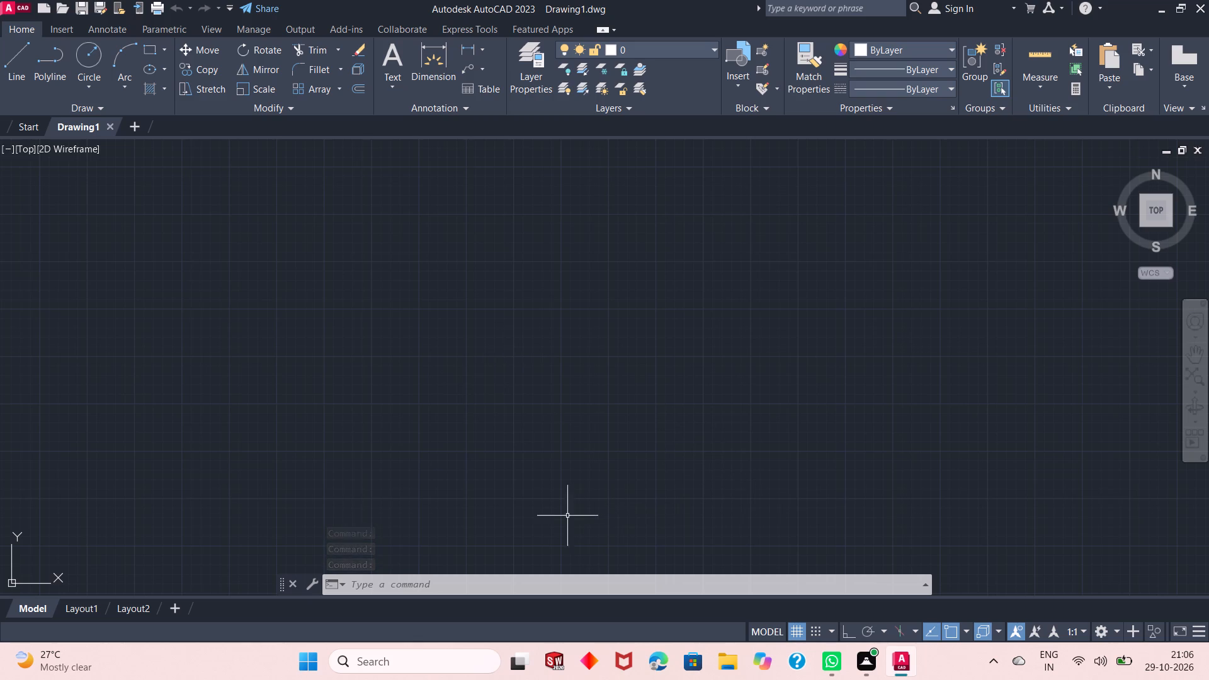
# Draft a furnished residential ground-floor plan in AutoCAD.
# Turn on command log file recording with LOGFILEON.
pyautogui.click(402, 582)
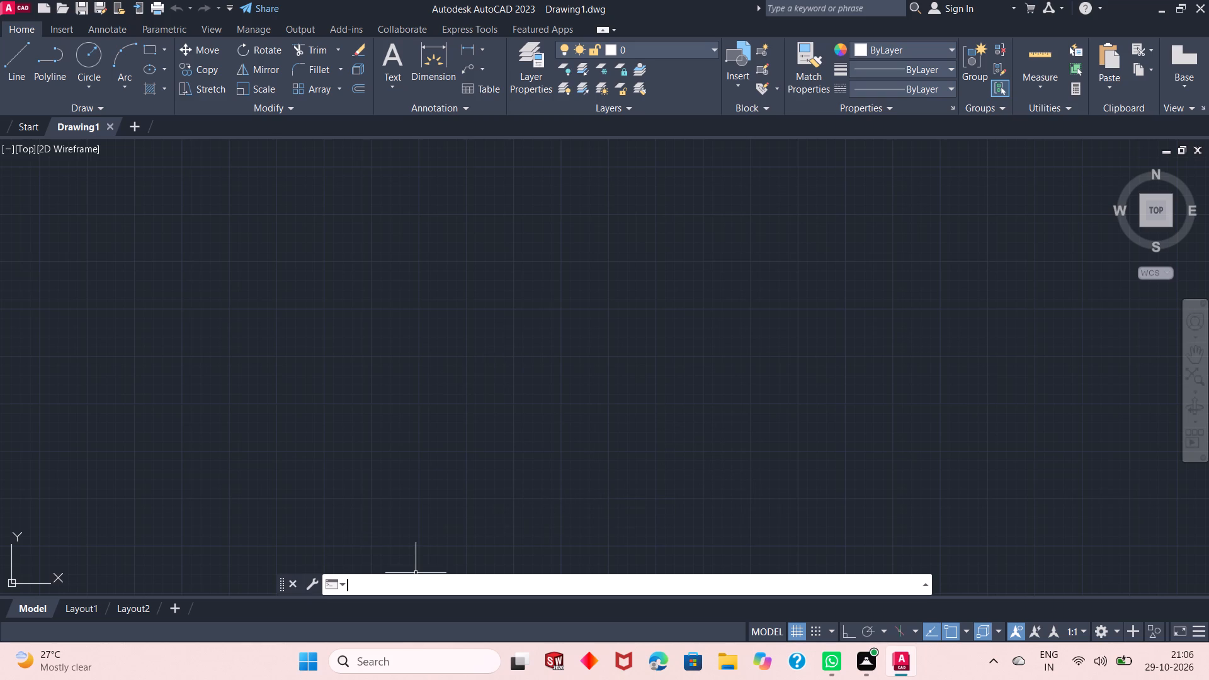
pyautogui.write('log')
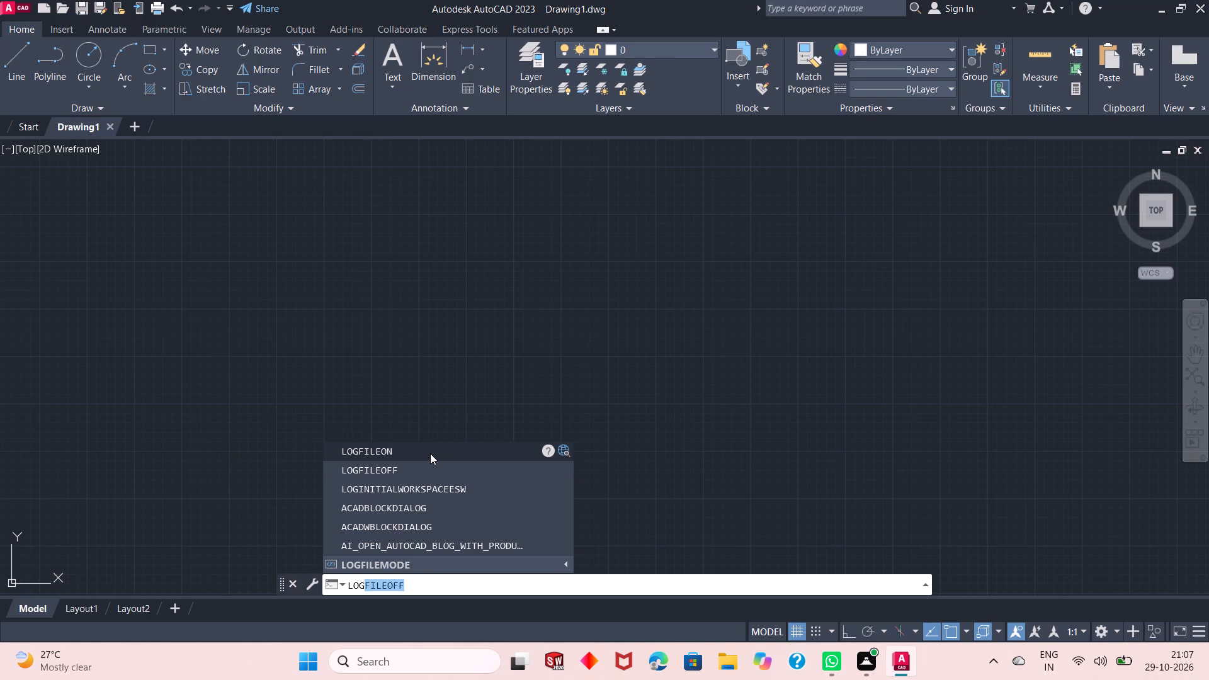
pyautogui.click(430, 453)
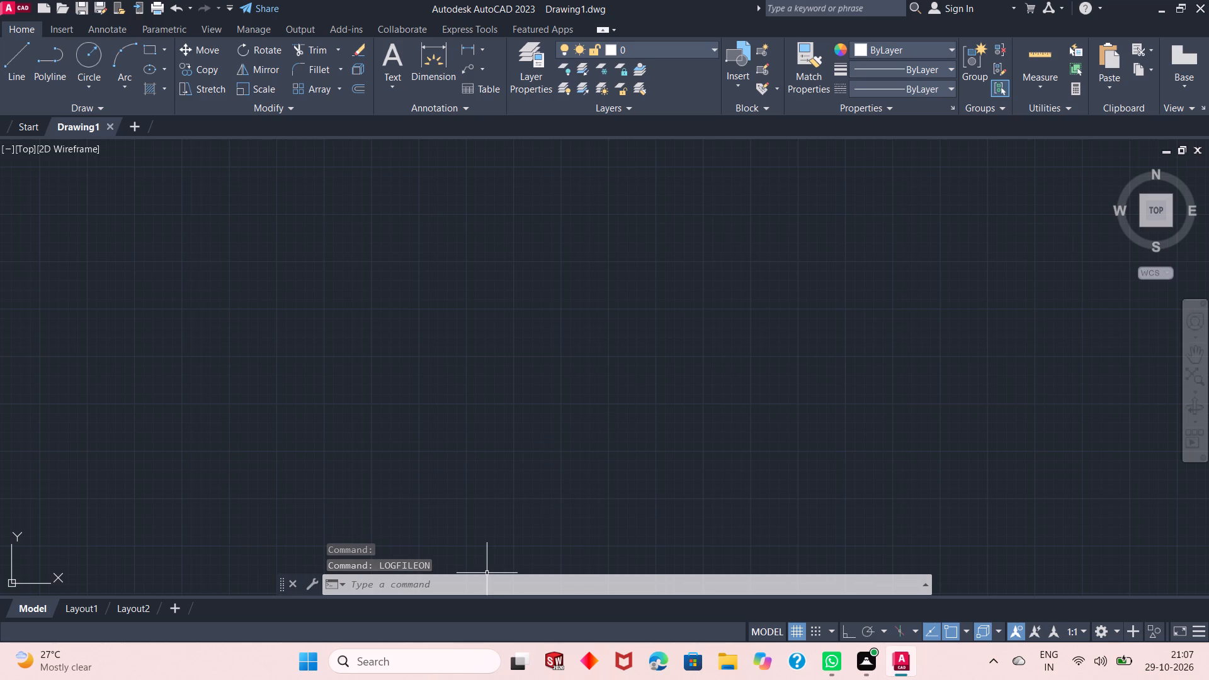
# Set the model space limits from lower left corner 0,0 to upper right corner 100,100.
pyautogui.write('lim')
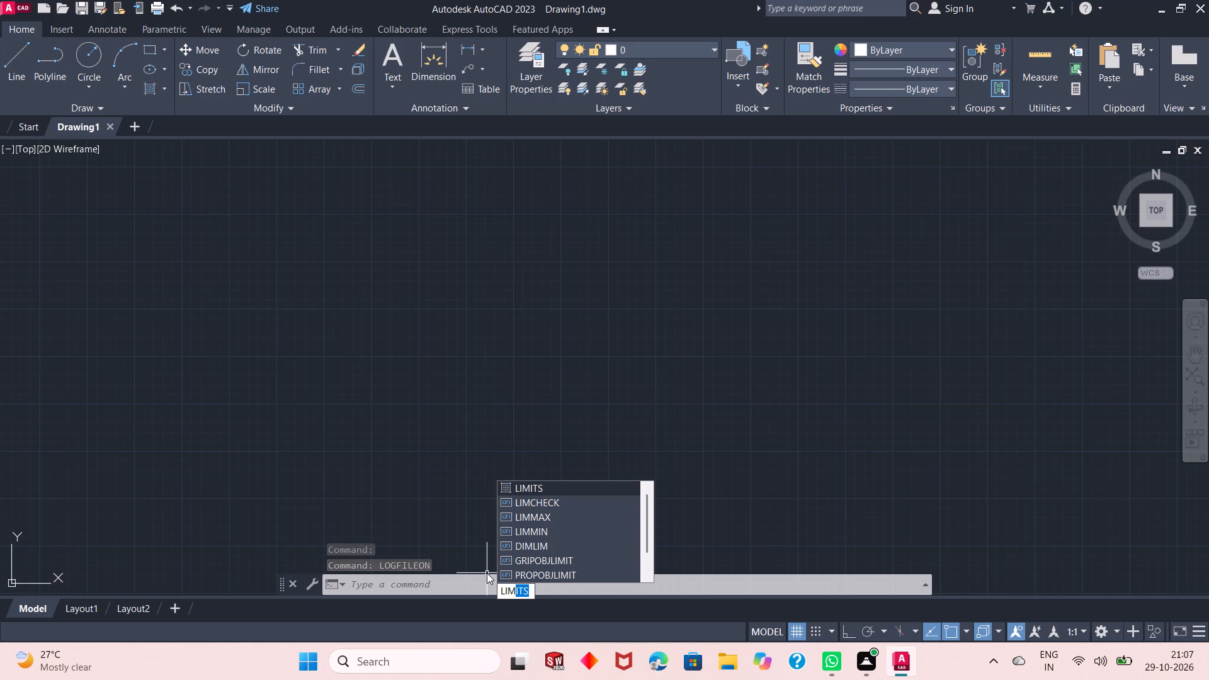
pyautogui.press('Return')
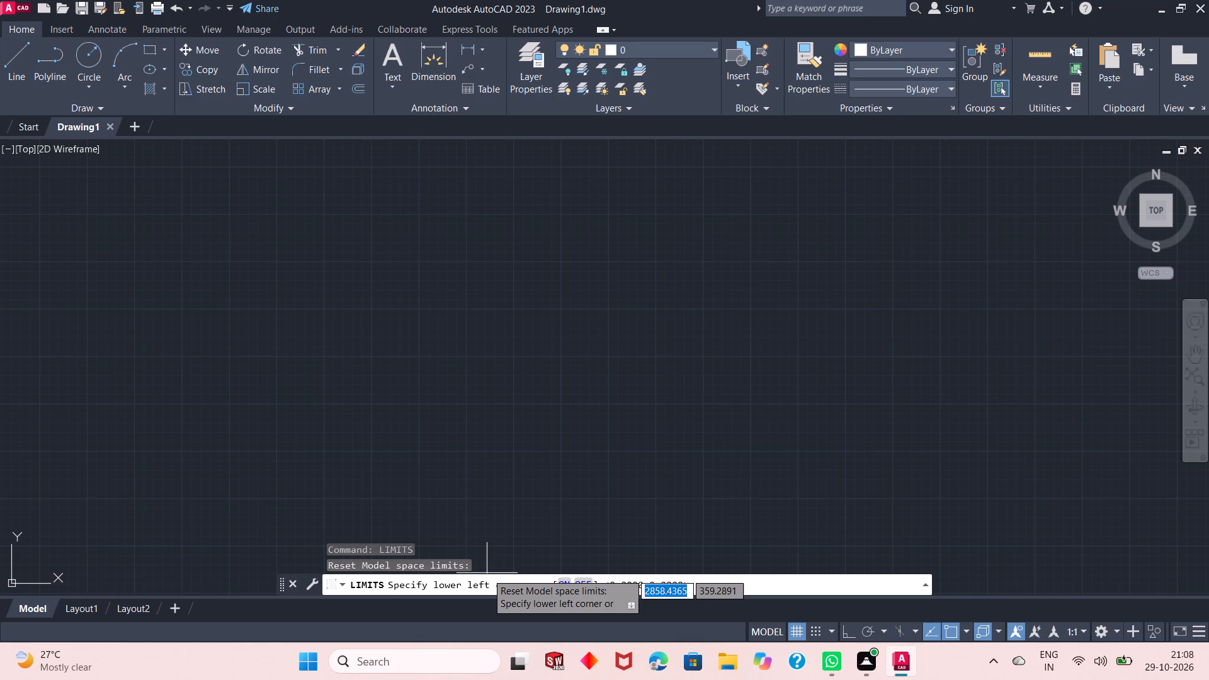
pyautogui.press('0')
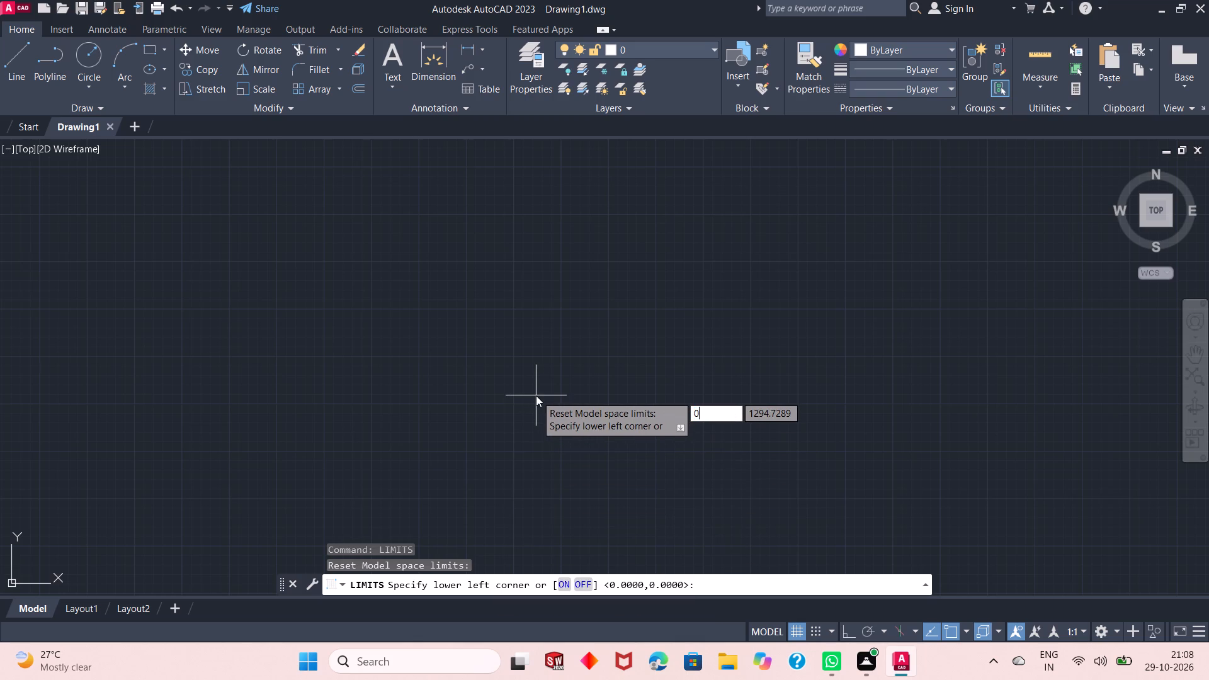
pyautogui.write(',0')
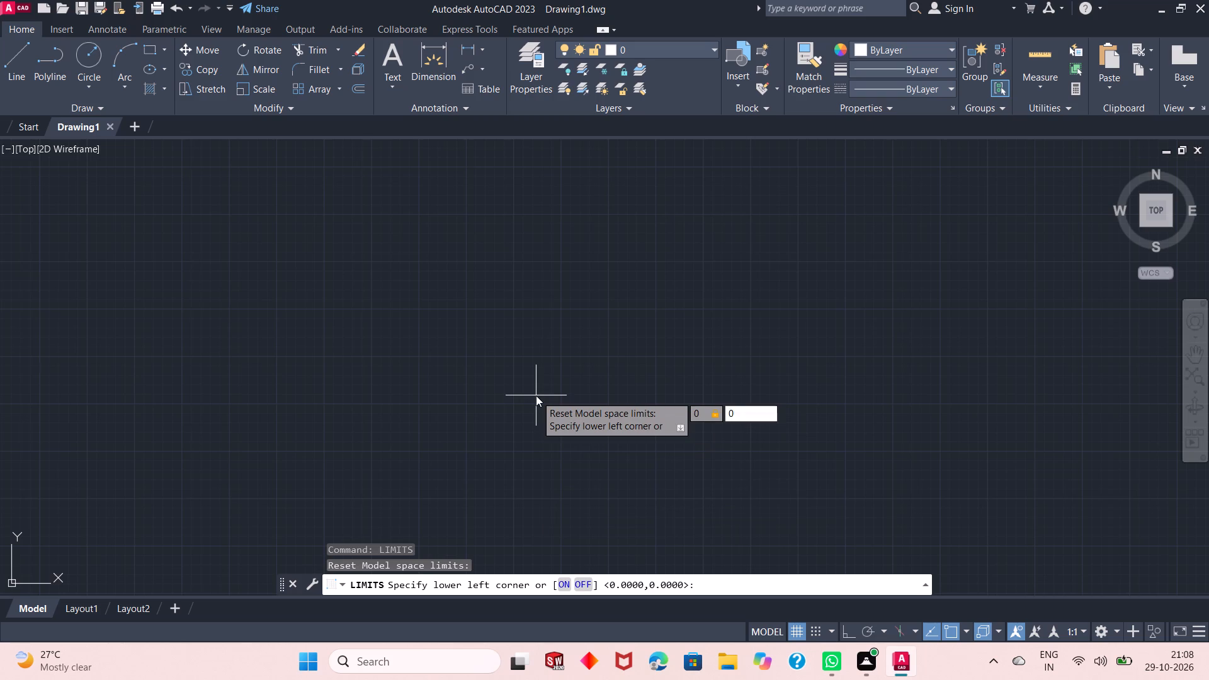
pyautogui.press('Return')
pyautogui.write('100')
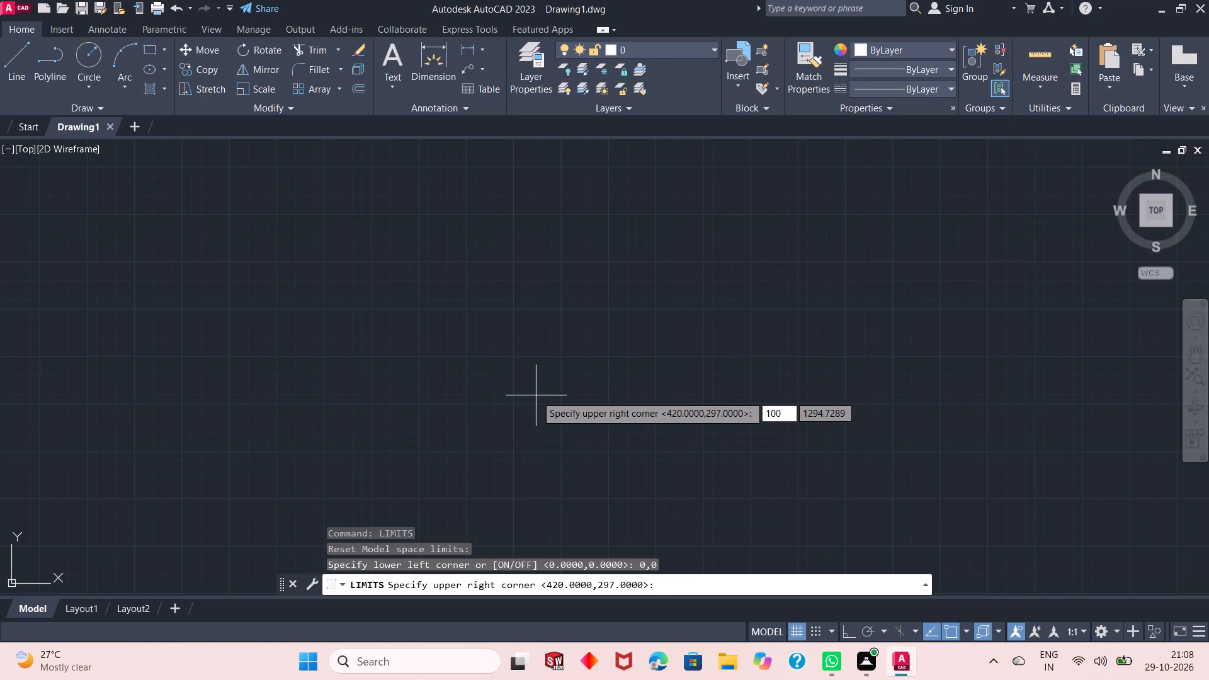
pyautogui.press(',')
pyautogui.write('100')
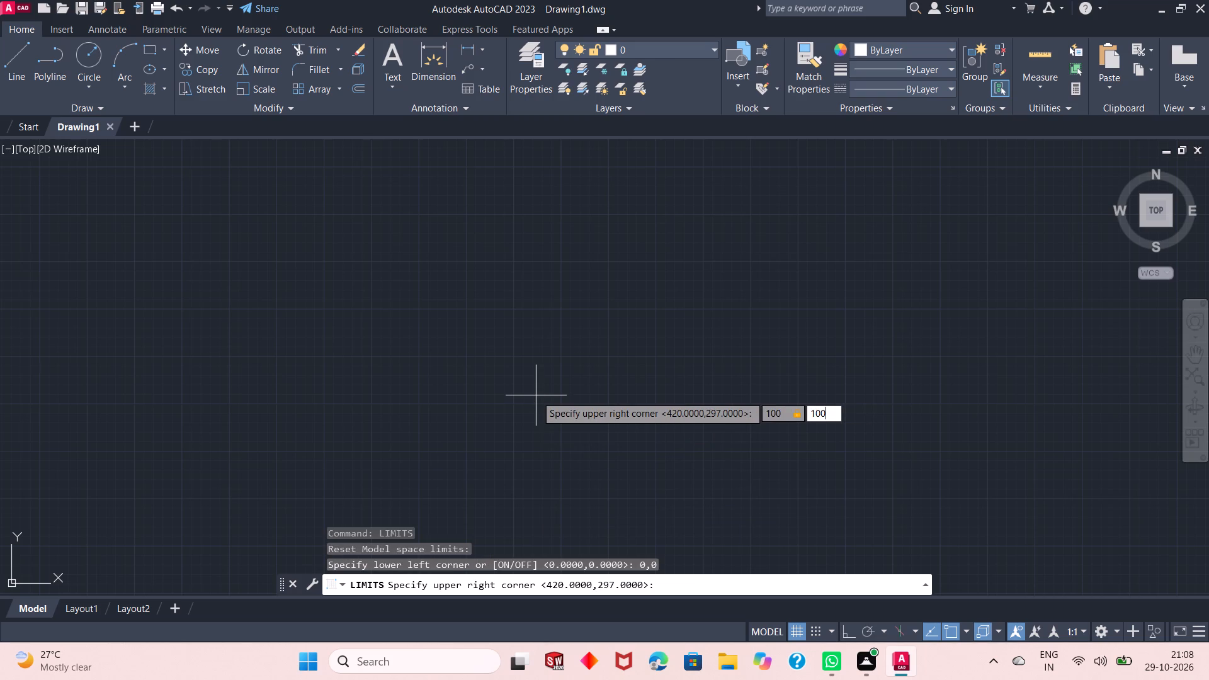
pyautogui.press('Return')
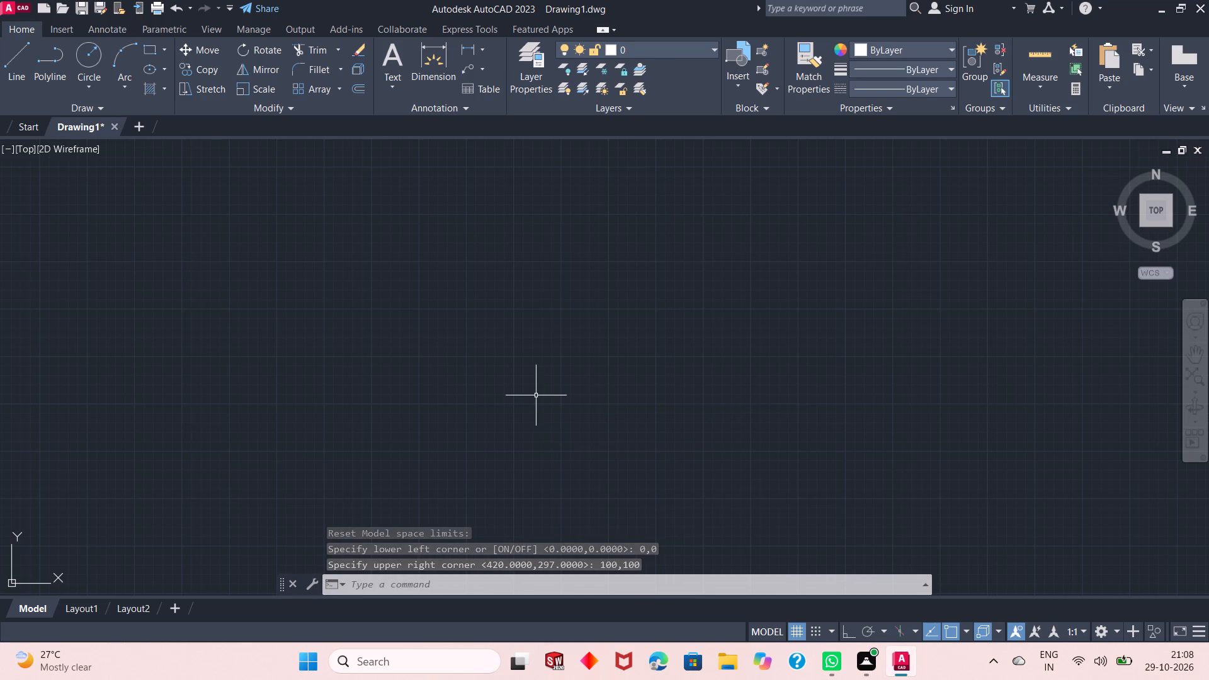
# Configure the drawing units to Engineering length with 0'-0" precision and Inches as the insertion scale.
pyautogui.write('un')
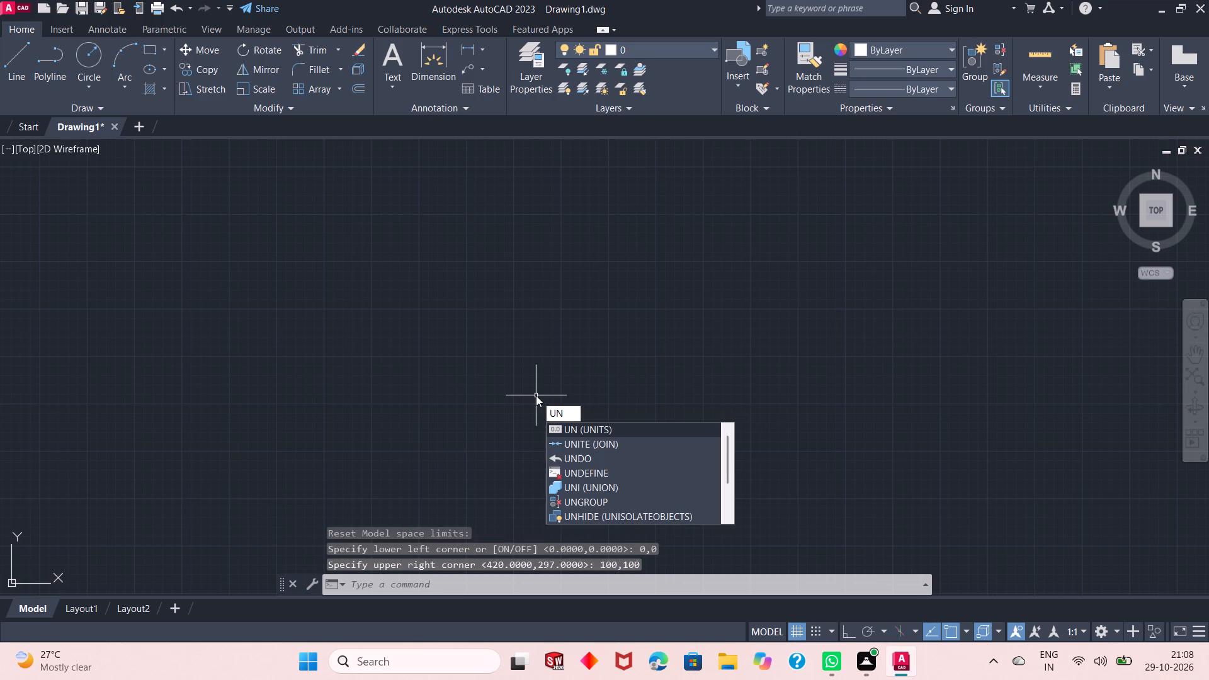
pyautogui.press('Return')
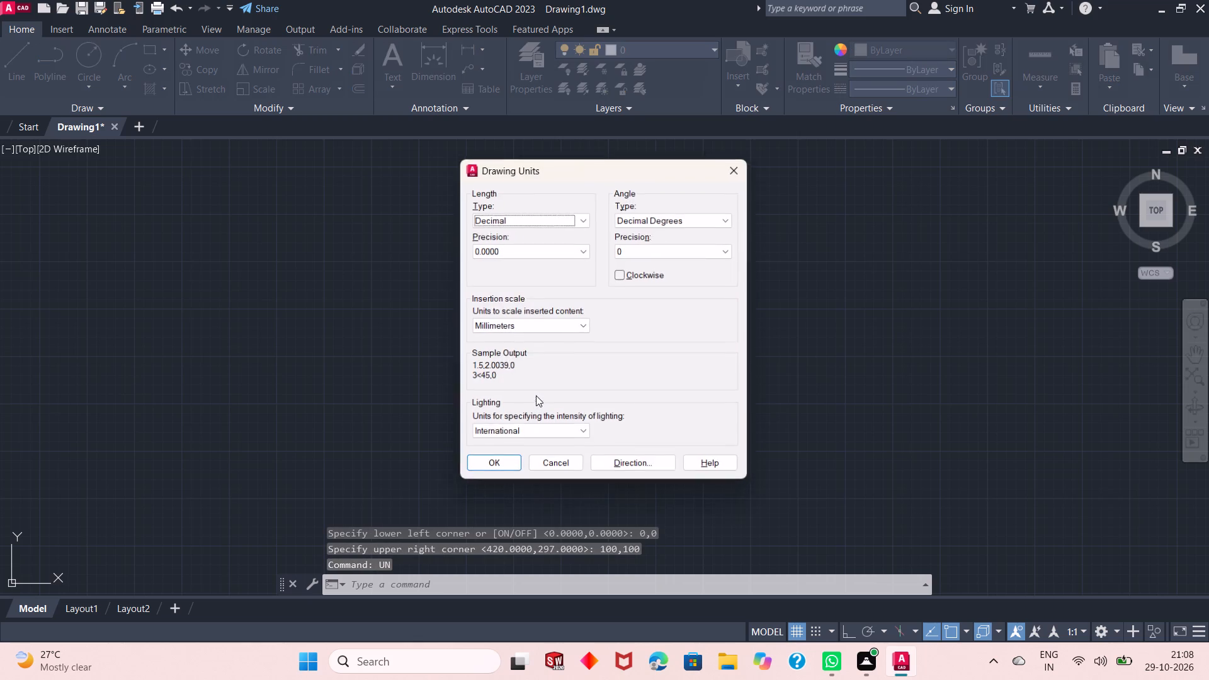
pyautogui.click(577, 220)
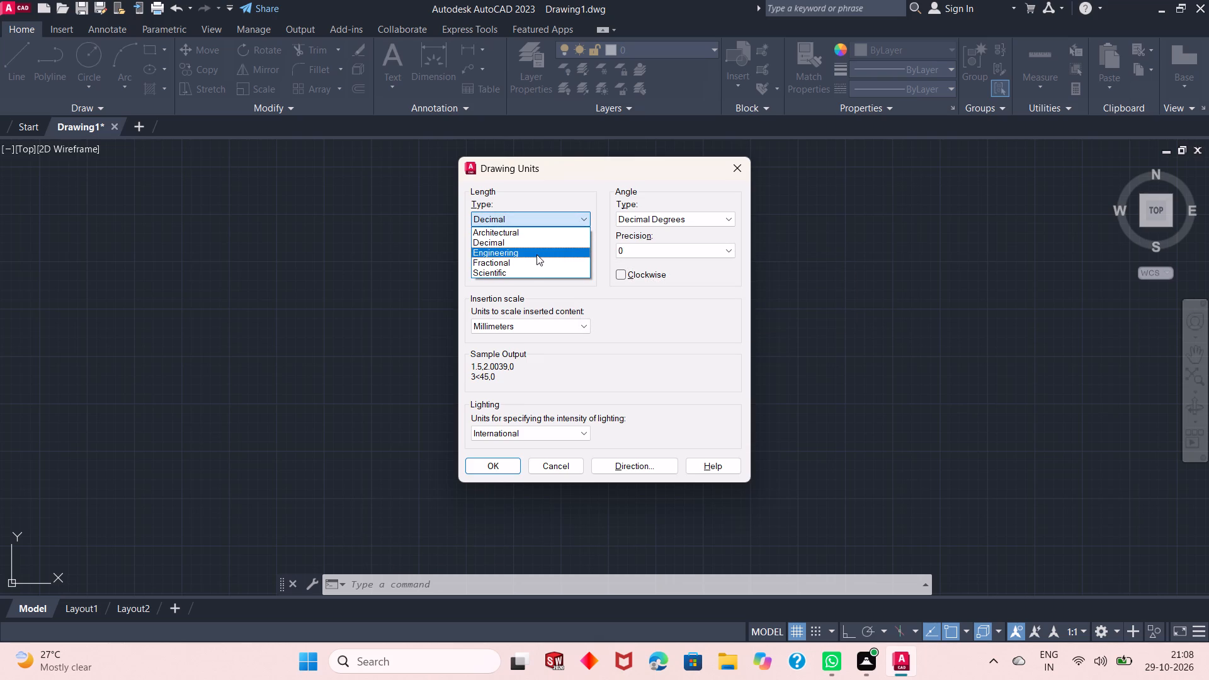
pyautogui.click(536, 254)
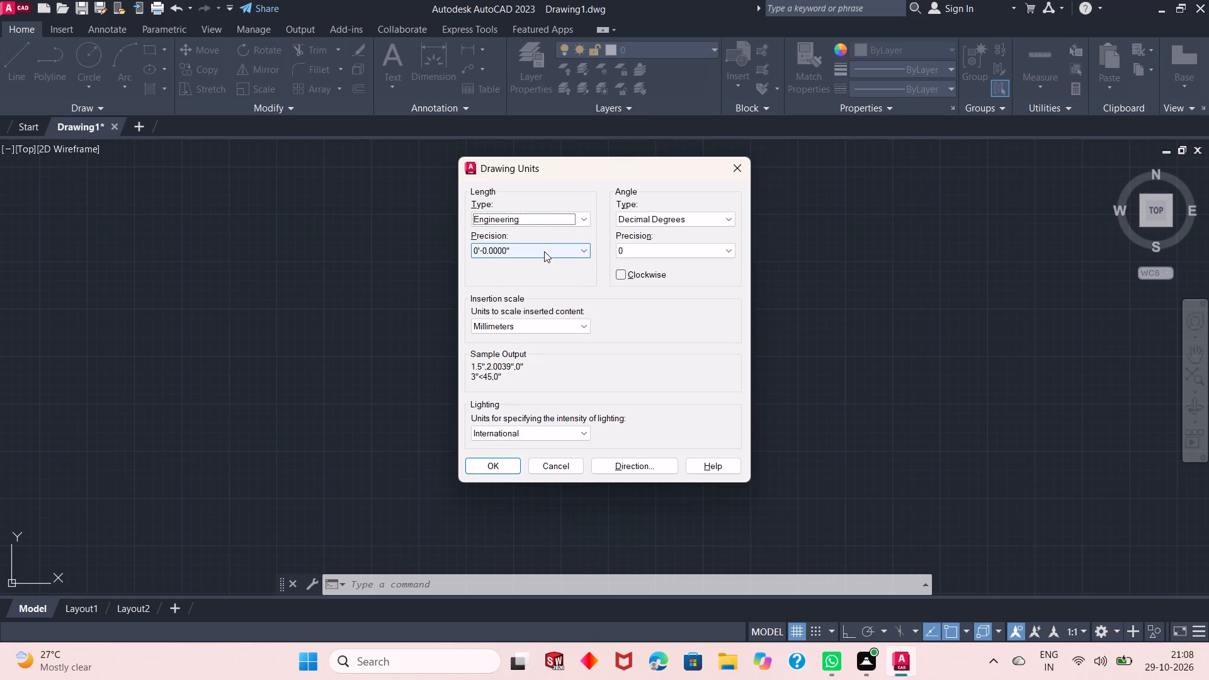
pyautogui.click(545, 251)
pyautogui.click(529, 265)
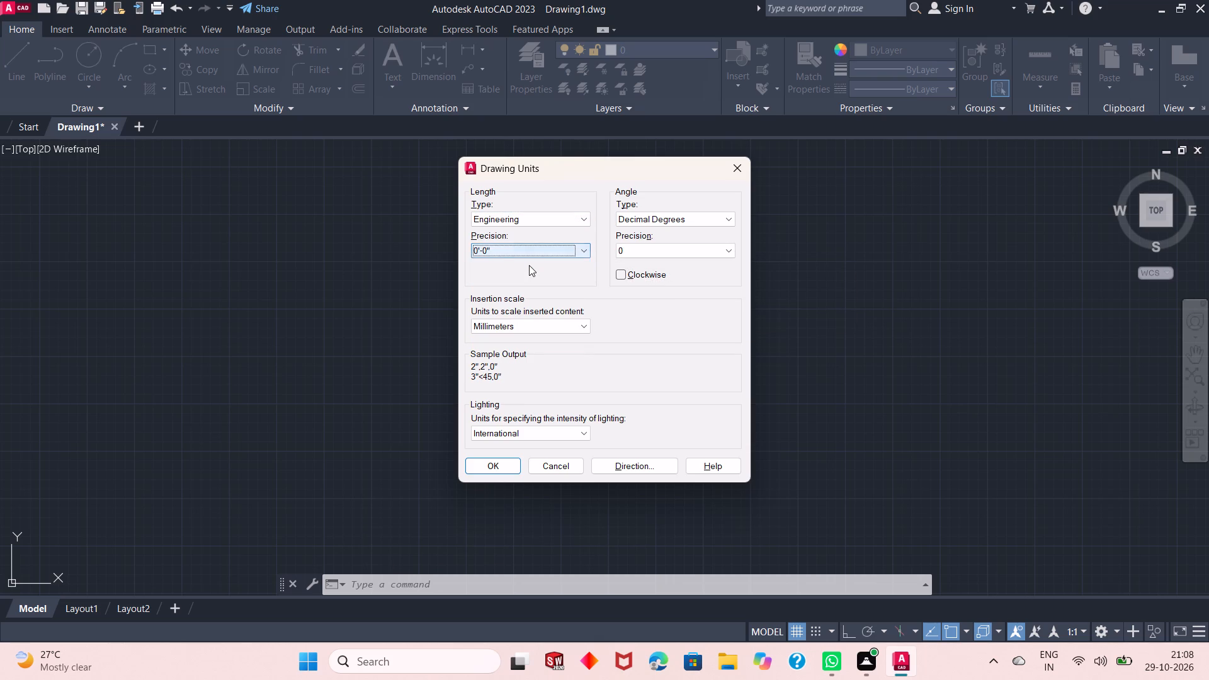
pyautogui.click(548, 327)
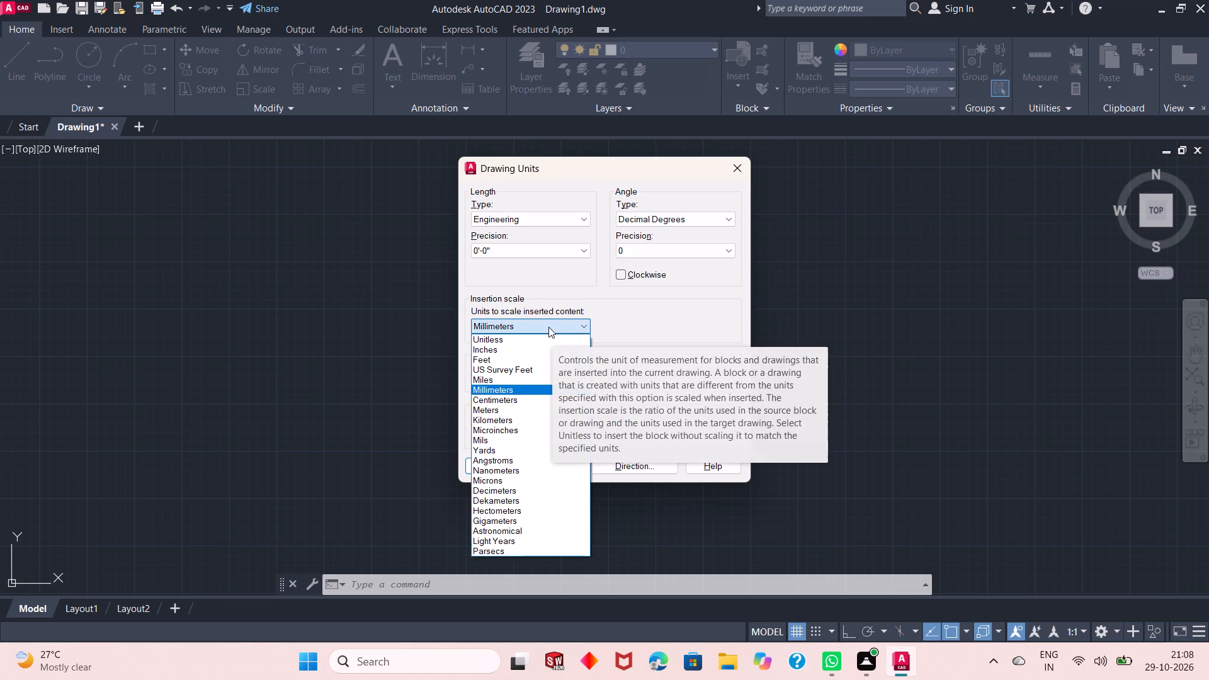
pyautogui.click(522, 351)
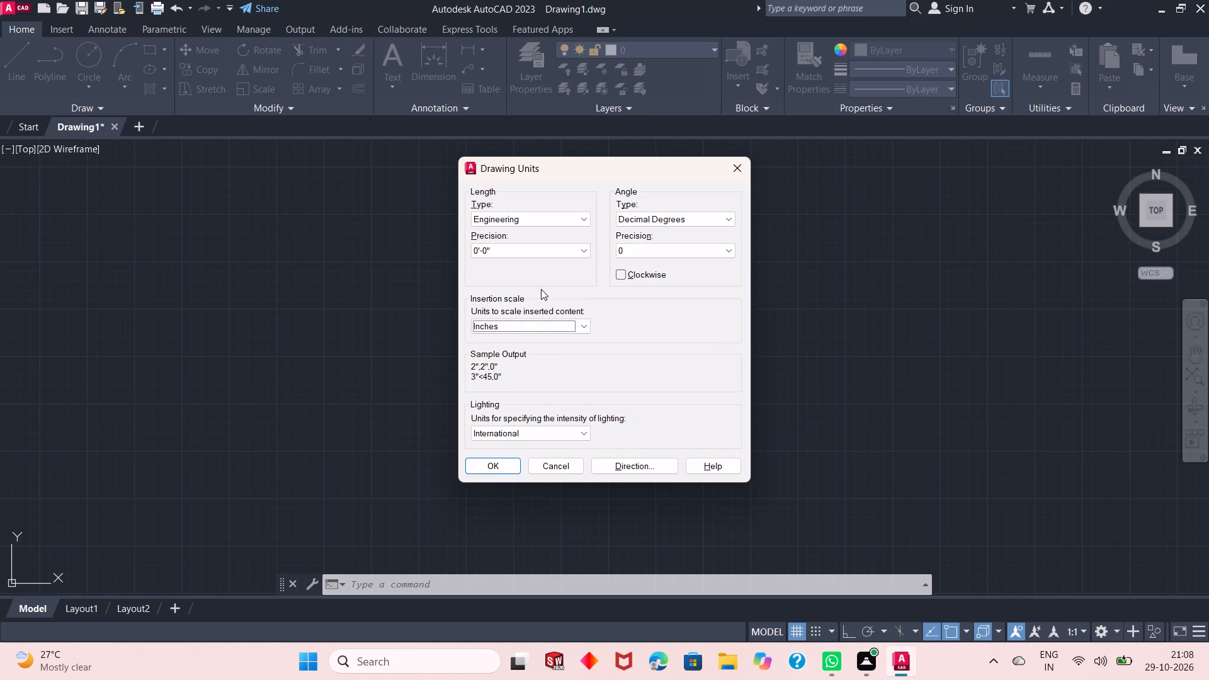
pyautogui.click(480, 463)
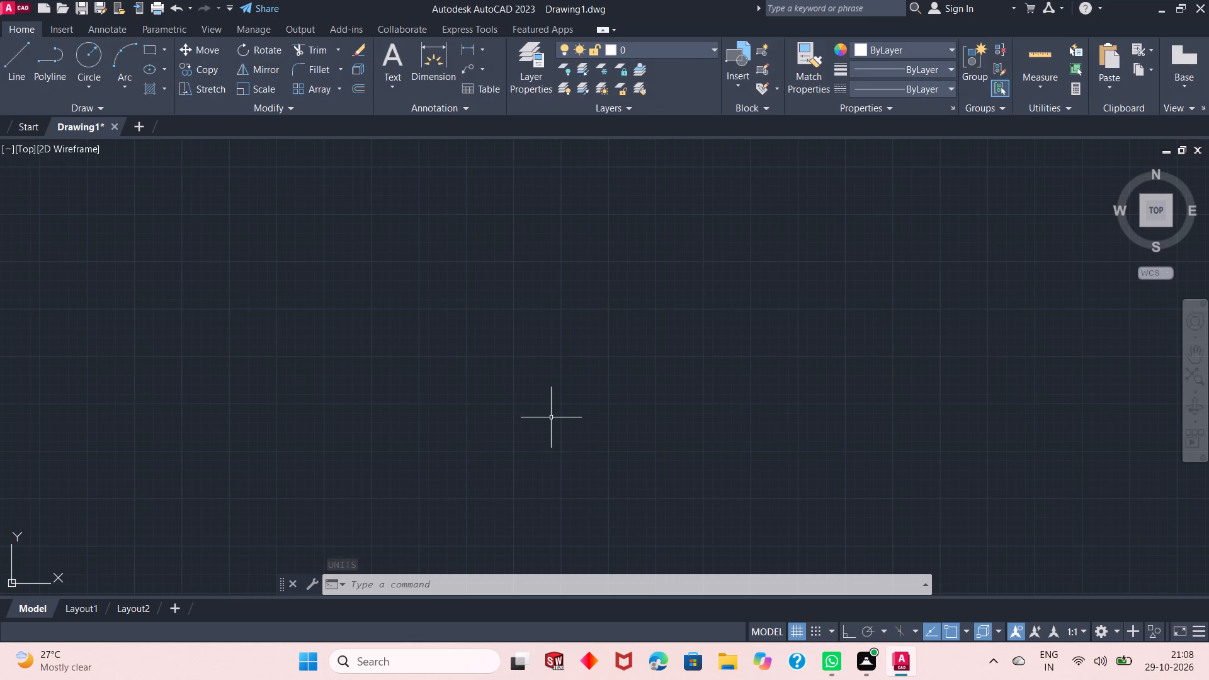
# Modify the ISO-25 dimension style to Engineering primary units with 0'-0" precision and set it as the current style.
pyautogui.press('d')
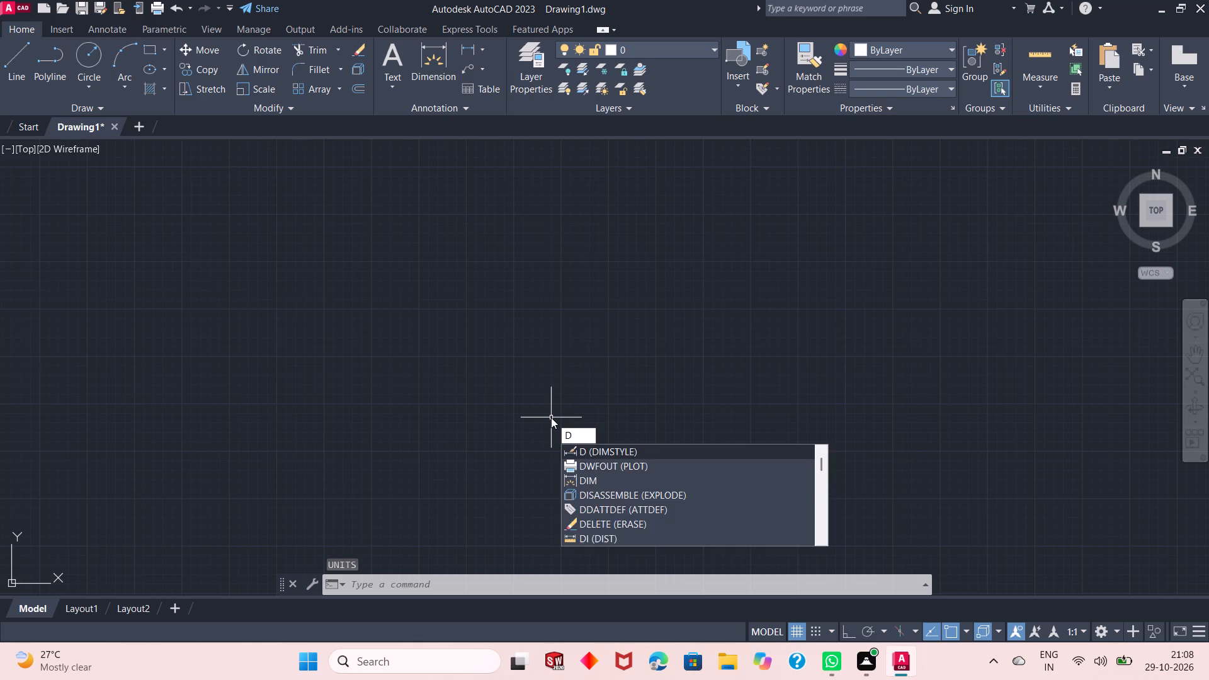
pyautogui.press('Return')
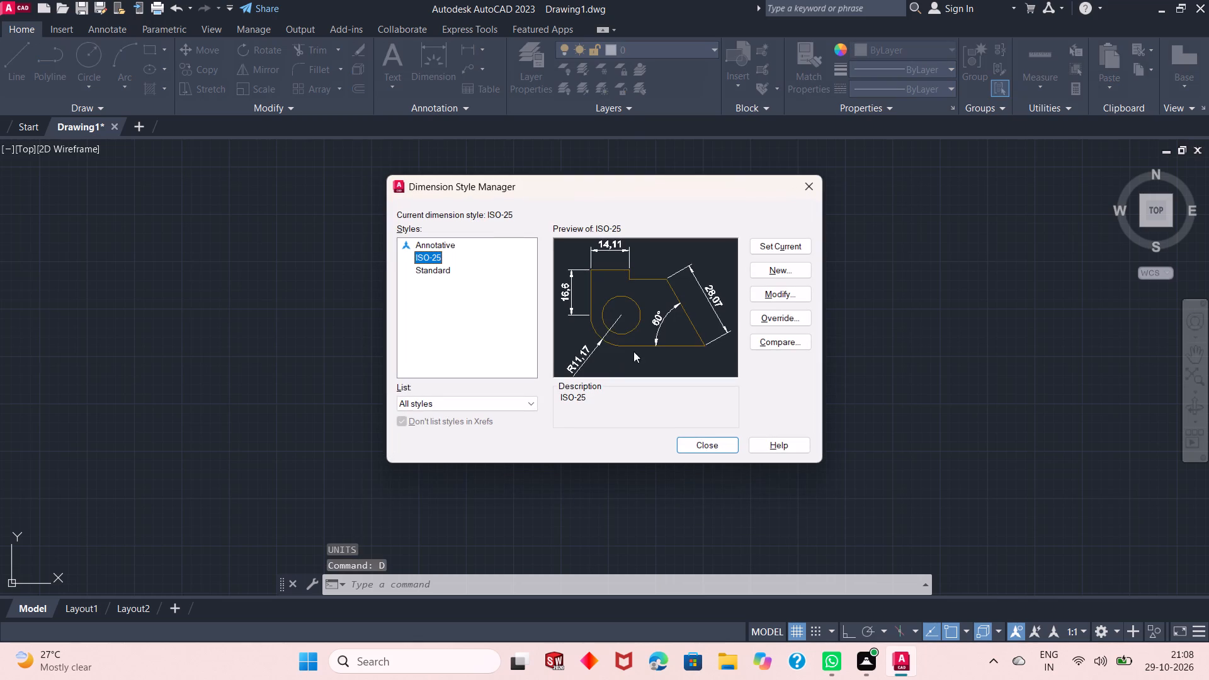
pyautogui.click(769, 293)
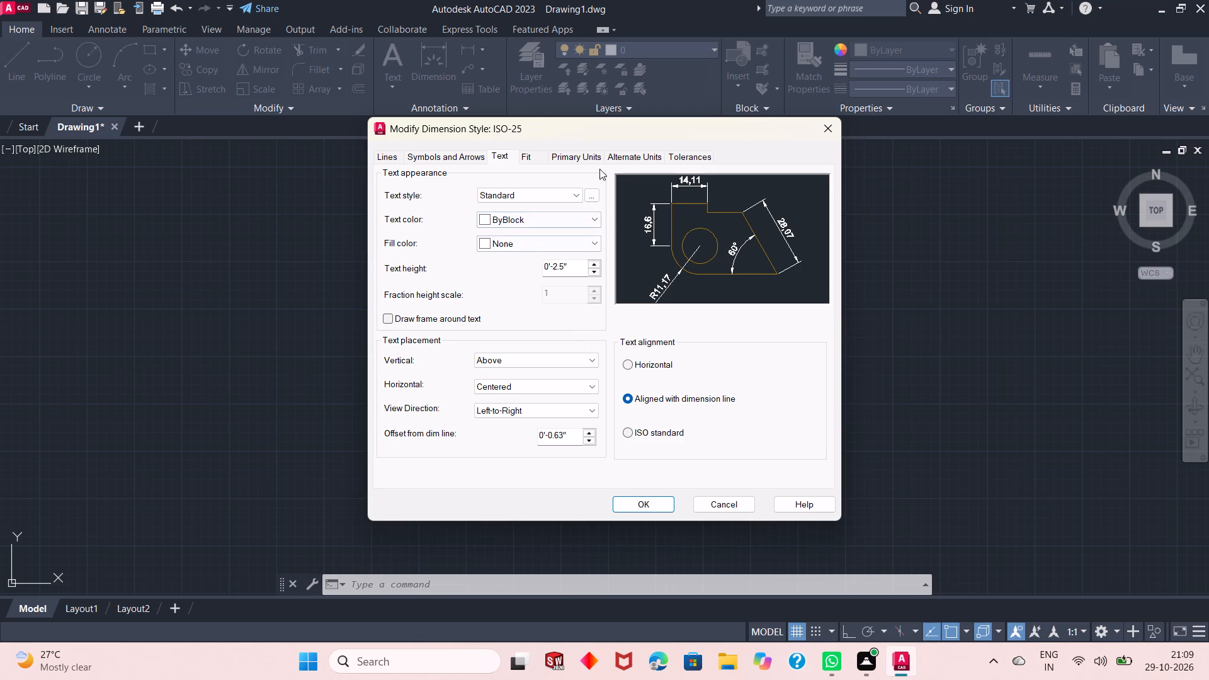
pyautogui.click(587, 157)
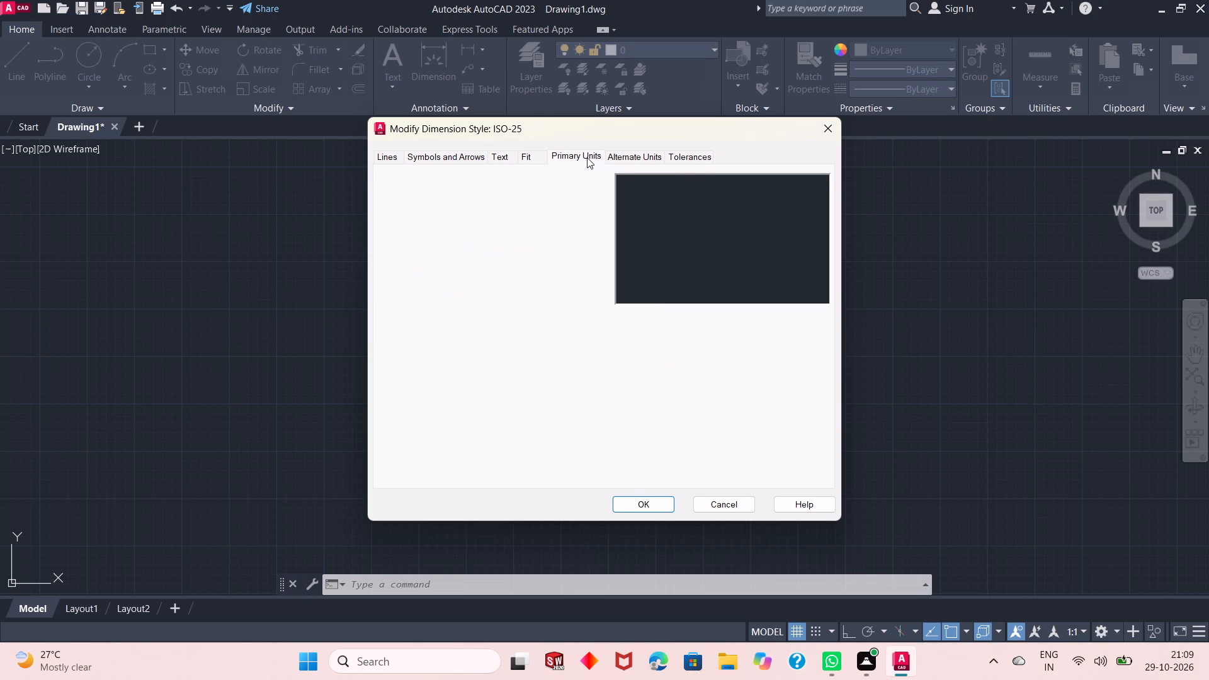
pyautogui.click(568, 191)
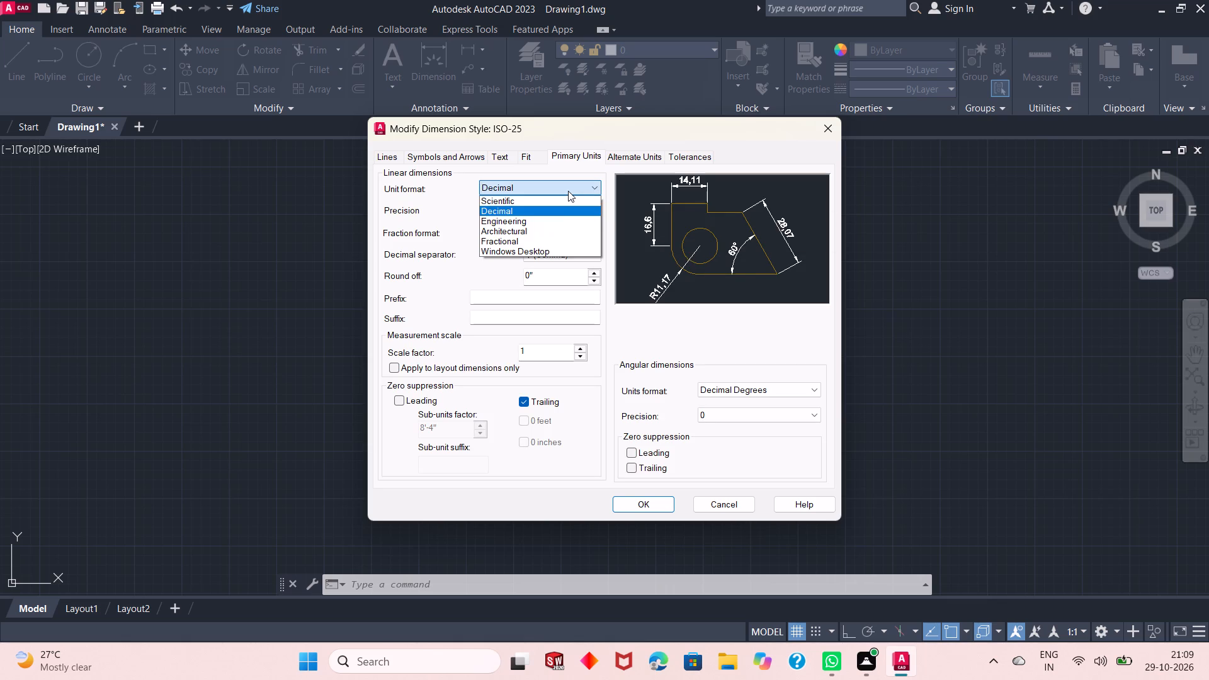
pyautogui.click(547, 217)
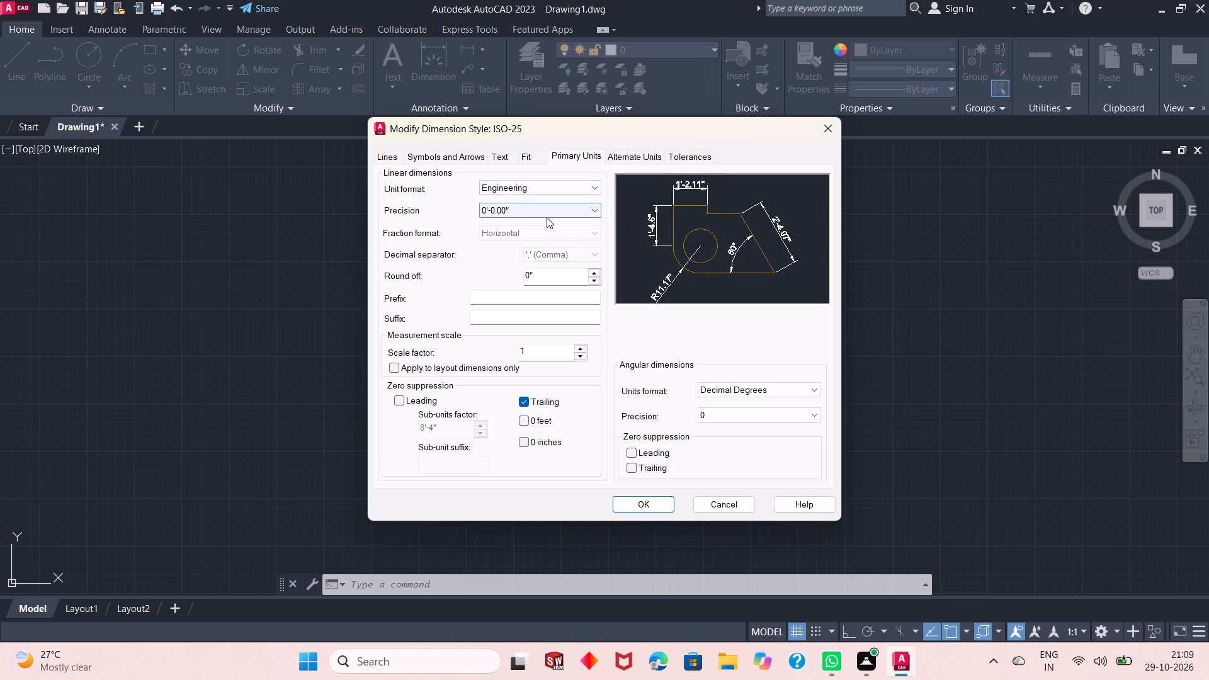
pyautogui.click(562, 211)
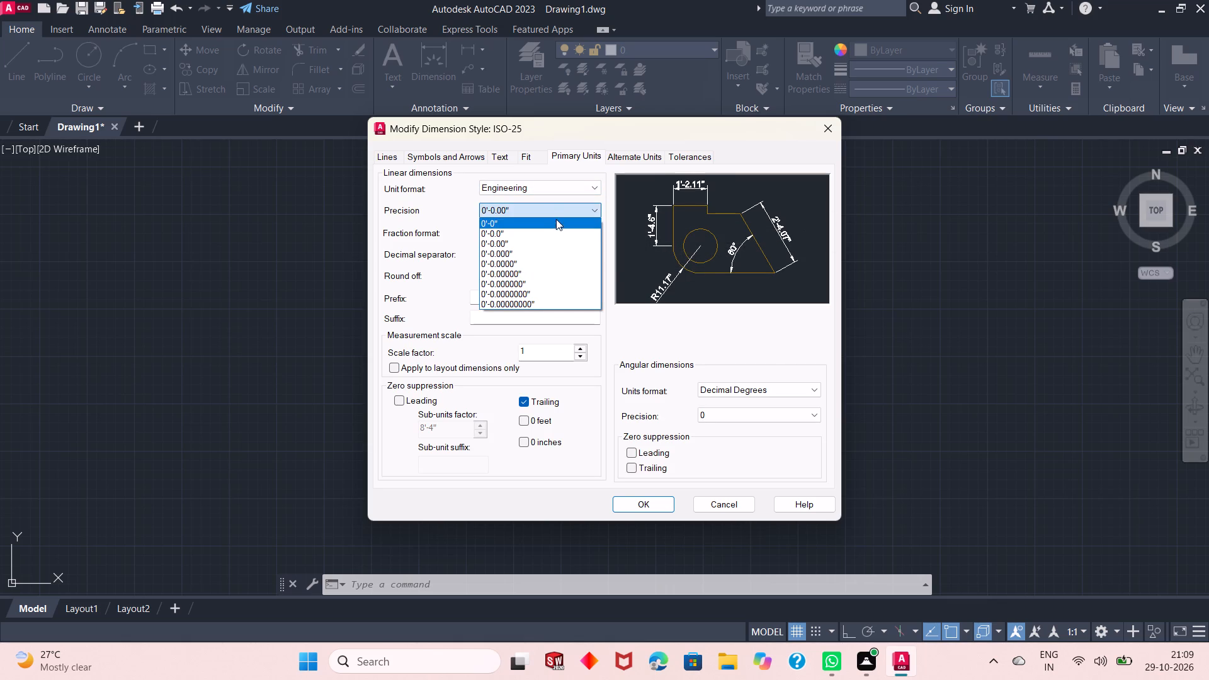
pyautogui.click(553, 224)
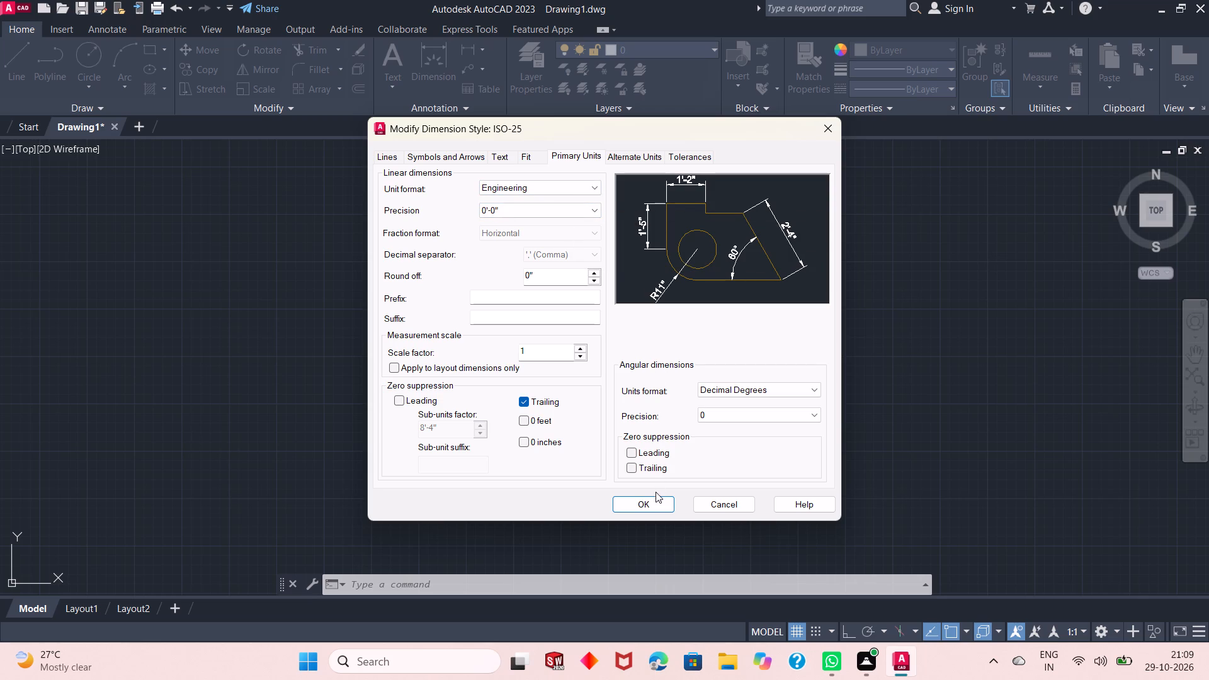
pyautogui.click(640, 509)
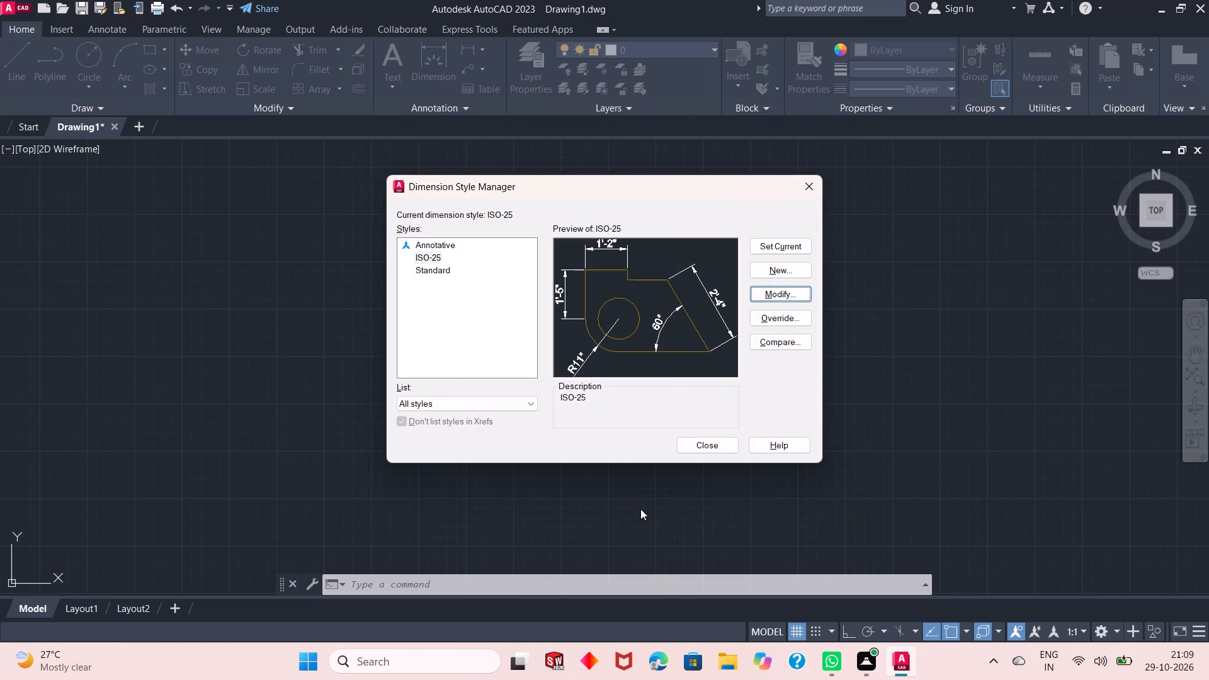
pyautogui.click(776, 242)
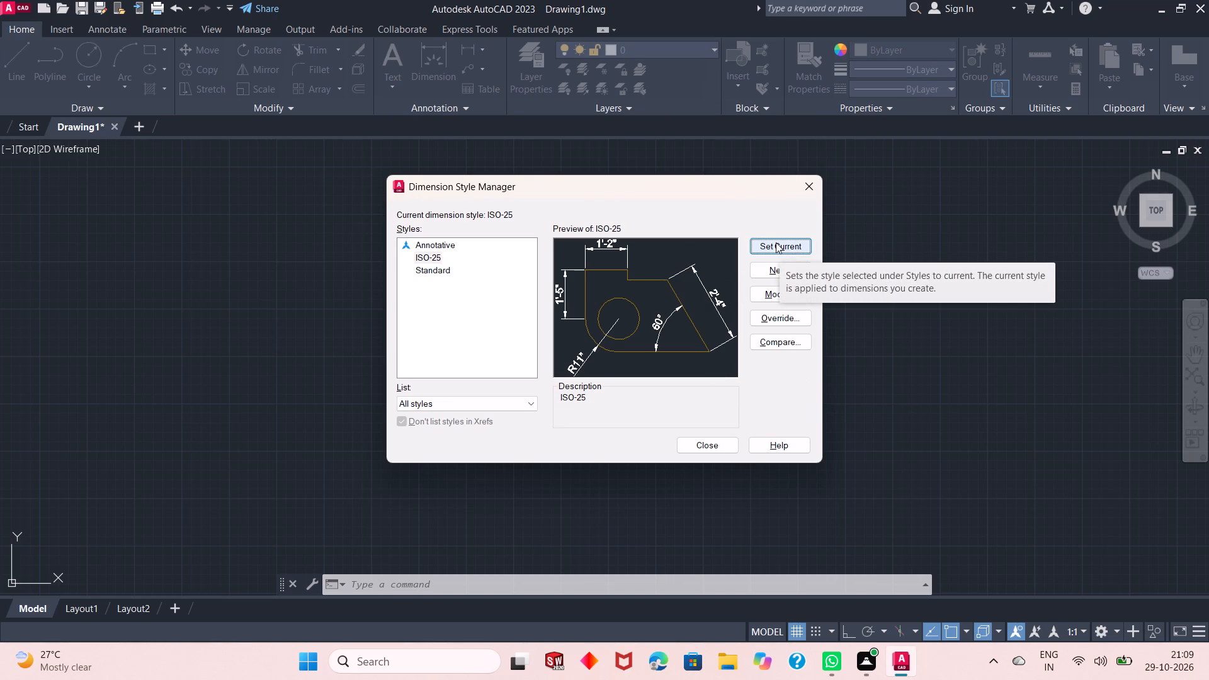
pyautogui.click(776, 242)
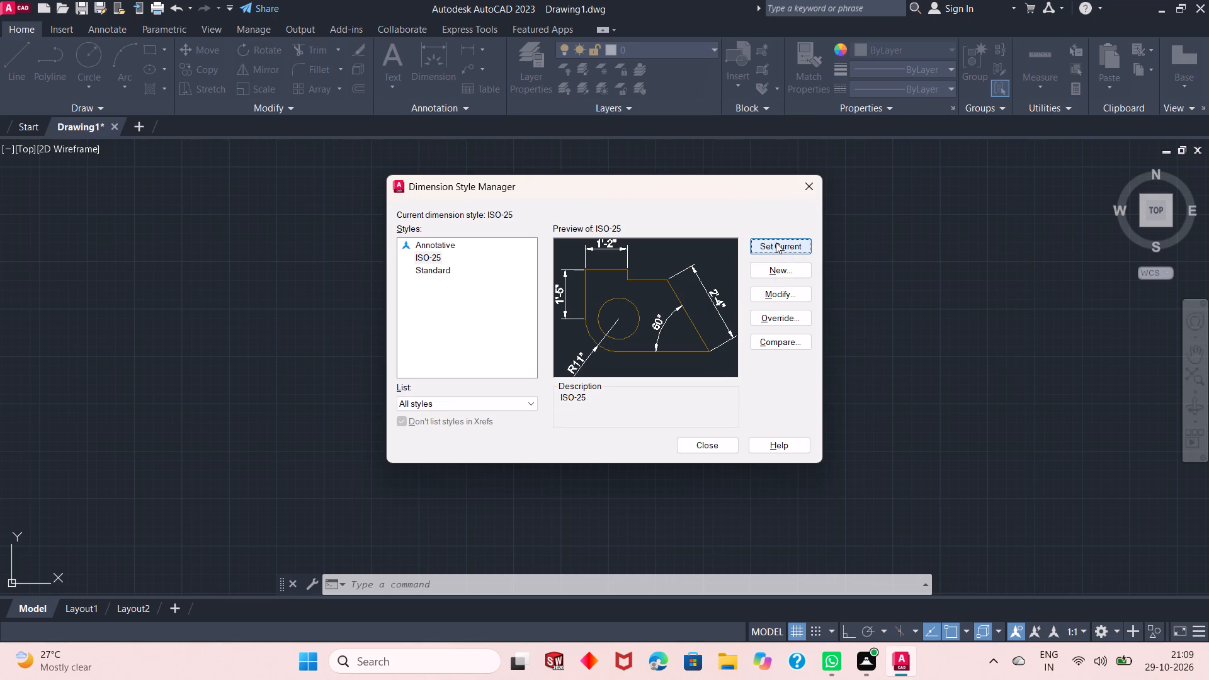
pyautogui.click(807, 186)
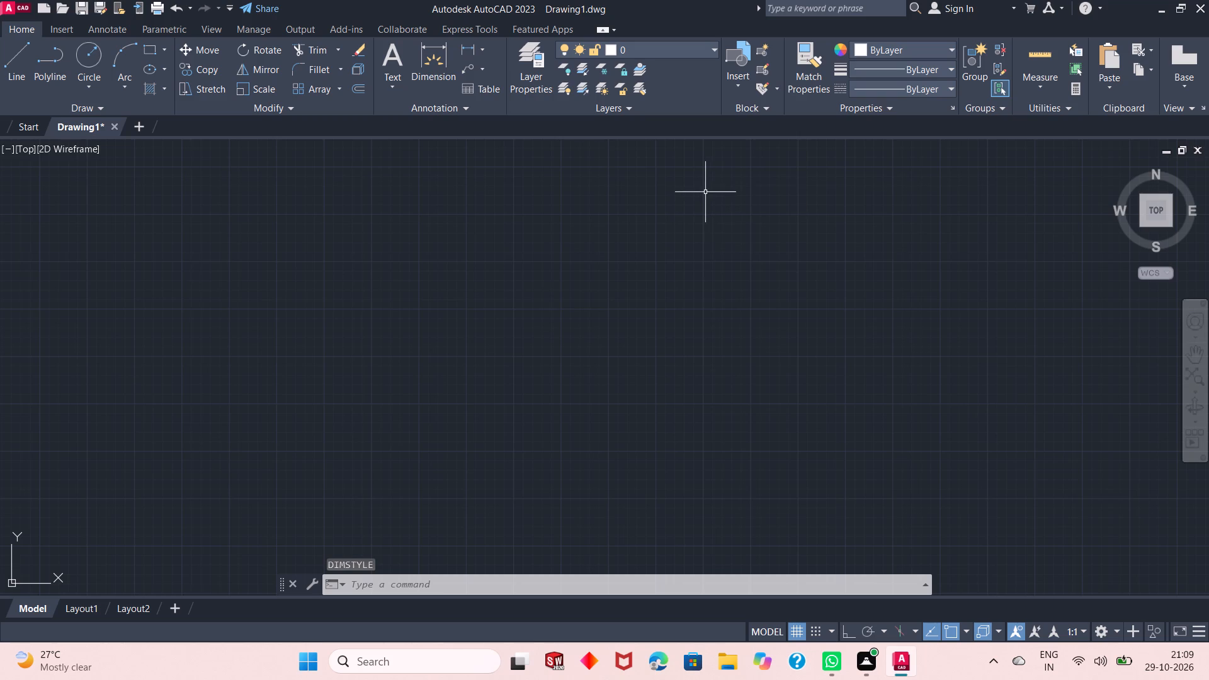
# Review the history of commands entered so far.
pyautogui.click(926, 586)
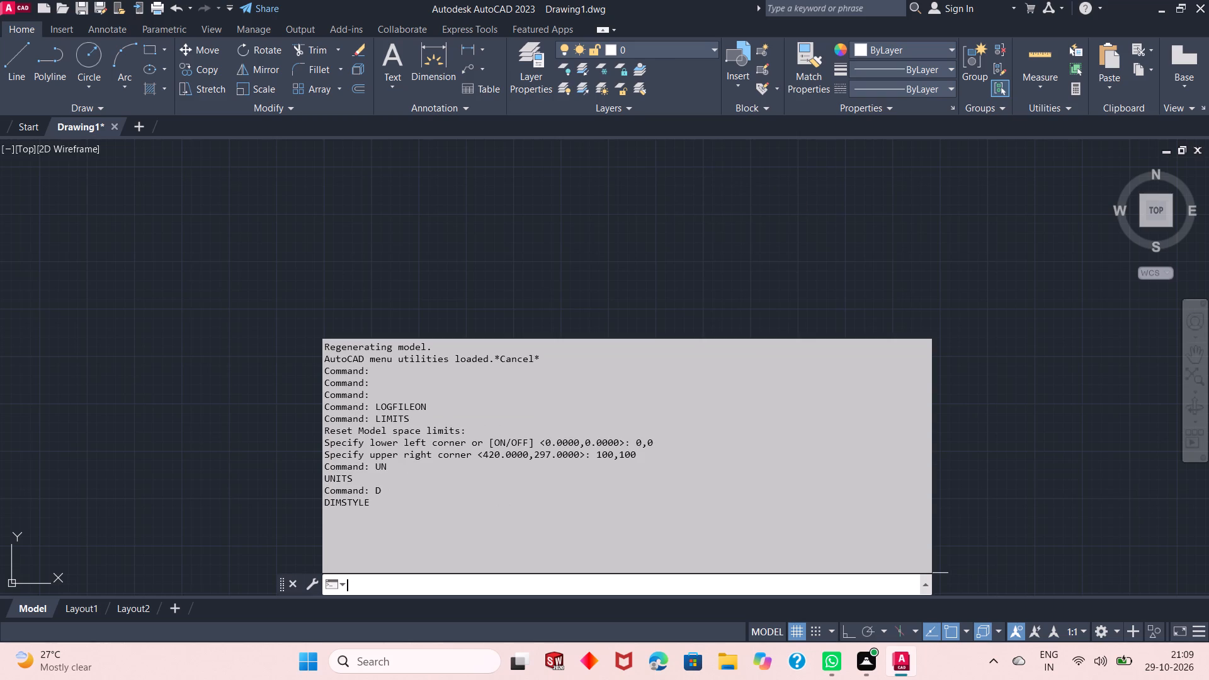
pyautogui.click(451, 274)
# Create three new layers, Layer1, Layer2 and Layer3, in the Layer Properties Manager.
pyautogui.click(521, 84)
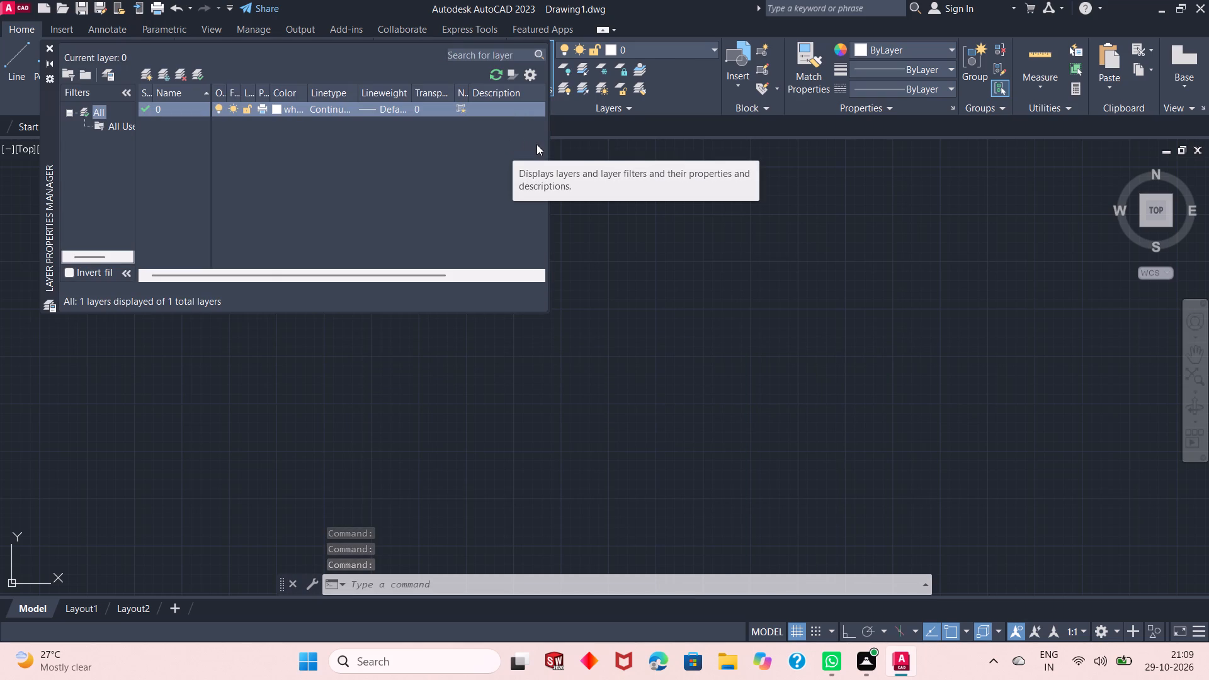
pyautogui.click(148, 79)
pyautogui.click(148, 79)
pyautogui.click(148, 79)
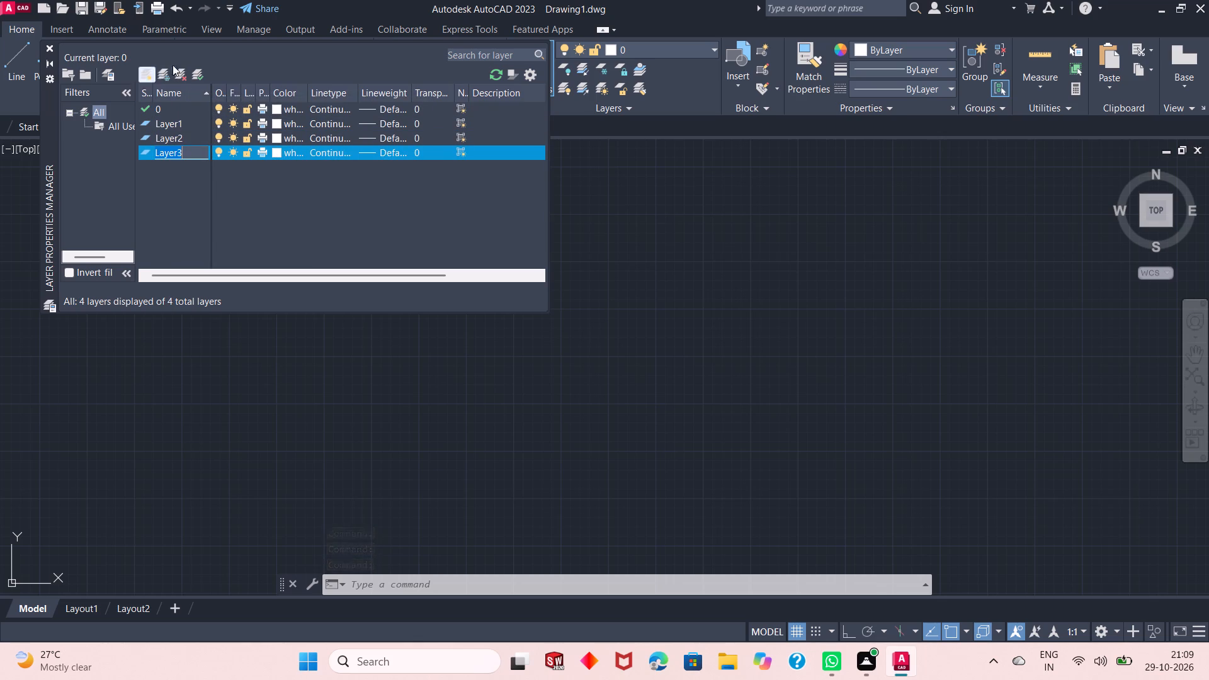
# Load the DASHED2 linetype from acadiso.lin and assign it to Layer1.
pyautogui.click(275, 122)
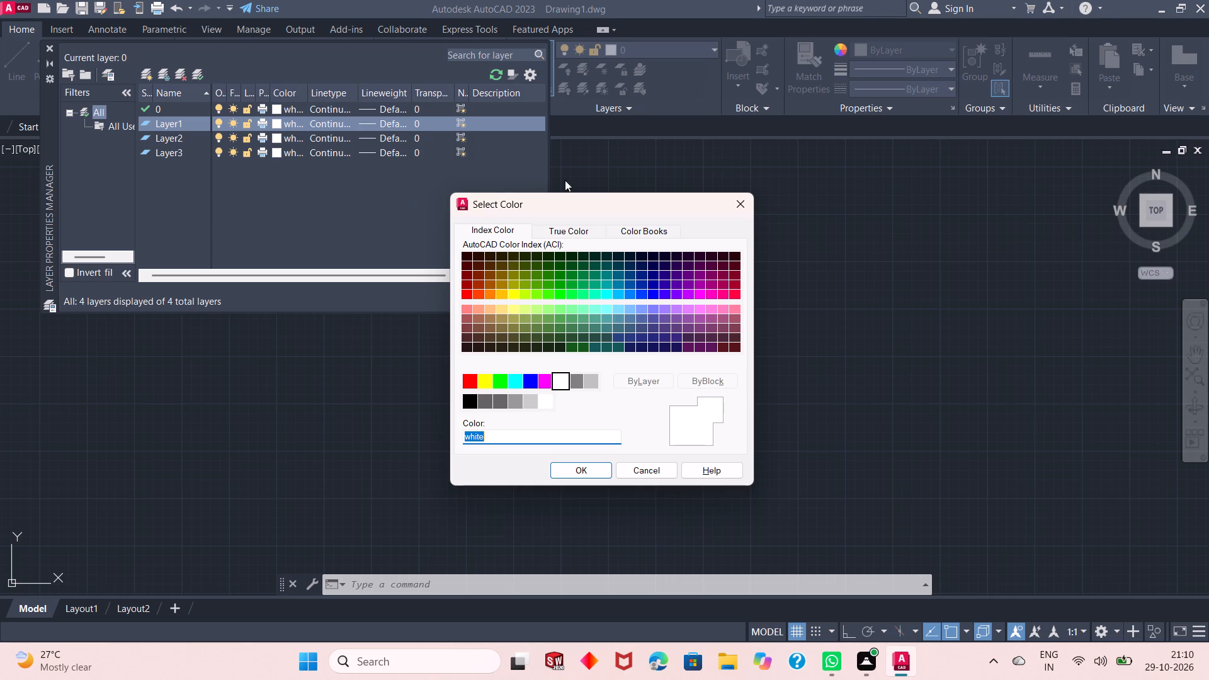
pyautogui.click(746, 205)
pyautogui.click(326, 125)
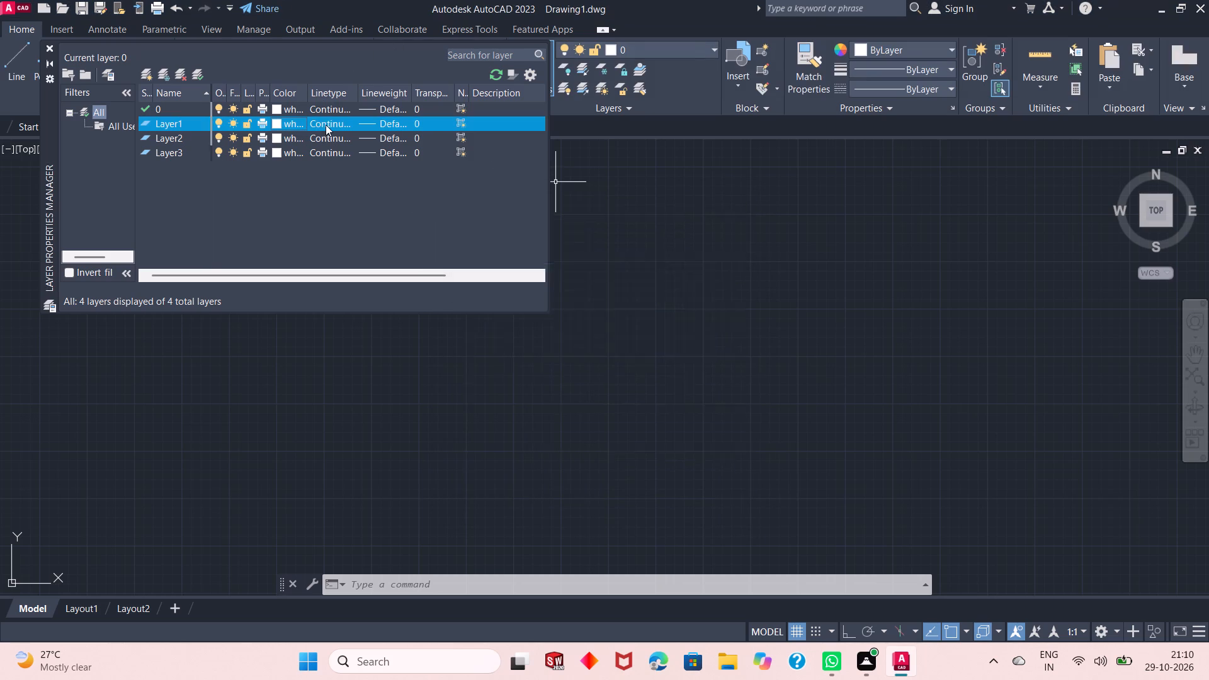
pyautogui.click(649, 411)
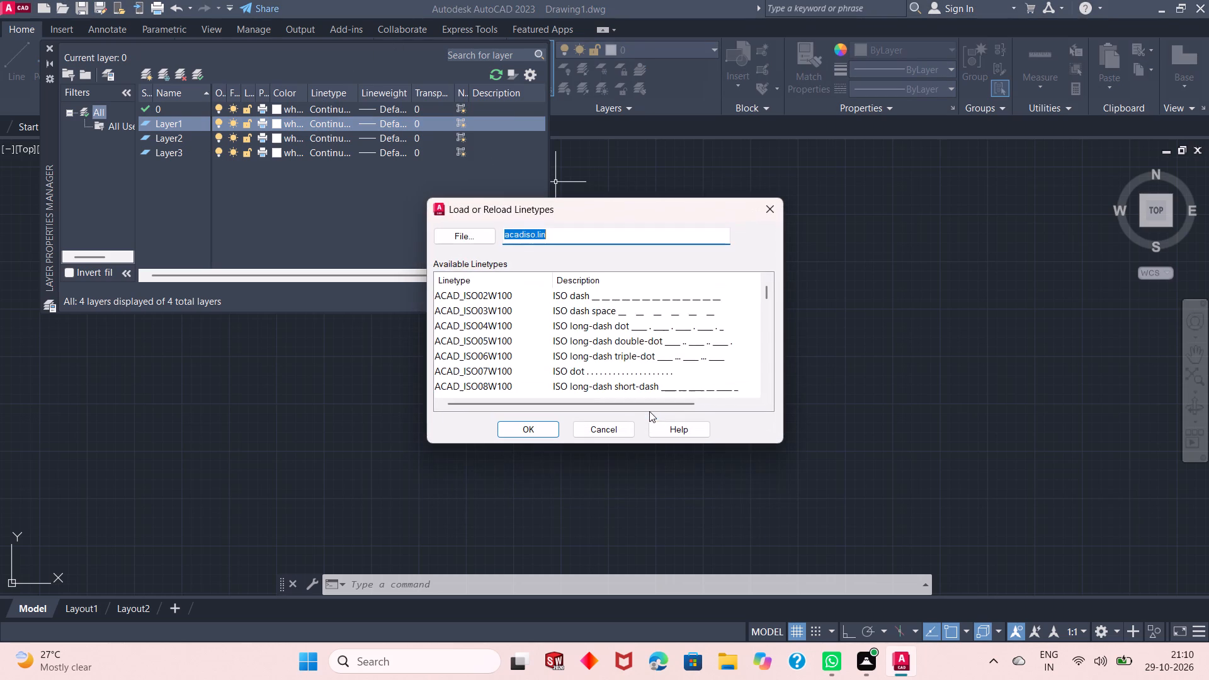
pyautogui.scroll(-7, 635, 350)
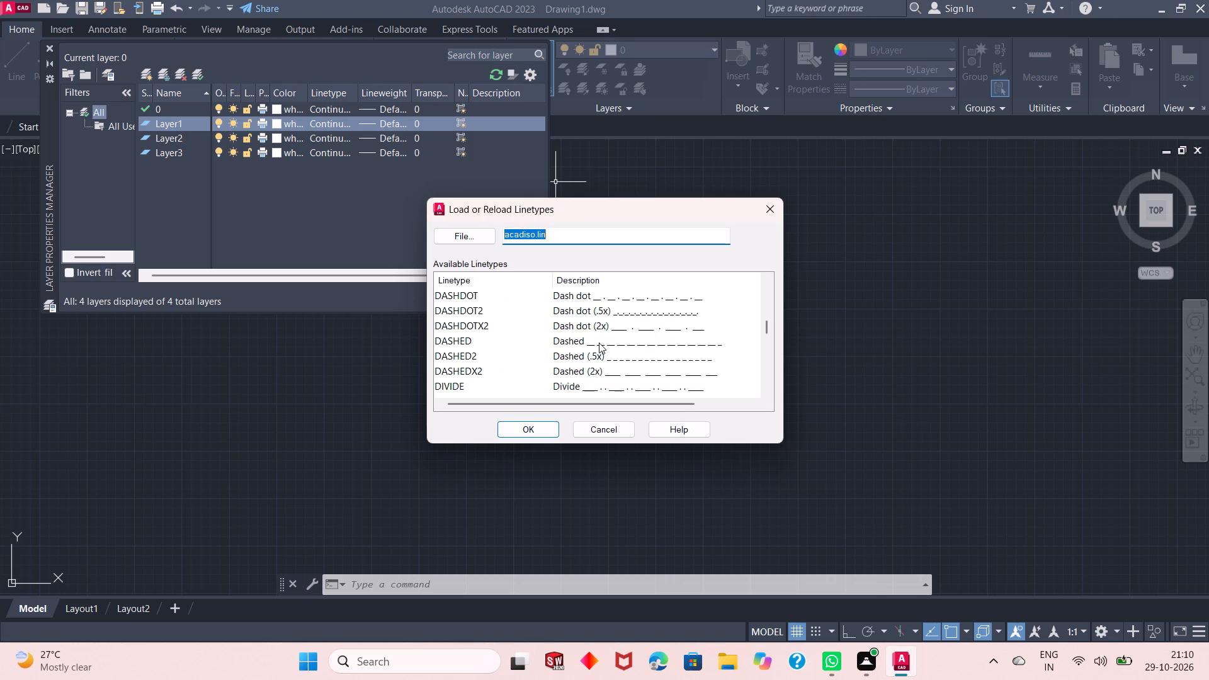
pyautogui.click(594, 355)
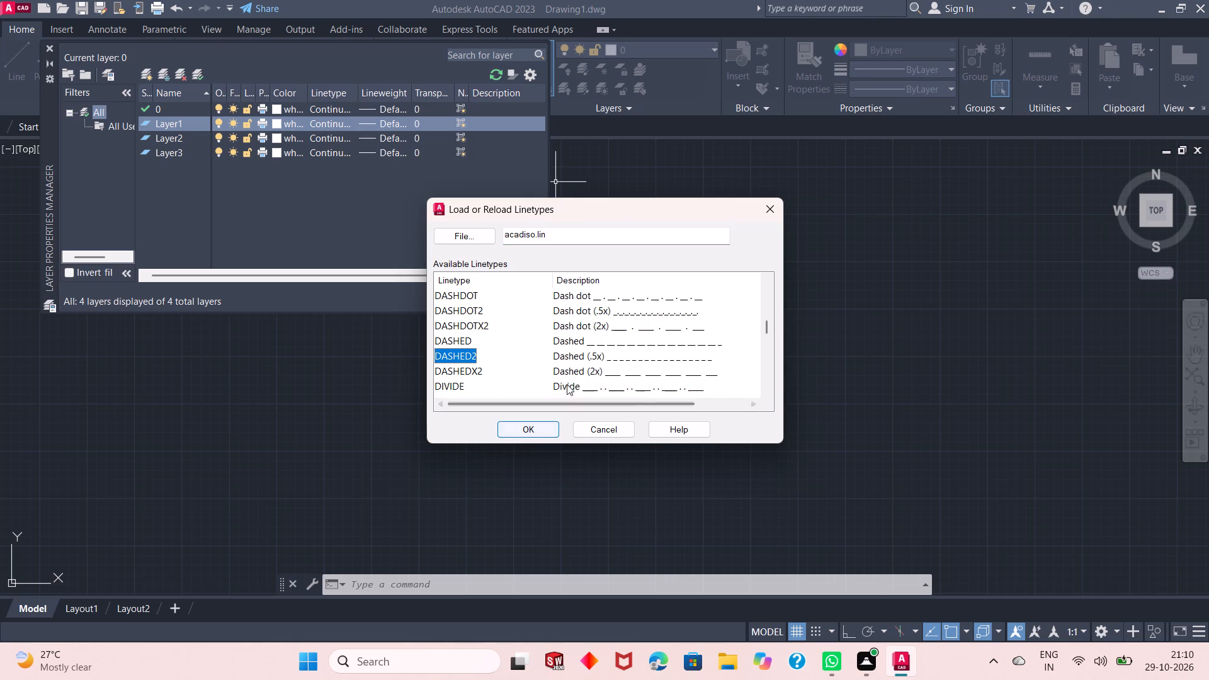
pyautogui.click(536, 428)
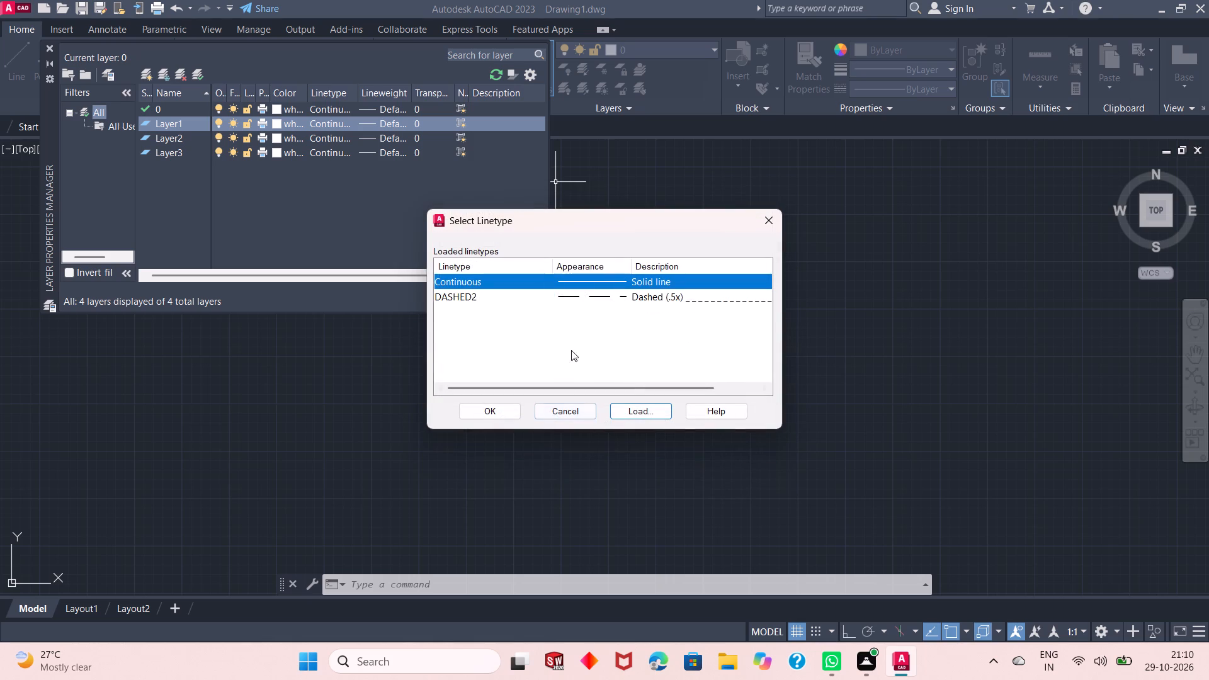
pyautogui.click(625, 301)
pyautogui.click(506, 414)
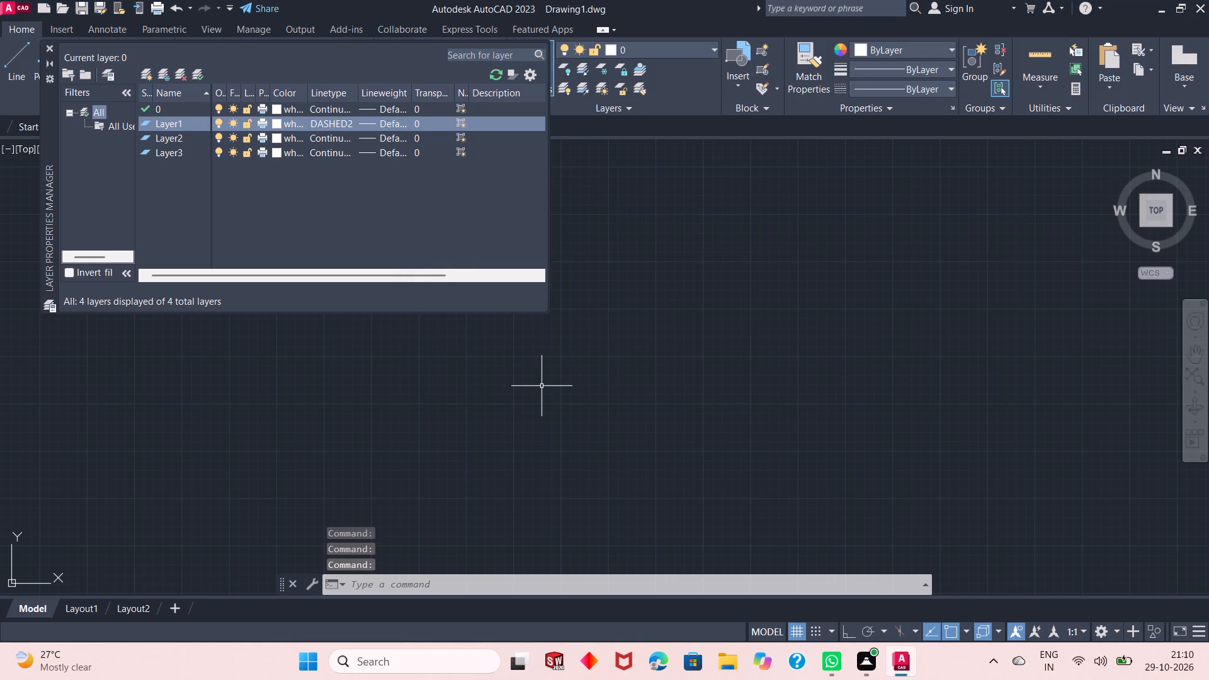
# Set the color of Layer2 to index color 221, a light pink.
pyautogui.click(278, 139)
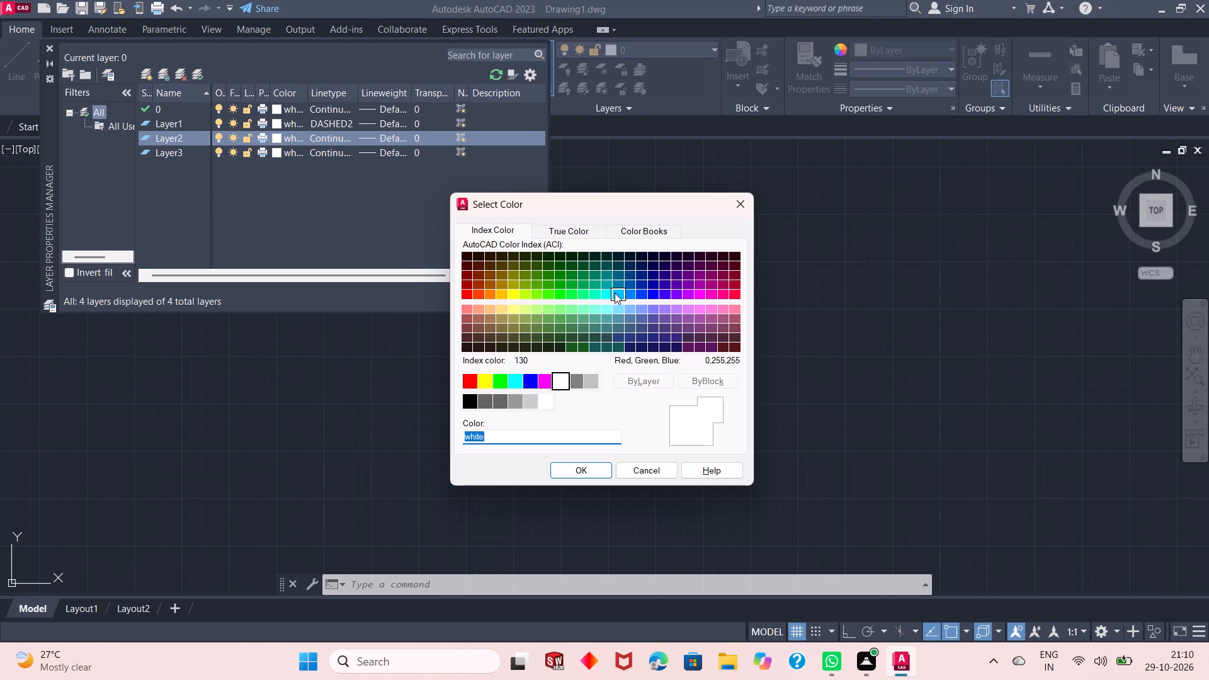
pyautogui.click(708, 309)
pyautogui.click(712, 308)
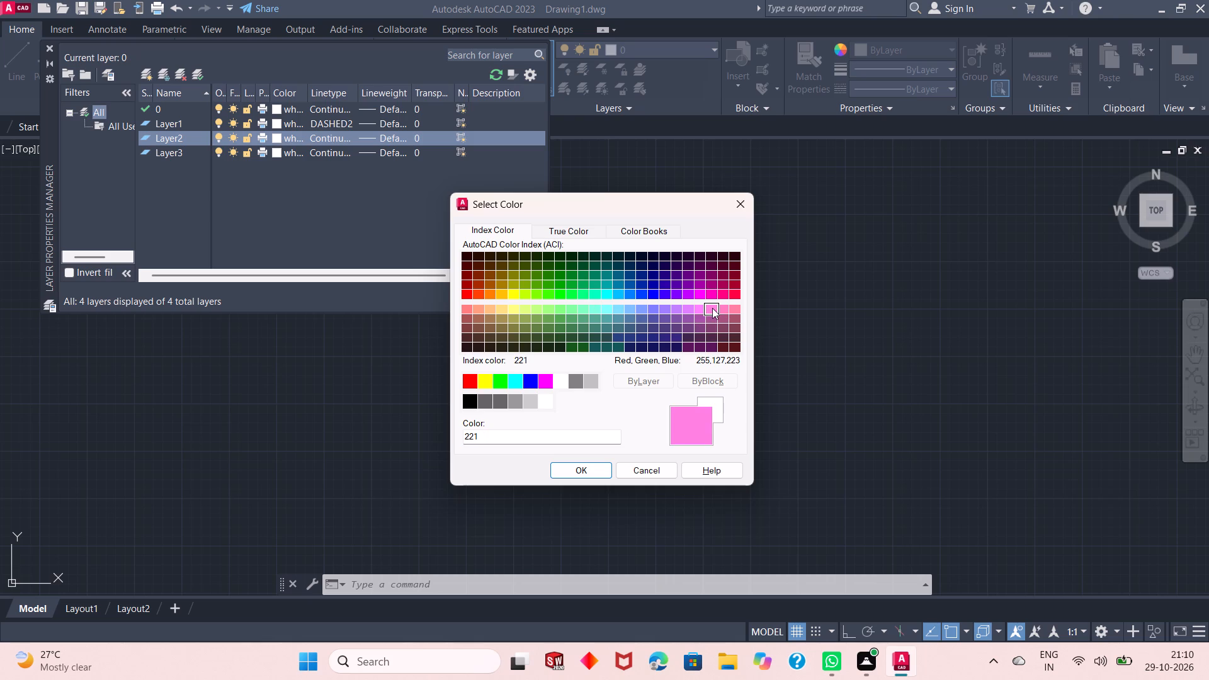
pyautogui.click(700, 306)
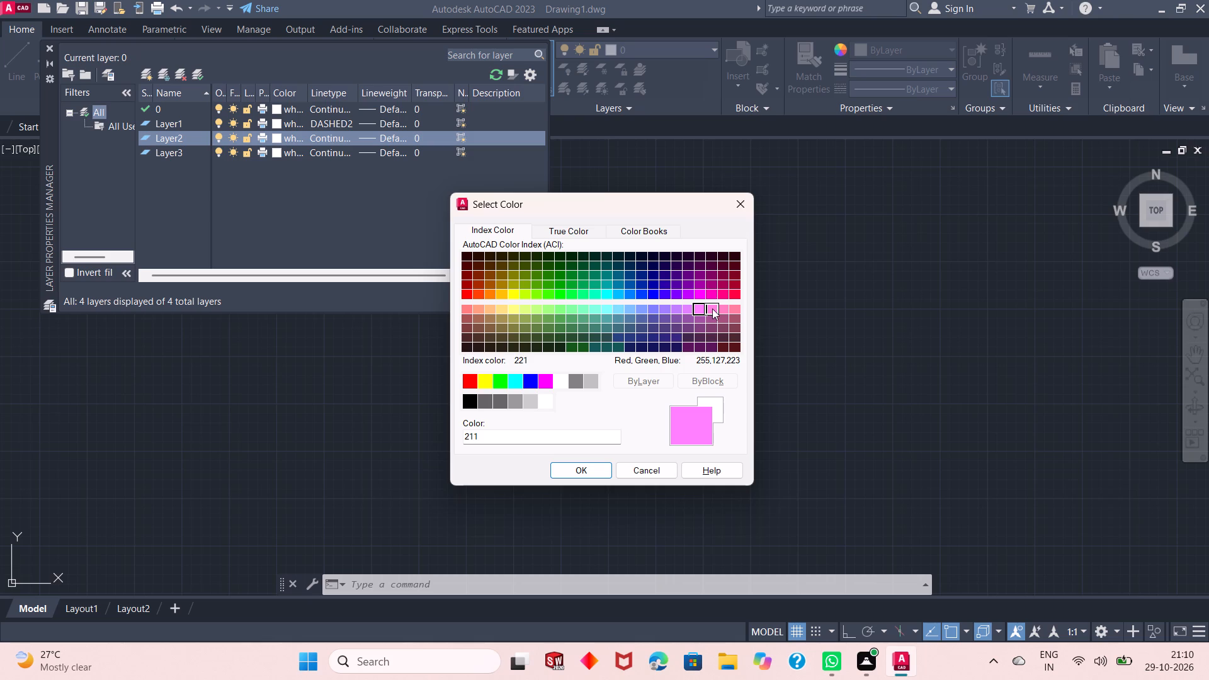
pyautogui.click(712, 309)
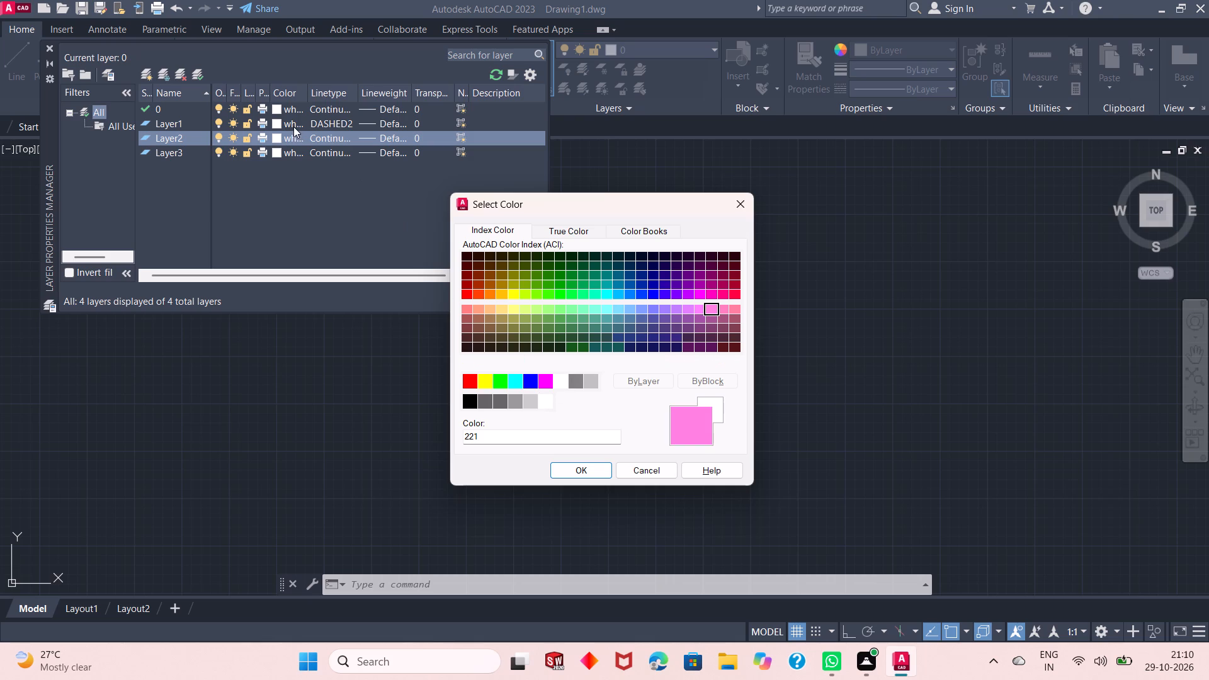
pyautogui.click(585, 470)
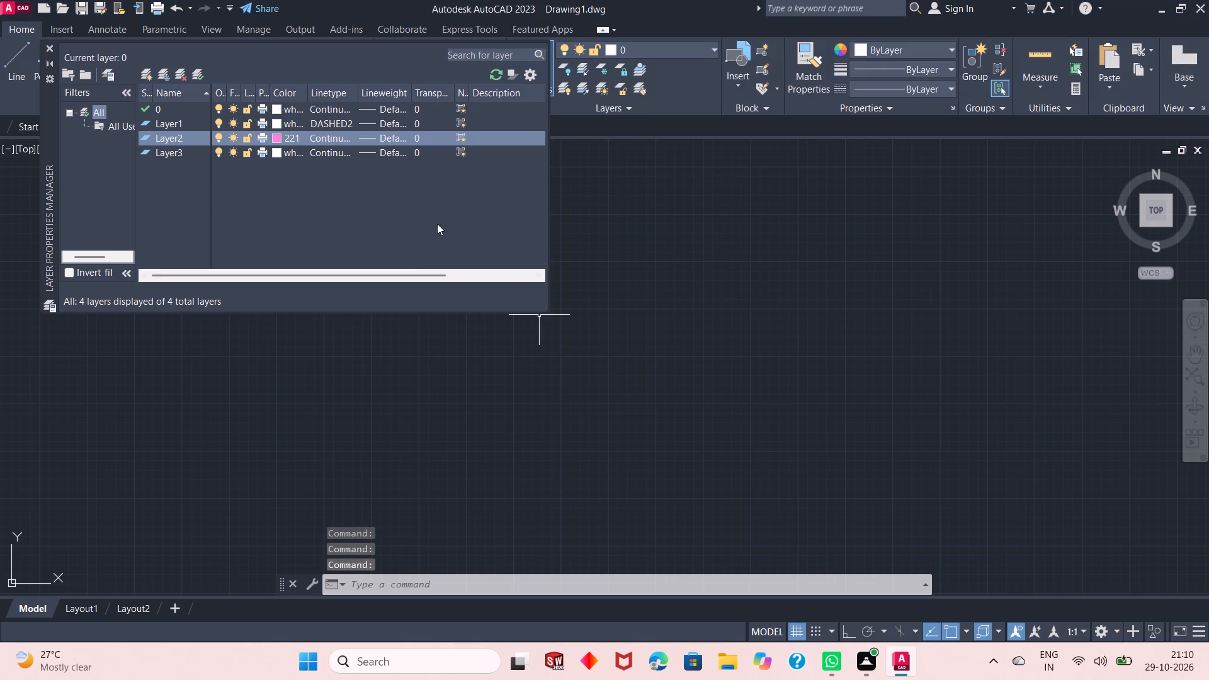
# Set the color of Layer3 to index color 131, a light cyan.
pyautogui.click(275, 149)
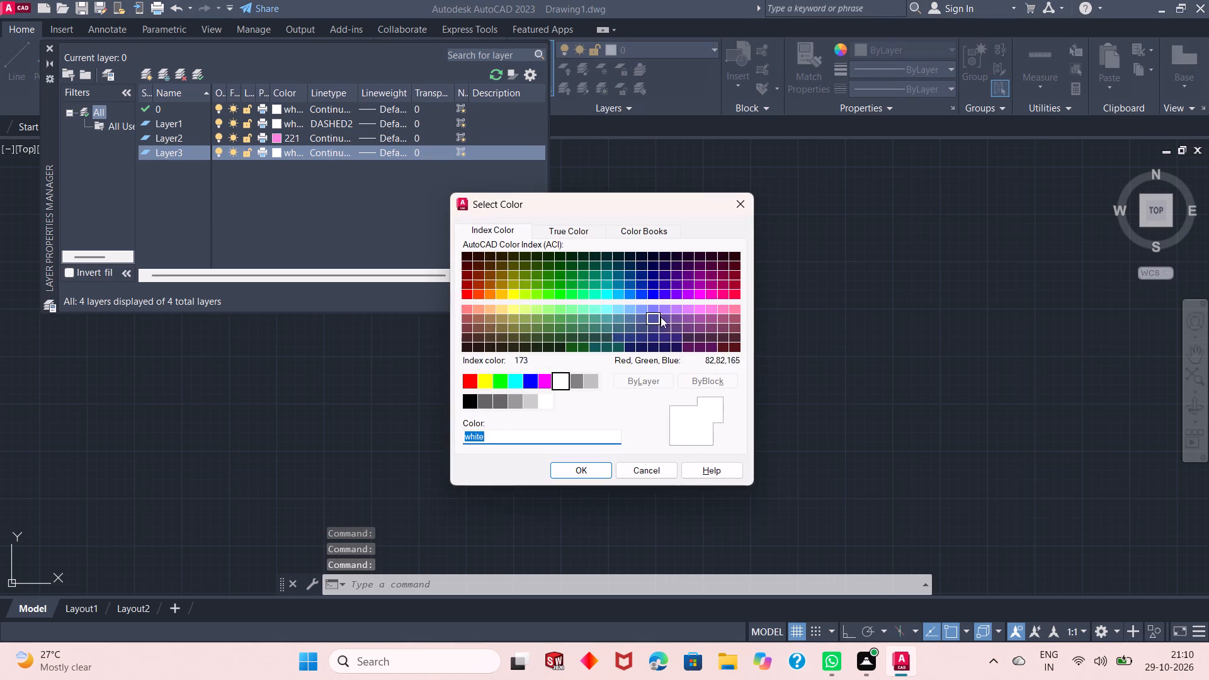
pyautogui.click(598, 312)
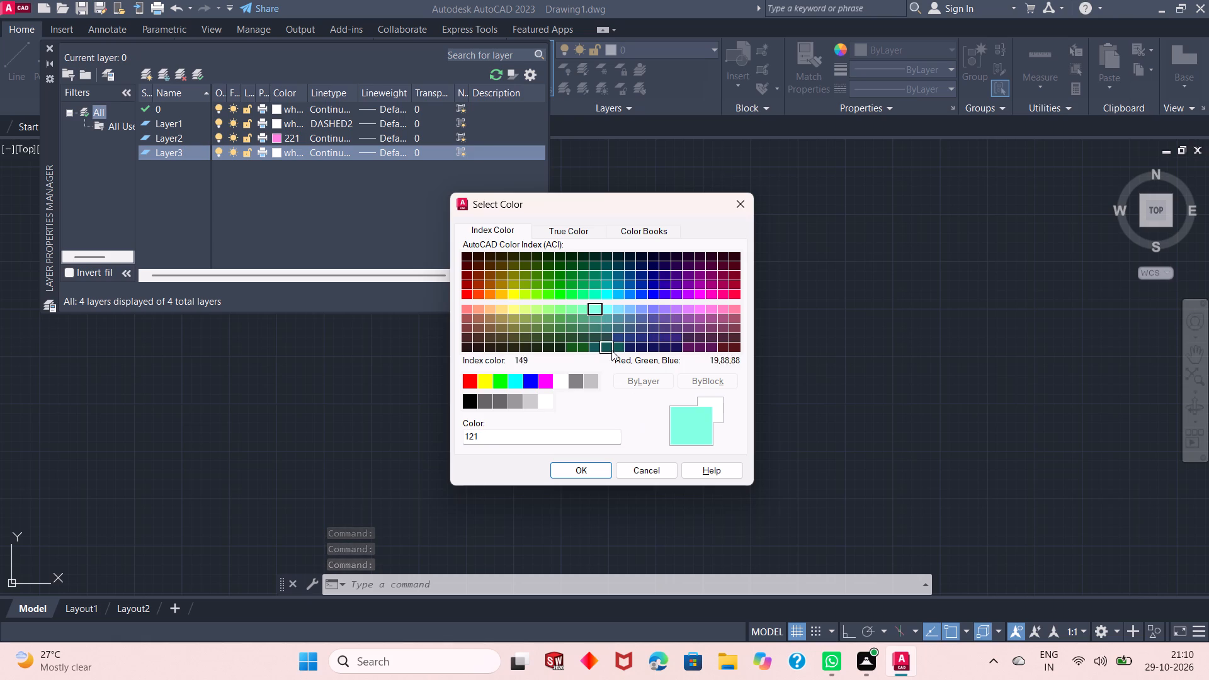
pyautogui.click(581, 309)
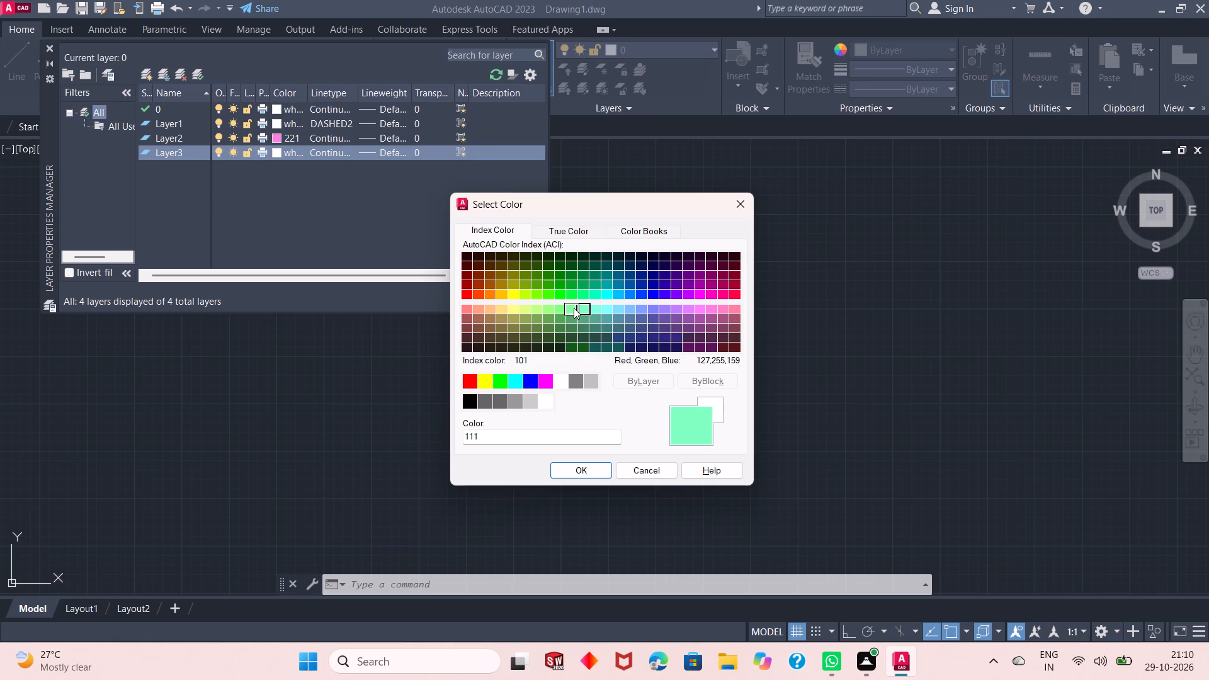
pyautogui.click(574, 308)
pyautogui.click(593, 308)
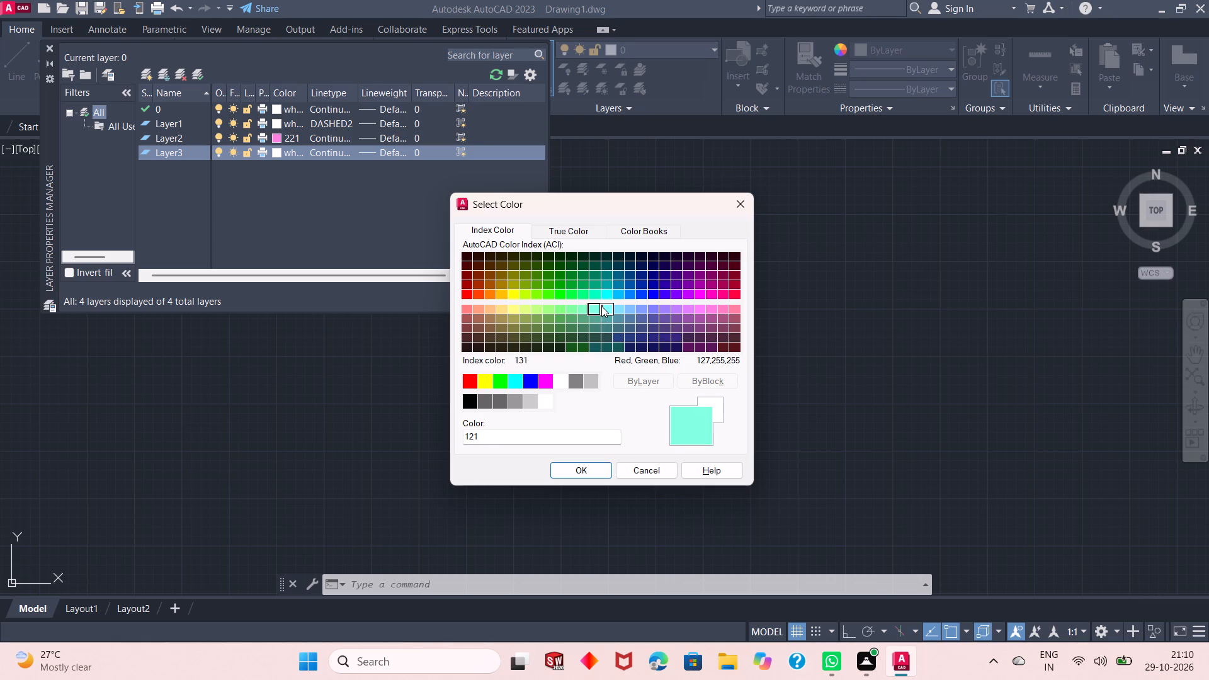
pyautogui.click(601, 306)
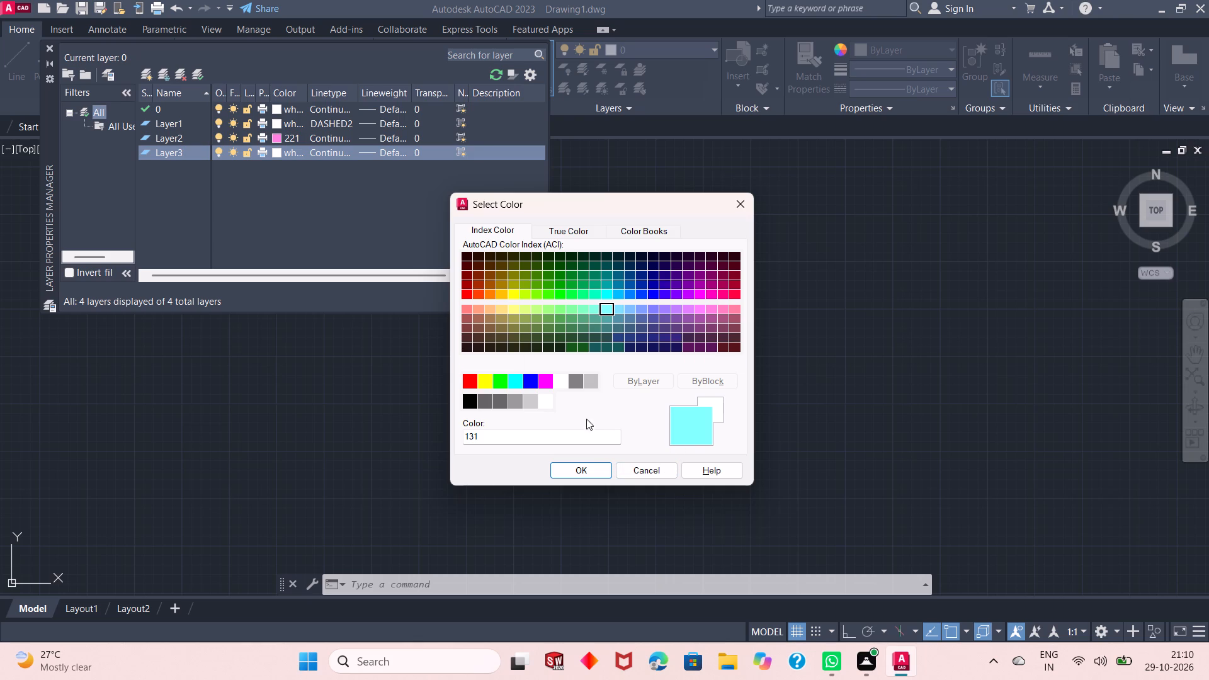
pyautogui.click(586, 467)
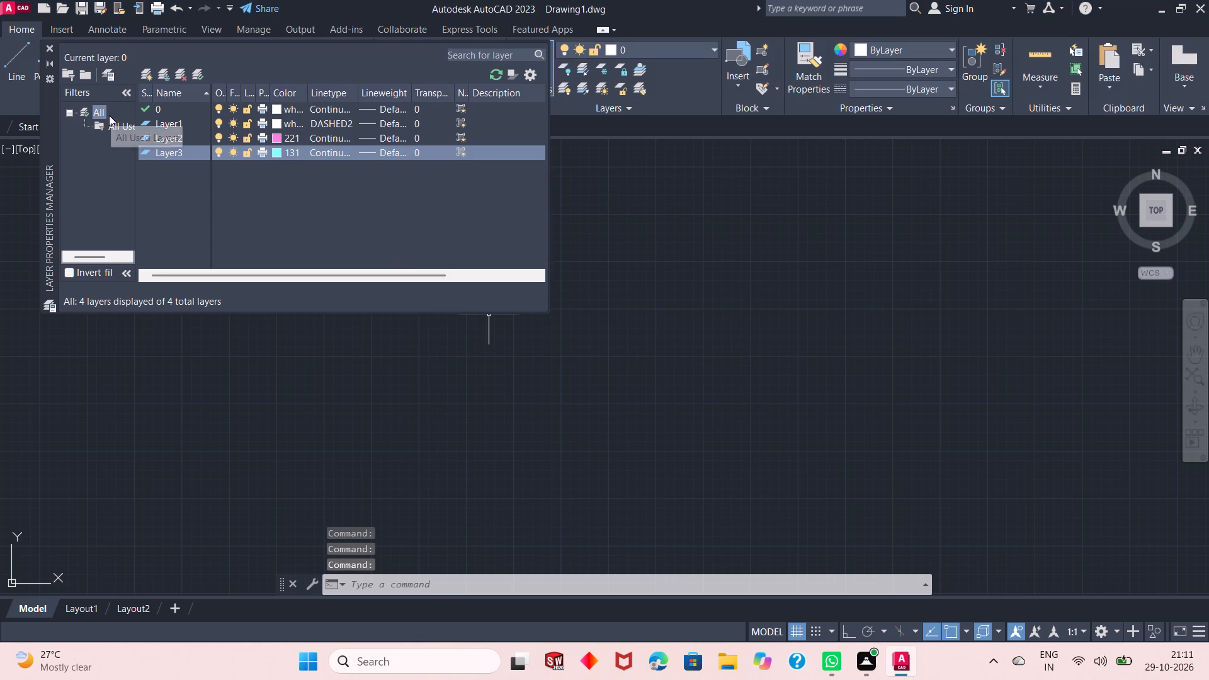
# Create a fourth layer after Layer3 and set its color to index color 51, a light yellow.
pyautogui.click(141, 76)
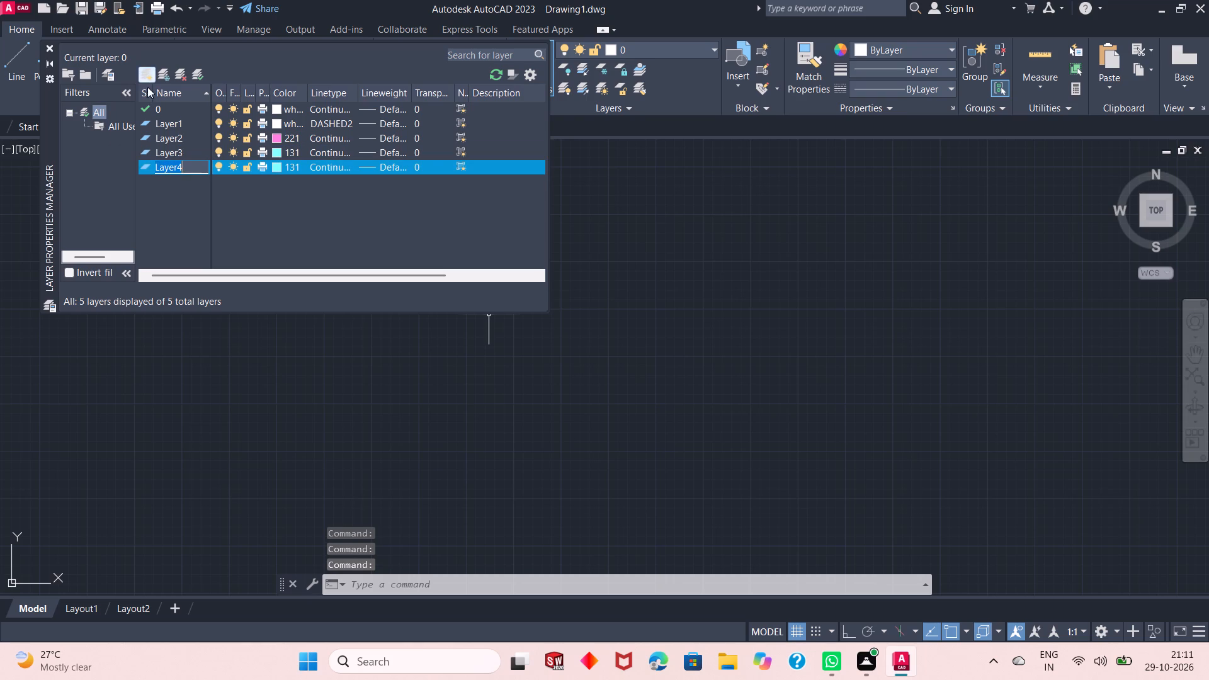
pyautogui.click(275, 167)
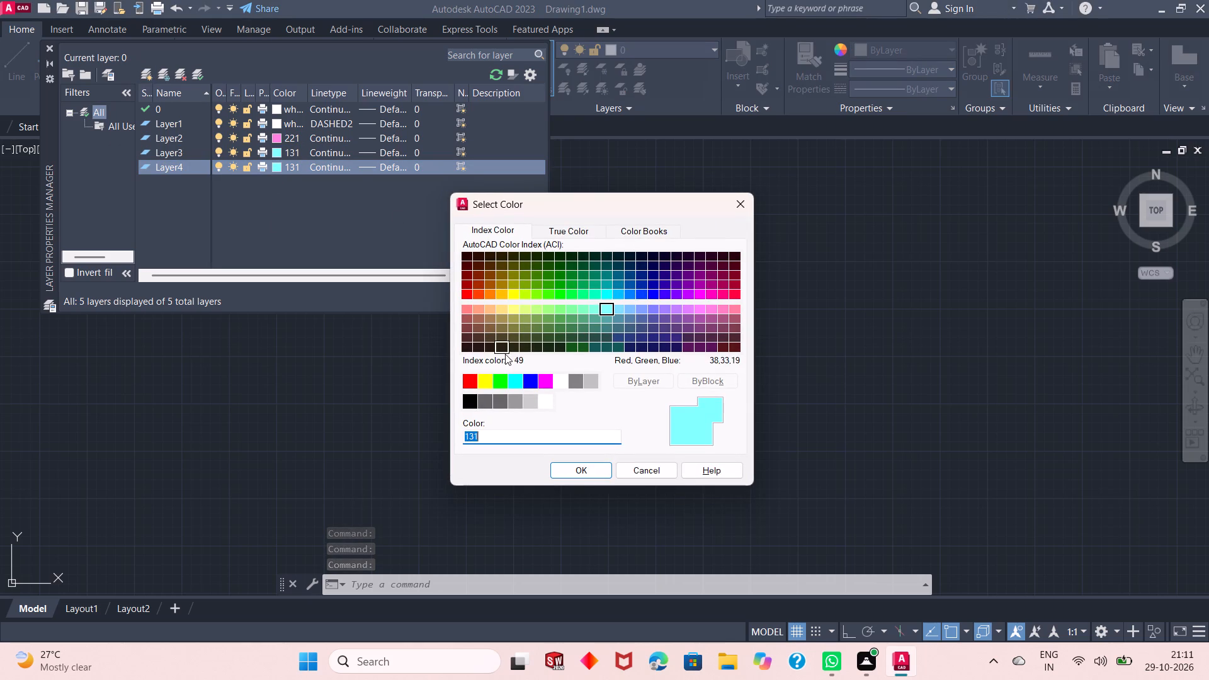
pyautogui.click(662, 312)
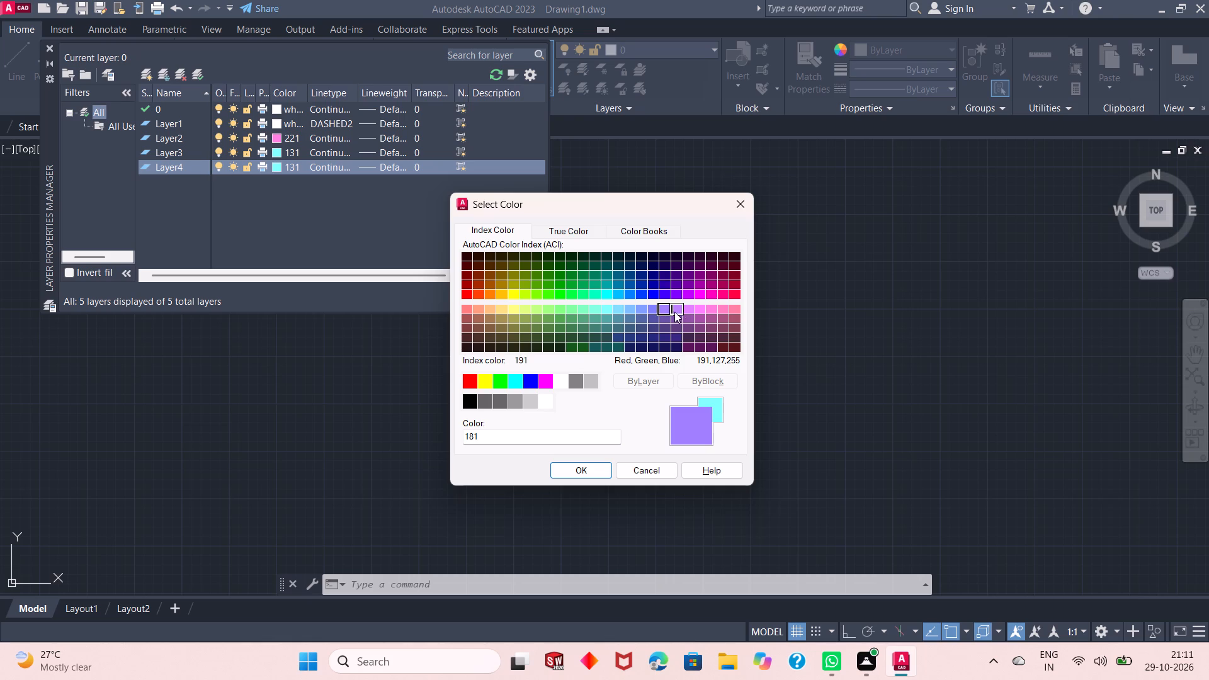
pyautogui.click(516, 305)
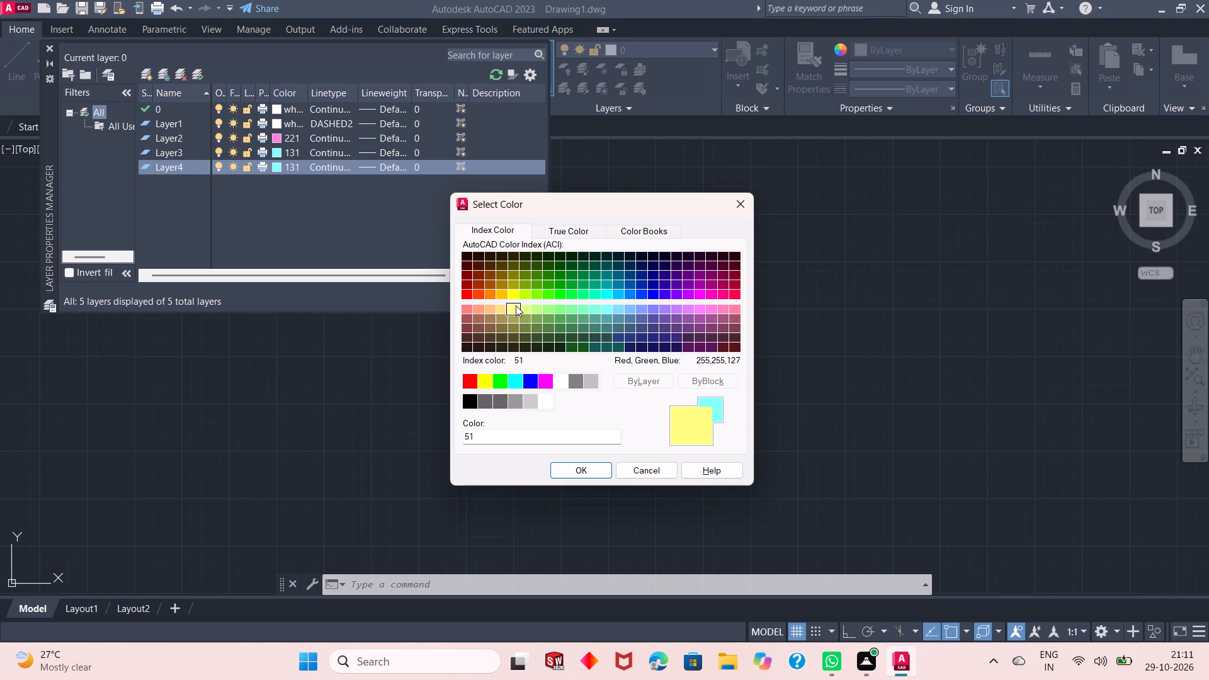
pyautogui.click(582, 466)
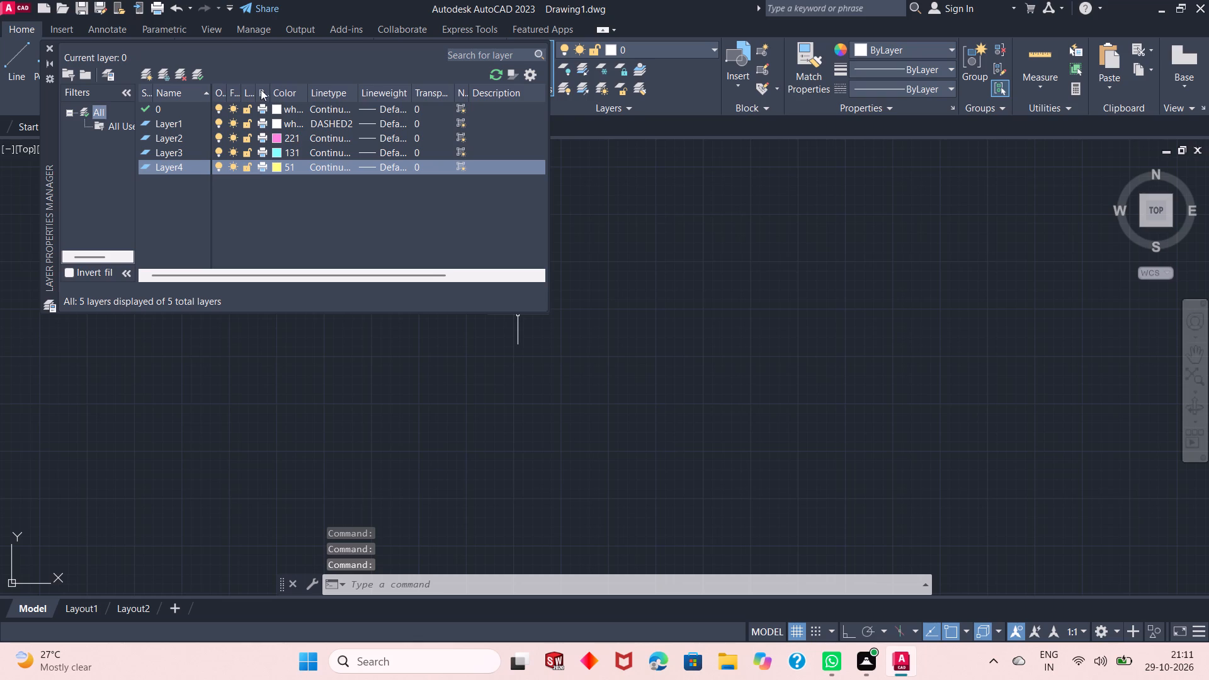
# Make Layer4 the current layer and close the Layer Properties Manager.
pyautogui.click(193, 71)
pyautogui.click(193, 71)
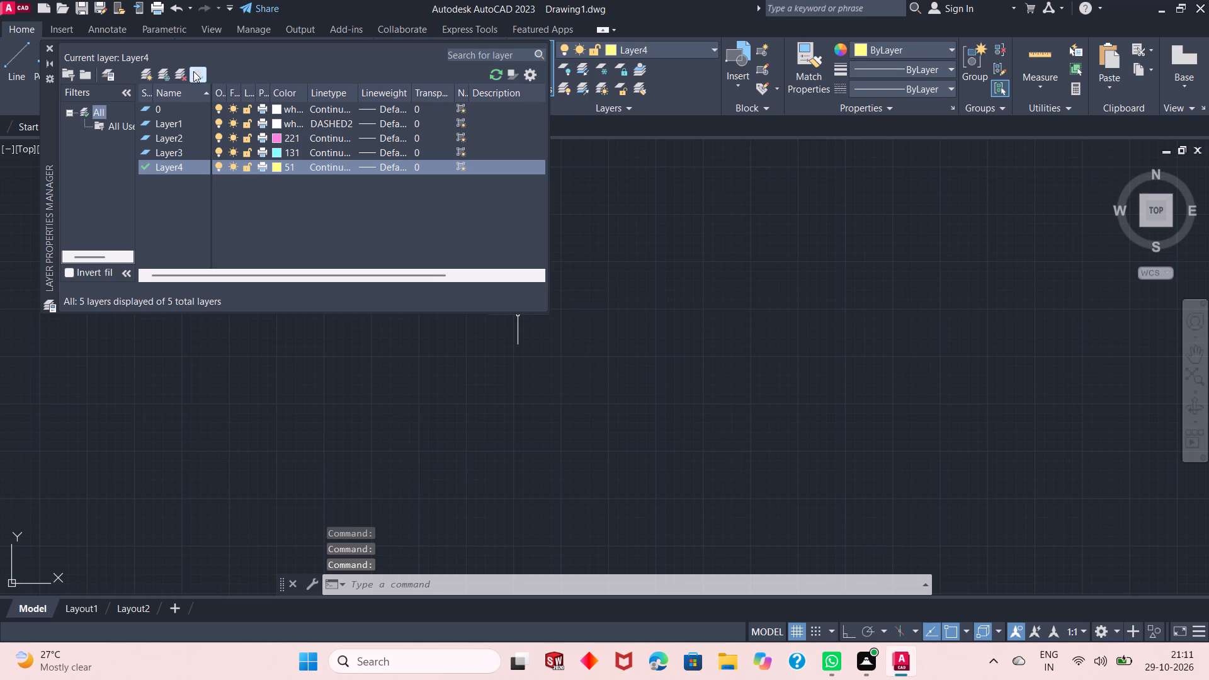
pyautogui.click(48, 48)
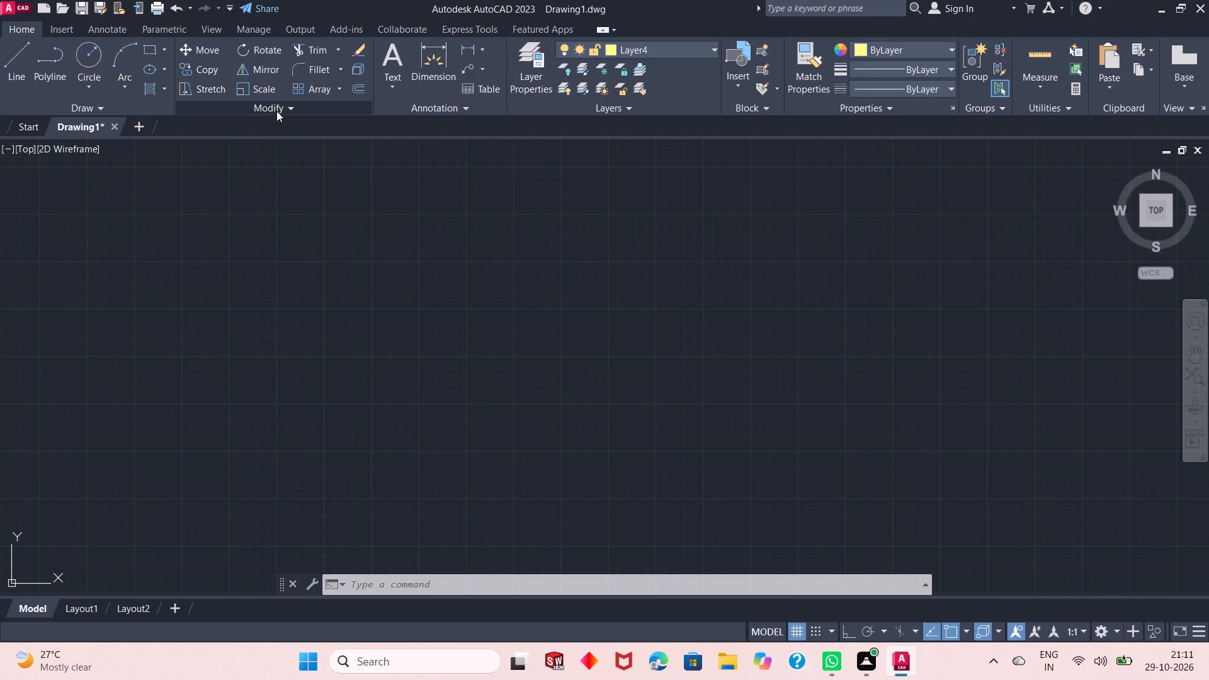
# Start a rectangle on the current layer with the Rectangle command.
pyautogui.click(147, 49)
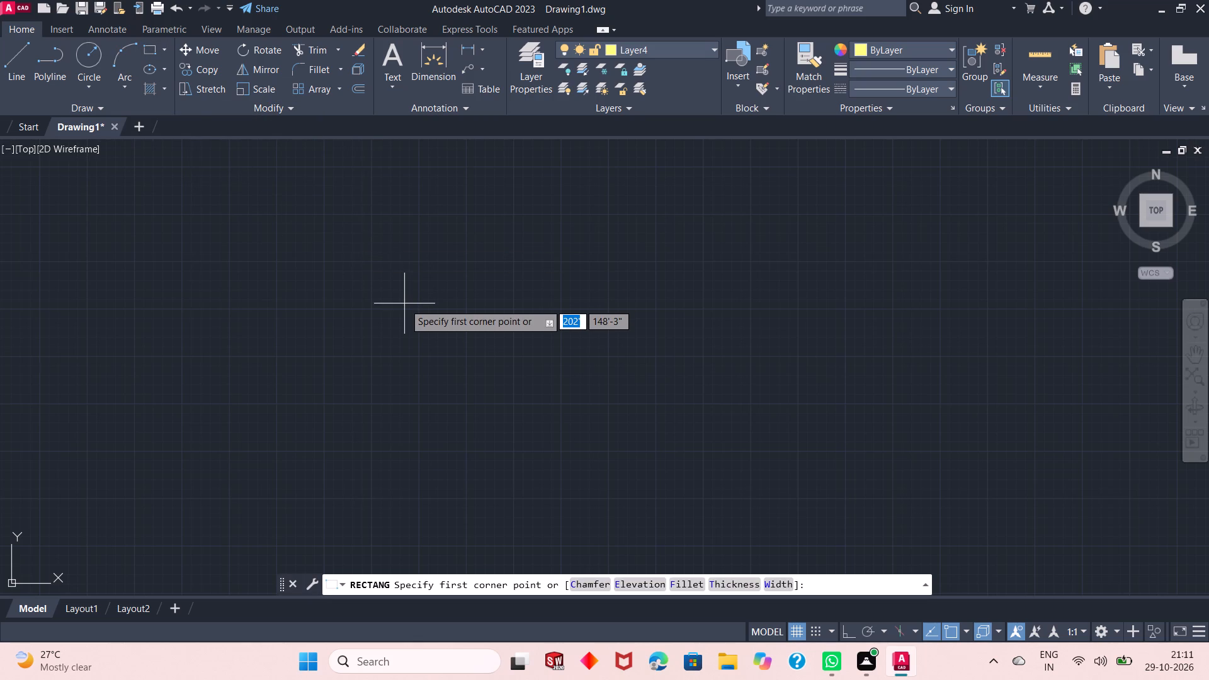
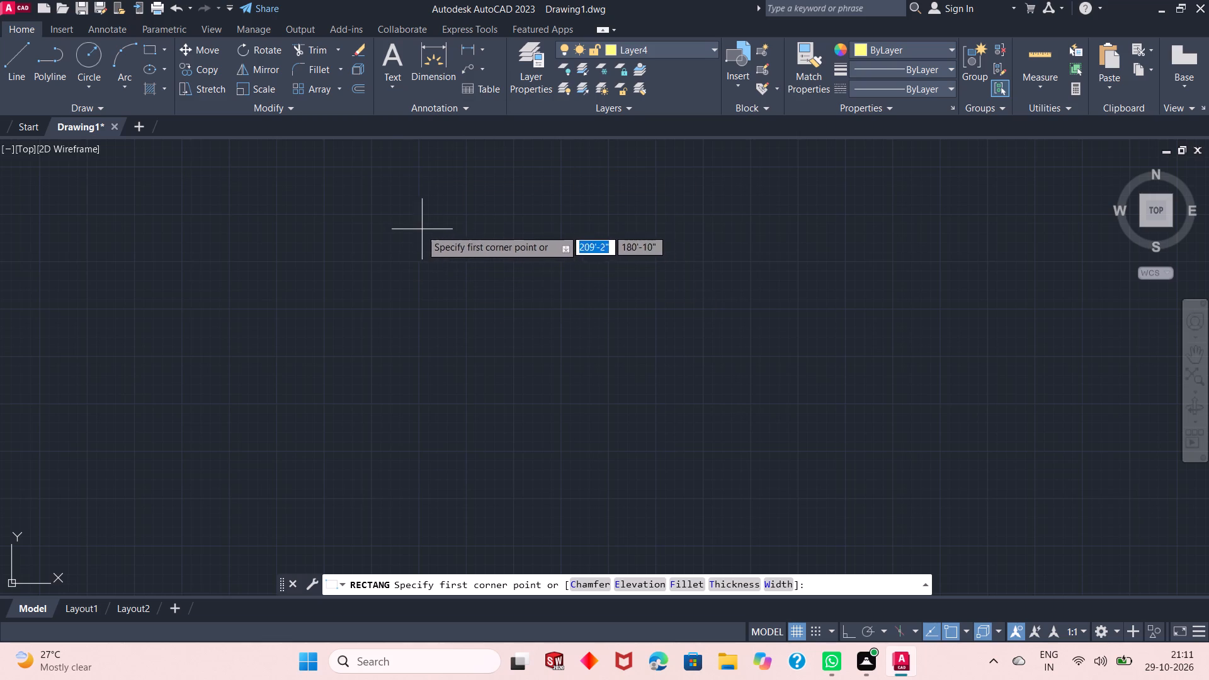
# Draw a rectangle 46' wide and 70' high on Layer4 in the upper middle of the drawing area.
pyautogui.click(496, 244)
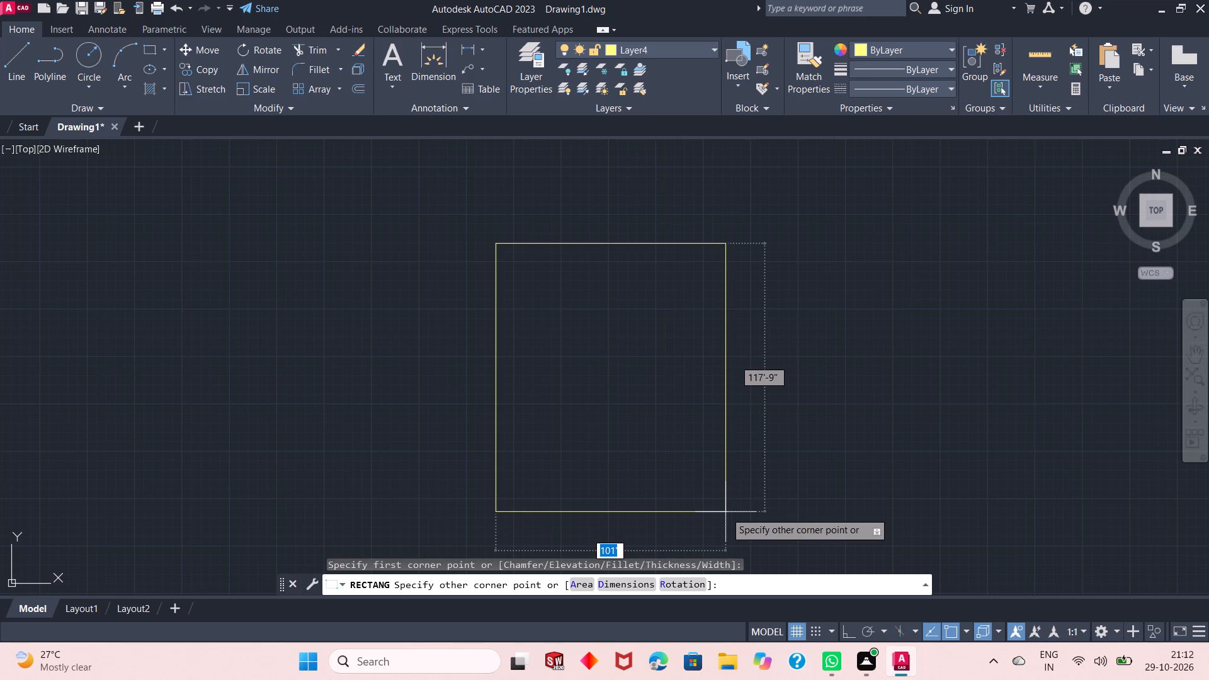
pyautogui.write("46'")
pyautogui.press('Tab')
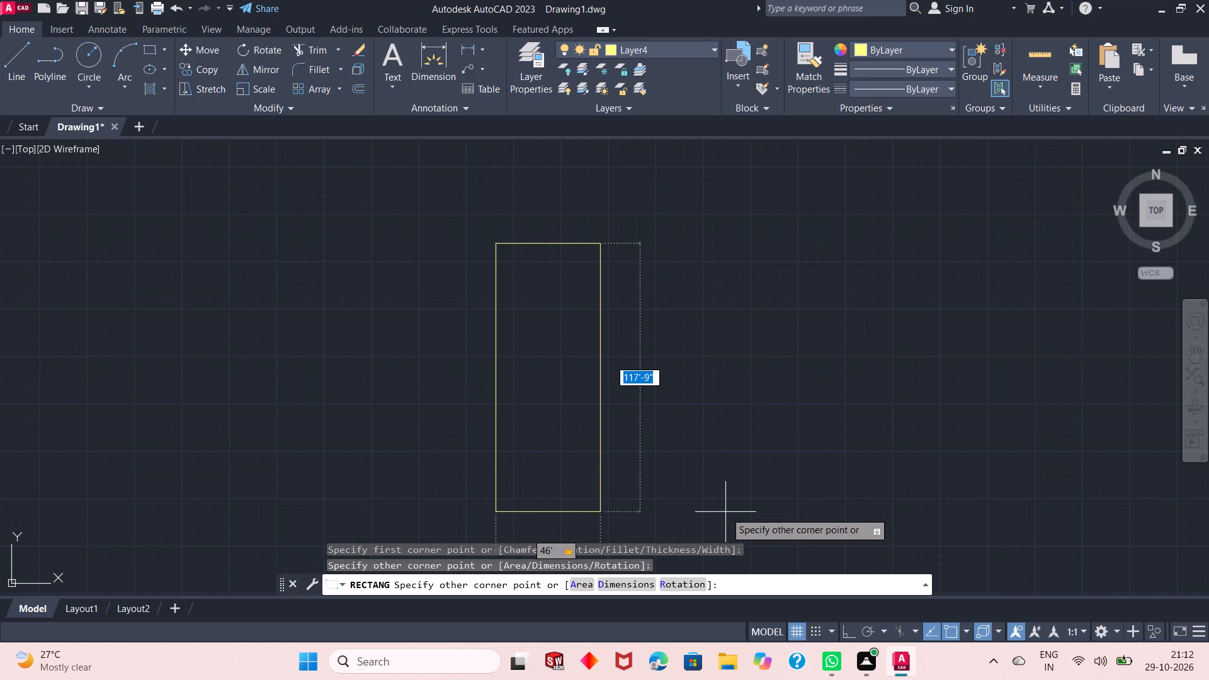
pyautogui.write('70')
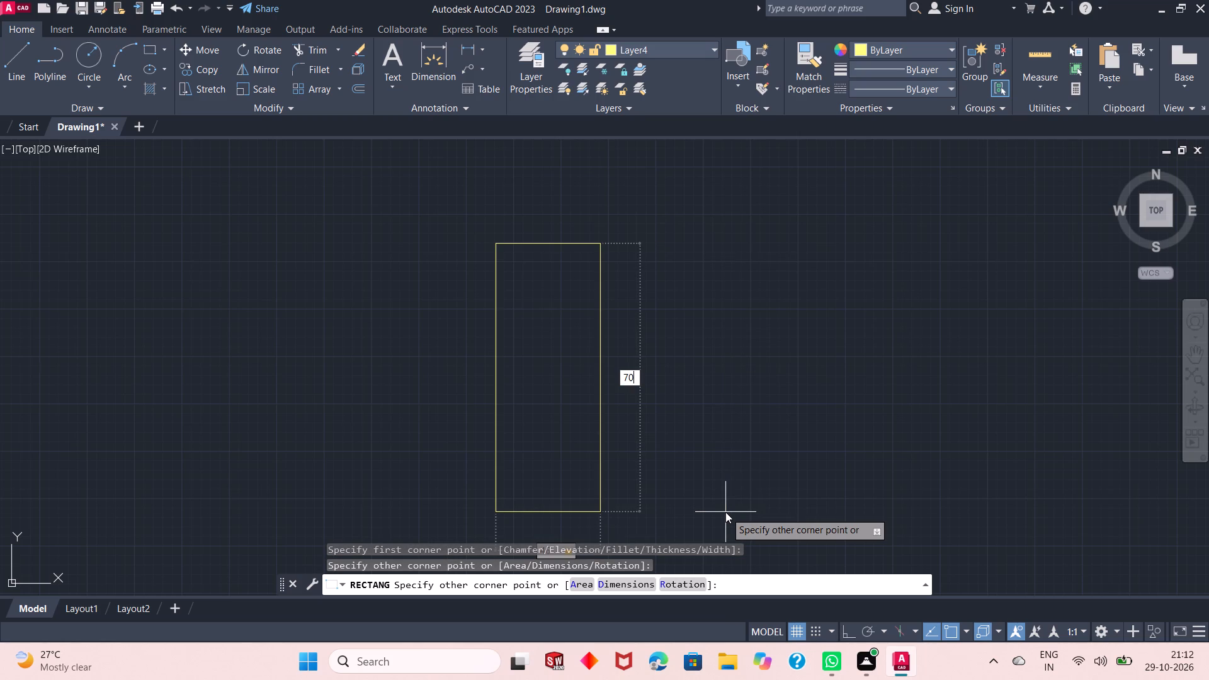
pyautogui.press("'")
pyautogui.press('Return')
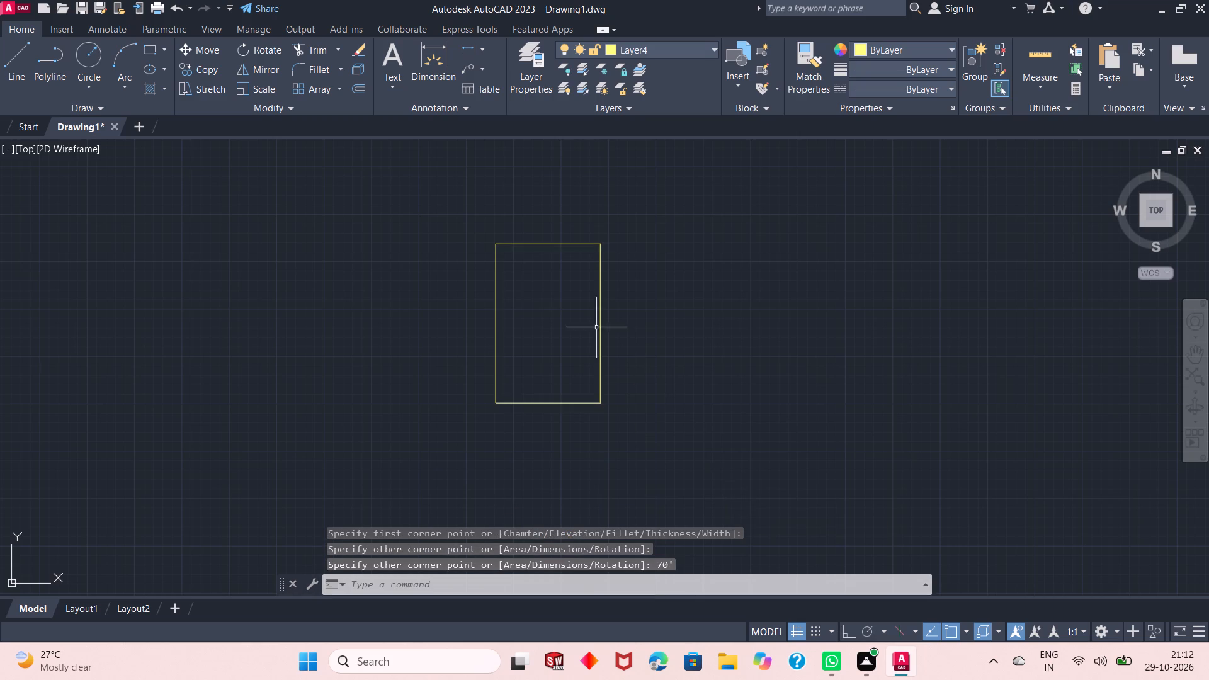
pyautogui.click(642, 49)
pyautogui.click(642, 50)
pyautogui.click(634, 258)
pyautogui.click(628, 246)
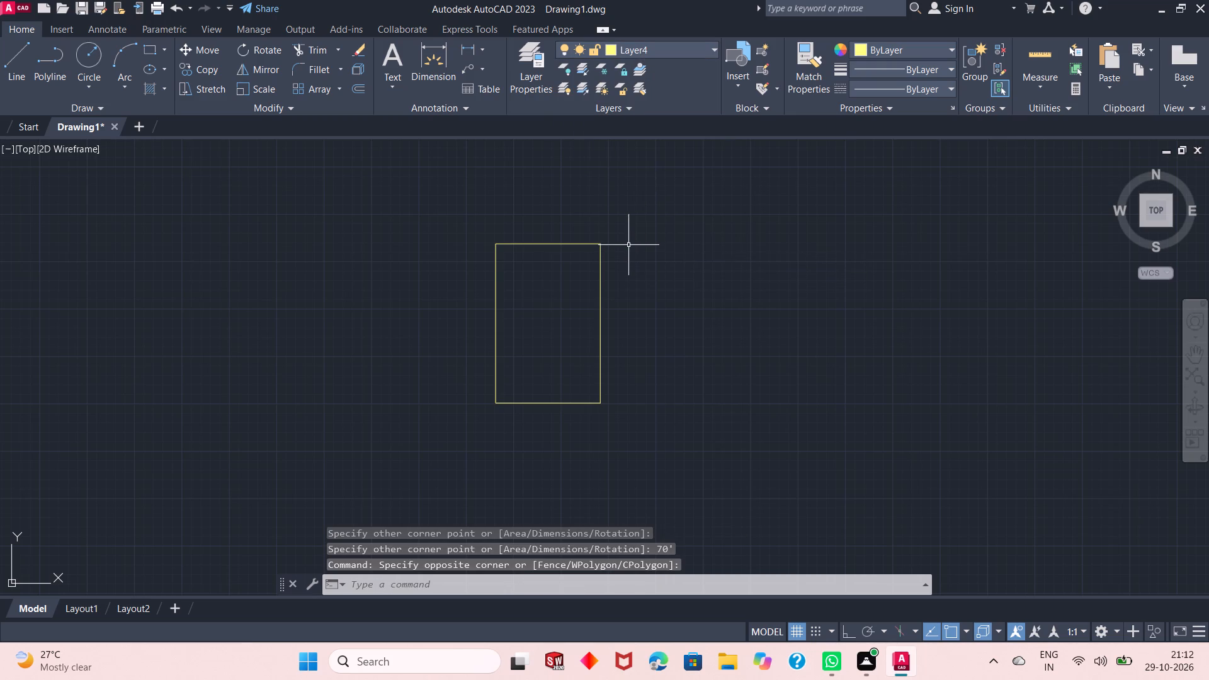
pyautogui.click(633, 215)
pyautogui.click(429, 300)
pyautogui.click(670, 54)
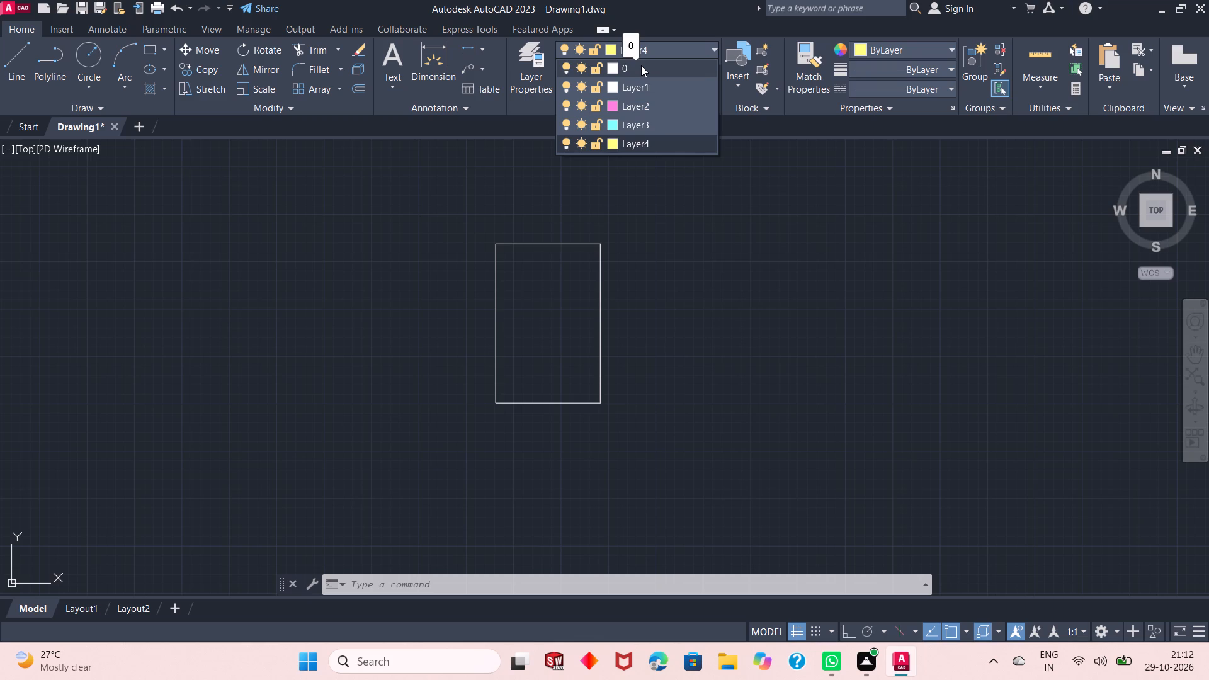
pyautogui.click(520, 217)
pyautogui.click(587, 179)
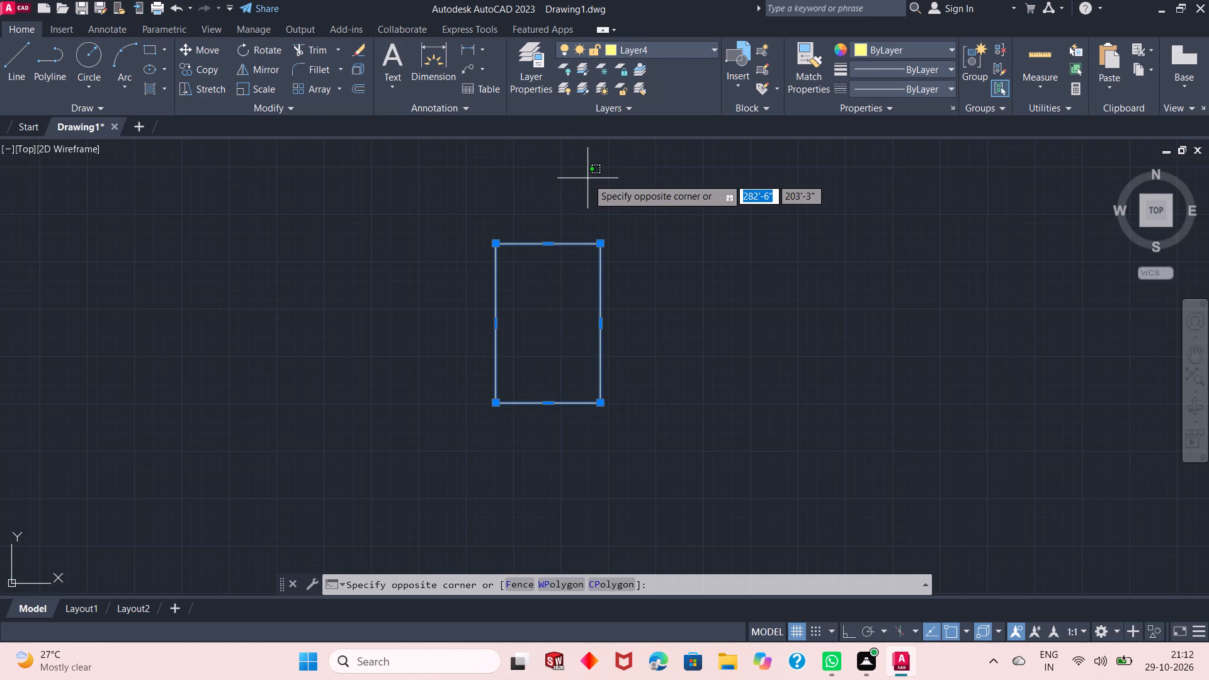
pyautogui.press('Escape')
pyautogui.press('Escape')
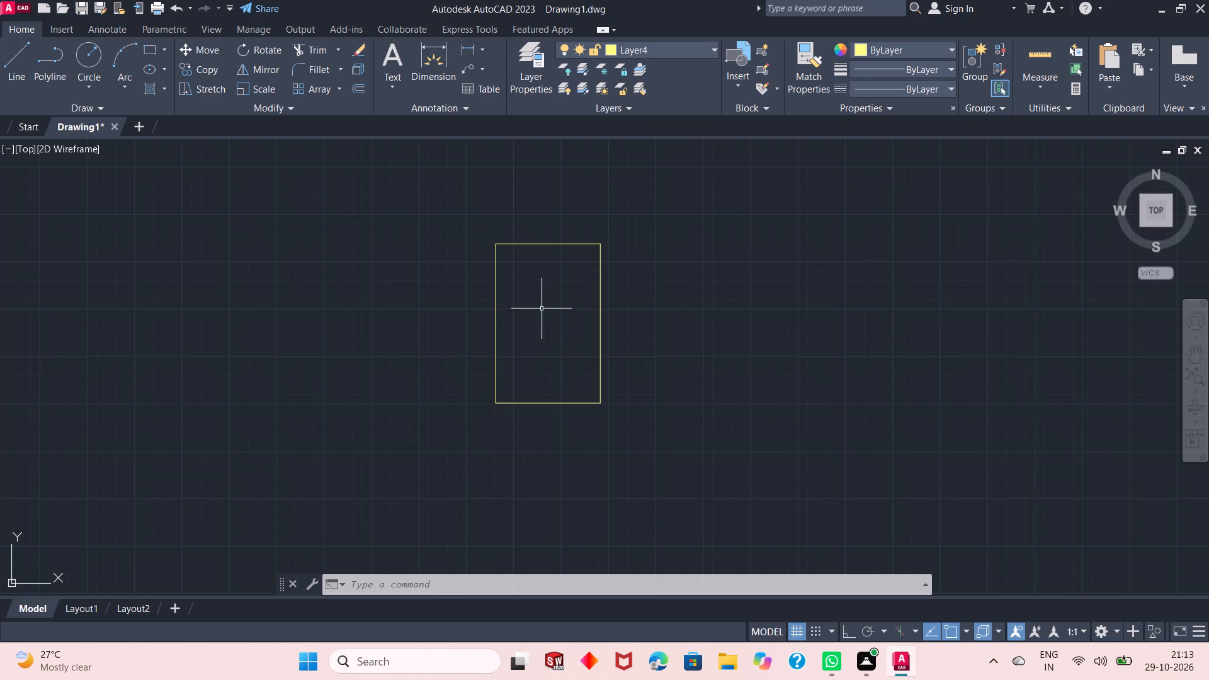
# Measure the rectangle's width and height with the quick Measure tool.
pyautogui.scroll(1, 402, 275)
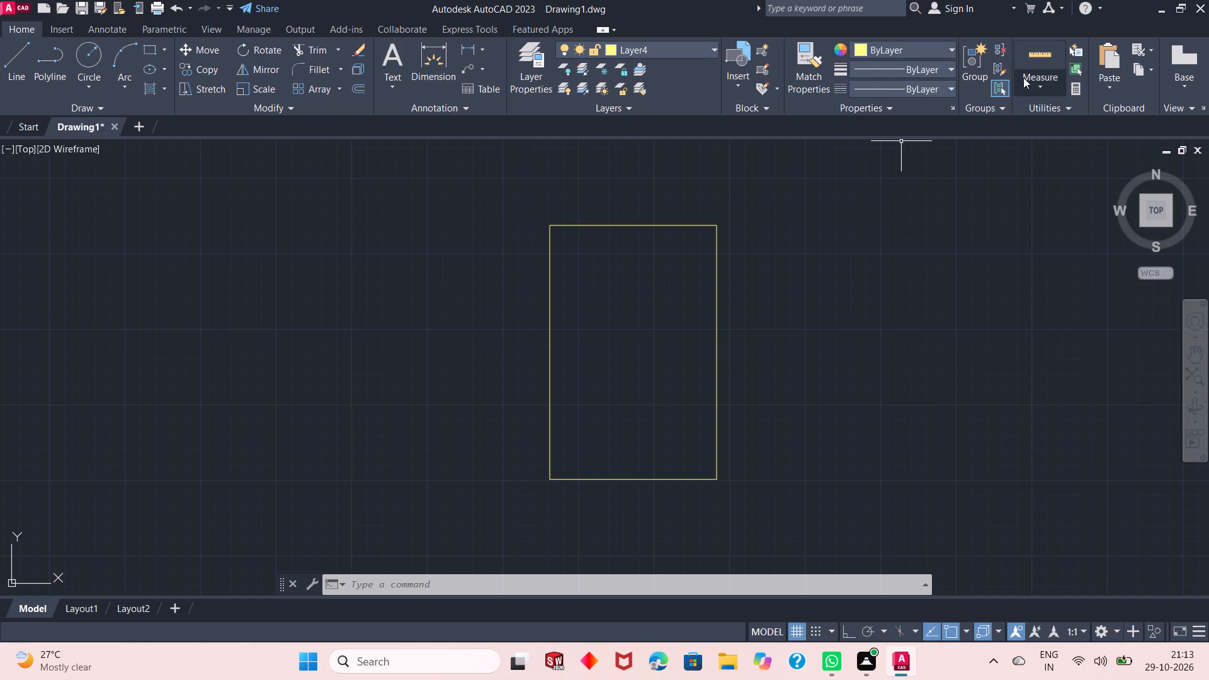
pyautogui.click(1035, 50)
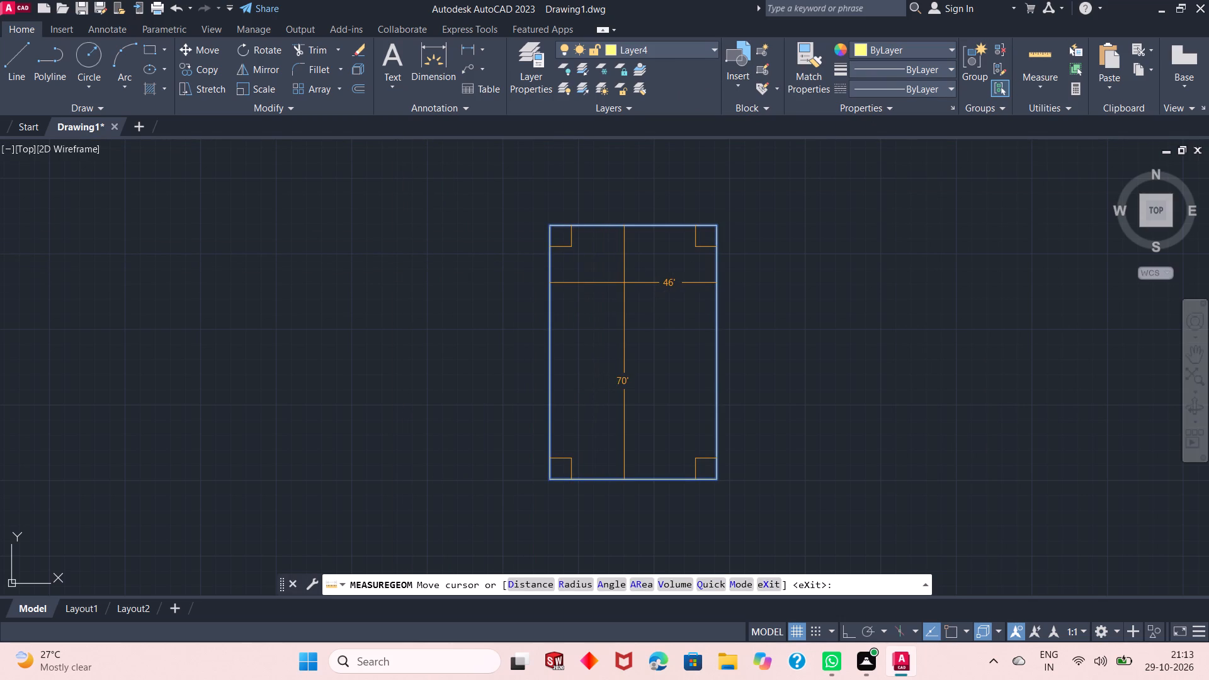
pyautogui.press('Escape')
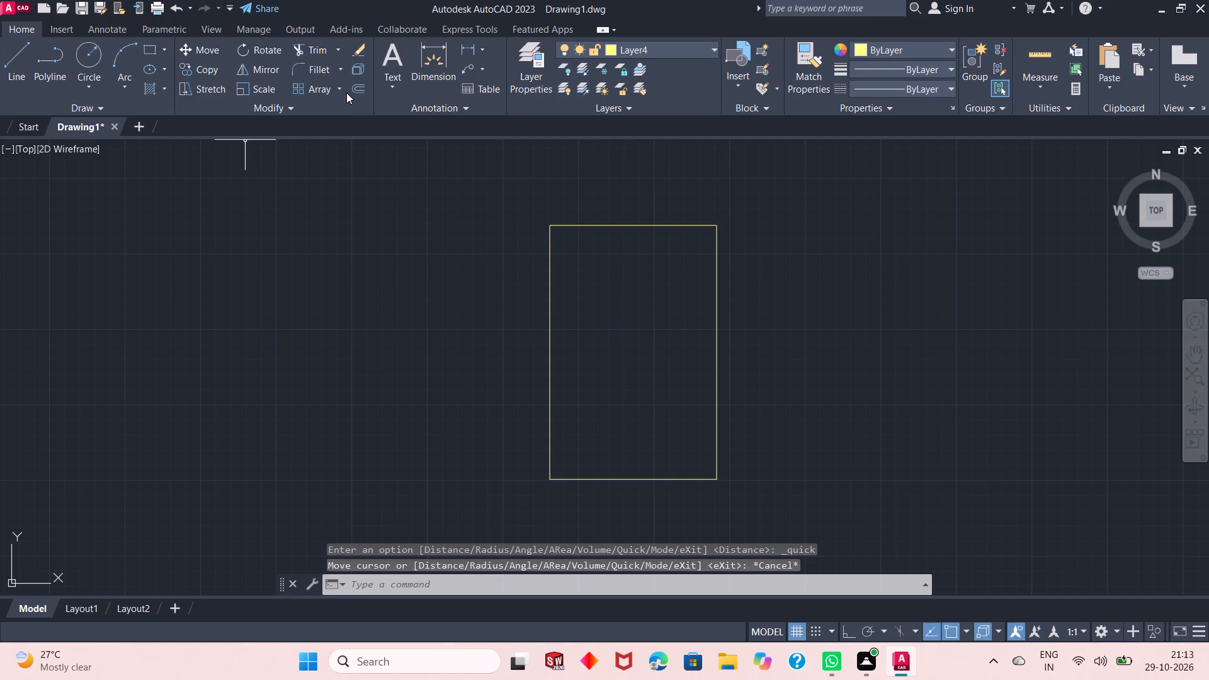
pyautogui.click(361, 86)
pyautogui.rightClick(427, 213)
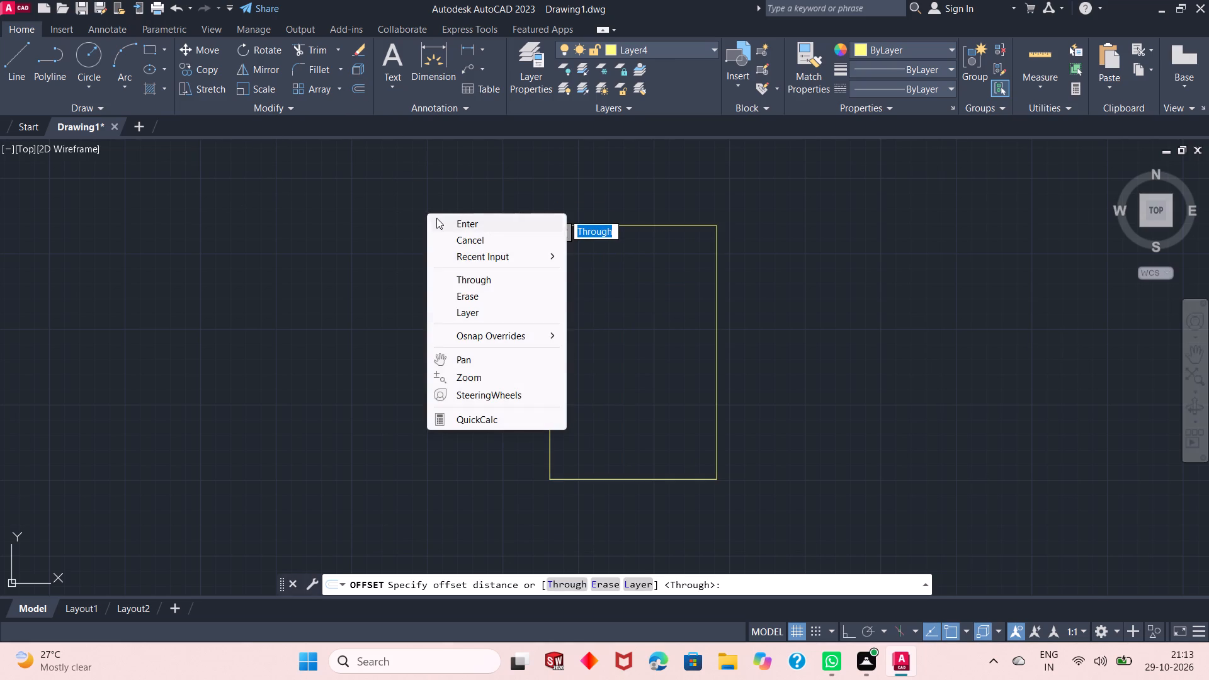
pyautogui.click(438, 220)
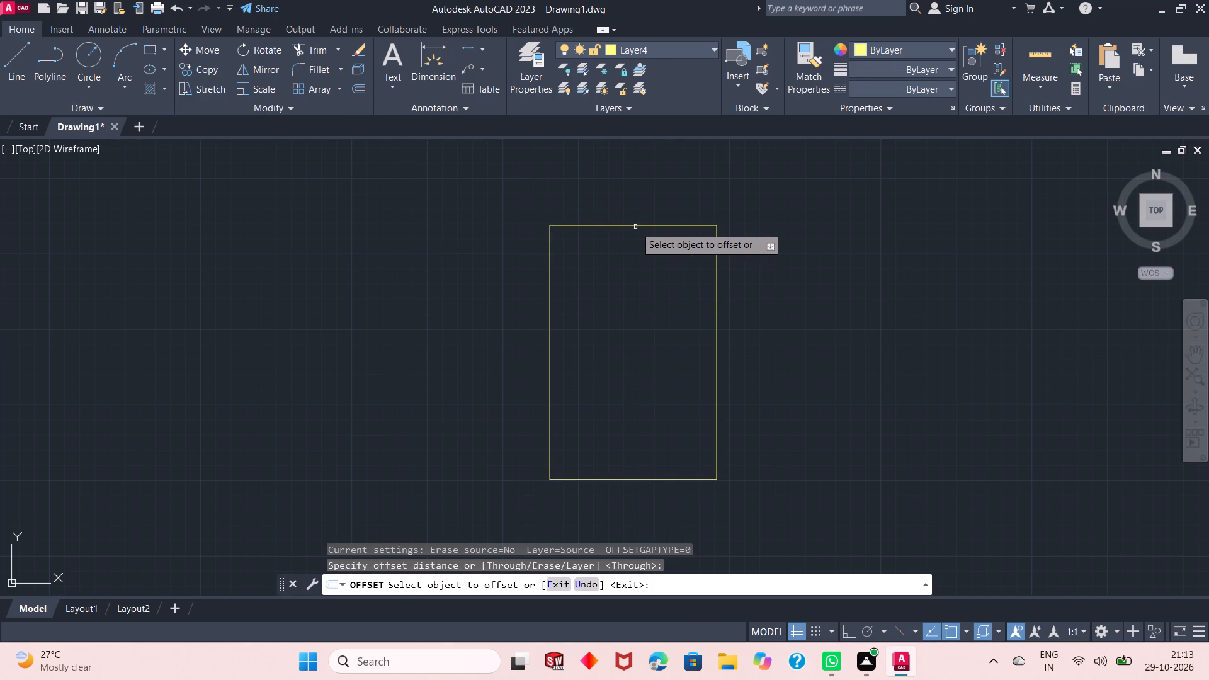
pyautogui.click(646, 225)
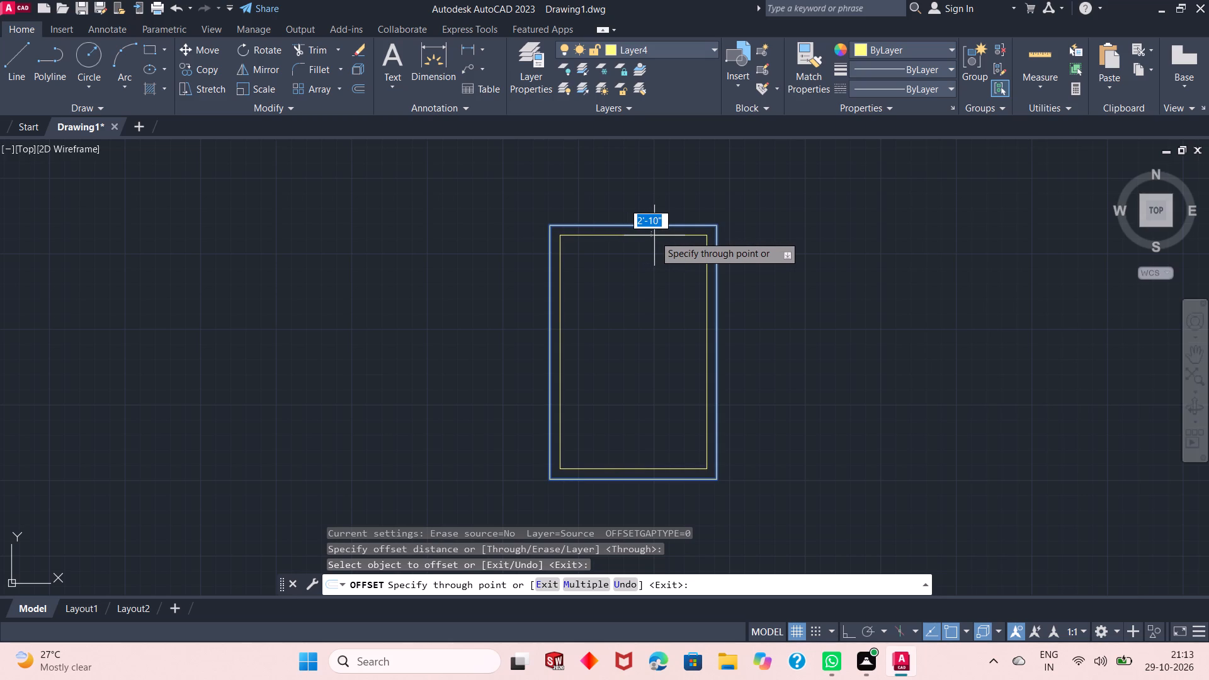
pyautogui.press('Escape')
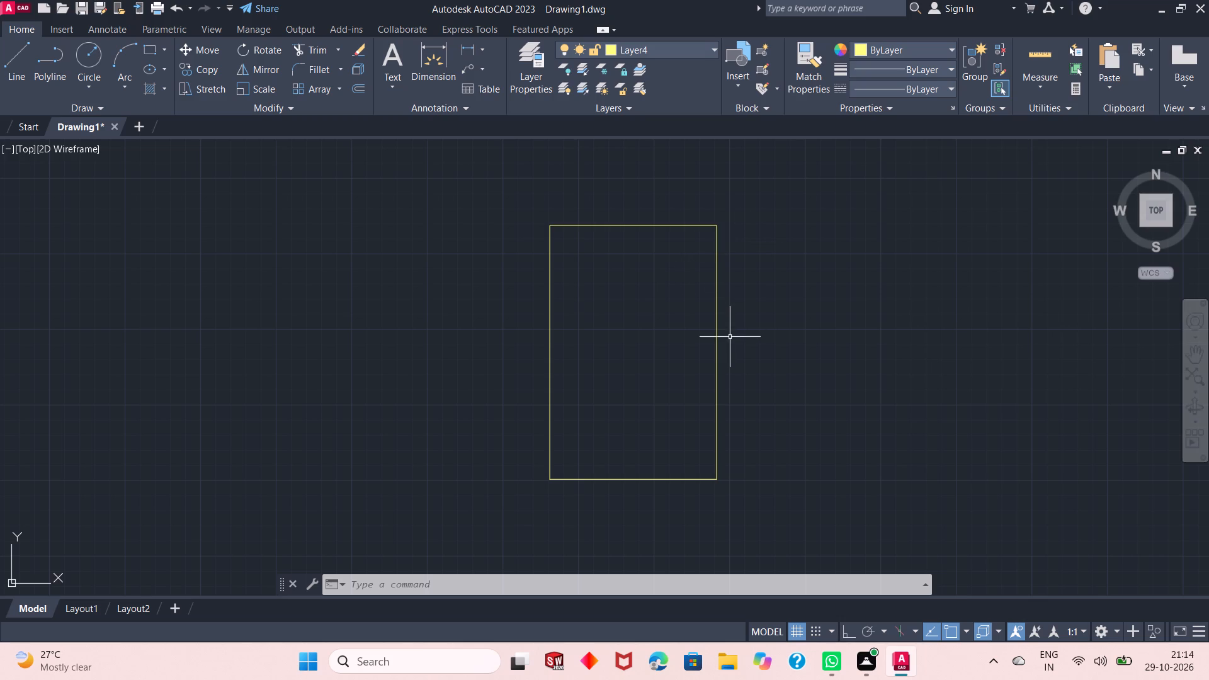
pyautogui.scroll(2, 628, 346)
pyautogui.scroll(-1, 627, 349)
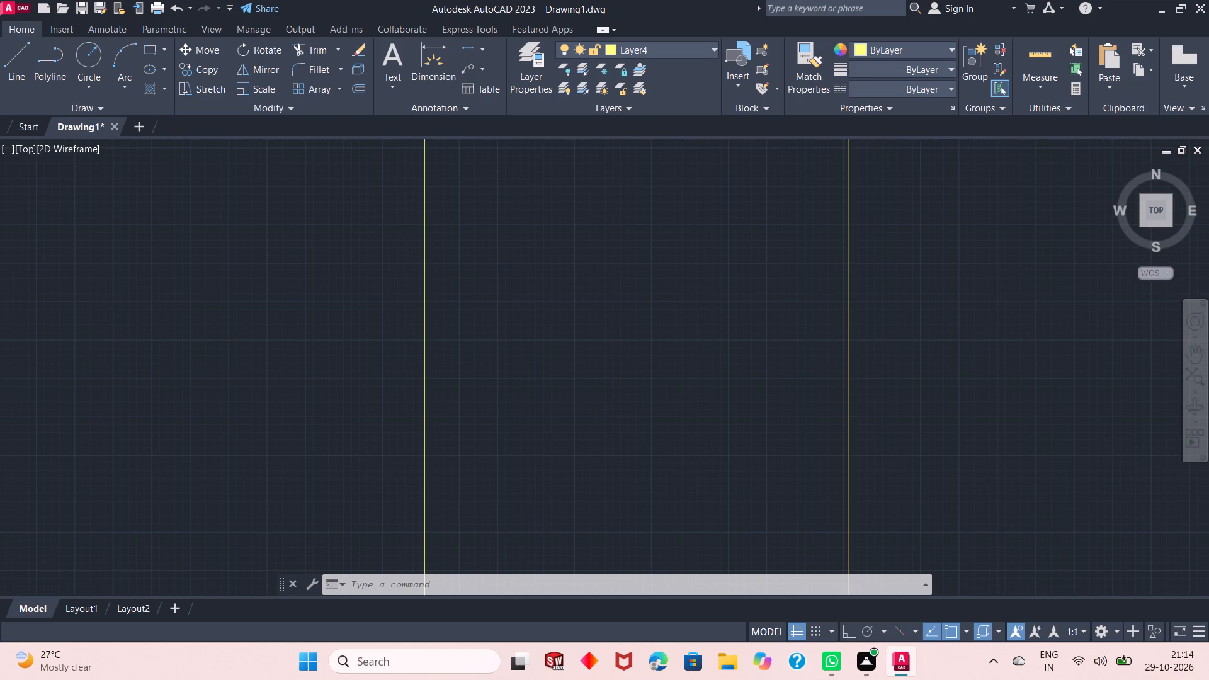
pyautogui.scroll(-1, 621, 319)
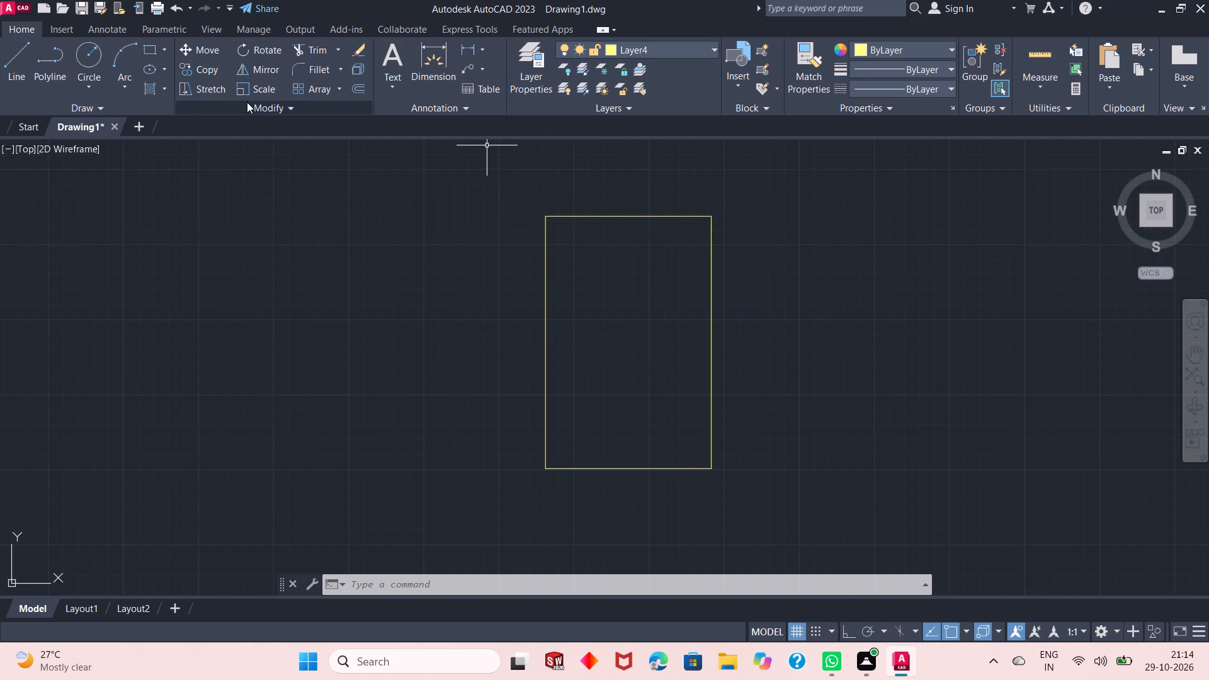
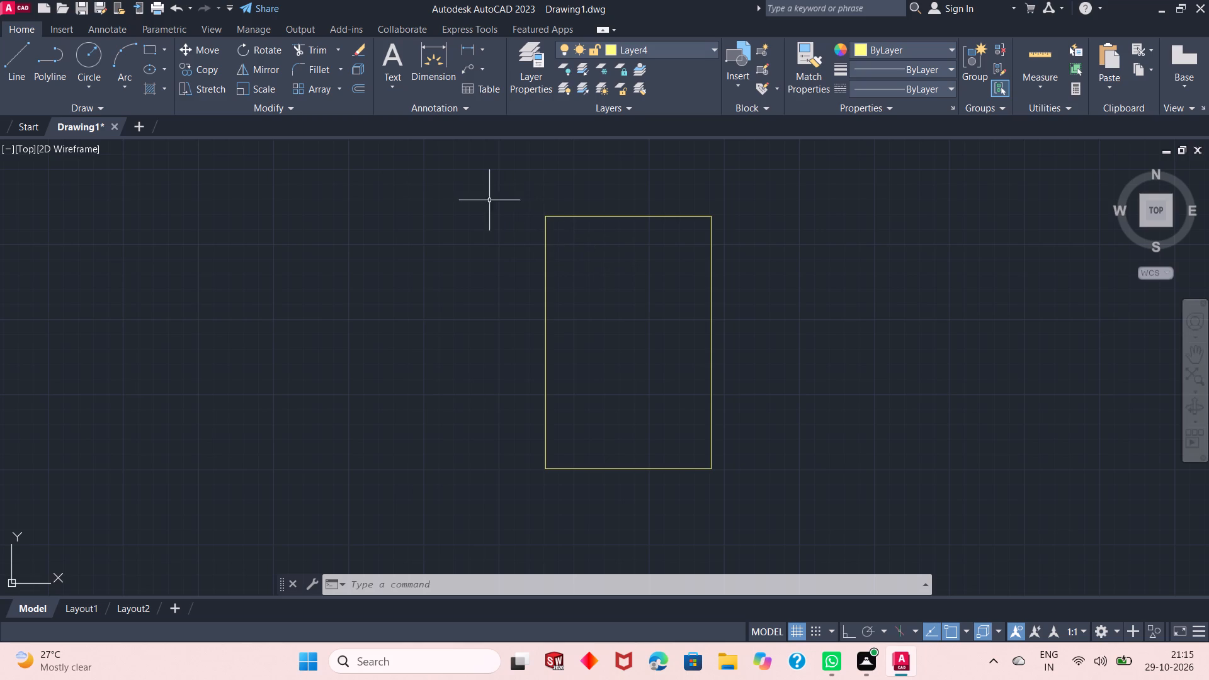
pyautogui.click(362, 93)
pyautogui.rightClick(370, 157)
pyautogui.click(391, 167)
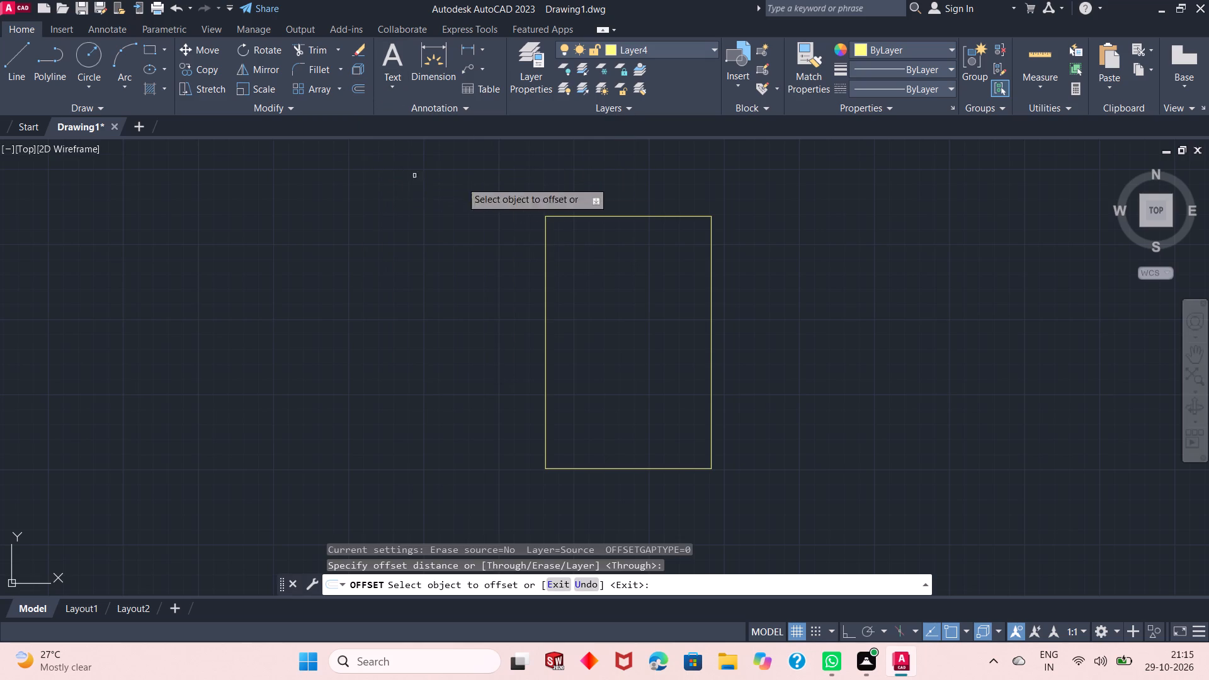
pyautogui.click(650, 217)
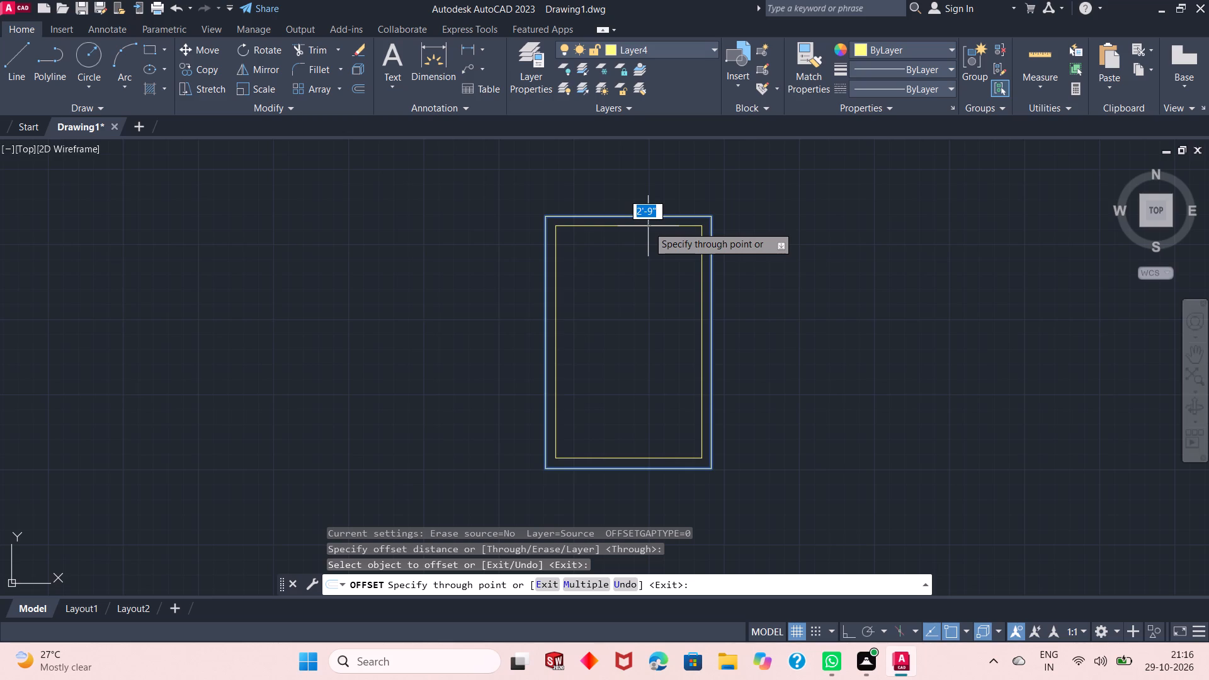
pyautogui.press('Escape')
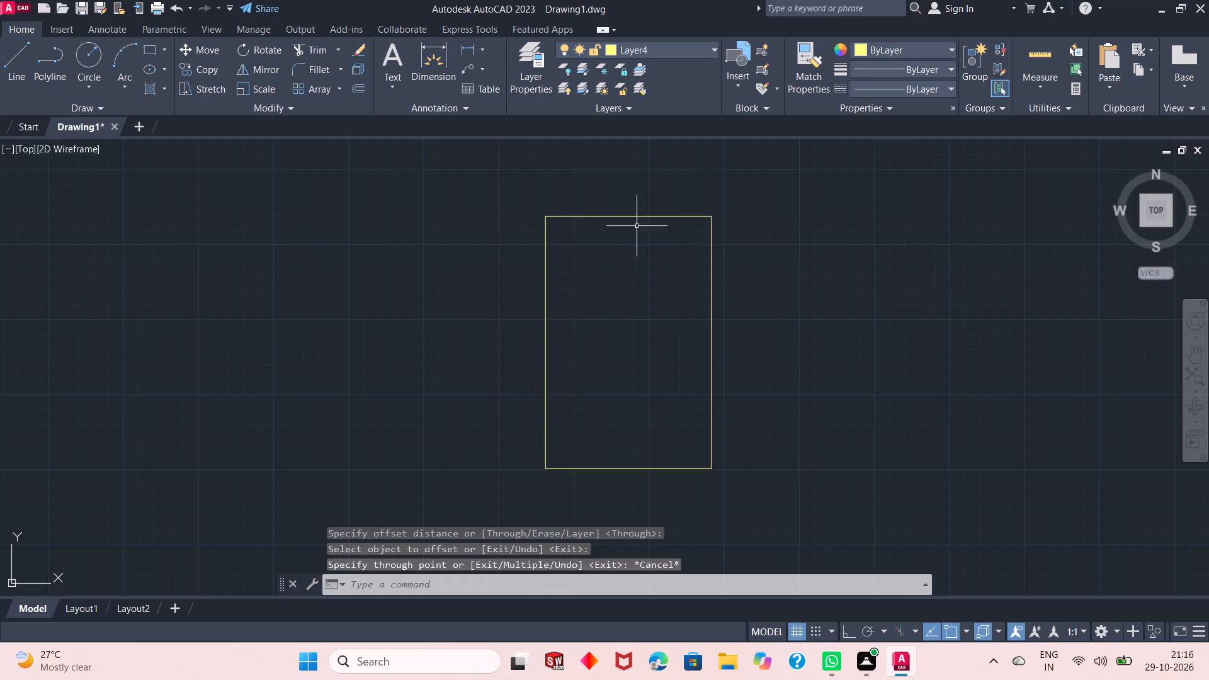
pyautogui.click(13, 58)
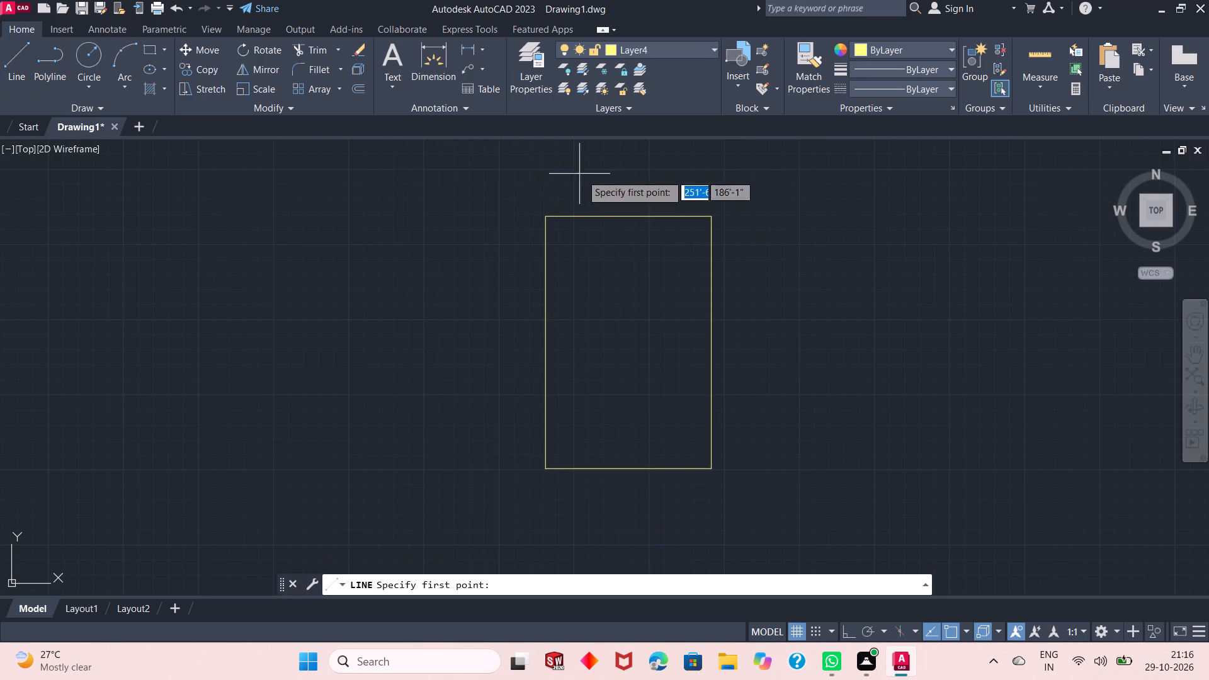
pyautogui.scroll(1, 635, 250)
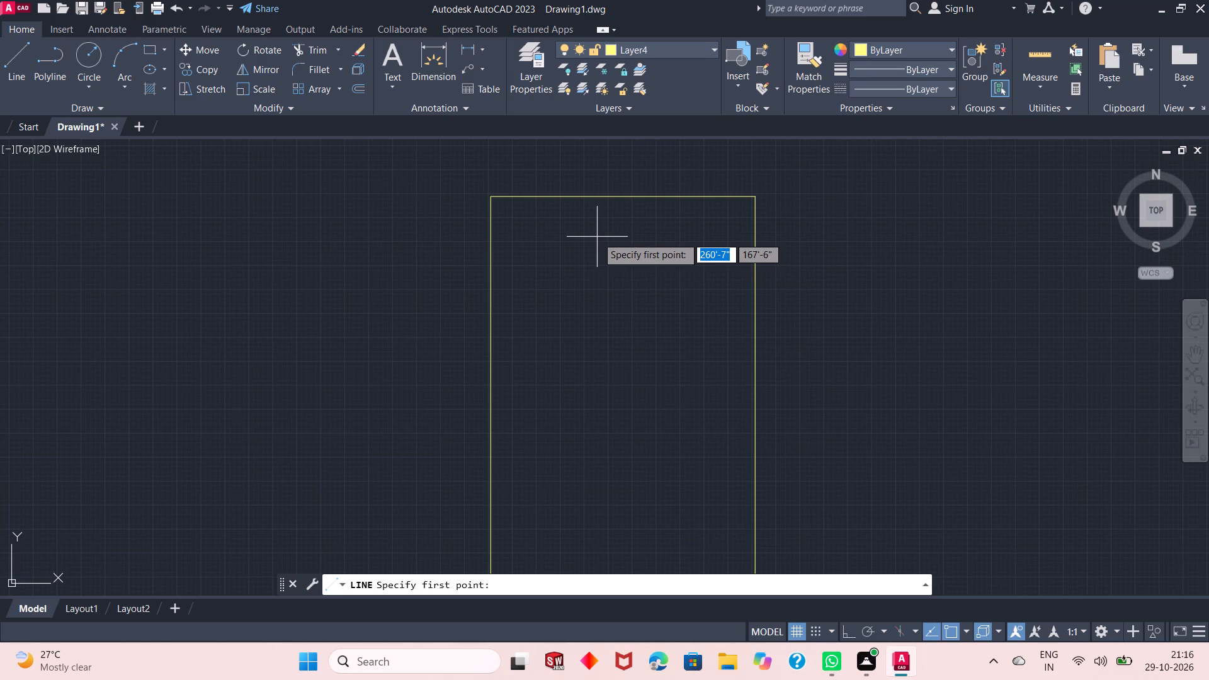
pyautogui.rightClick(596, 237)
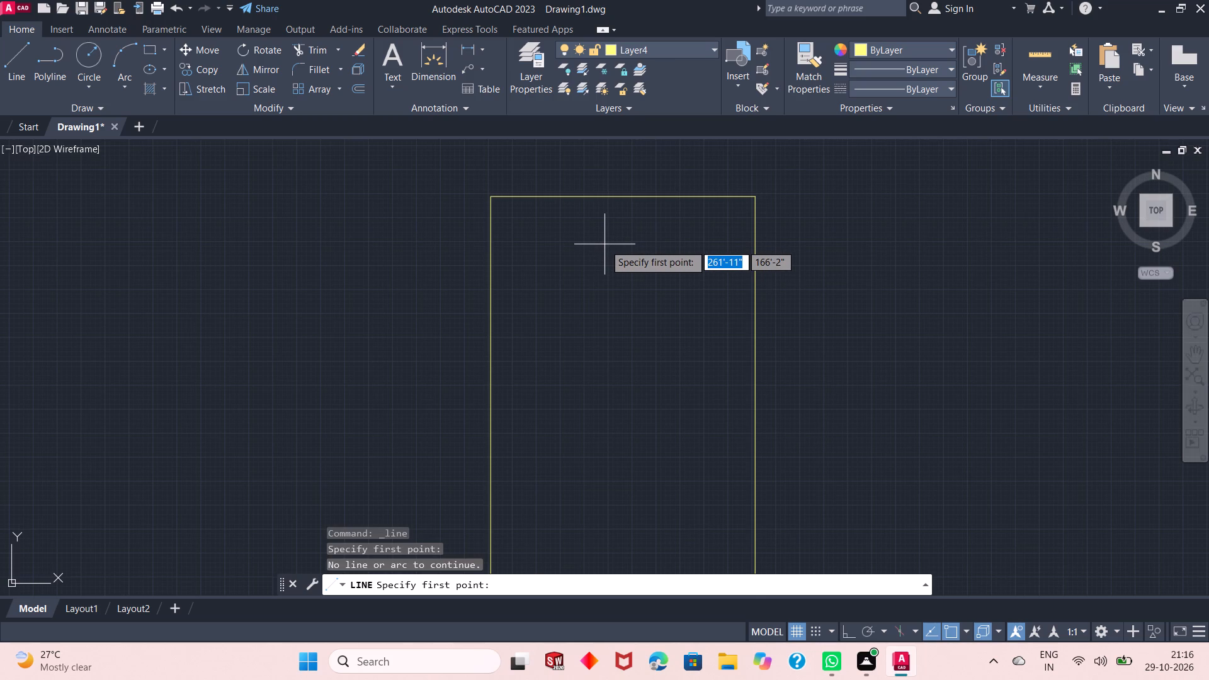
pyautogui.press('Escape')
# Explode the 46' by 70' rectangle into separate lines.
pyautogui.moveTo(734, 161); pyautogui.dragTo(729, 163)
pyautogui.click(665, 205)
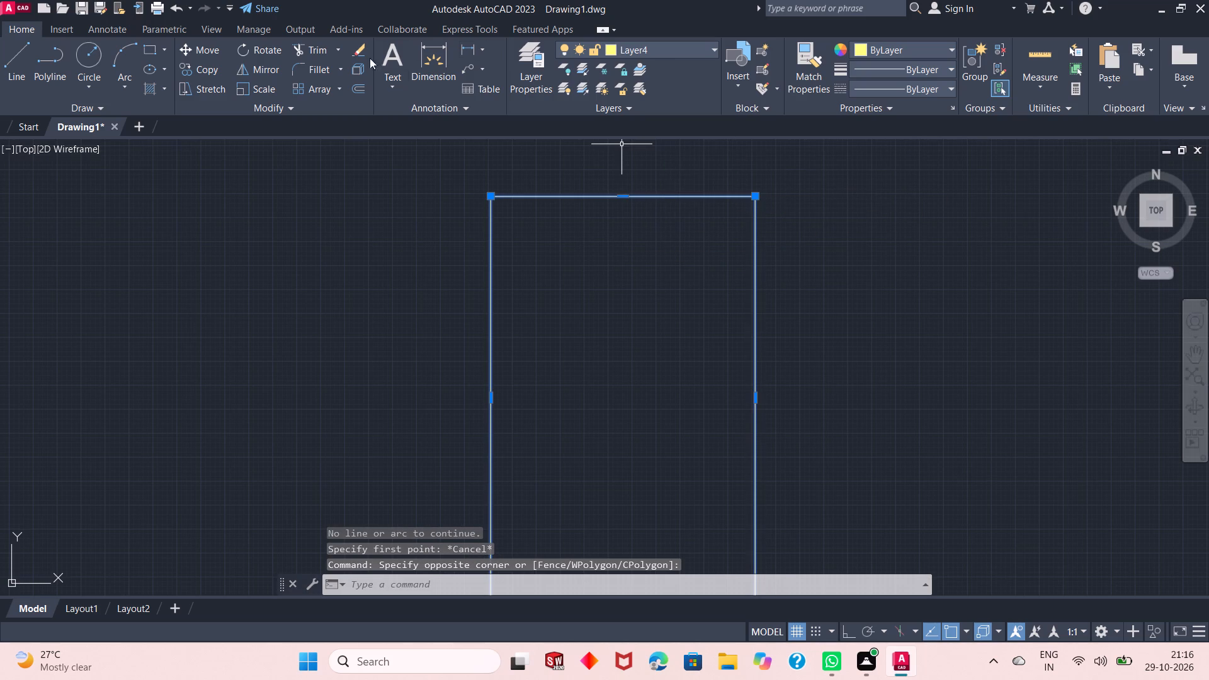
pyautogui.click(354, 74)
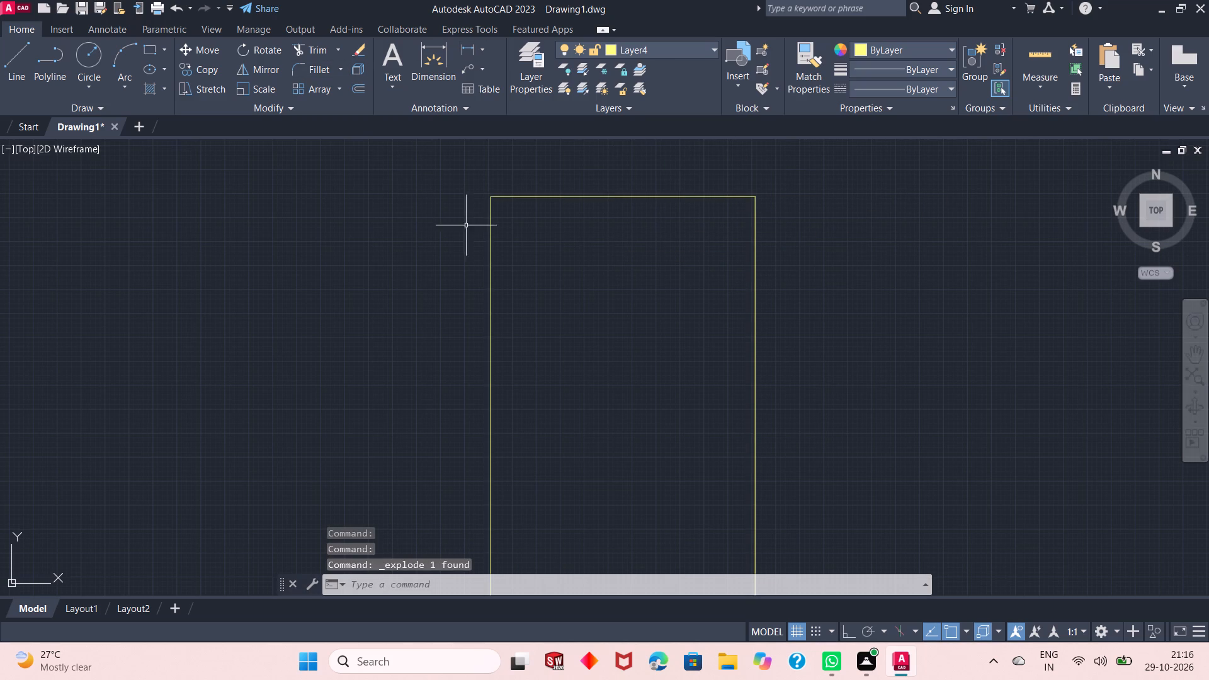
# With Ortho on, draw a 3' line along the outline's top edge, starting from its top-left corner.
pyautogui.click(16, 55)
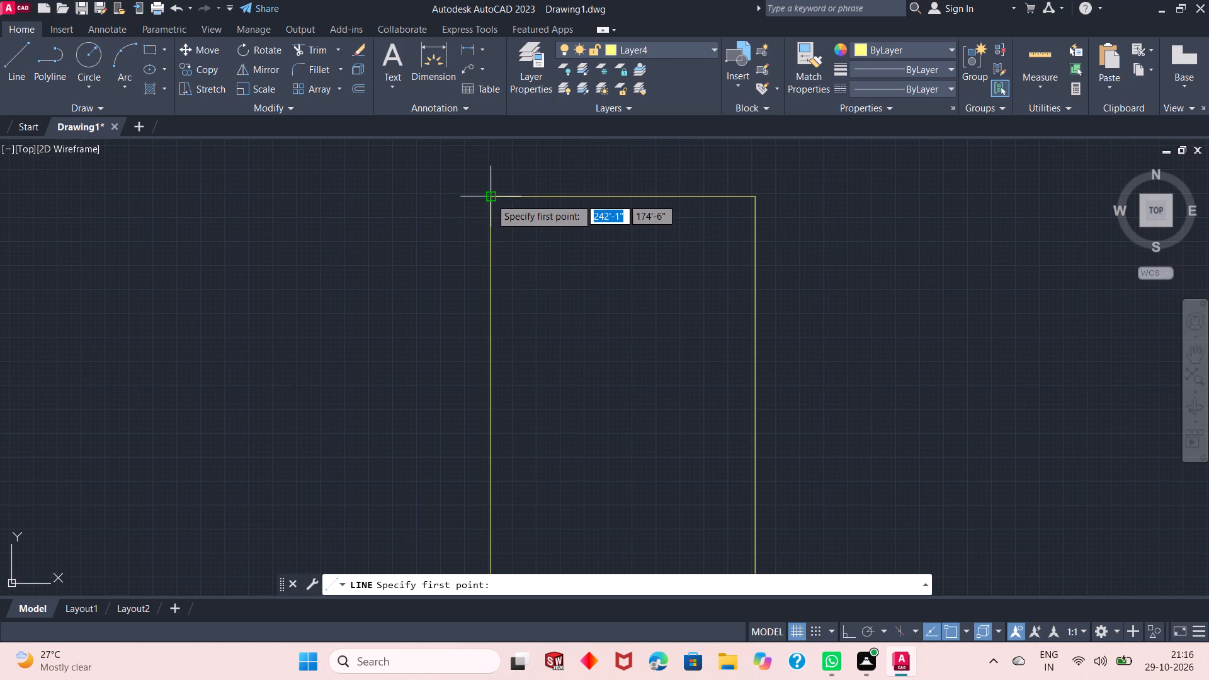
pyautogui.click(491, 198)
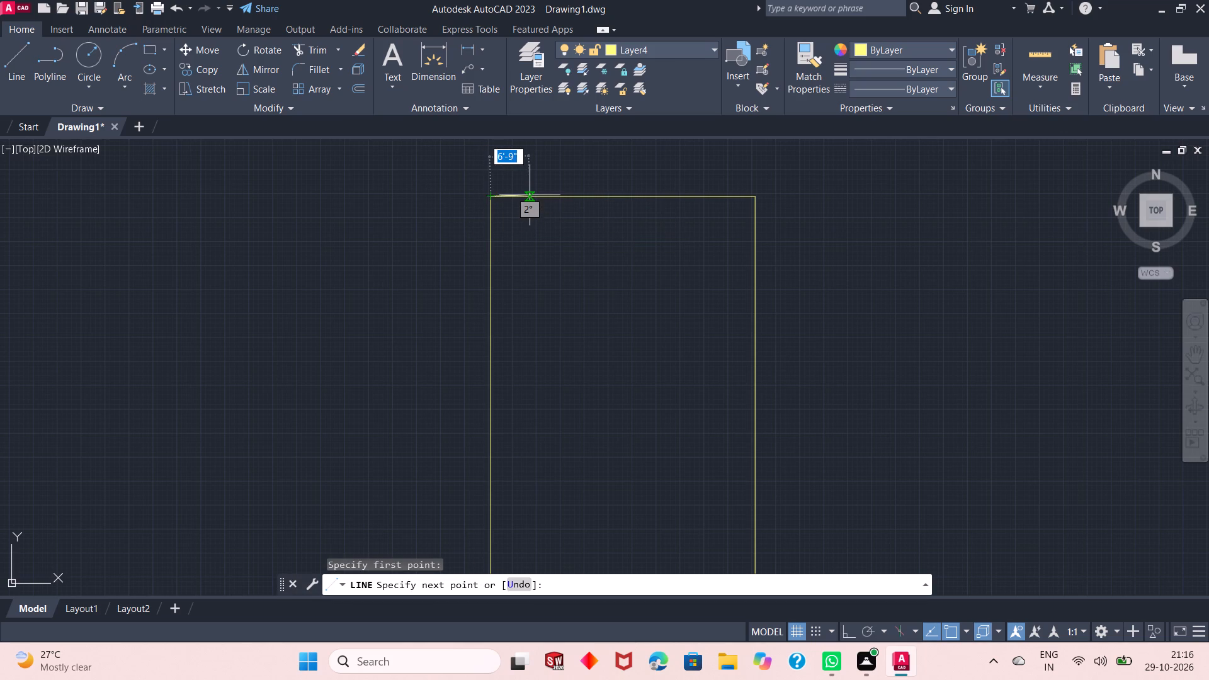
pyautogui.click(852, 630)
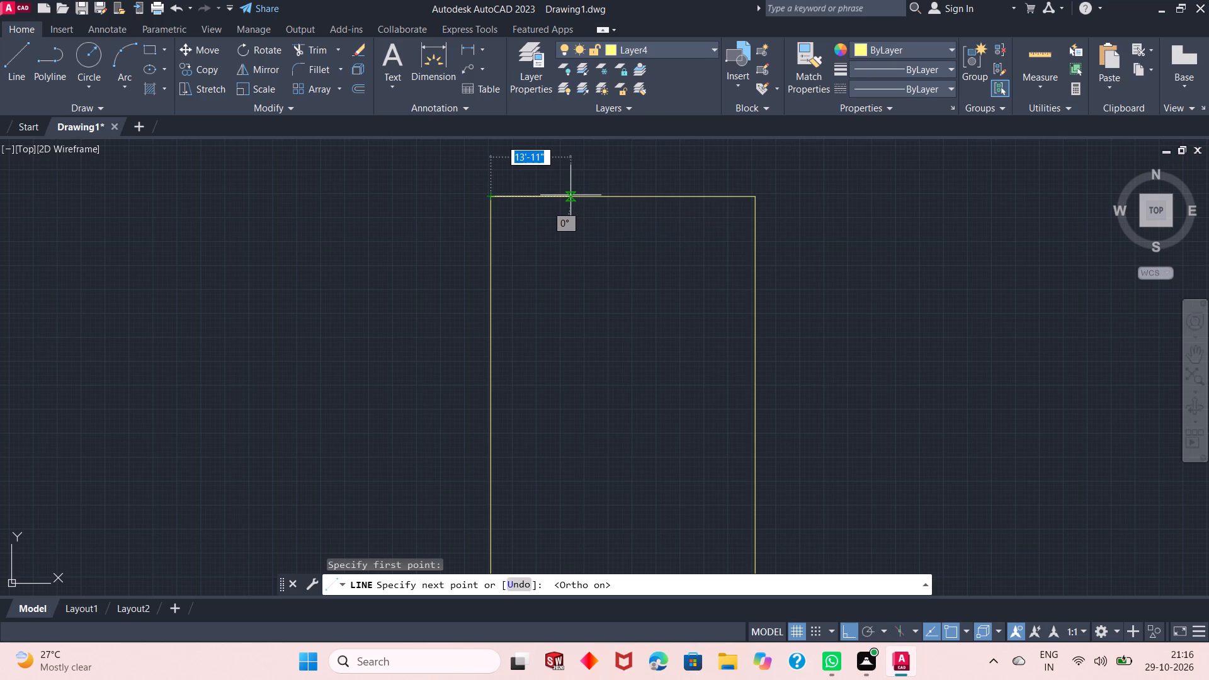
pyautogui.press('3')
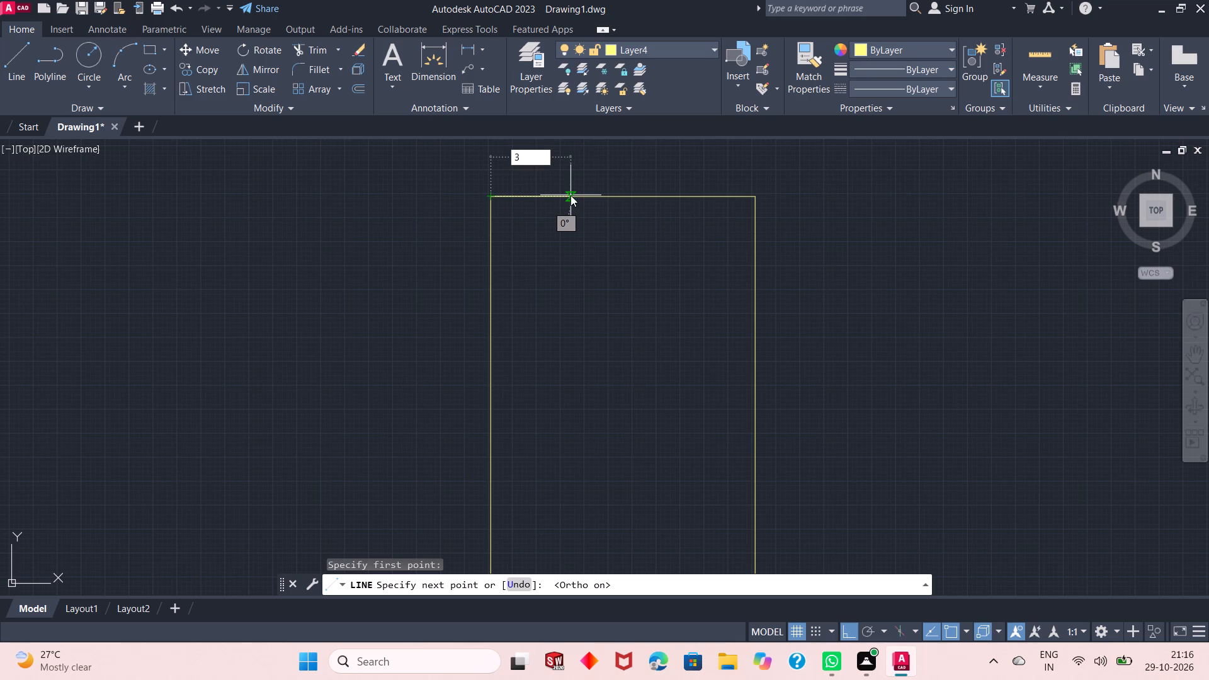
pyautogui.press("'")
pyautogui.press('Return')
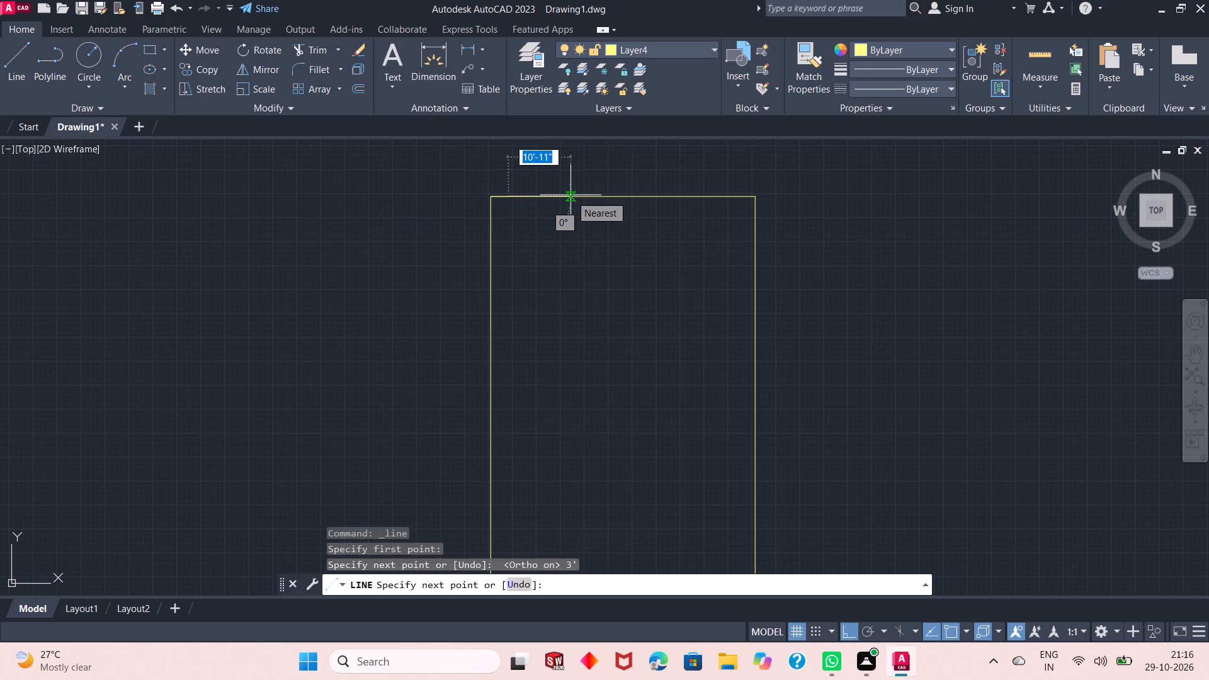
pyautogui.rightClick(538, 271)
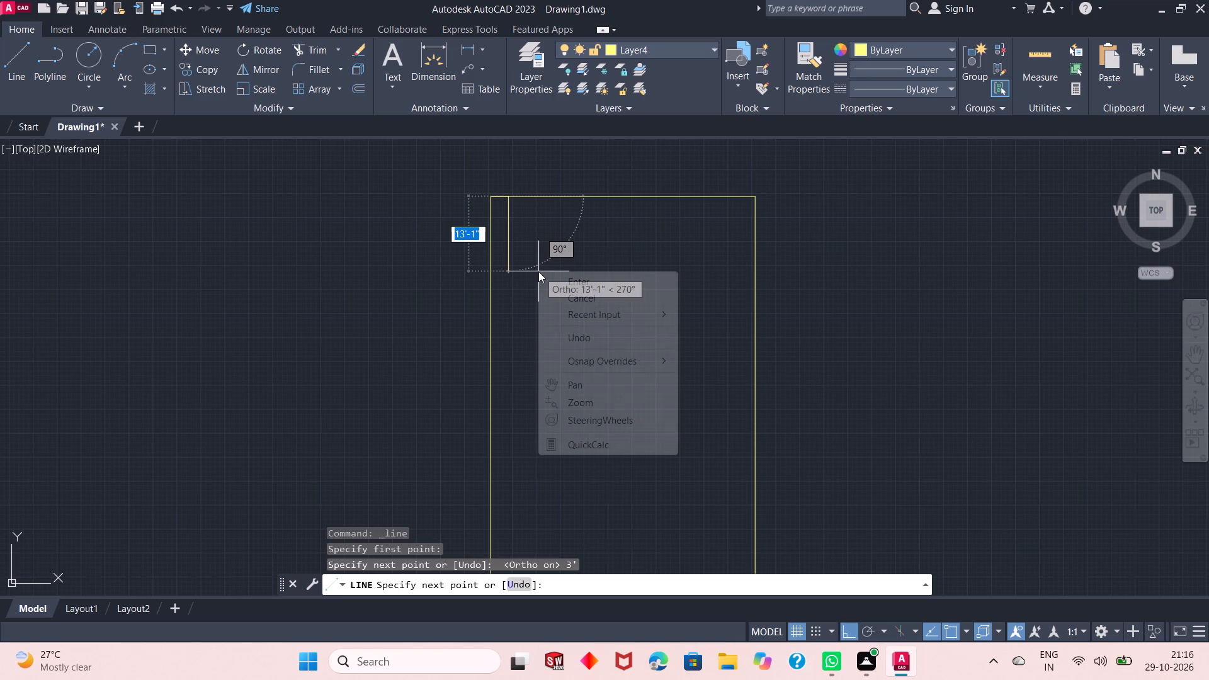
pyautogui.click(552, 280)
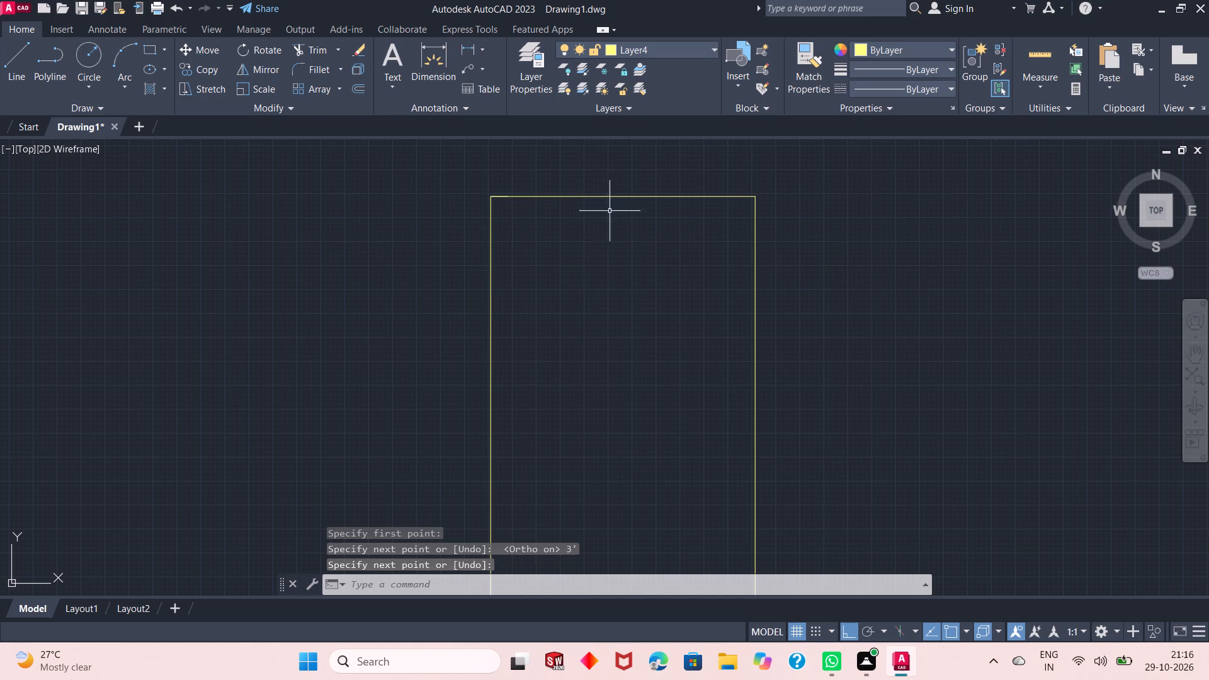
# Draw a 3' line along the outline's top edge, going inward from its top-right corner.
pyautogui.click(14, 67)
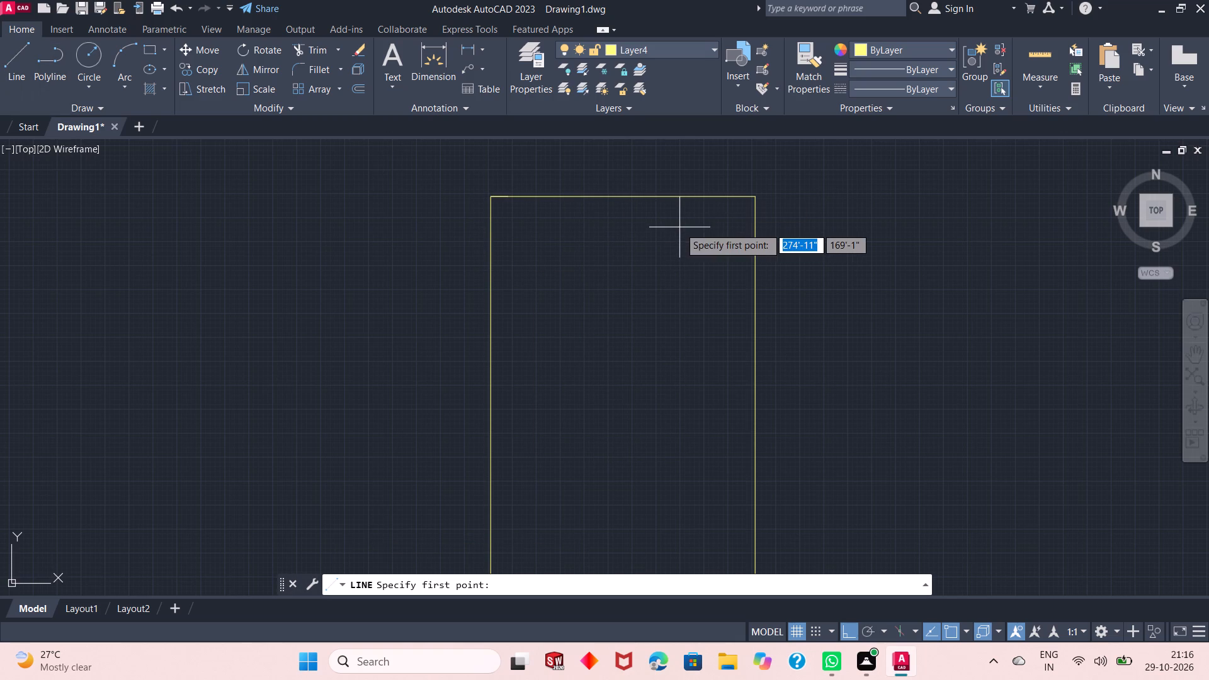
pyautogui.click(753, 199)
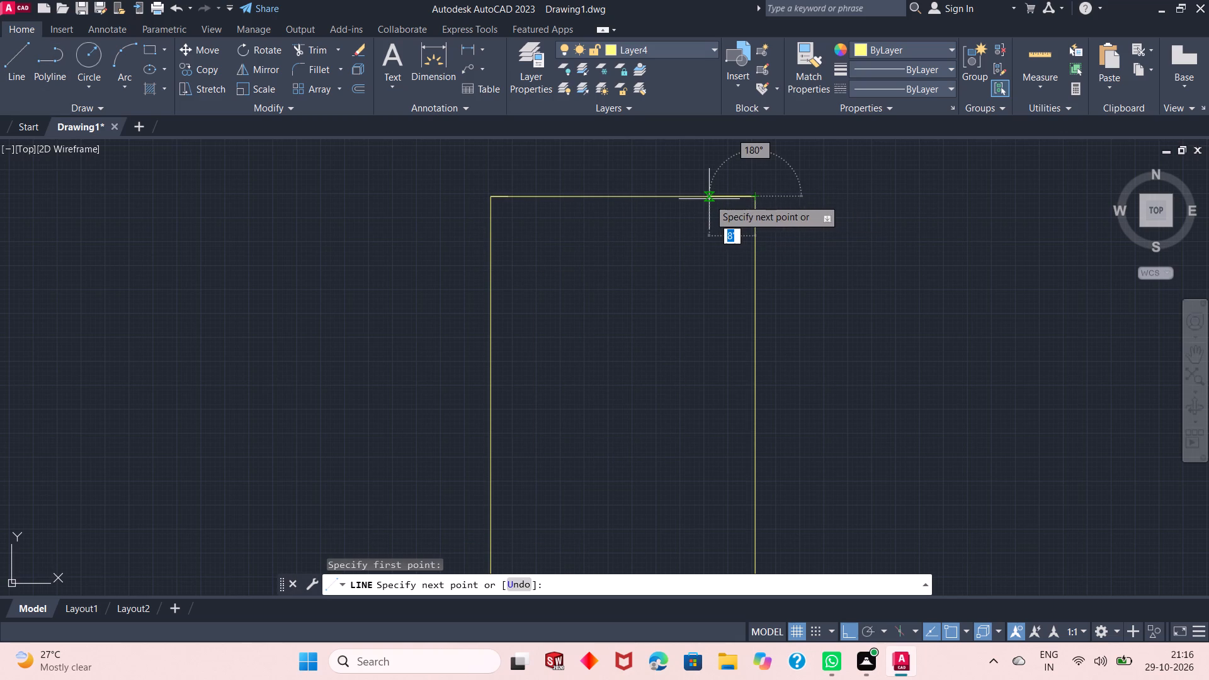
pyautogui.write("3'")
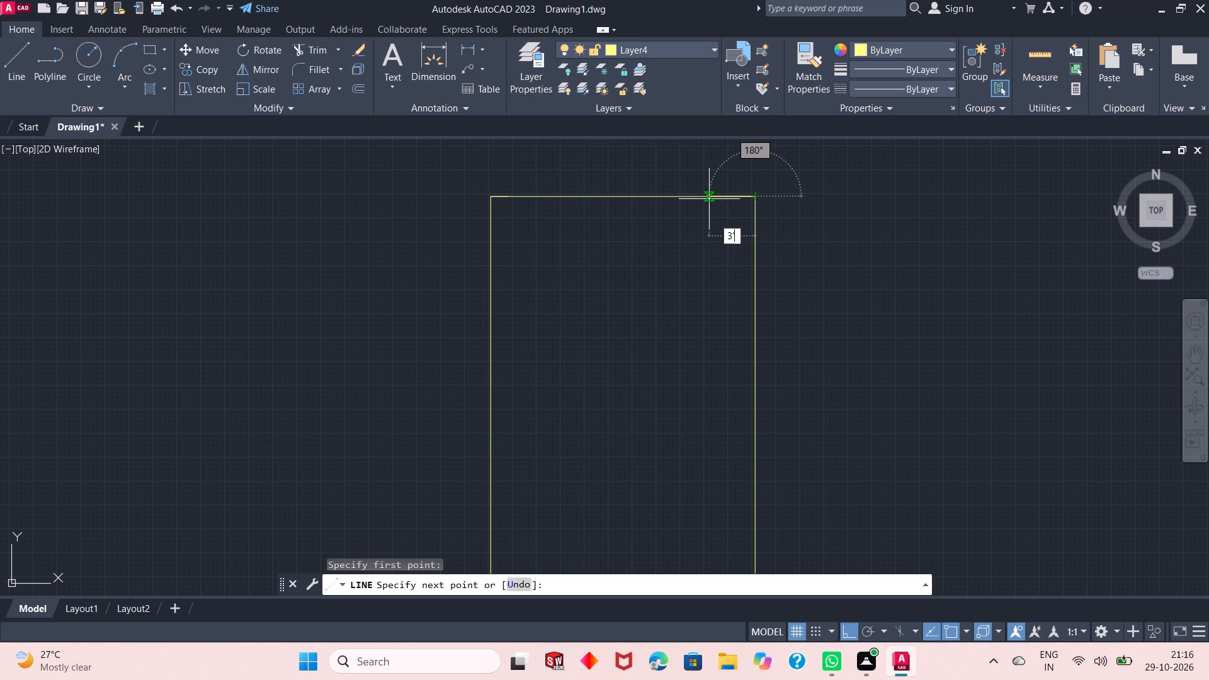
pyautogui.press('Return')
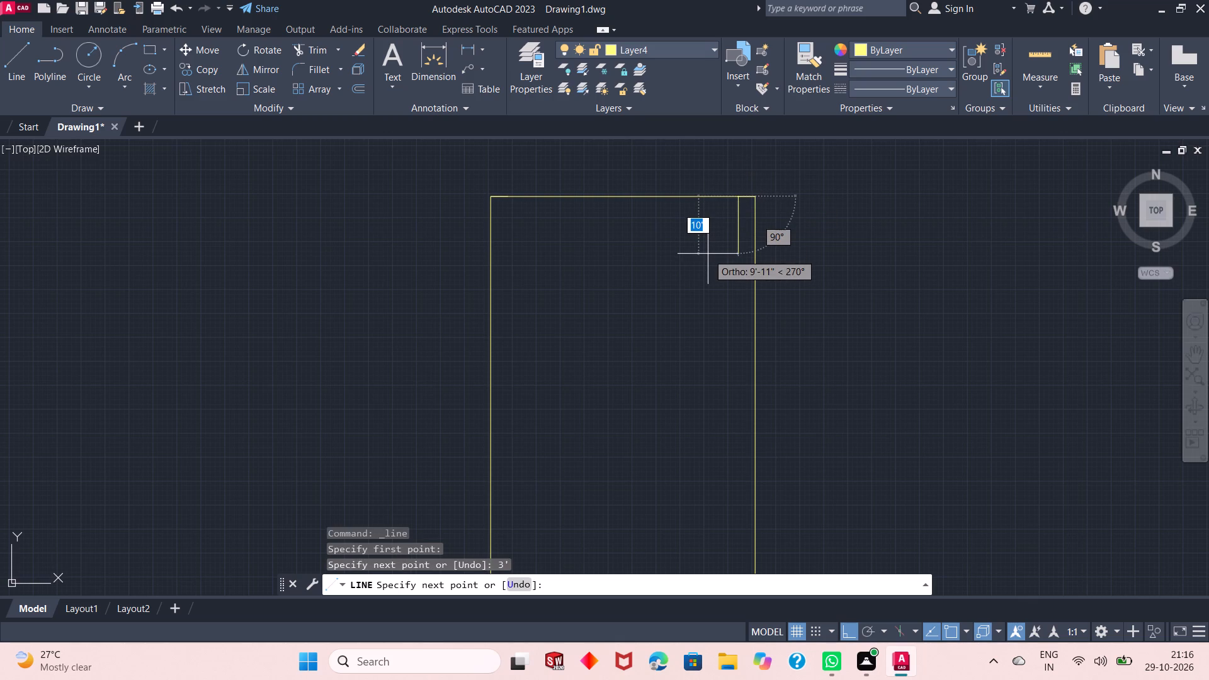
pyautogui.rightClick(708, 254)
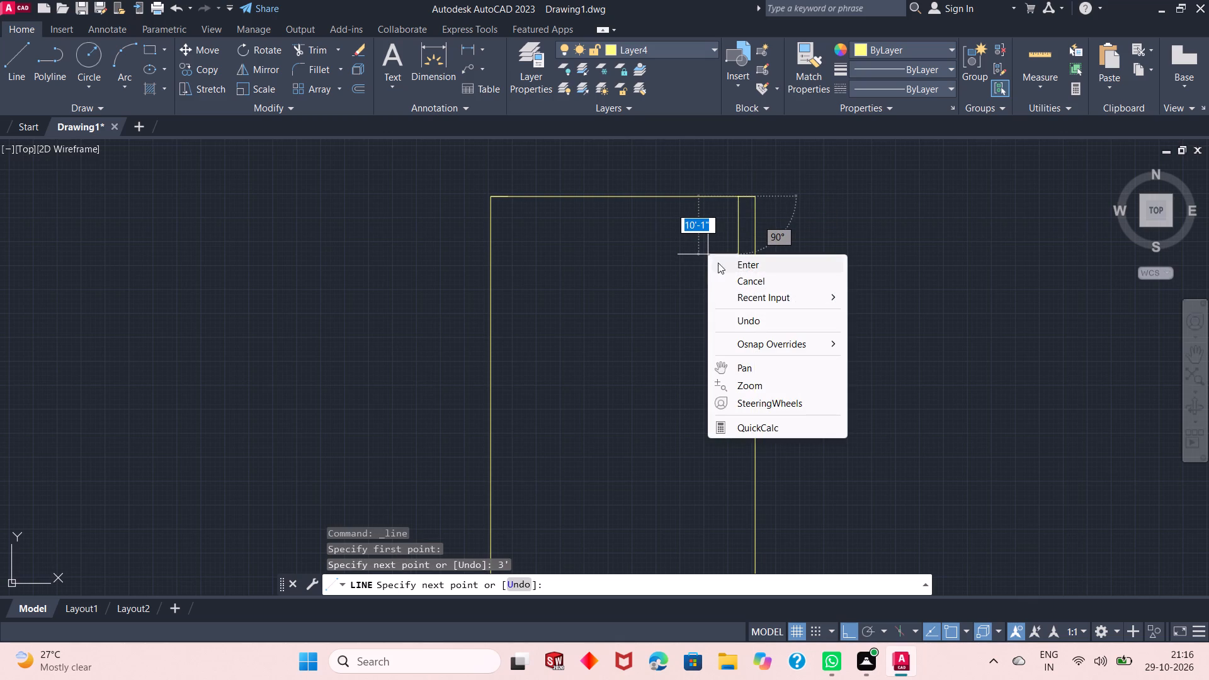
pyautogui.click(736, 266)
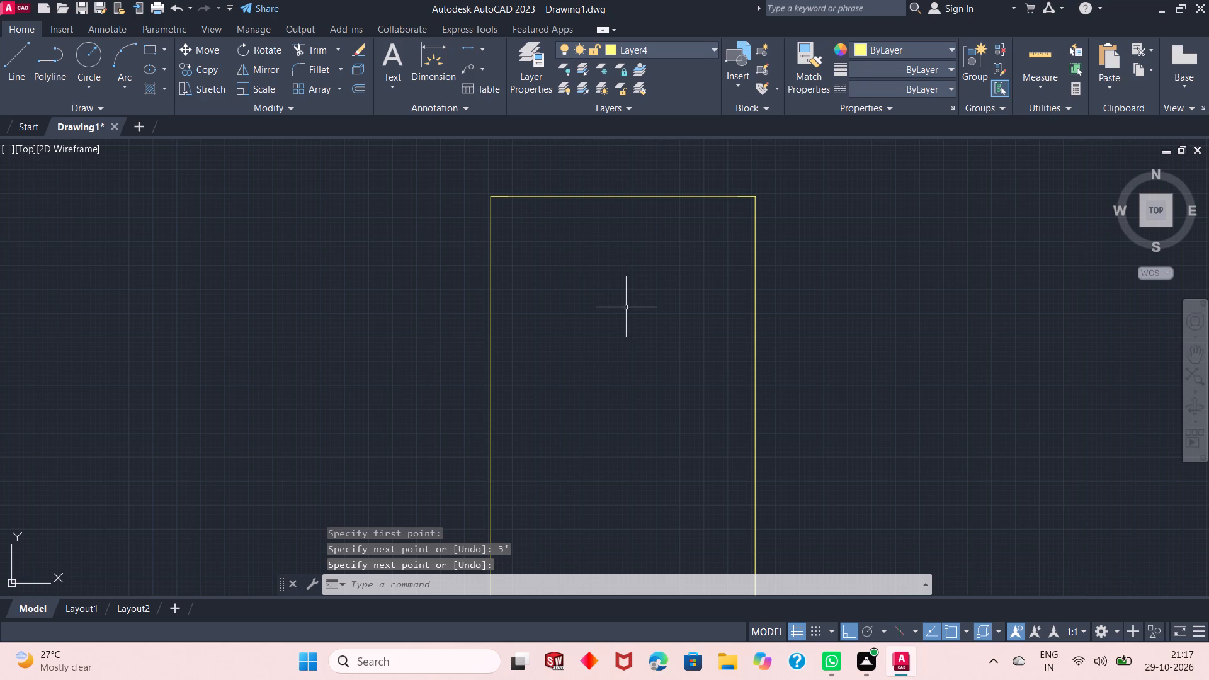
# Draw a 40' by 60' rectangle inside the outline, starting from the inner end of the top-left 3' line.
pyautogui.scroll(2, 617, 299)
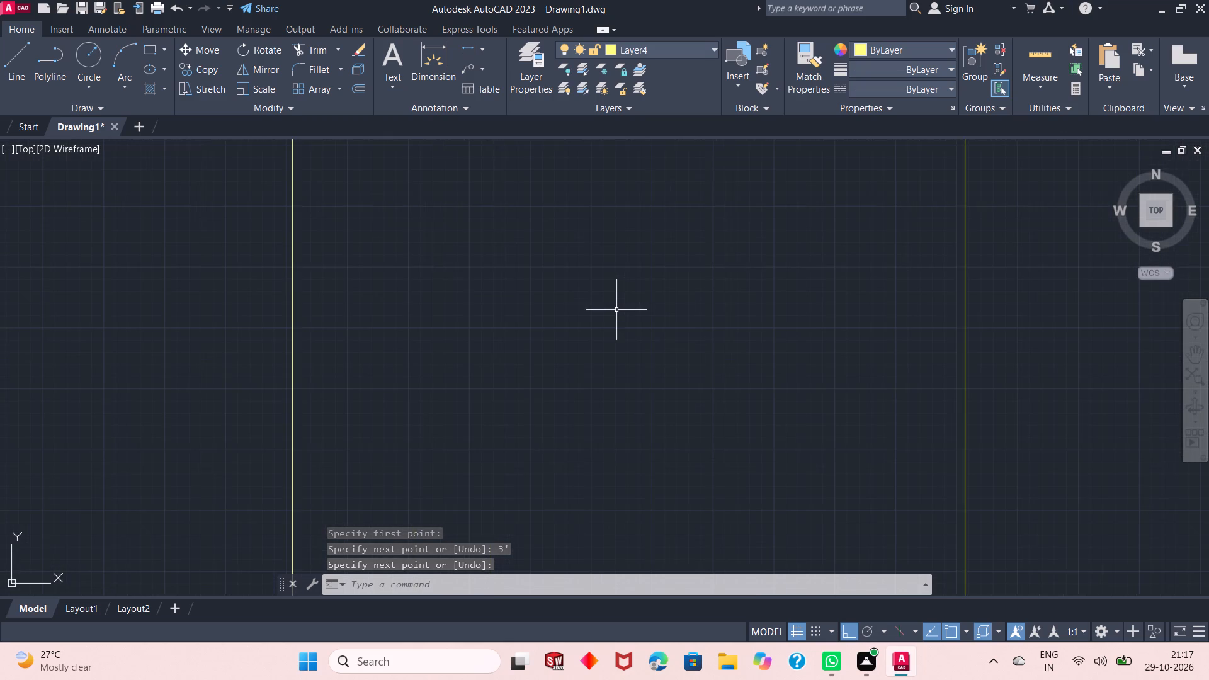
pyautogui.scroll(-1, 616, 310)
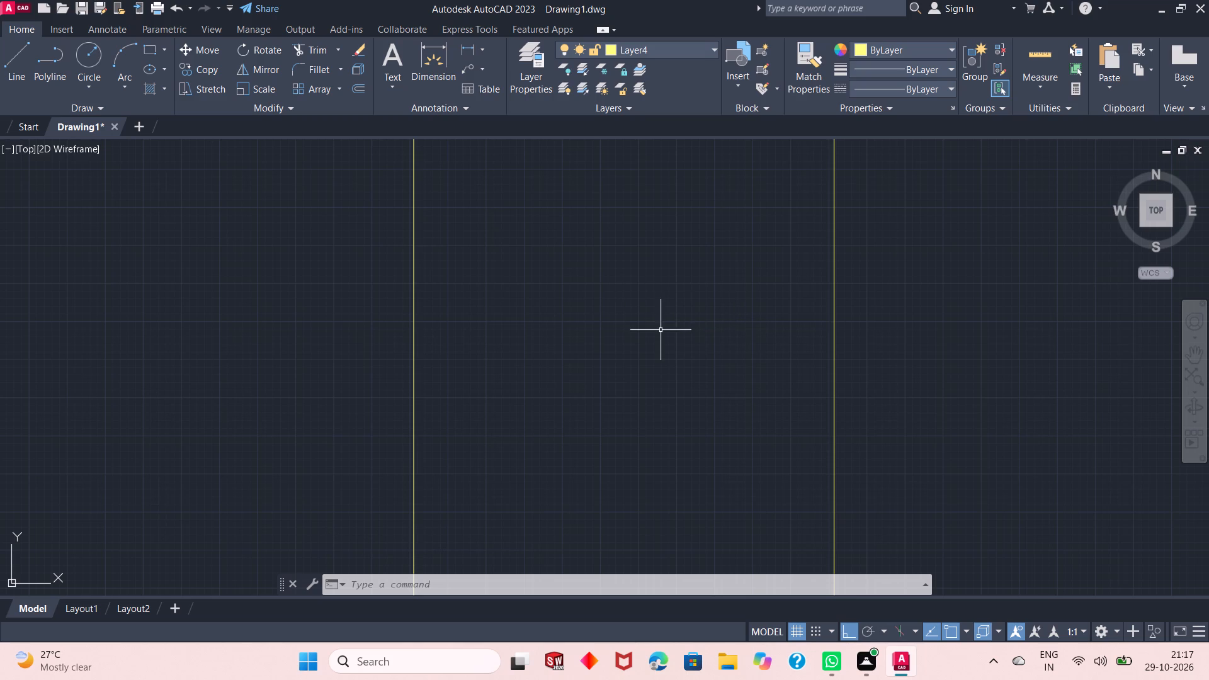
pyautogui.scroll(-1, 647, 373)
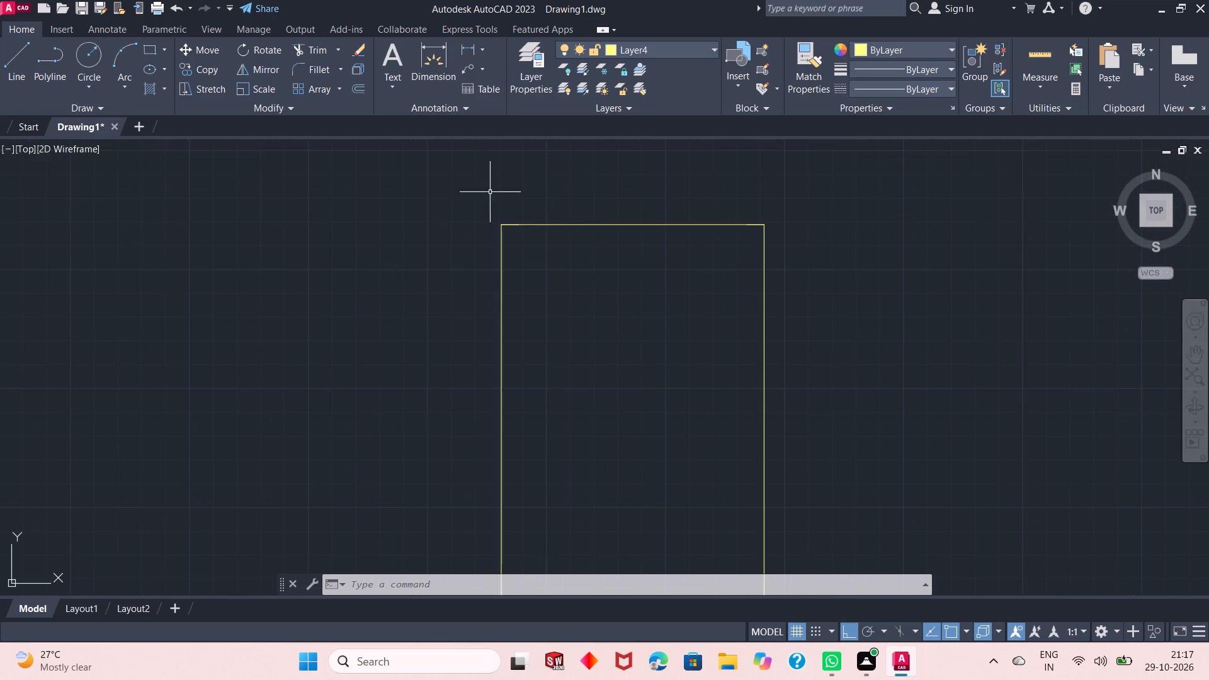
pyautogui.click(150, 53)
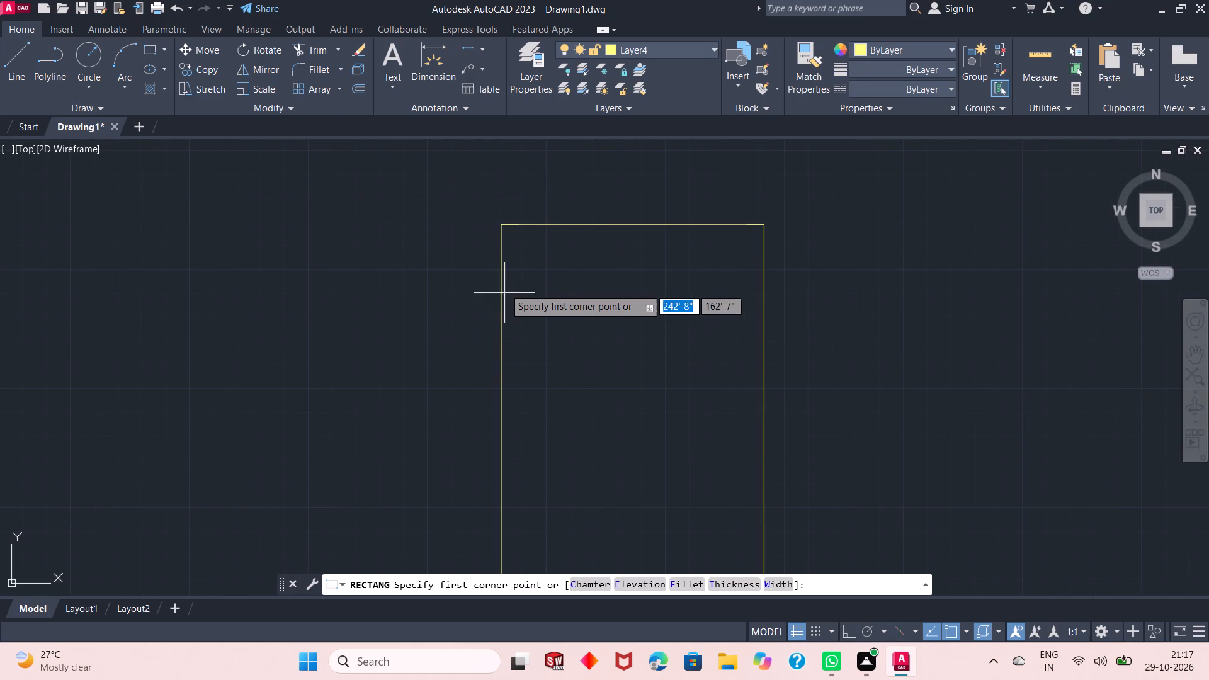
pyautogui.click(519, 229)
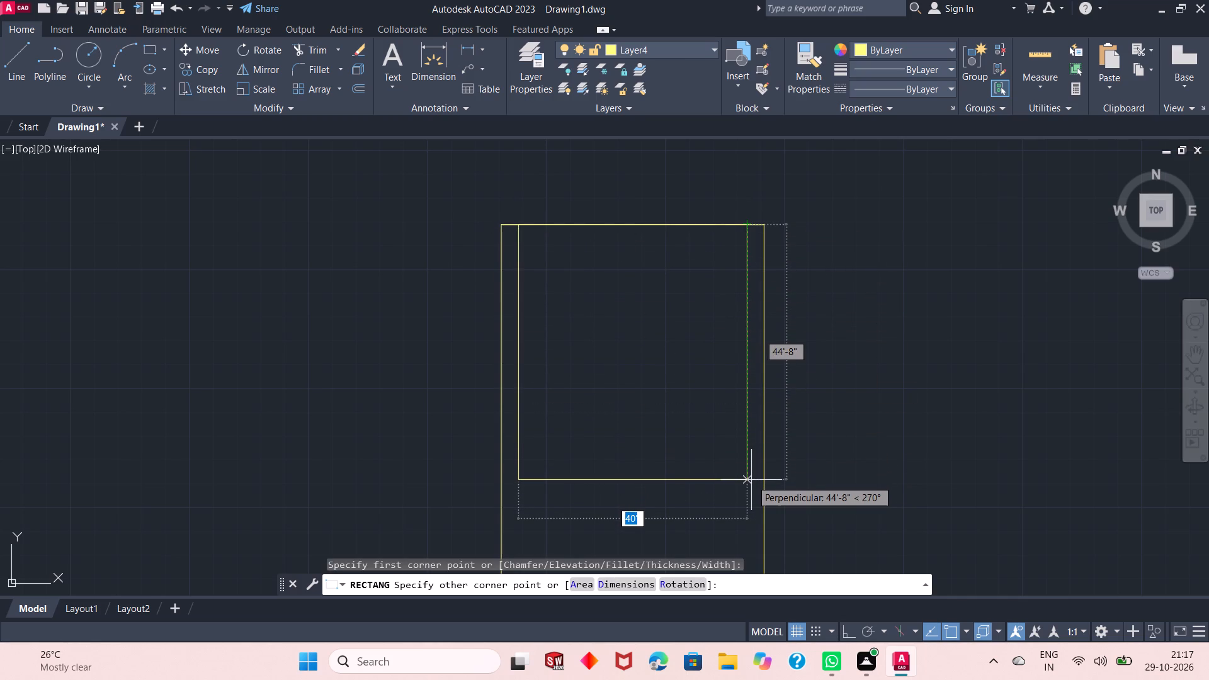
pyautogui.write('40')
pyautogui.press("'")
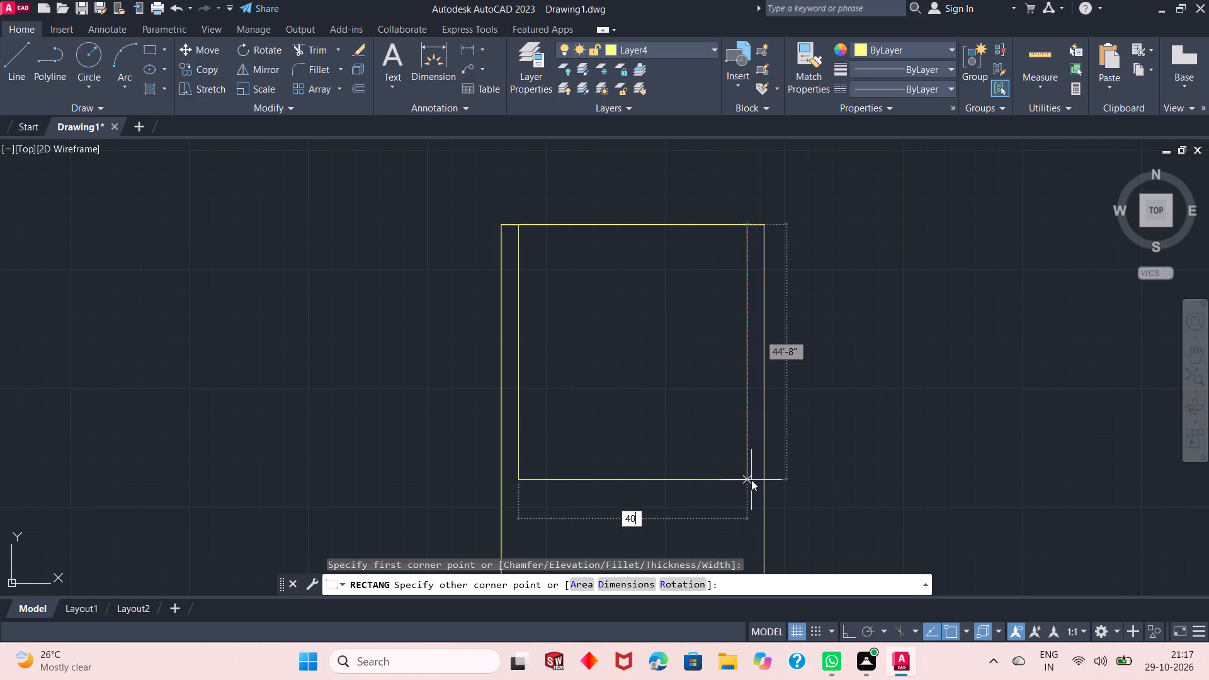
pyautogui.press('Tab')
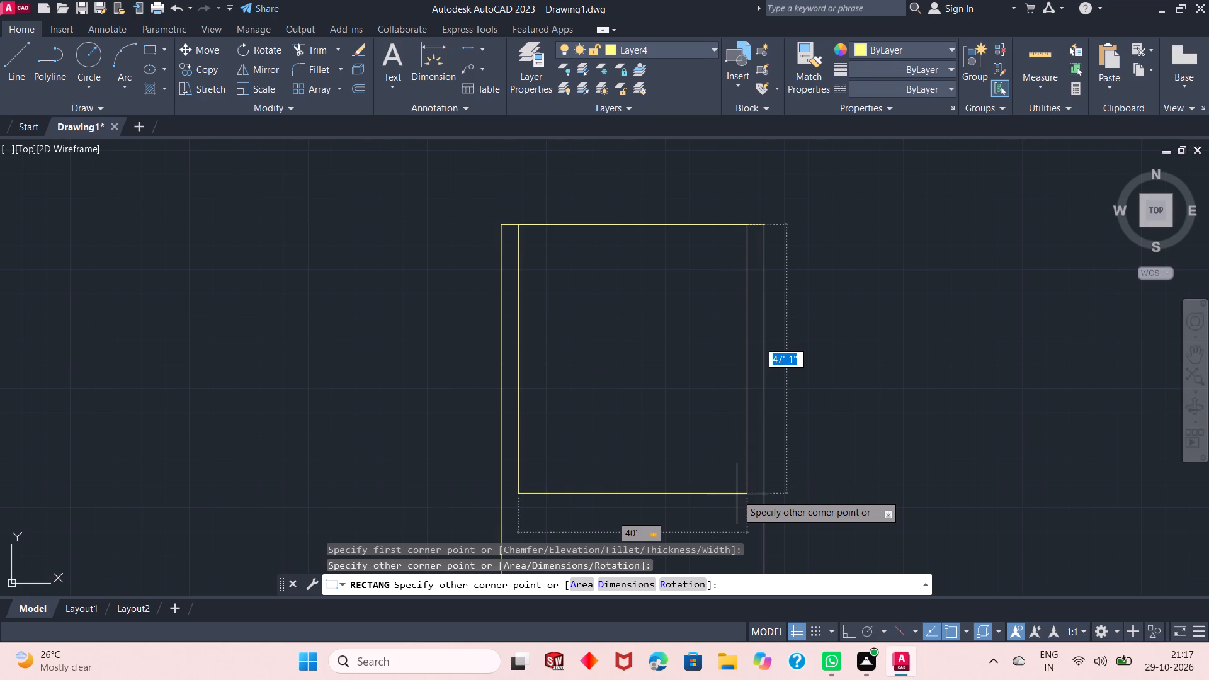
pyautogui.press('4')
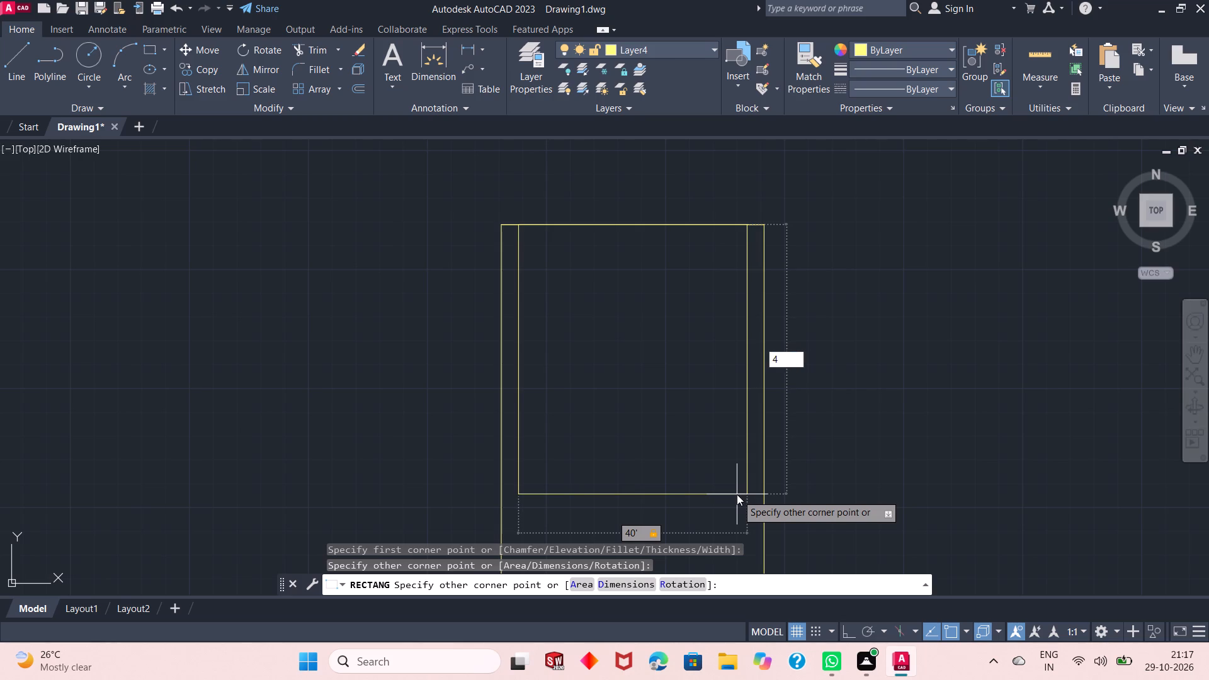
pyautogui.press('BackSpace')
pyautogui.press('2')
pyautogui.press('6')
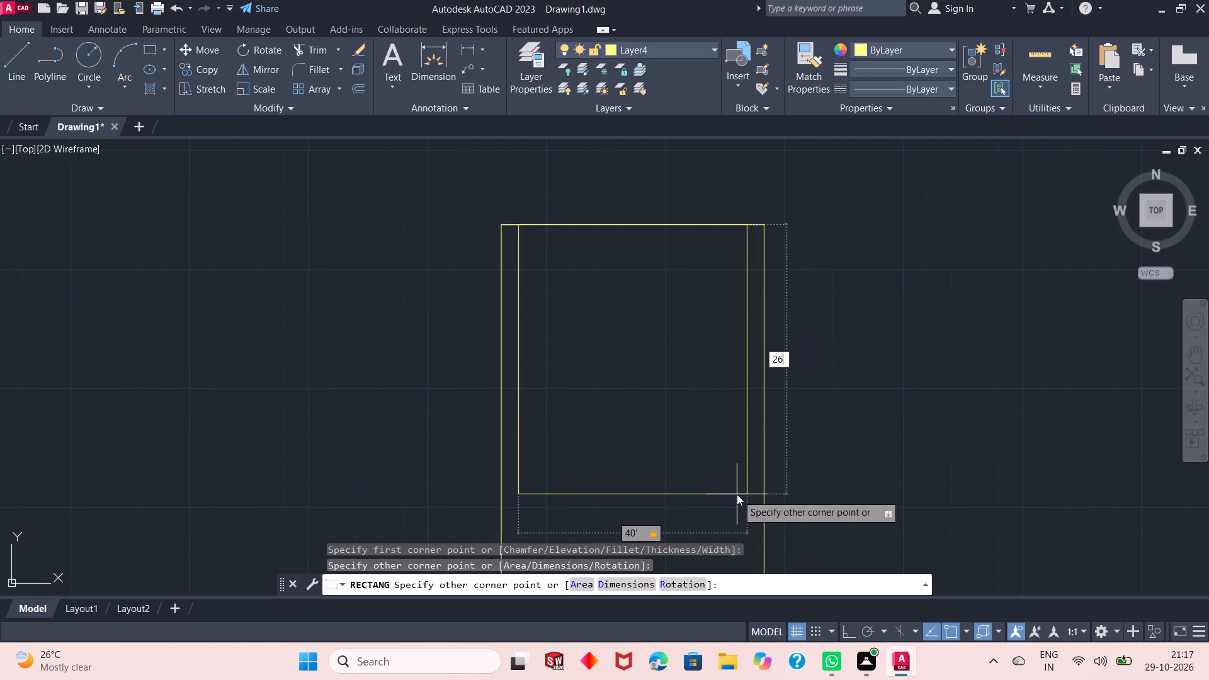
pyautogui.press('BackSpace')
pyautogui.press('BackSpace')
pyautogui.press('5')
pyautogui.press('BackSpace')
pyautogui.press('BackSpace')
pyautogui.press('BackSpace')
pyautogui.write('57')
pyautogui.press('+')
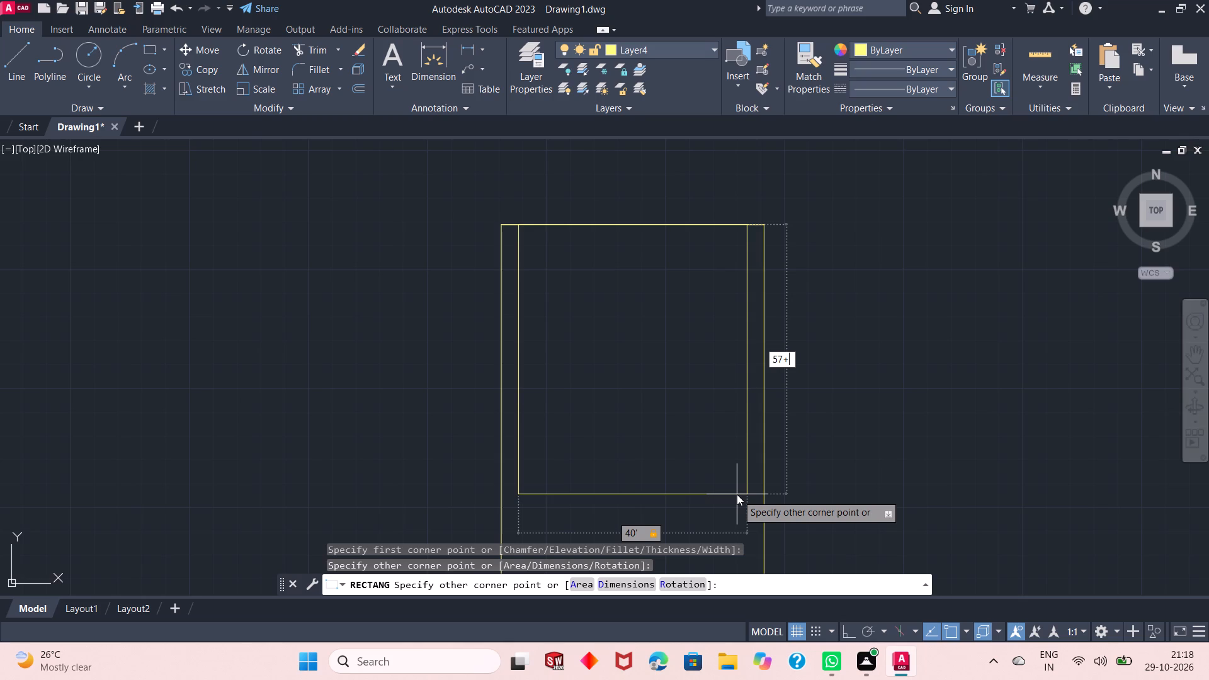
pyautogui.press('2')
pyautogui.write('+1')
pyautogui.press('BackSpace')
pyautogui.press('BackSpace')
pyautogui.press('BackSpace')
pyautogui.press('BackSpace')
pyautogui.press('BackSpace')
pyautogui.press('BackSpace')
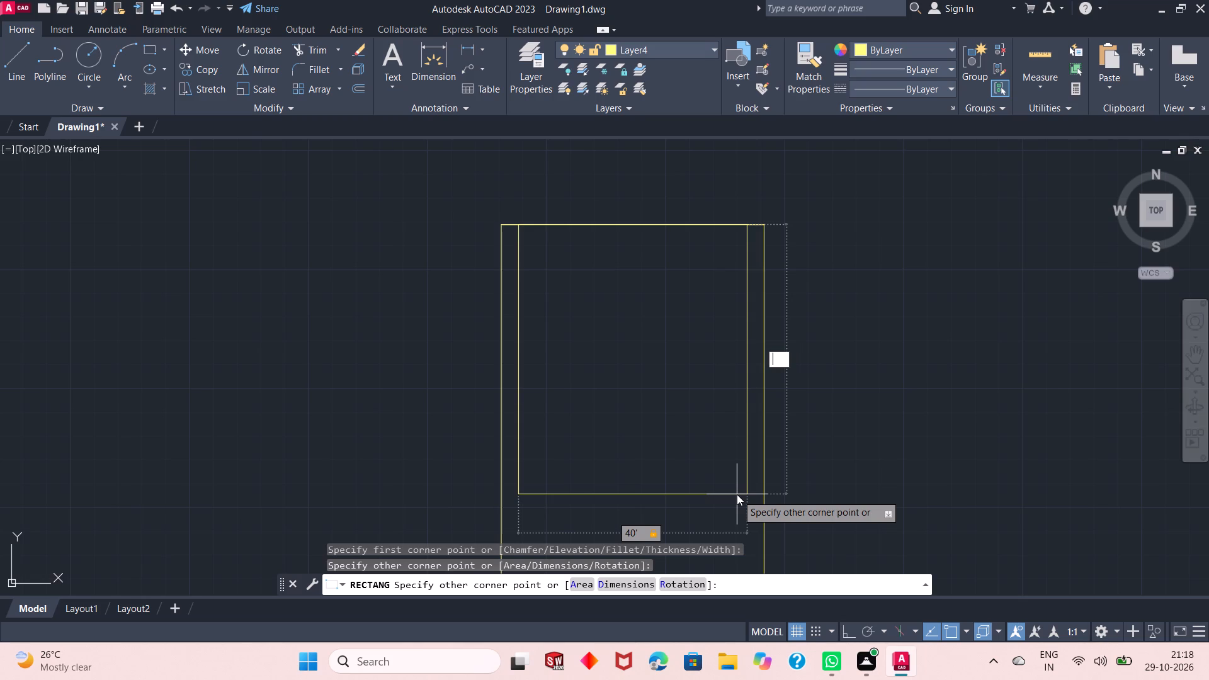
pyautogui.write("60'")
pyautogui.press('Return')
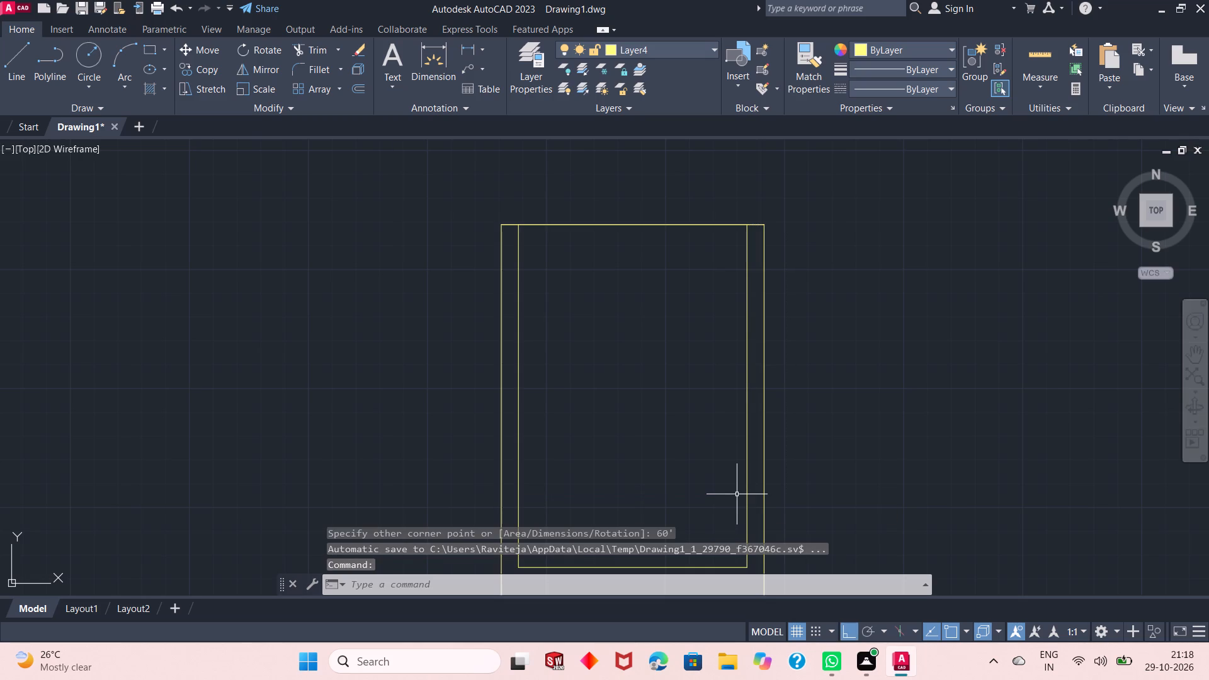
# Offset the 40' by 60' rectangle inward by 1'.
pyautogui.scroll(-1, 656, 337)
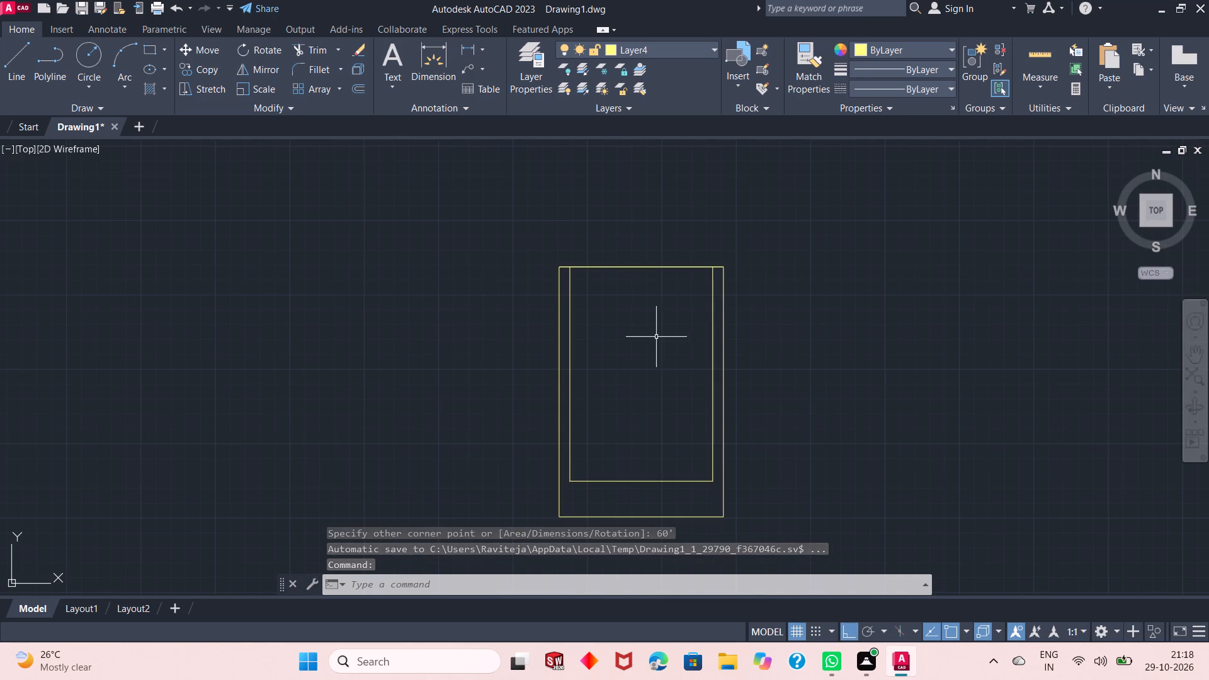
pyautogui.scroll(-2, 667, 310)
pyautogui.scroll(3, 662, 314)
pyautogui.scroll(-1, 661, 314)
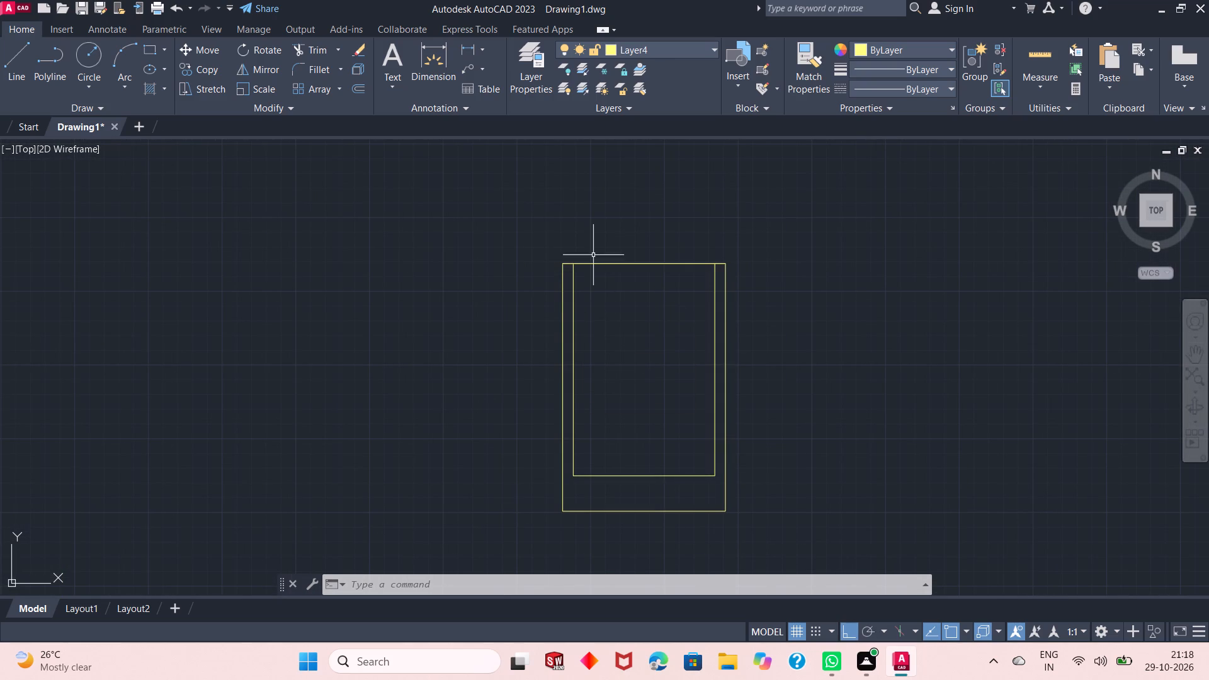
pyautogui.scroll(1, 663, 366)
pyautogui.scroll(-1, 657, 356)
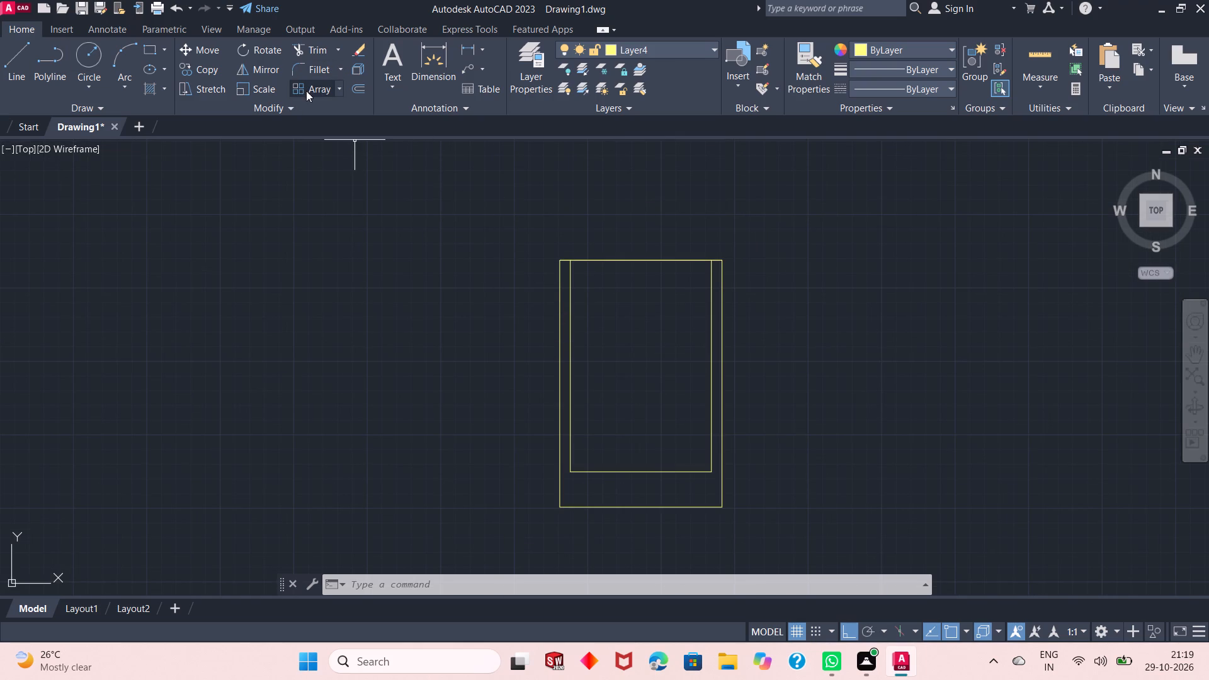
pyautogui.click(361, 88)
pyautogui.rightClick(394, 235)
pyautogui.click(412, 244)
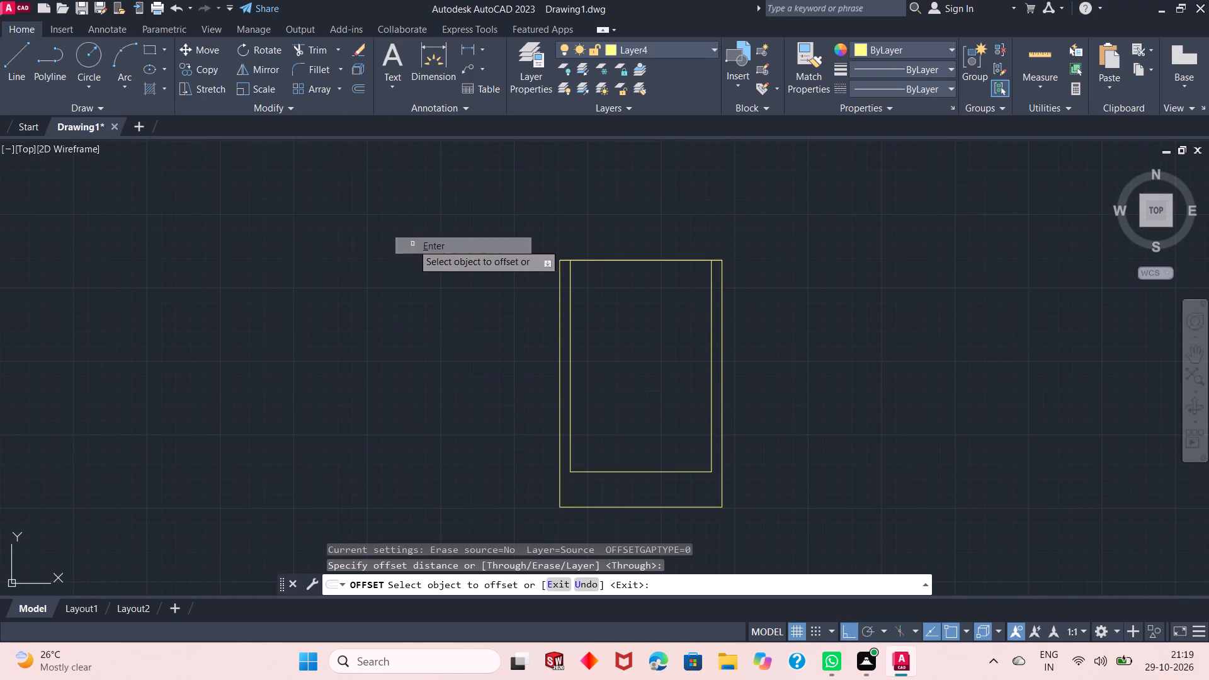
pyautogui.click(569, 347)
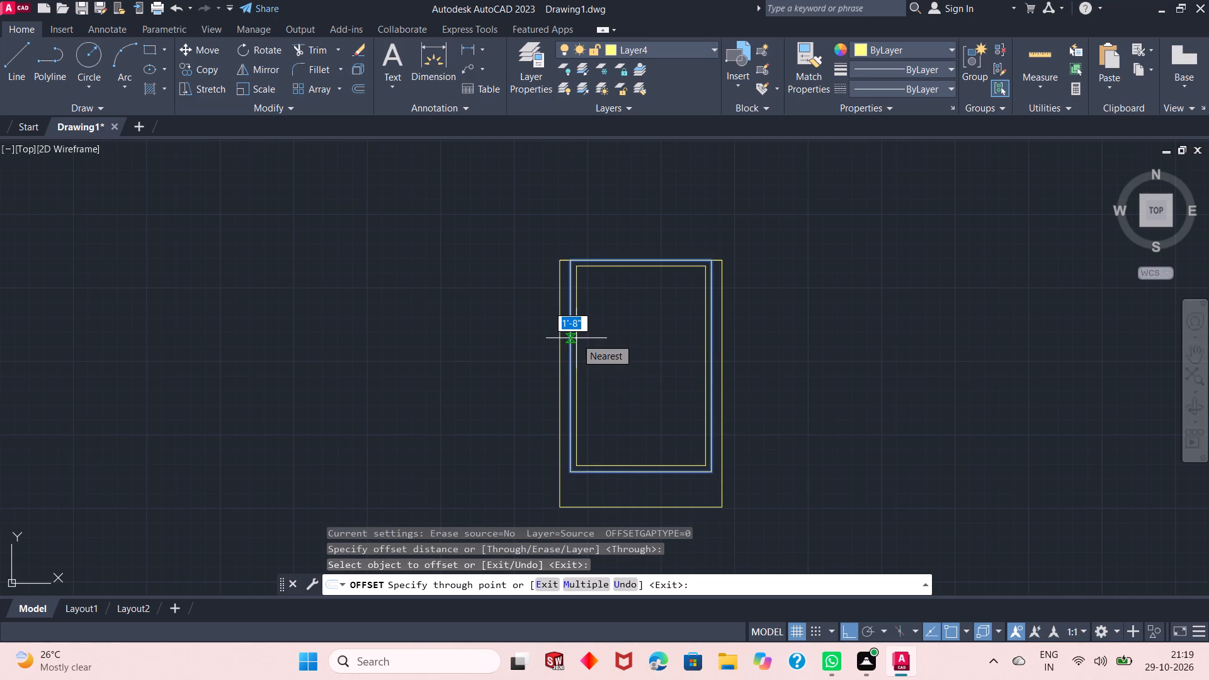
pyautogui.press('1')
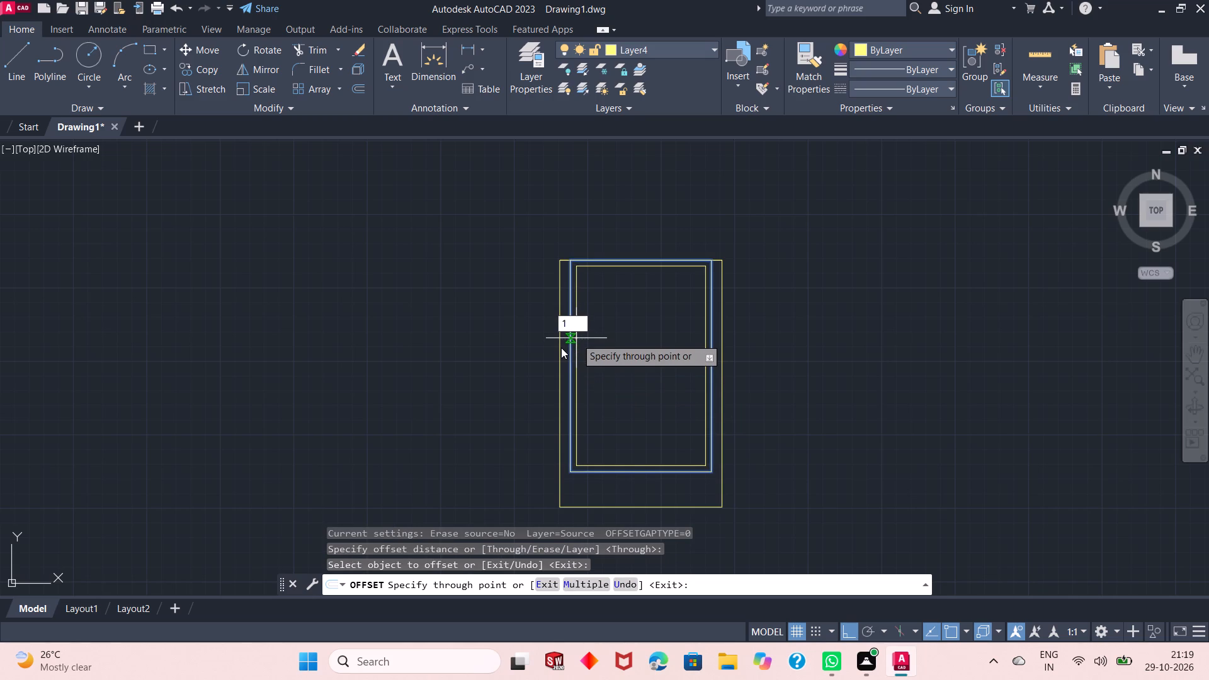
pyautogui.hotkey('shift', '"')
pyautogui.press('BackSpace')
pyautogui.press("'")
pyautogui.press('Return')
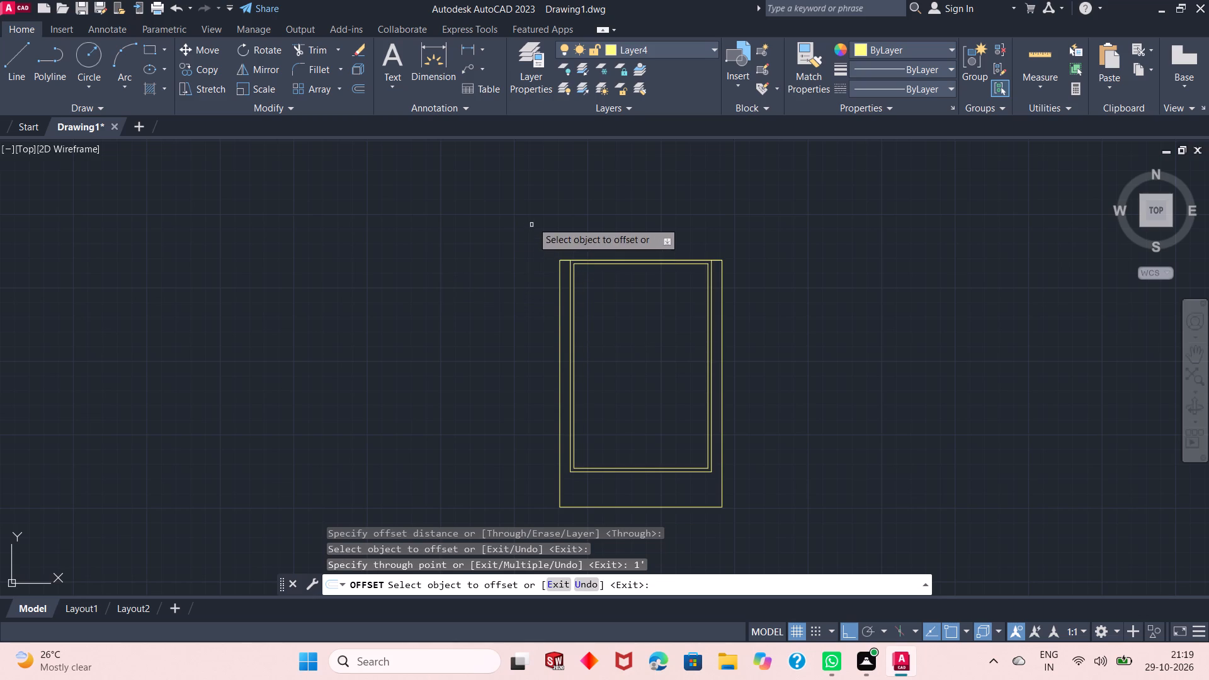
pyautogui.rightClick(532, 222)
pyautogui.click(571, 234)
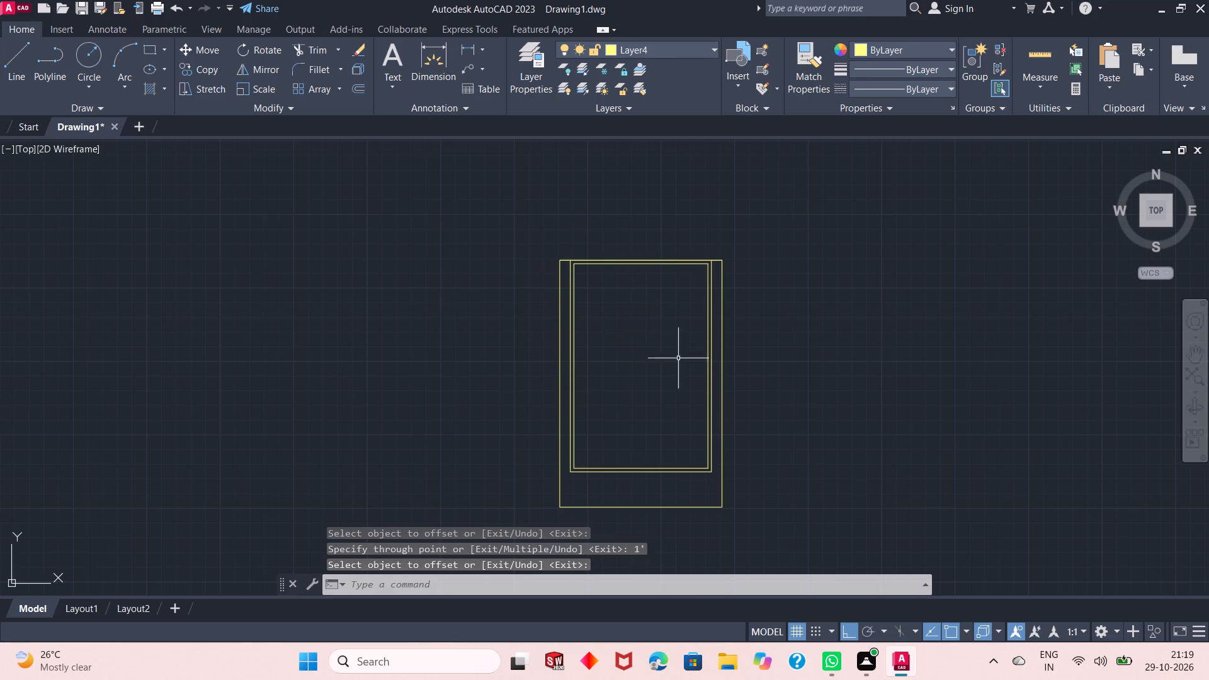
# Explode the innermost offset rectangle into separate lines.
pyautogui.scroll(2, 683, 353)
pyautogui.scroll(-2, 567, 397)
pyautogui.scroll(1, 567, 388)
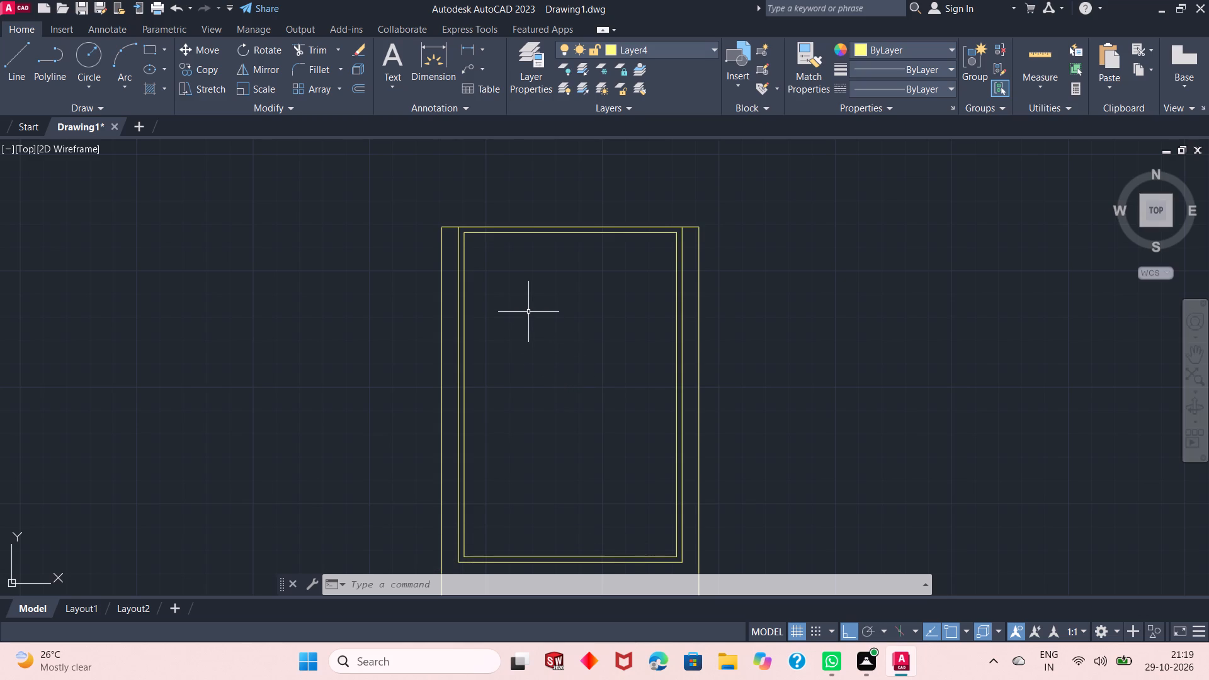
pyautogui.scroll(1, 528, 310)
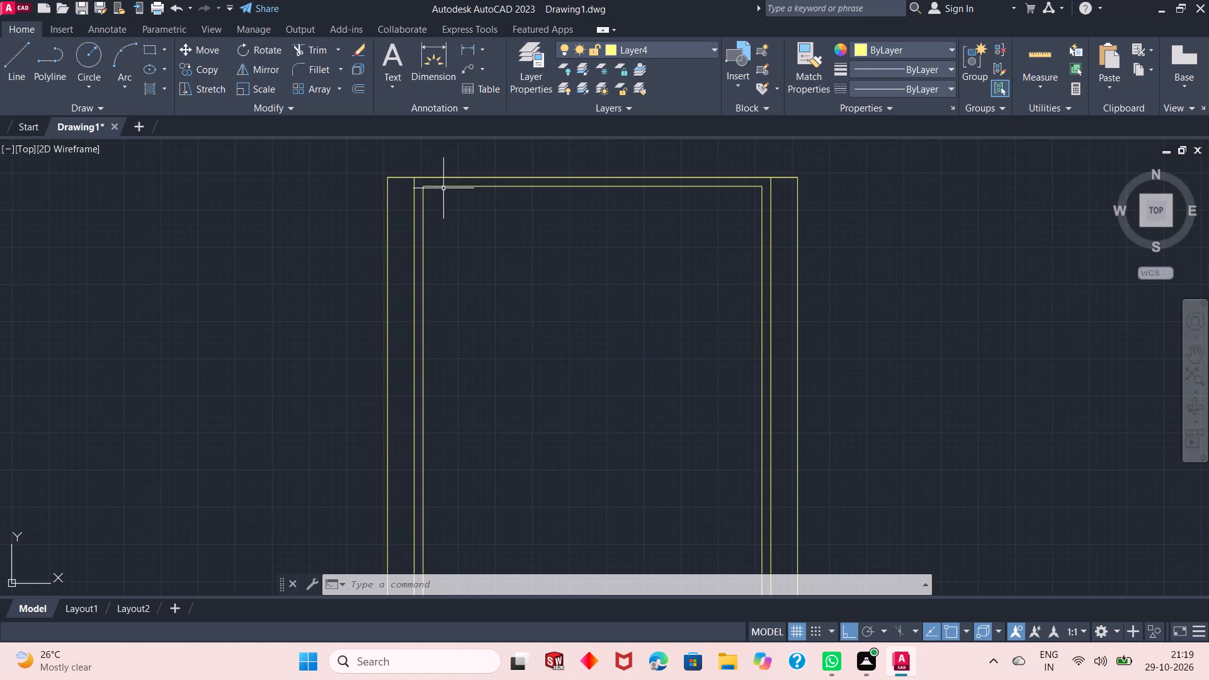
pyautogui.click(351, 73)
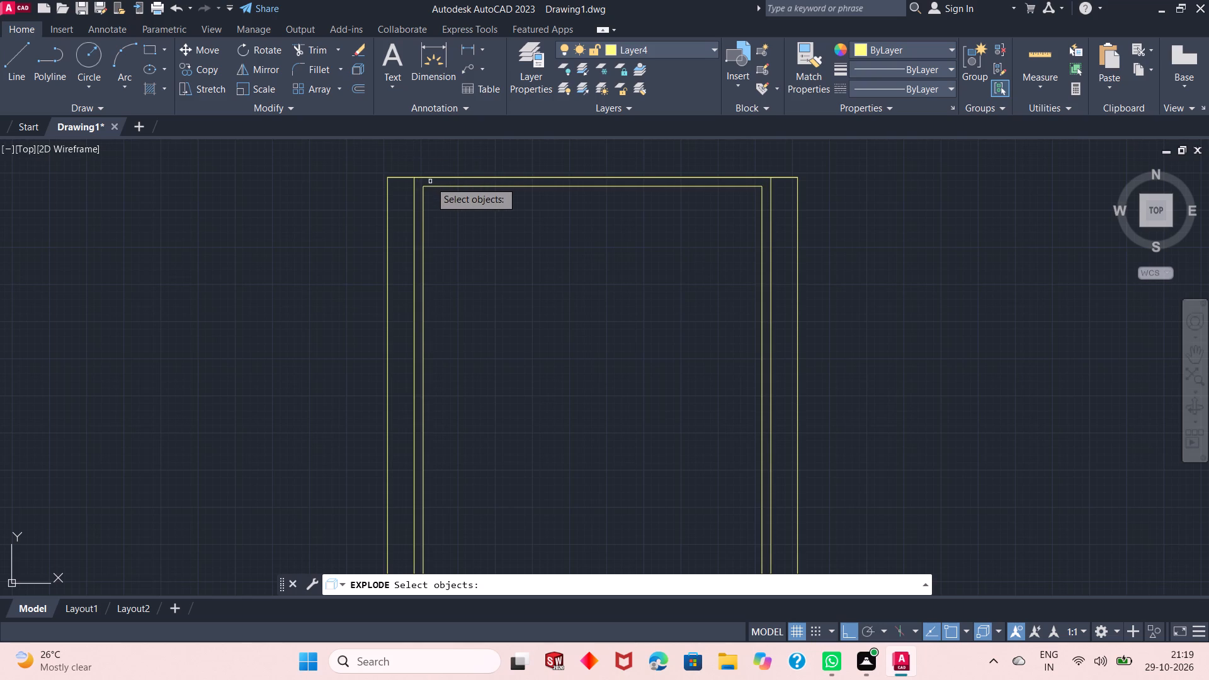
pyautogui.click(436, 186)
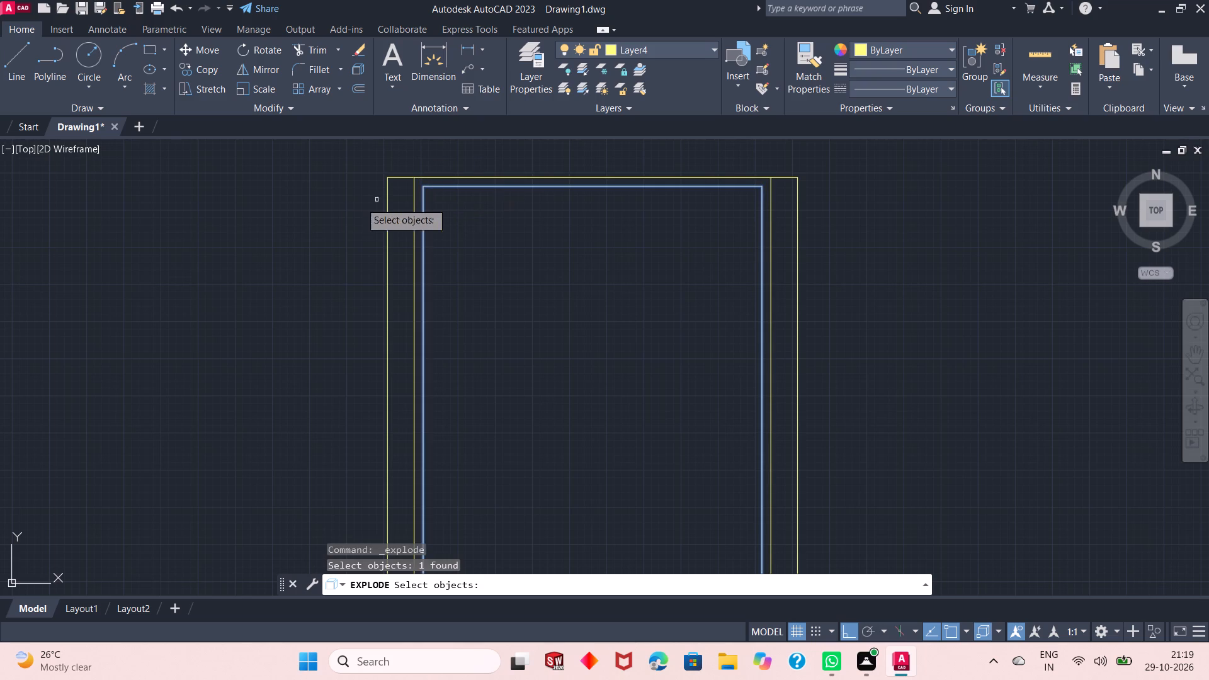
pyautogui.rightClick(262, 206)
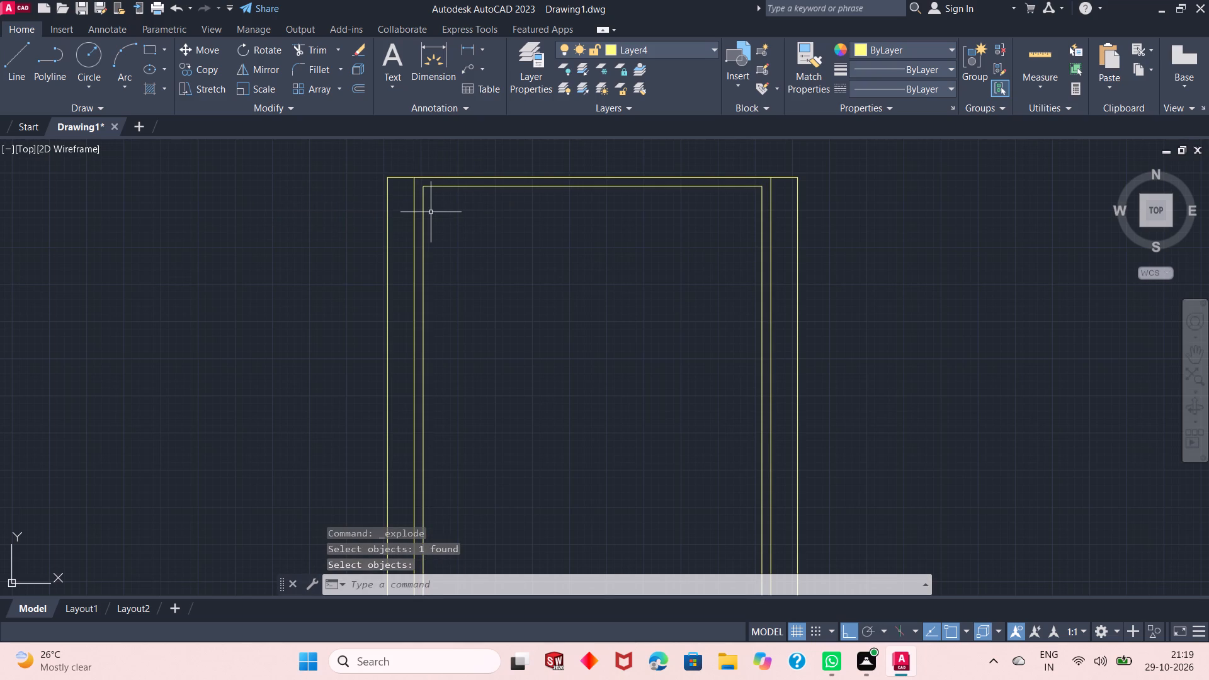
pyautogui.scroll(-1, 542, 238)
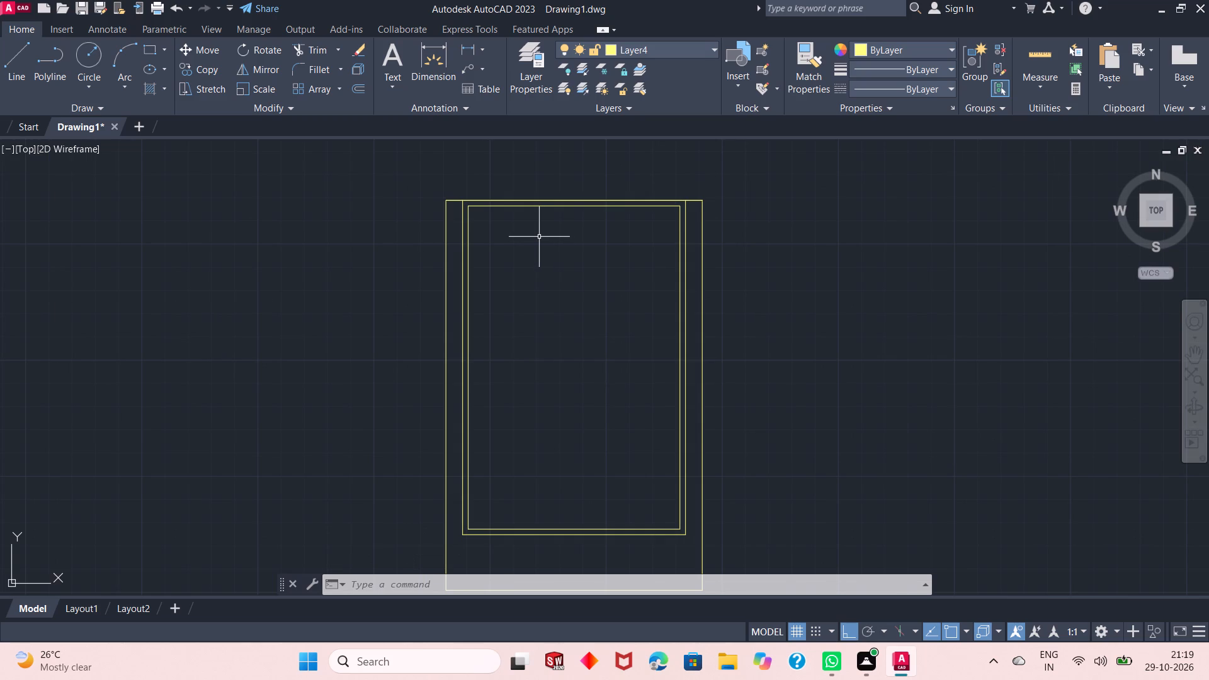
# Offset the left line of the innermost exploded rectangle inward by 12'7".
pyautogui.scroll(-1, 576, 314)
pyautogui.scroll(1, 576, 315)
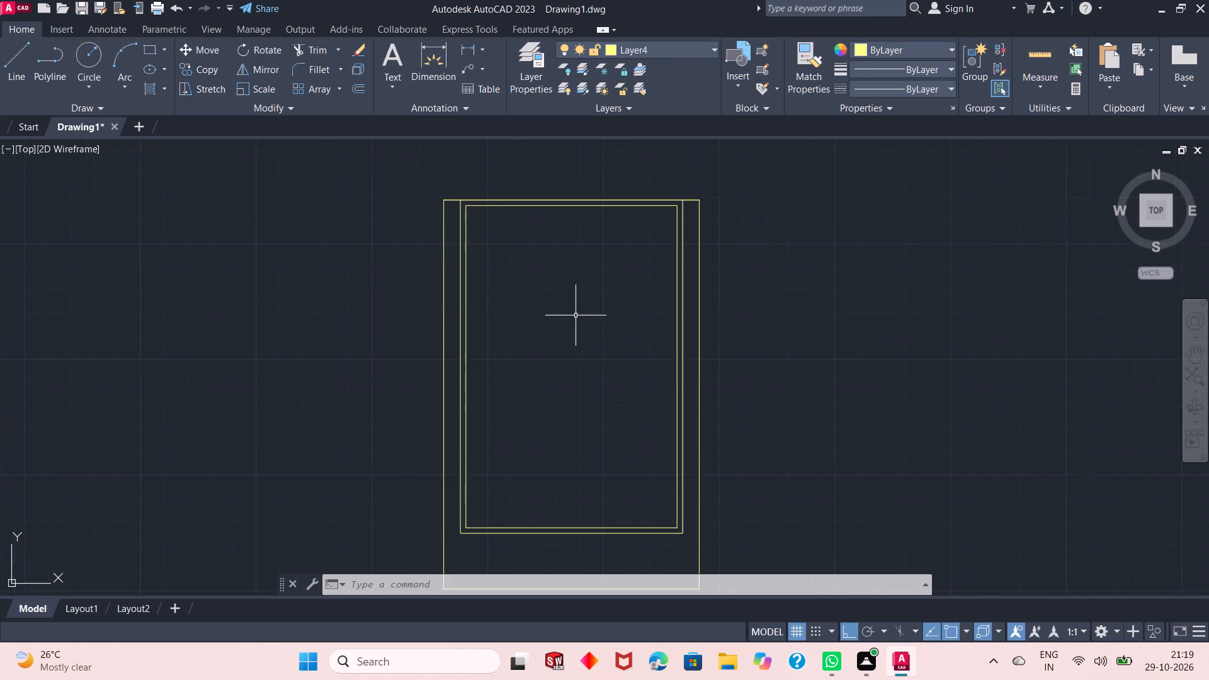
pyautogui.scroll(1, 576, 315)
pyautogui.scroll(-1, 556, 278)
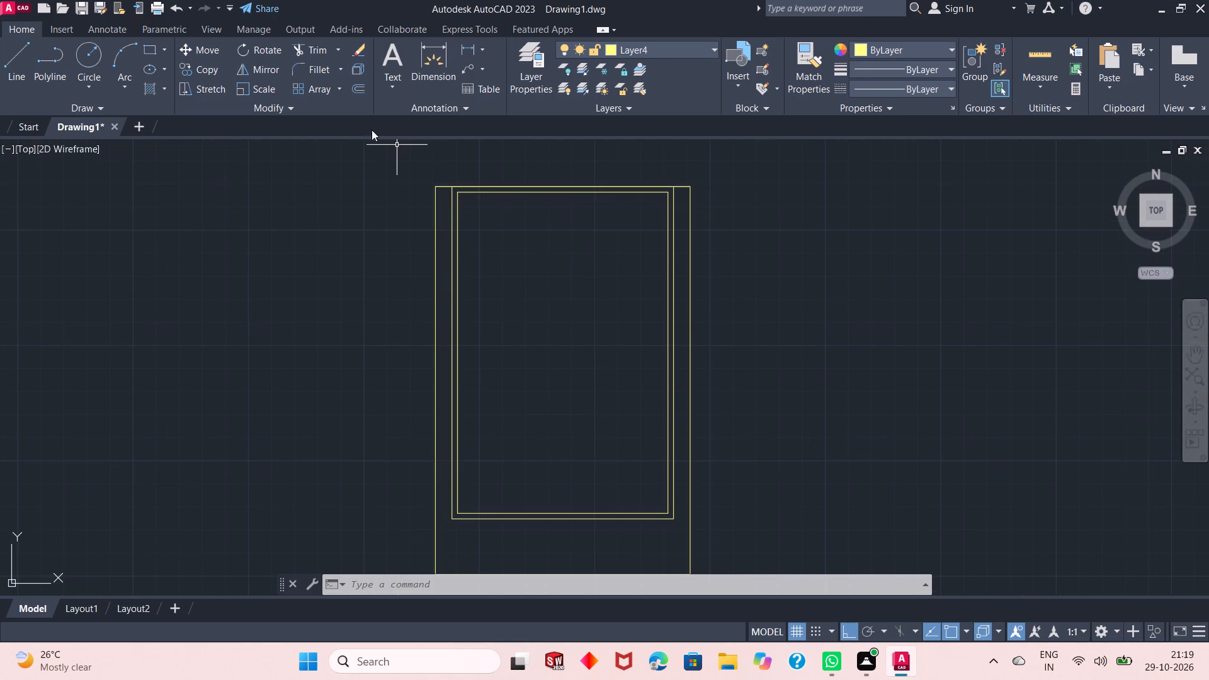
pyautogui.click(355, 89)
pyautogui.rightClick(323, 154)
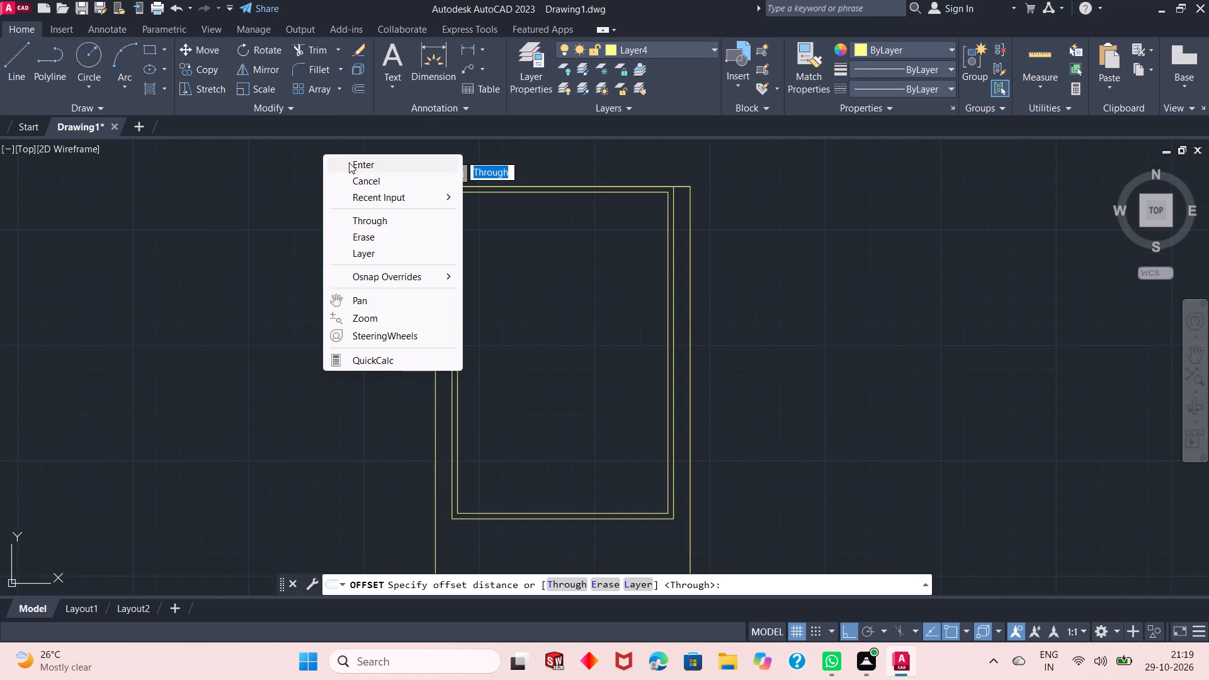
pyautogui.click(349, 162)
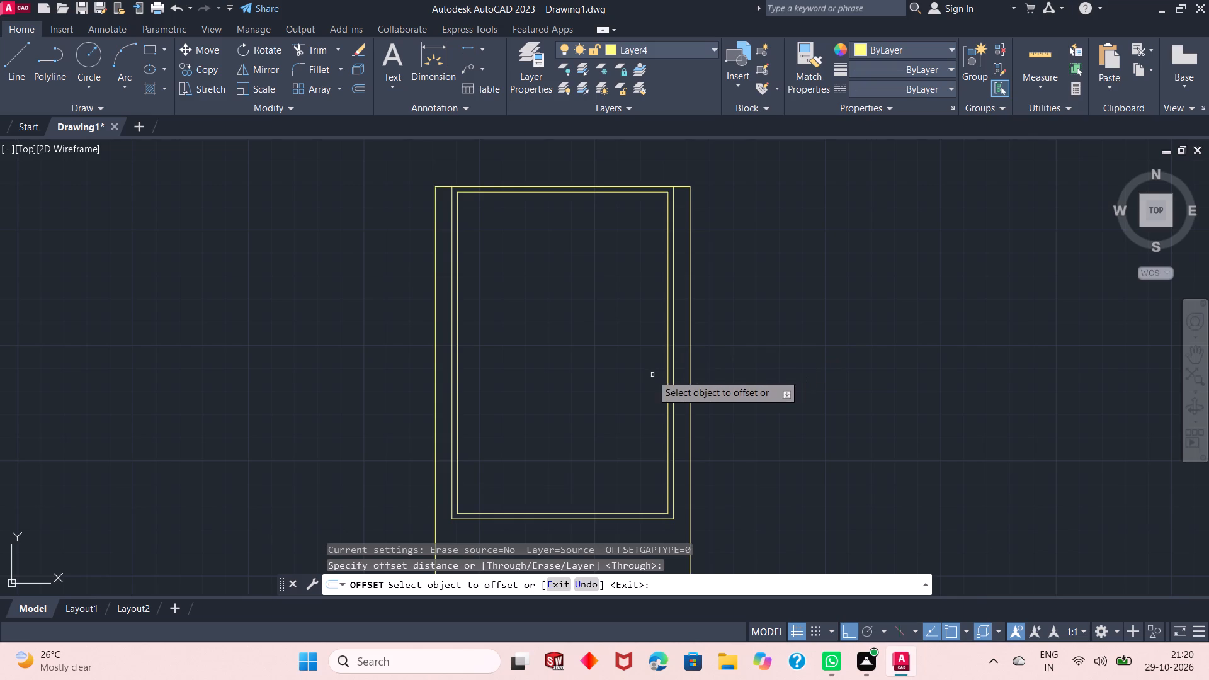
pyautogui.scroll(1, 569, 331)
pyautogui.scroll(-2, 554, 383)
pyautogui.scroll(2, 518, 290)
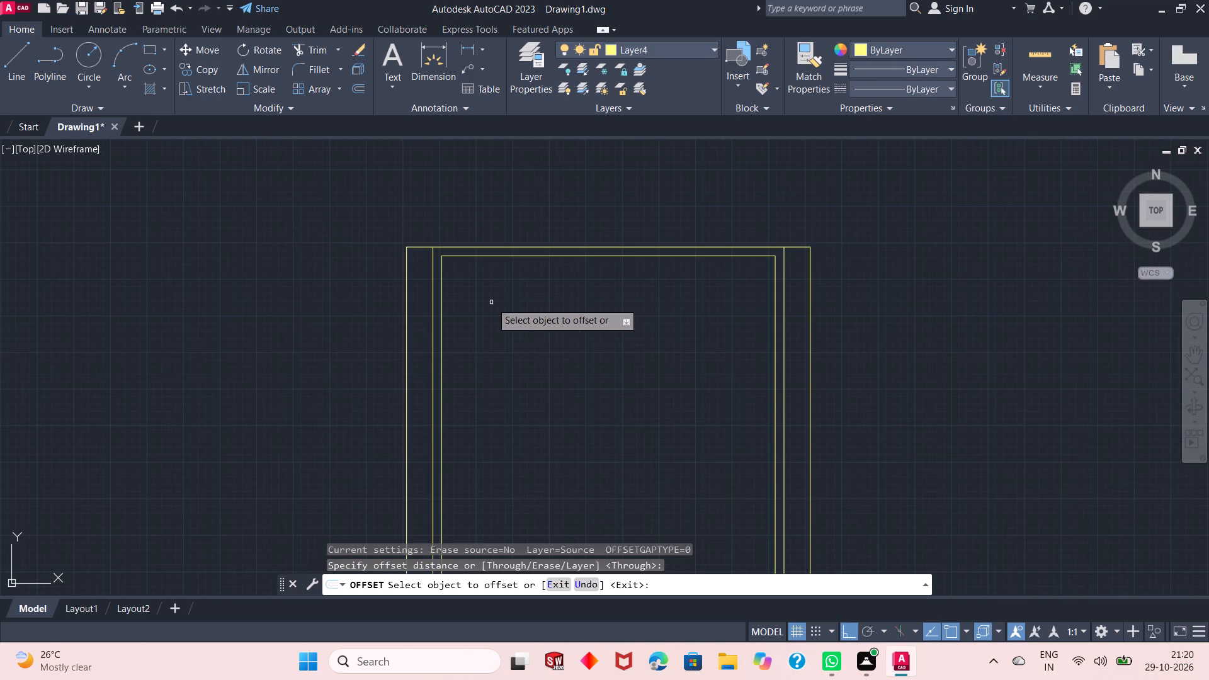
pyautogui.click(440, 281)
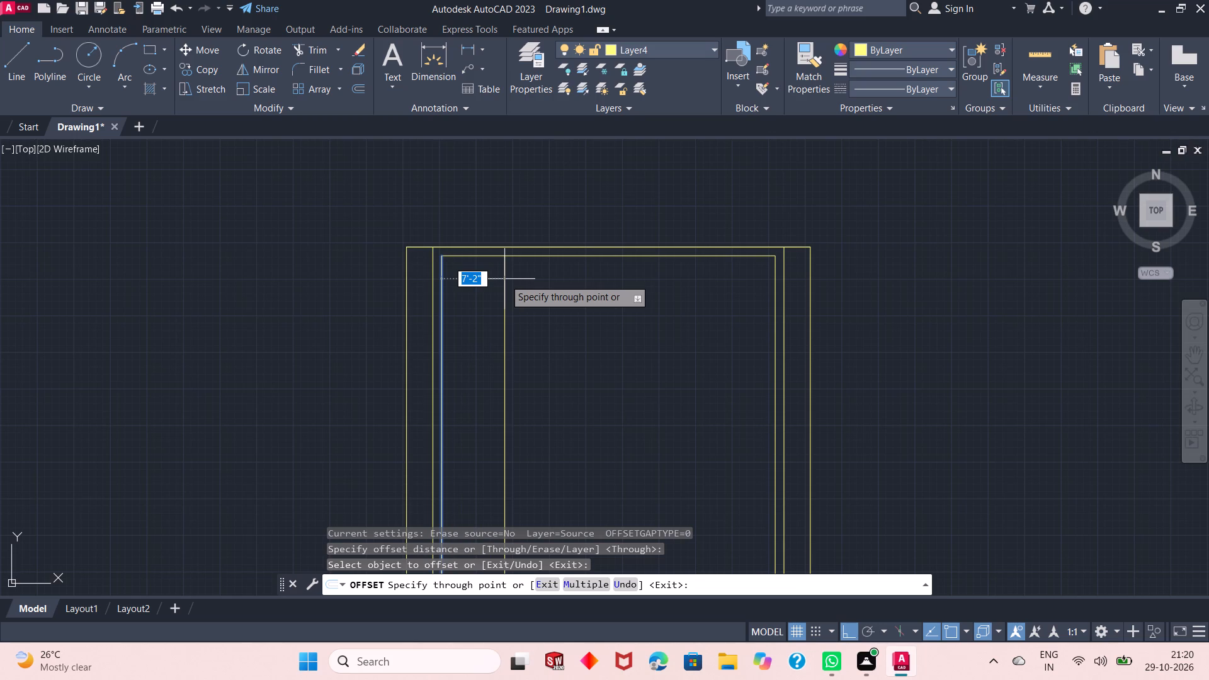
pyautogui.write('12\'7"')
pyautogui.press('Return')
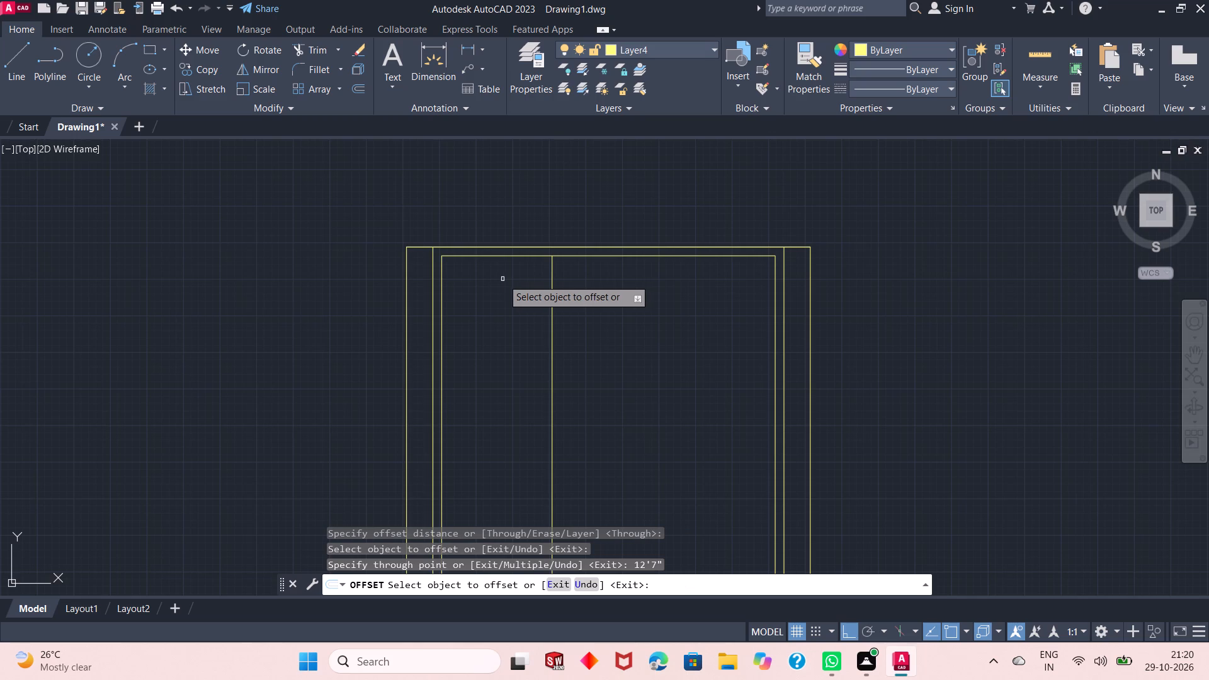
# Offset the new vertical partition line by 1' to its right to form a wall pair, and finish the offset.
pyautogui.click(550, 288)
pyautogui.write("1'")
pyautogui.press('Return')
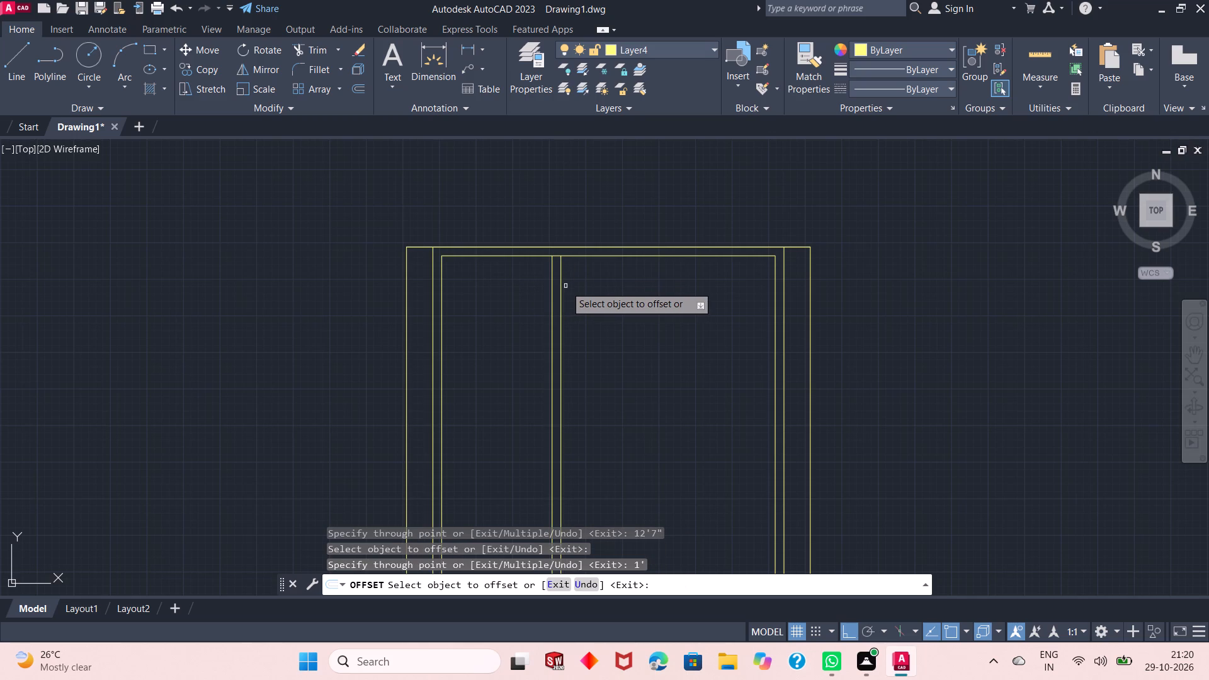
pyautogui.scroll(-2, 582, 298)
pyautogui.scroll(2, 509, 309)
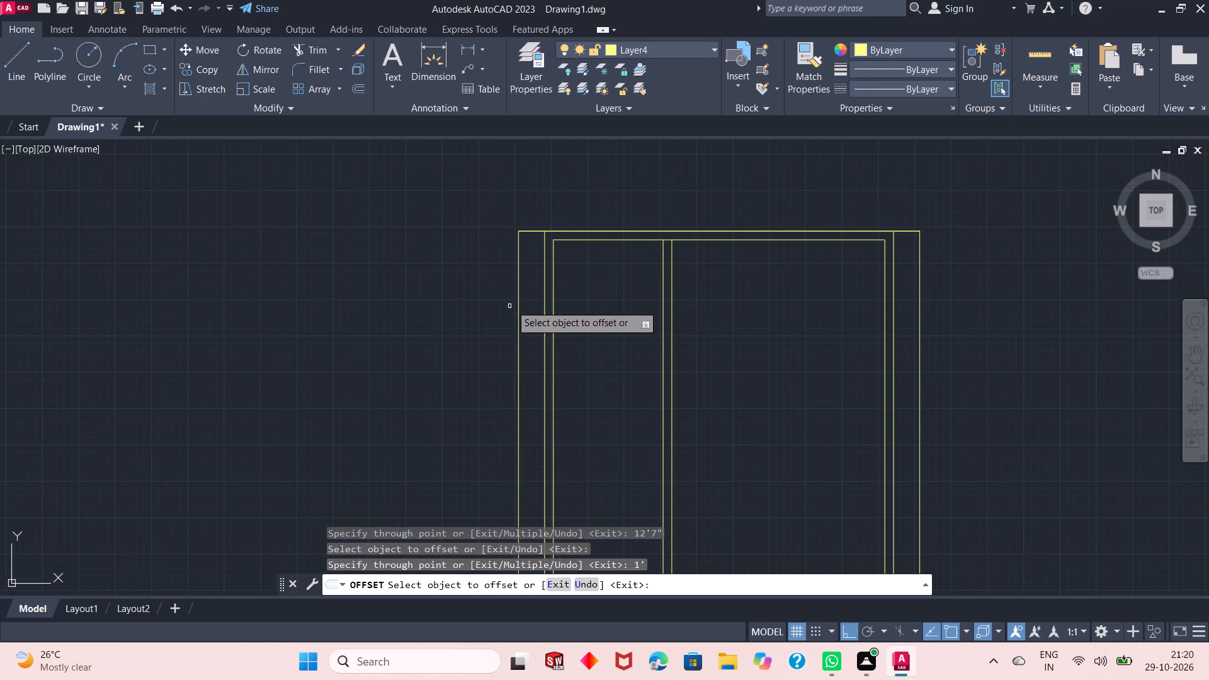
pyautogui.scroll(1, 644, 297)
pyautogui.rightClick(321, 211)
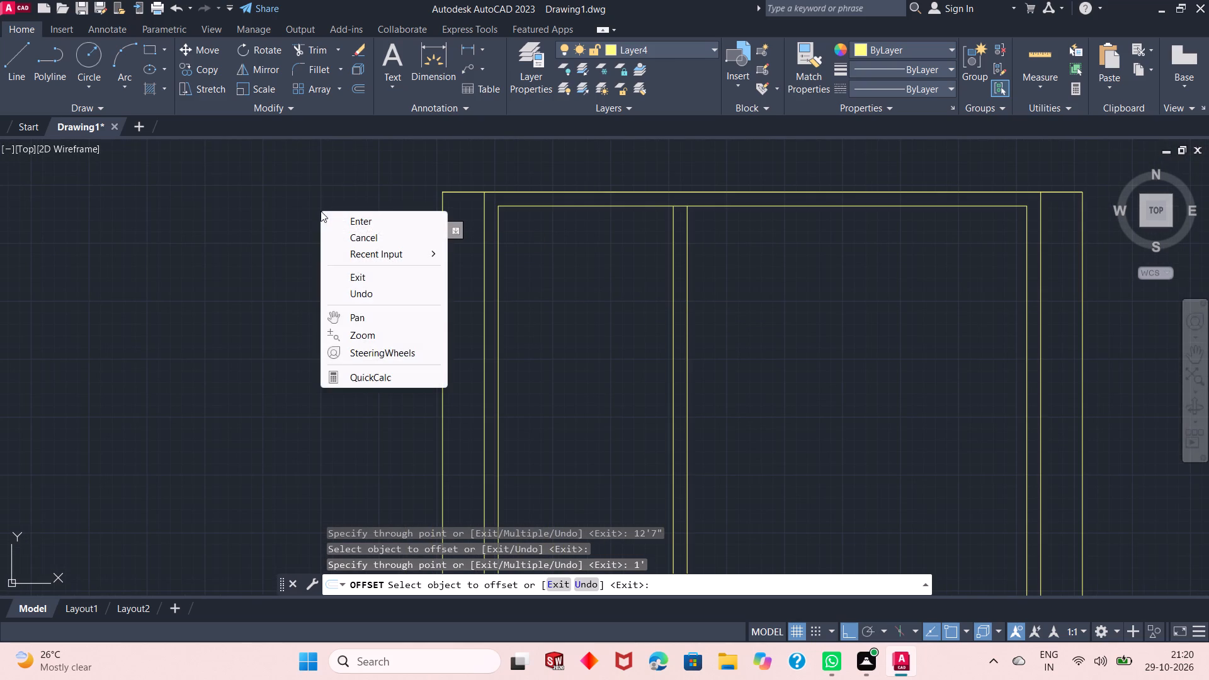
pyautogui.click(345, 222)
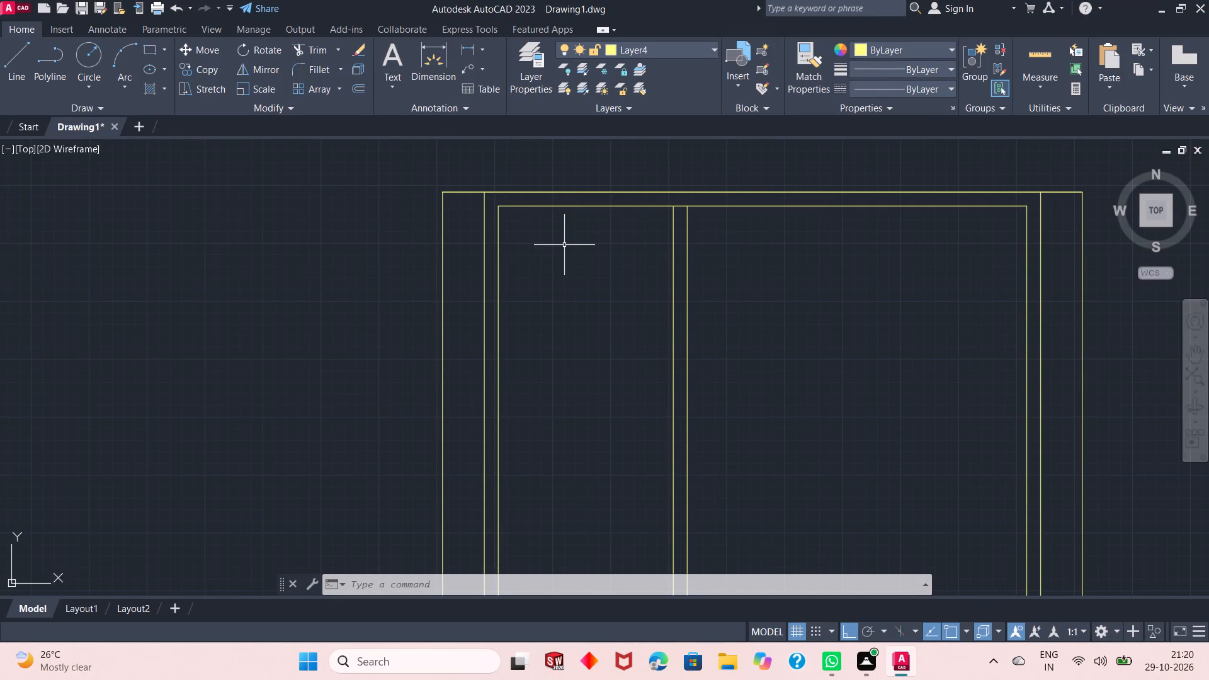
# Offset the top line of the innermost rectangle downward by 6'.
pyautogui.click(360, 88)
pyautogui.rightClick(346, 171)
pyautogui.click(355, 177)
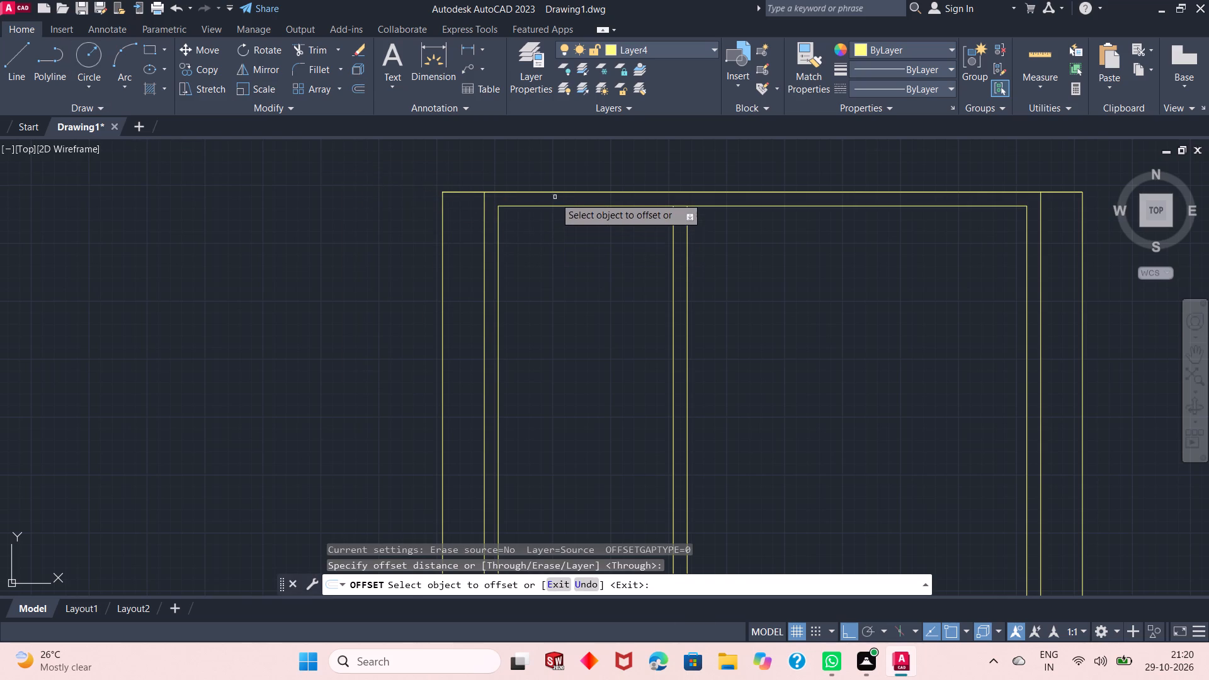
pyautogui.click(581, 207)
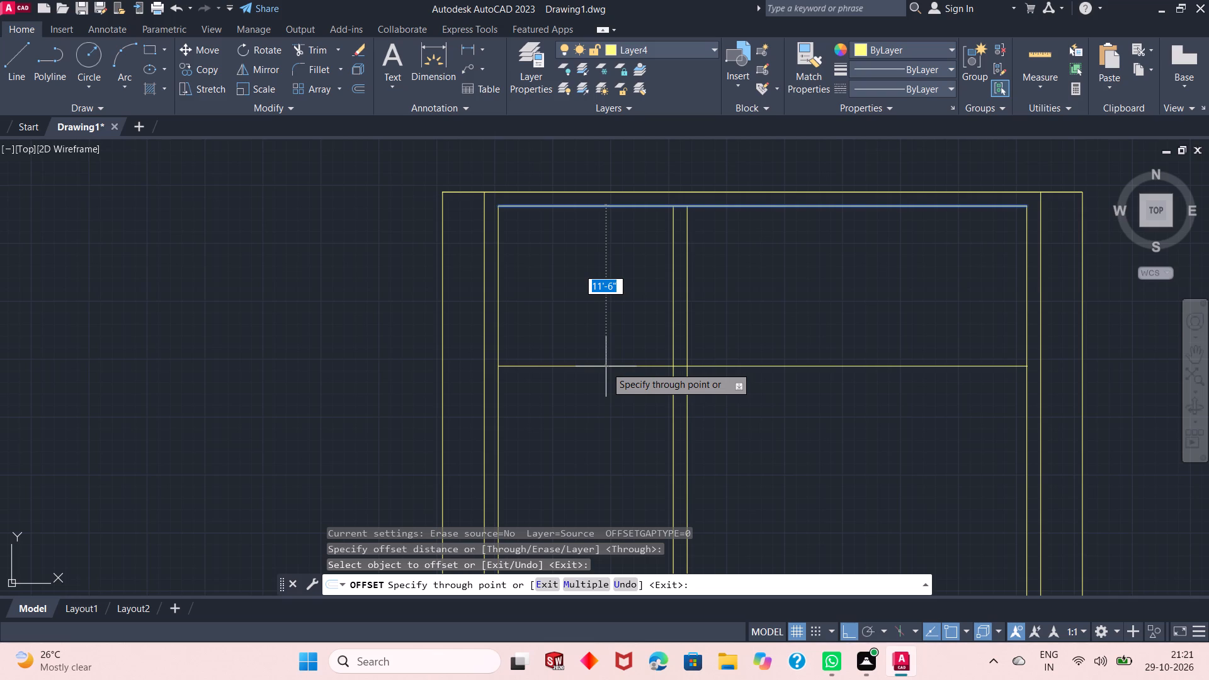
pyautogui.write("6'")
pyautogui.press('Return')
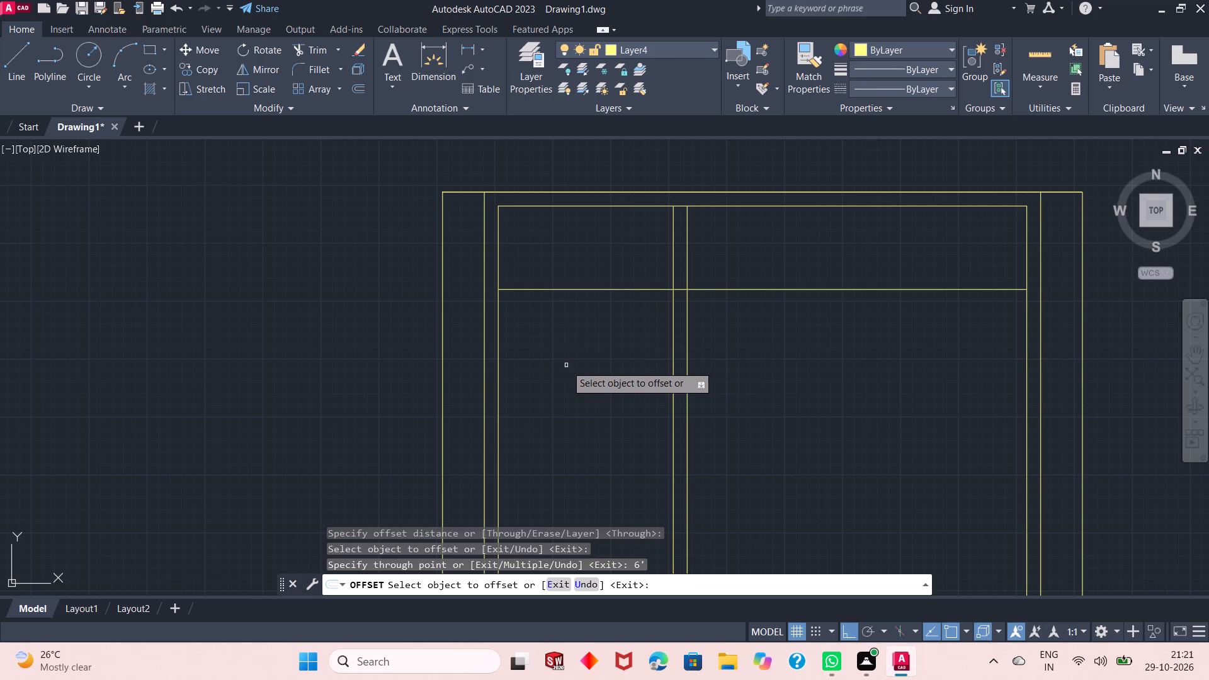
# Offset the new horizontal partition line downward by 9" to give the wall its thickness.
pyautogui.scroll(-1, 525, 328)
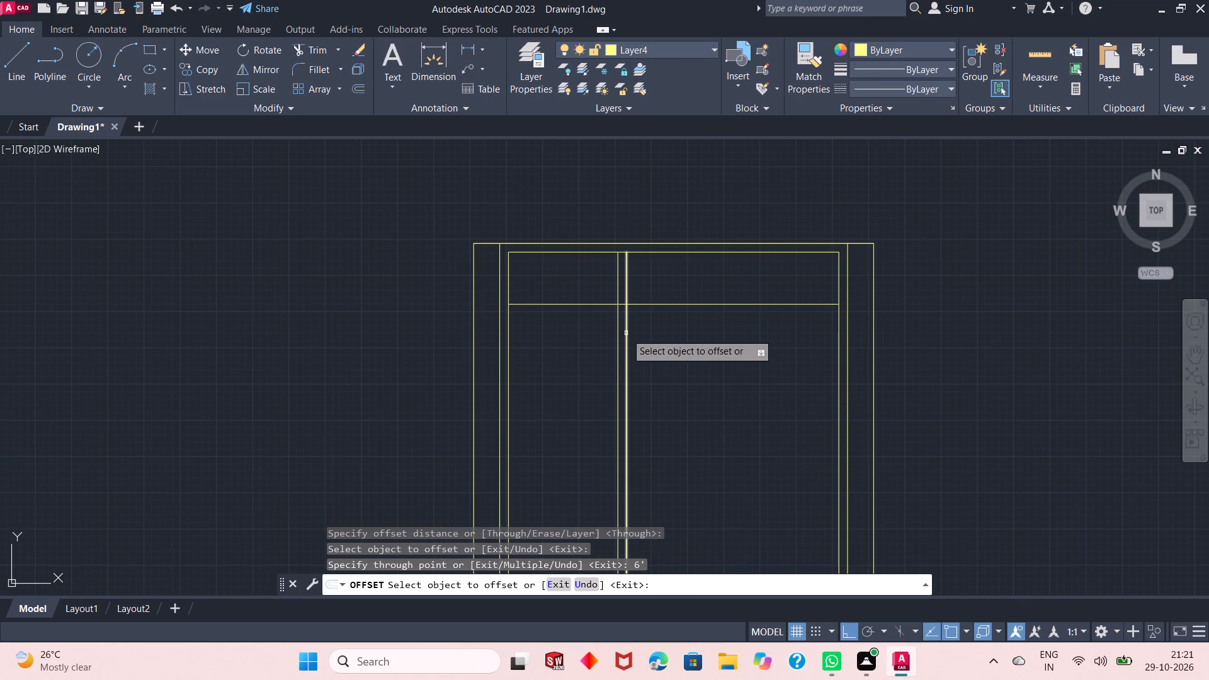
pyautogui.click(604, 305)
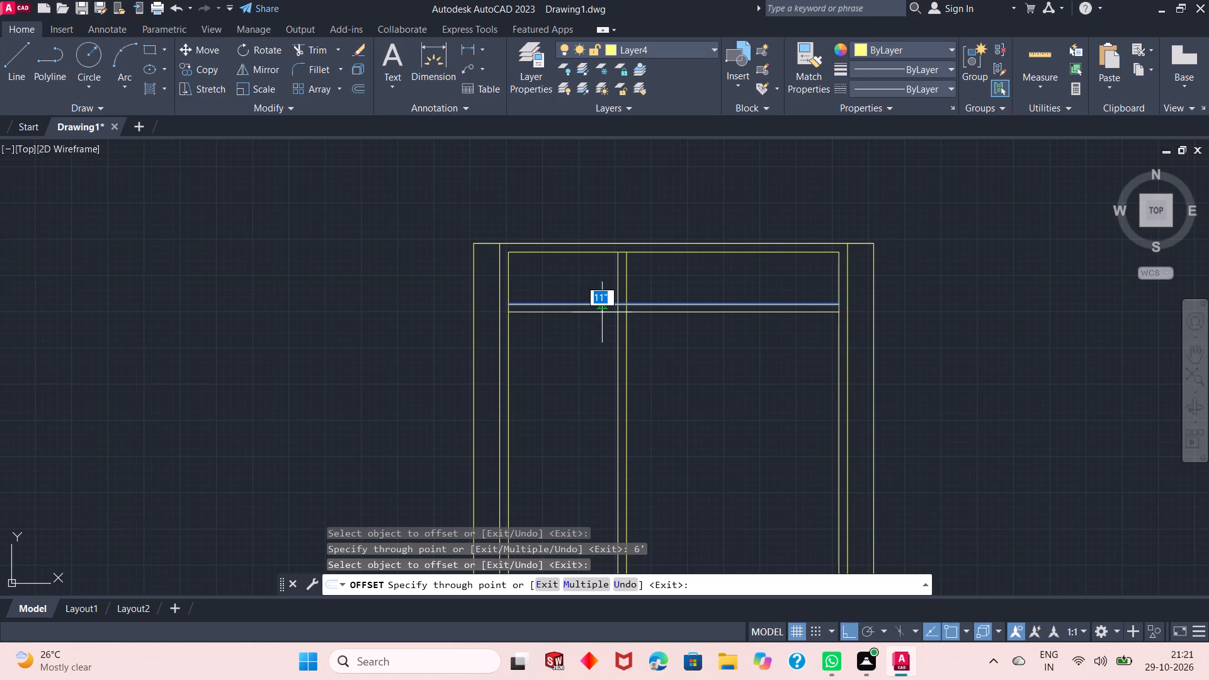
pyautogui.press('6')
pyautogui.hotkey('shift', '"')
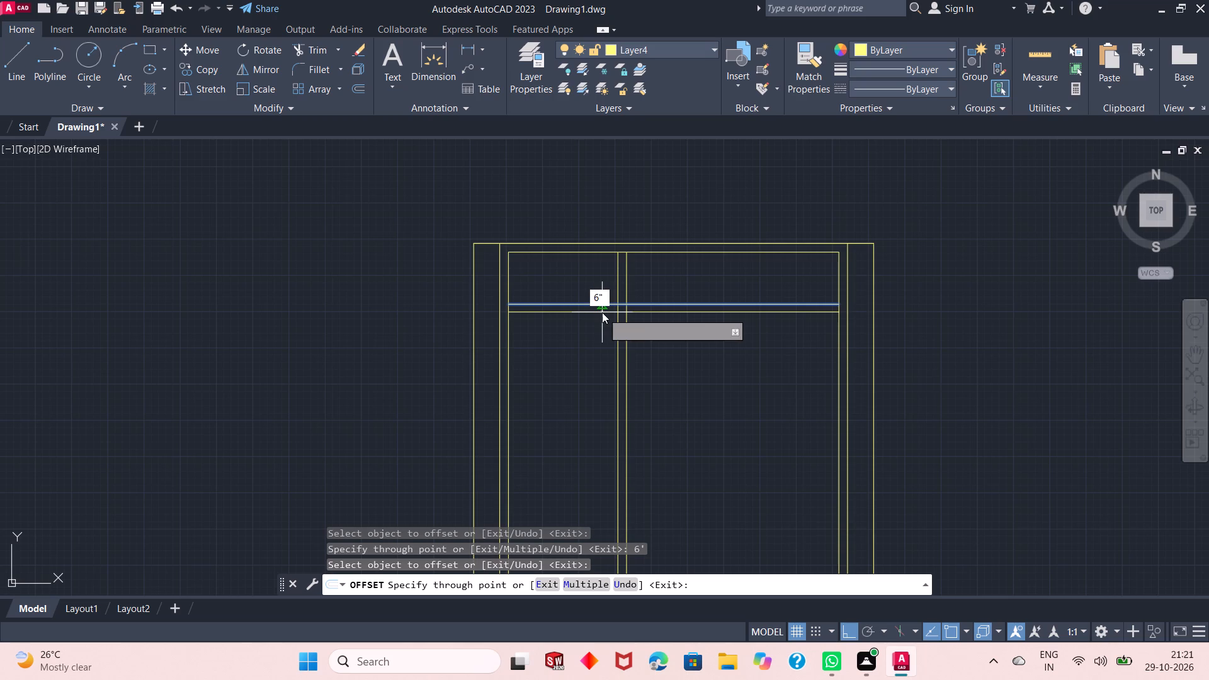
pyautogui.press('BackSpace')
pyautogui.press('BackSpace')
pyautogui.write('9"')
pyautogui.press('Return')
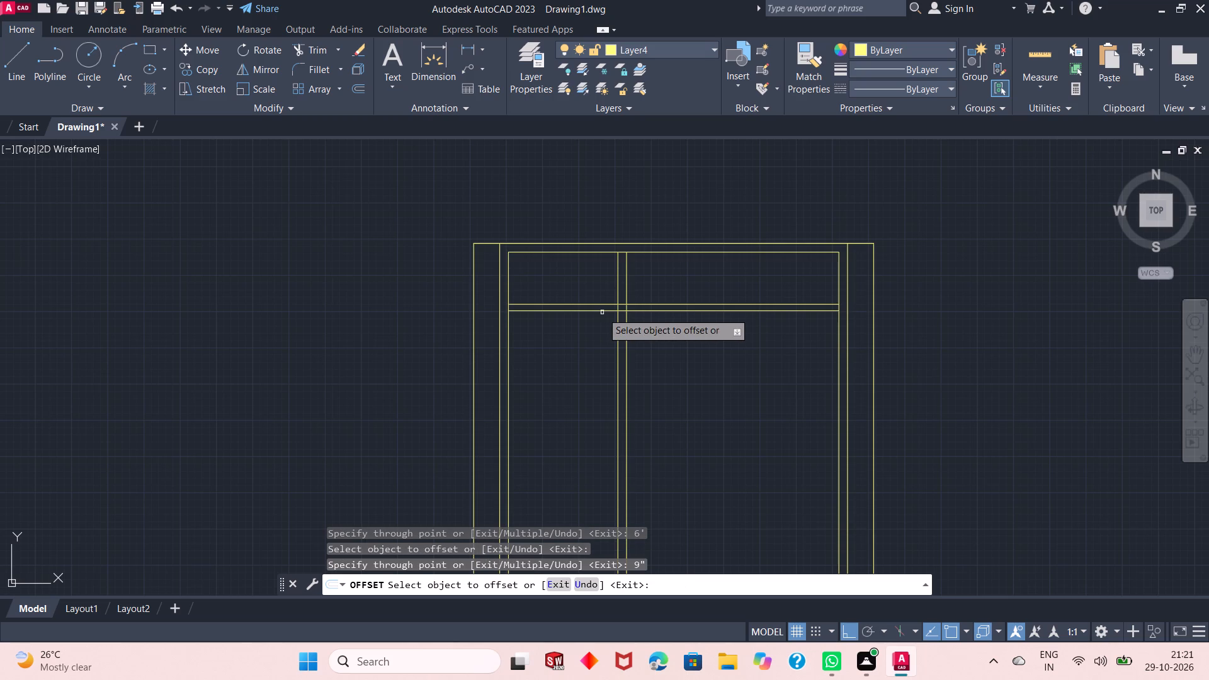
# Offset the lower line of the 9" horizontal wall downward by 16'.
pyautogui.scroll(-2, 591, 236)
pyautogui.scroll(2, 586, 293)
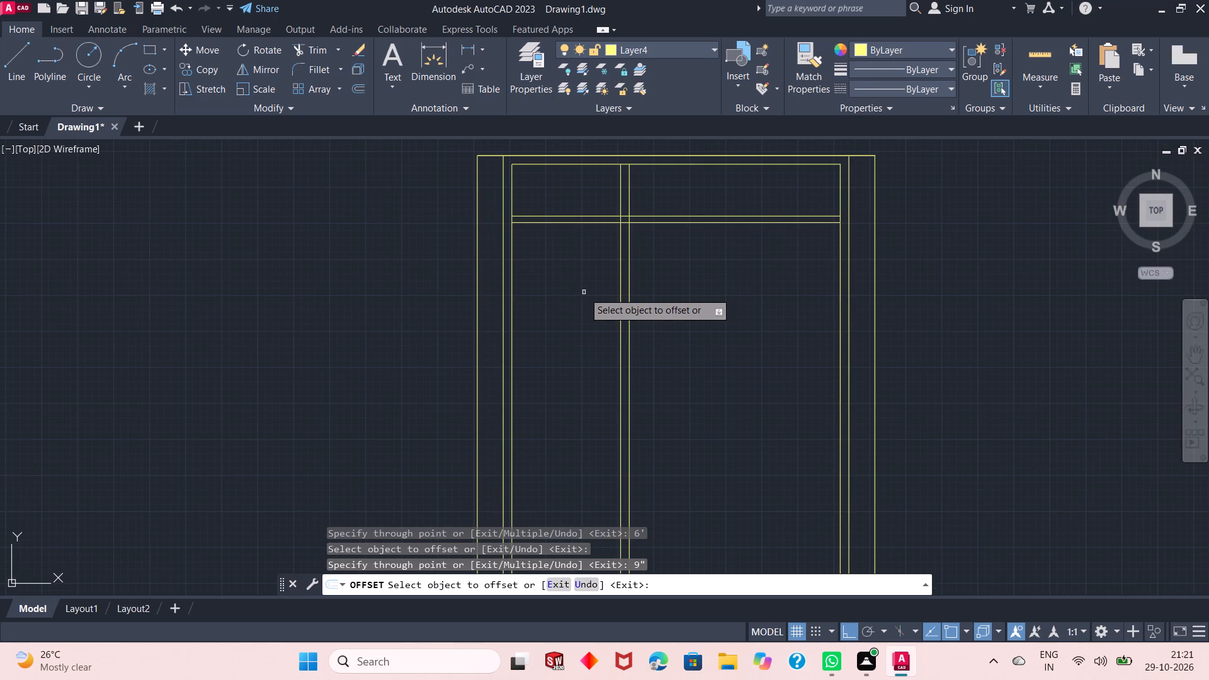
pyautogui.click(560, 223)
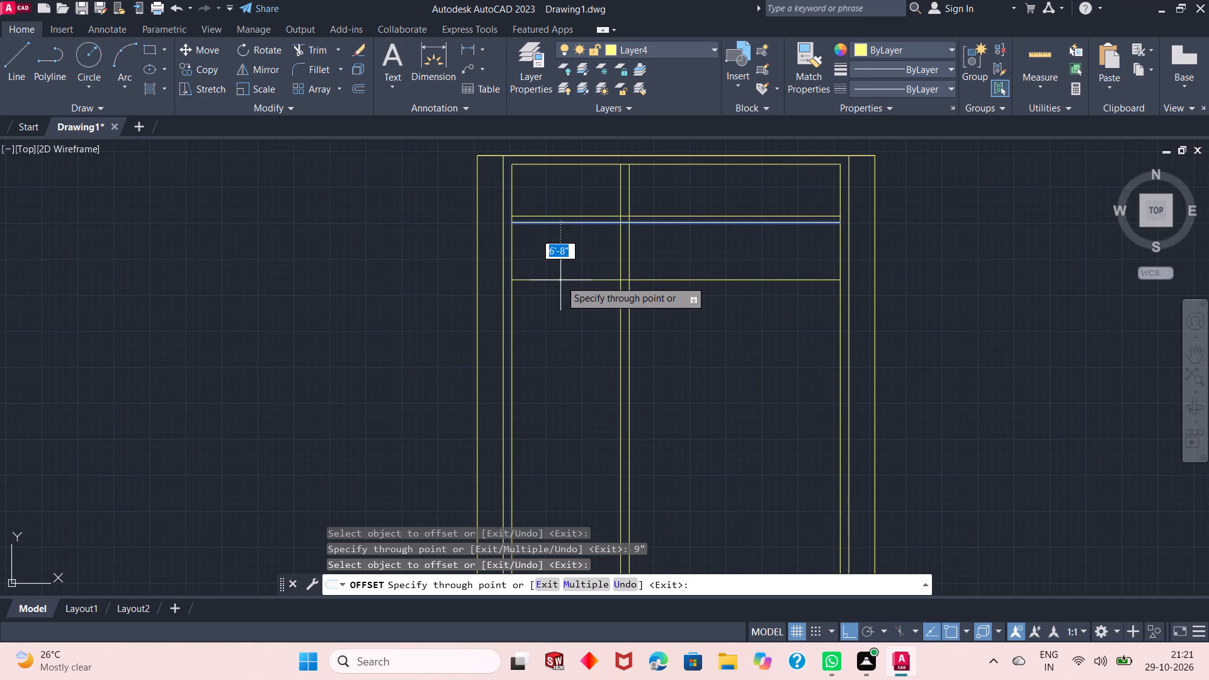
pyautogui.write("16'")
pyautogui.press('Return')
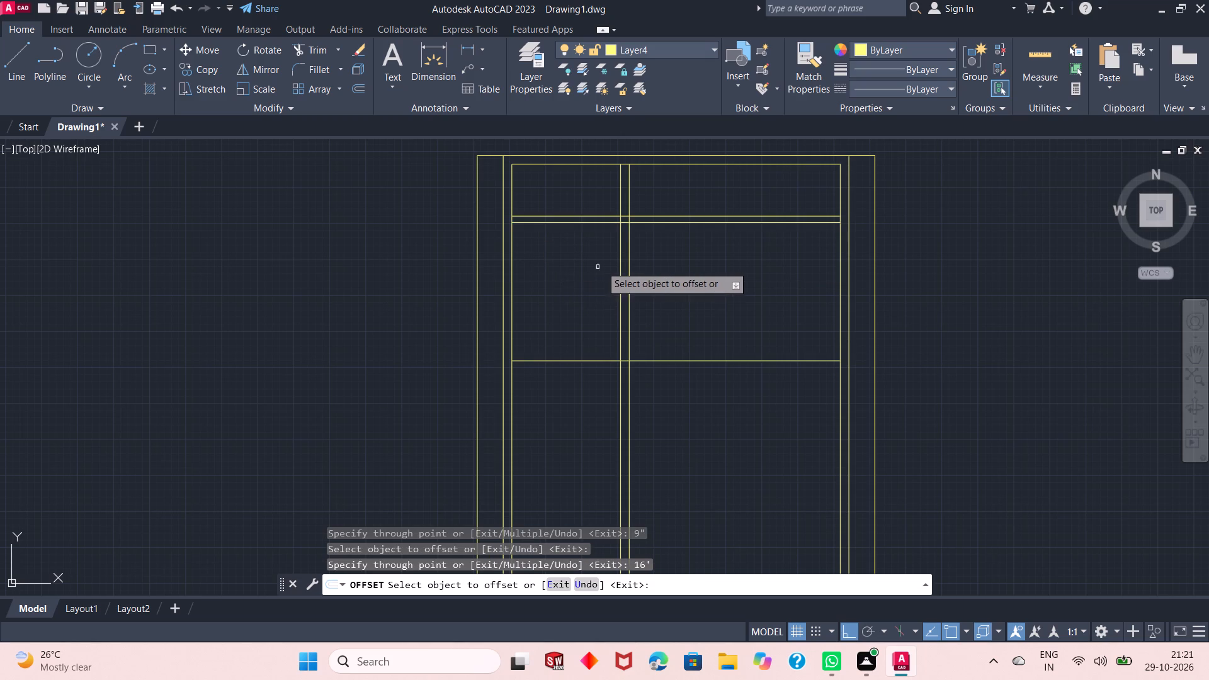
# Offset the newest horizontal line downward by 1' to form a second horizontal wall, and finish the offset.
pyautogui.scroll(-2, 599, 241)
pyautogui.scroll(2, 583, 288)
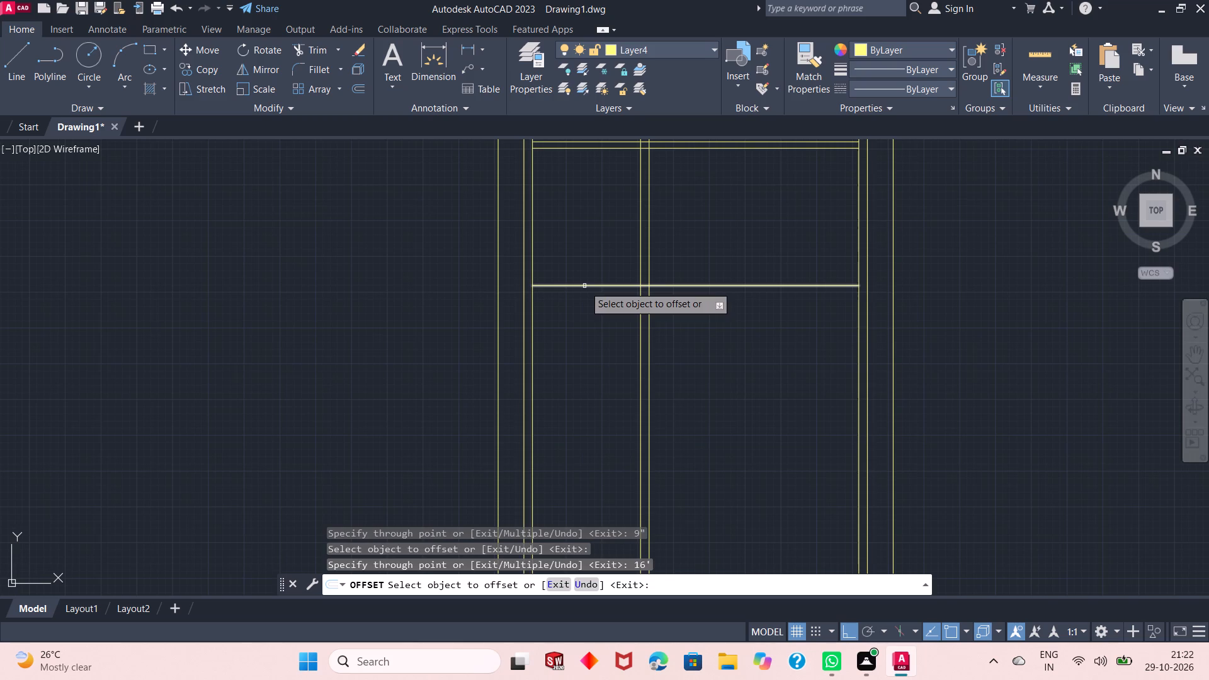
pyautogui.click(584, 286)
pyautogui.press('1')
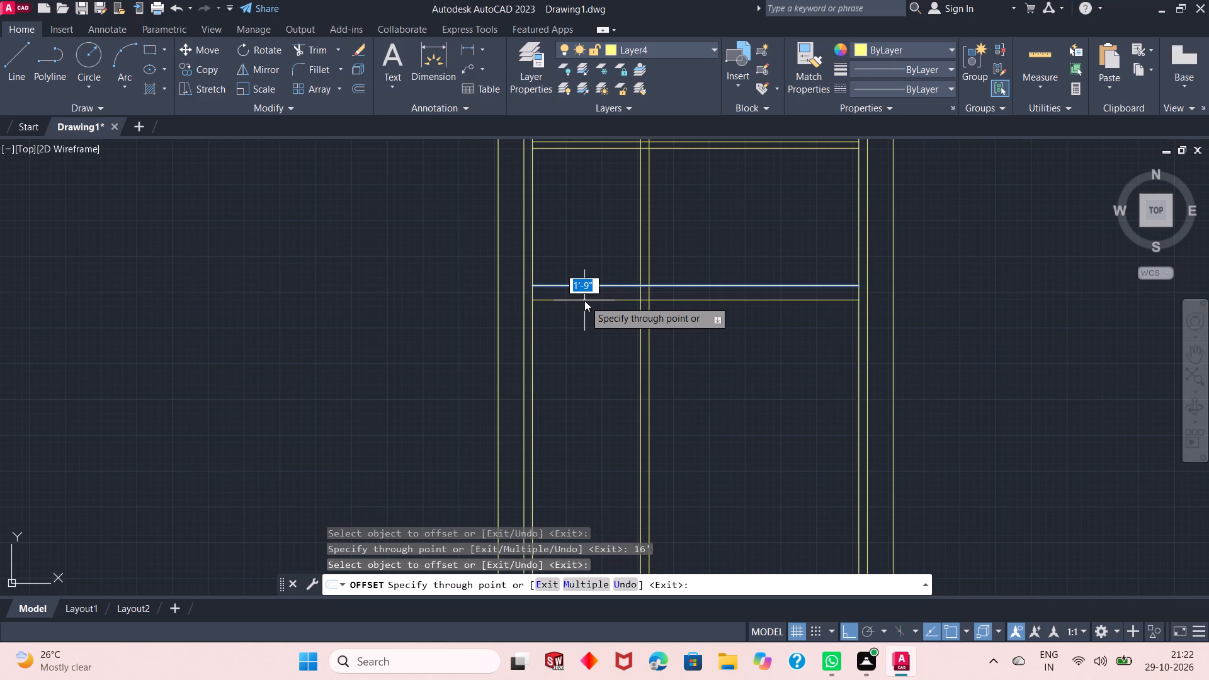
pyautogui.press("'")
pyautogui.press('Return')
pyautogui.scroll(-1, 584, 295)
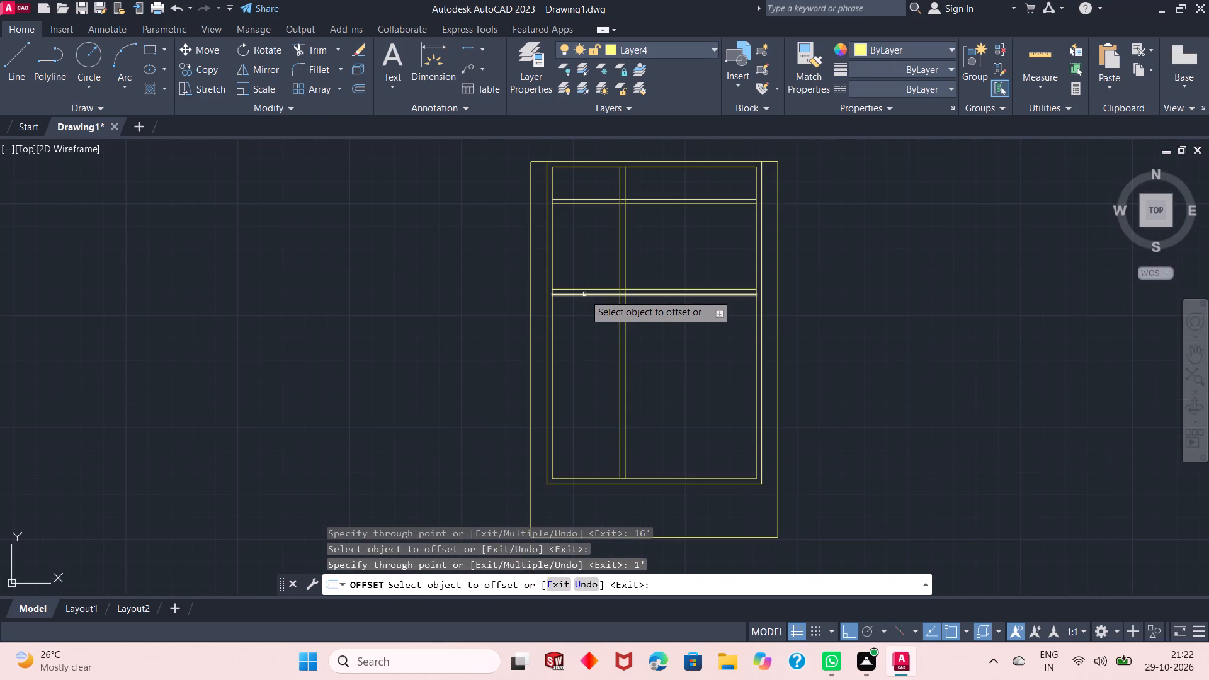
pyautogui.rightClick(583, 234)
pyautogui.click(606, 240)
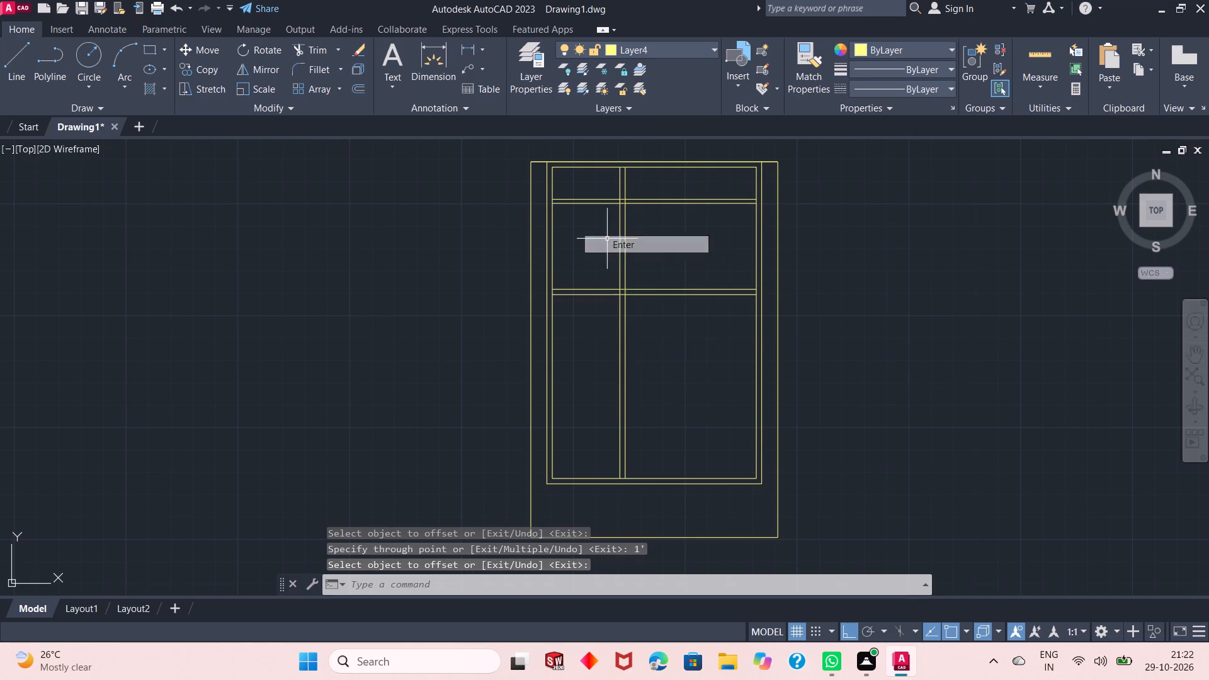
# Measure the large room below the second horizontal wall, on the right side of the vertical wall.
pyautogui.click(1028, 60)
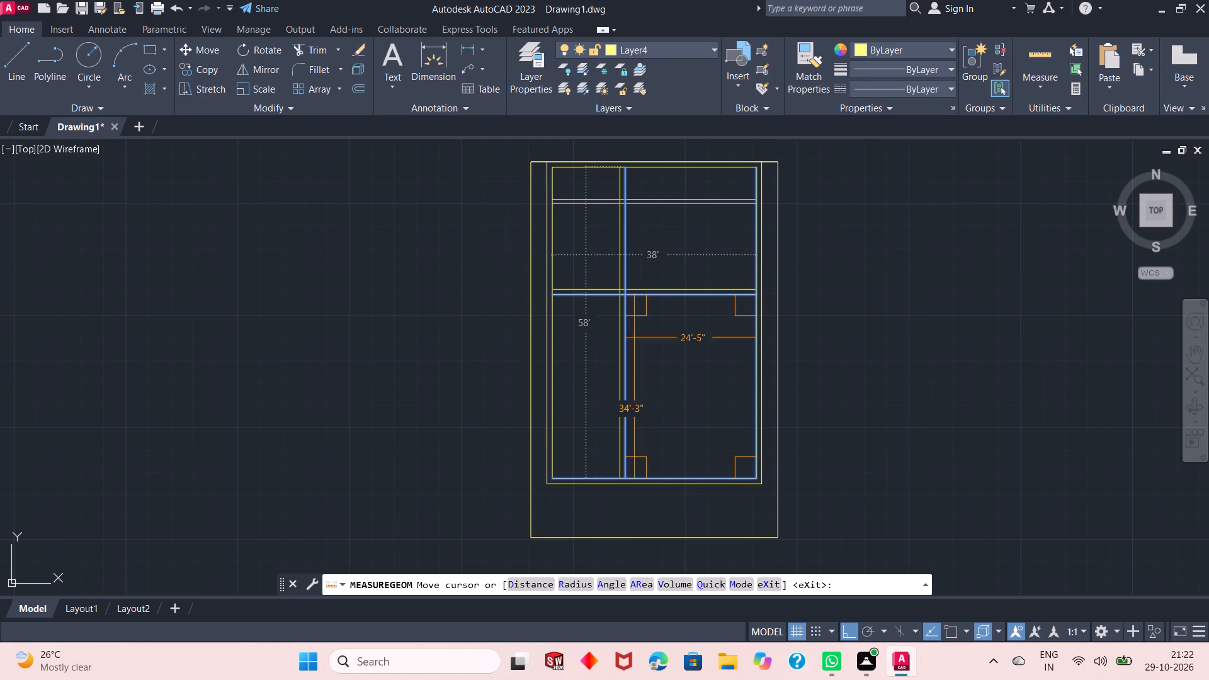
pyautogui.press('Escape')
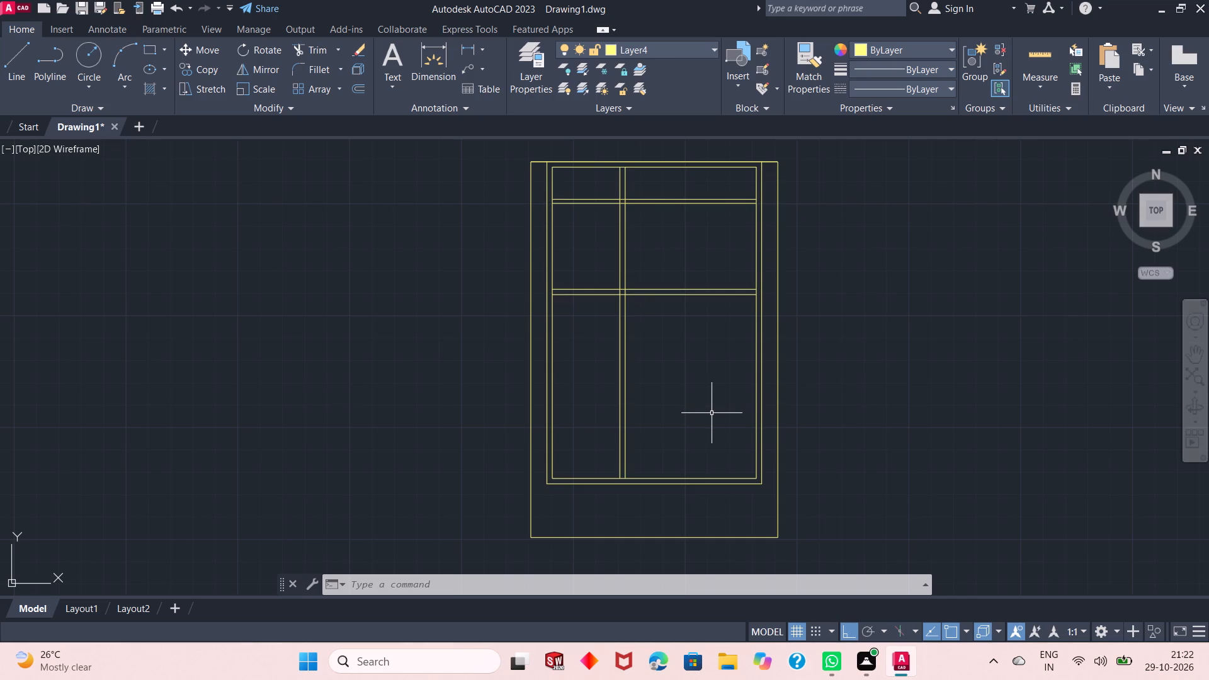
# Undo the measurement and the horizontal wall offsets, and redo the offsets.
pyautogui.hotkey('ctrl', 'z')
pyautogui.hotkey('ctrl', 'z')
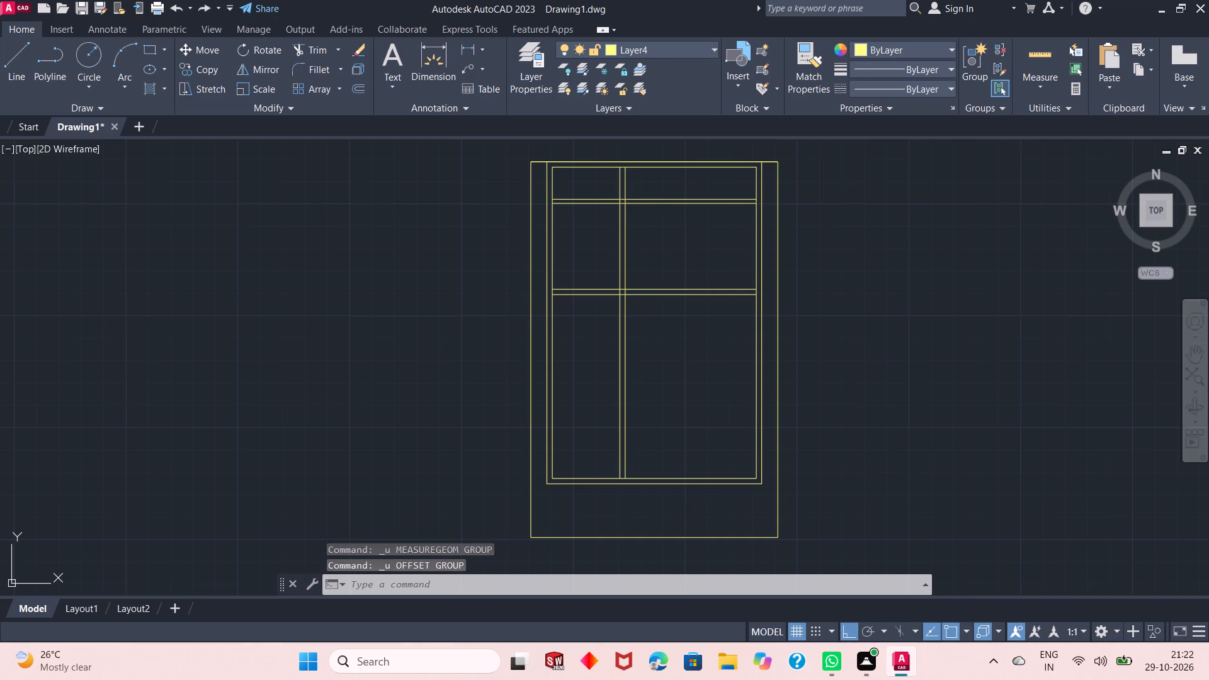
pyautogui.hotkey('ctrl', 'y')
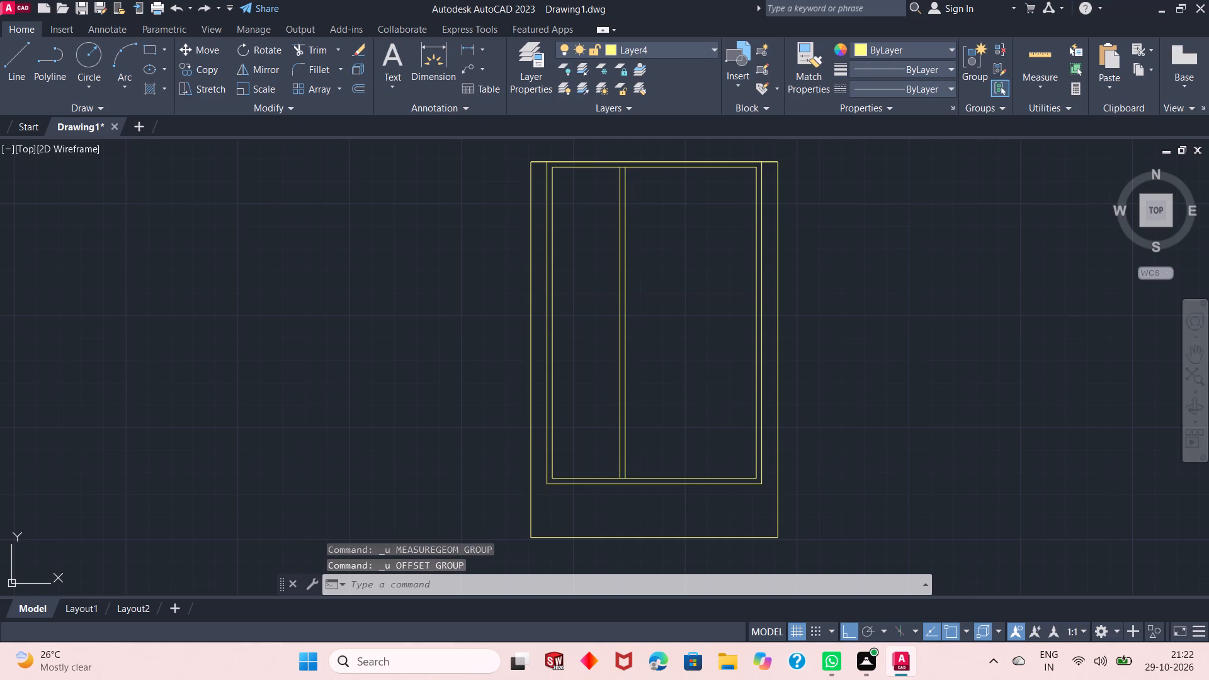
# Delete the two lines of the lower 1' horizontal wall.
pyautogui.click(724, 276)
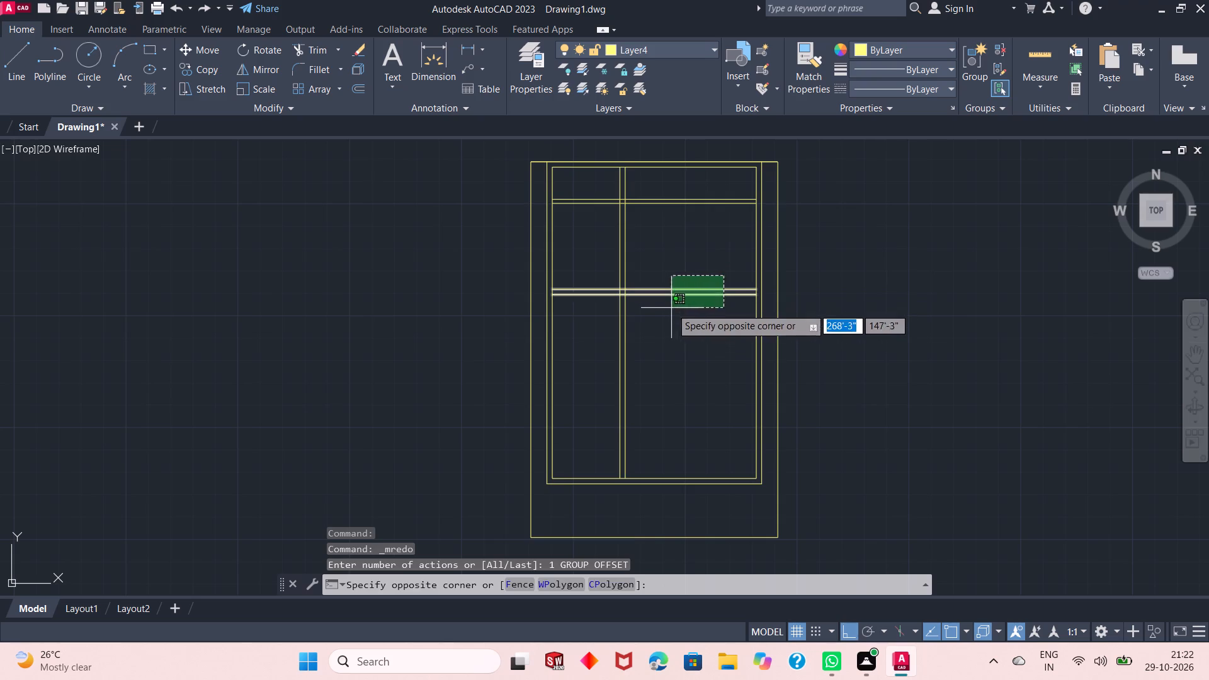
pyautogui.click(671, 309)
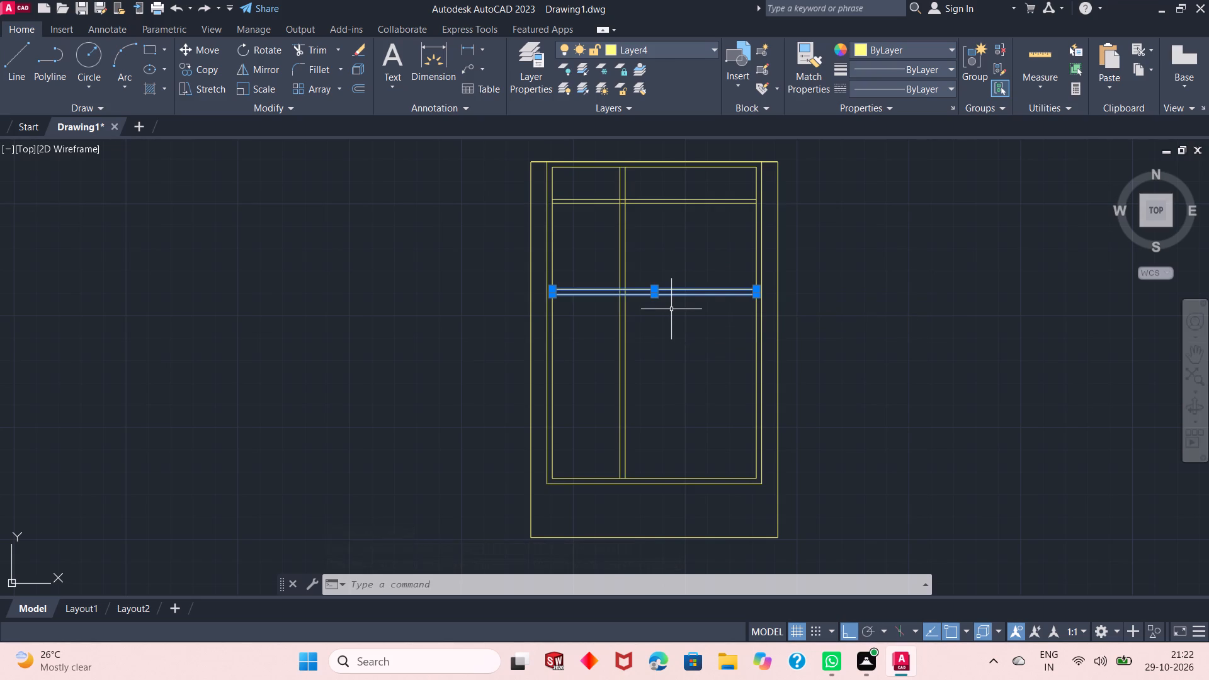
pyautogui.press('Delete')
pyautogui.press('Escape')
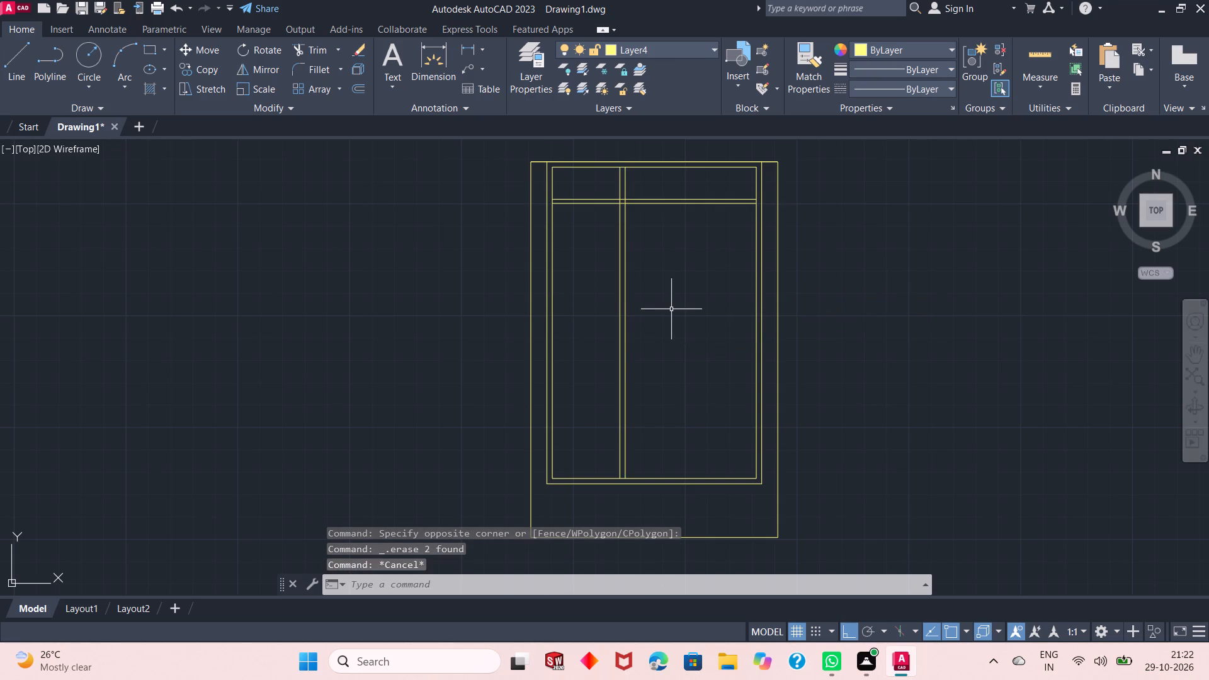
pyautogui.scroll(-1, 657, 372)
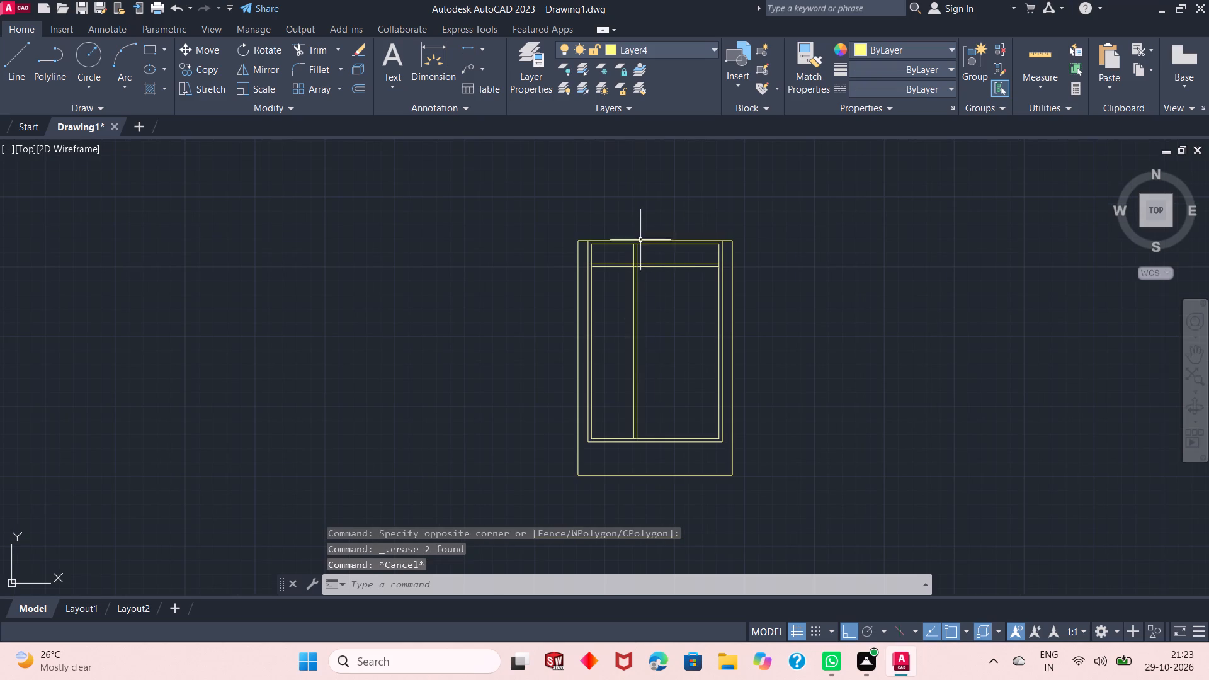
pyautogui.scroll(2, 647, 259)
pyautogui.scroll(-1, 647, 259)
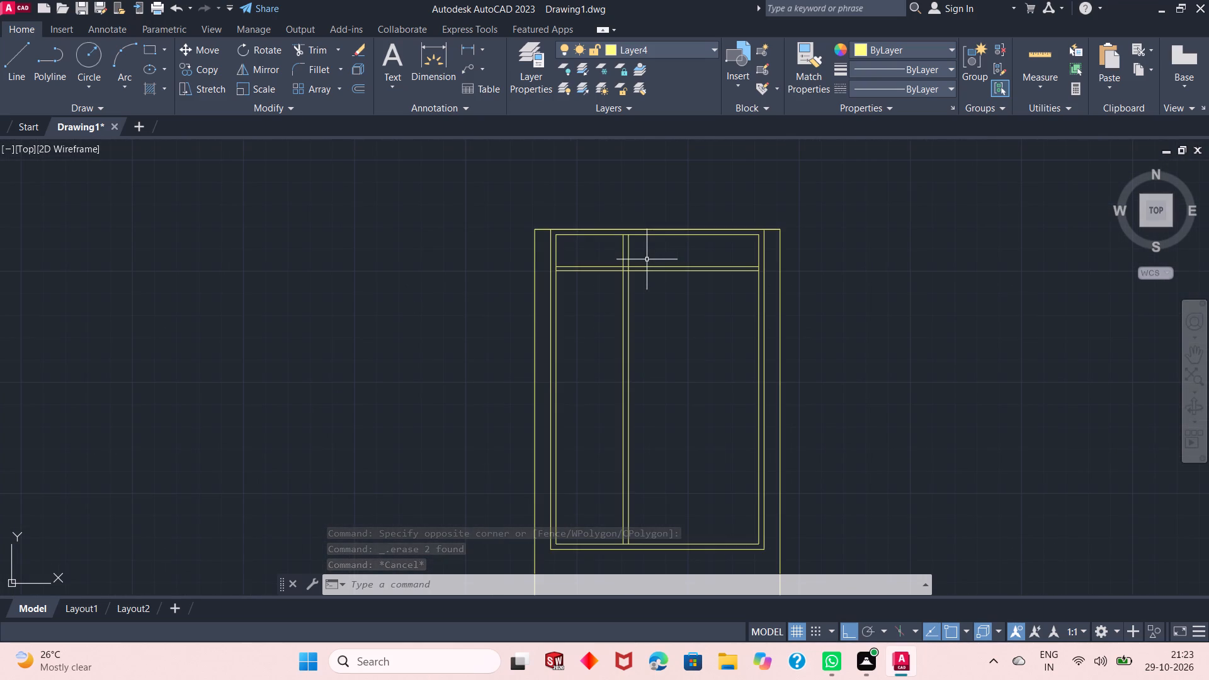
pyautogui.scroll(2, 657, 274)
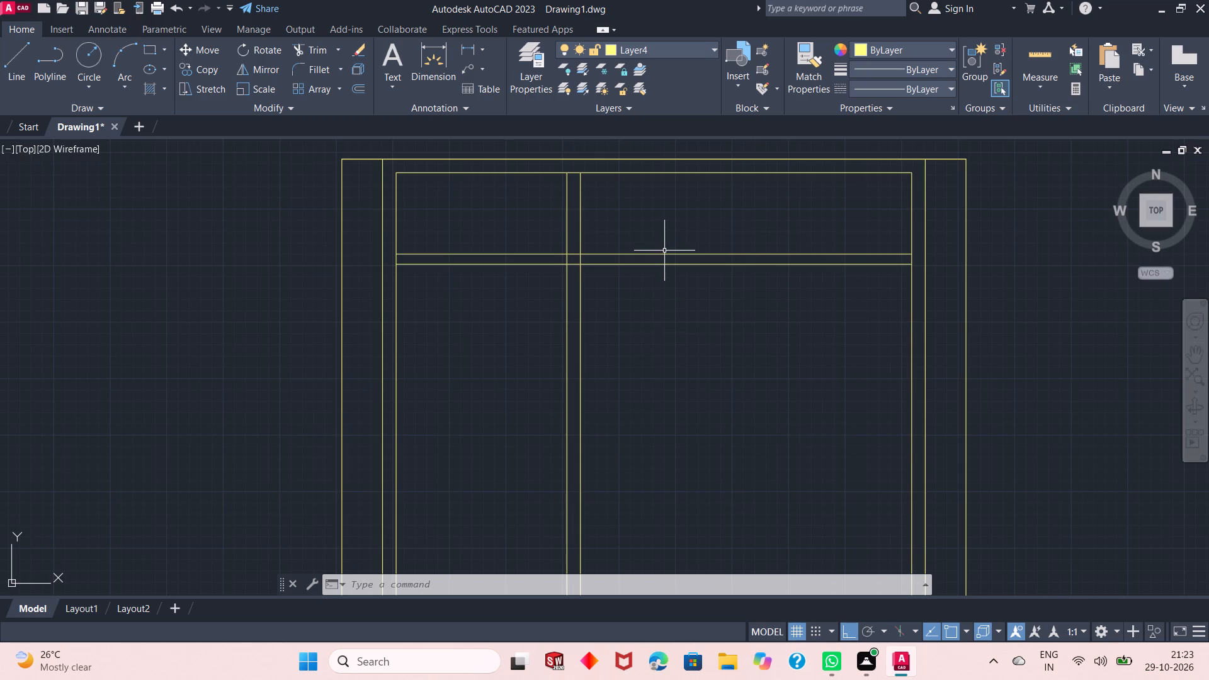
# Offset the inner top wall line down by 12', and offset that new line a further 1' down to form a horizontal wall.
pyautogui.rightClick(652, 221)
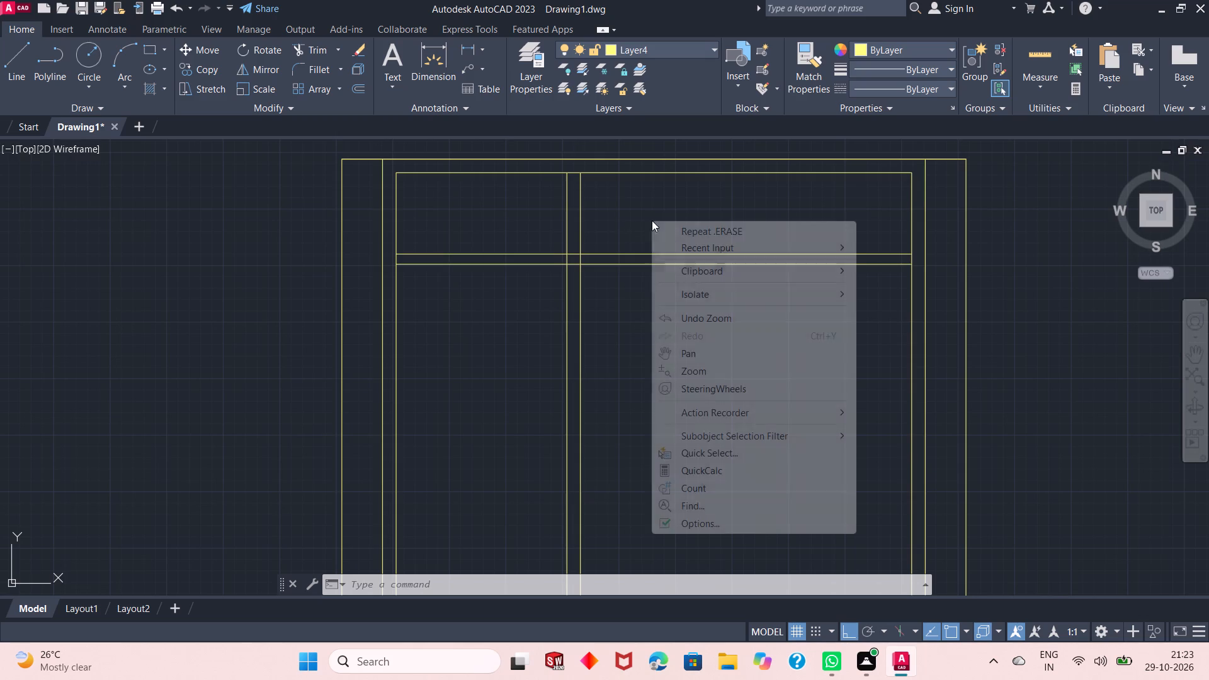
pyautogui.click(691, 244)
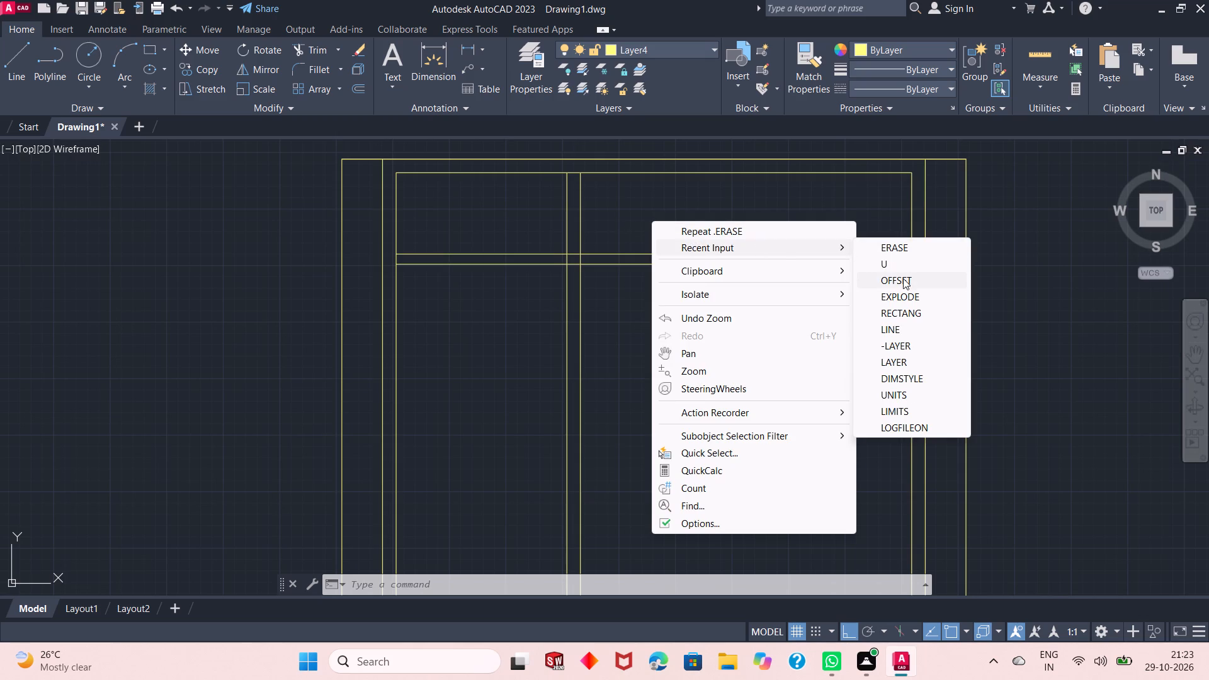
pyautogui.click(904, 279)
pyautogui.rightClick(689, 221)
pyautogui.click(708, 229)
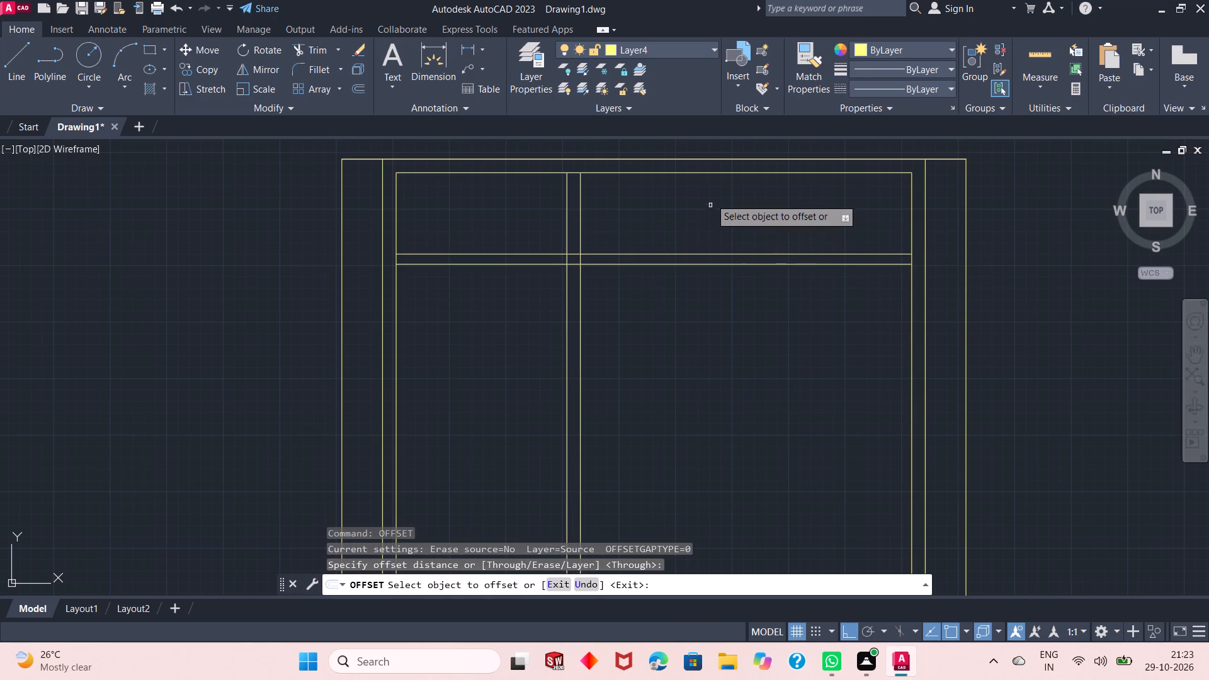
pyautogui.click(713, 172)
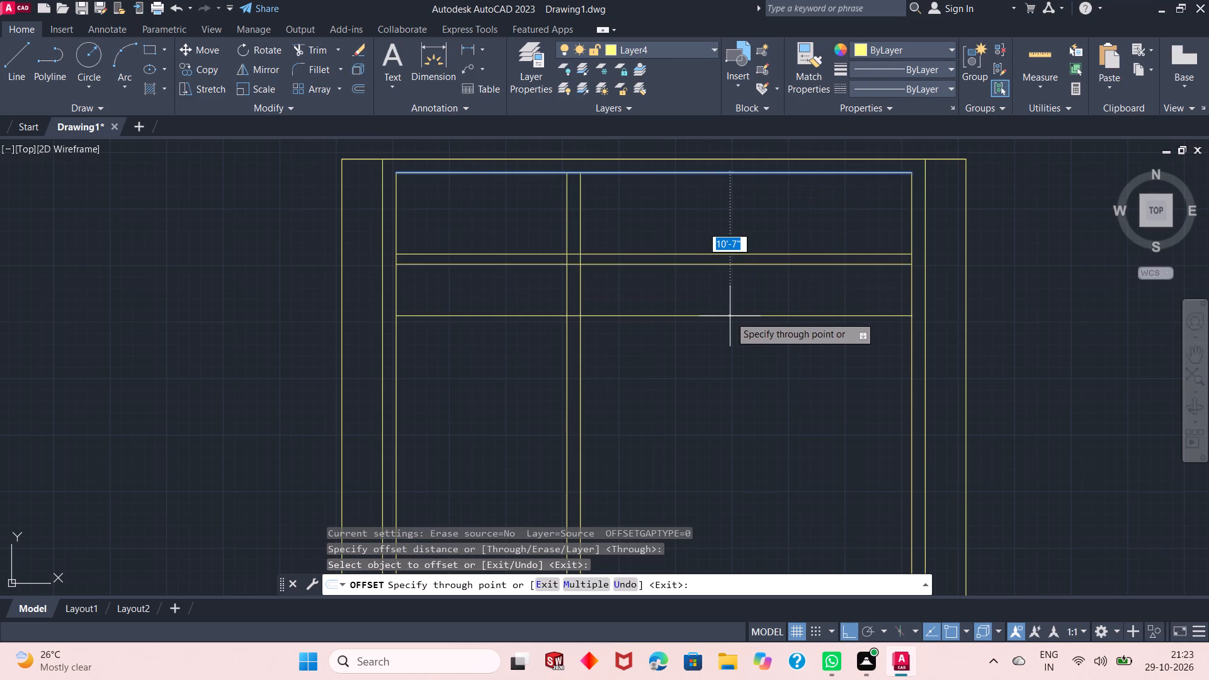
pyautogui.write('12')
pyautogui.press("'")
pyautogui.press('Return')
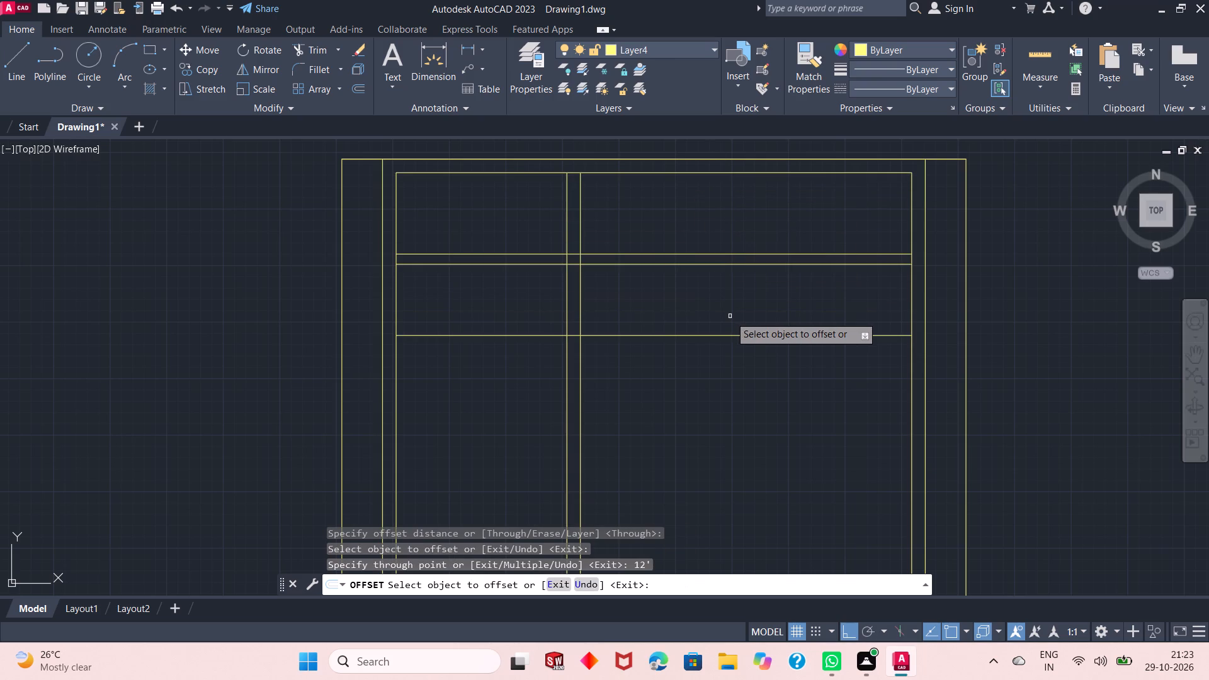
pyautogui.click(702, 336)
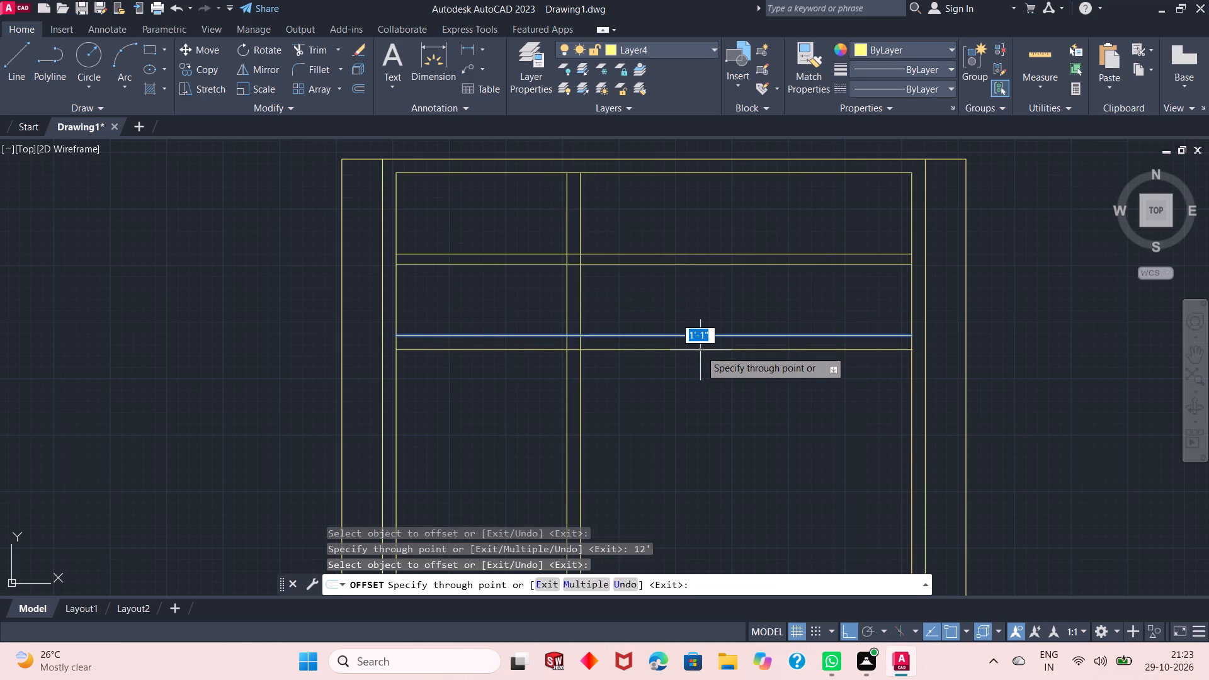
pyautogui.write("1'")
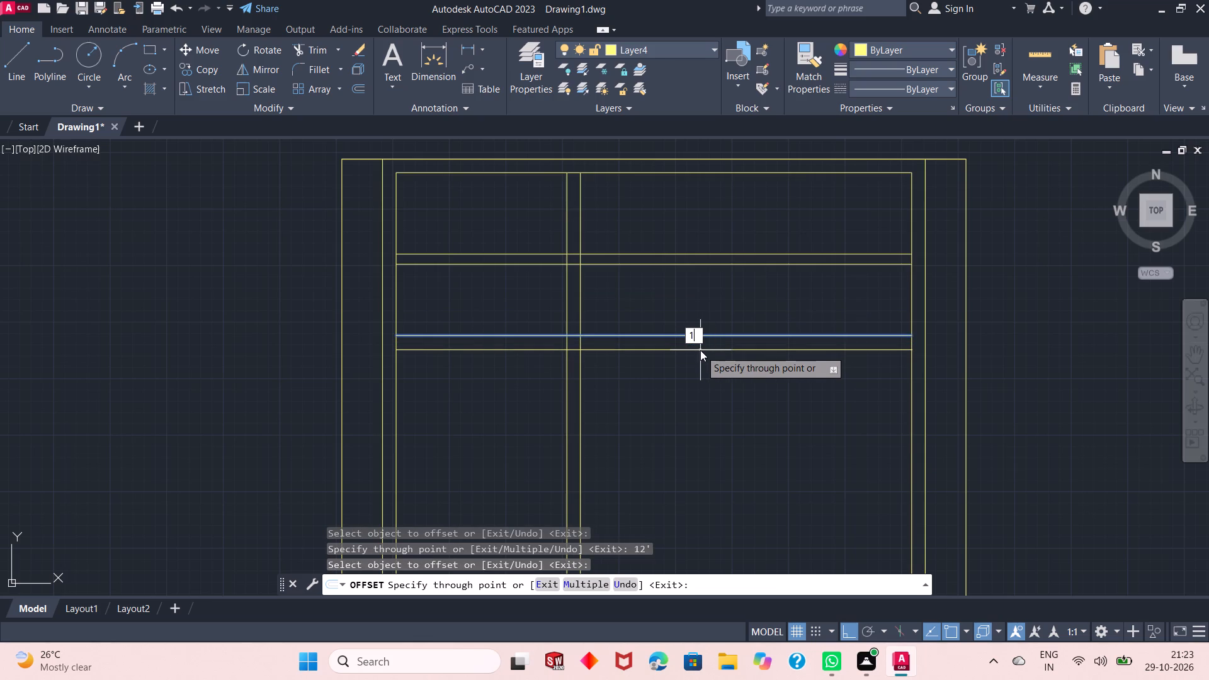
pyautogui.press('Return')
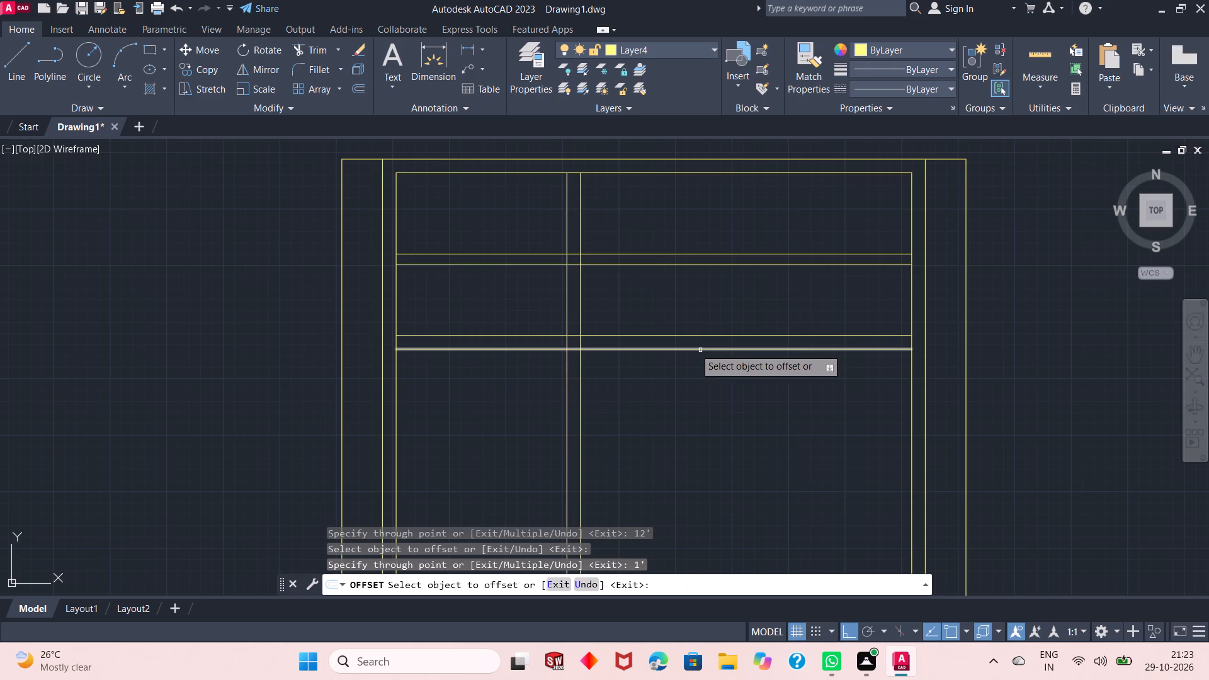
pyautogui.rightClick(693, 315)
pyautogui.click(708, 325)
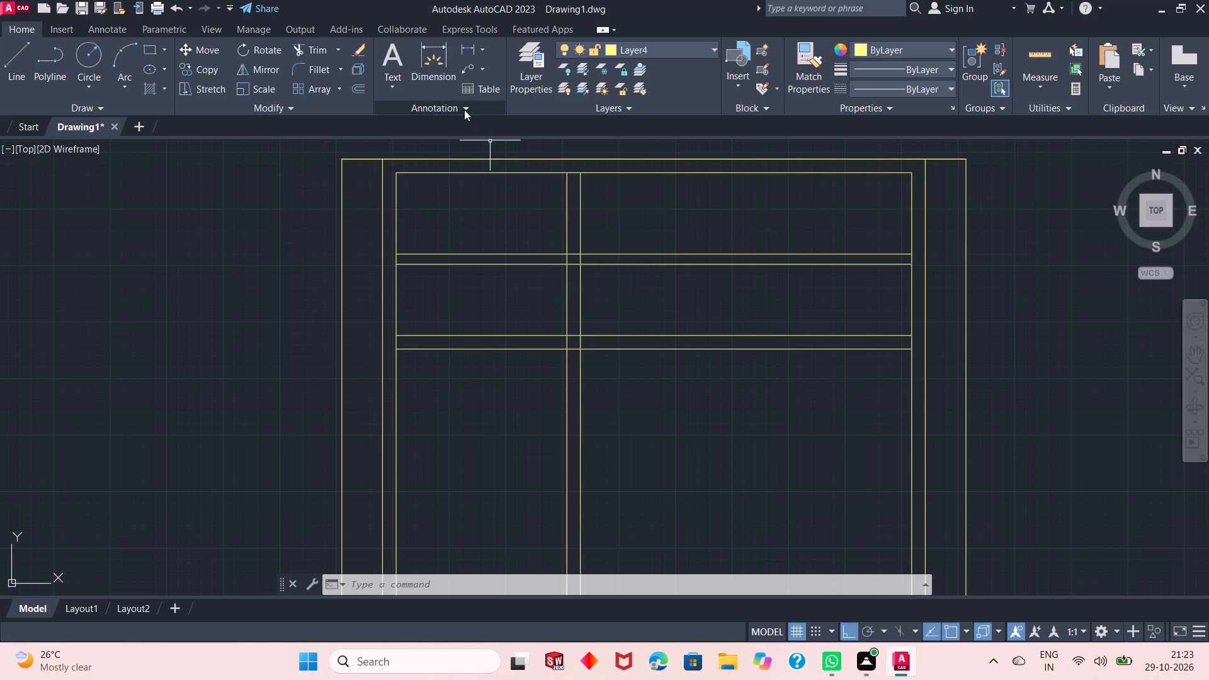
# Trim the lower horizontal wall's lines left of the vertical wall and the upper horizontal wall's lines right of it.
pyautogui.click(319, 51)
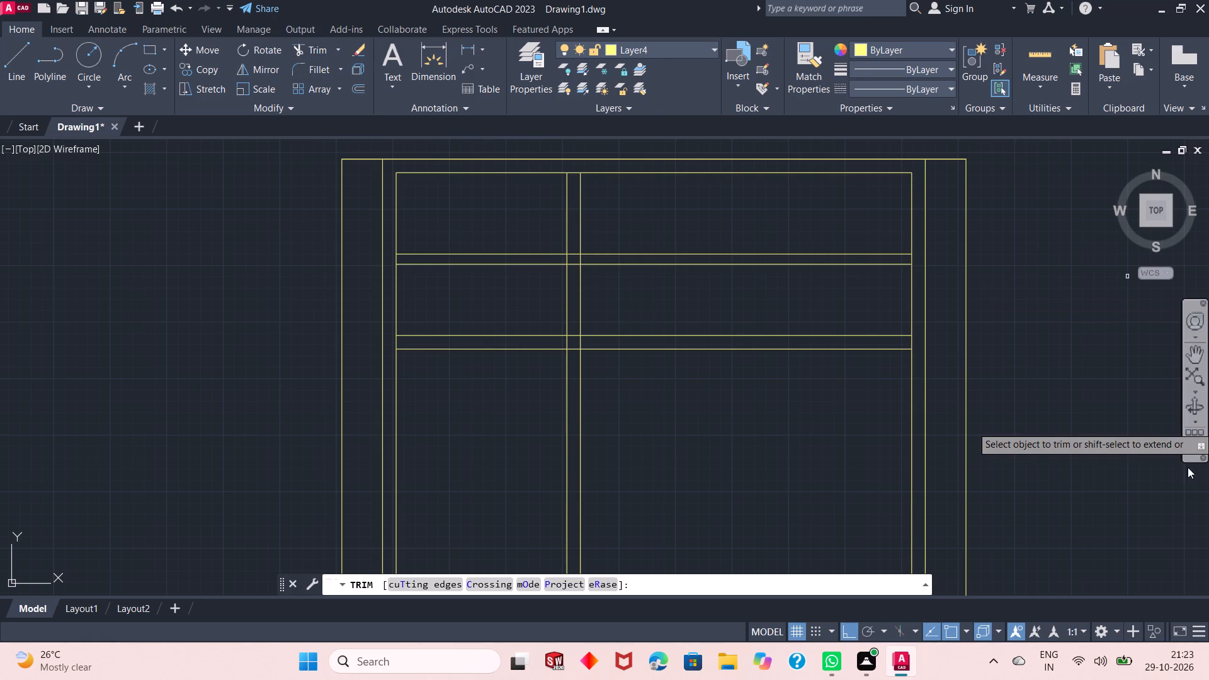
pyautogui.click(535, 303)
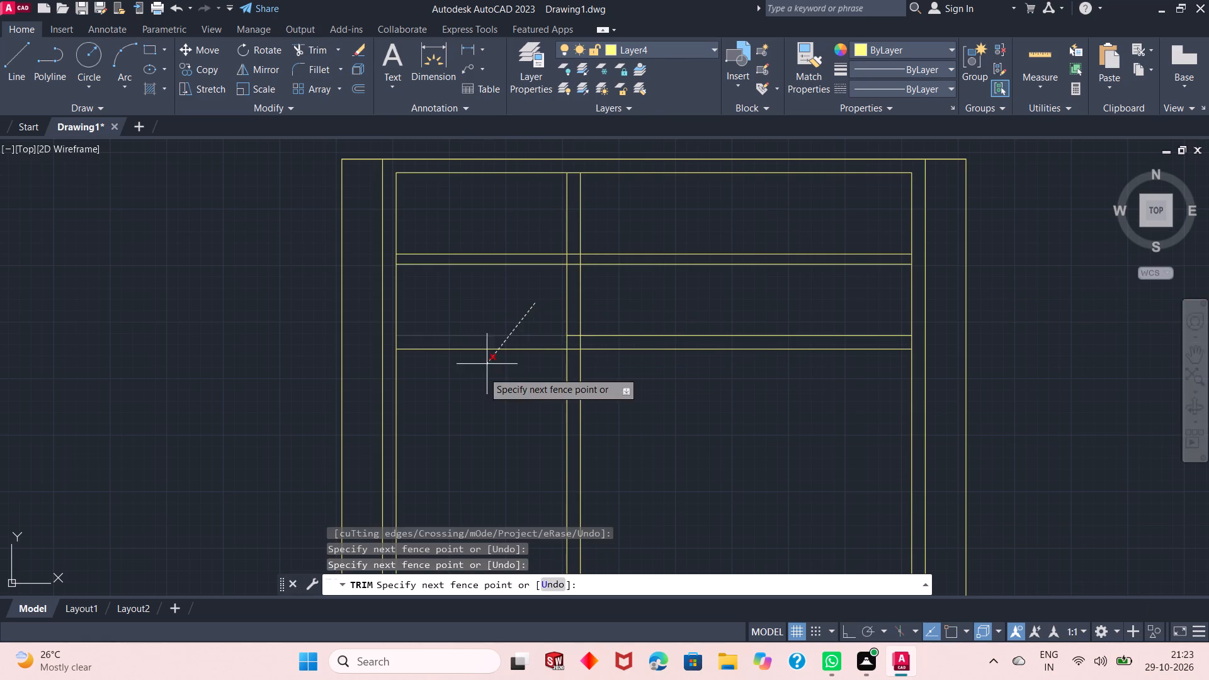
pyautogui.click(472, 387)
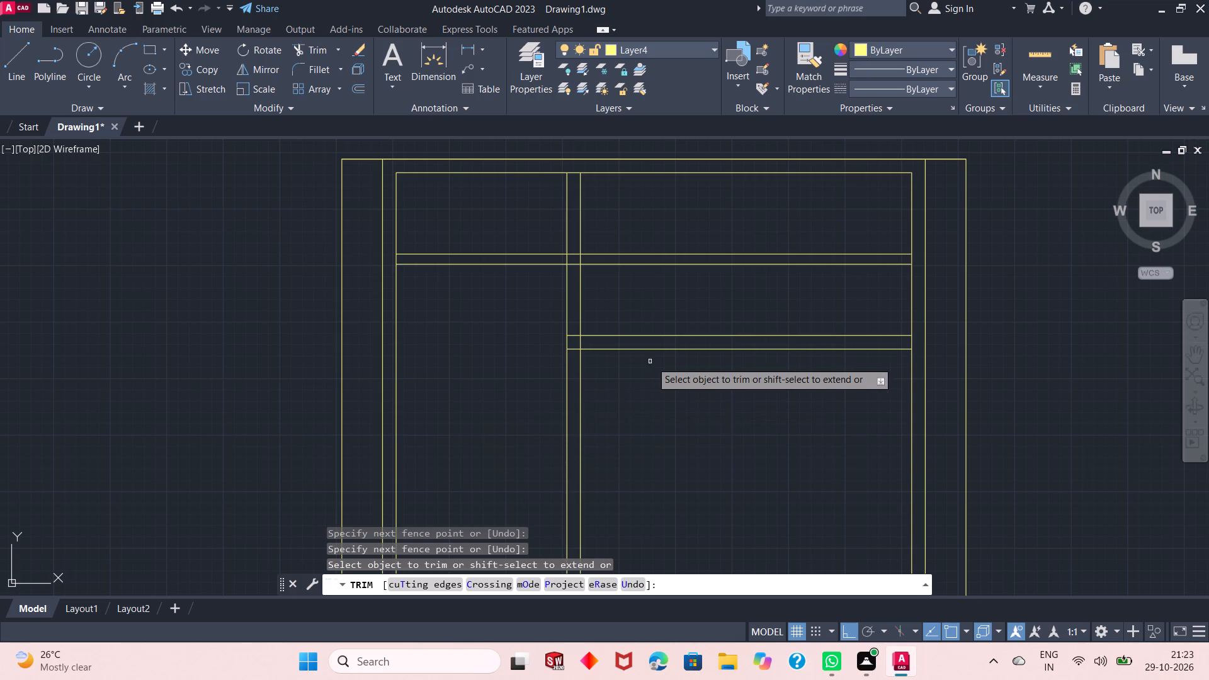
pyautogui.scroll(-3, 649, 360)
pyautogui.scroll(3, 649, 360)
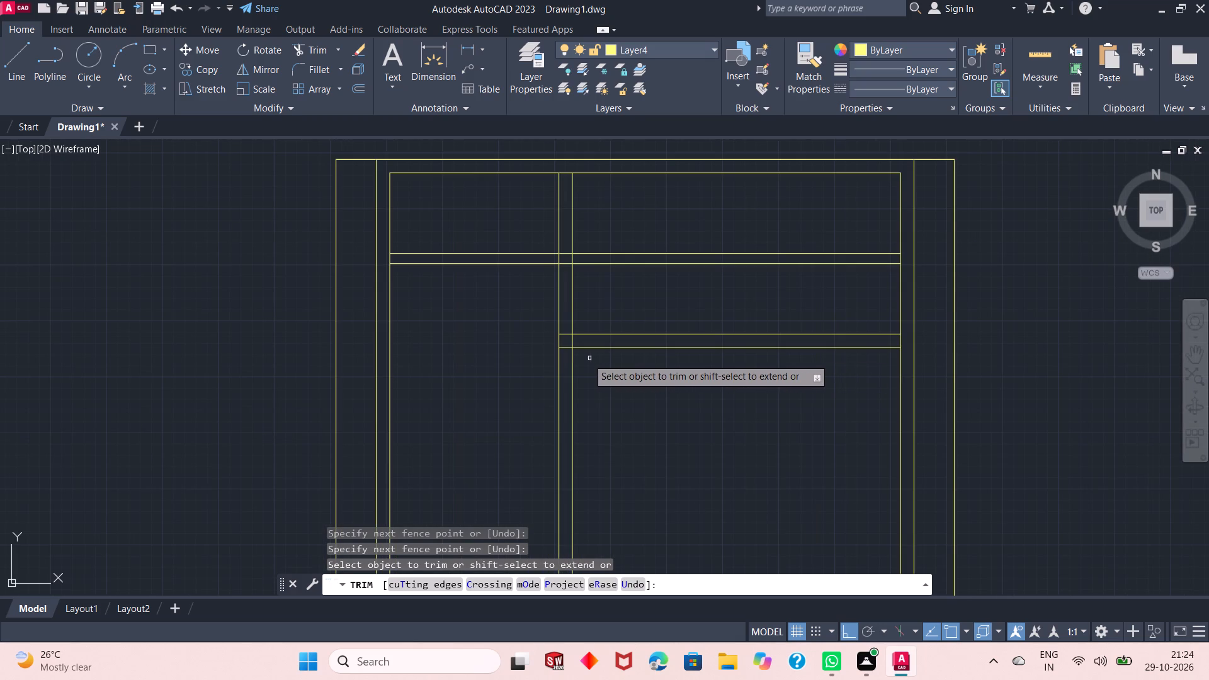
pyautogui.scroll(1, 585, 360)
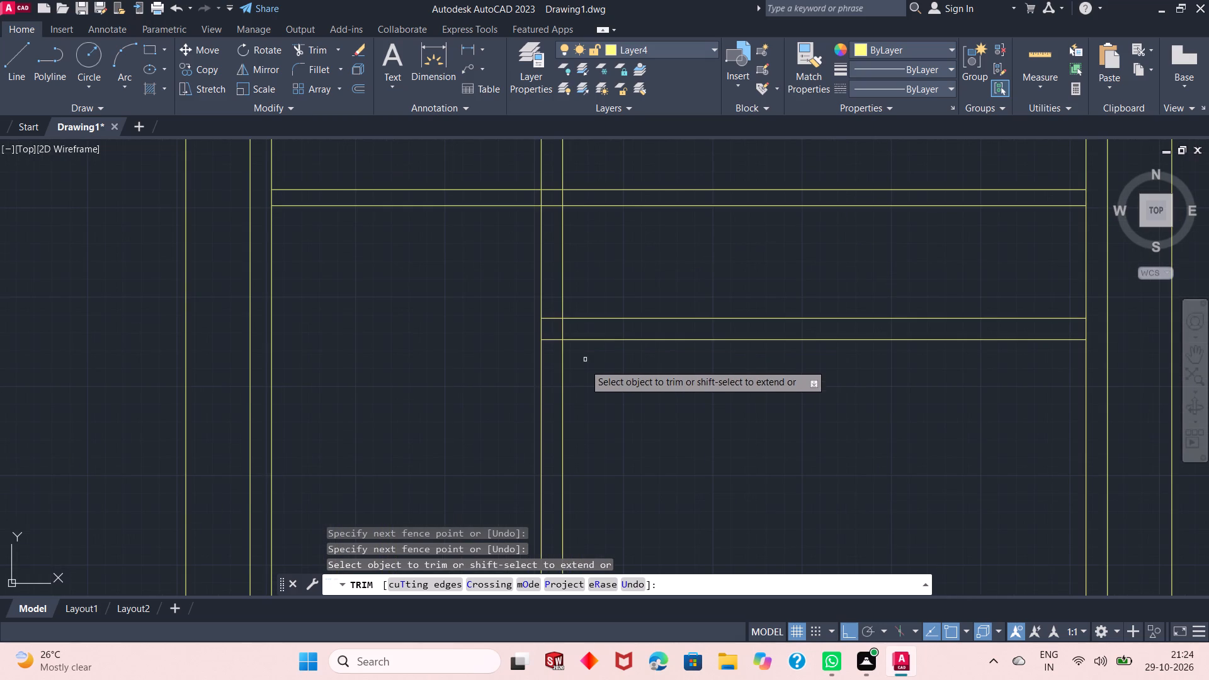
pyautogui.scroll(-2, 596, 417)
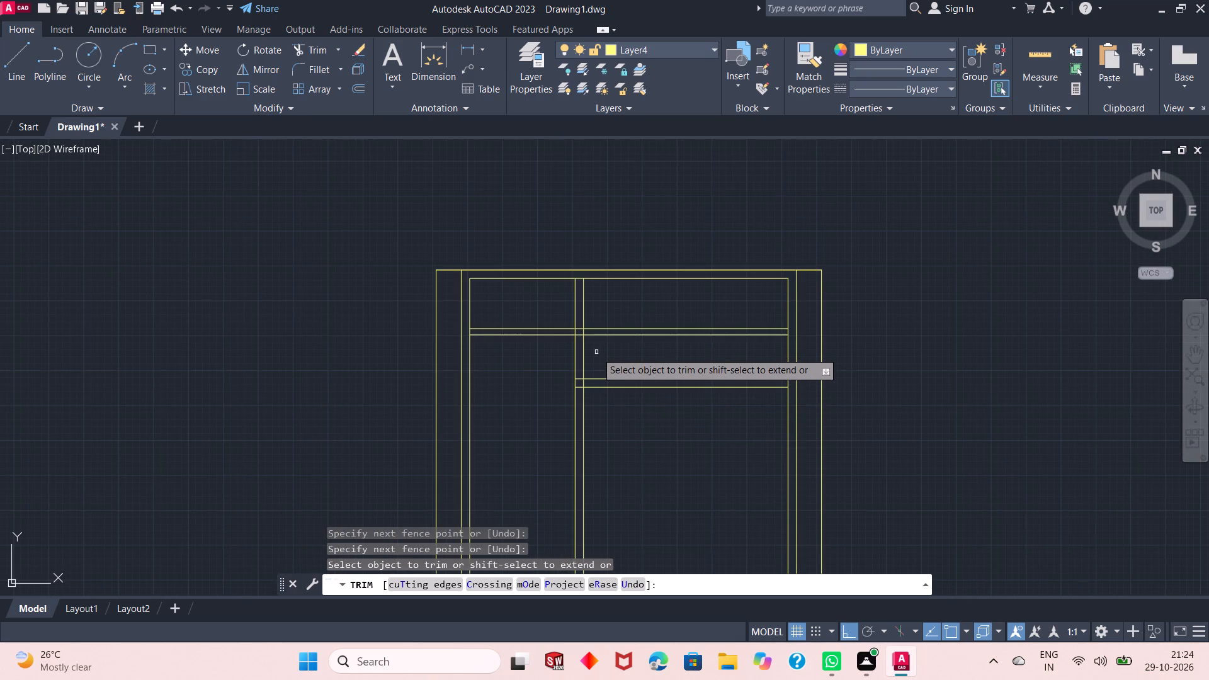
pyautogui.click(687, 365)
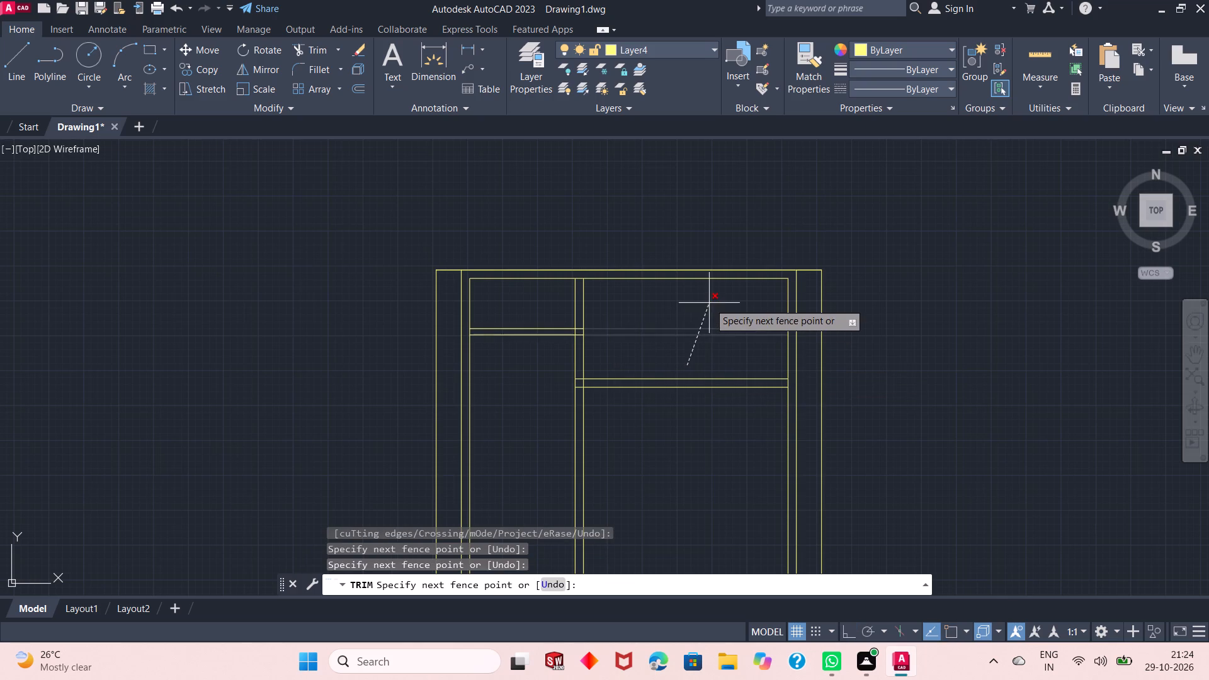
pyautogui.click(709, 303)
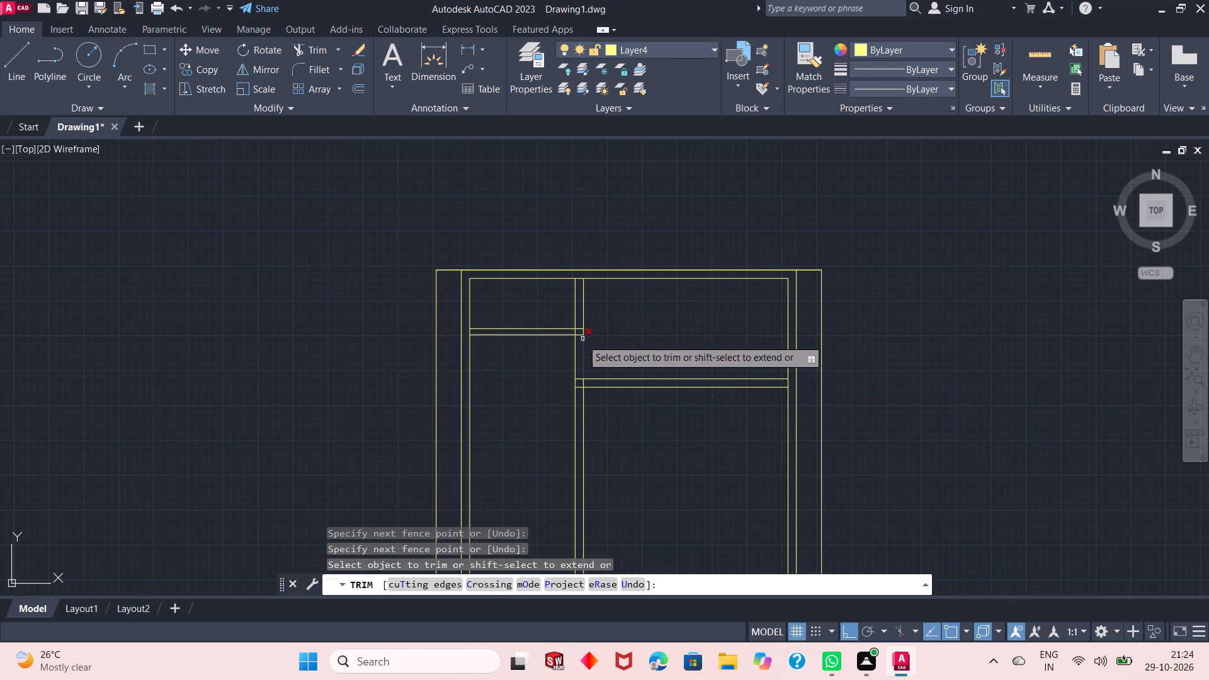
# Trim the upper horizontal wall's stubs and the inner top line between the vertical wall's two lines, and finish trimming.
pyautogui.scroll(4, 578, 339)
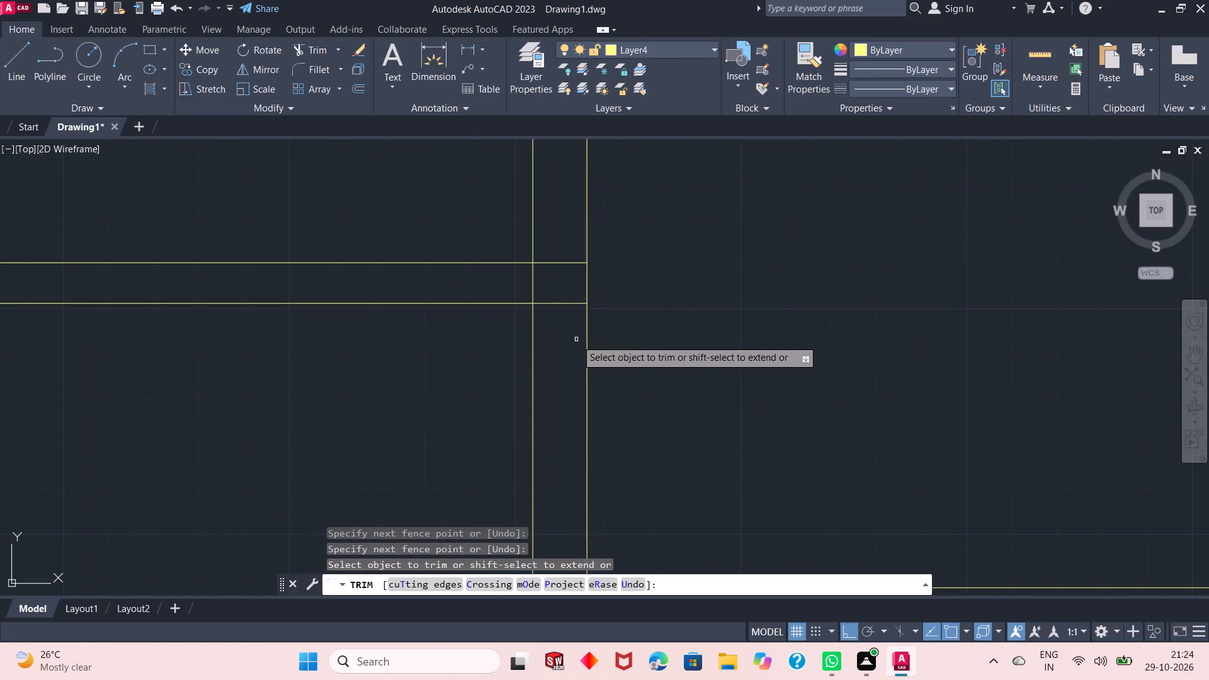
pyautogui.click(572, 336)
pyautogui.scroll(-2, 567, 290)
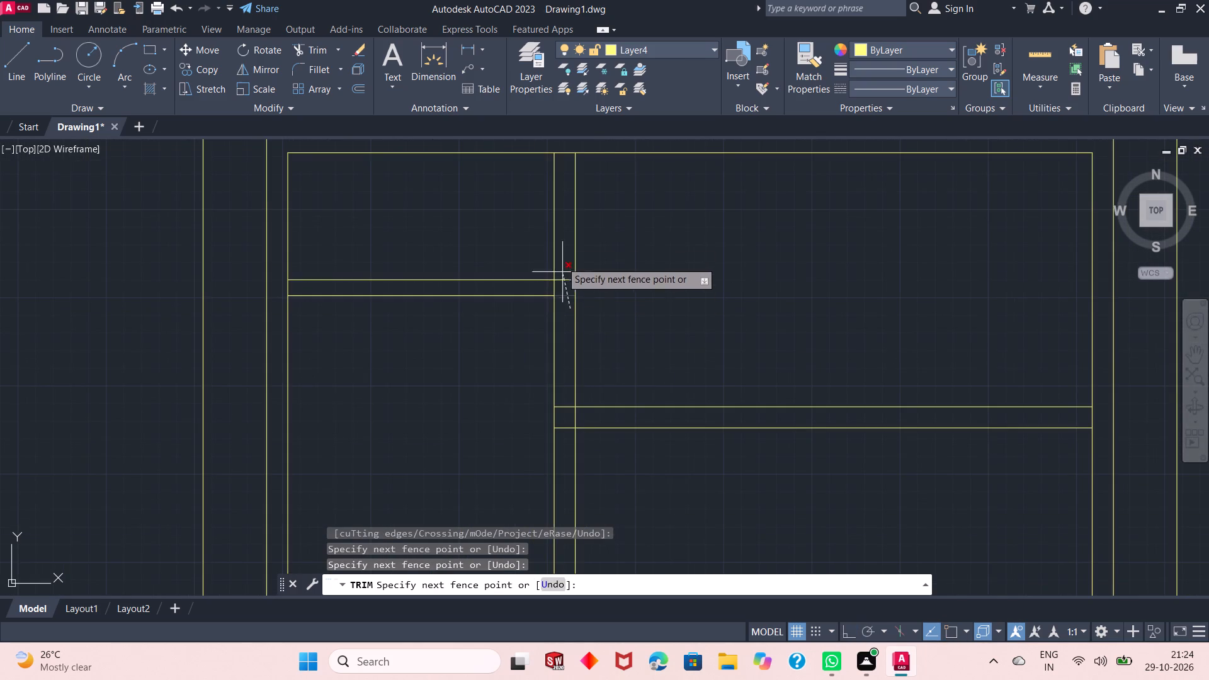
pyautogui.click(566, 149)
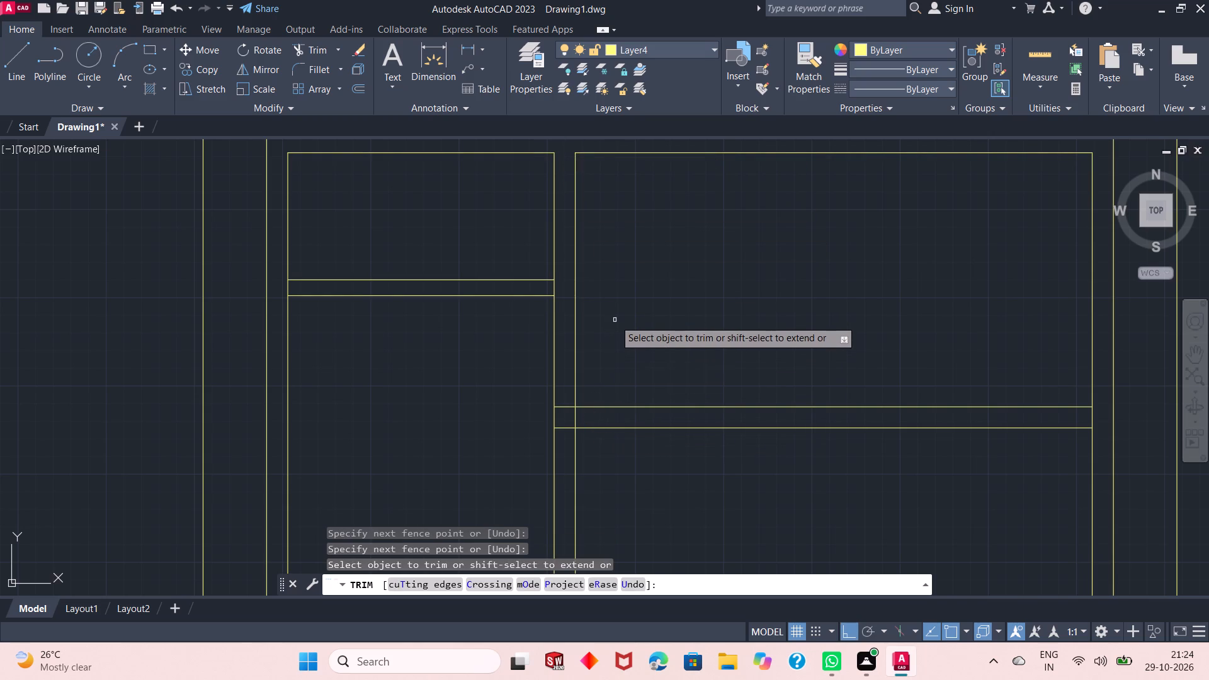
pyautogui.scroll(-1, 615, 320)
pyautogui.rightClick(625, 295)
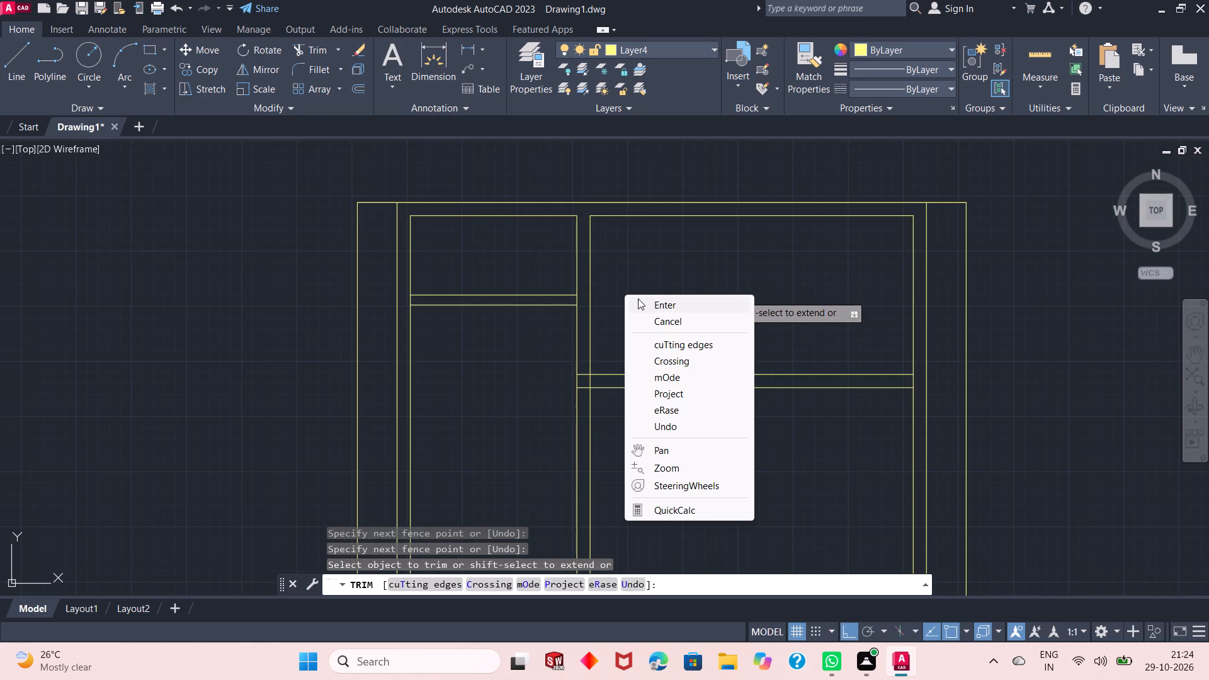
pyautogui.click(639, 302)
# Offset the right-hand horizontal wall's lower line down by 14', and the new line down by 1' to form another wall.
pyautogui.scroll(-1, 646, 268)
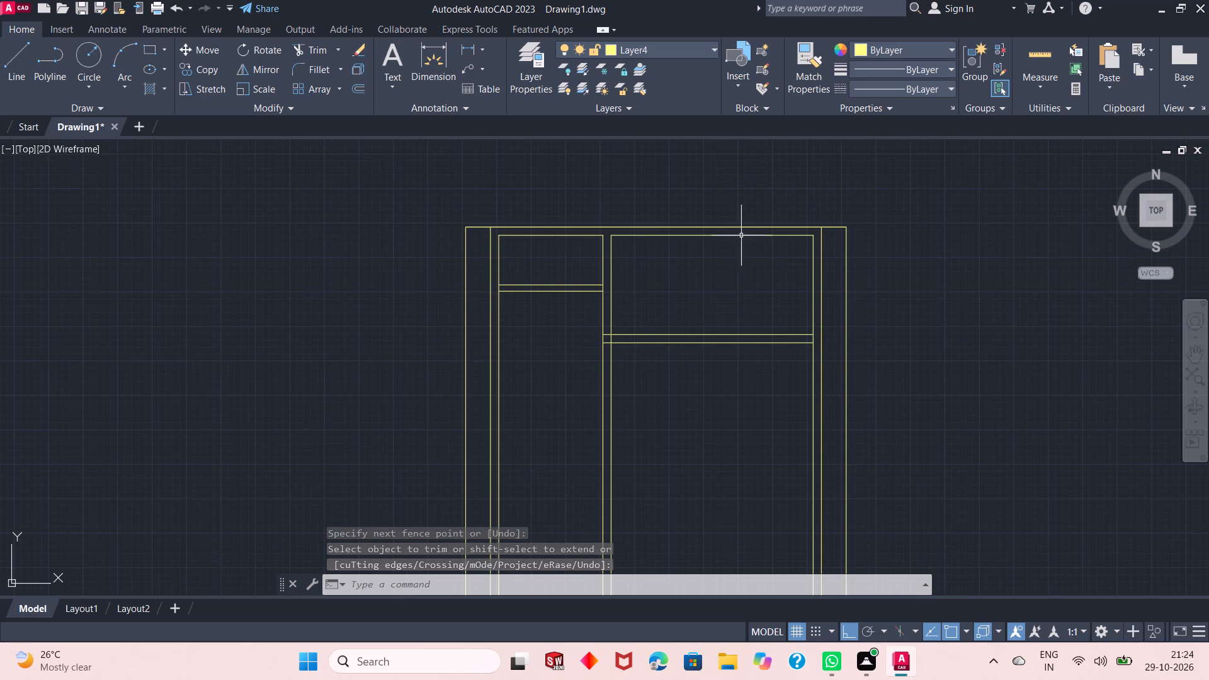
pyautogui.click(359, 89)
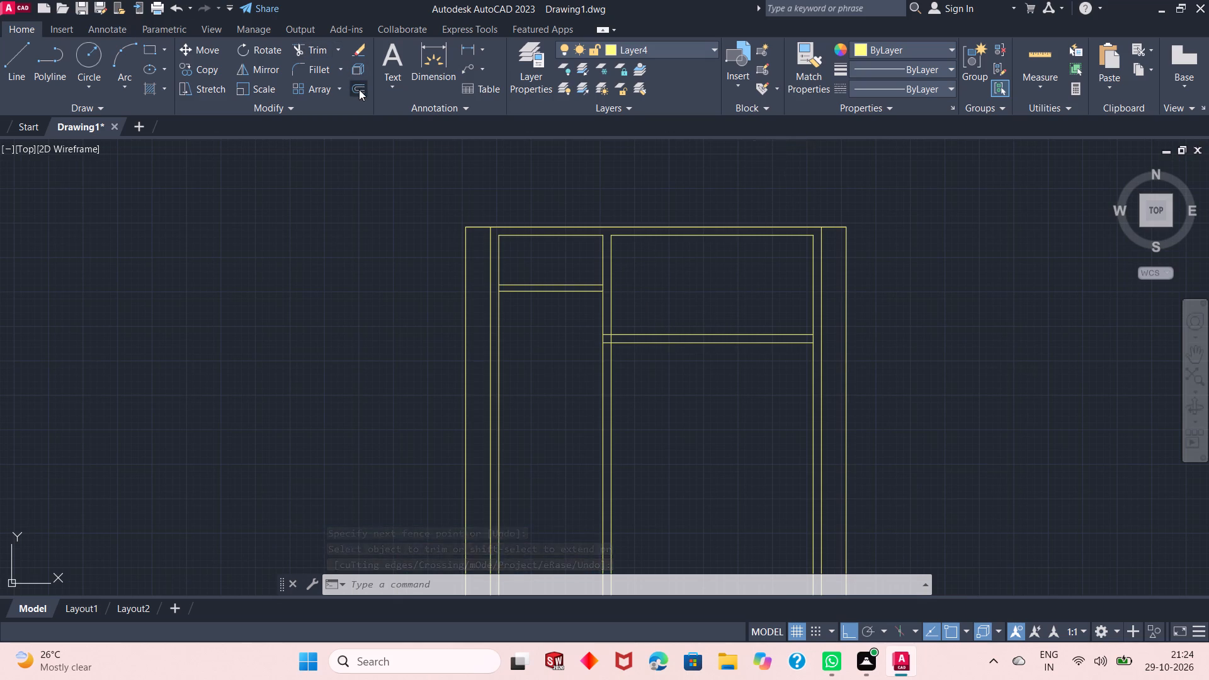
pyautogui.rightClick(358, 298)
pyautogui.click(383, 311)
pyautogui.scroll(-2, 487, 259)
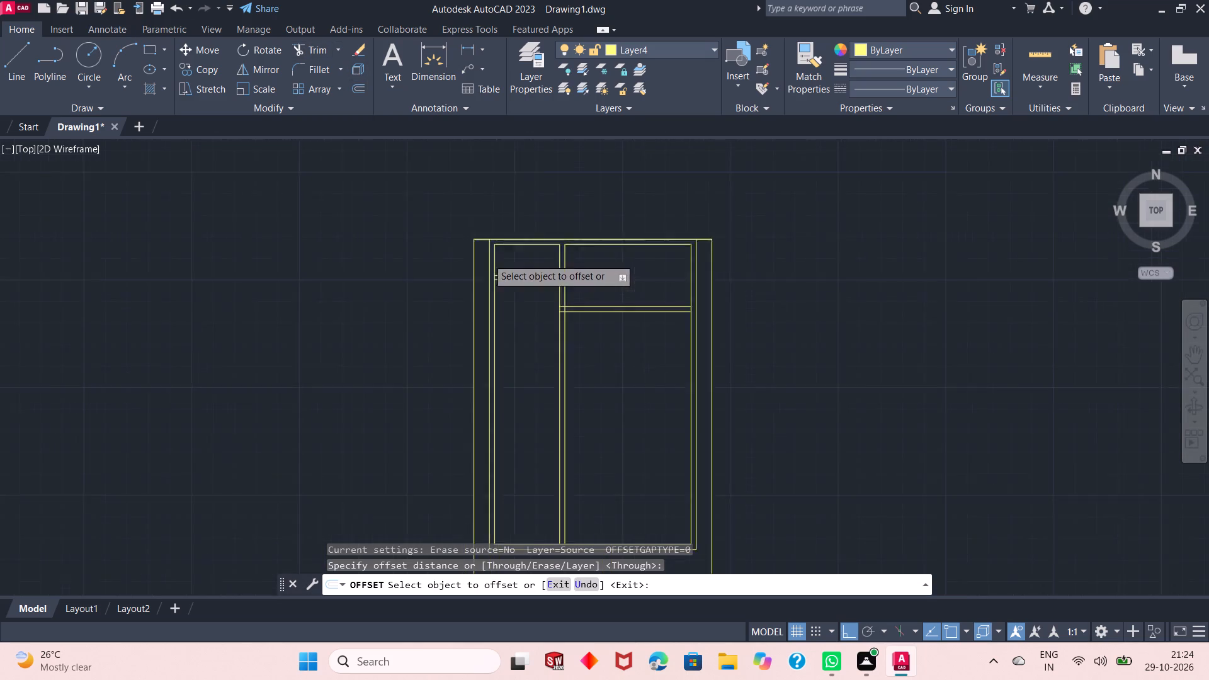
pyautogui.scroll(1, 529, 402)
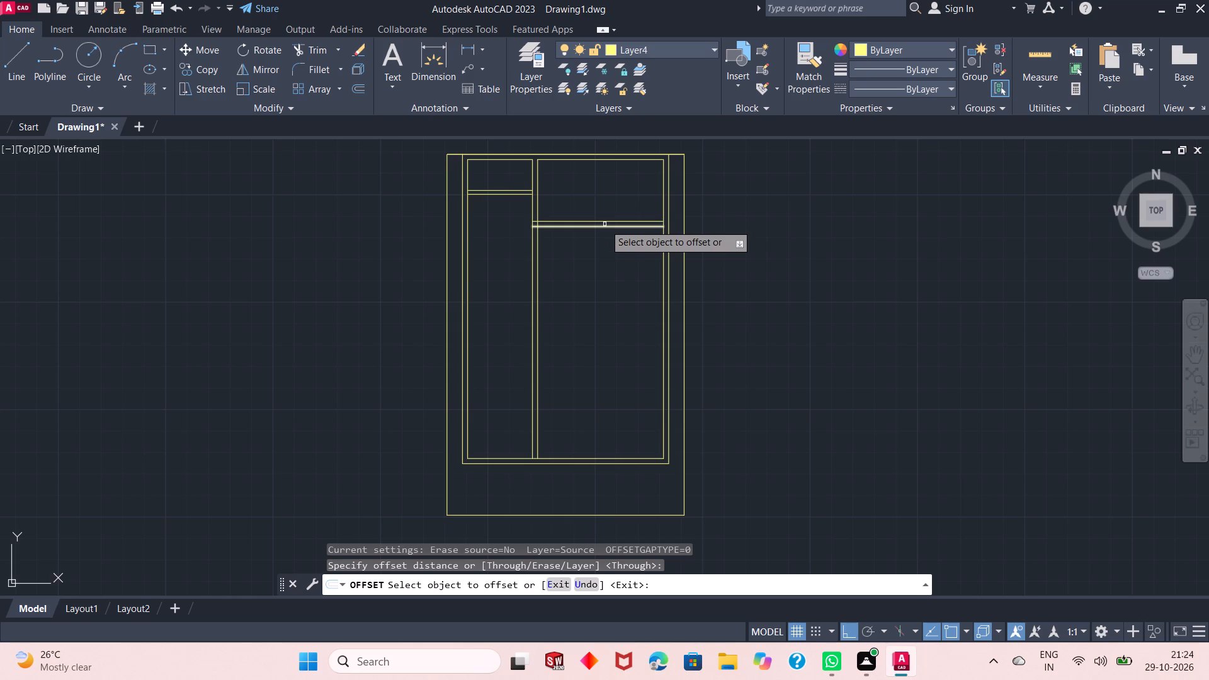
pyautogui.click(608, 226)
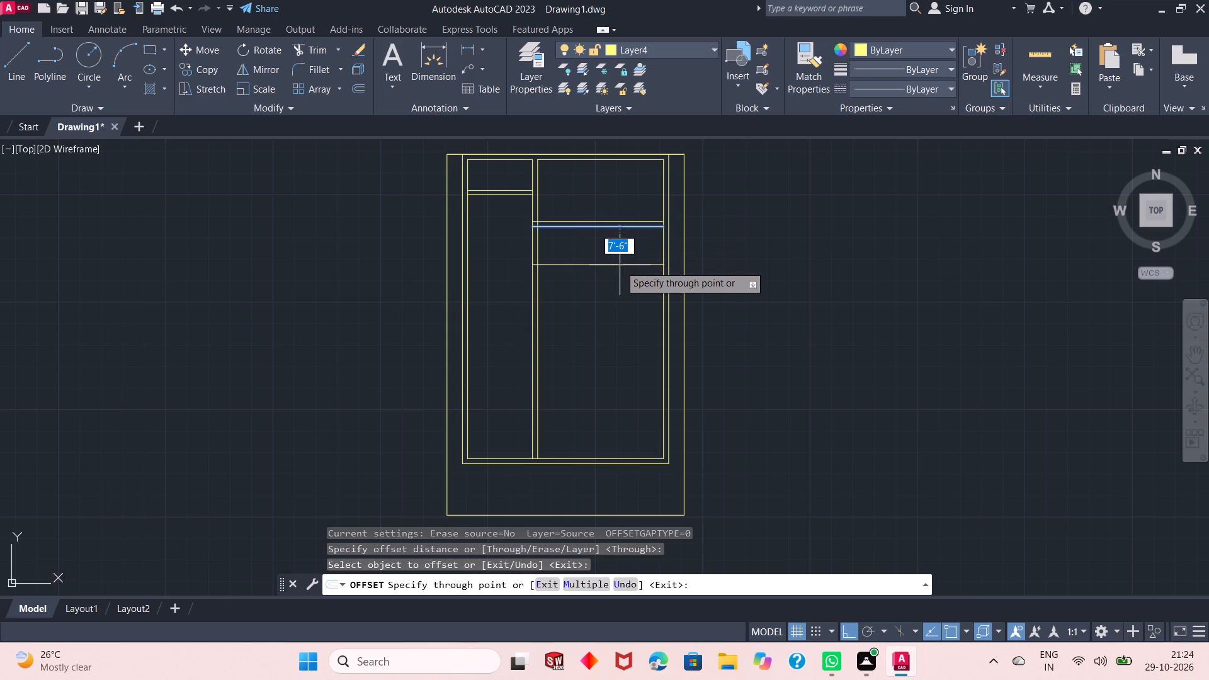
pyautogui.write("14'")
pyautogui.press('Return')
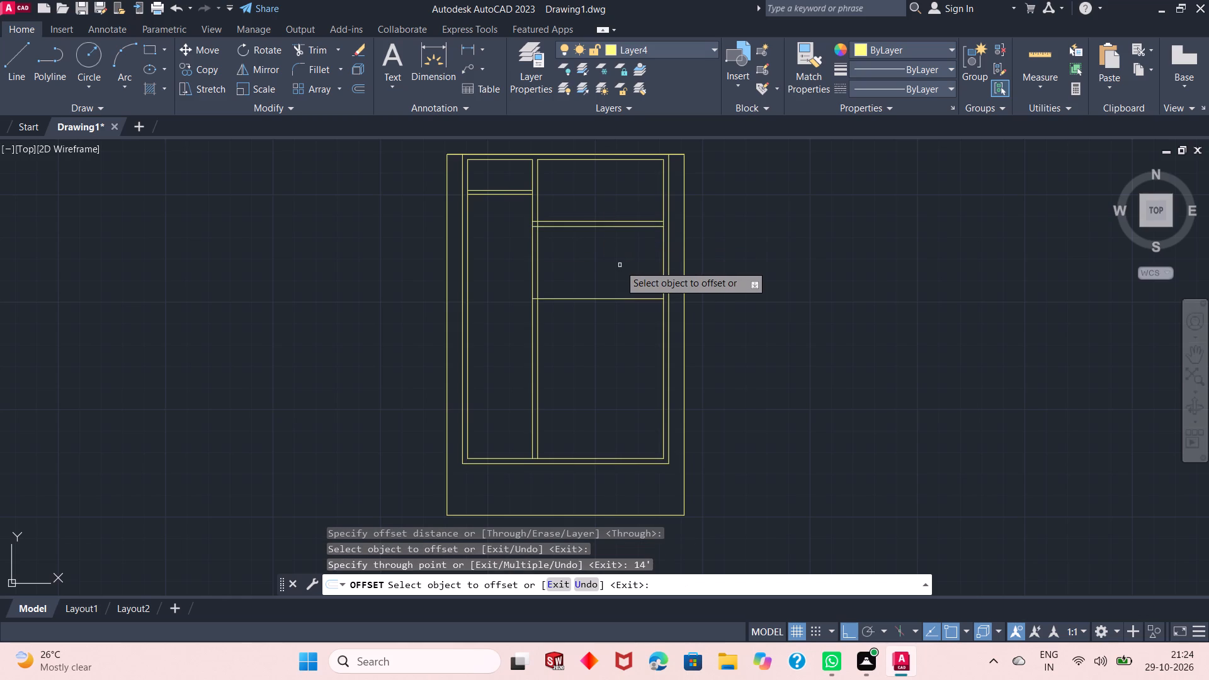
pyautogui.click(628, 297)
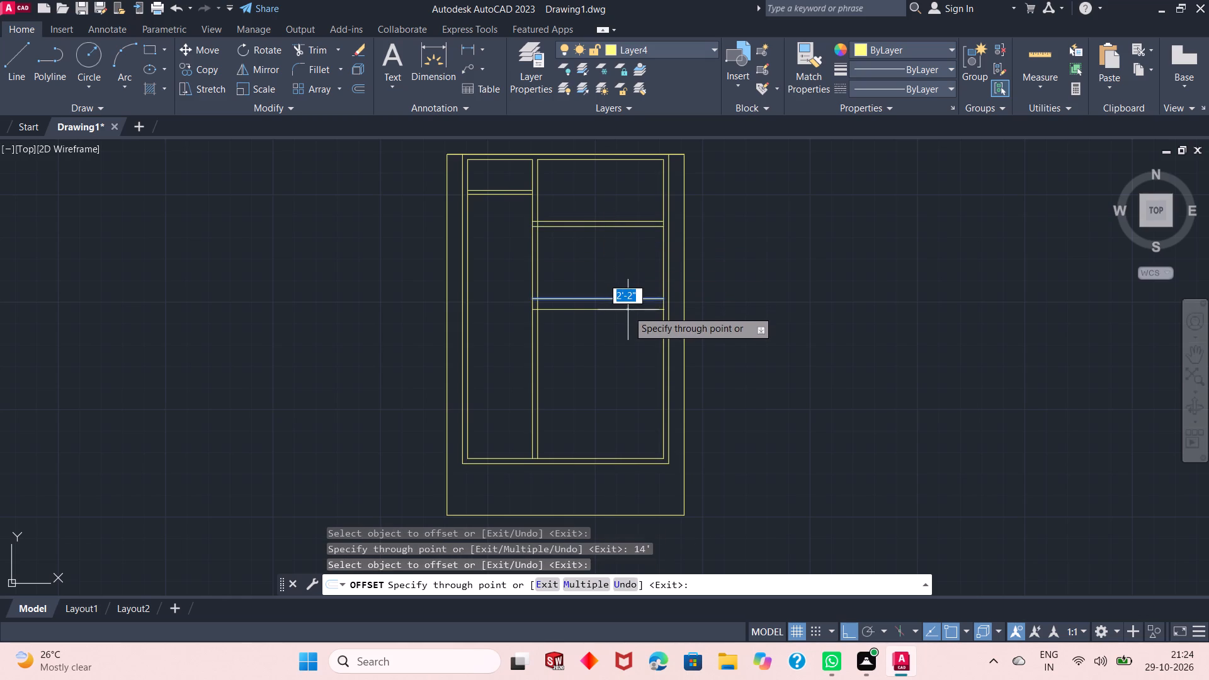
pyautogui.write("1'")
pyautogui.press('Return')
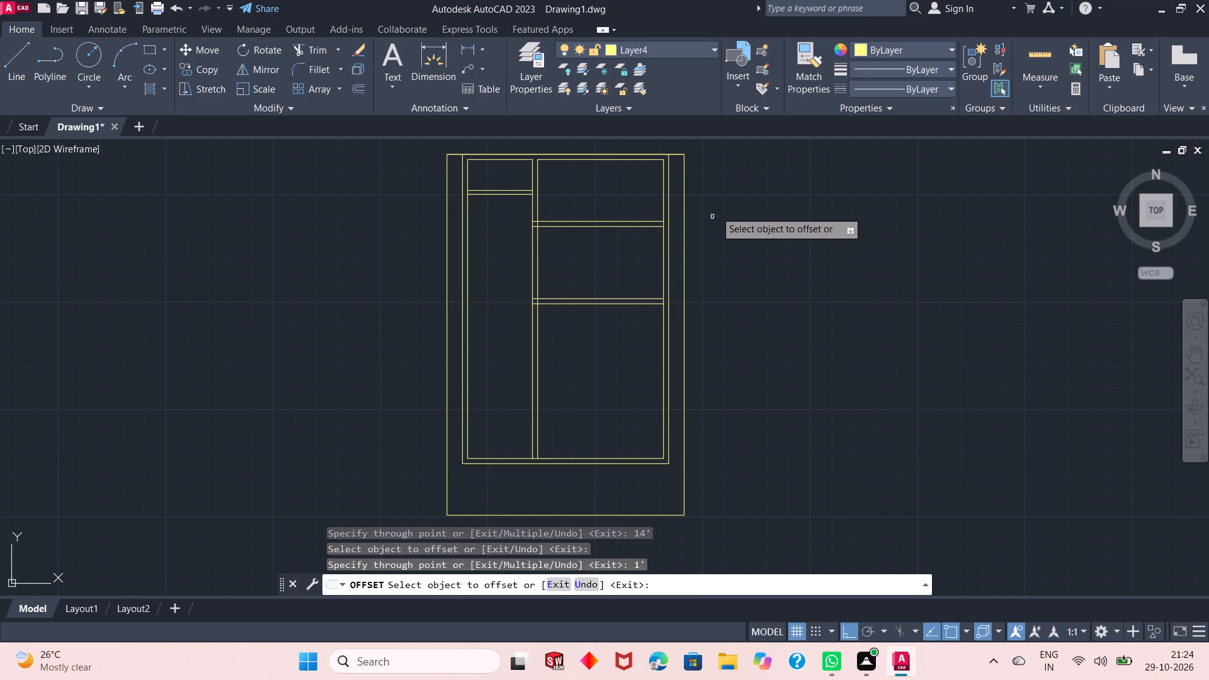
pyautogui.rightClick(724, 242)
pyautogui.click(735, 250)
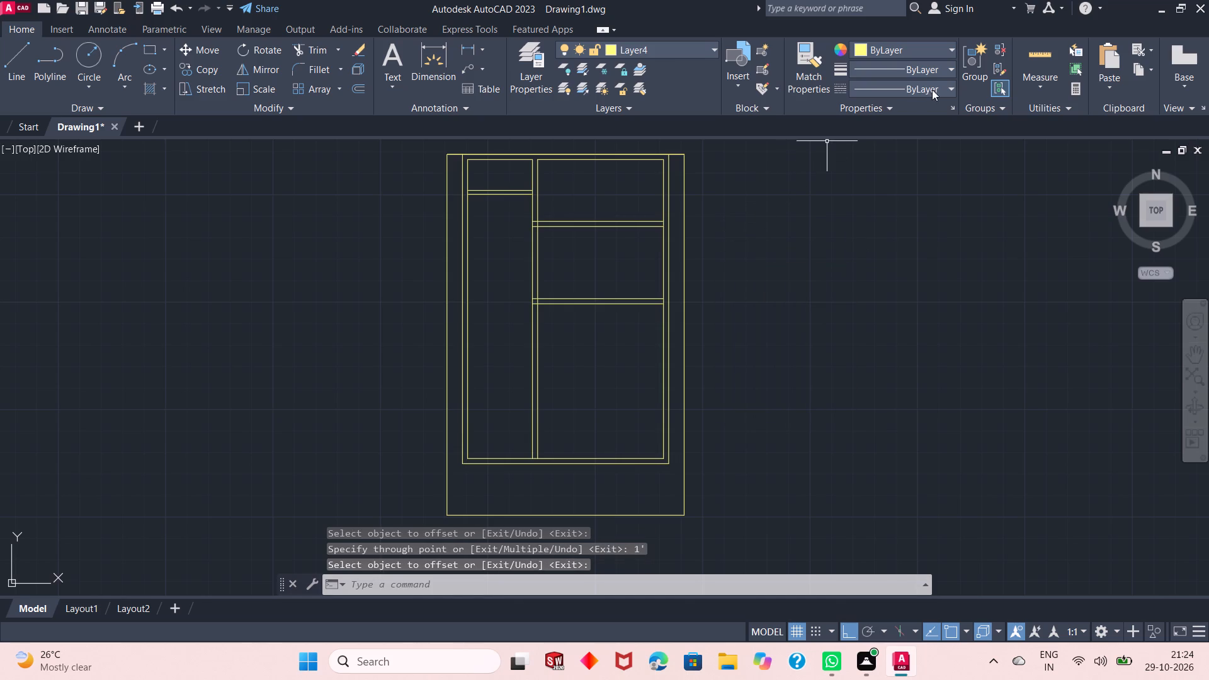
# Measure the large room below the lowest horizontal wall, on the right side of the vertical wall.
pyautogui.click(1047, 60)
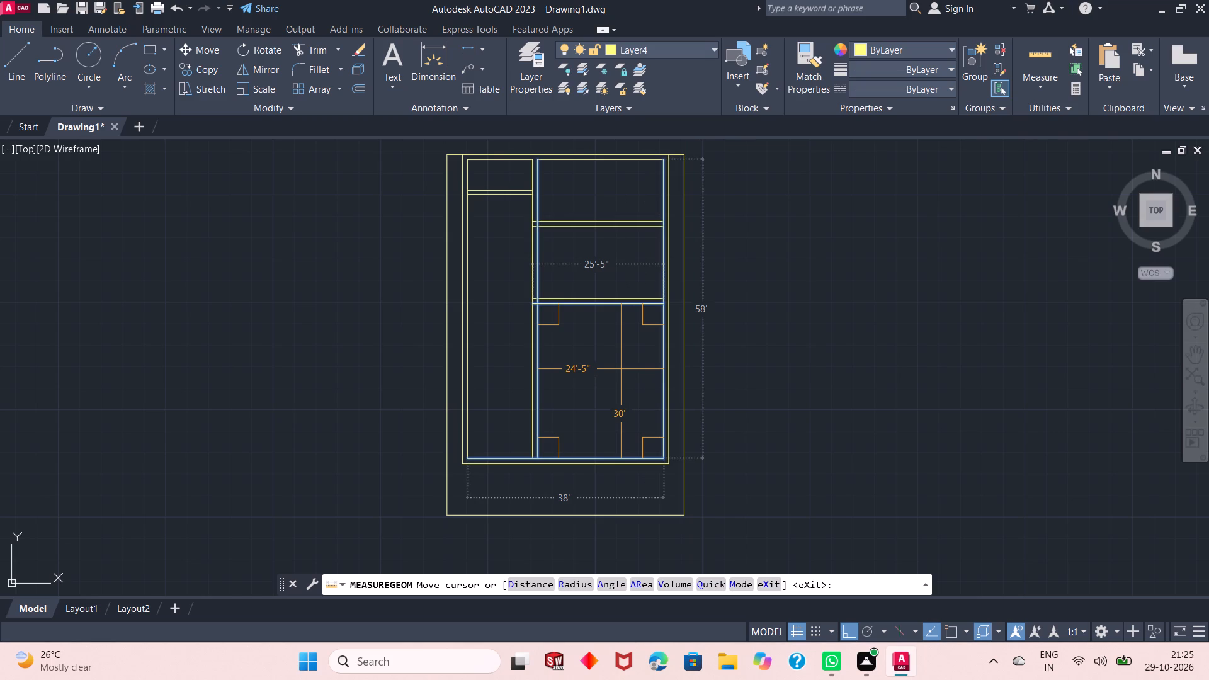
pyautogui.press('Escape')
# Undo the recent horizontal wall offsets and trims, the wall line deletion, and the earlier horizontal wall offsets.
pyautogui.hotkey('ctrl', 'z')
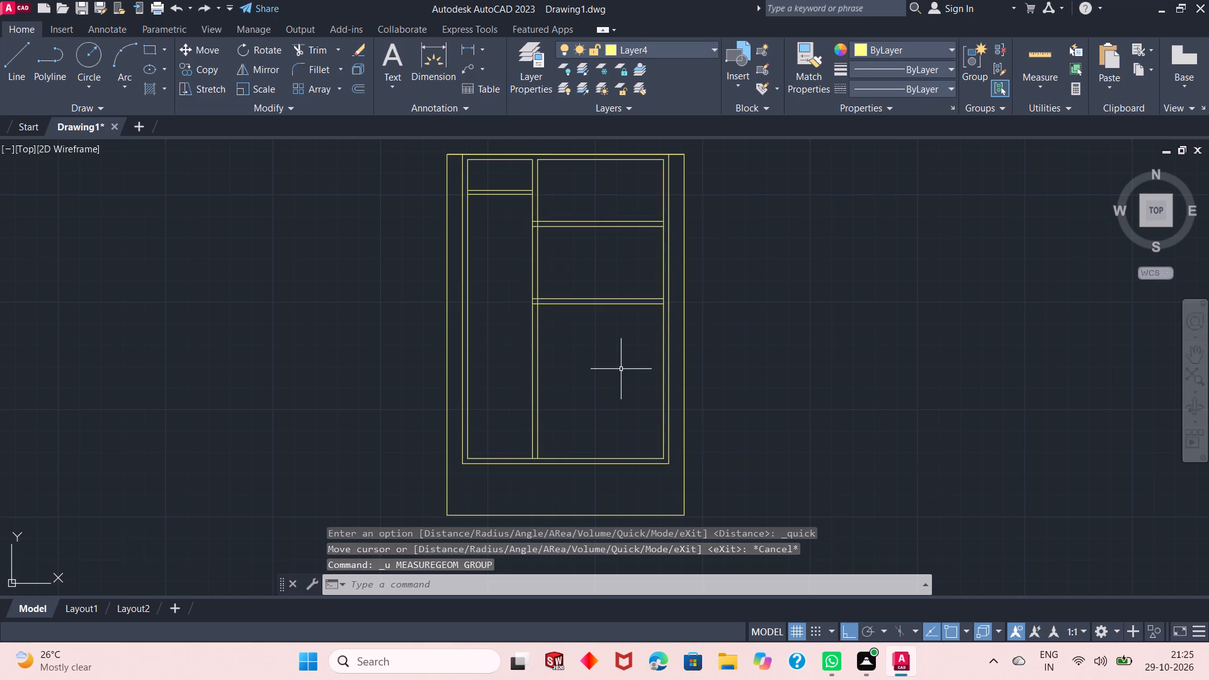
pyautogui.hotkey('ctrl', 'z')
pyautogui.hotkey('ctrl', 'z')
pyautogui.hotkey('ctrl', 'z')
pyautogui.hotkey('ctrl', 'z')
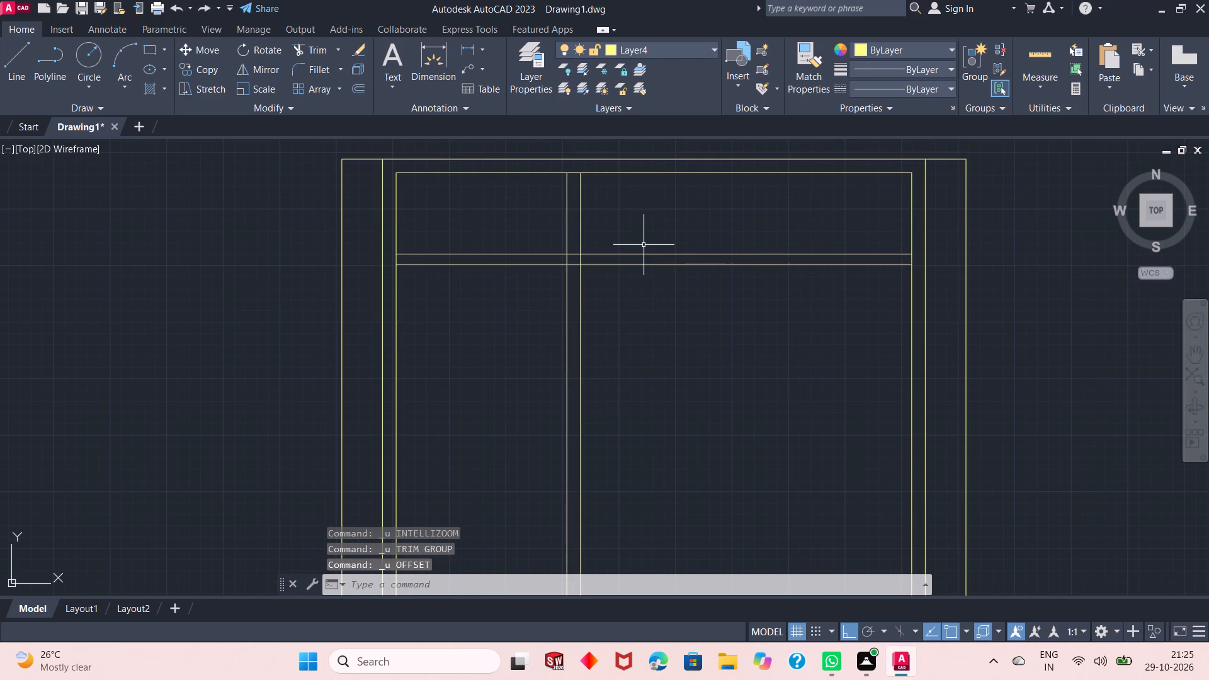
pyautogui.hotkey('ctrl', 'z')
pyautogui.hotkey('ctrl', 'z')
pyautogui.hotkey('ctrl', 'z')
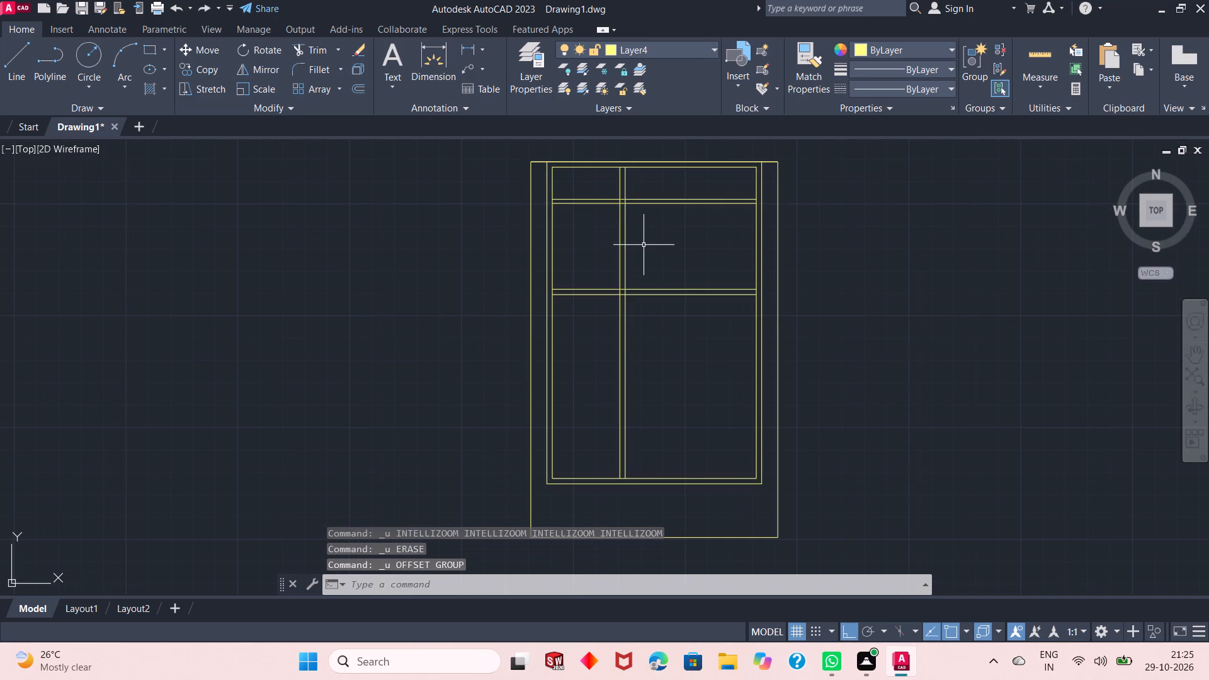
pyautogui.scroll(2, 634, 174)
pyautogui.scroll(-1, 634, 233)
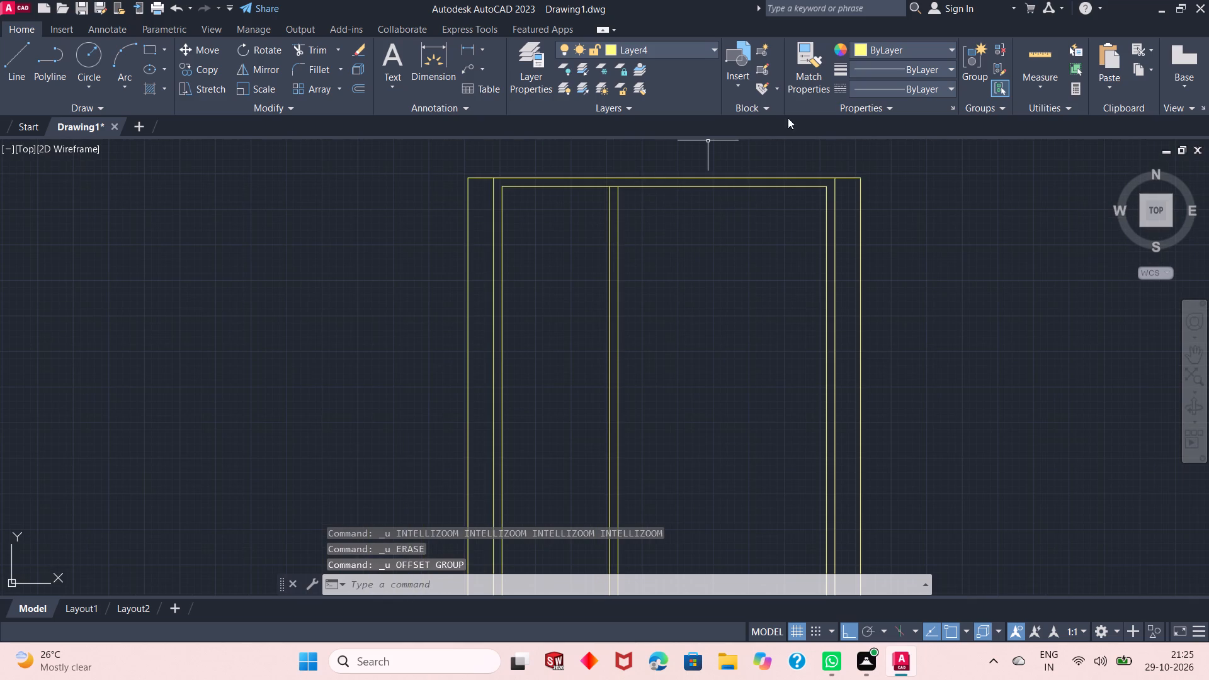
# Measure the full-height room on the right side of the vertical wall.
pyautogui.click(1031, 52)
pyautogui.scroll(-1, 732, 262)
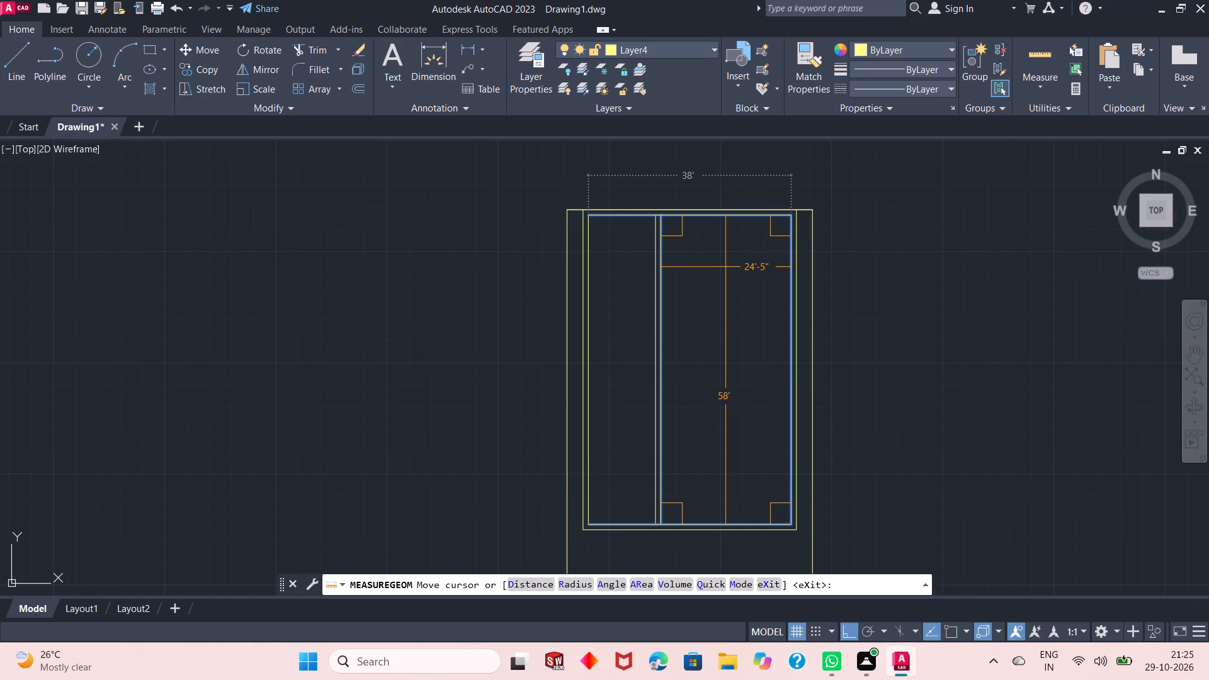
pyautogui.press('Escape')
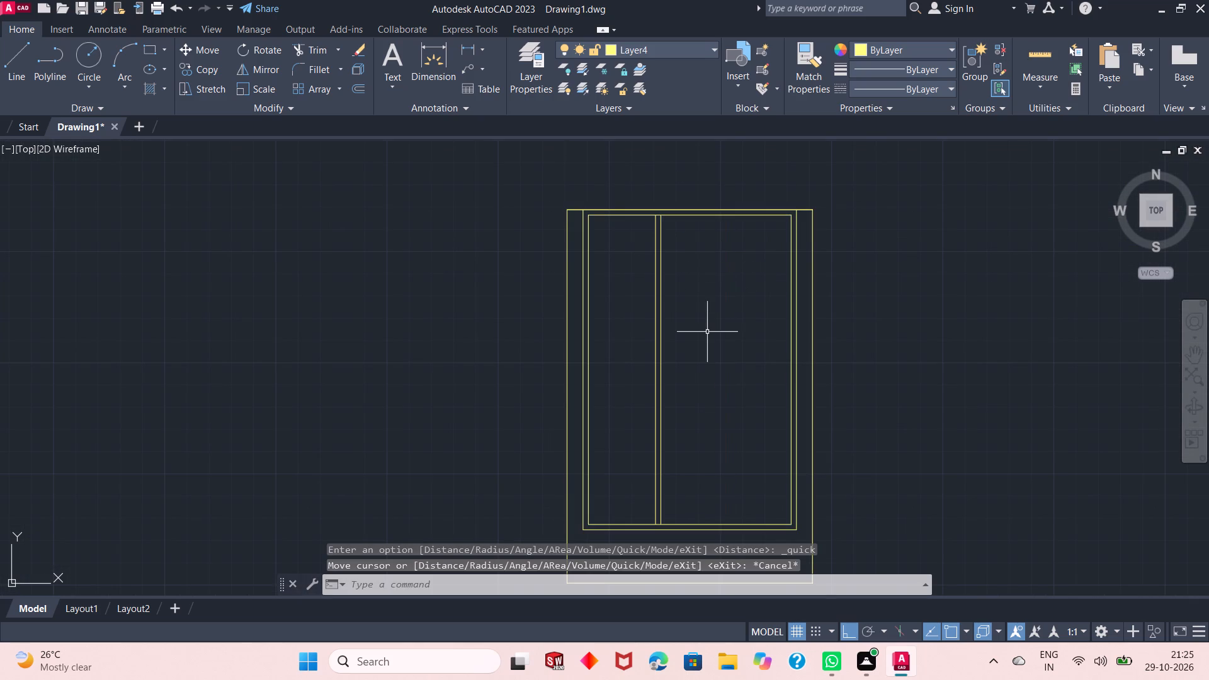
pyautogui.scroll(2, 707, 332)
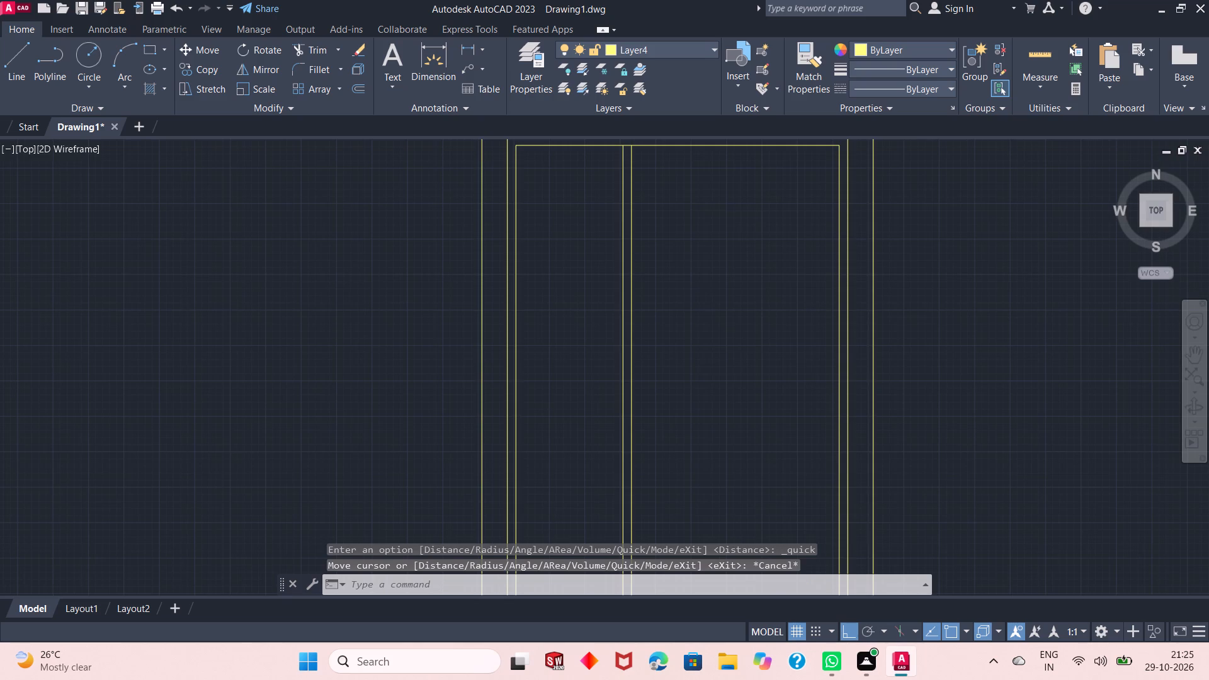
pyautogui.scroll(-1, 706, 332)
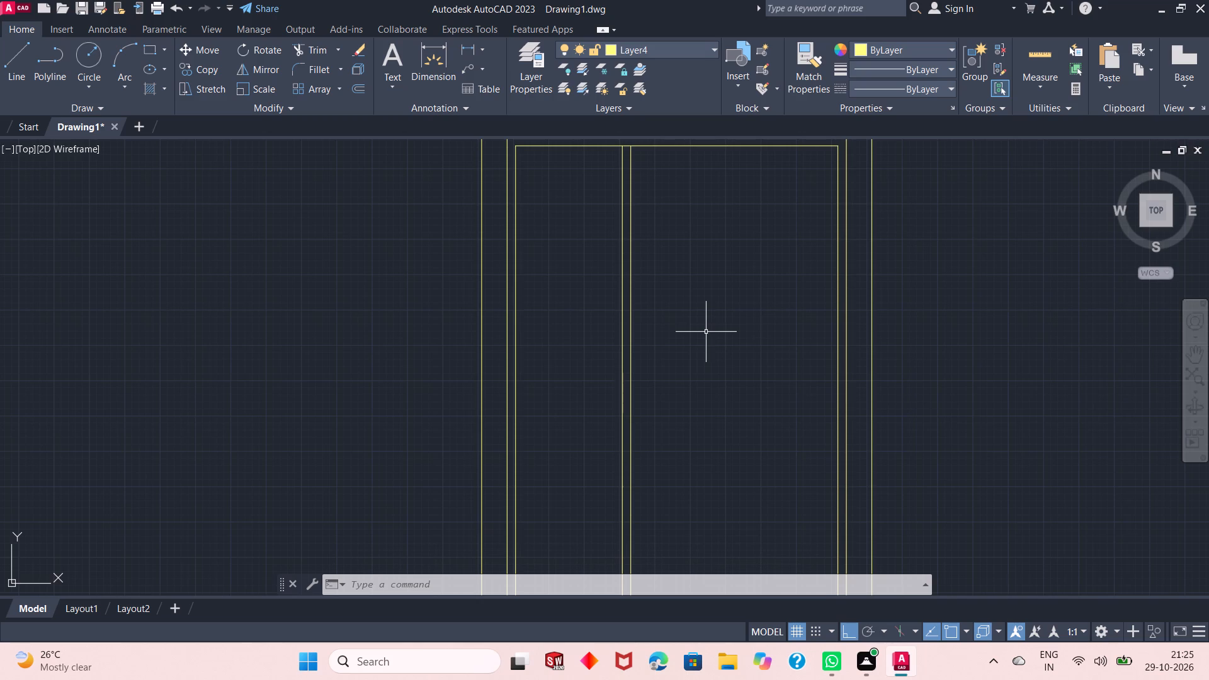
pyautogui.scroll(-1, 706, 332)
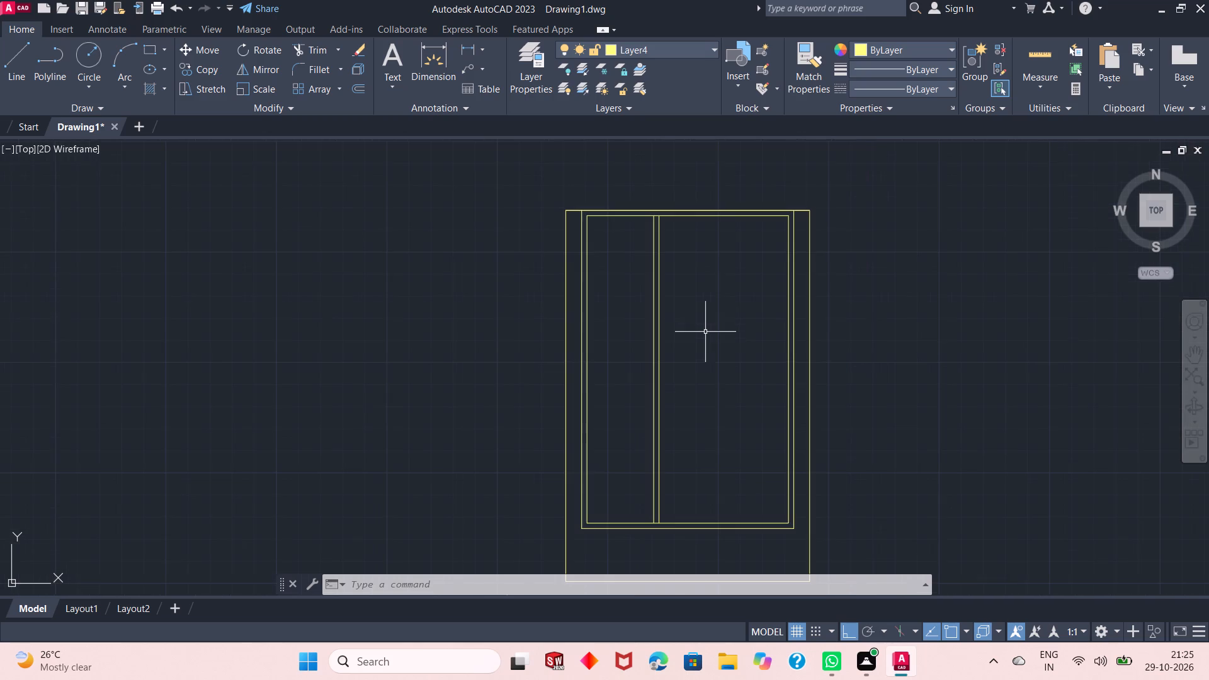
pyautogui.scroll(-1, 708, 368)
pyautogui.click(1032, 64)
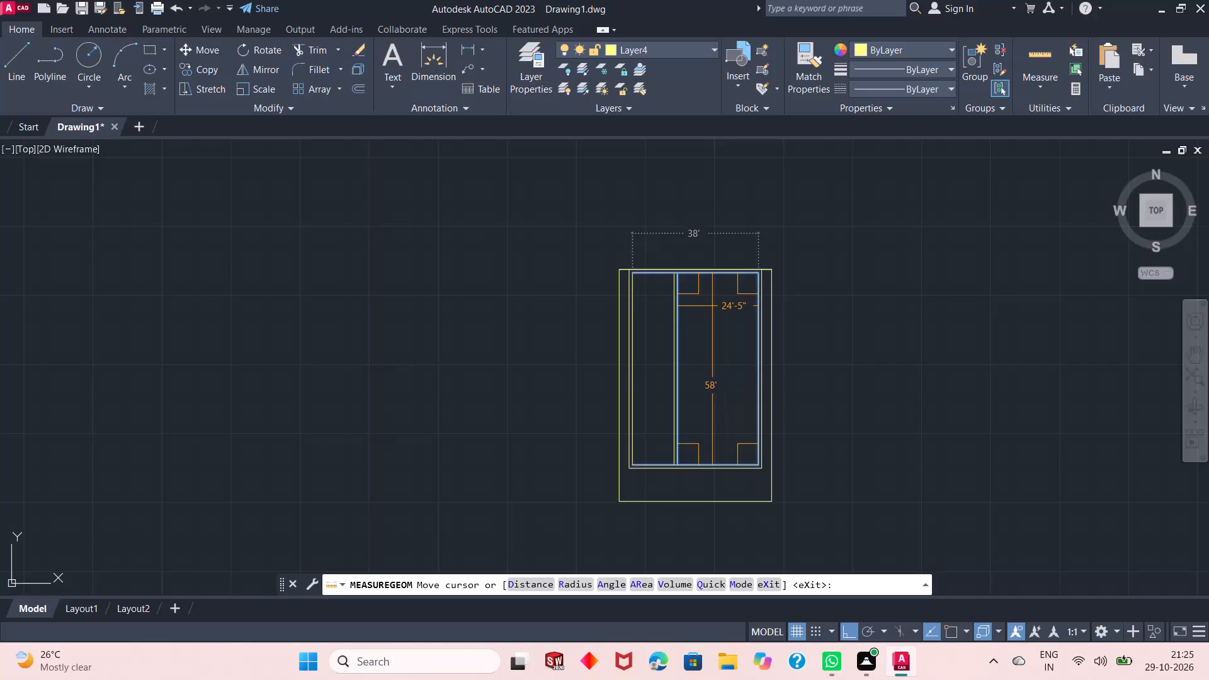
pyautogui.press('Escape')
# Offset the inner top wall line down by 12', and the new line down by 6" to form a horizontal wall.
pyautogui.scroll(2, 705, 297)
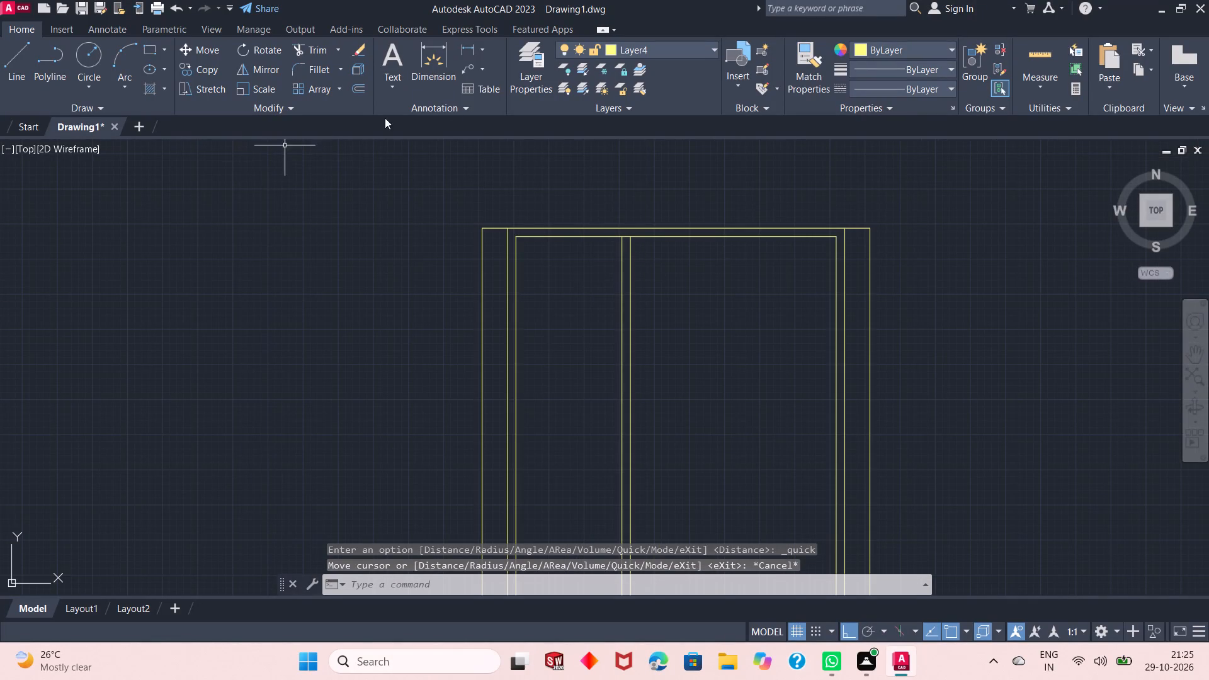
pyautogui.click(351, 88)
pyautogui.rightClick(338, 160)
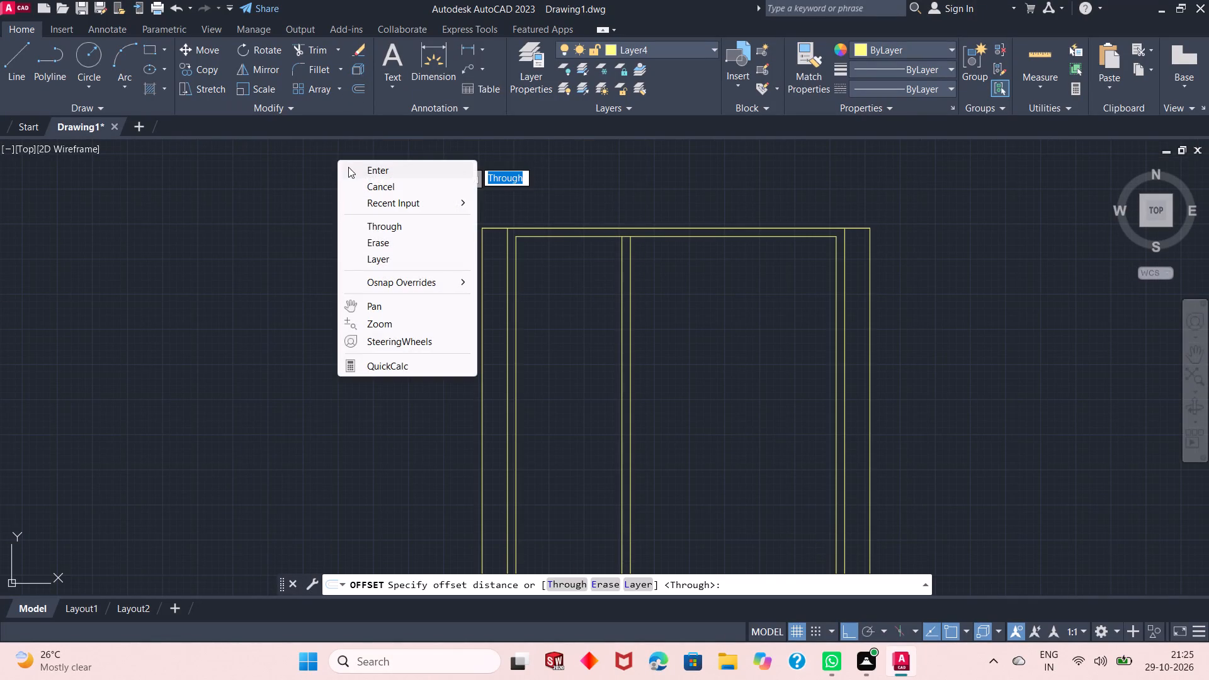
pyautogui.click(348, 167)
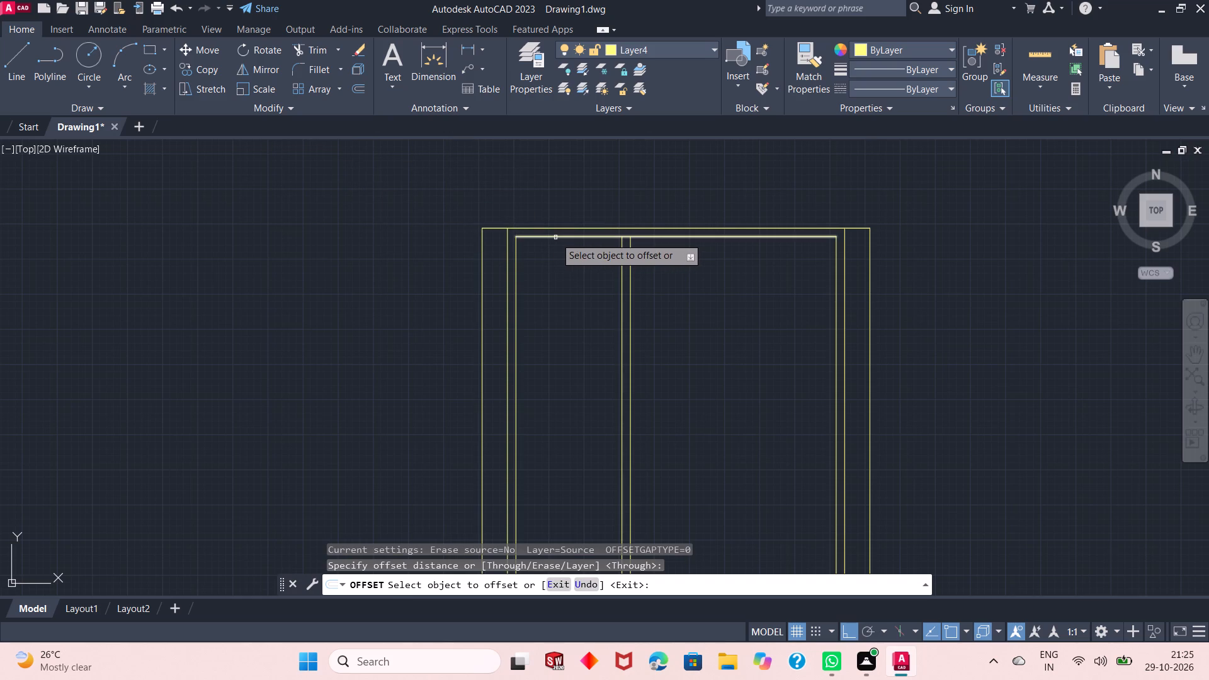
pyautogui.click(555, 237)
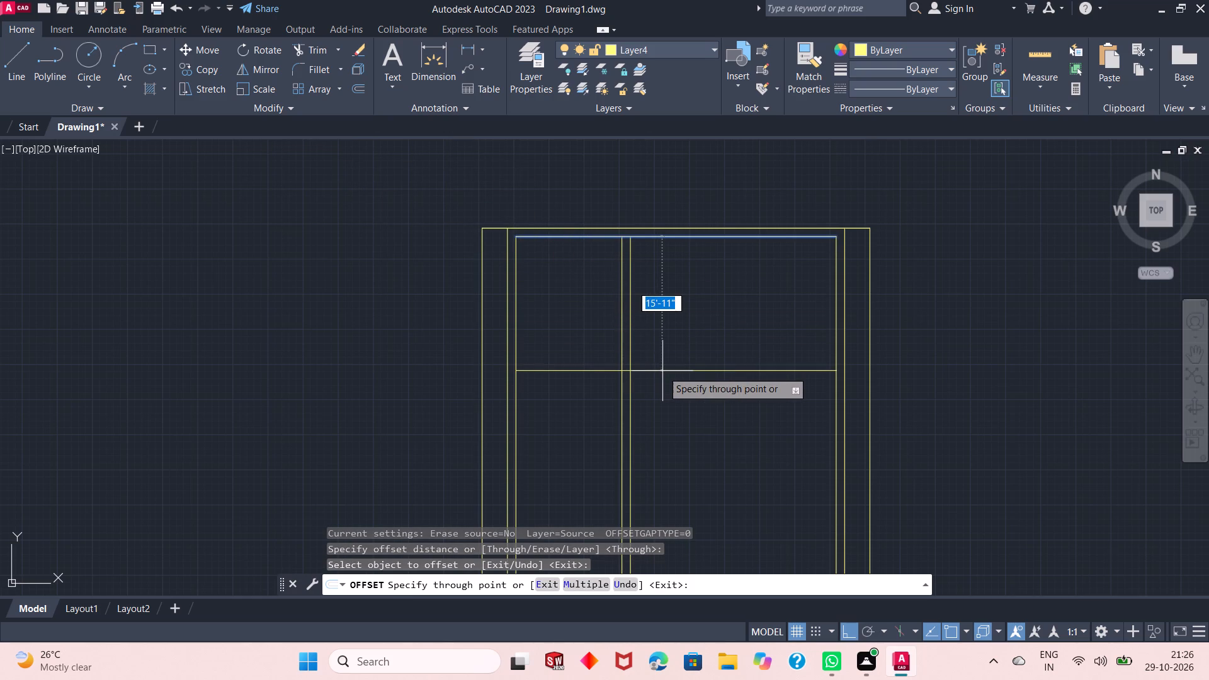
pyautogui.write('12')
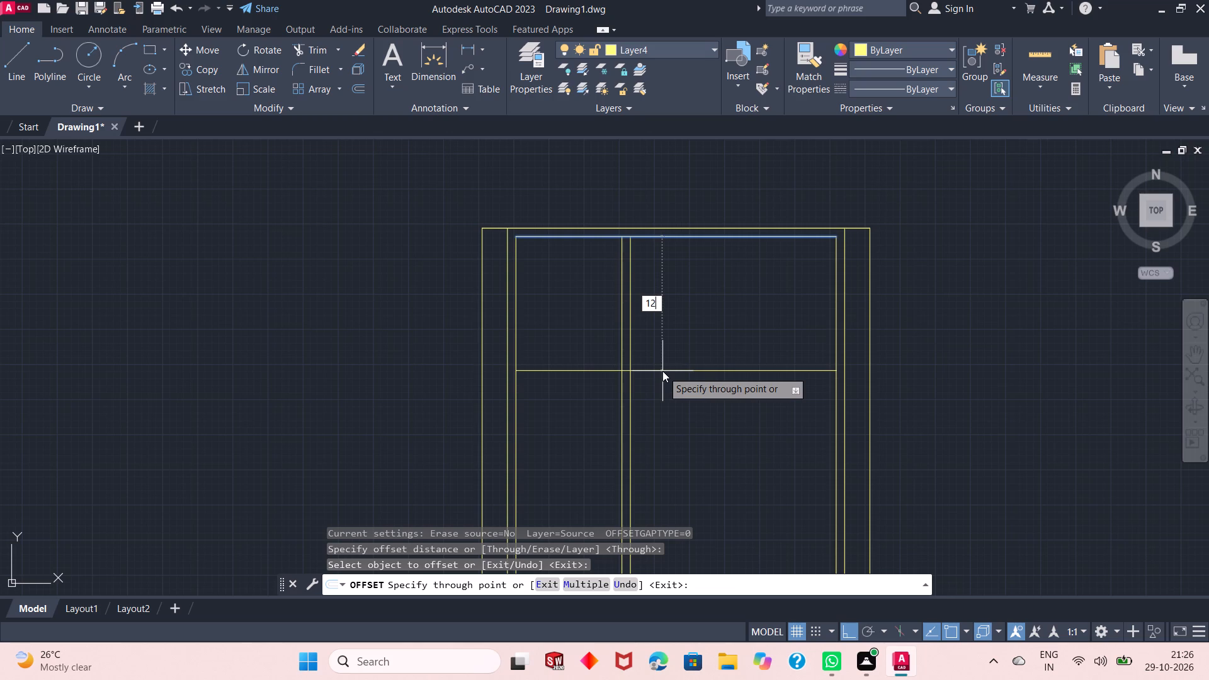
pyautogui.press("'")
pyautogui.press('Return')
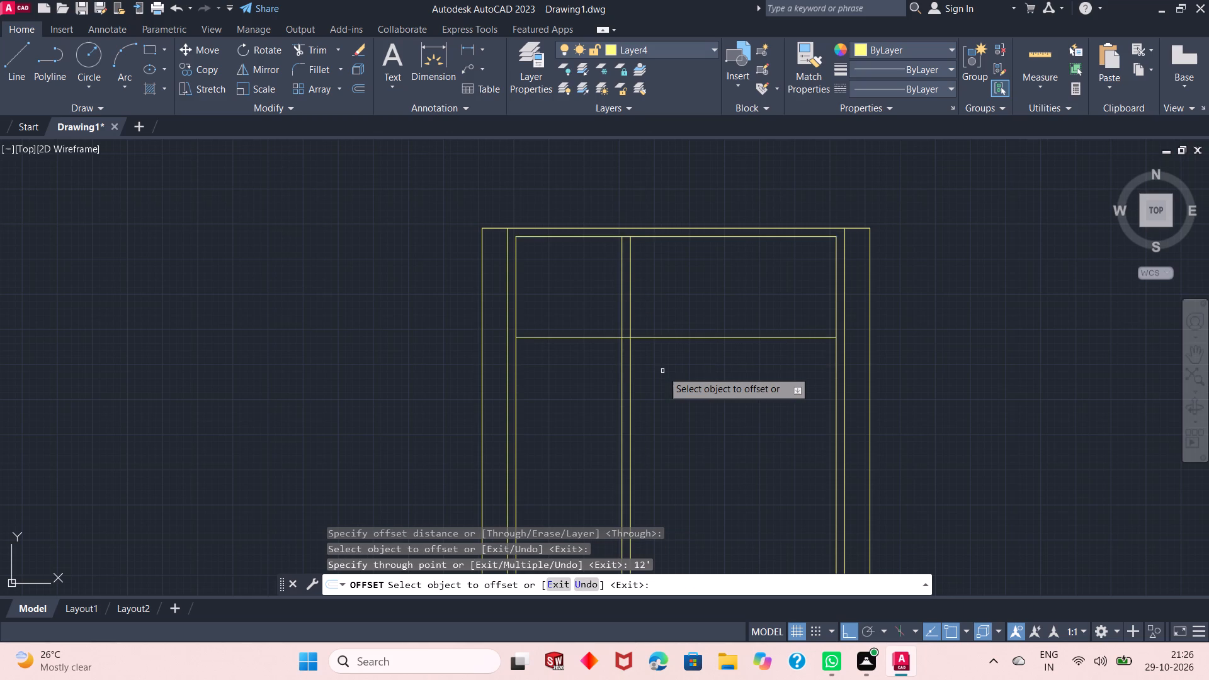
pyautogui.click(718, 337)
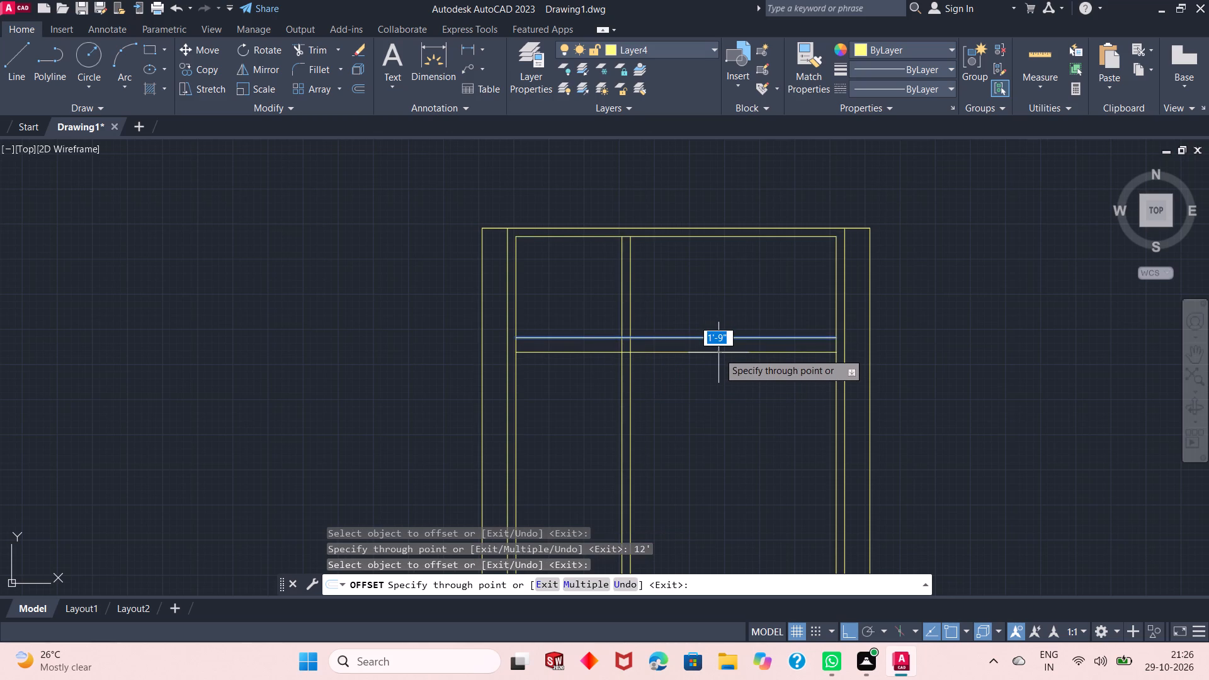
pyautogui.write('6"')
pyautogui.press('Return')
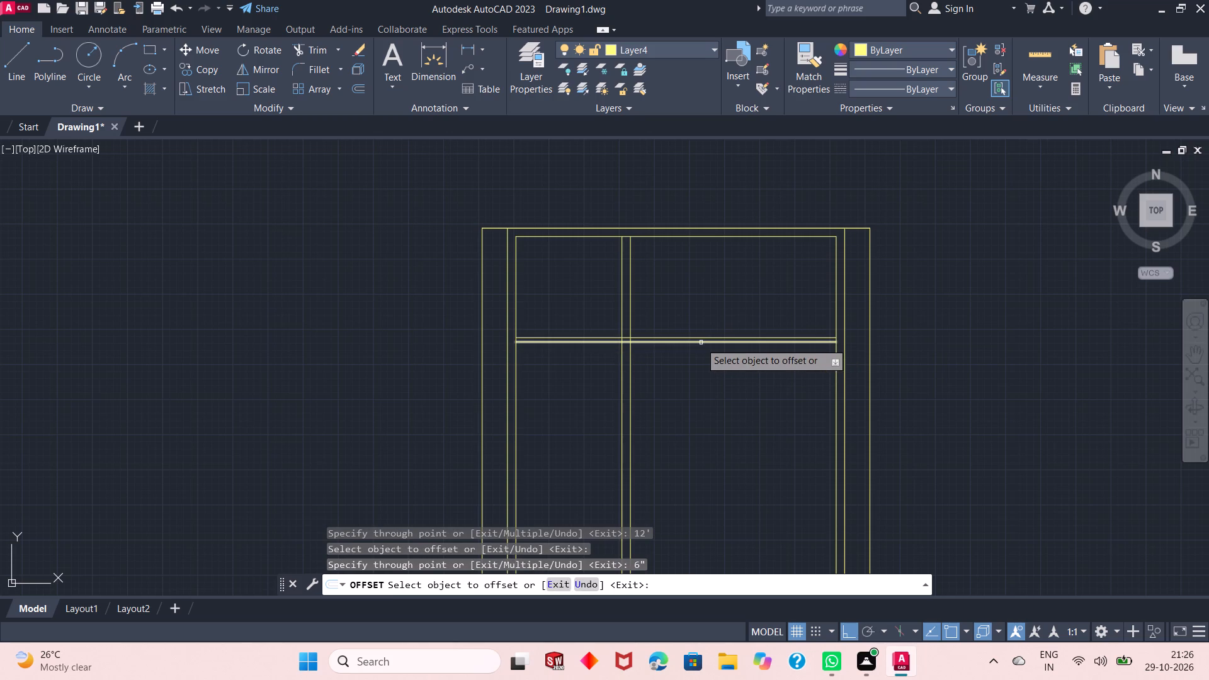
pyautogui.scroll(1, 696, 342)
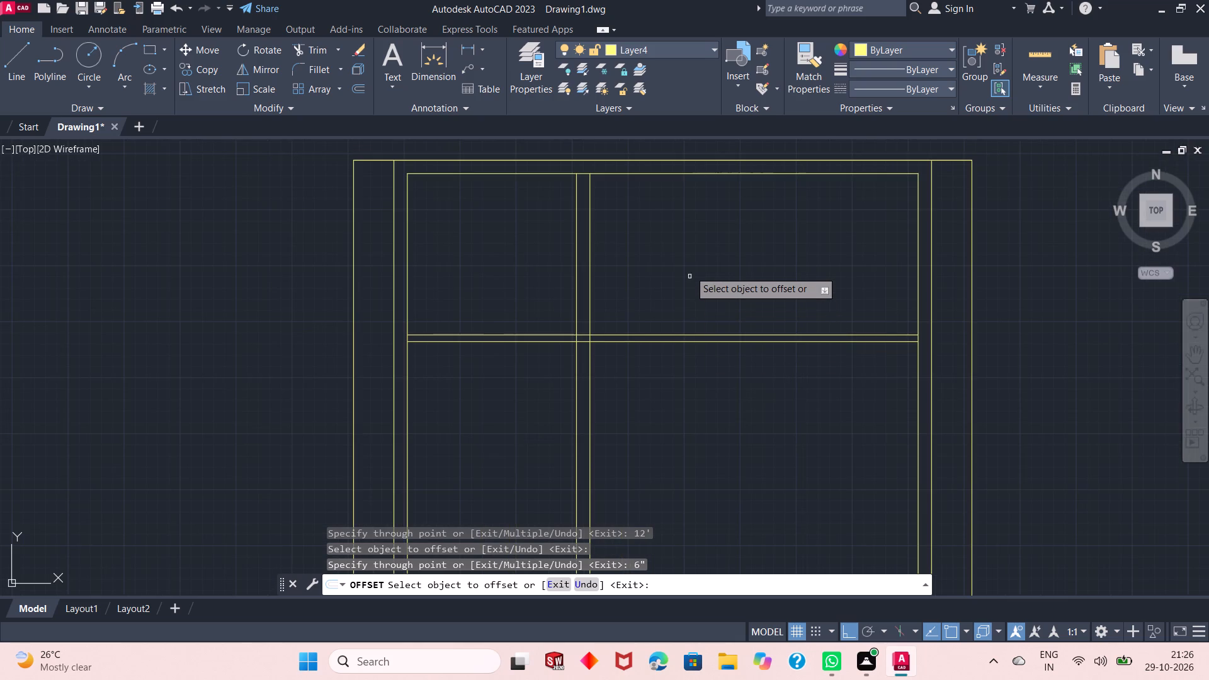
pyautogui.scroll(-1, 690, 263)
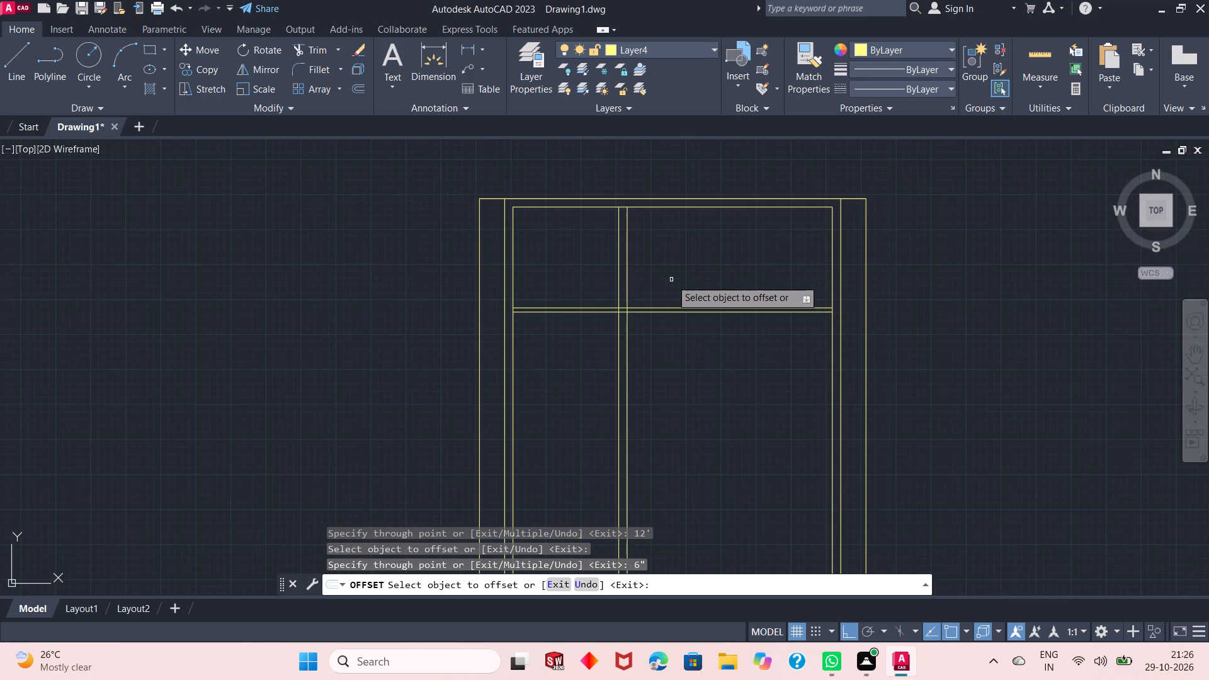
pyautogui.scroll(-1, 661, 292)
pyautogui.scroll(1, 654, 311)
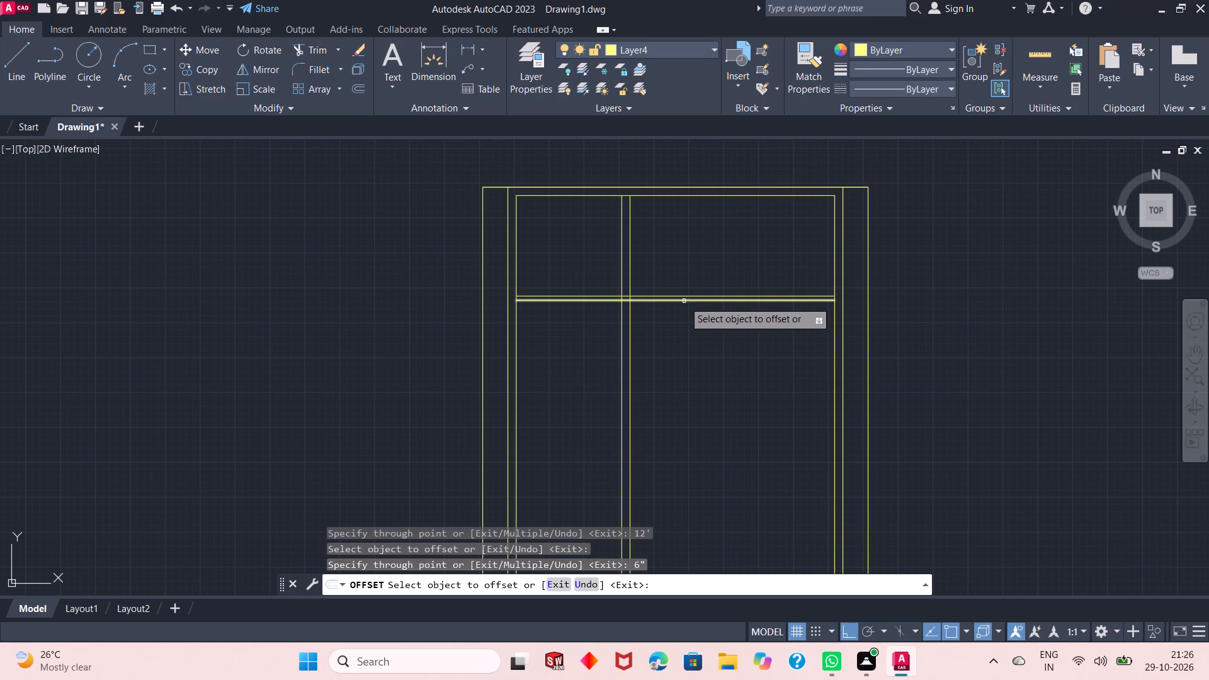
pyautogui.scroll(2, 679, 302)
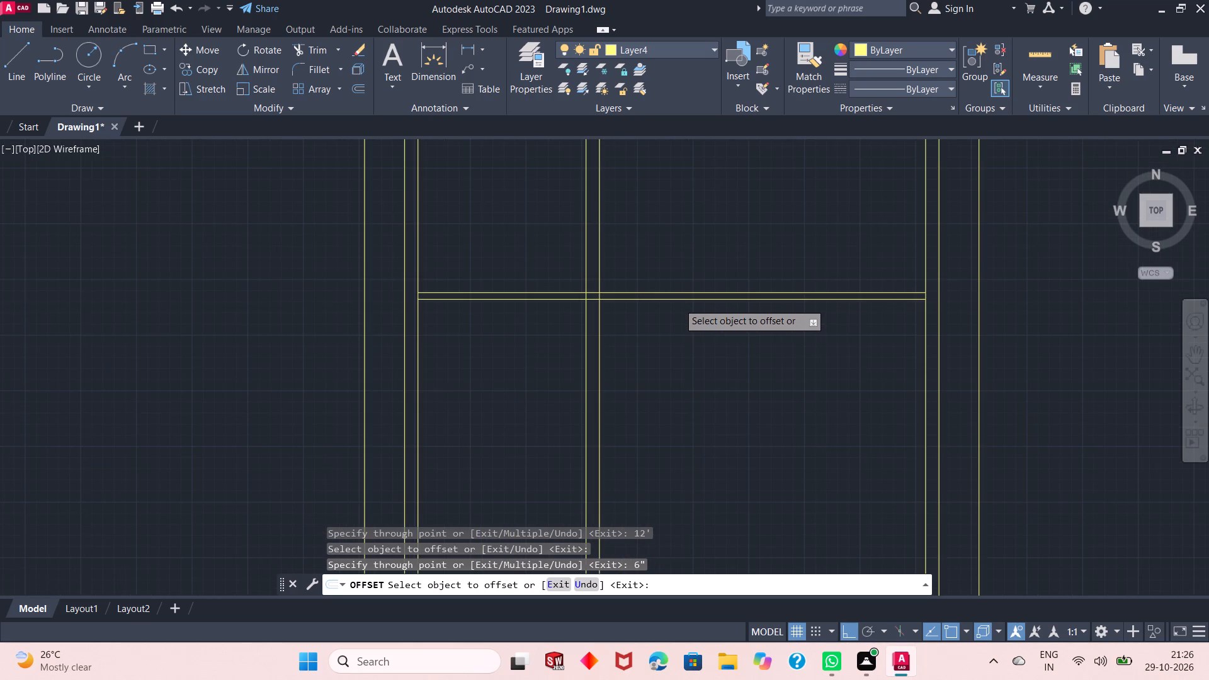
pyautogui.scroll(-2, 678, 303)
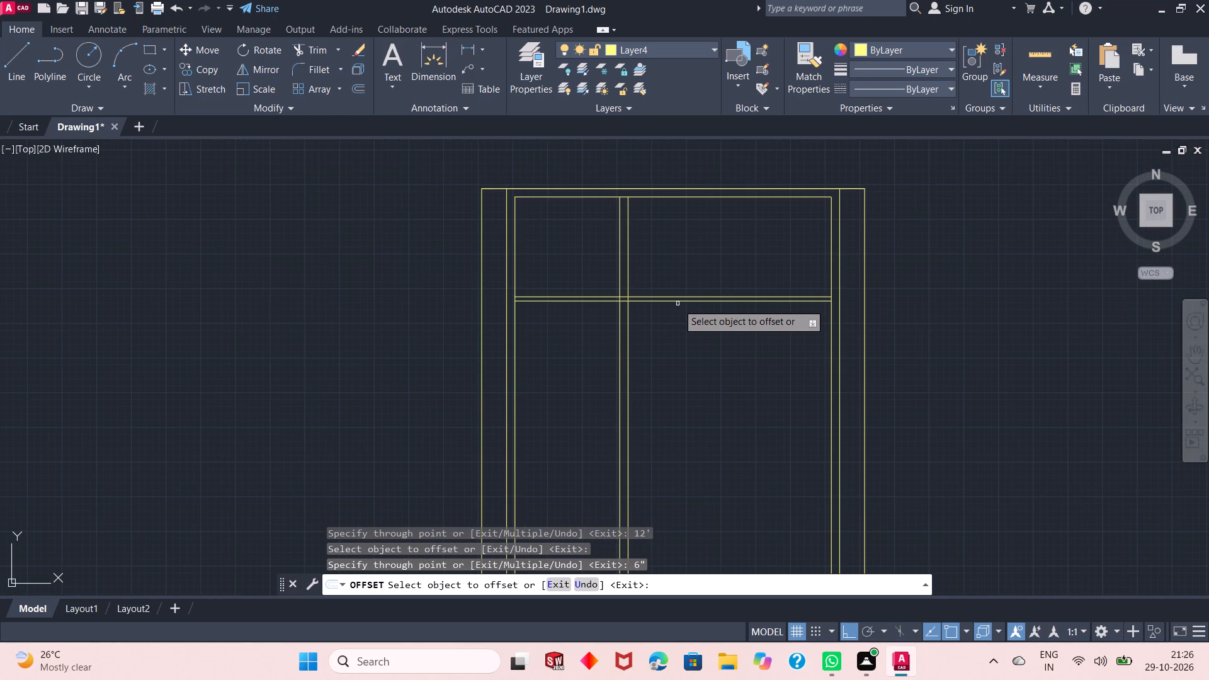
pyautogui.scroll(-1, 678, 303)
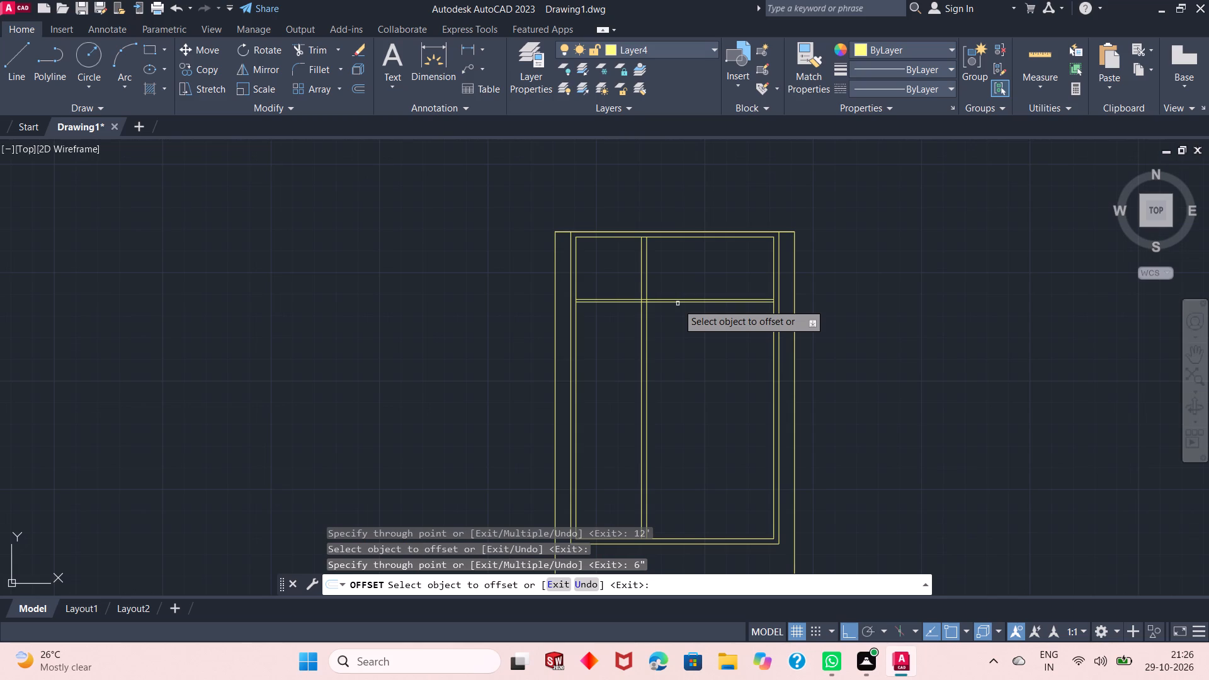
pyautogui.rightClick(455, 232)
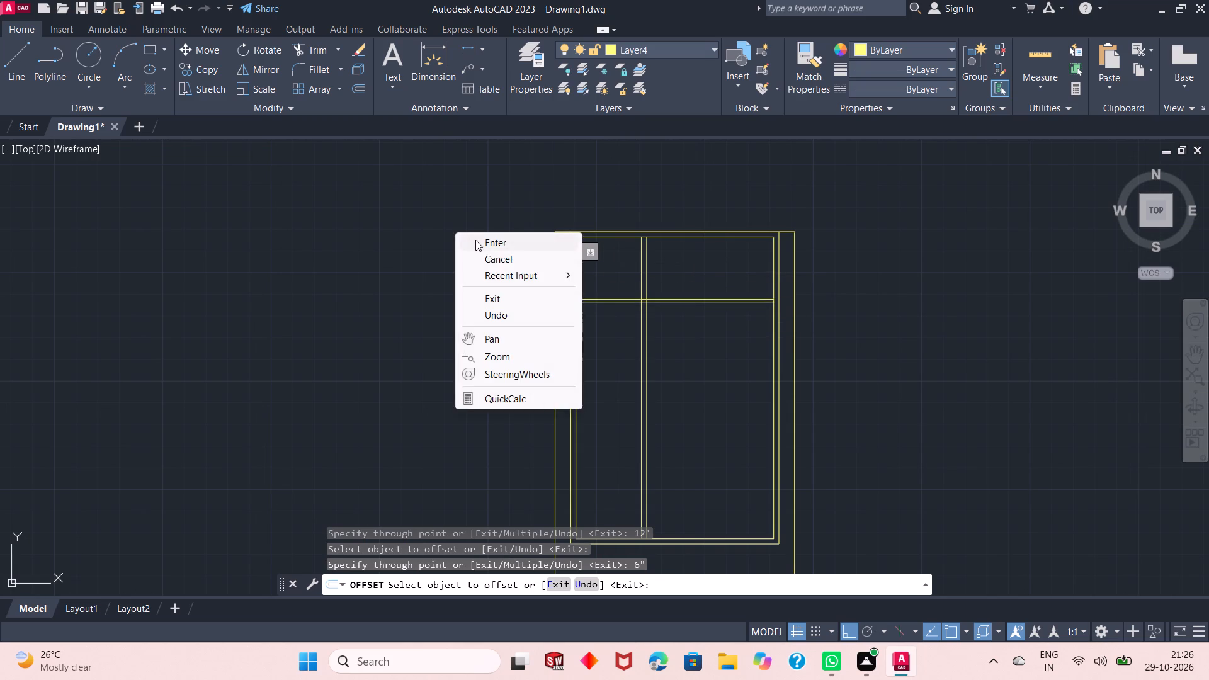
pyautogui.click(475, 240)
# Examine the room layout above and below the horizontal wall, on both sides of the vertical wall.
pyautogui.scroll(2, 662, 309)
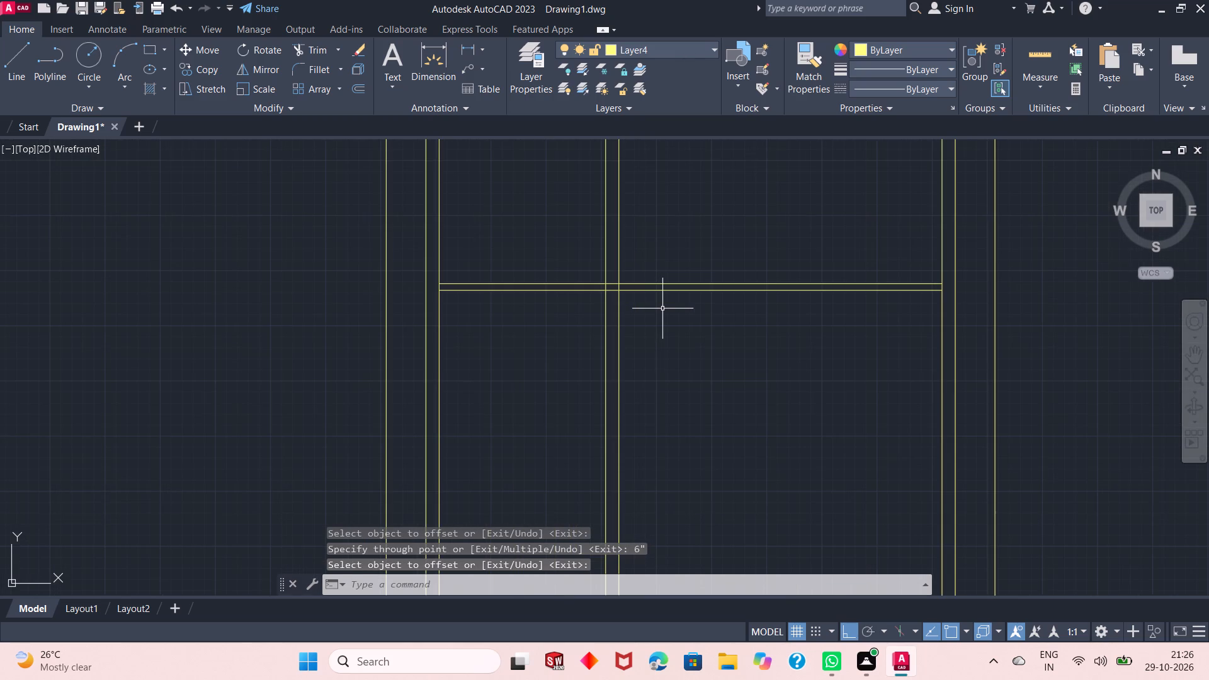
pyautogui.scroll(1, 662, 309)
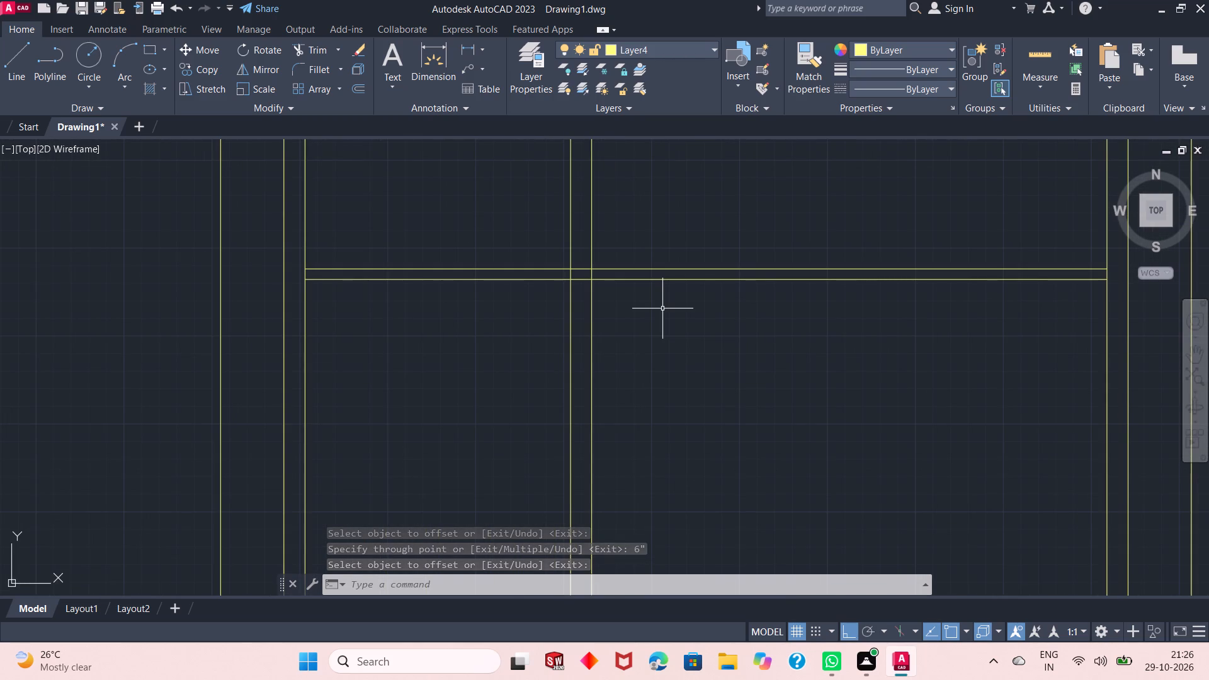
pyautogui.scroll(-1, 662, 309)
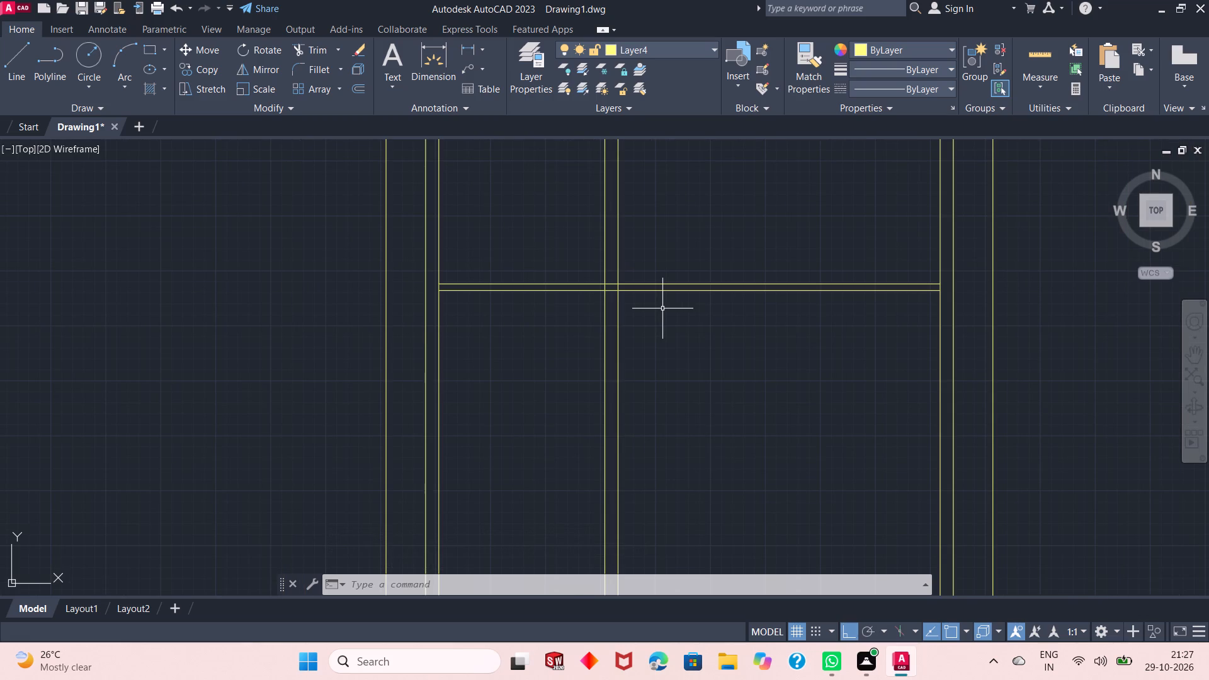
pyautogui.scroll(-1, 664, 356)
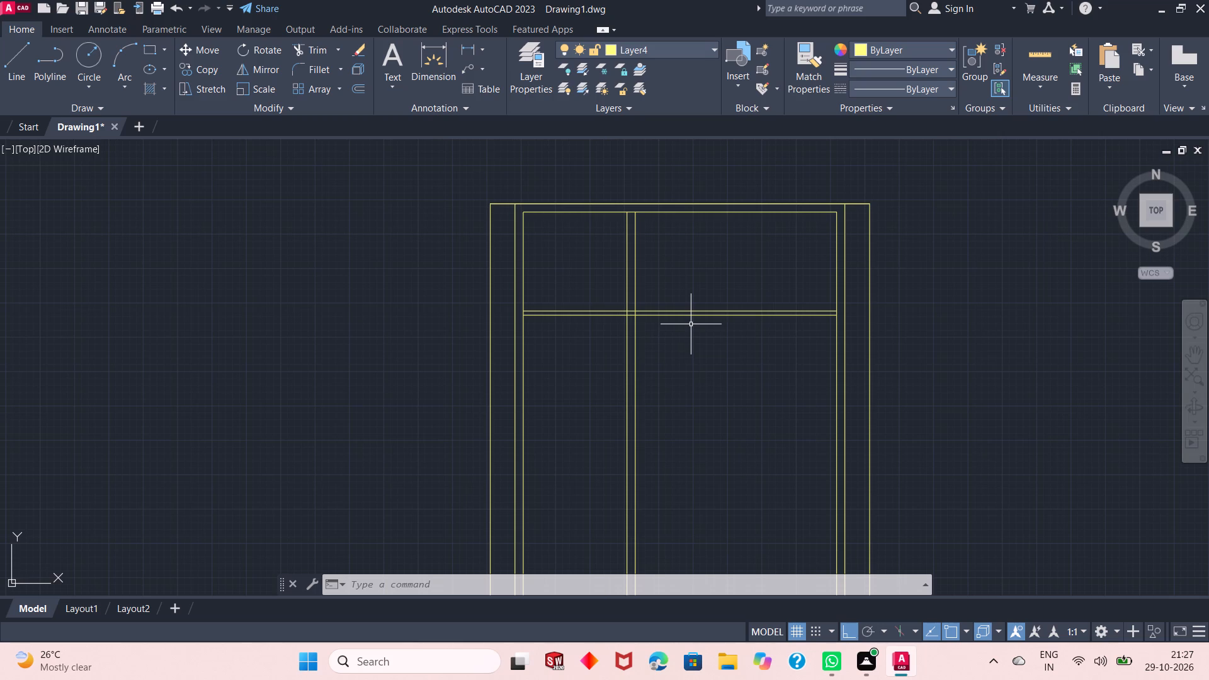
pyautogui.scroll(-1, 671, 264)
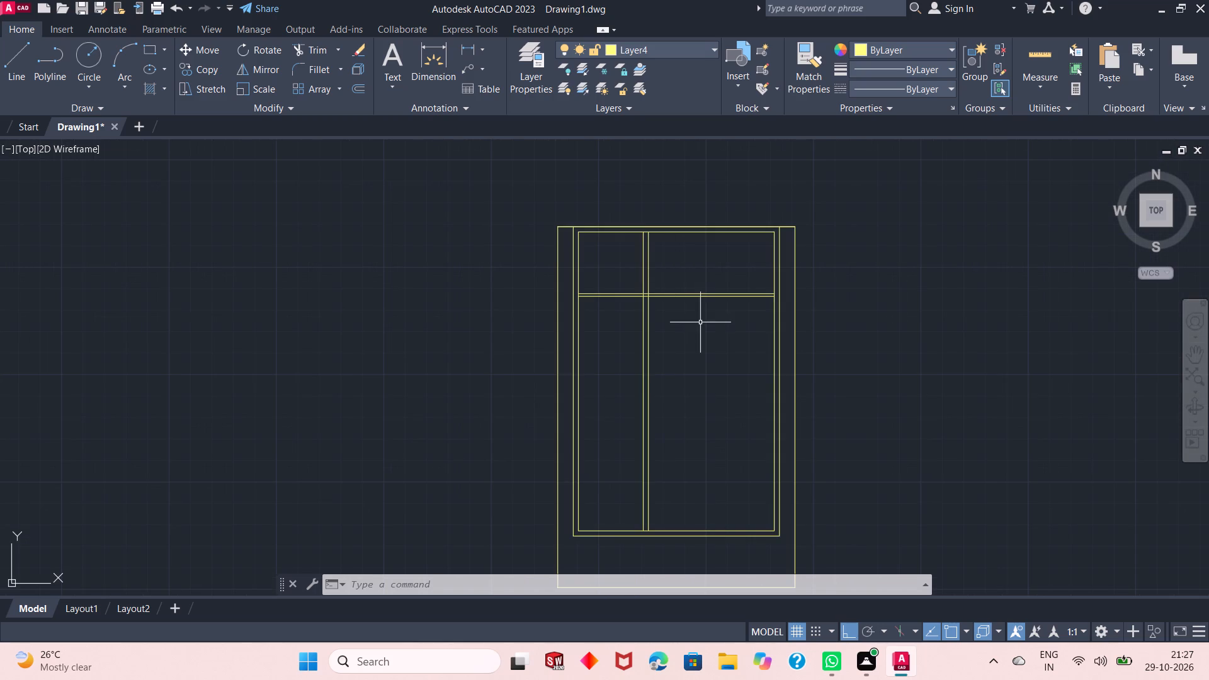
pyautogui.scroll(1, 700, 322)
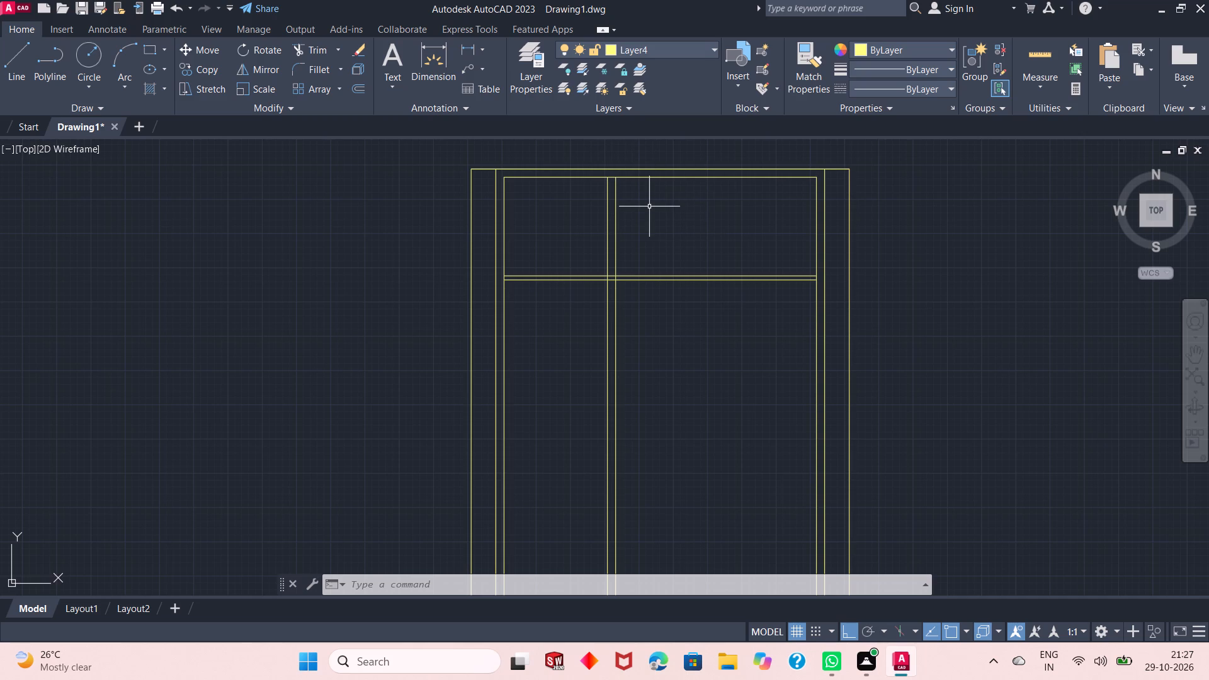
pyautogui.scroll(-1, 649, 207)
pyautogui.scroll(1, 666, 295)
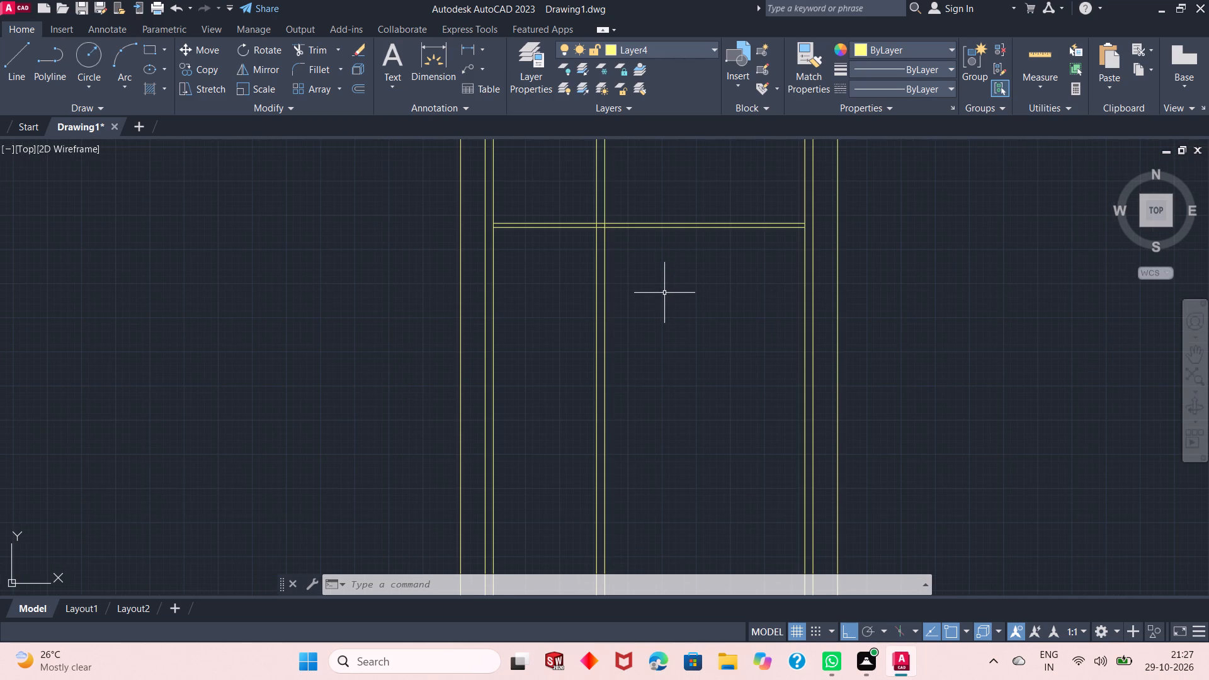
pyautogui.scroll(-1, 660, 259)
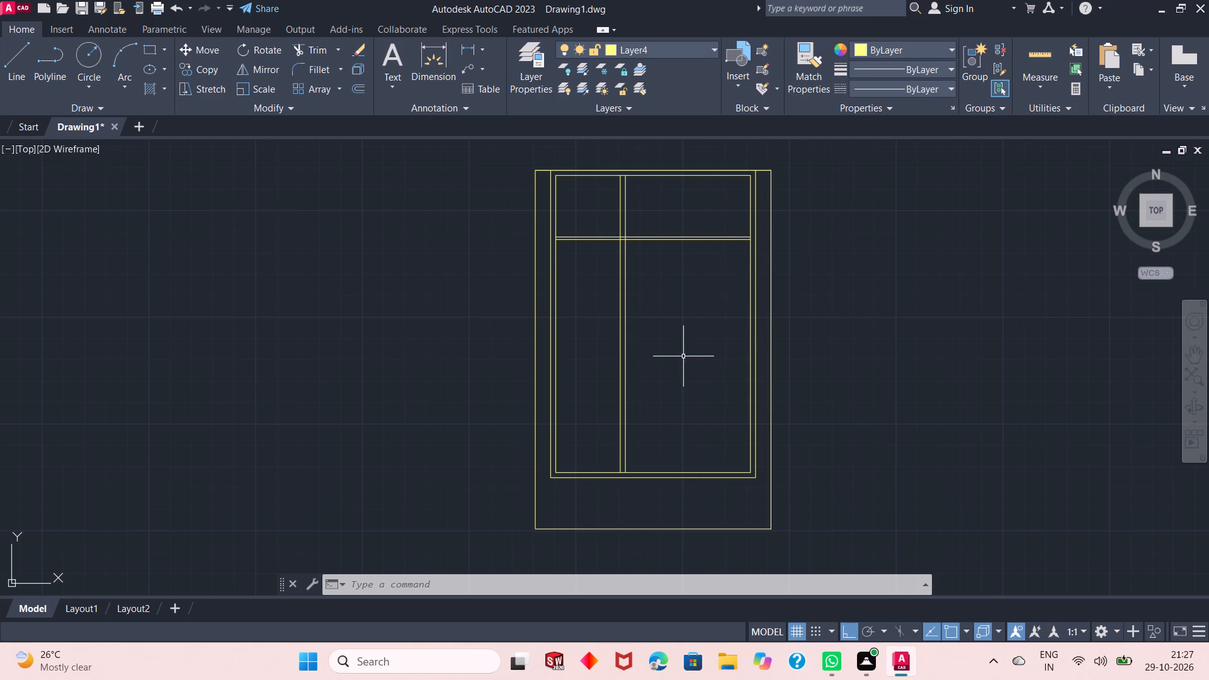
pyautogui.scroll(1, 681, 357)
pyautogui.scroll(-1, 678, 357)
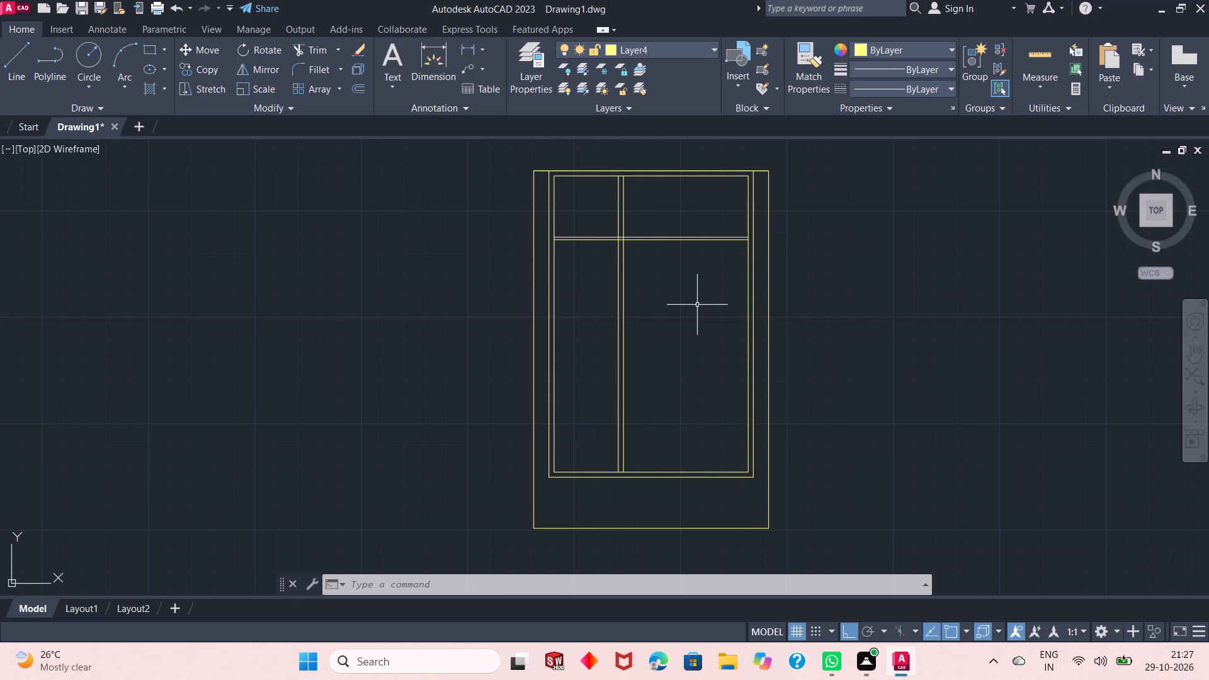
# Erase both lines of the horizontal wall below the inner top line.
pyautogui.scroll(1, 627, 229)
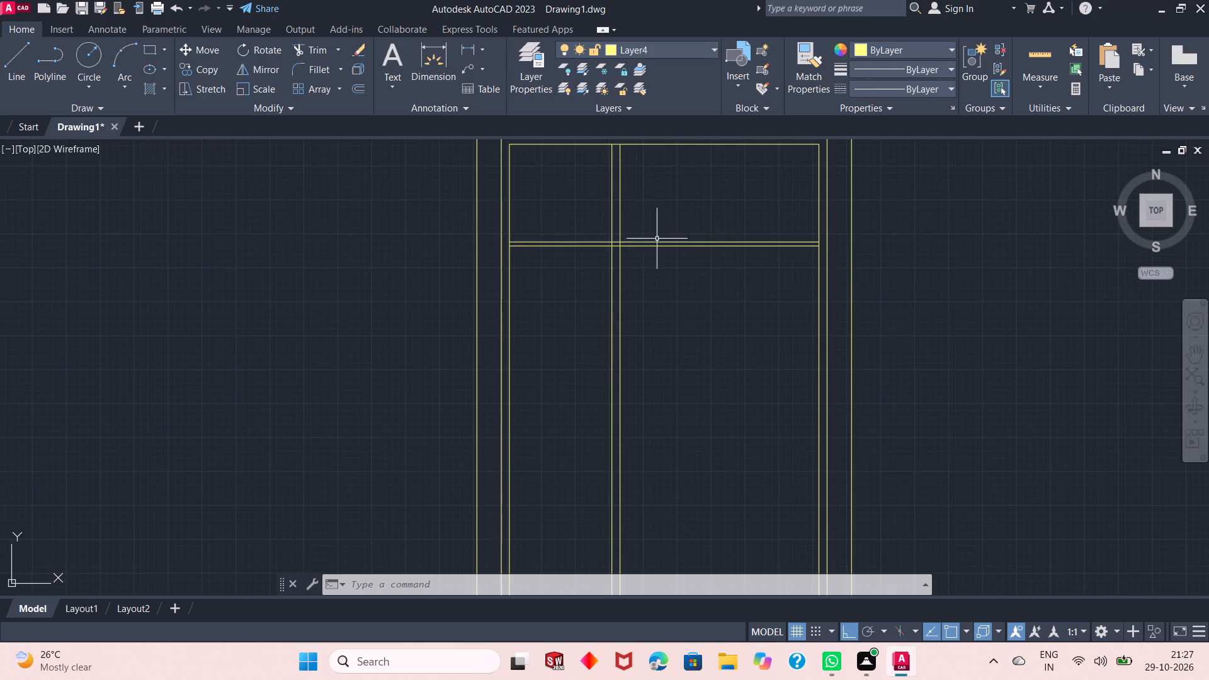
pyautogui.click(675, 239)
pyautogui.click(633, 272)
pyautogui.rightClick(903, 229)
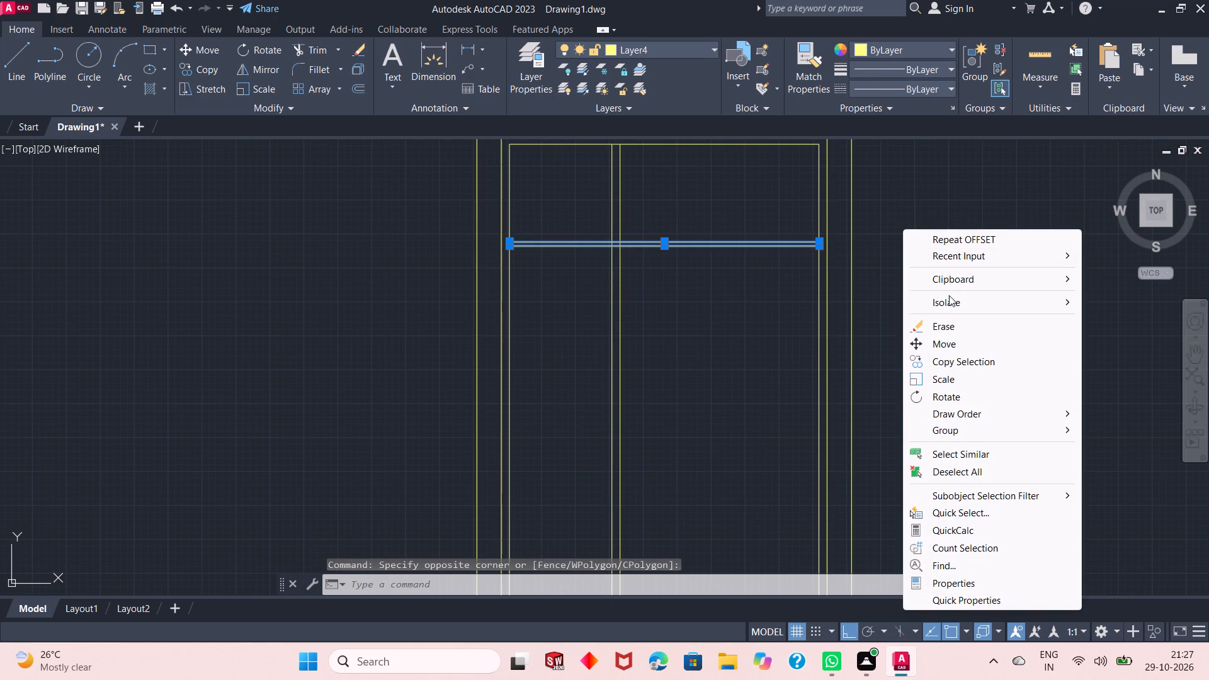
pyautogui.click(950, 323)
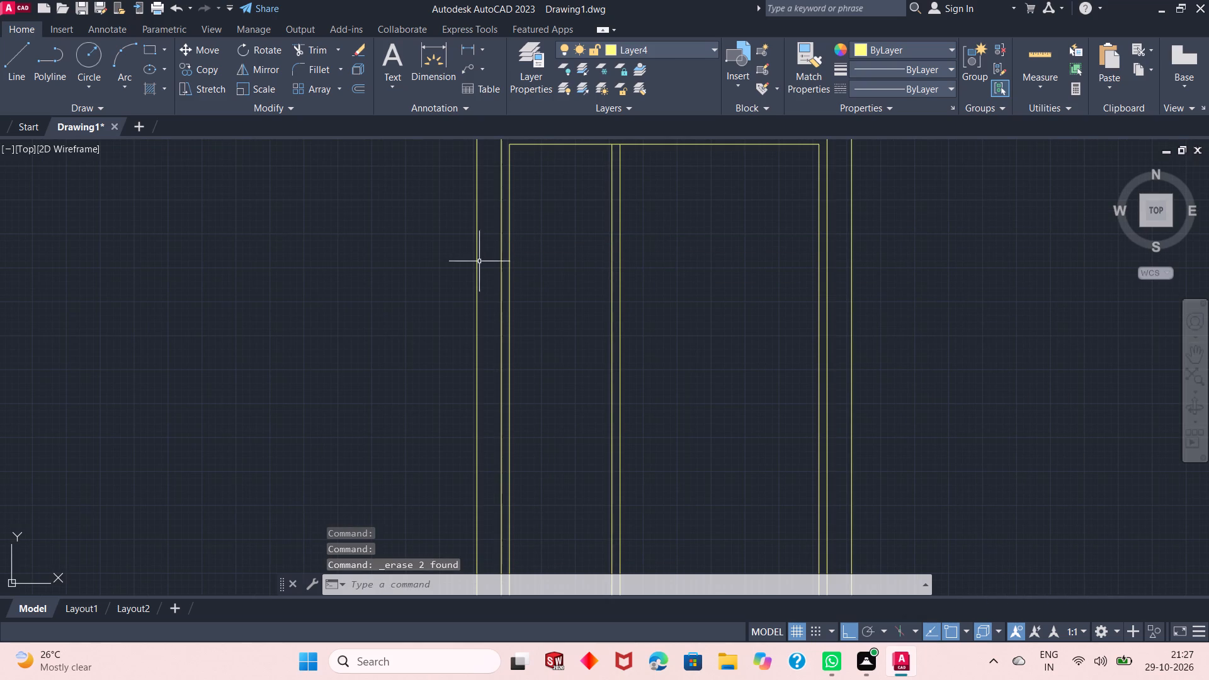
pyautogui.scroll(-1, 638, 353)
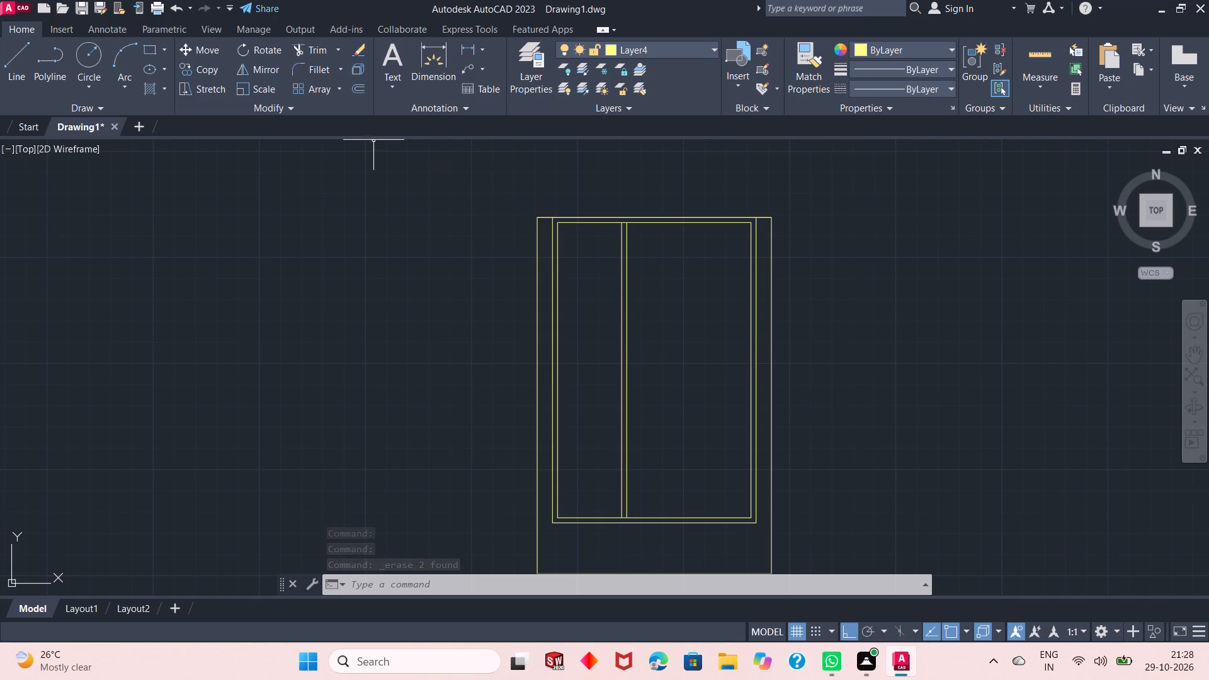
# Offset the inner top wall line down by 12', and the new line down by 1' to form a horizontal wall.
pyautogui.click(350, 91)
pyautogui.rightClick(365, 159)
pyautogui.click(395, 170)
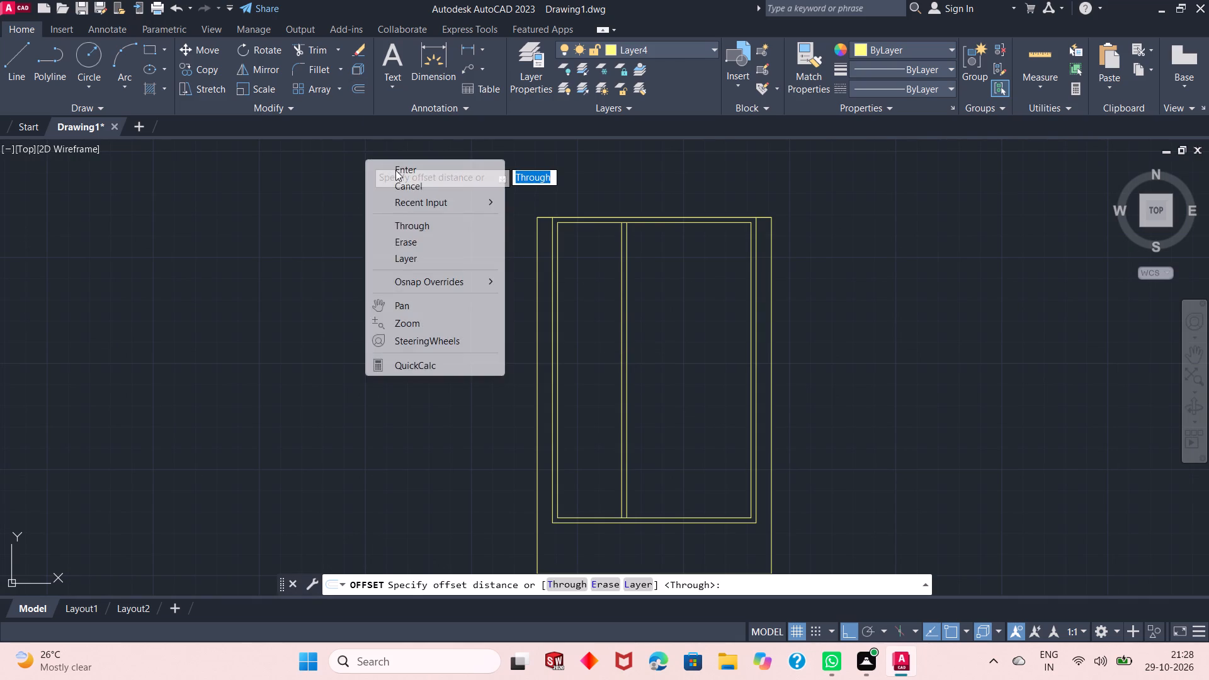
pyautogui.click(662, 224)
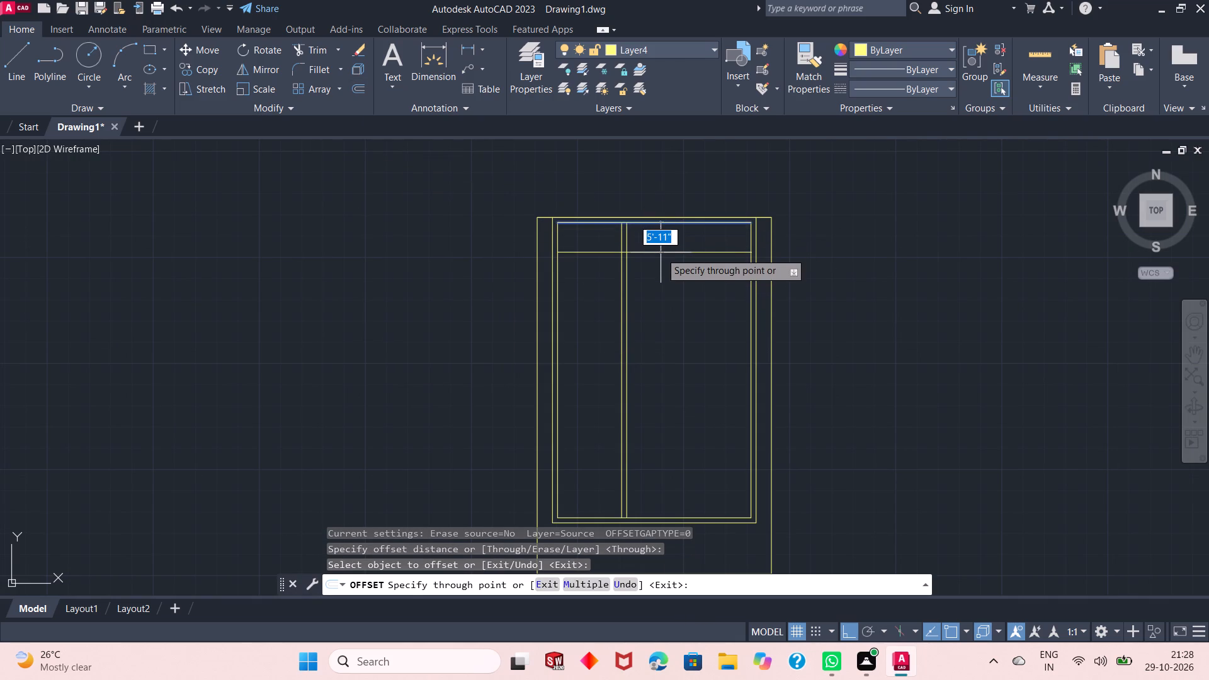
pyautogui.write('12')
pyautogui.press("'")
pyautogui.press('Return')
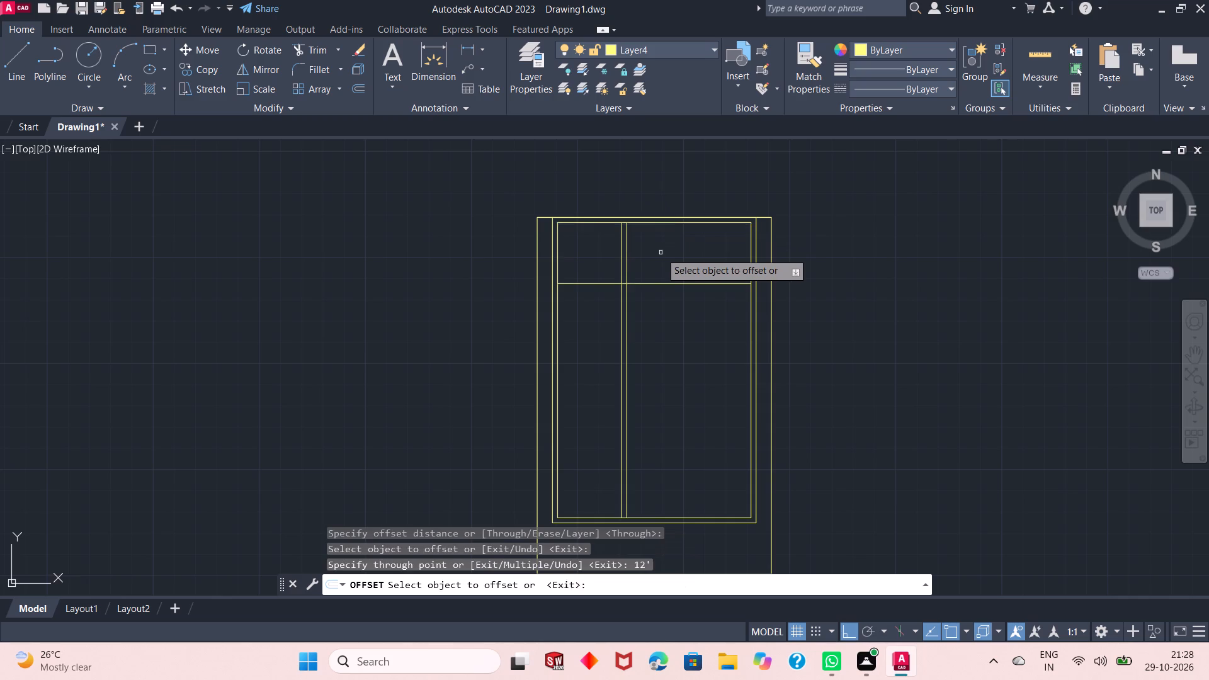
pyautogui.click(671, 283)
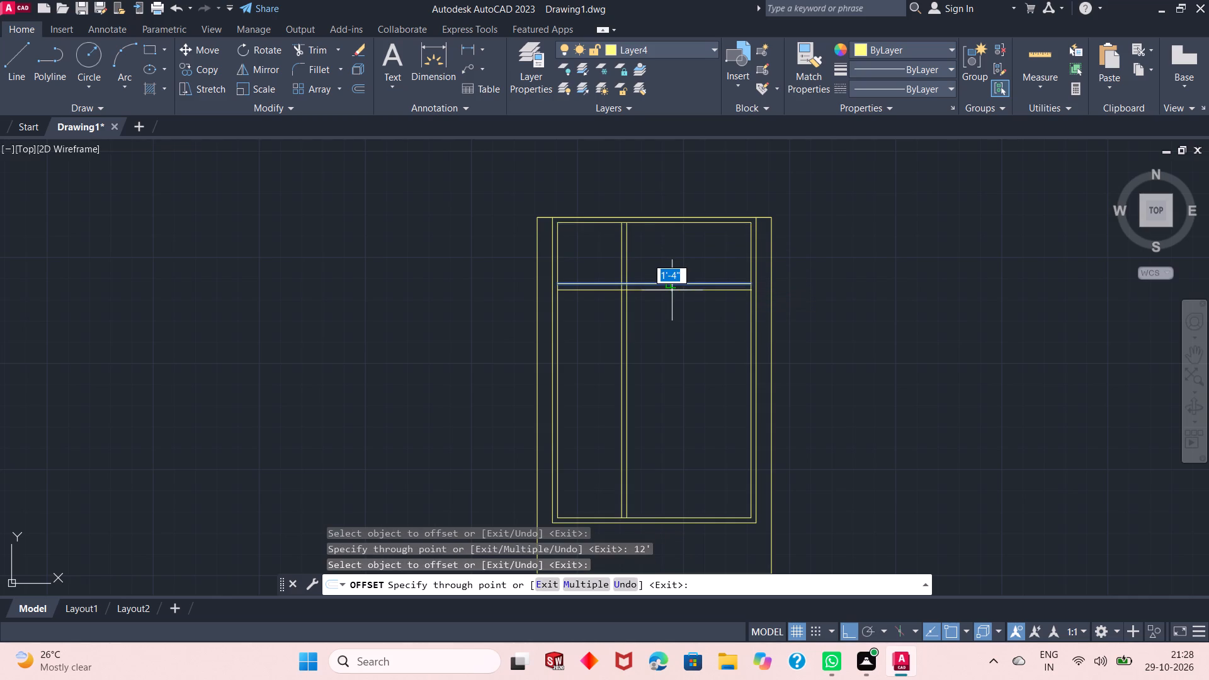
pyautogui.write("1'")
pyautogui.press('Return')
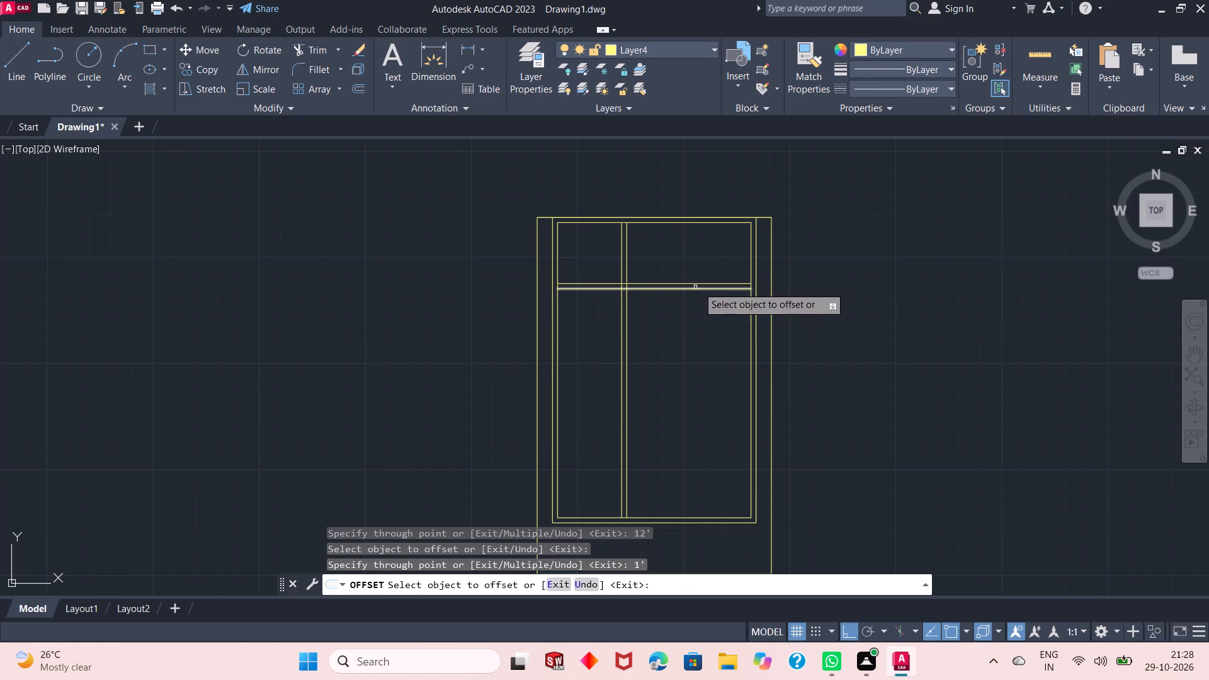
# Offset the lower line of the horizontal wall down by 14', and the new line down by 1' to form a second wall.
pyautogui.click(708, 288)
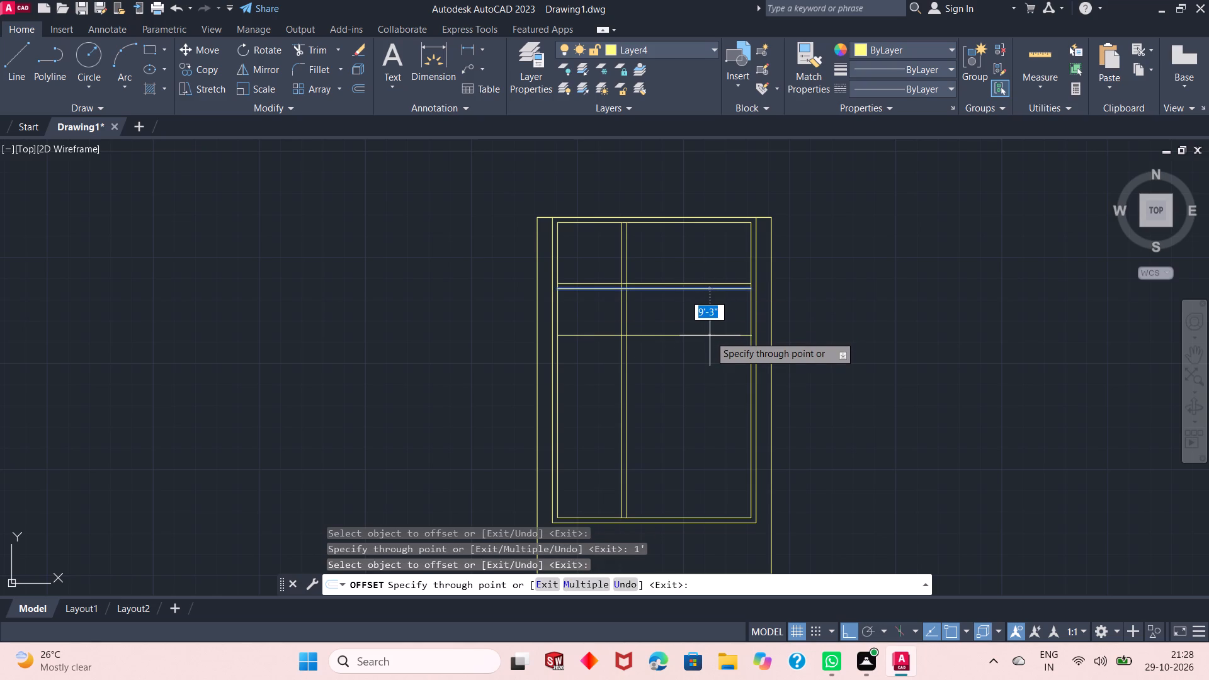
pyautogui.write("14'")
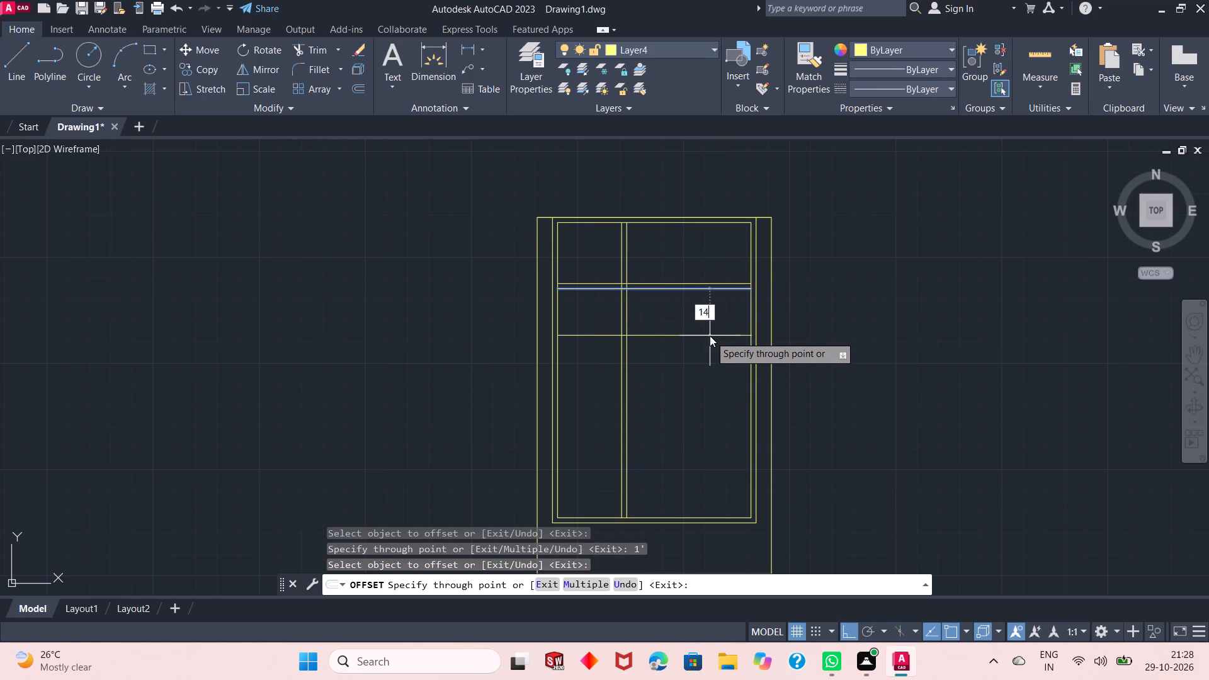
pyautogui.press('Return')
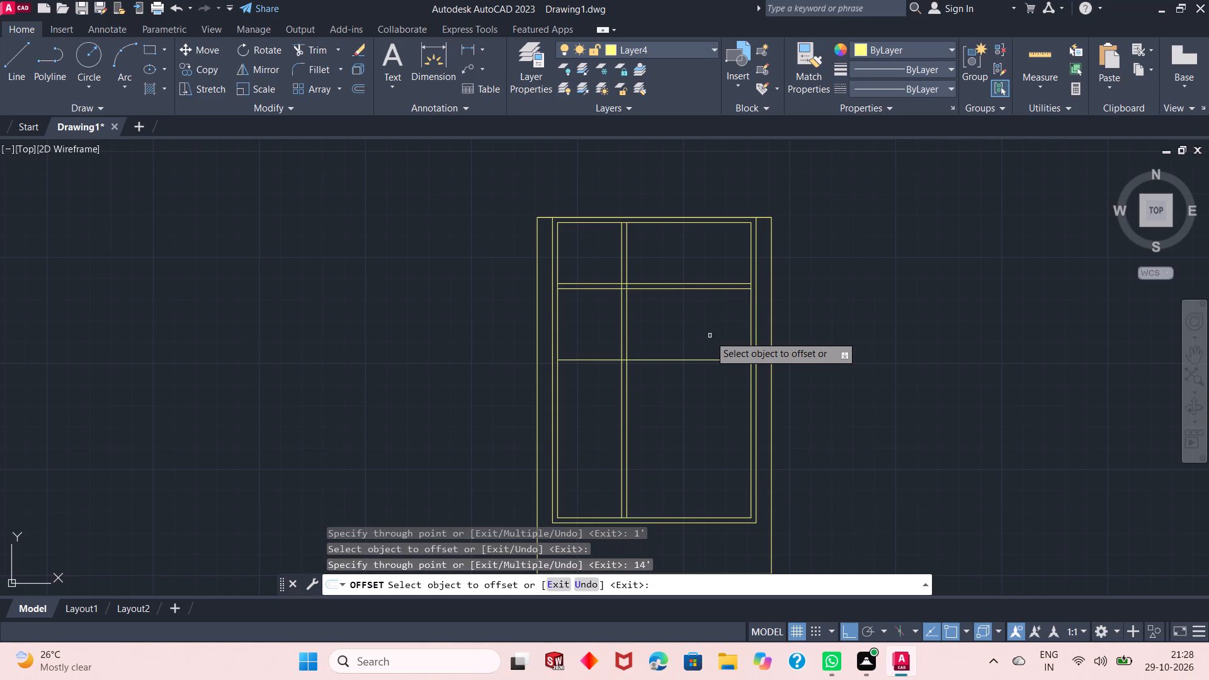
pyautogui.click(713, 360)
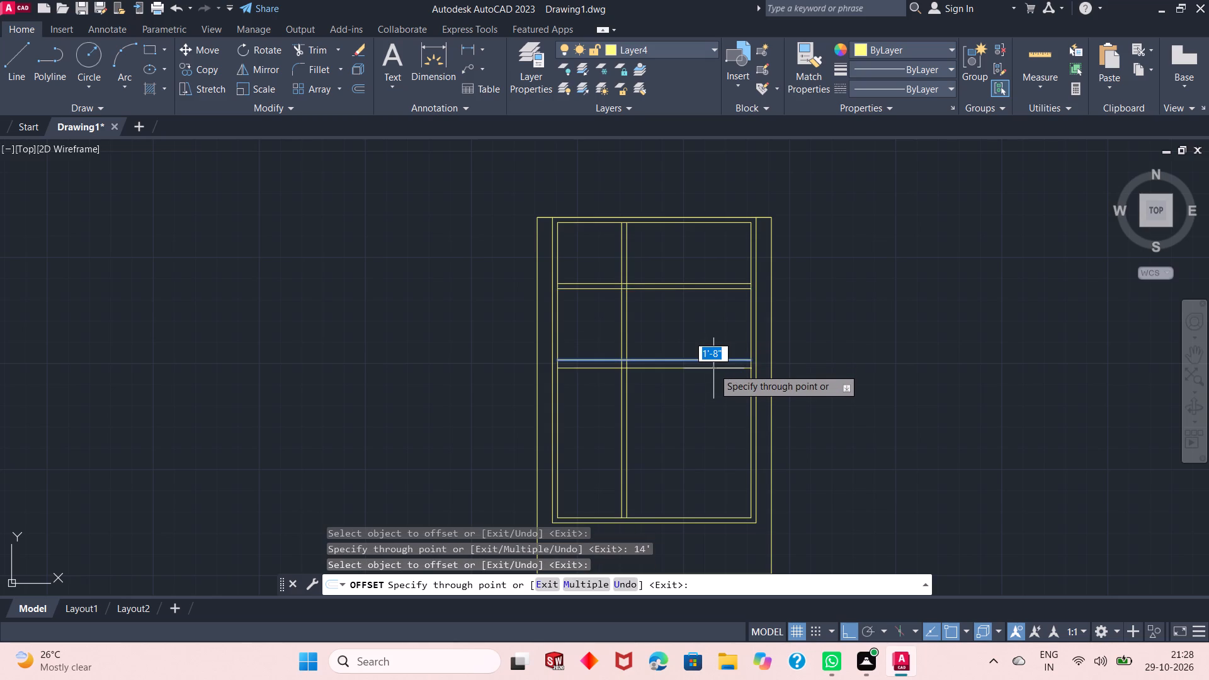
pyautogui.write("1'")
pyautogui.press('Return')
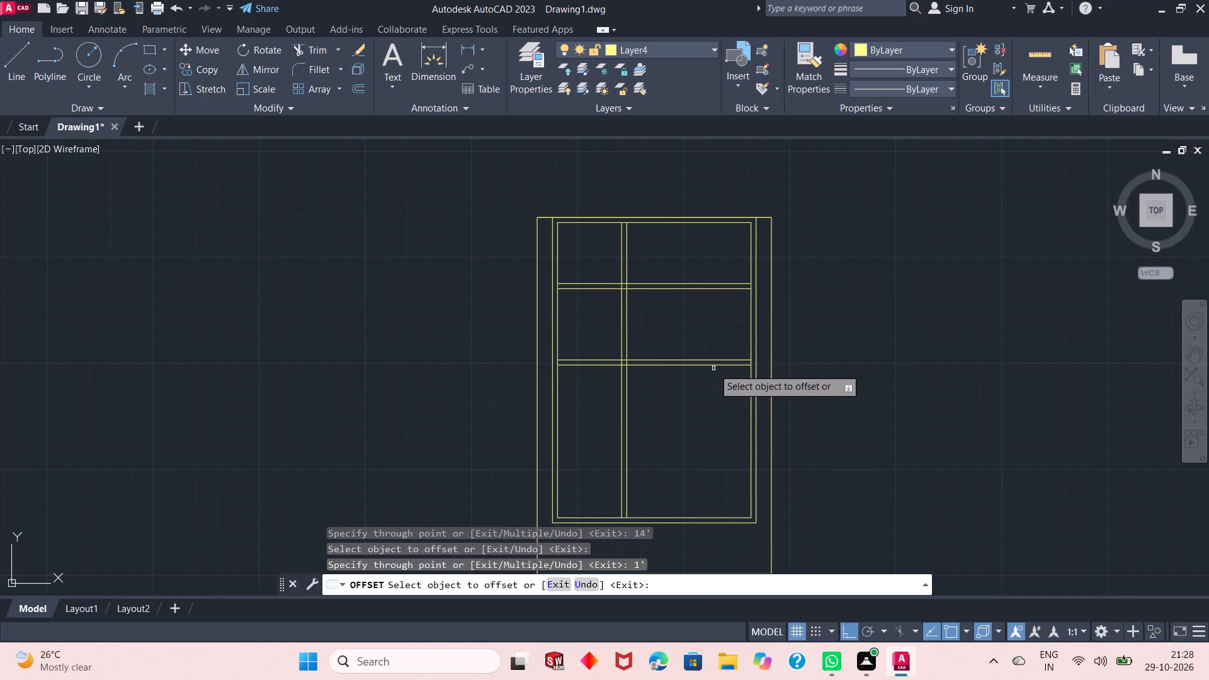
pyautogui.scroll(-1, 674, 200)
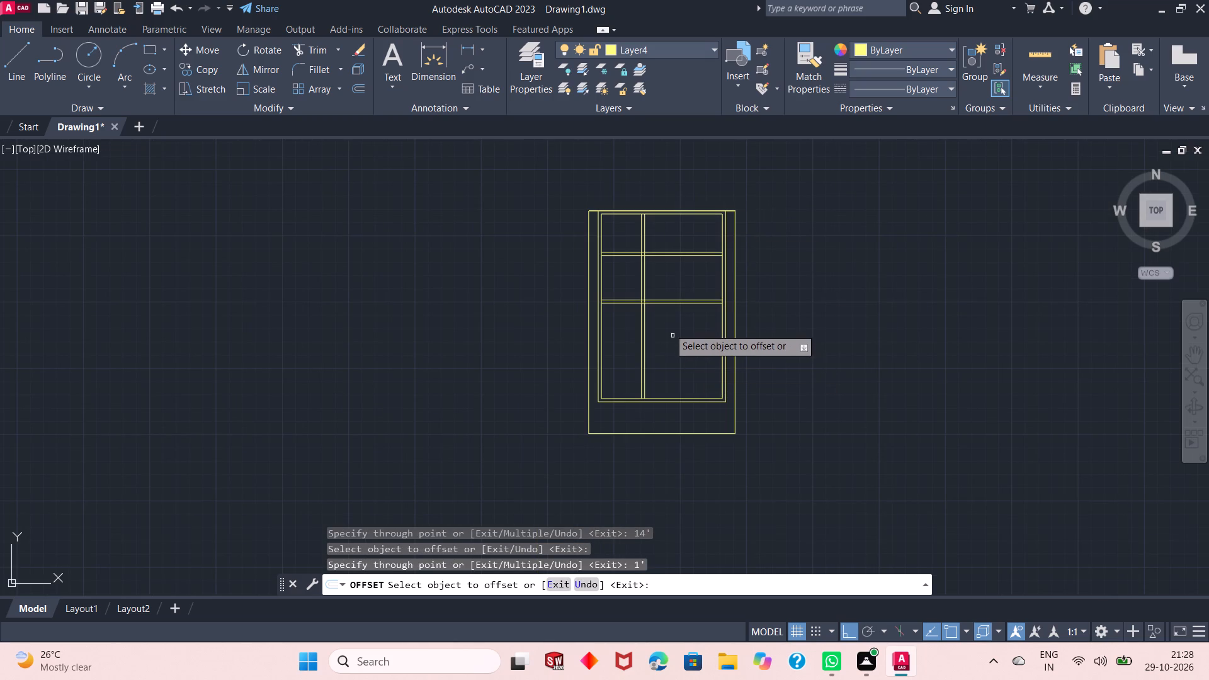
pyautogui.scroll(1, 666, 324)
pyautogui.rightClick(655, 244)
pyautogui.click(684, 252)
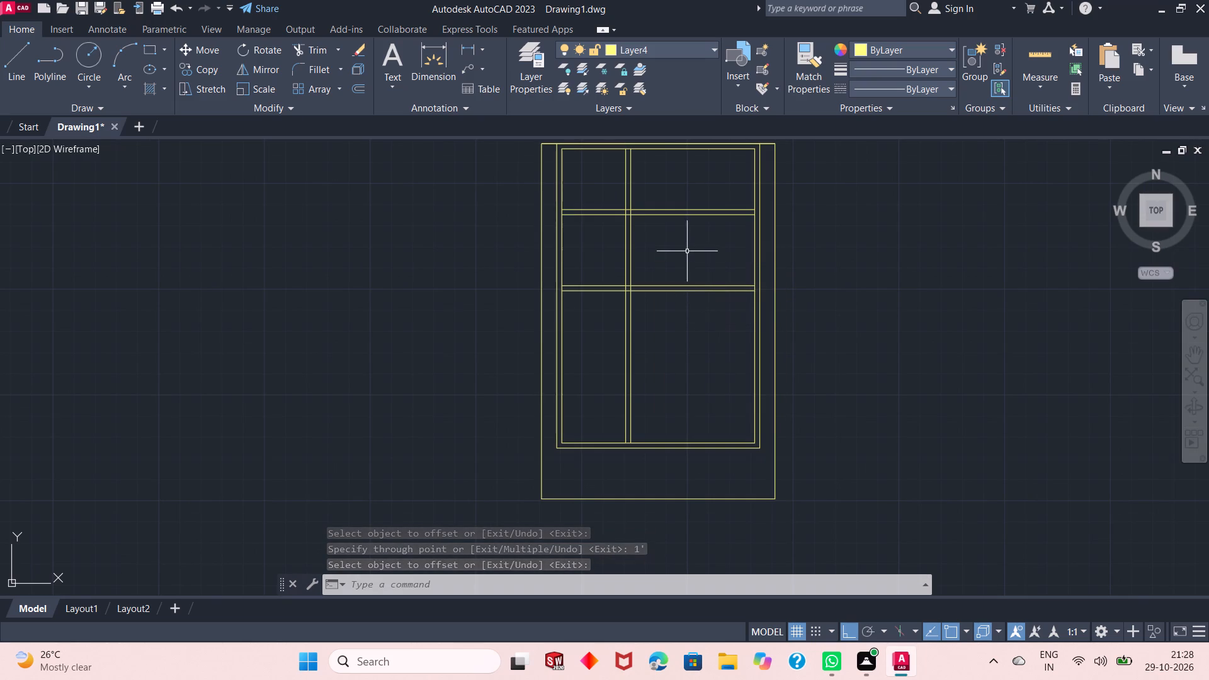
# Offset the lower line of the second horizontal wall down by 15'5".
pyautogui.scroll(-1, 687, 251)
pyautogui.scroll(1, 700, 328)
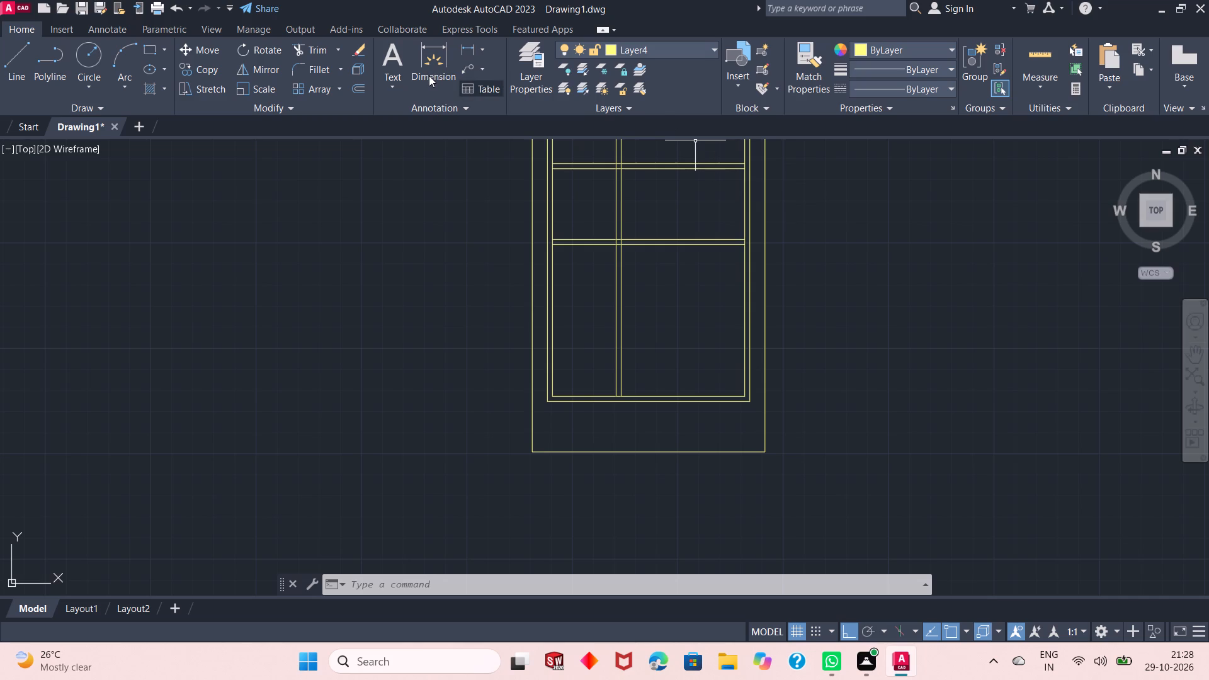
pyautogui.click(363, 93)
pyautogui.rightClick(445, 222)
pyautogui.click(470, 229)
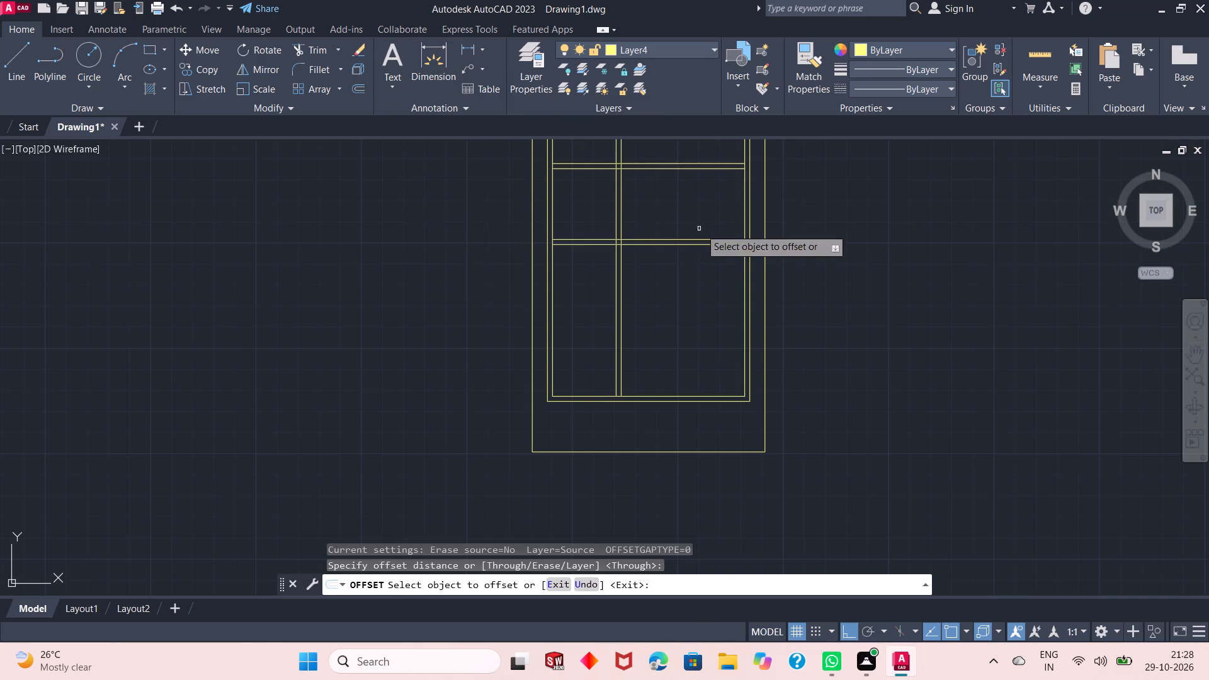
pyautogui.scroll(1, 708, 271)
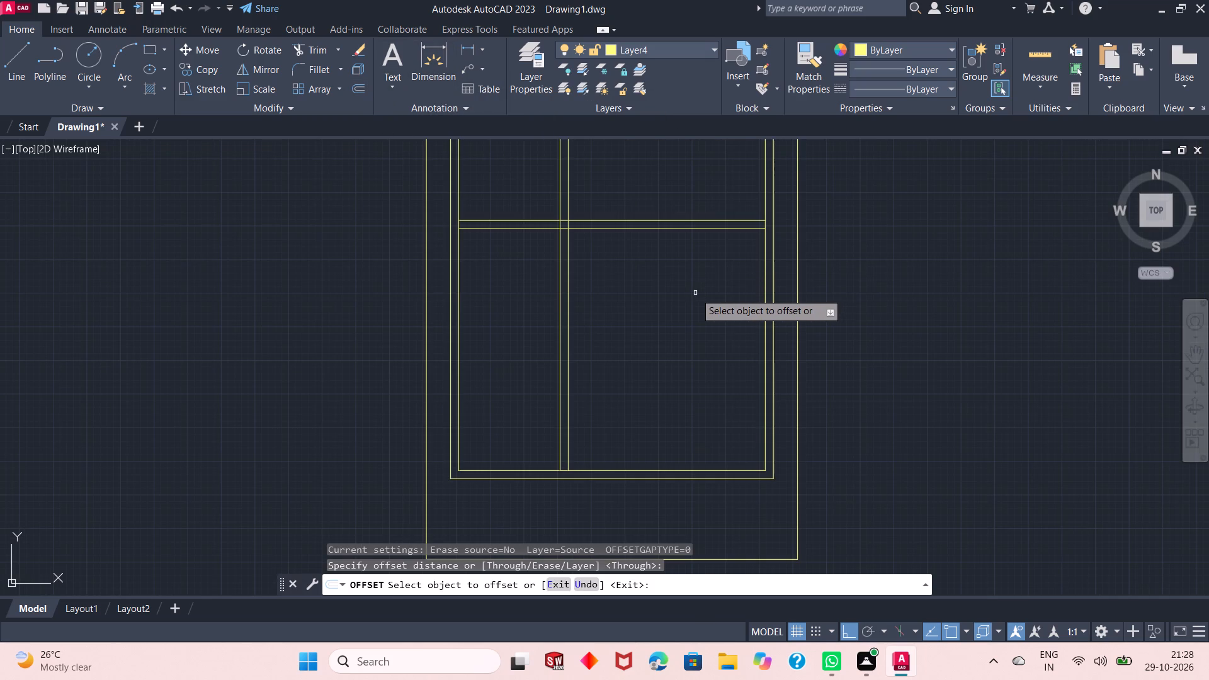
pyautogui.click(720, 229)
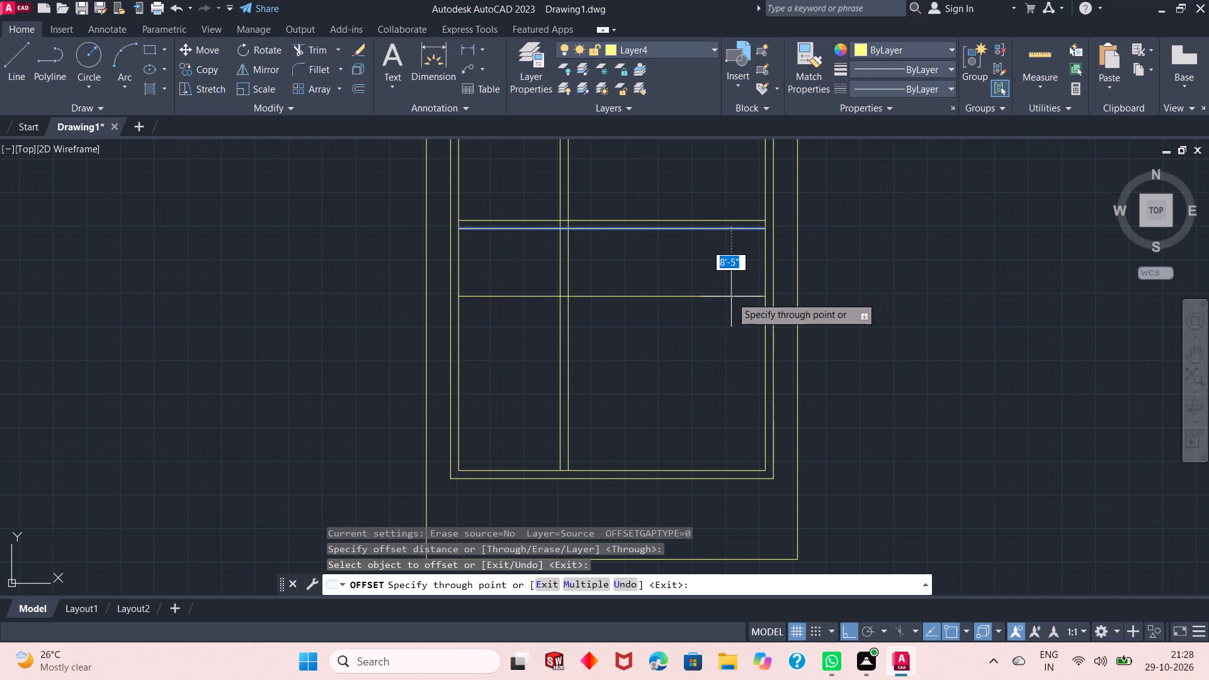
pyautogui.write('15')
pyautogui.press("'")
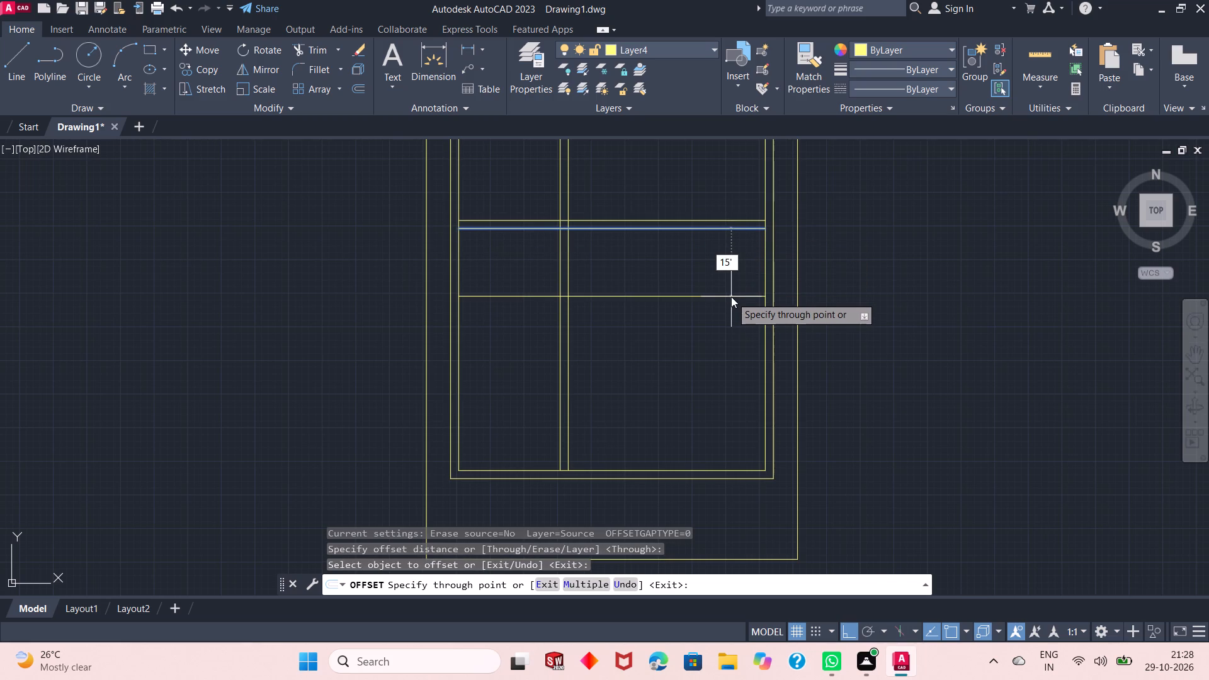
pyautogui.write('5"')
pyautogui.press('Return')
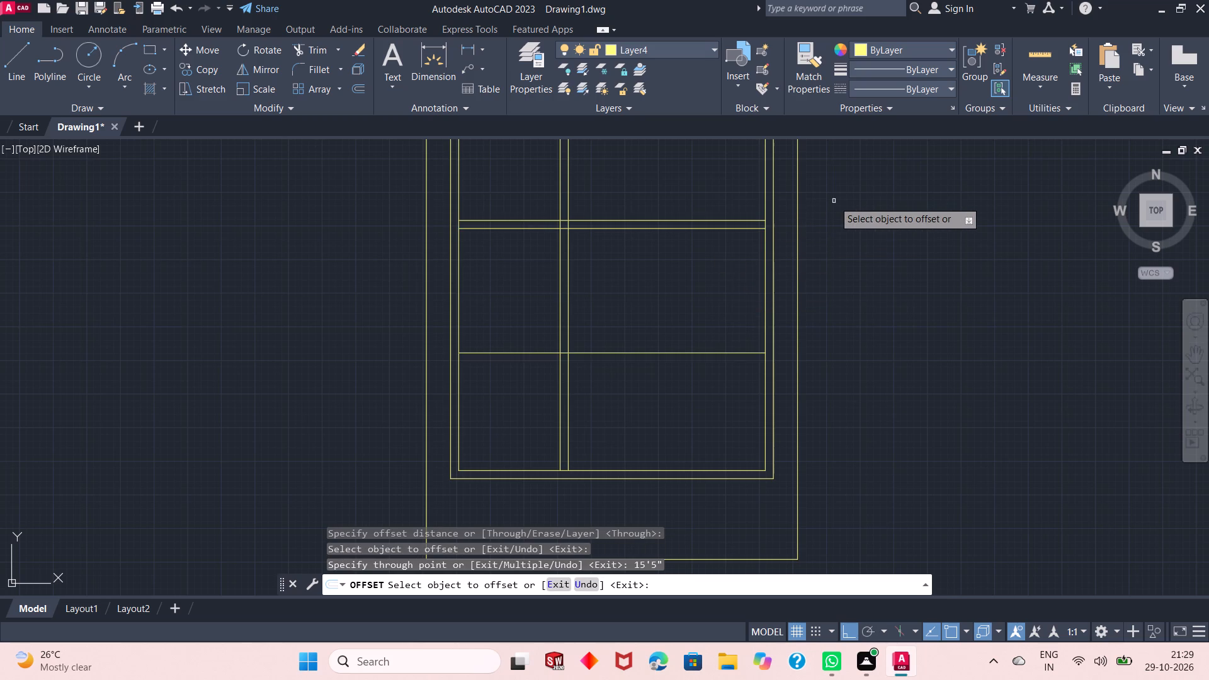
# Measure the bottom room between the lowest partition line and the inner bottom wall line, right of the vertical wall.
pyautogui.click(1036, 55)
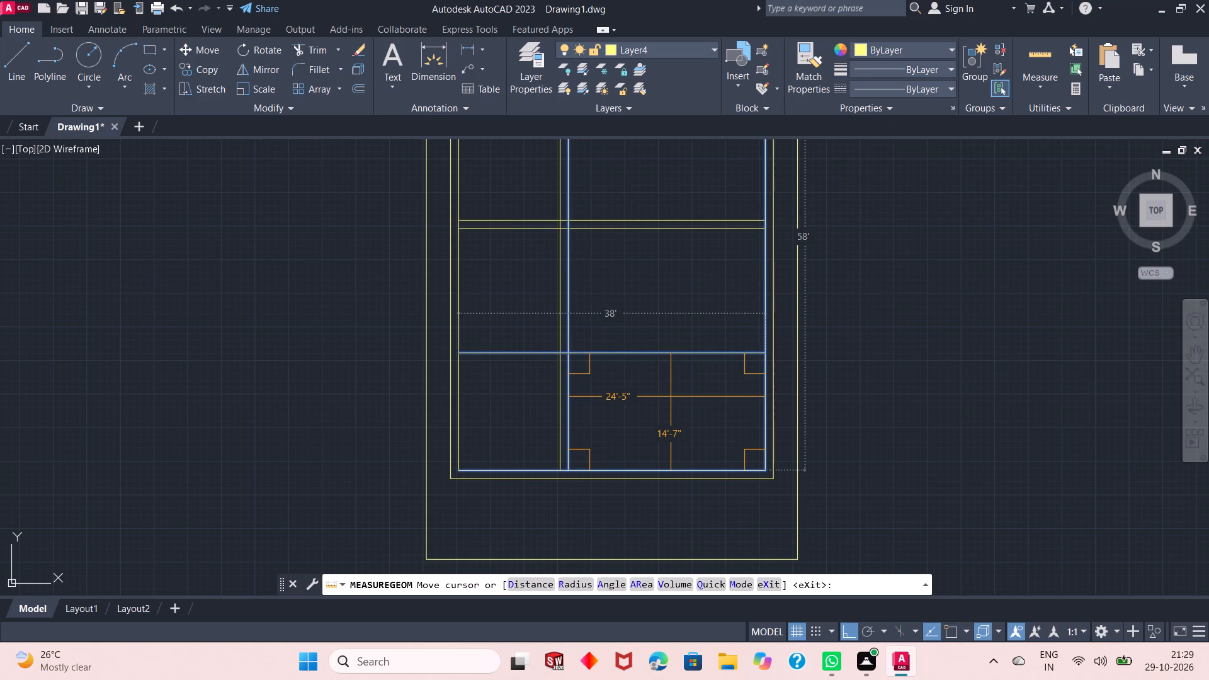
pyautogui.press('Escape')
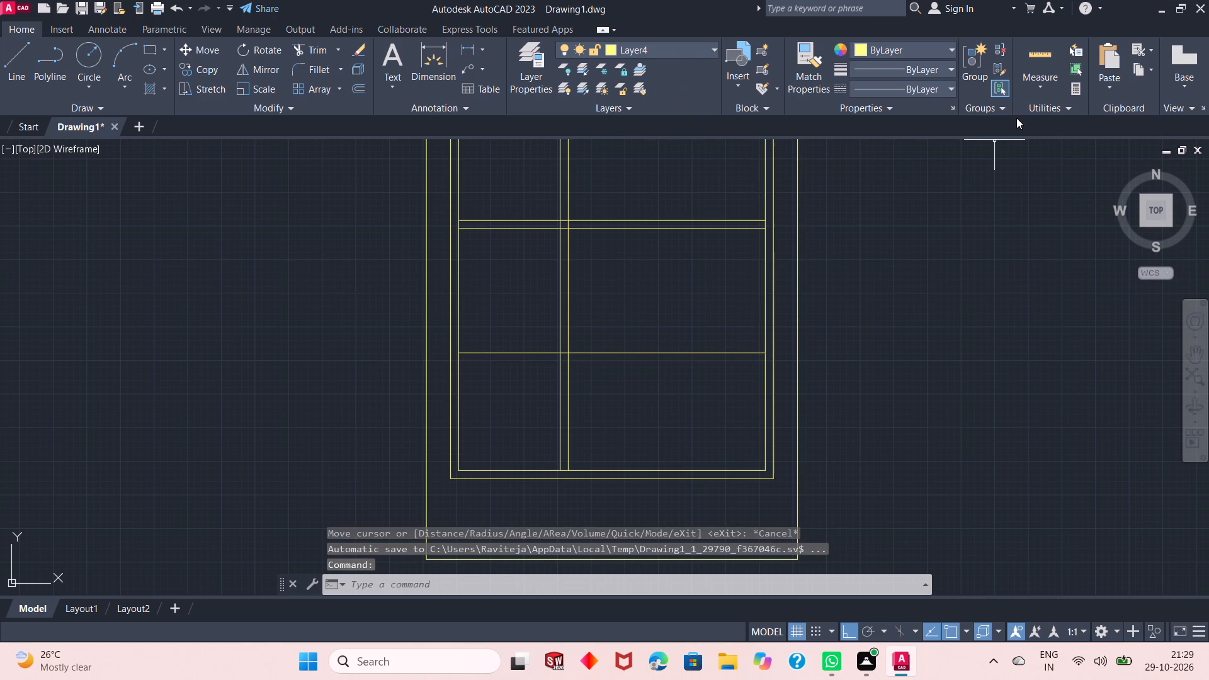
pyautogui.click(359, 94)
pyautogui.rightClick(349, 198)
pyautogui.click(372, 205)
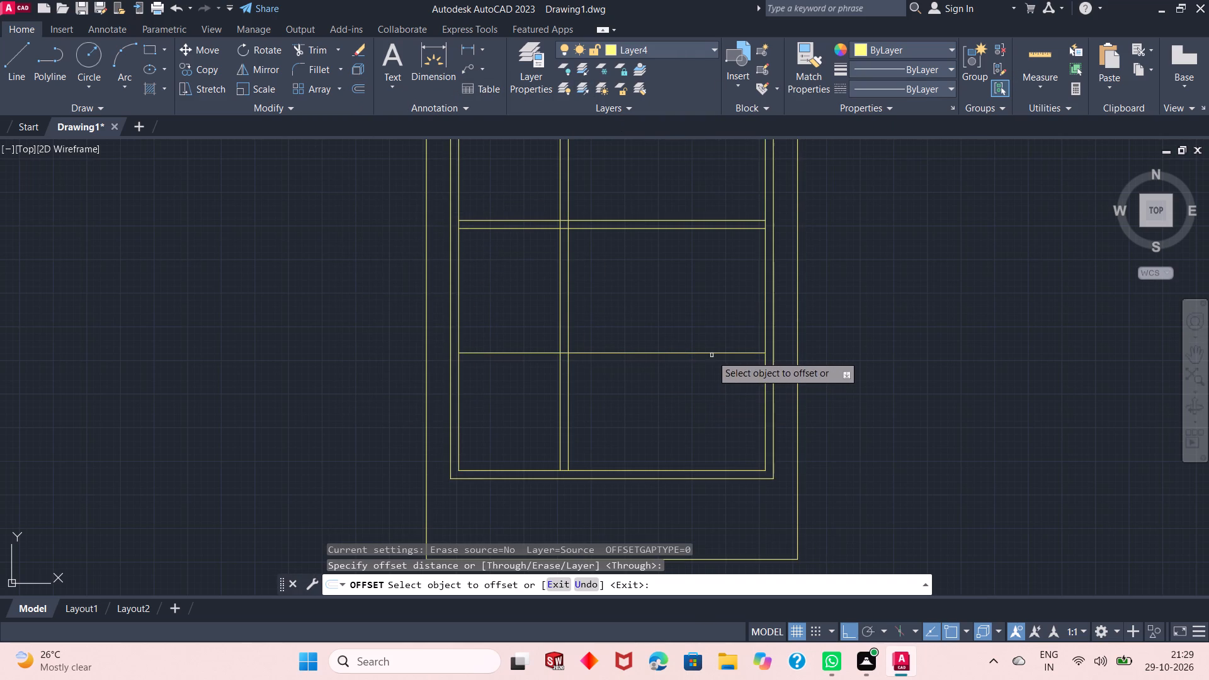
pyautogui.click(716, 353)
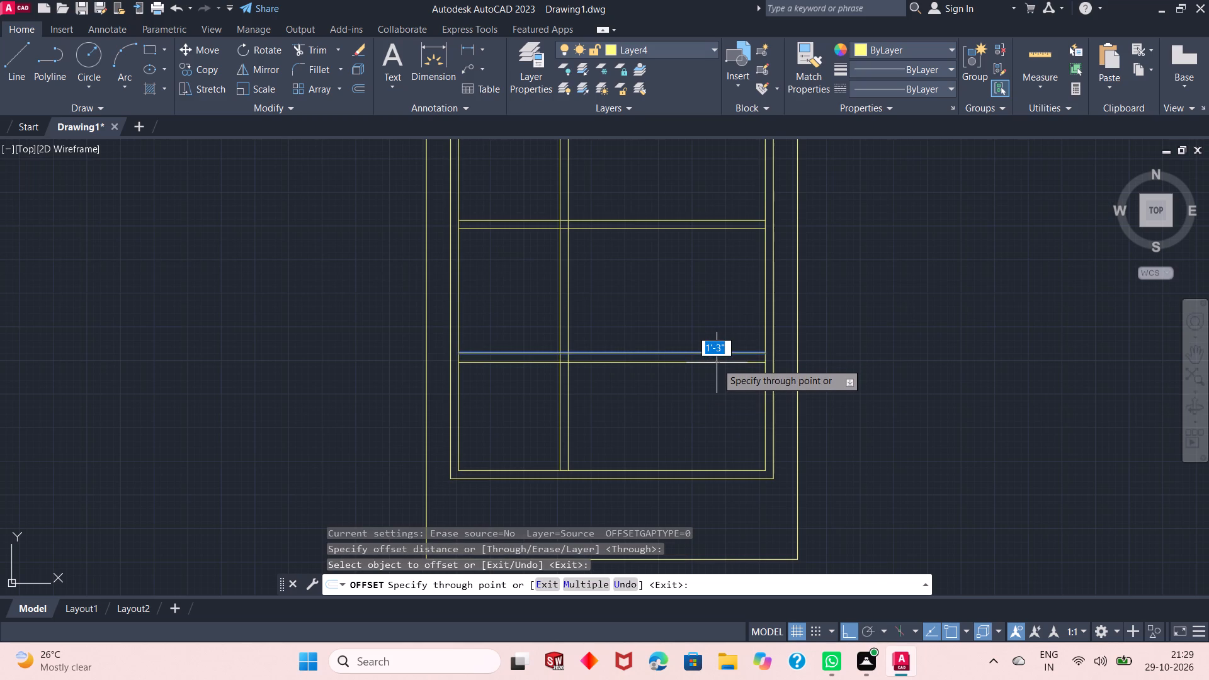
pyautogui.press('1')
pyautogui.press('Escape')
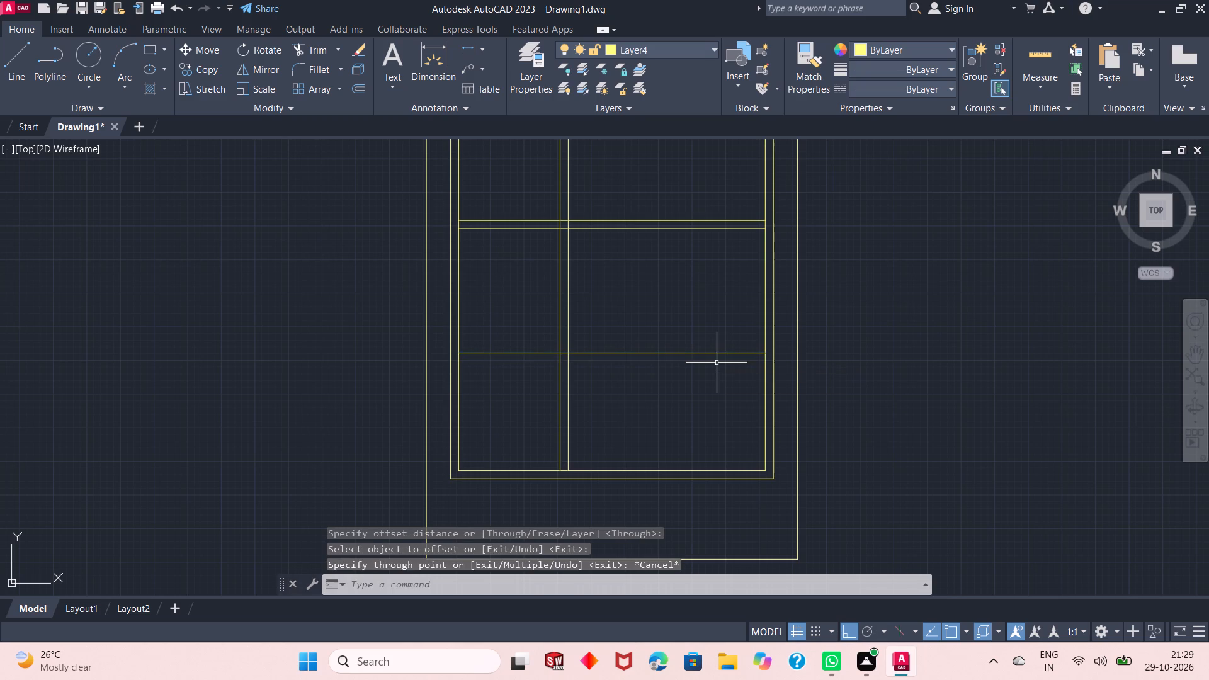
# Examine the room layout between the horizontal partitions, from the inner top wall line to the inner bottom wall line.
pyautogui.scroll(-1, 724, 439)
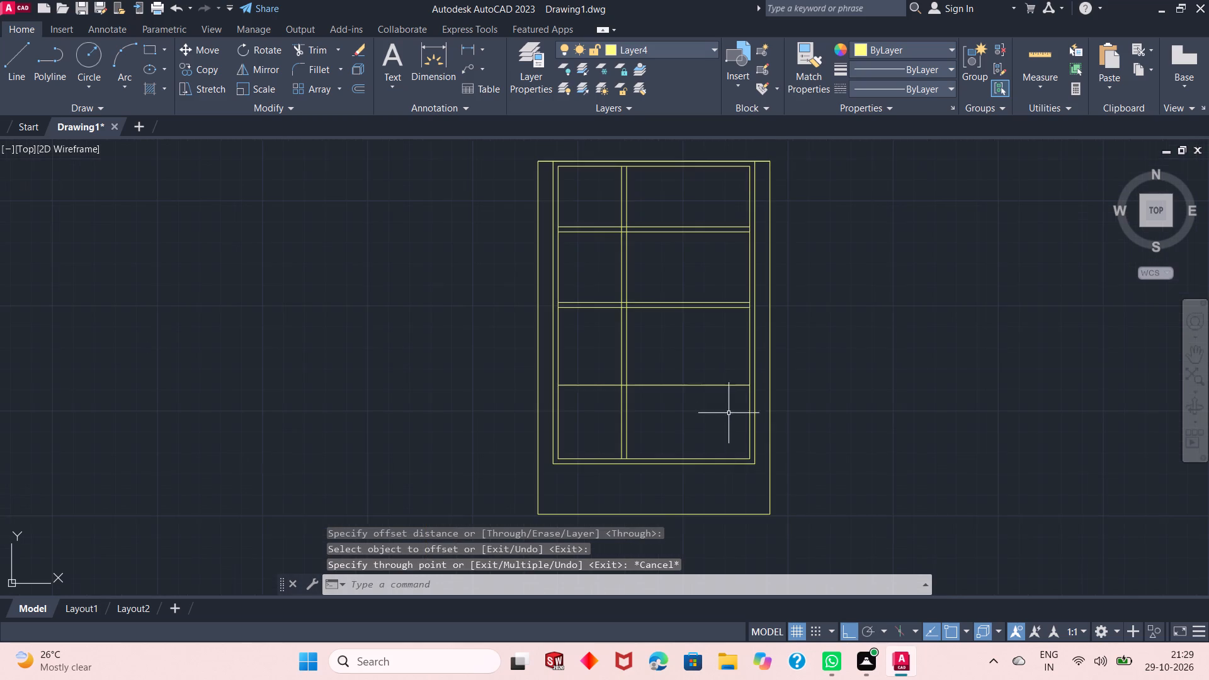
pyautogui.scroll(1, 659, 218)
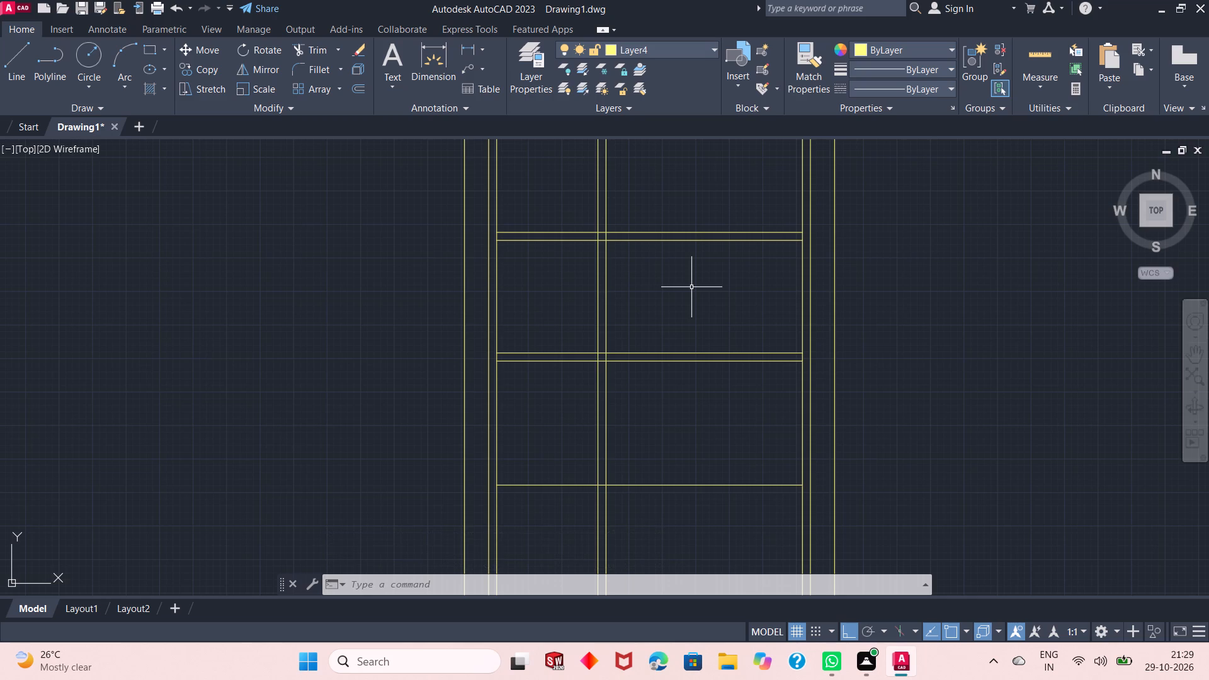
pyautogui.scroll(-1, 675, 223)
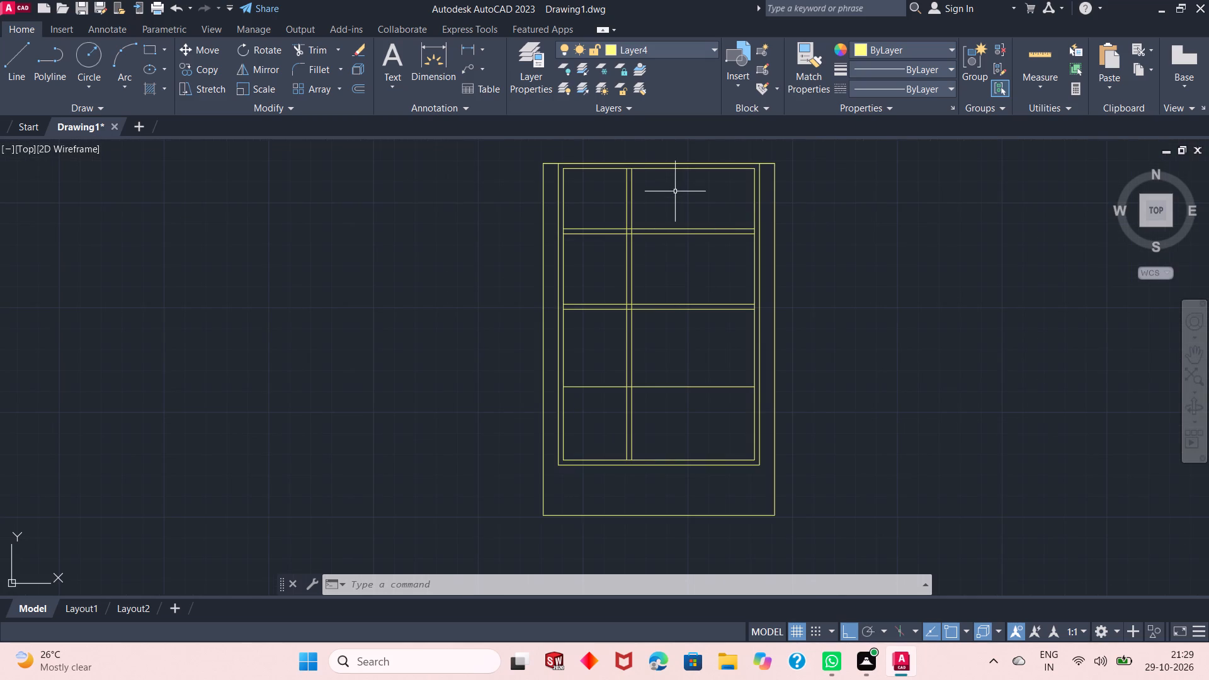
pyautogui.scroll(1, 674, 191)
pyautogui.scroll(-1, 693, 337)
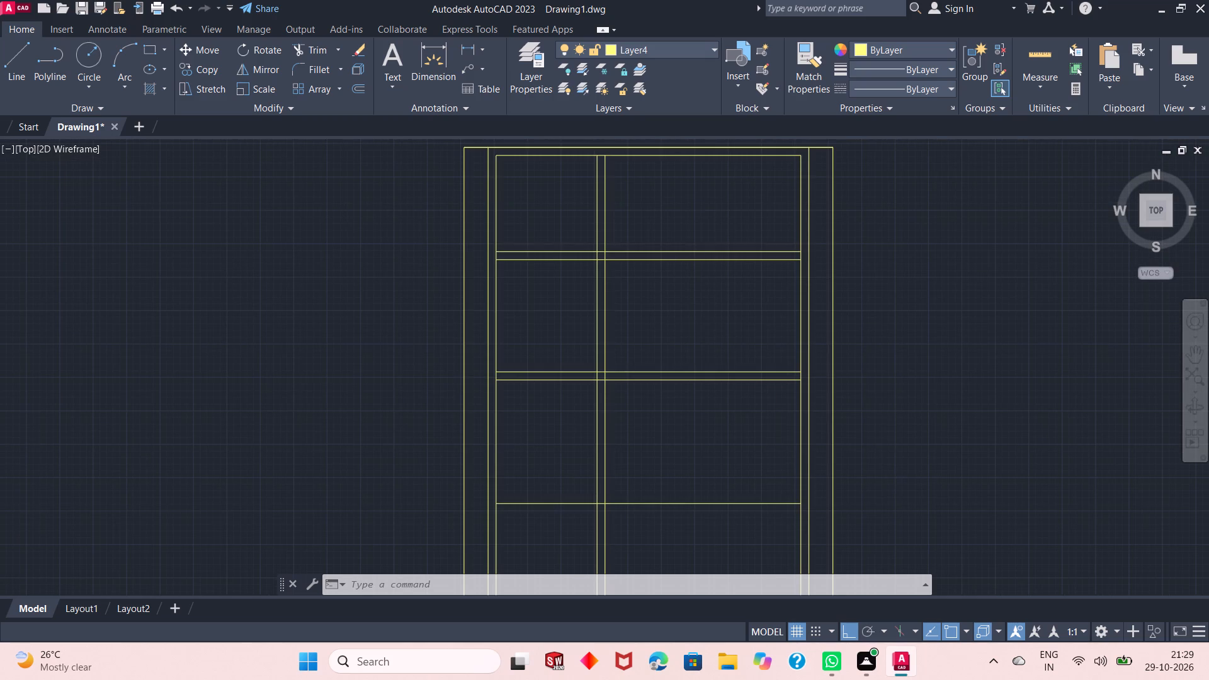
pyautogui.scroll(1, 707, 448)
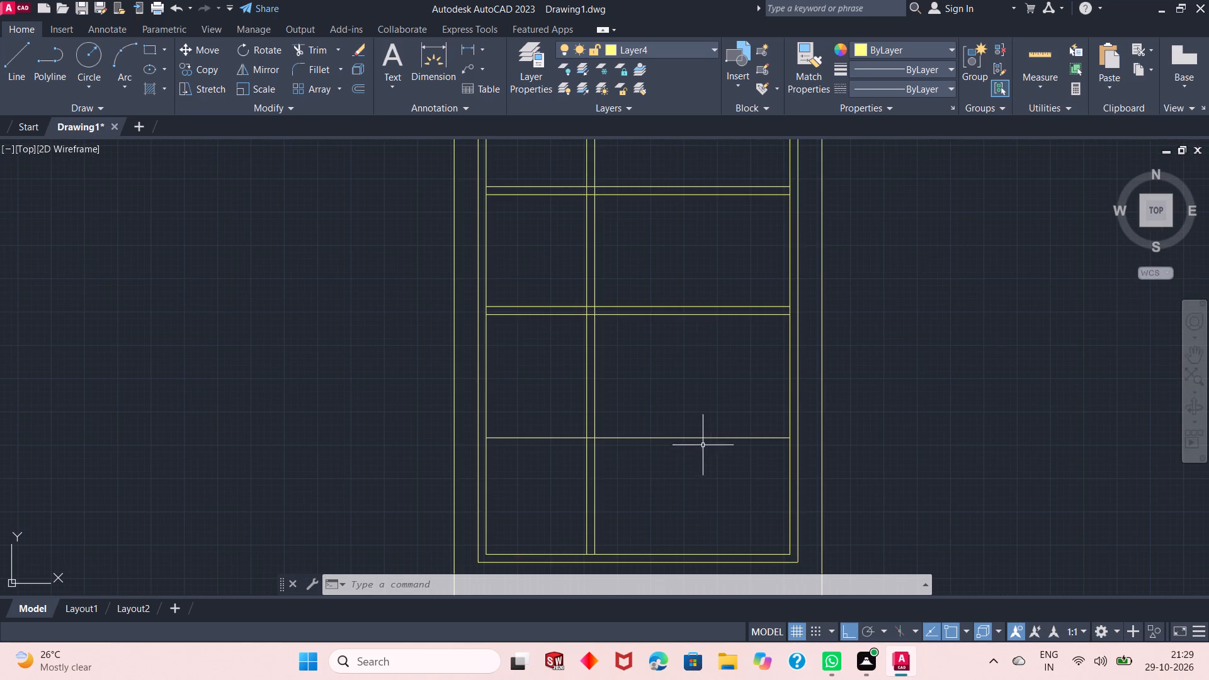
pyautogui.scroll(-1, 692, 426)
pyautogui.scroll(1, 696, 485)
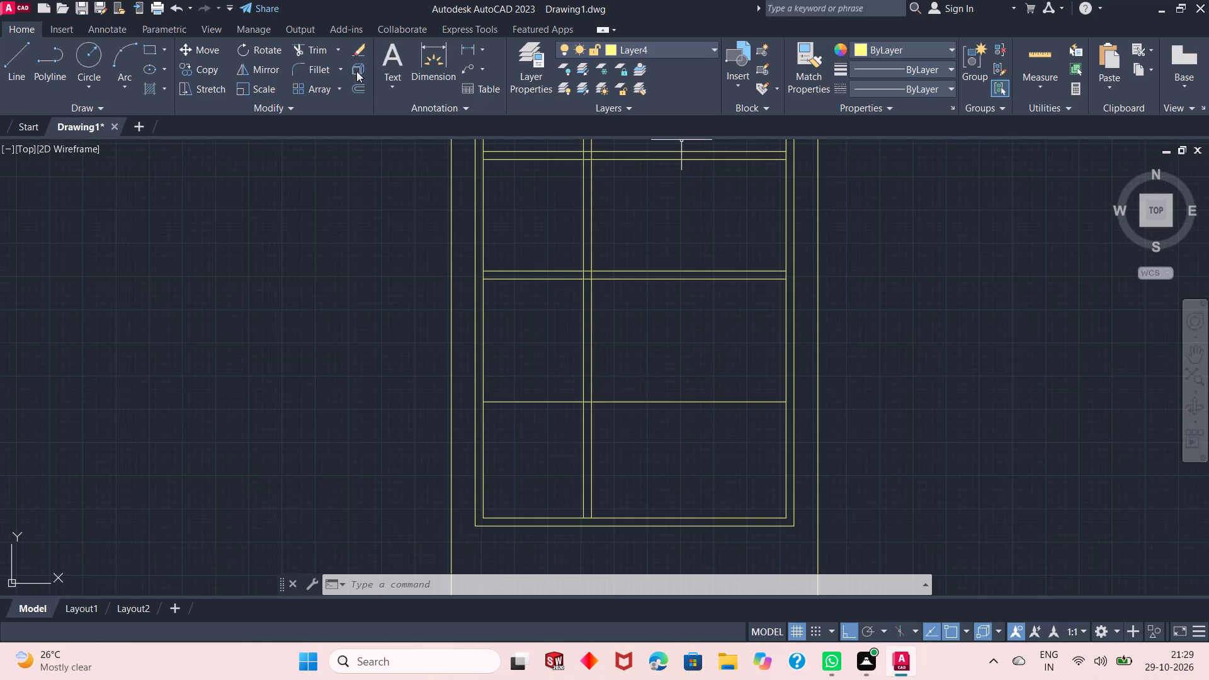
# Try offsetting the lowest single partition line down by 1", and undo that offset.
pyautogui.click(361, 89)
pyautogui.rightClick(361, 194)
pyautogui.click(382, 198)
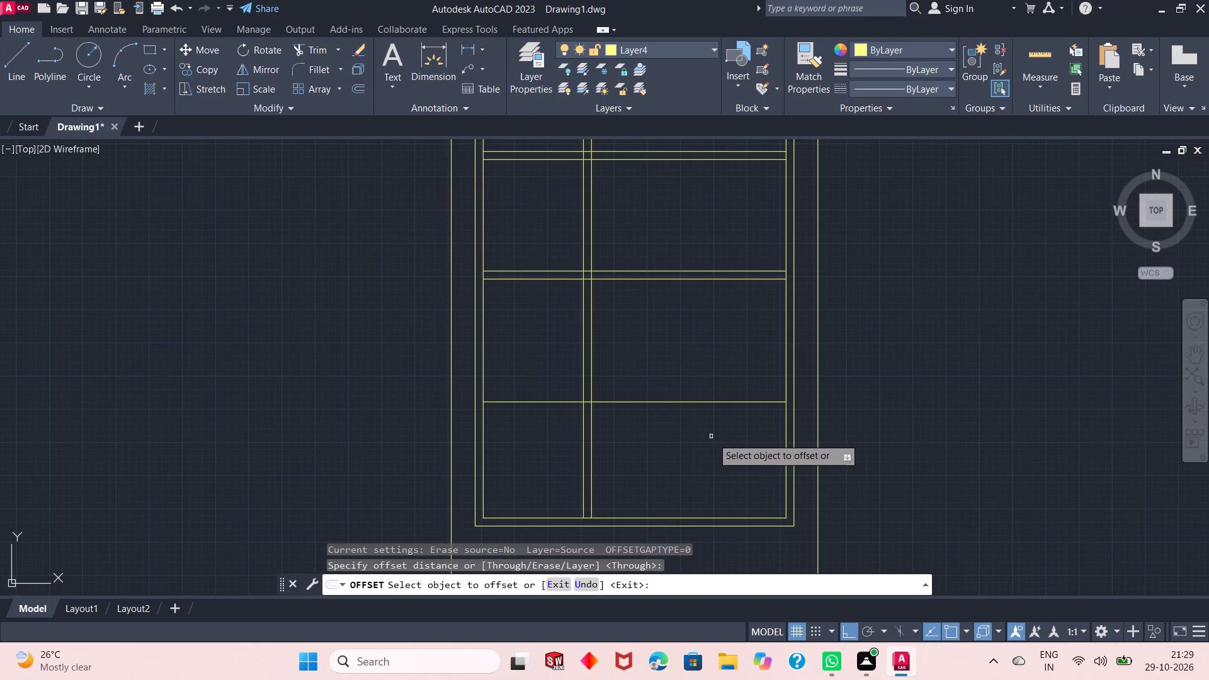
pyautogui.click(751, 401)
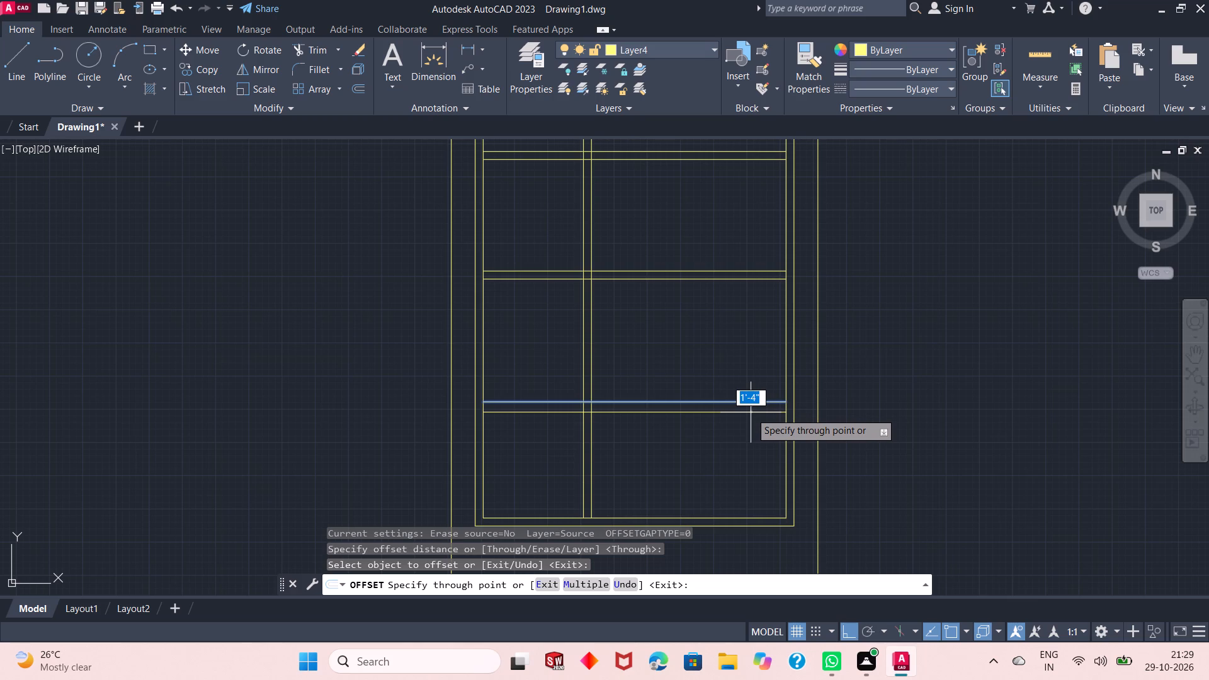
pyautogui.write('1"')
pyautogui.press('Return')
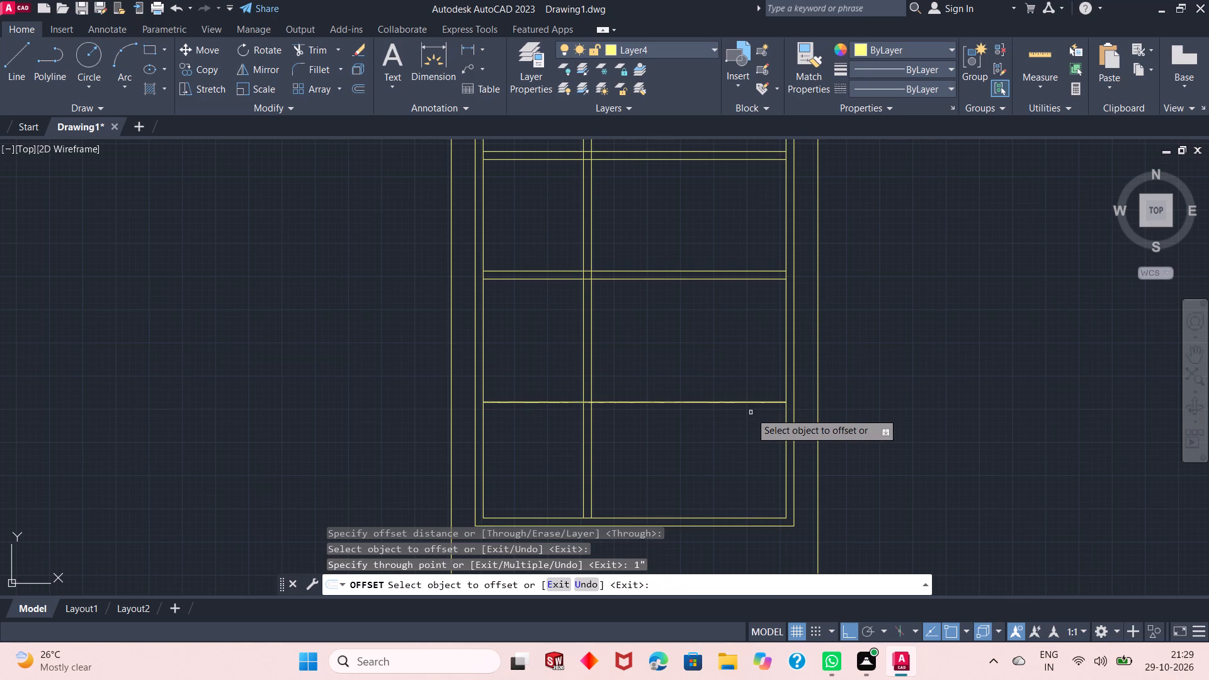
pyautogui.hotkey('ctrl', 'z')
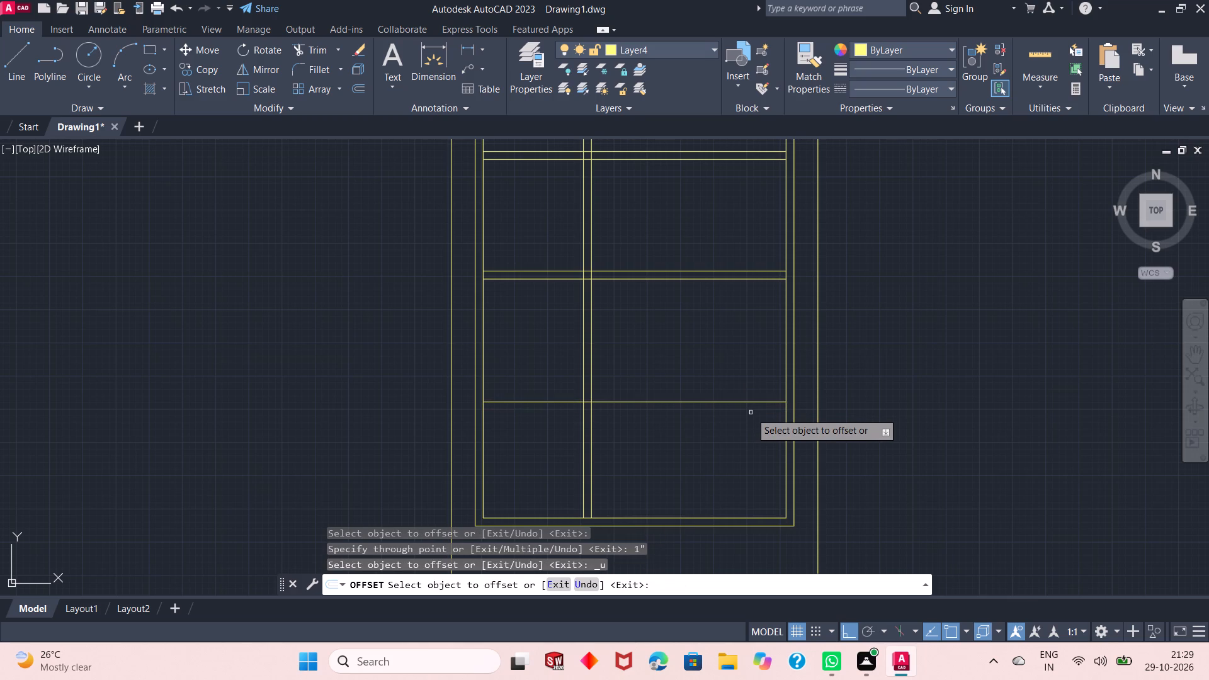
# Offset the lowest single partition line down by 1' to complete the third horizontal wall.
pyautogui.click(746, 401)
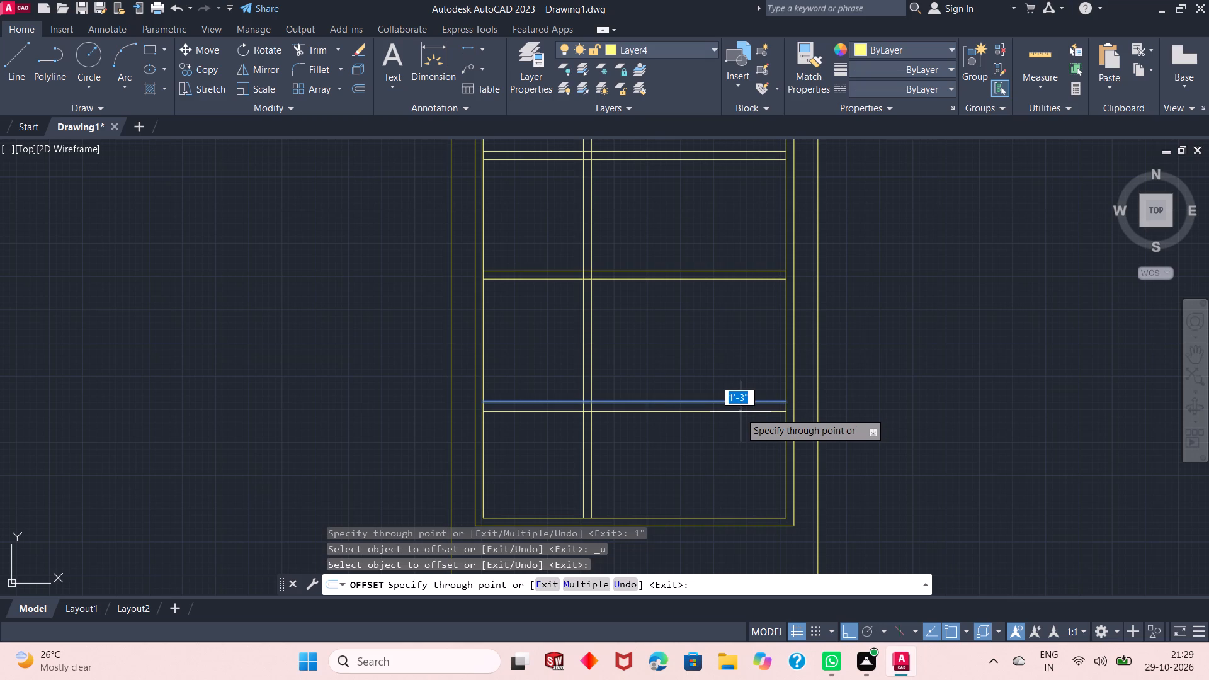
pyautogui.write("1'")
pyautogui.press('Return')
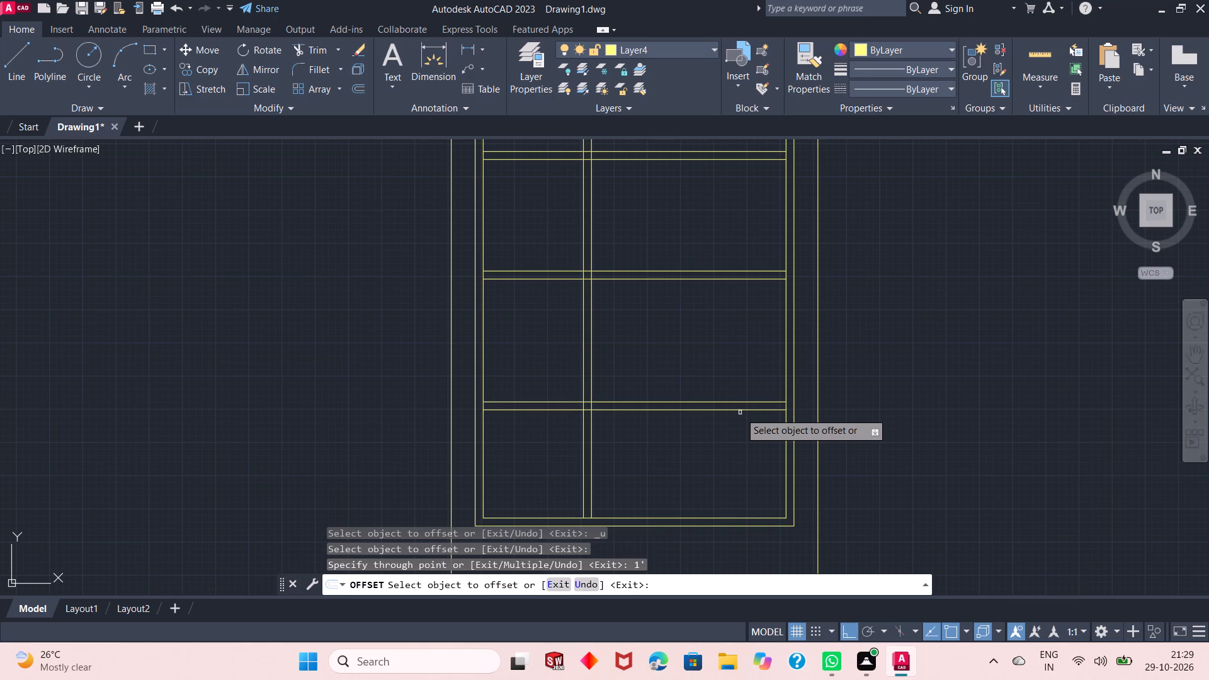
pyautogui.rightClick(912, 303)
pyautogui.click(920, 310)
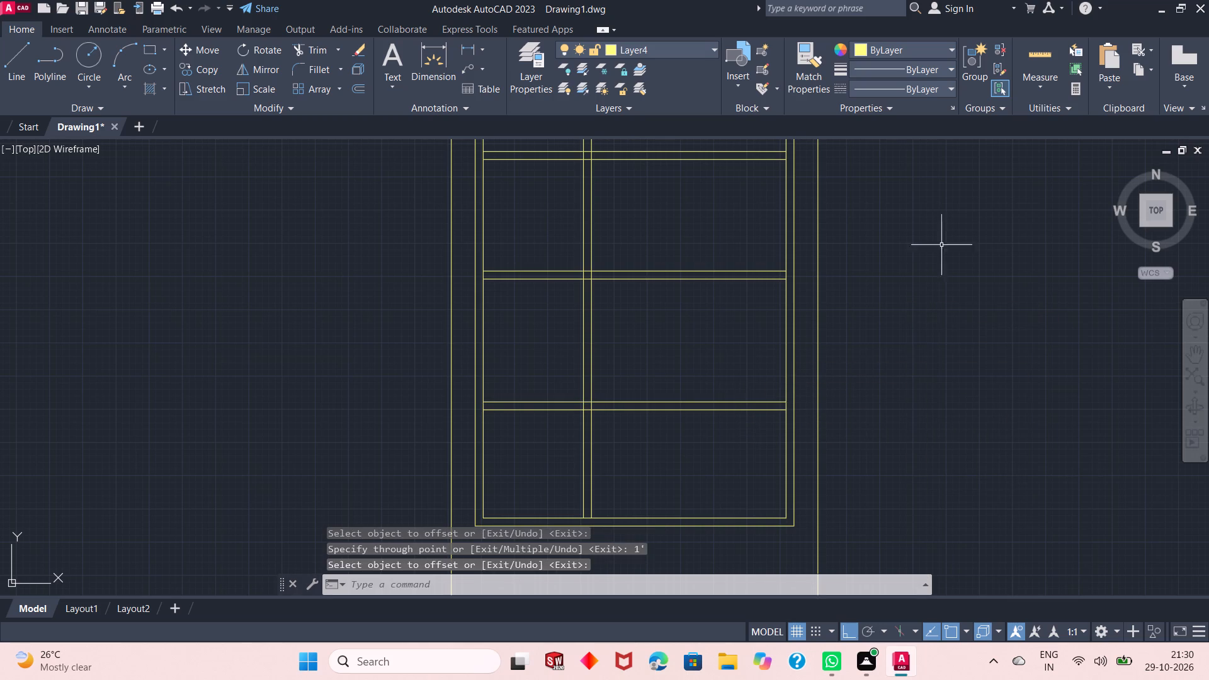
# Measure the bottom room to the right of the vertical wall, below the third horizontal wall.
pyautogui.click(1053, 64)
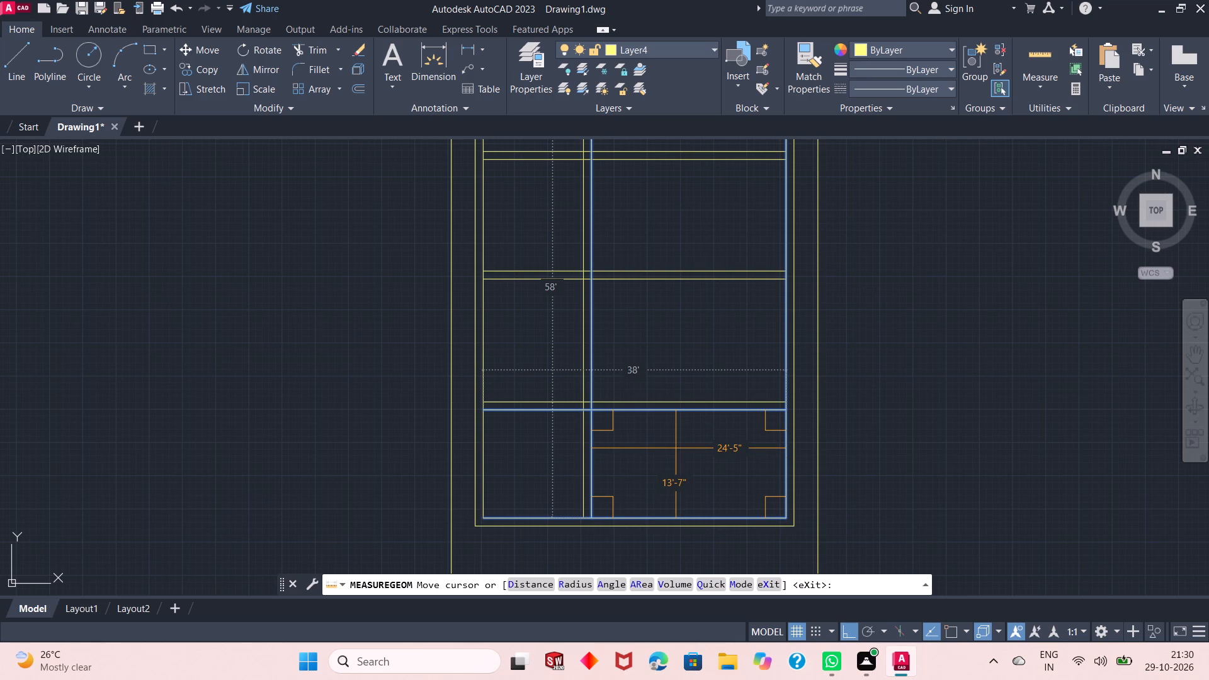
pyautogui.press('Escape')
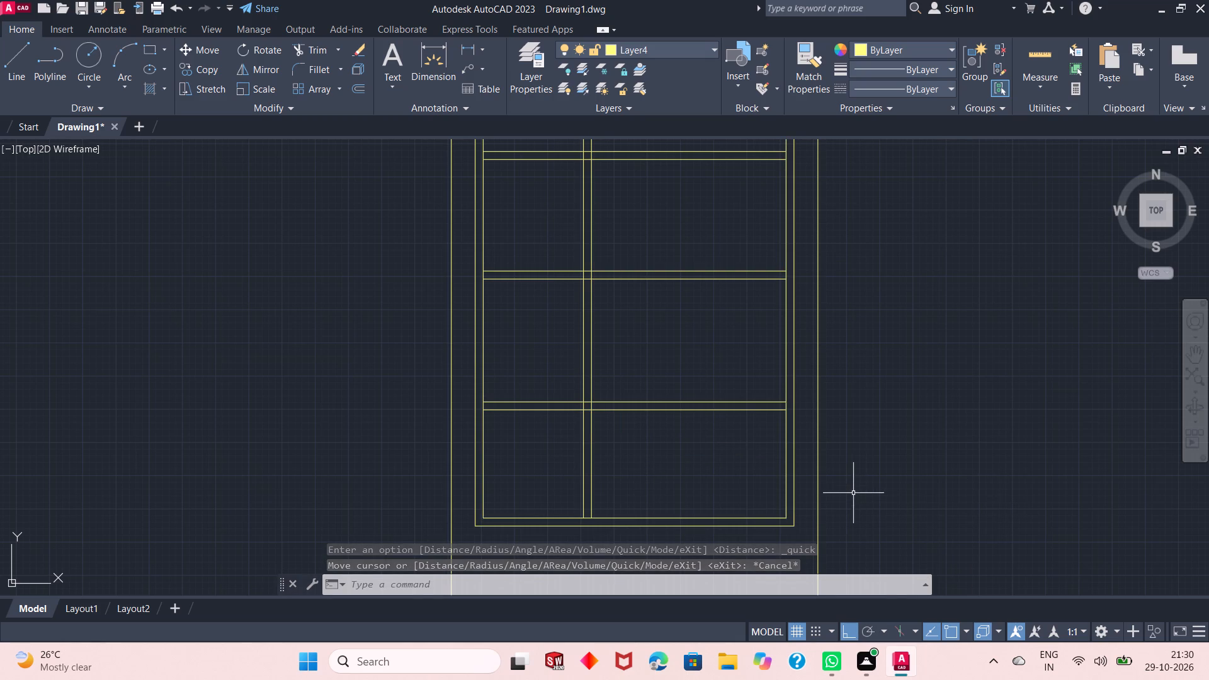
# Measure the top-left room between the inner left wall line and the vertical partition wall.
pyautogui.scroll(-1, 868, 524)
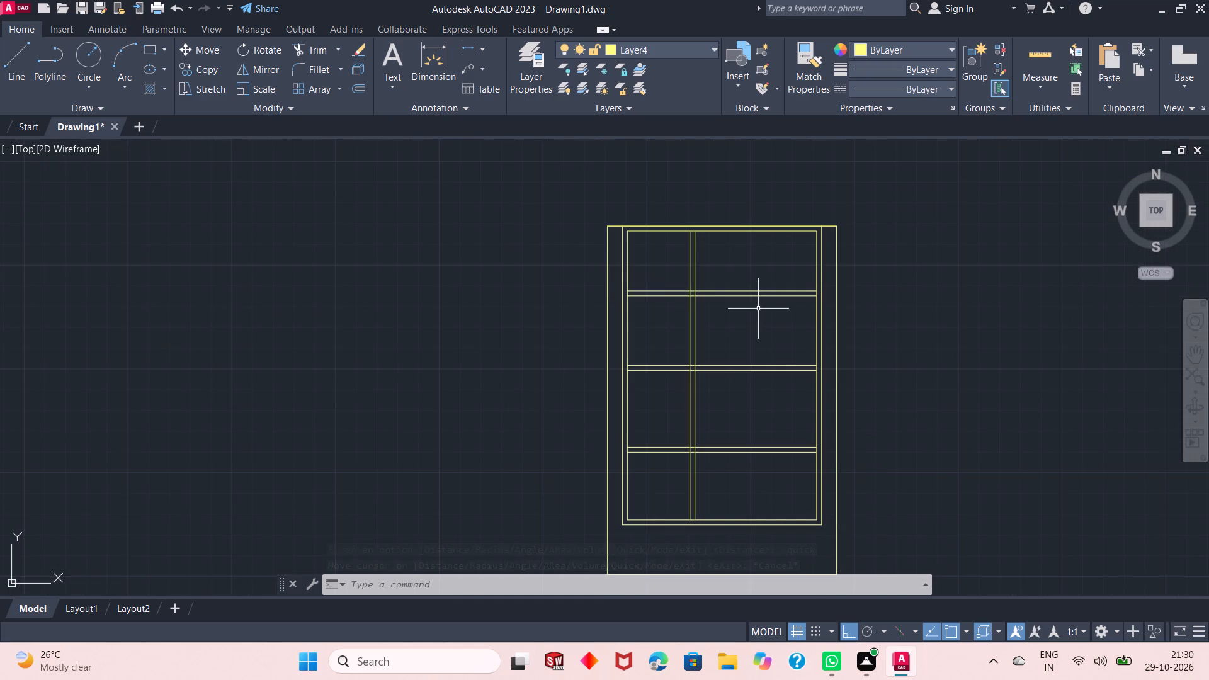
pyautogui.scroll(1, 728, 277)
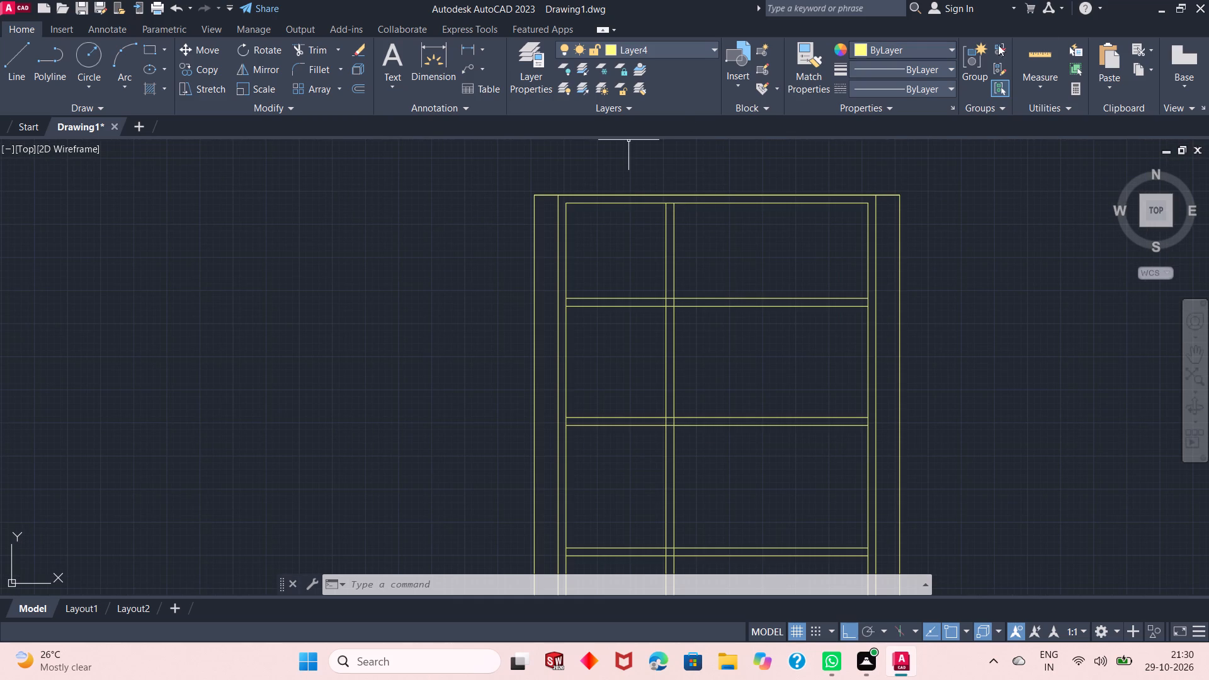
pyautogui.click(1052, 55)
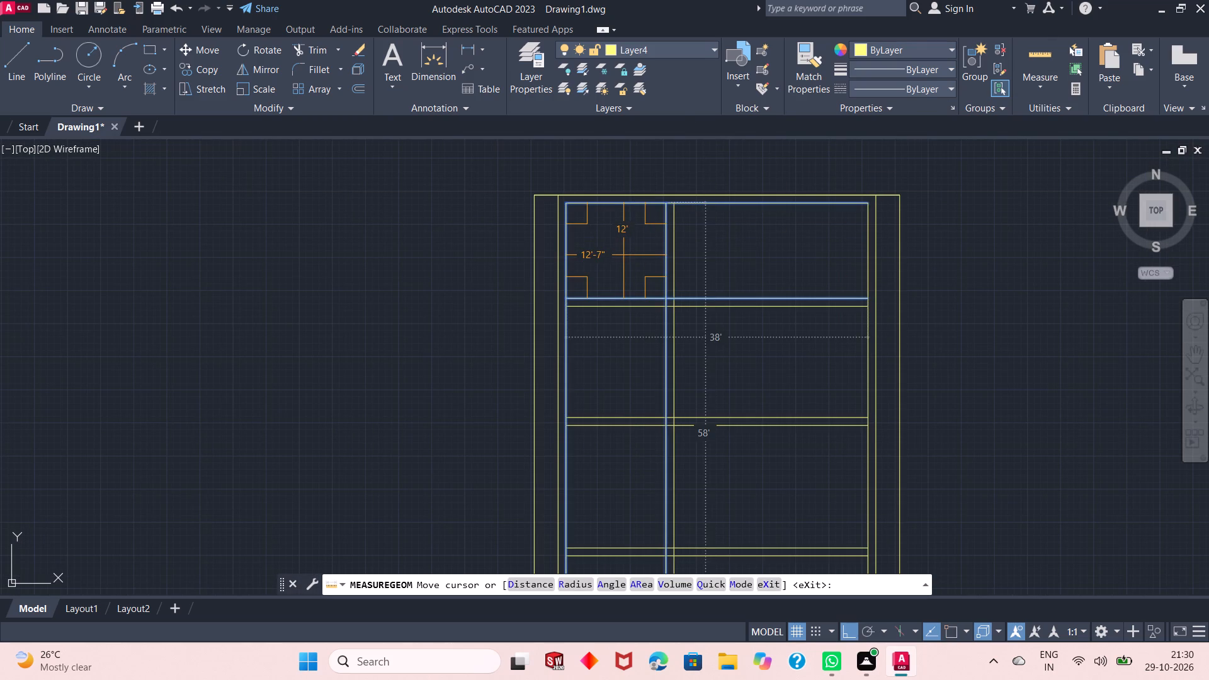
pyautogui.press('Escape')
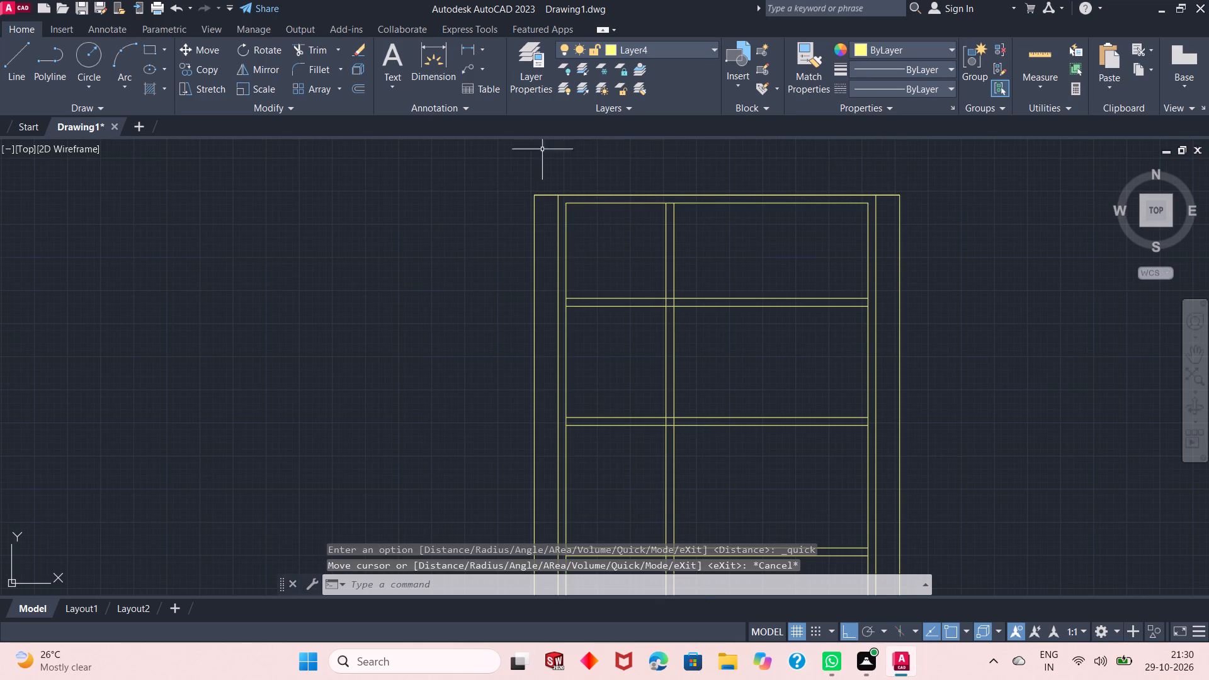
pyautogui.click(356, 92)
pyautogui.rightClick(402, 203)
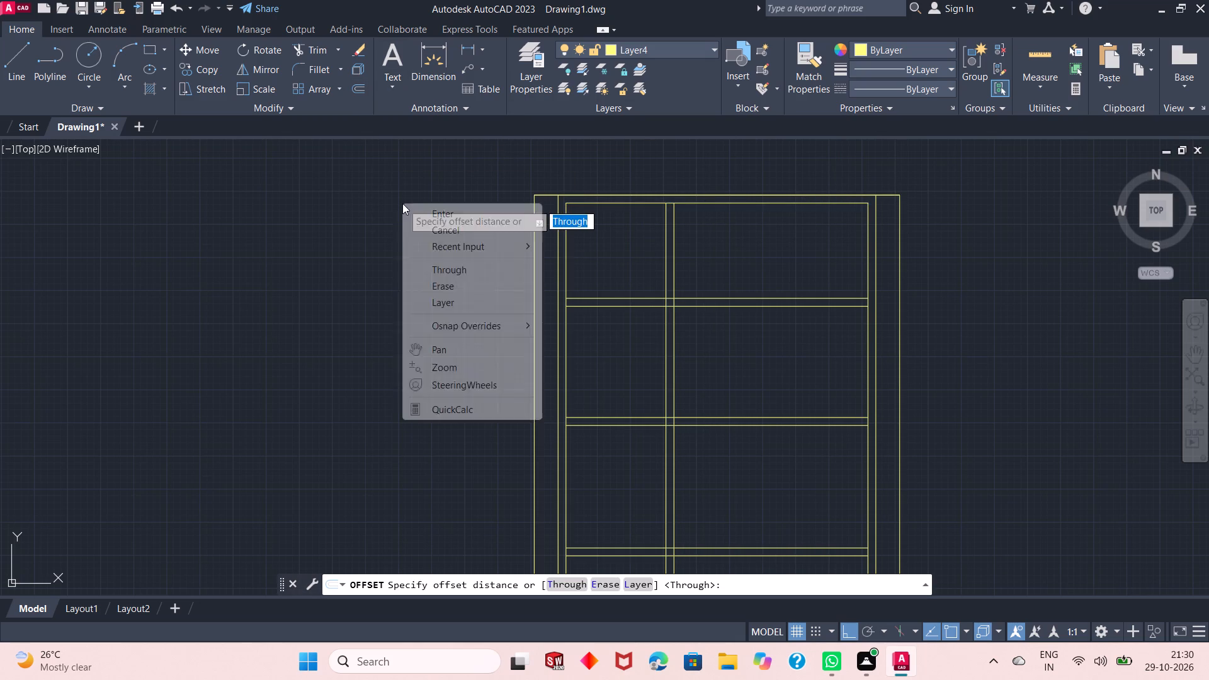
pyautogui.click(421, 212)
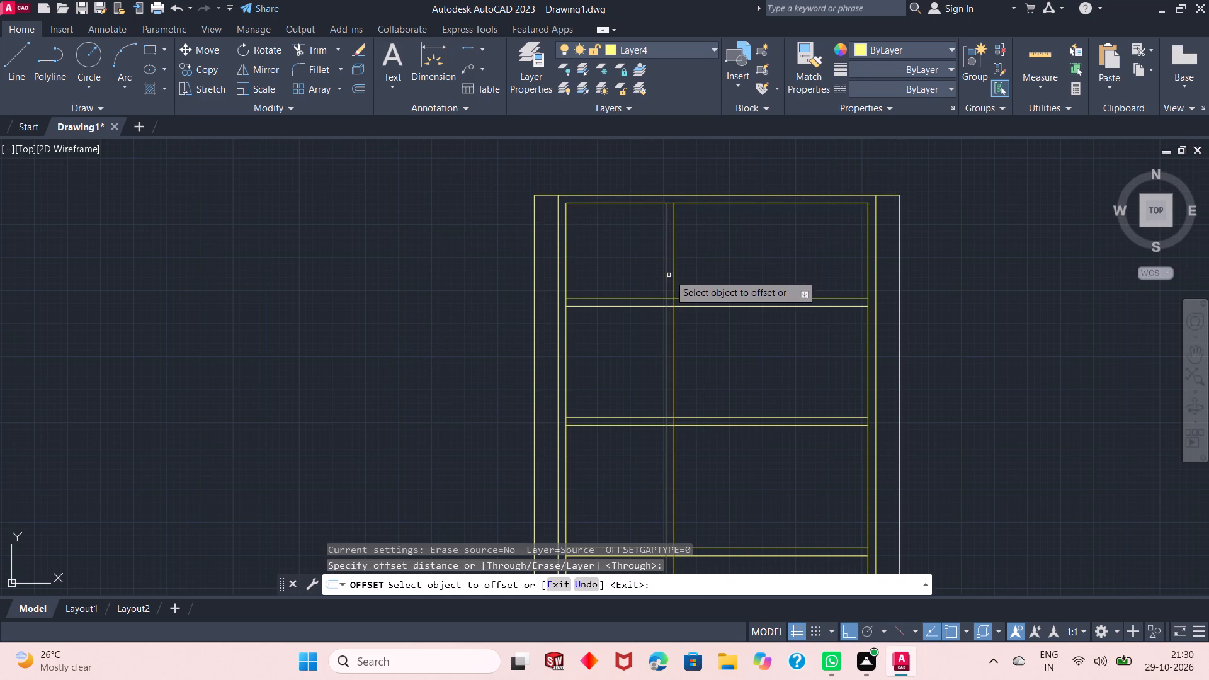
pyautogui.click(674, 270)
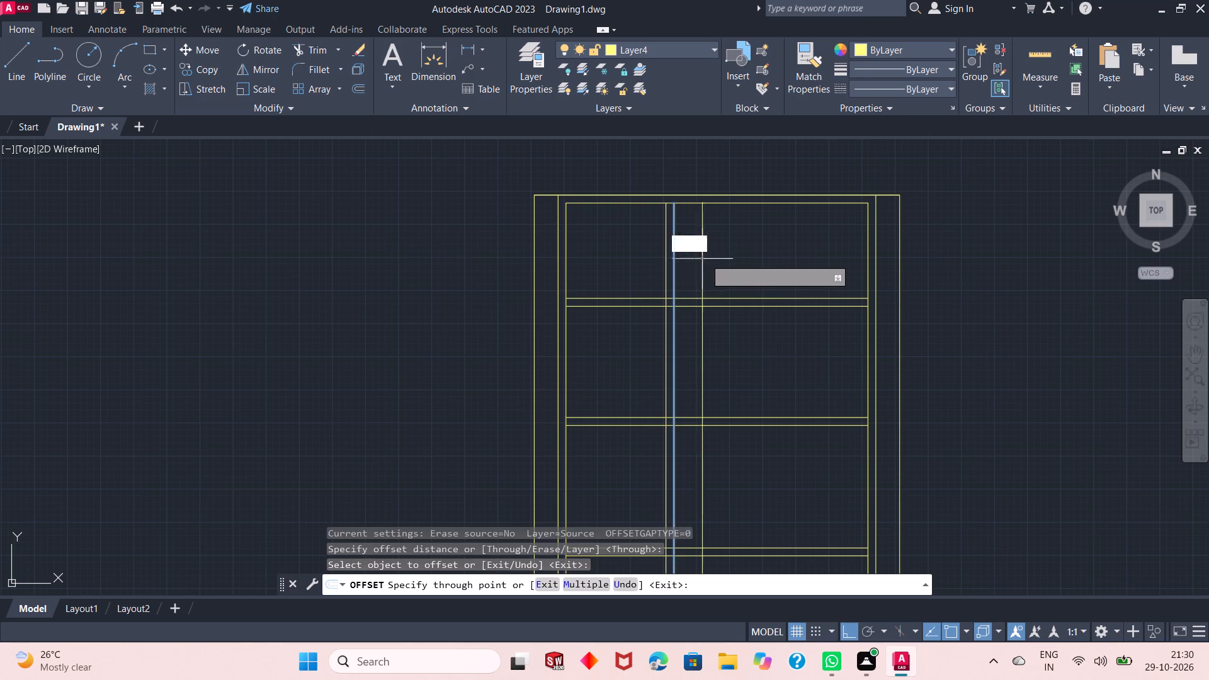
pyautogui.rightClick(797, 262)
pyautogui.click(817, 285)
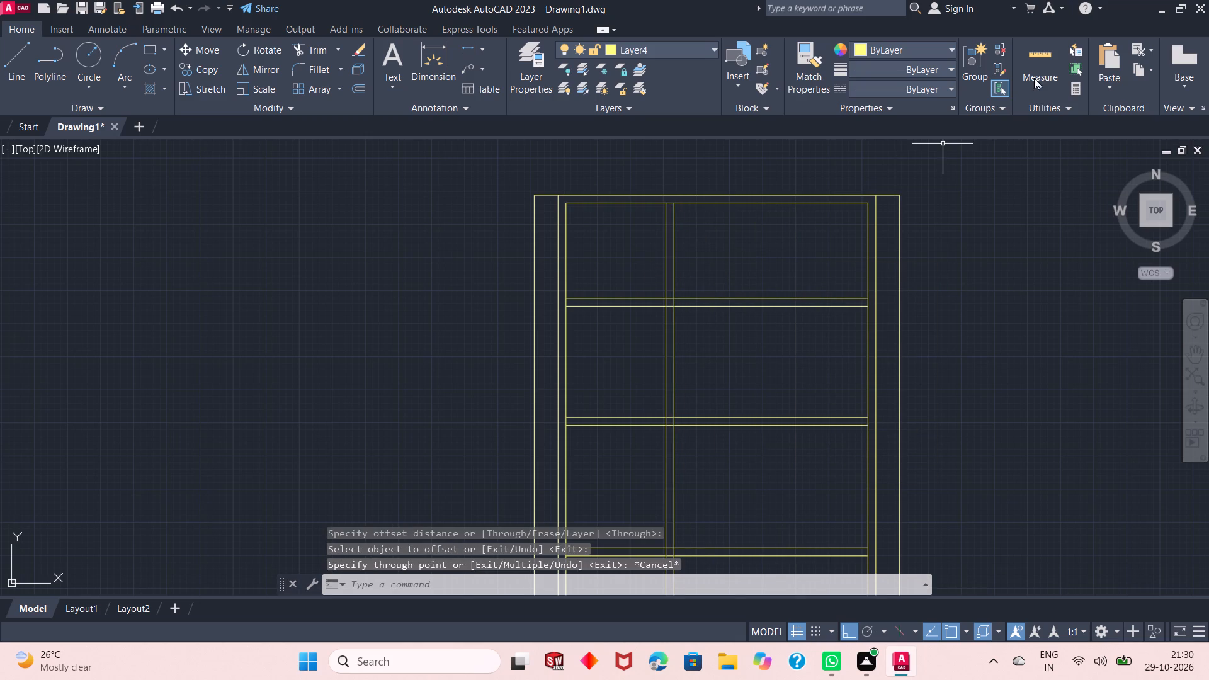
# Measure the top room between the vertical partition wall and the inner right wall line.
pyautogui.click(1041, 57)
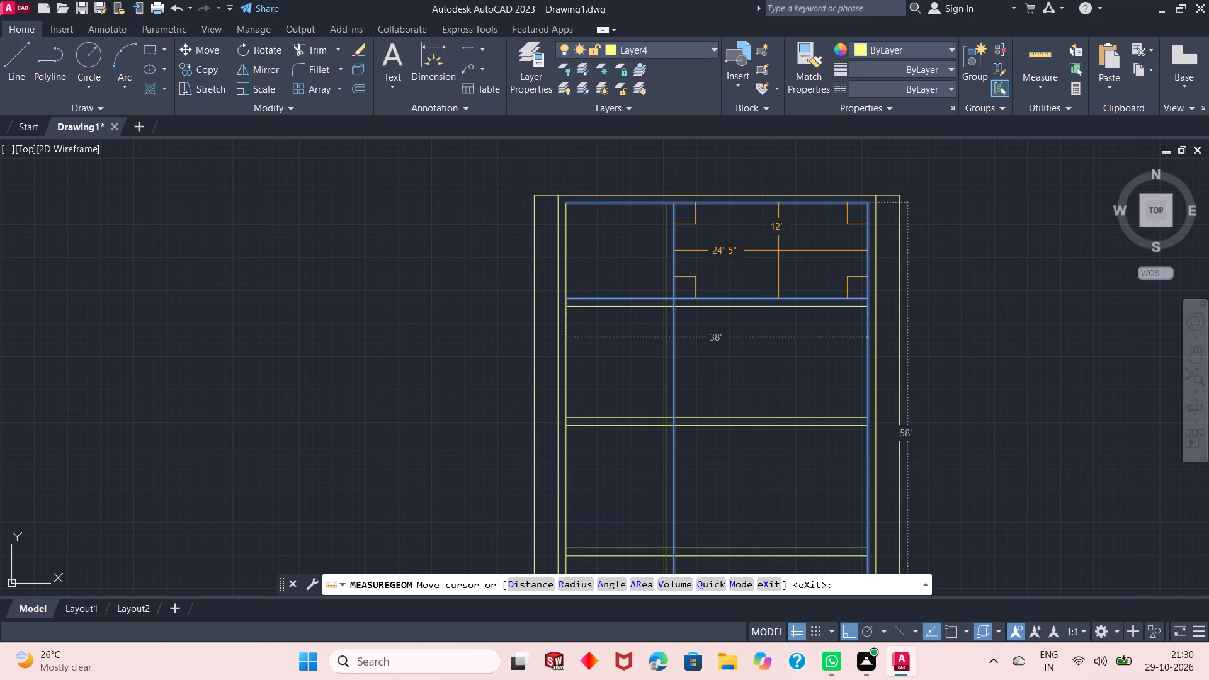
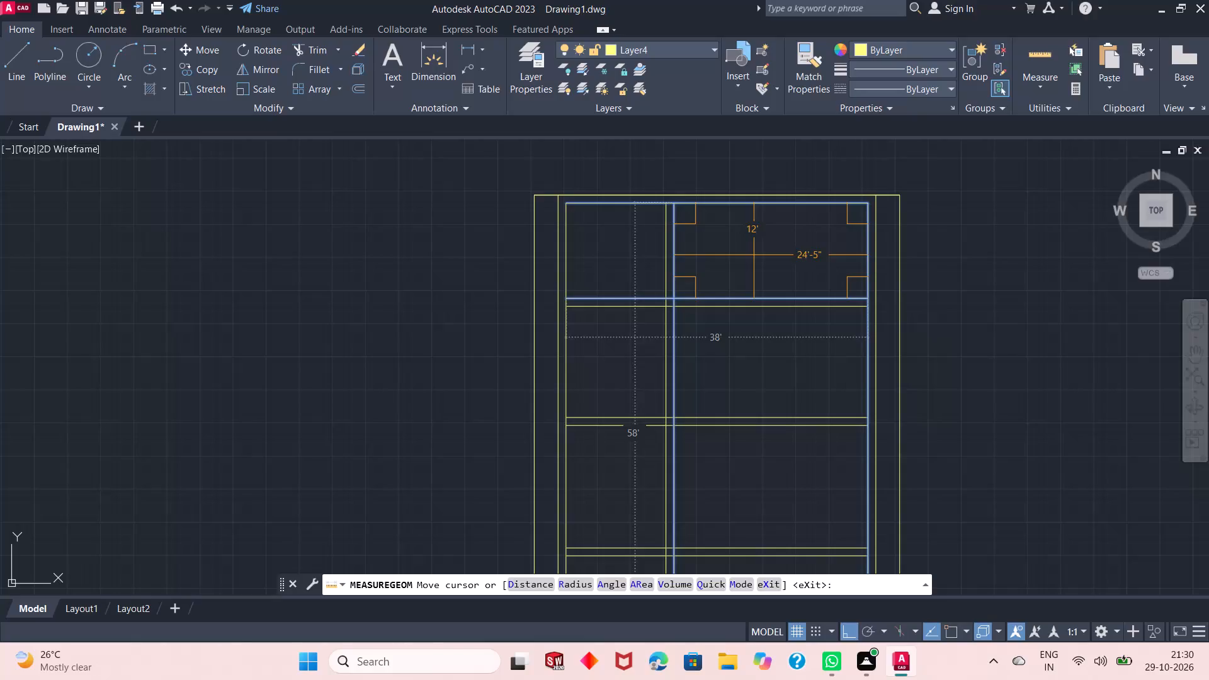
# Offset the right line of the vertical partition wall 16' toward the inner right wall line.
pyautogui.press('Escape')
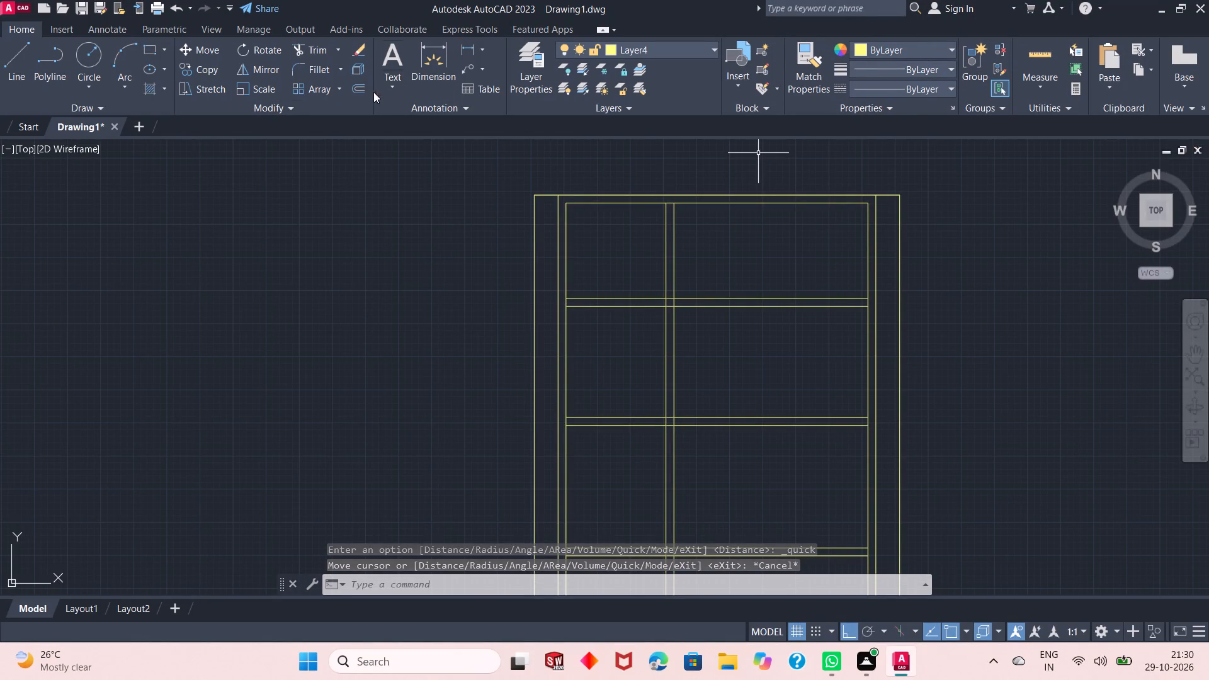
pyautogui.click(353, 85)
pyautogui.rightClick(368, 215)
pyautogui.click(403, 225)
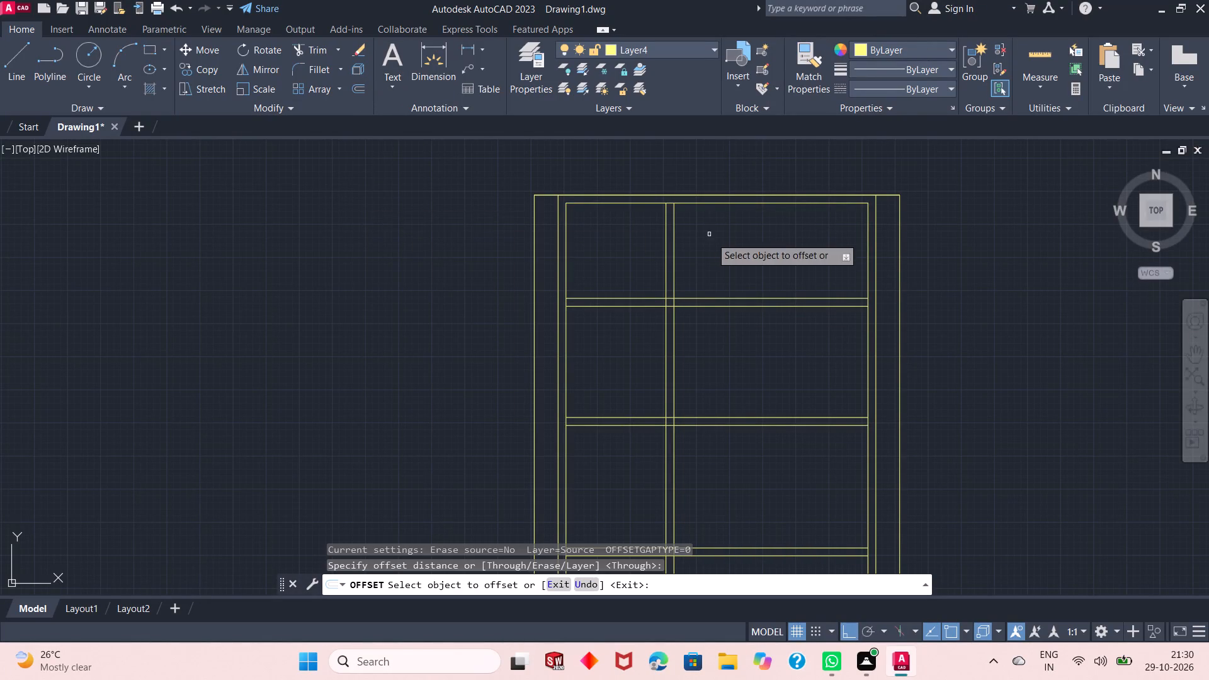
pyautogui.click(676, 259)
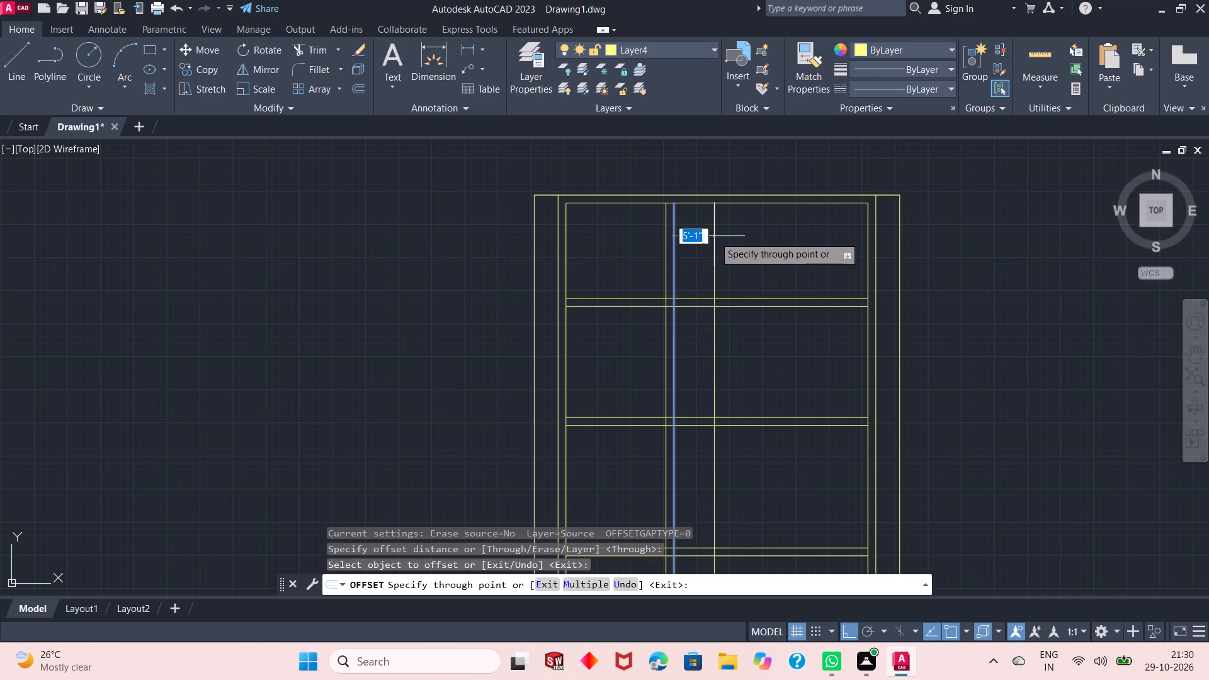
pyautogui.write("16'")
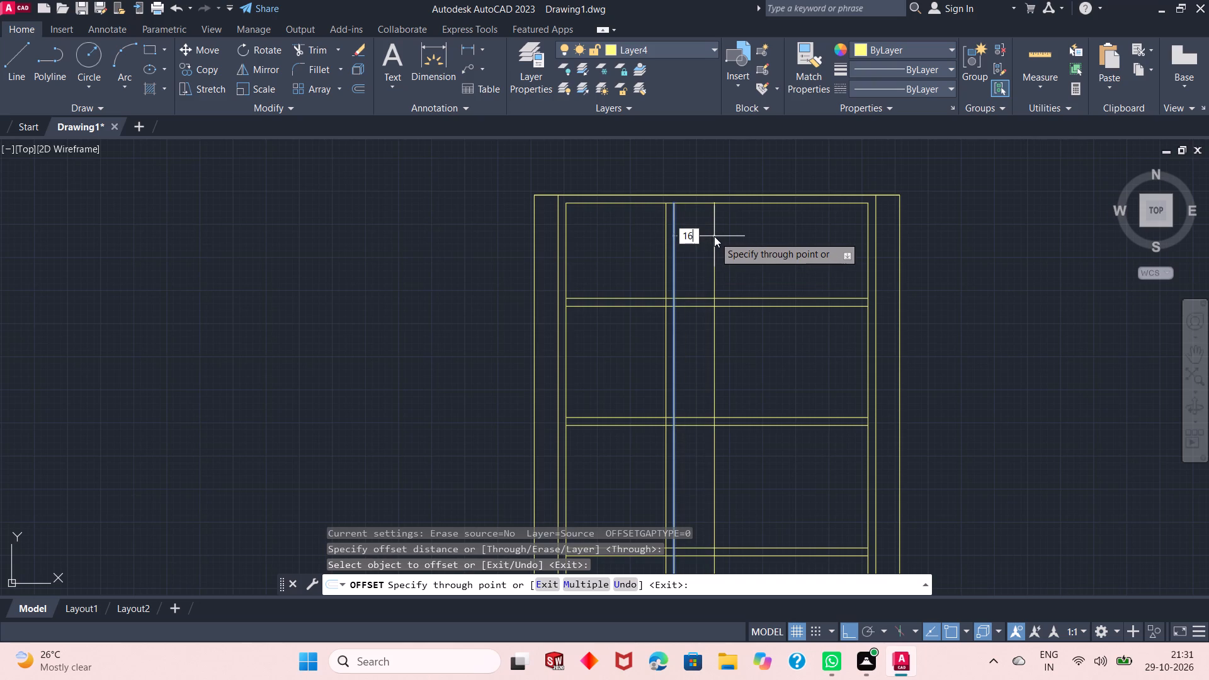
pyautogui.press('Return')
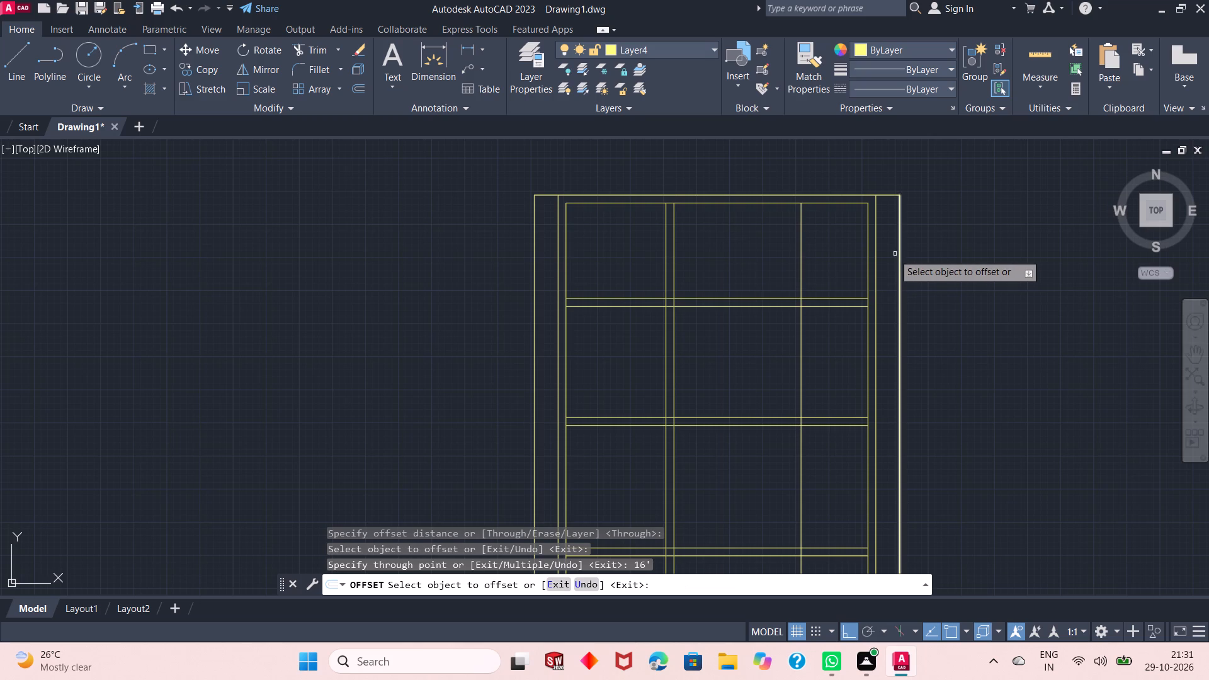
# Measure the top room between the 16' offset line and the inner right wall line.
pyautogui.scroll(1, 890, 252)
pyautogui.click(1032, 58)
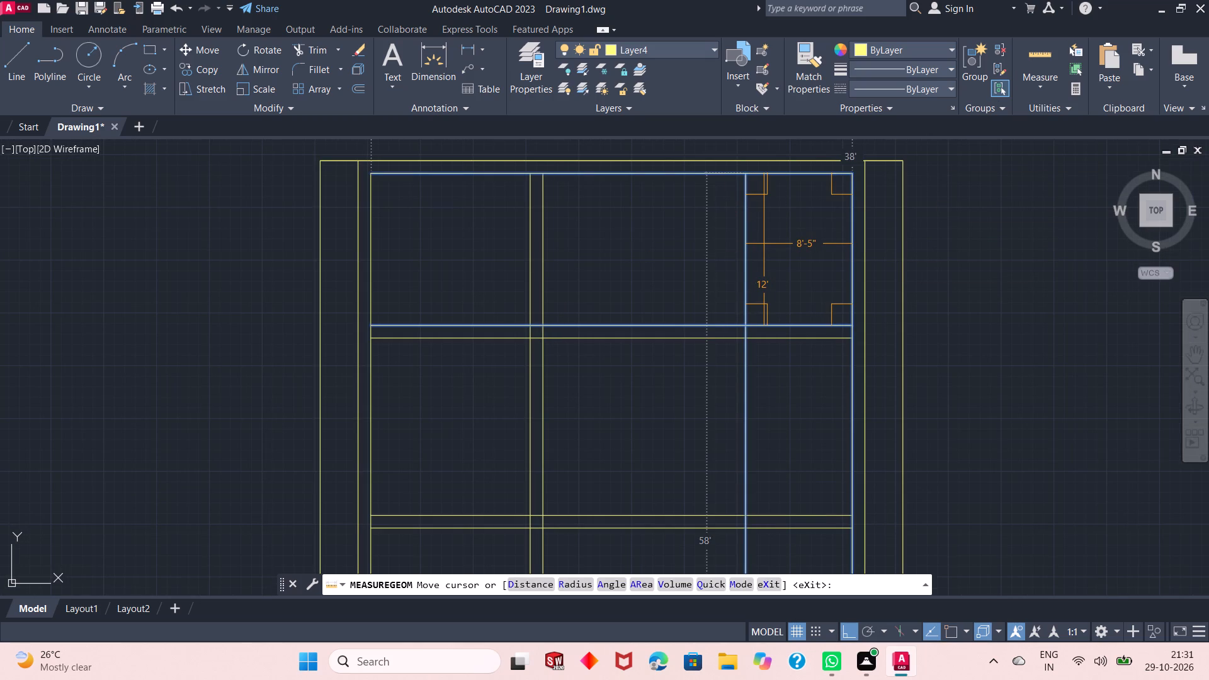
pyautogui.press('Escape')
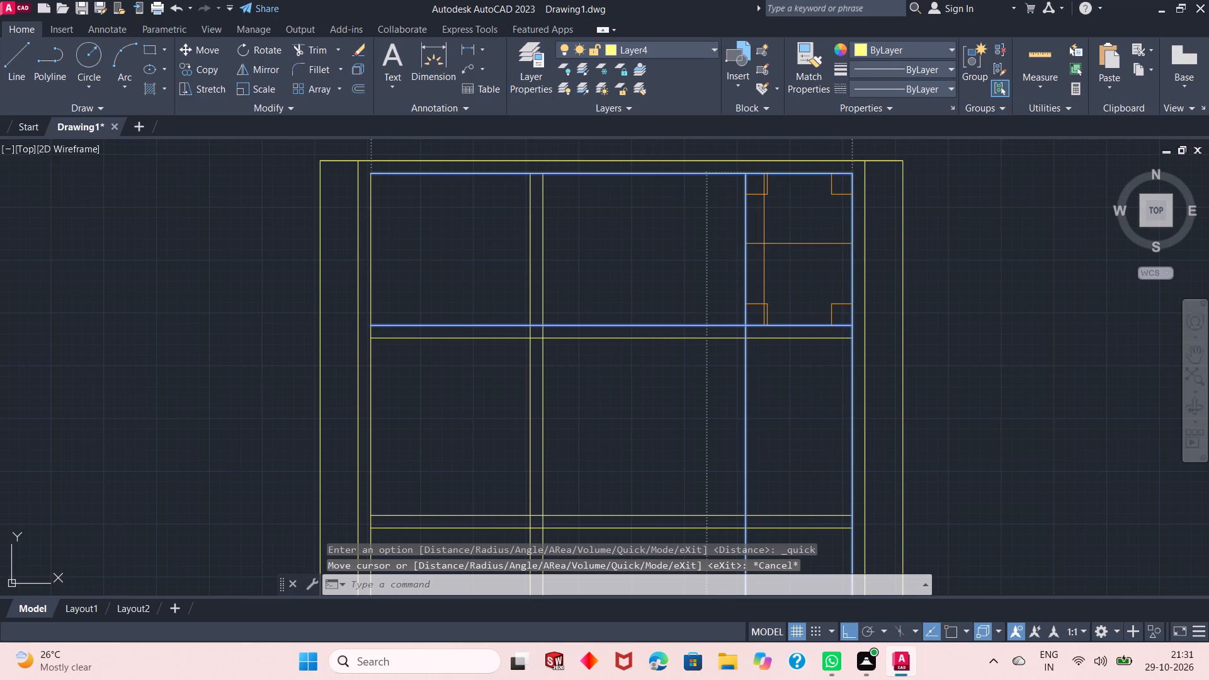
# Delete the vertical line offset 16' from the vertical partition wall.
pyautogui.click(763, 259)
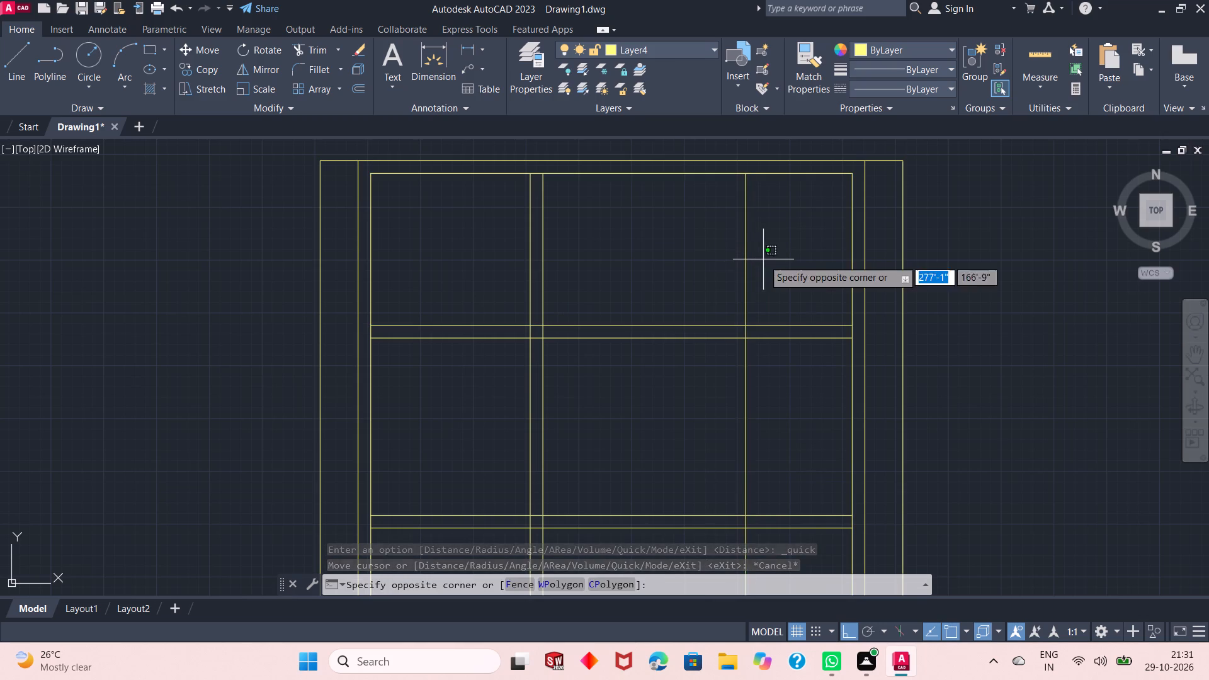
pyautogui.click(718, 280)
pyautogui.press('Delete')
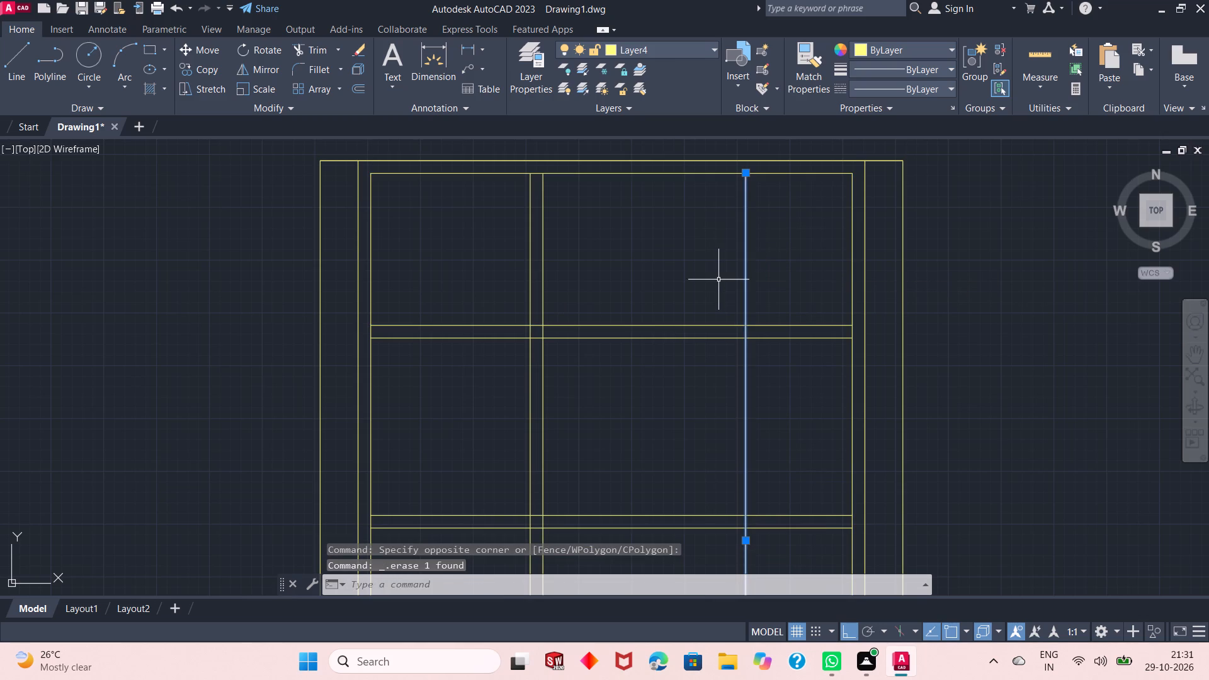
# Measure the top-left room between the inner left wall line and the vertical partition wall.
pyautogui.scroll(-1, 848, 240)
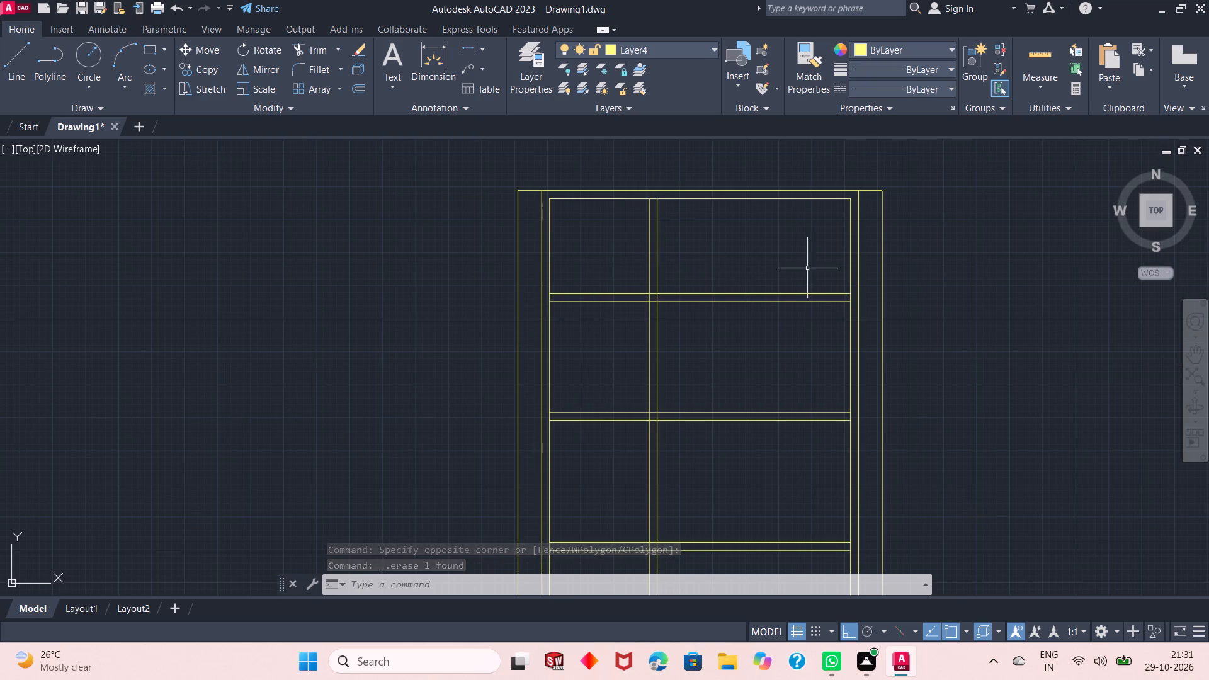
pyautogui.scroll(-1, 809, 268)
pyautogui.scroll(1, 675, 306)
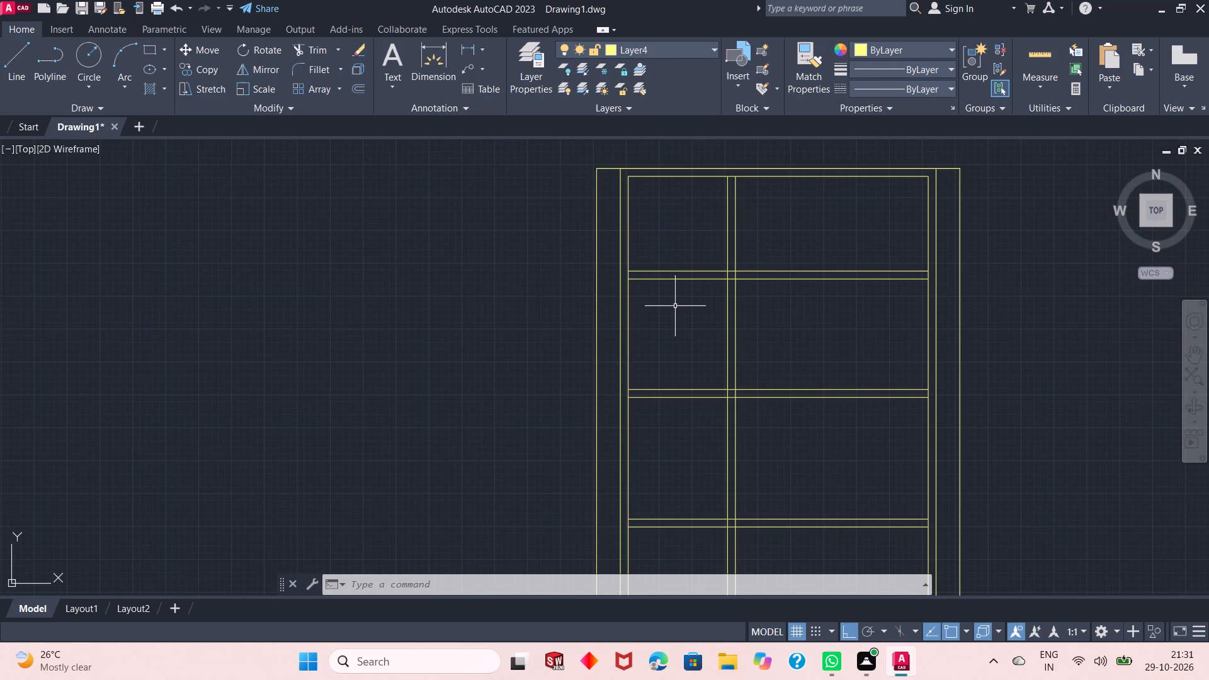
pyautogui.scroll(1, 697, 240)
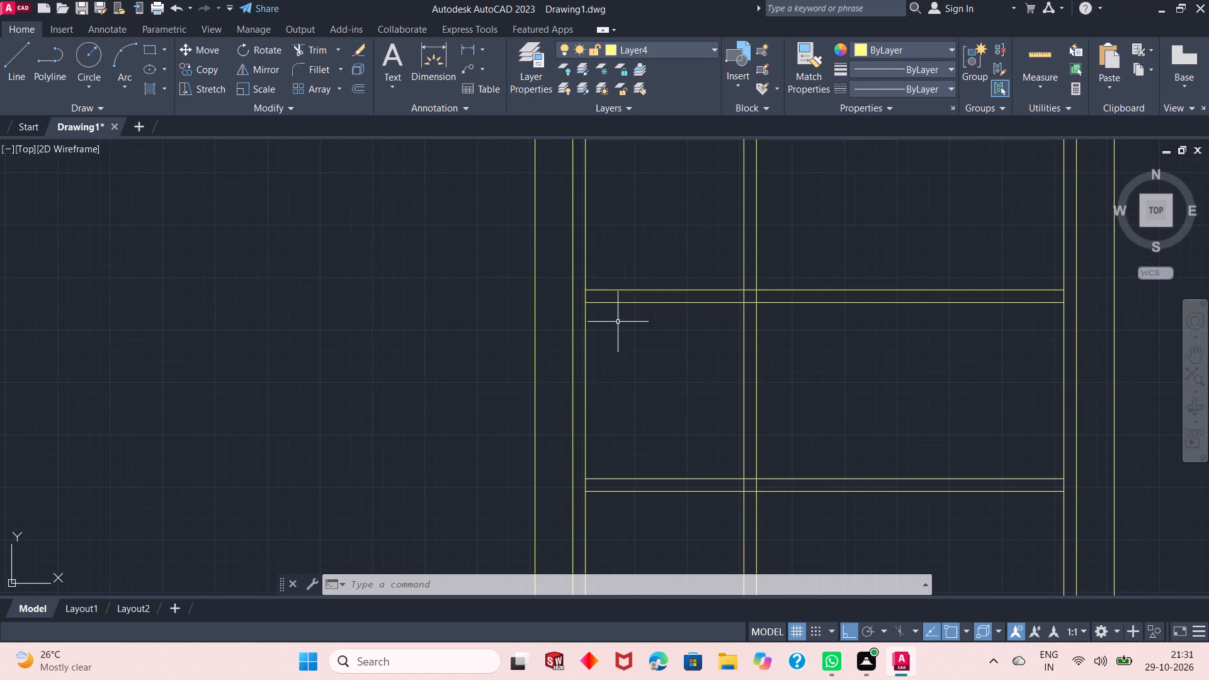
pyautogui.scroll(-1, 616, 324)
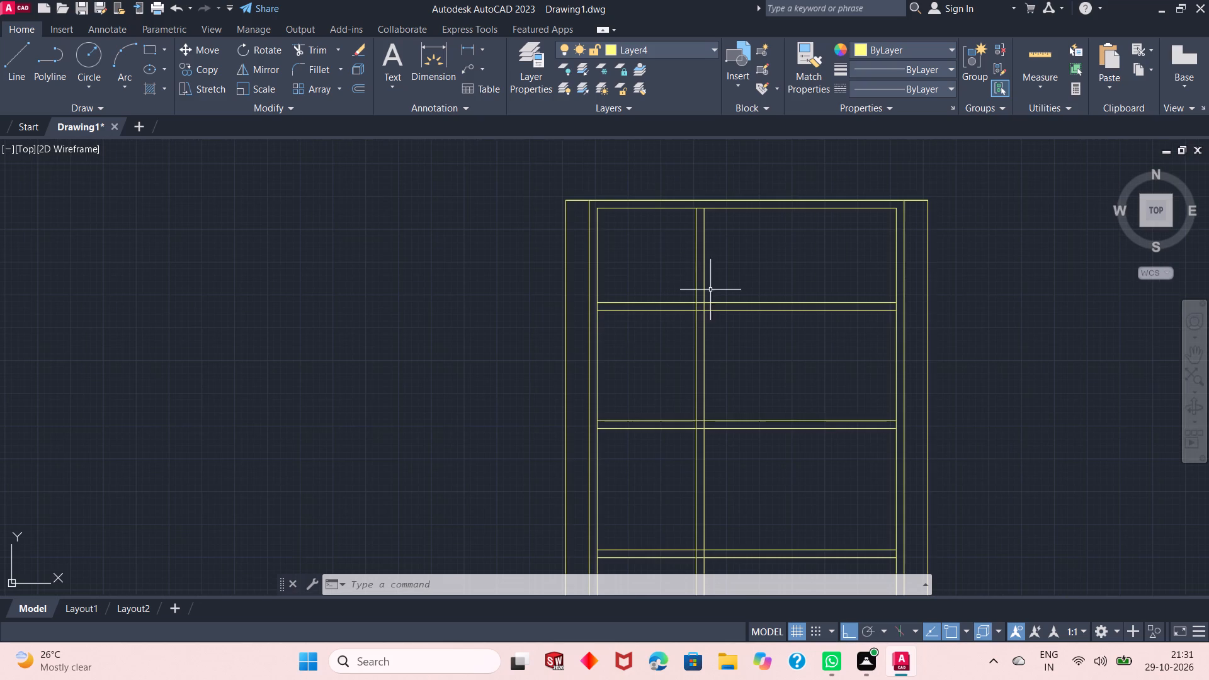
pyautogui.click(1048, 58)
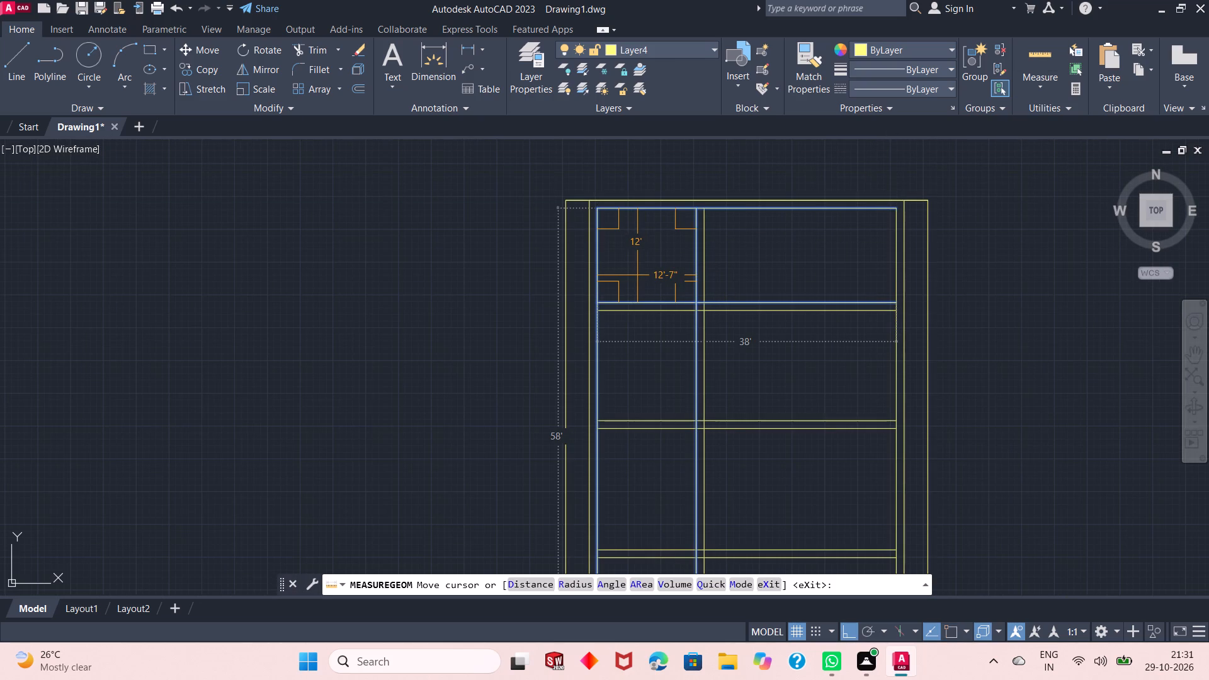
pyautogui.press('Escape')
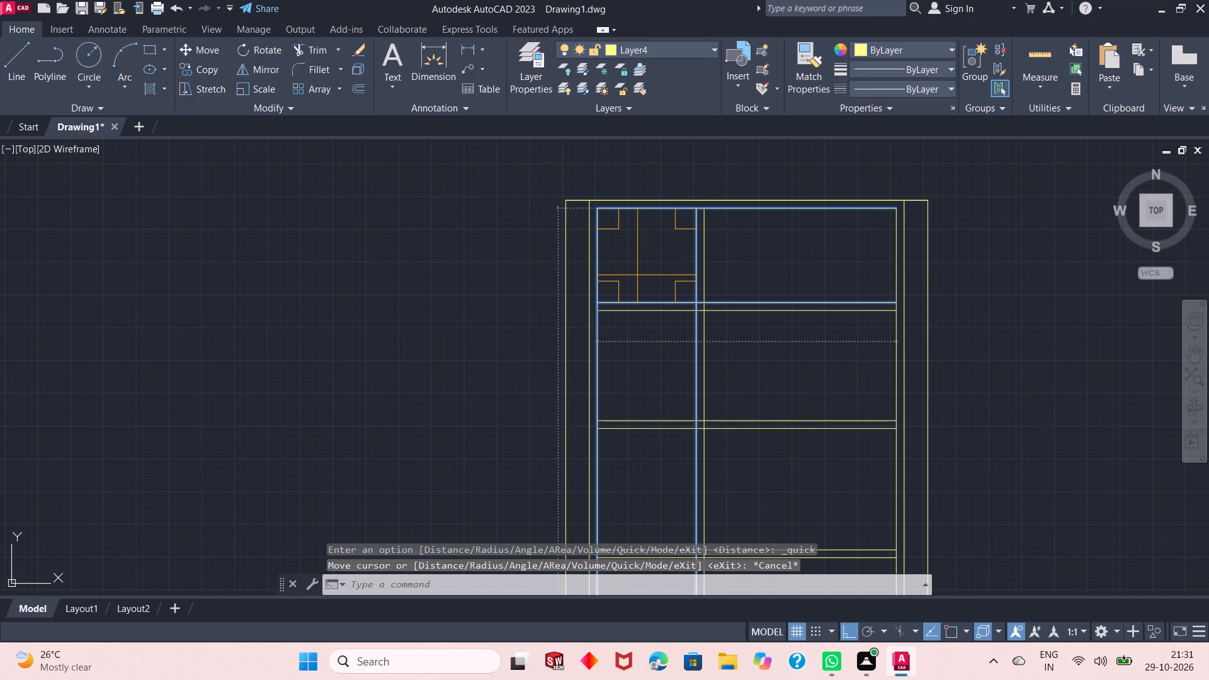
# Measure the top room between the vertical partition wall and the inner right wall line.
pyautogui.scroll(1, 568, 250)
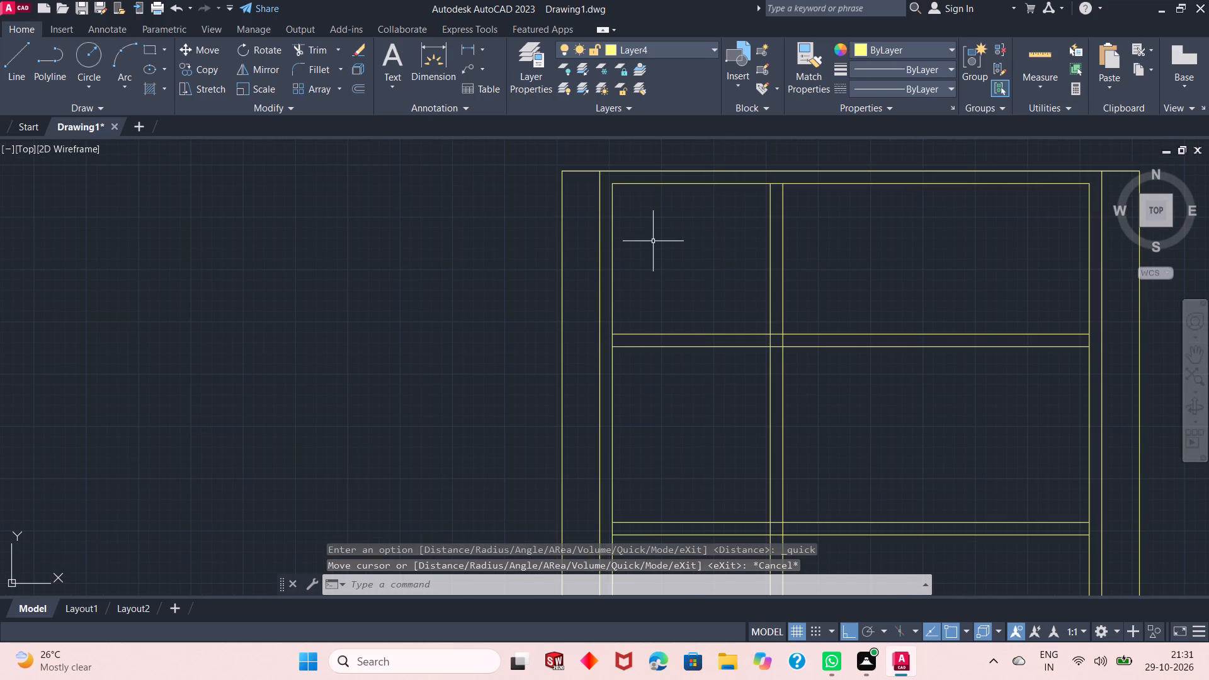
pyautogui.scroll(1, 634, 264)
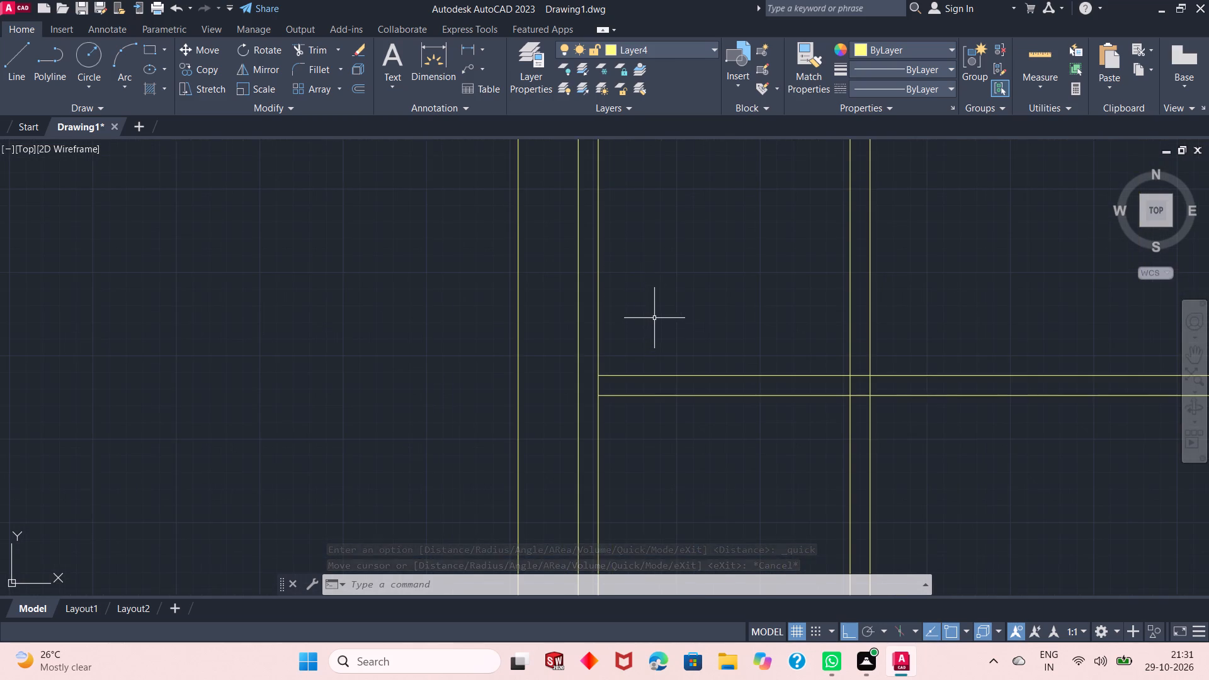
pyautogui.scroll(-1, 654, 318)
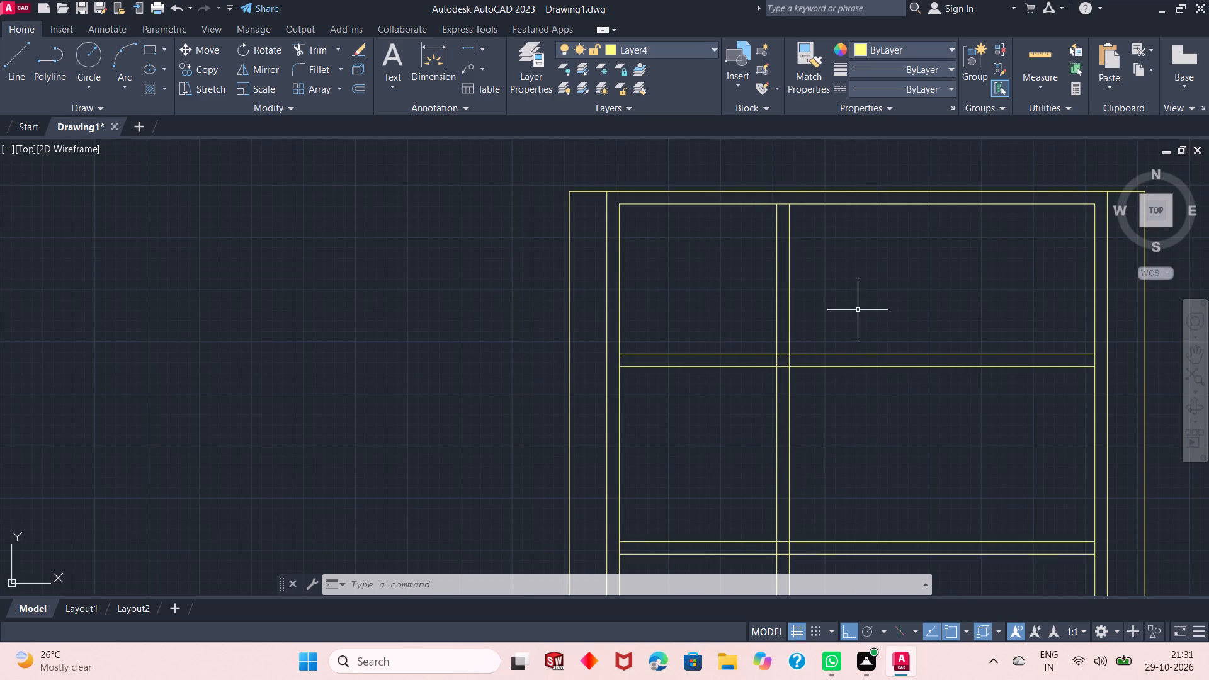
pyautogui.click(1048, 61)
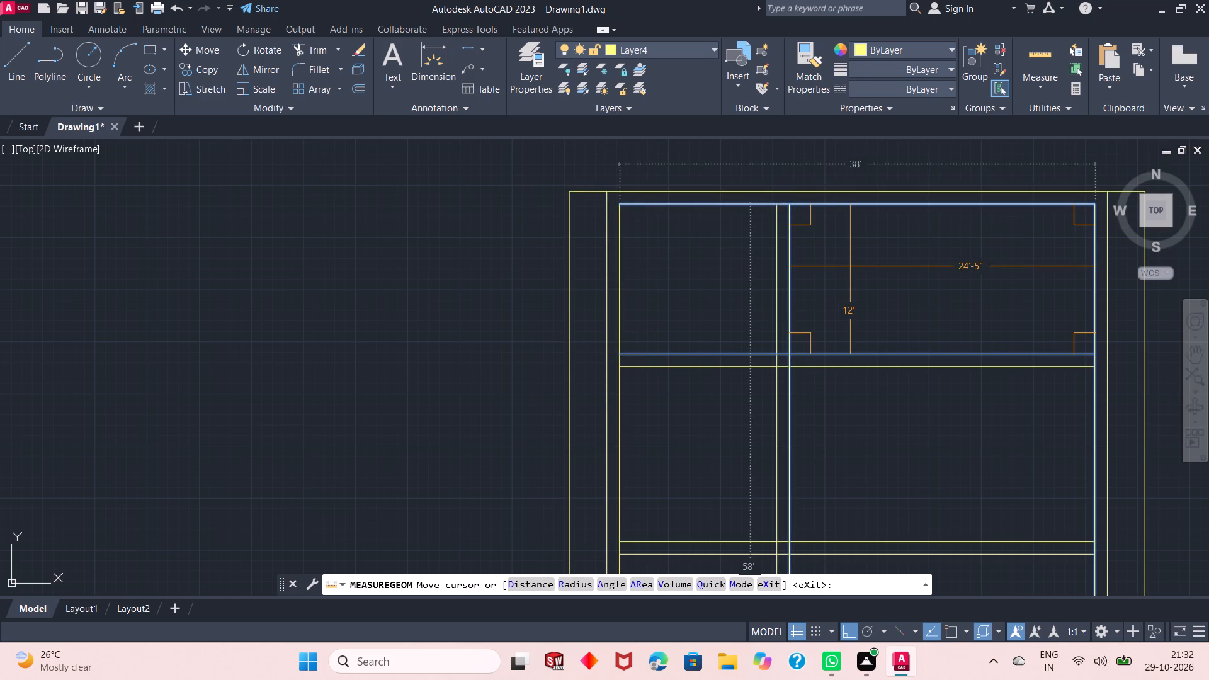
pyautogui.press('Escape')
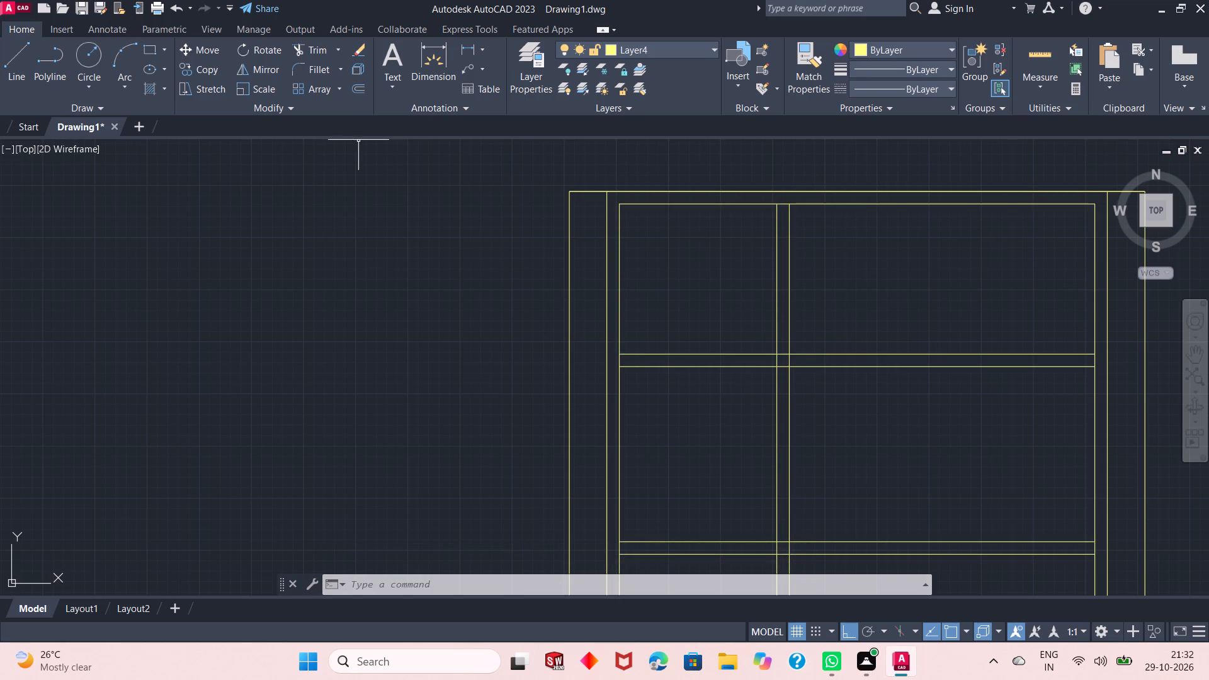
# Offset the inner top wall line down by 6' to add a horizontal partition line through the top rooms.
pyautogui.scroll(-1, 516, 217)
pyautogui.scroll(1, 516, 217)
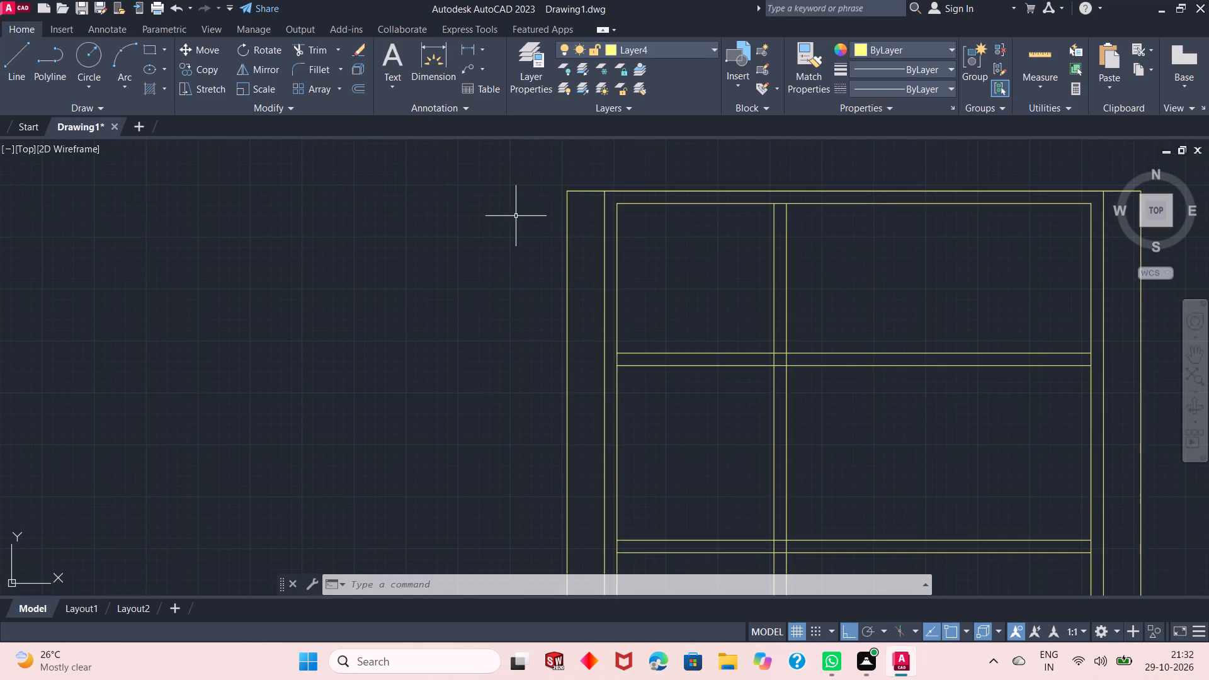
pyautogui.click(357, 85)
pyautogui.rightClick(377, 194)
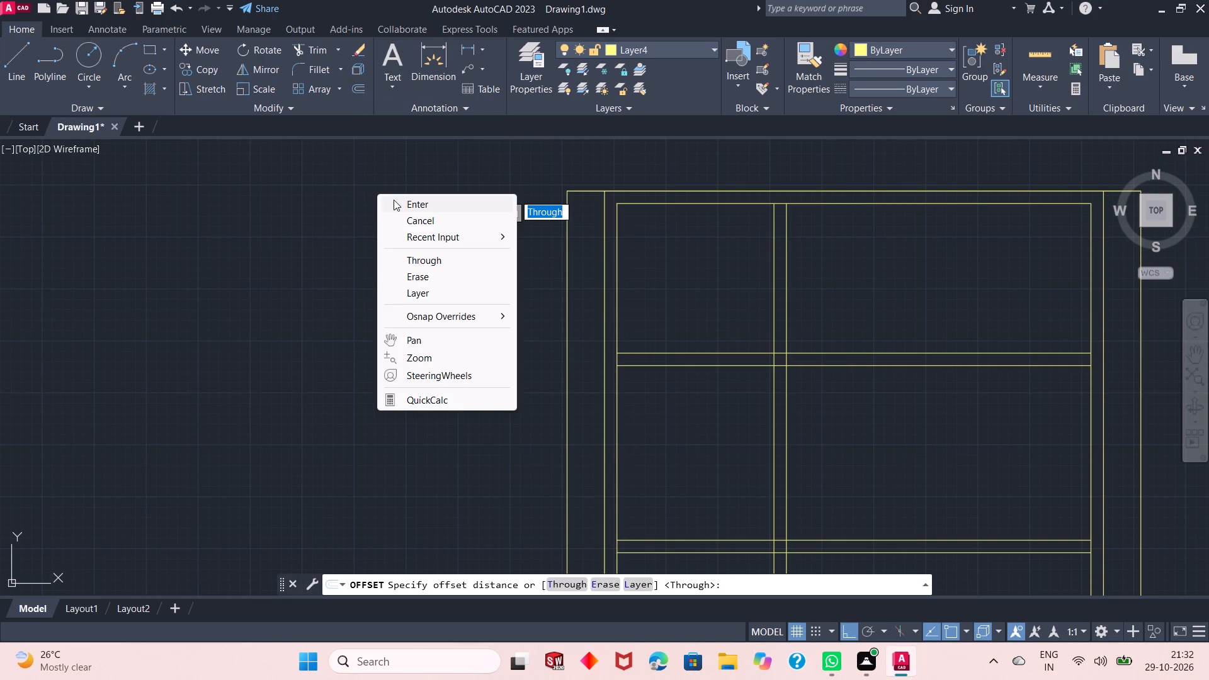
pyautogui.click(405, 205)
pyautogui.scroll(1, 761, 191)
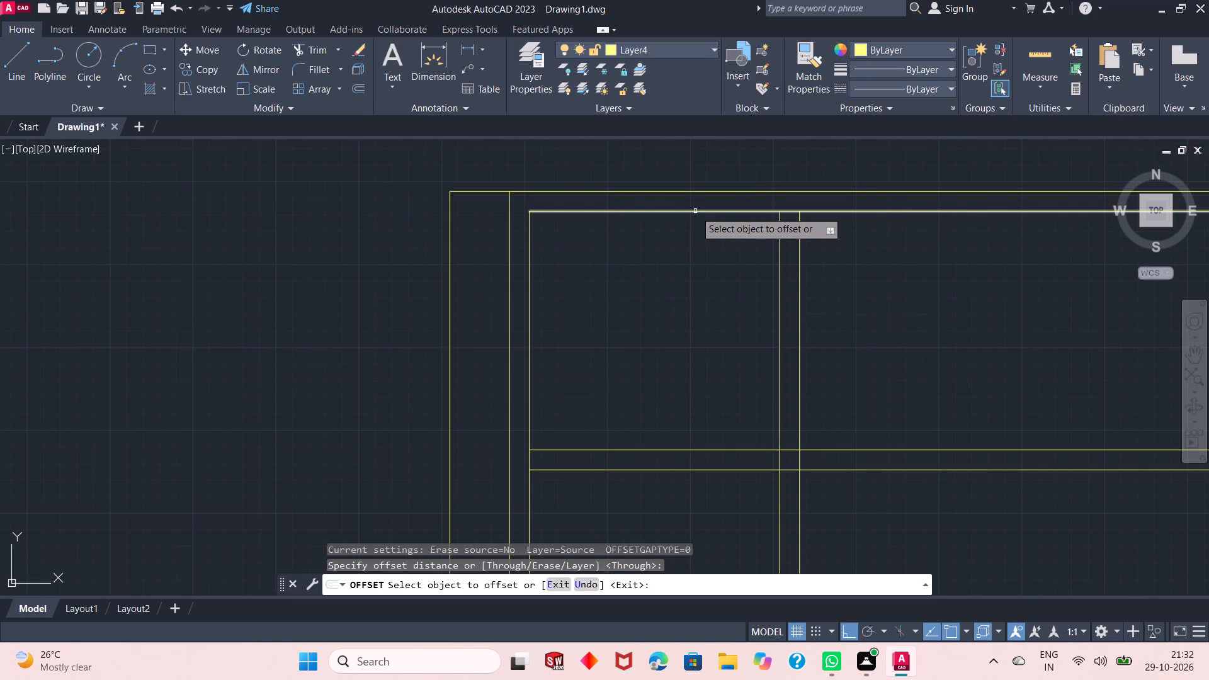
pyautogui.click(695, 211)
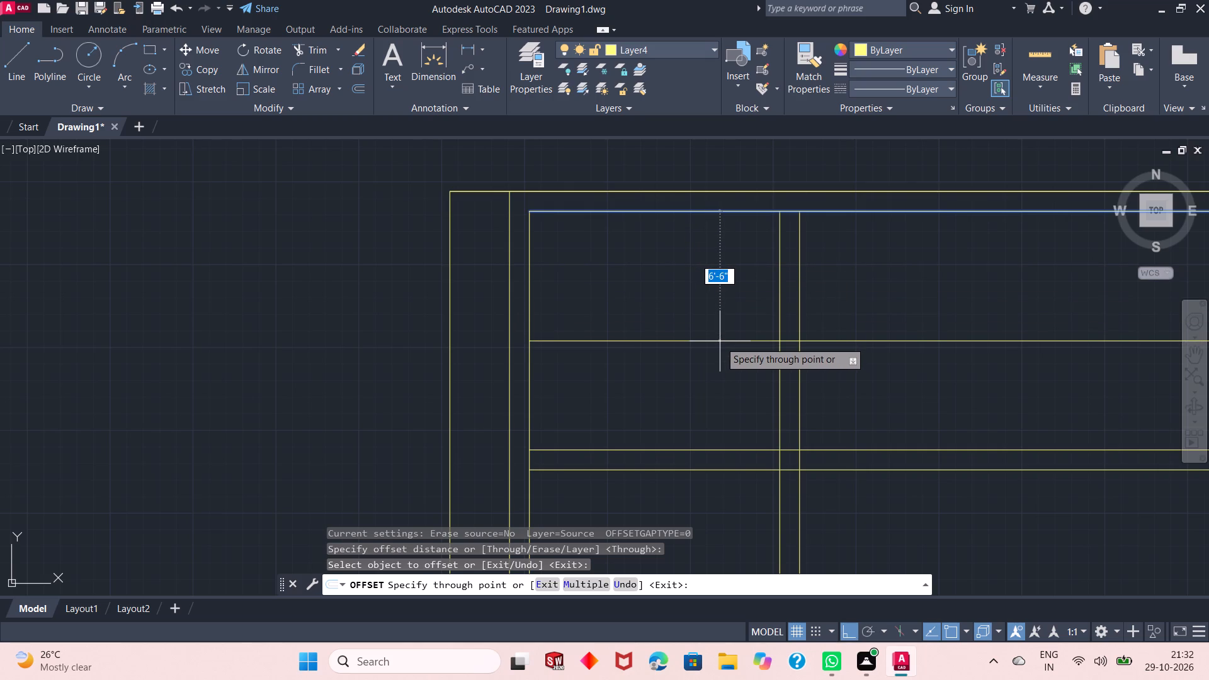
pyautogui.write("6'")
pyautogui.press('Return')
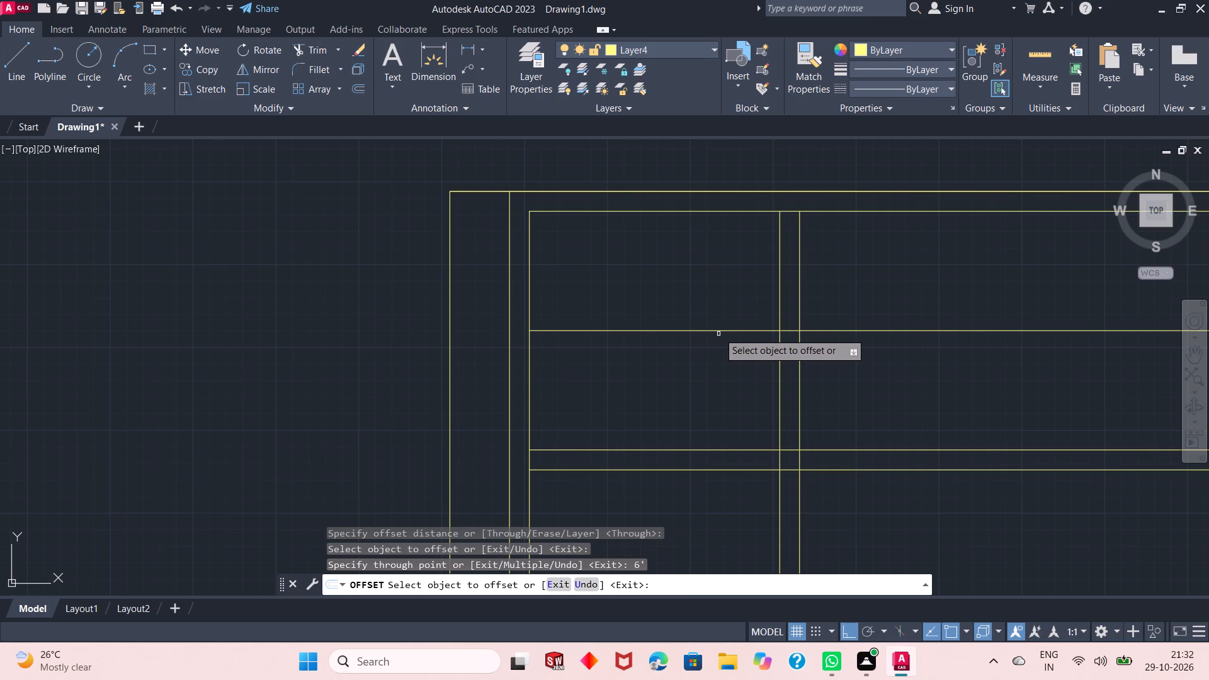
# Offset the new horizontal partition line down by 6" to give the top-room partition its thickness.
pyautogui.click(718, 329)
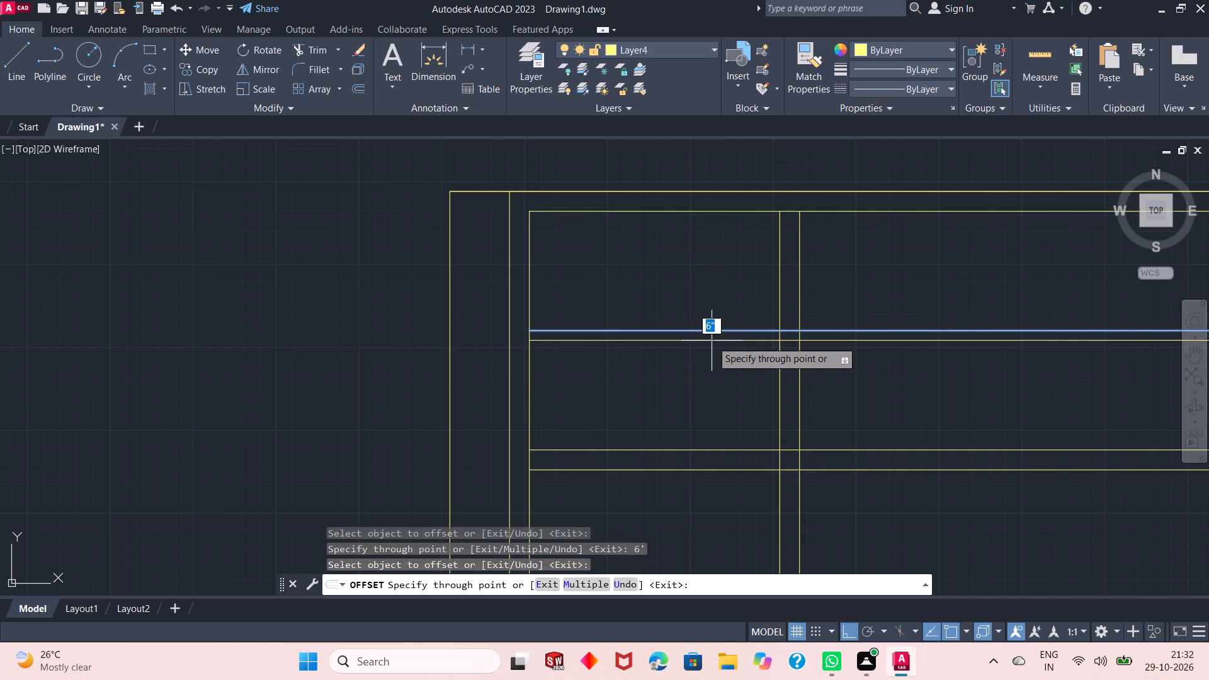
pyautogui.press('6')
pyautogui.hotkey('shift', '"')
pyautogui.press('Return')
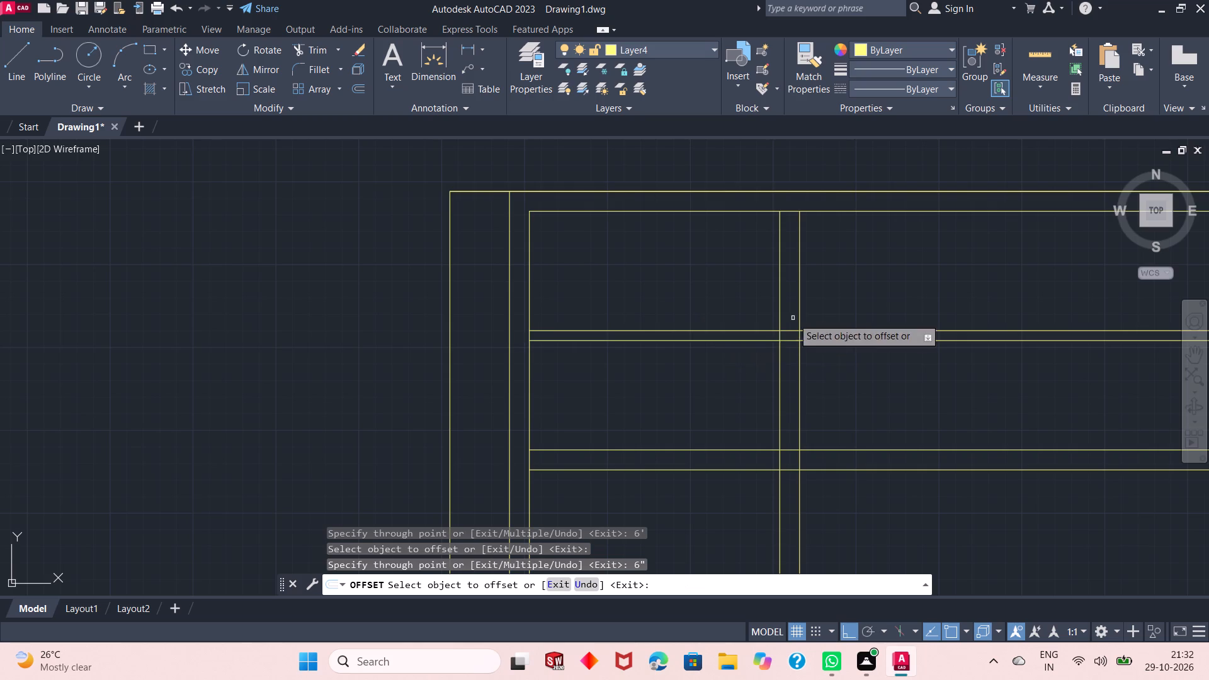
pyautogui.rightClick(659, 269)
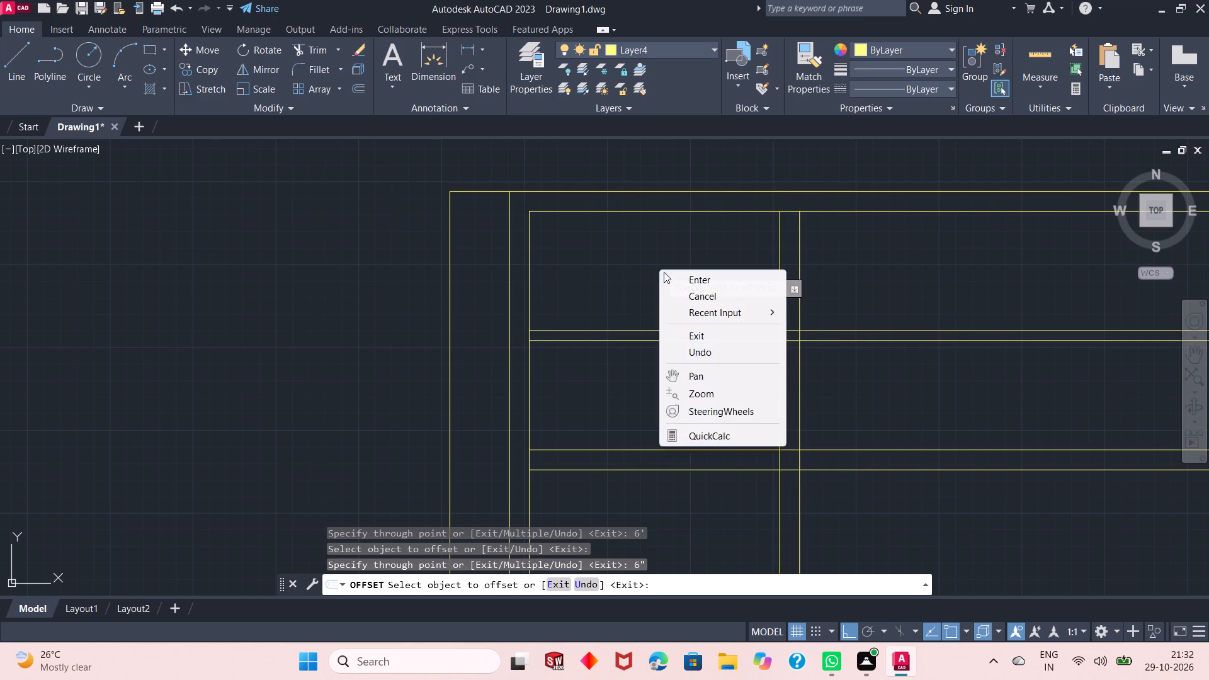
pyautogui.click(671, 275)
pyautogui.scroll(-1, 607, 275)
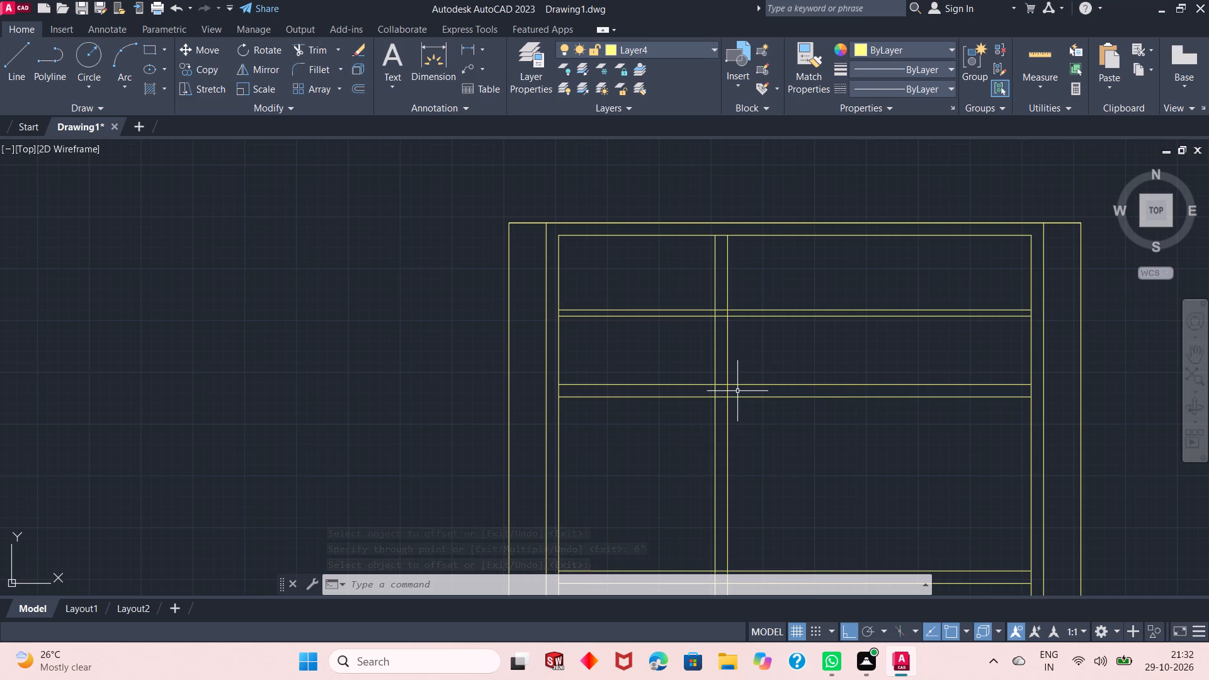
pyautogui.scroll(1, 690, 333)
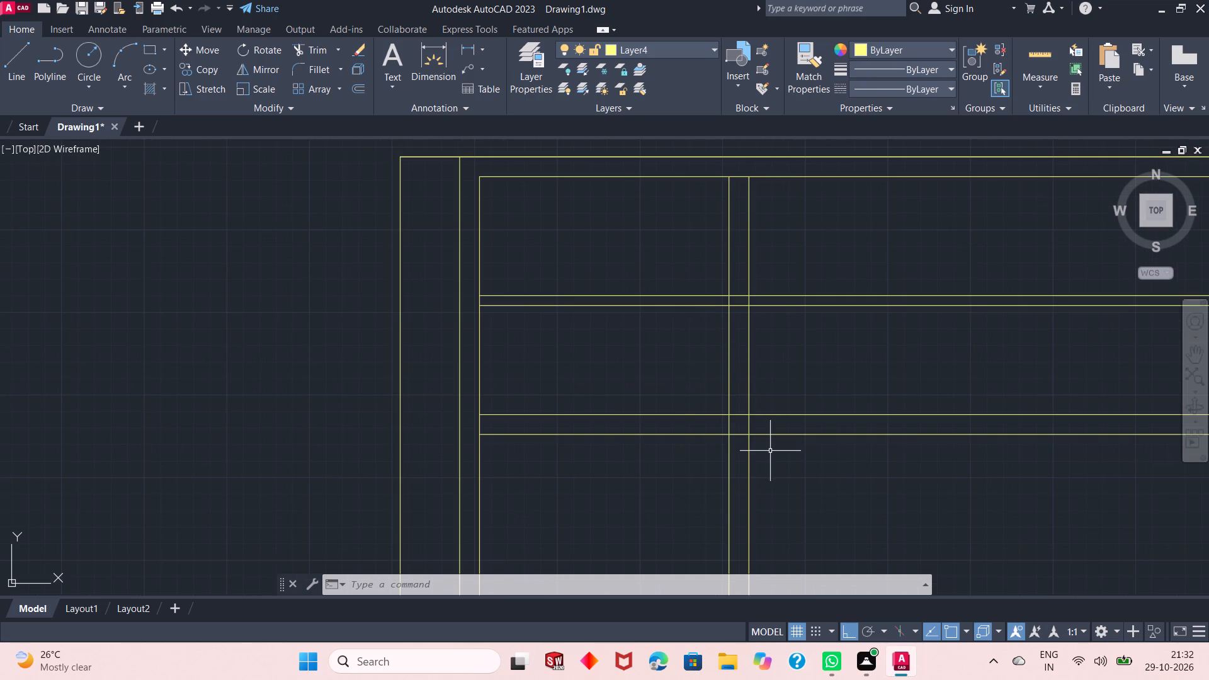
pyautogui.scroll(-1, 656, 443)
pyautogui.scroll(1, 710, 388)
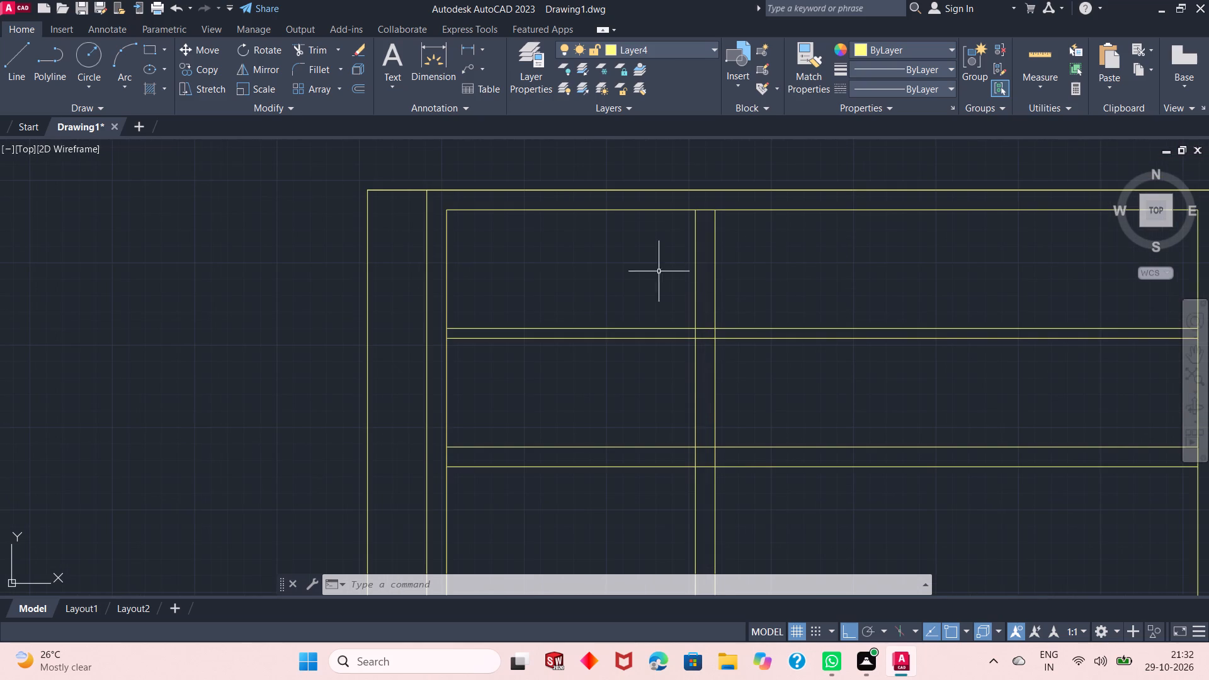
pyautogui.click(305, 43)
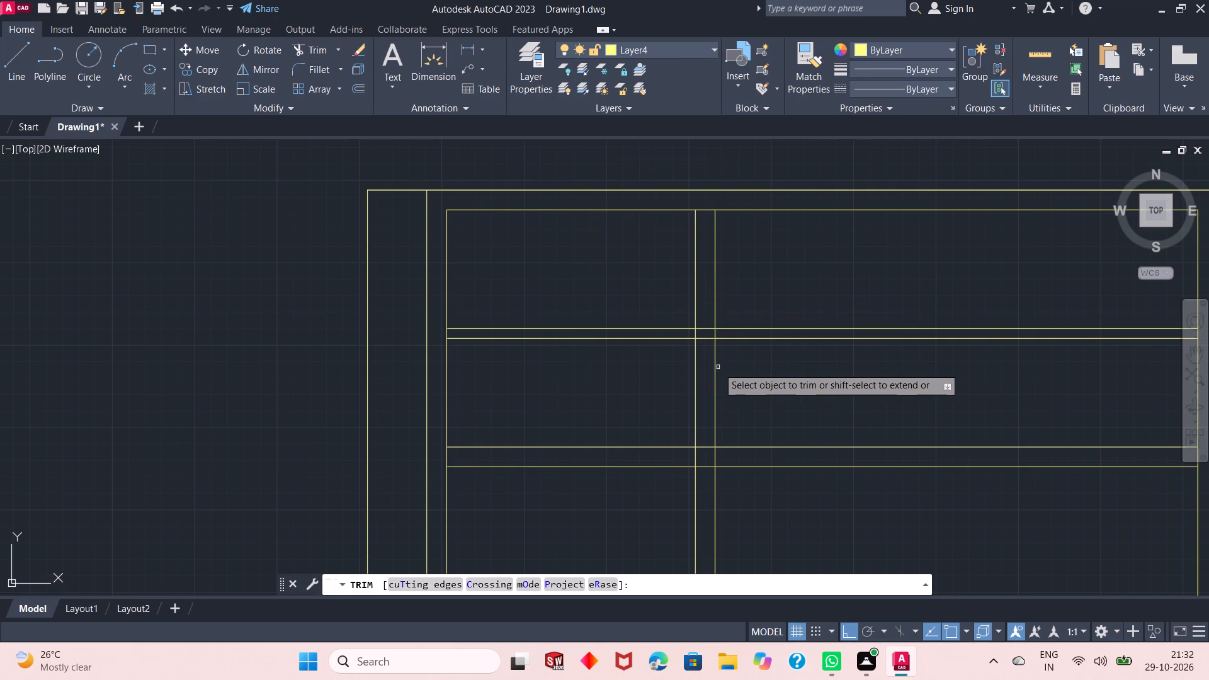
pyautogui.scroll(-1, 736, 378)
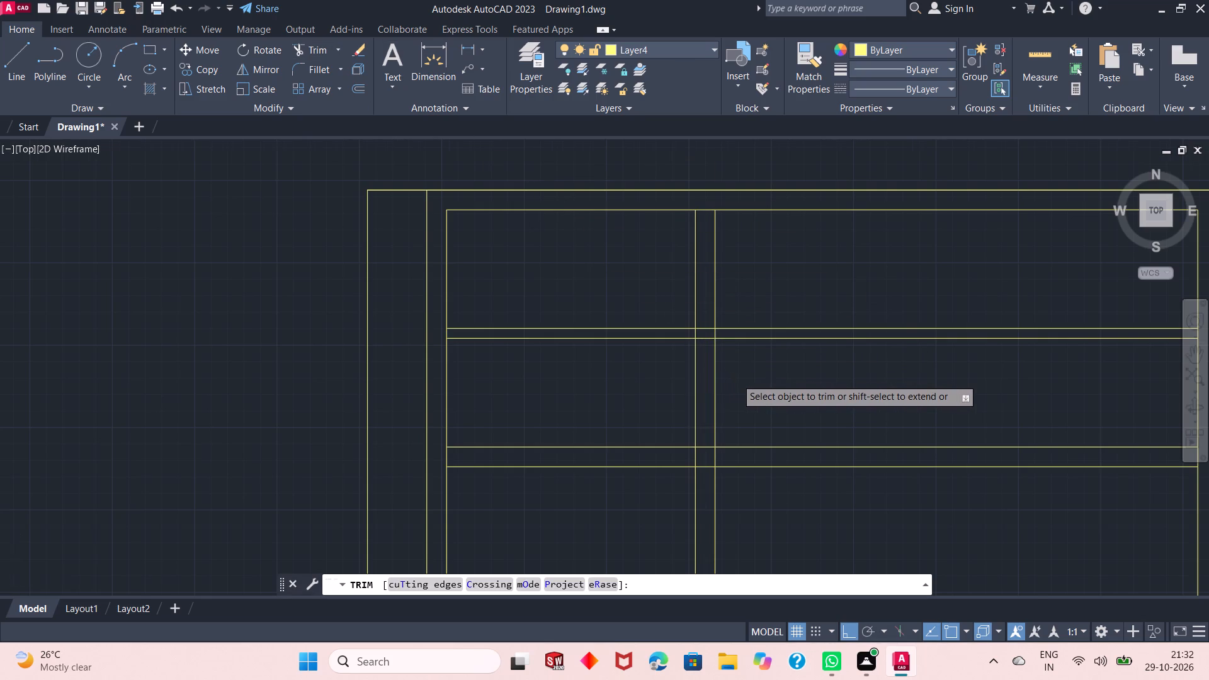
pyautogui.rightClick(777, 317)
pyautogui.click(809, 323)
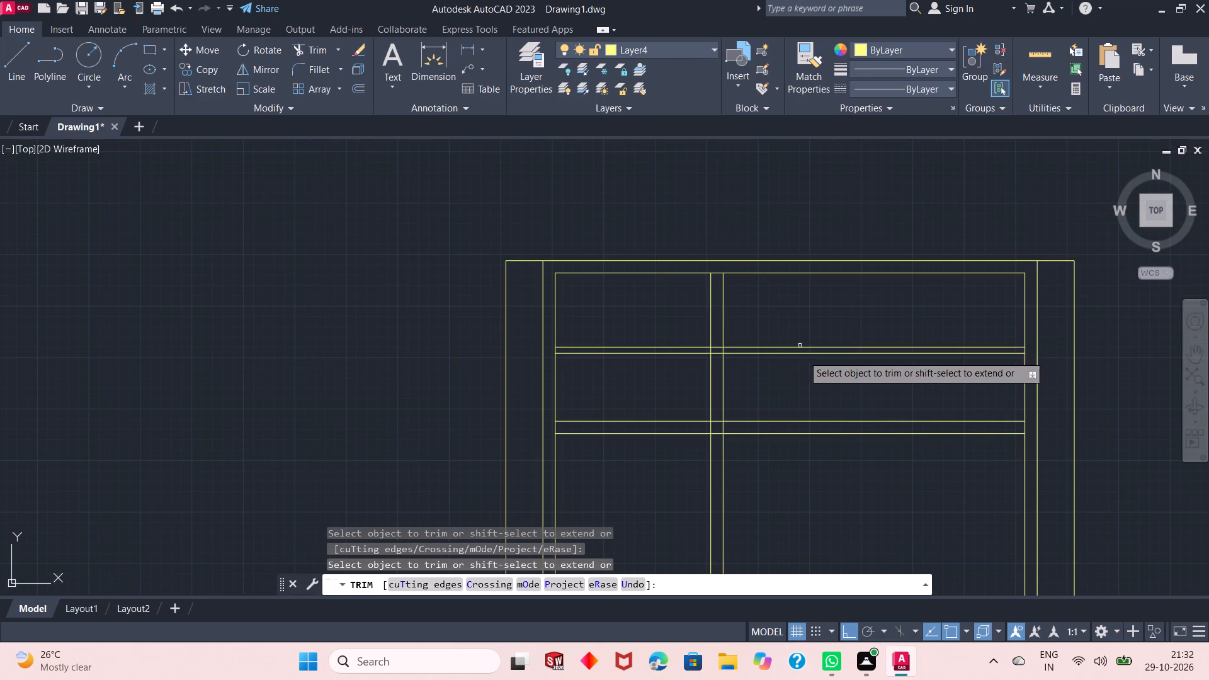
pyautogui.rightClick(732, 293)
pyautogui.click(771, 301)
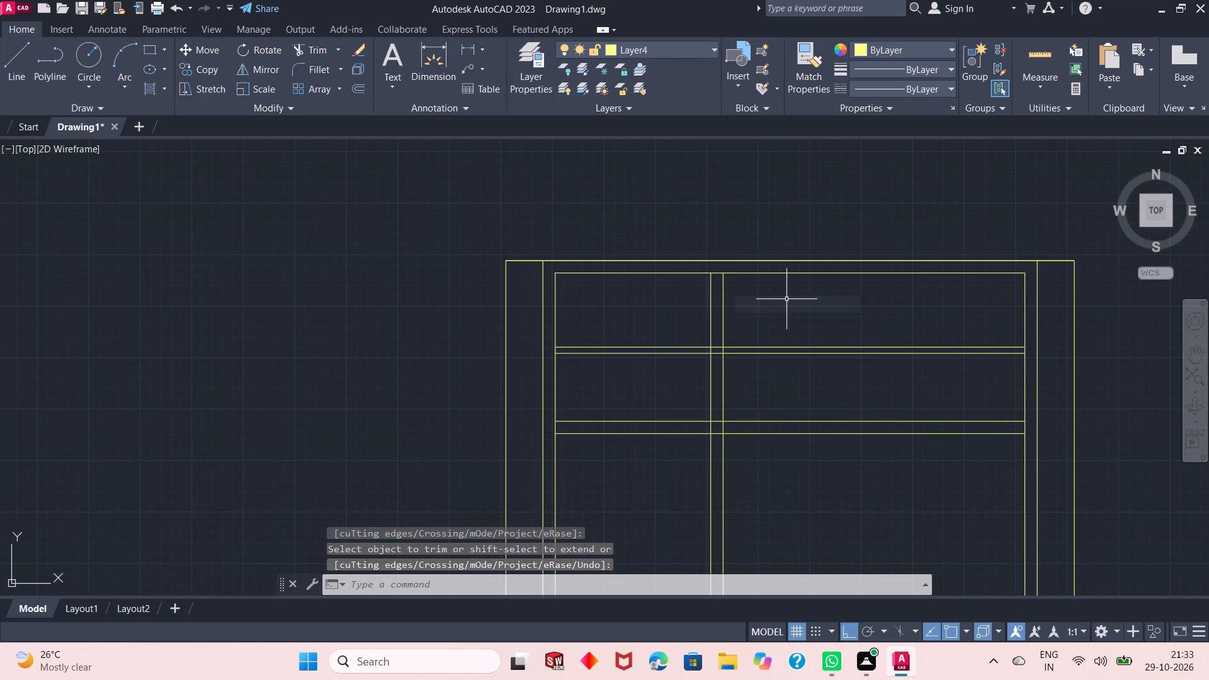
# Offset the inner left wall line to the right by 8' to add a vertical partition line across the top-left room.
pyautogui.scroll(-1, 787, 298)
pyautogui.scroll(1, 717, 316)
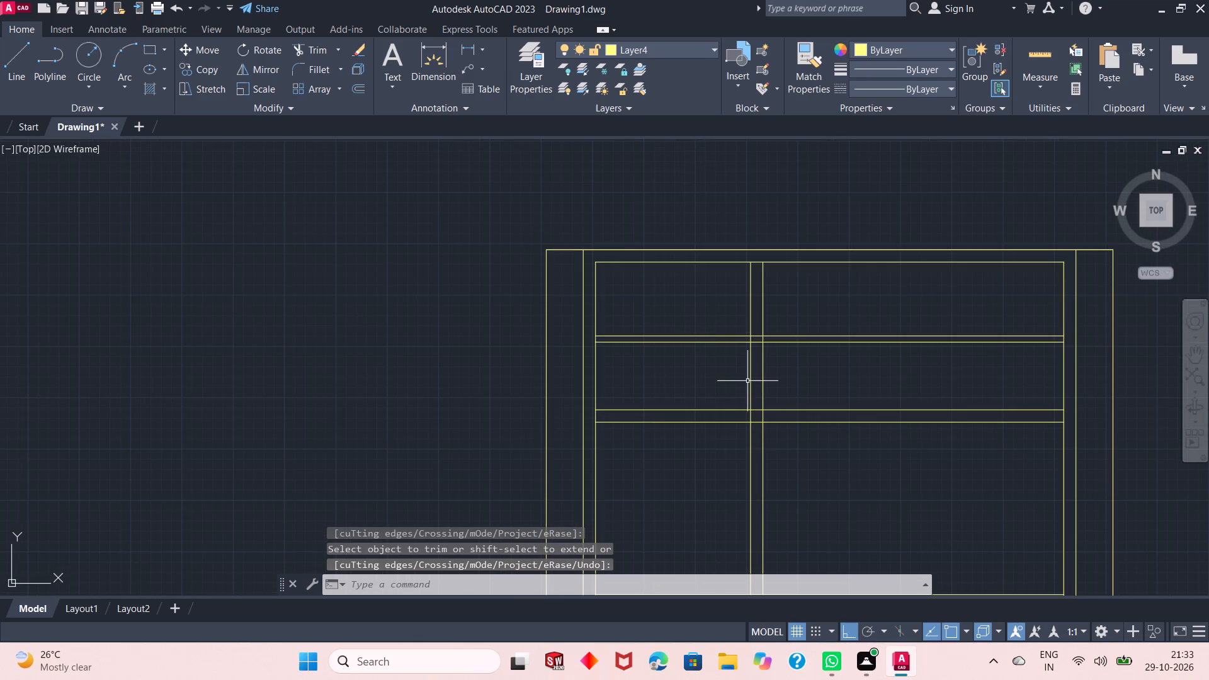
pyautogui.scroll(-1, 747, 382)
pyautogui.scroll(2, 688, 332)
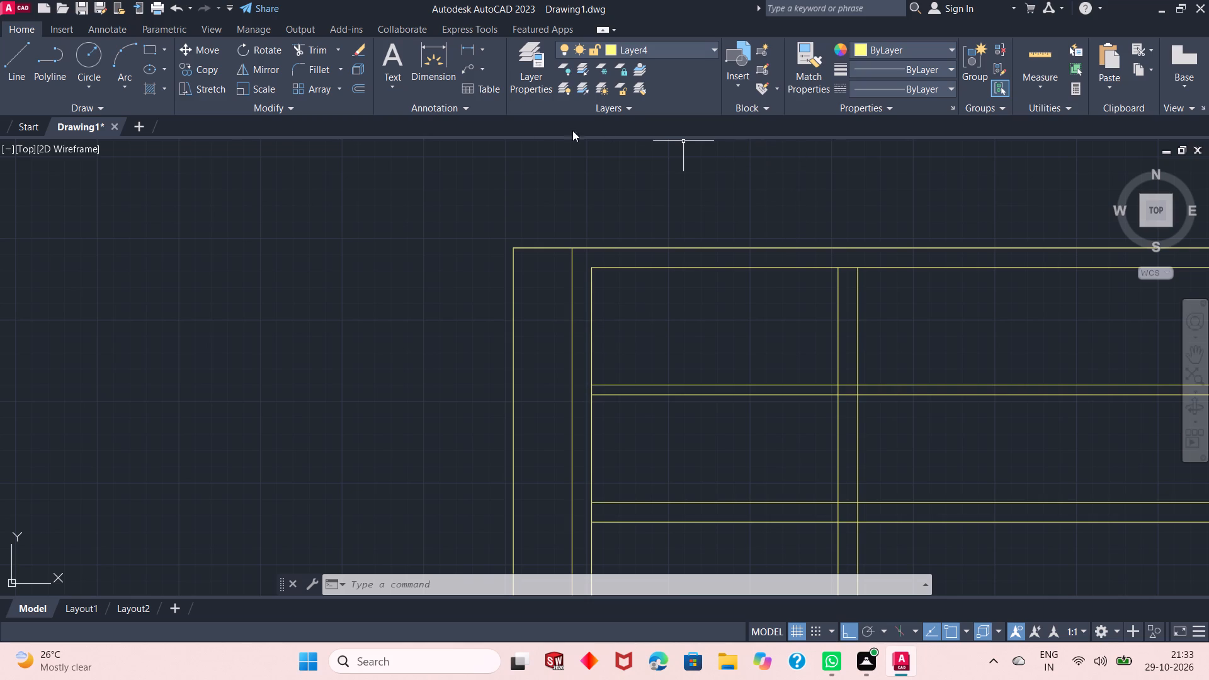
pyautogui.click(358, 93)
pyautogui.rightClick(580, 190)
pyautogui.click(603, 196)
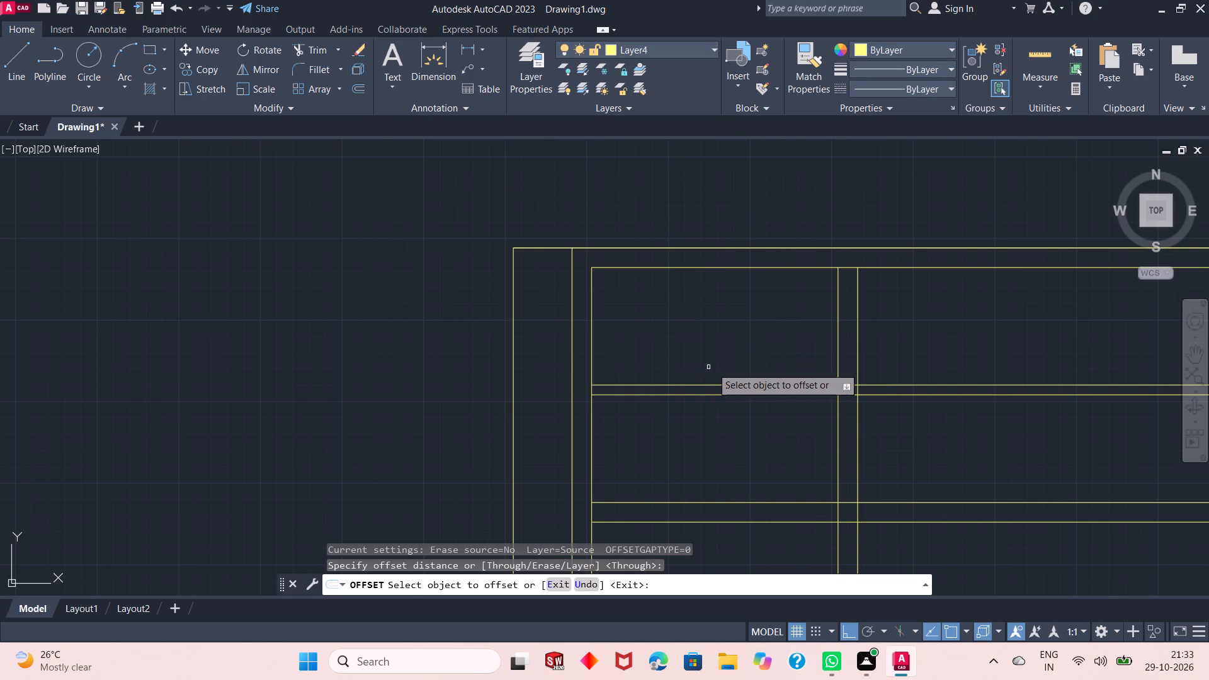
pyautogui.click(593, 343)
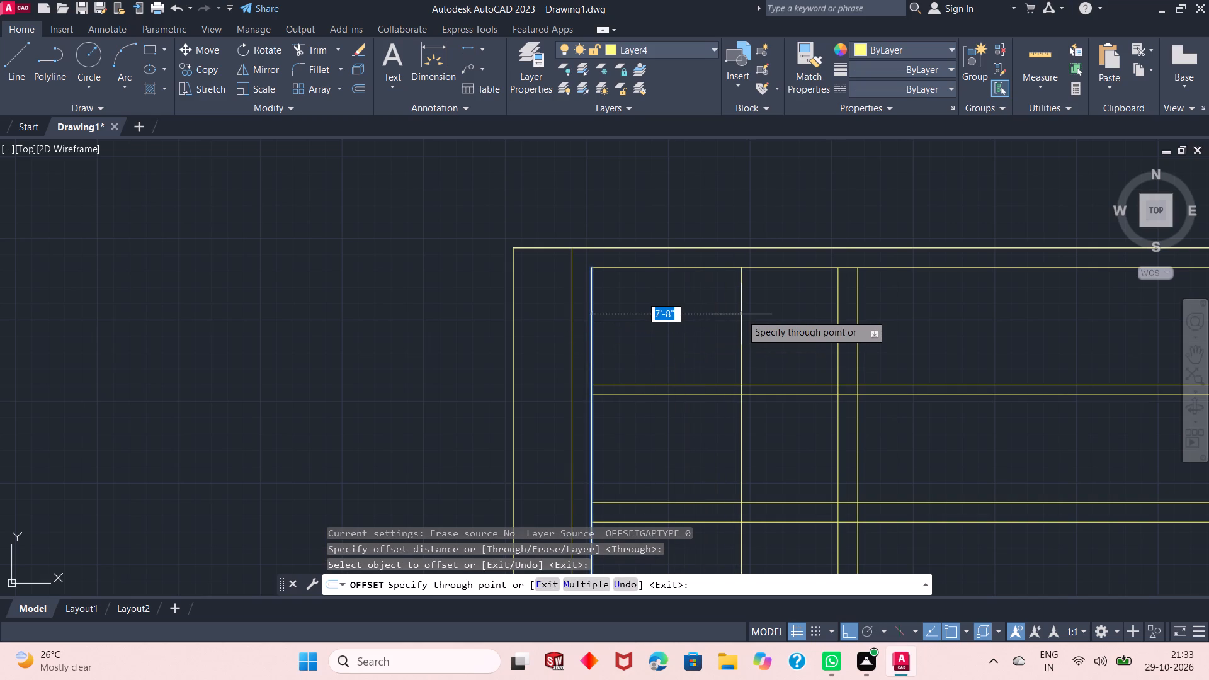
pyautogui.write("8'")
pyautogui.press('Return')
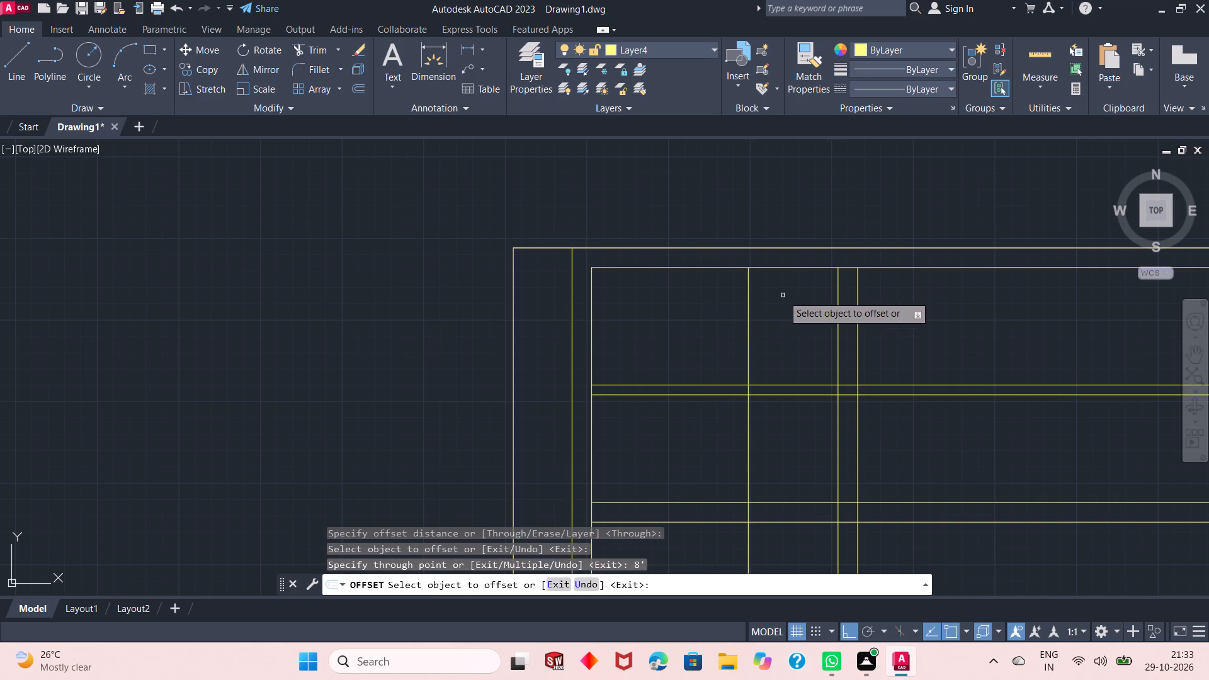
# Offset the new vertical partition line to the right by 6" to give the partition its thickness.
pyautogui.click(750, 335)
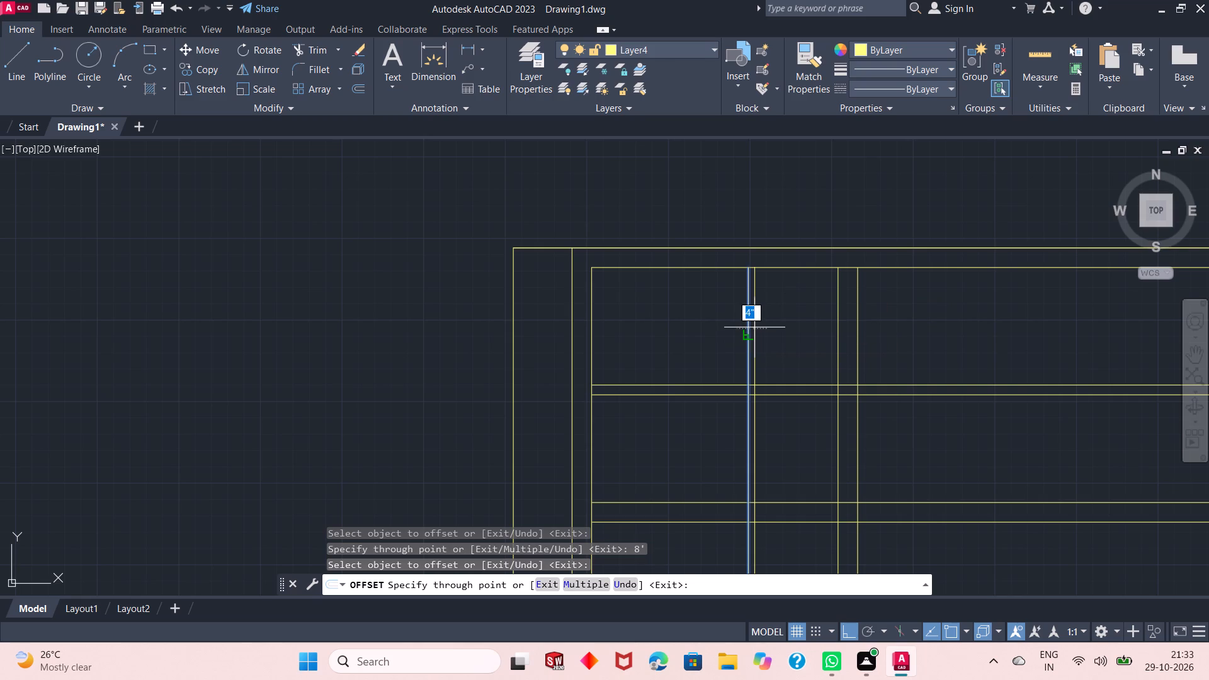
pyautogui.press('6')
pyautogui.hotkey('shift', '"')
pyautogui.press('Return')
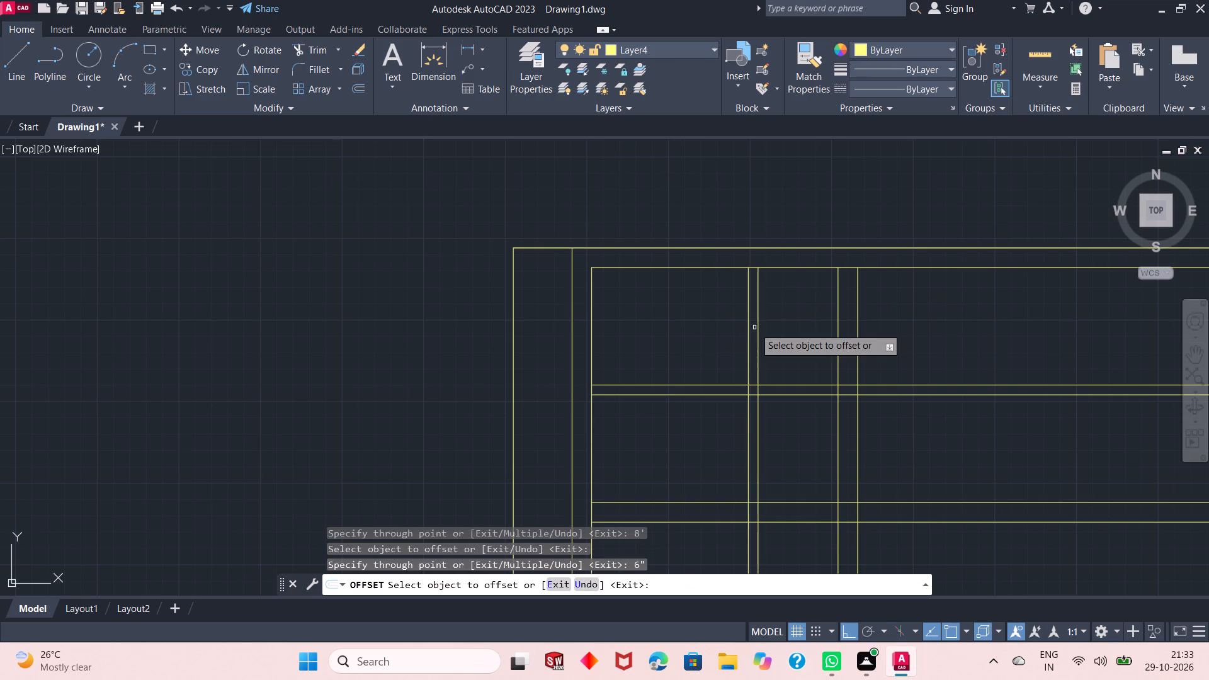
pyautogui.rightClick(699, 211)
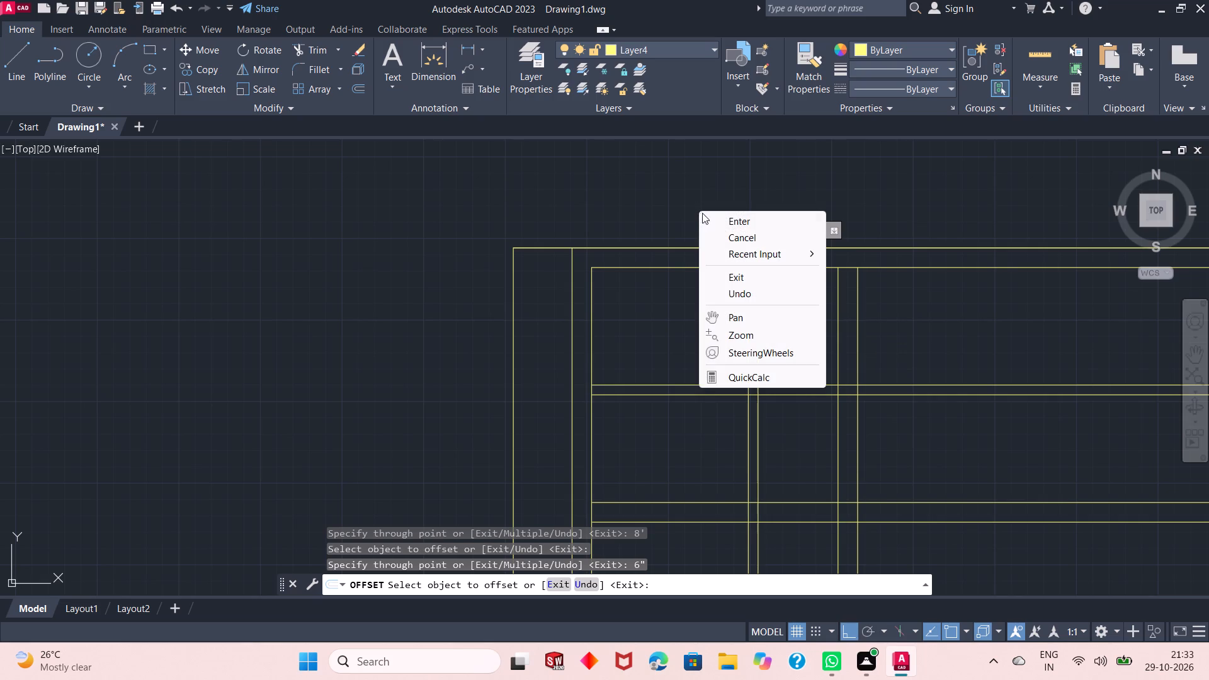
pyautogui.click(715, 223)
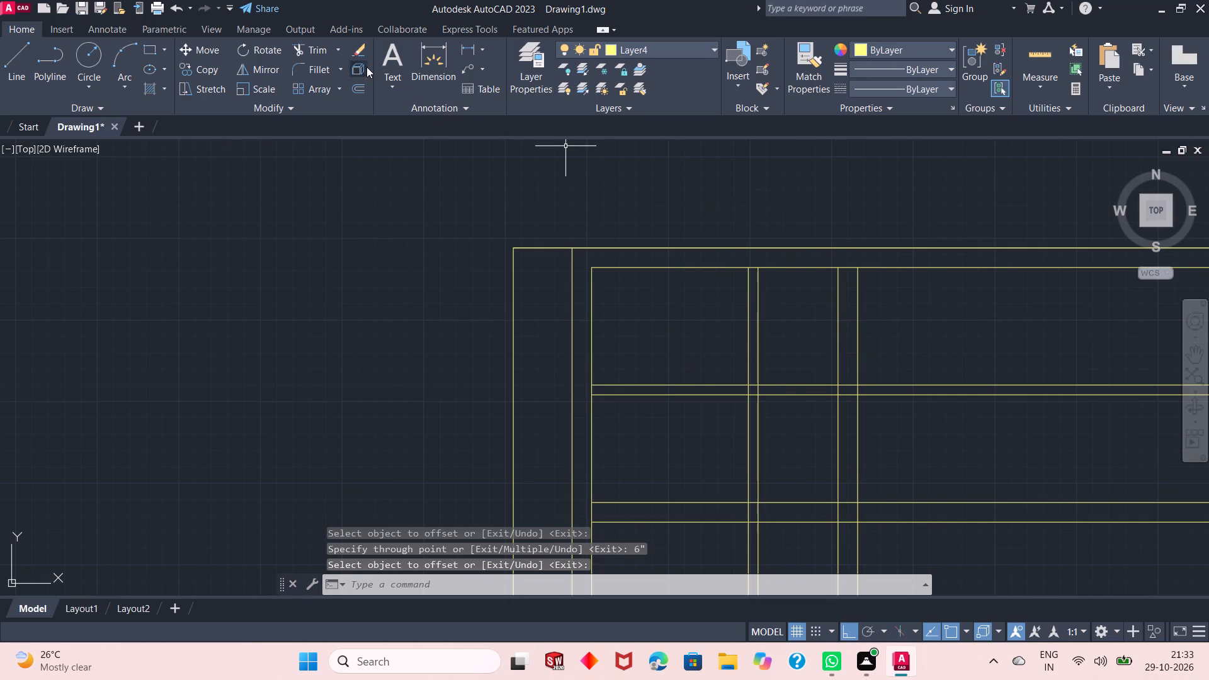
# Trim the new vertical partition's two lines out of the second-row room and the 6" horizontal partition, ending them at its upper line.
pyautogui.click(319, 53)
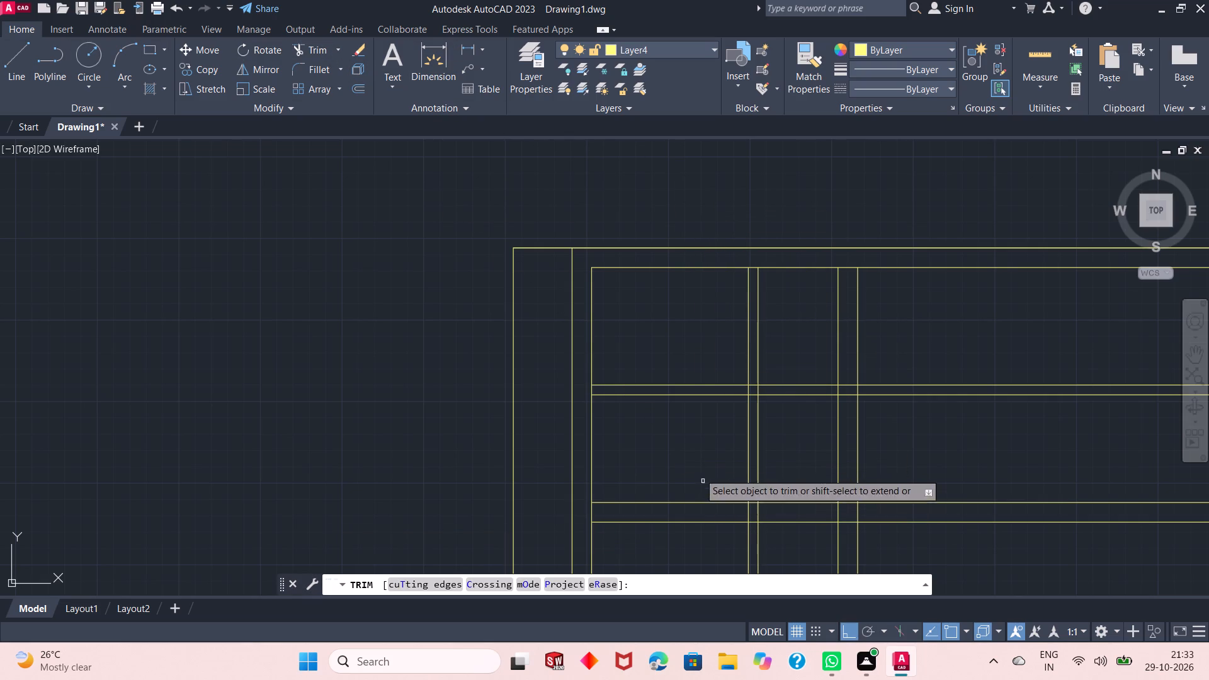
pyautogui.click(684, 442)
pyautogui.click(800, 414)
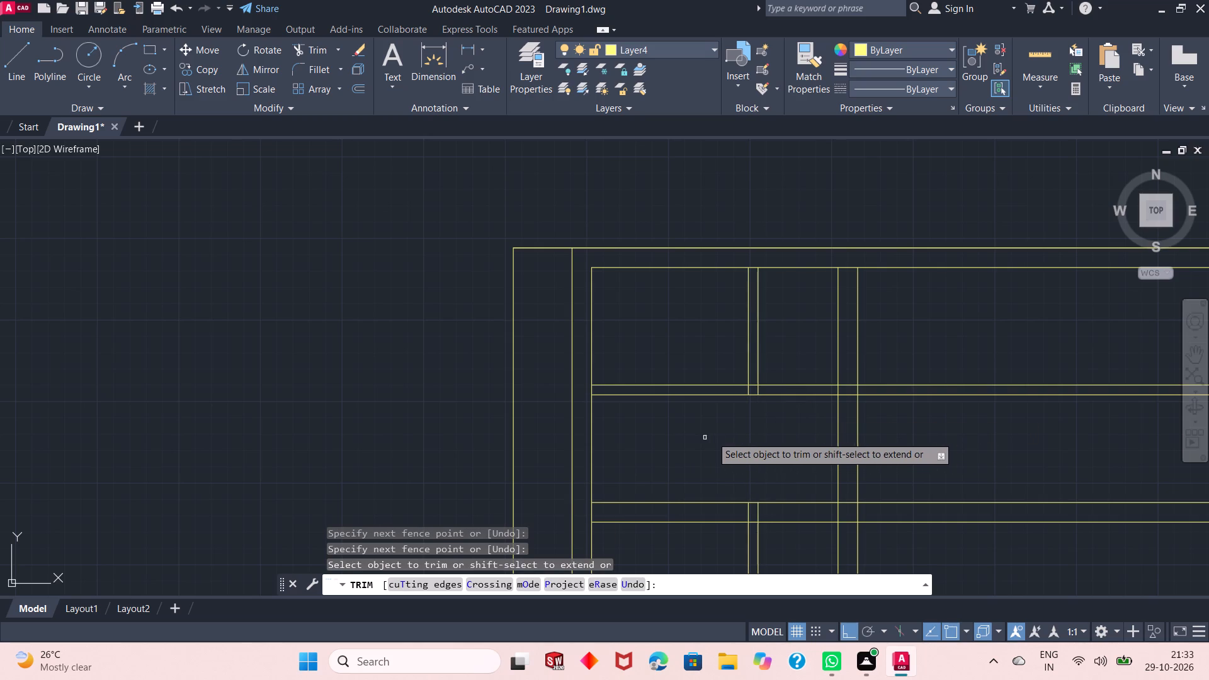
pyautogui.scroll(-1, 710, 442)
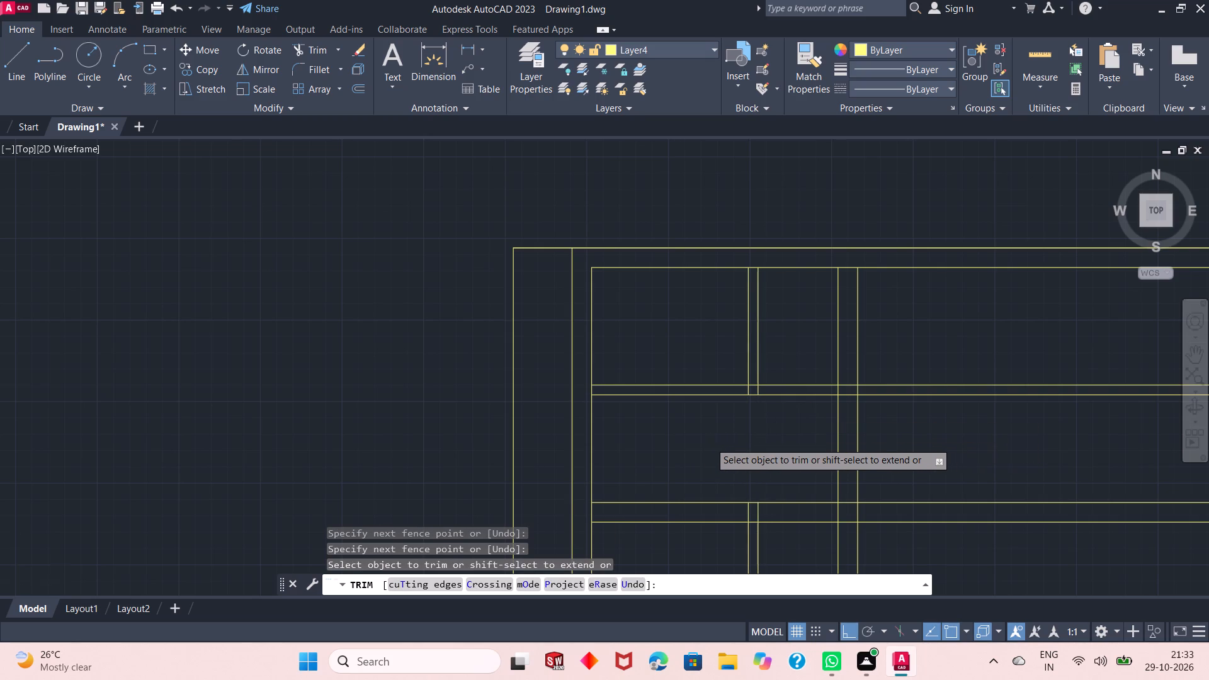
pyautogui.scroll(2, 751, 410)
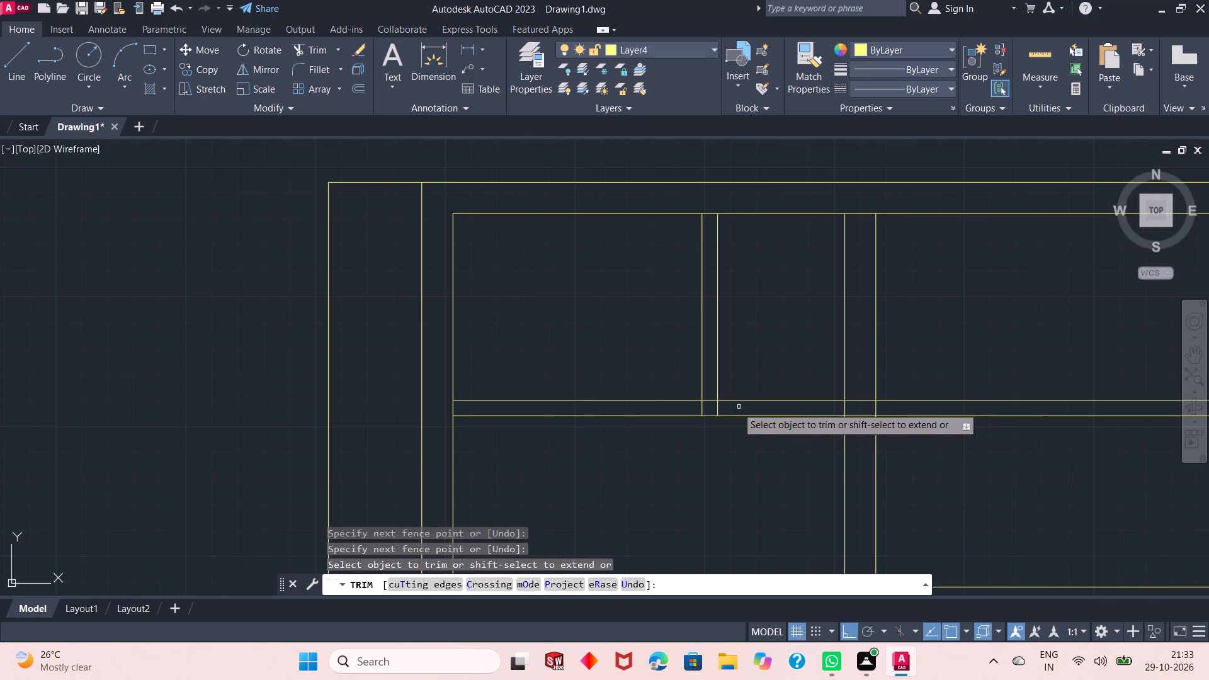
pyautogui.click(734, 407)
pyautogui.click(688, 408)
pyautogui.rightClick(652, 373)
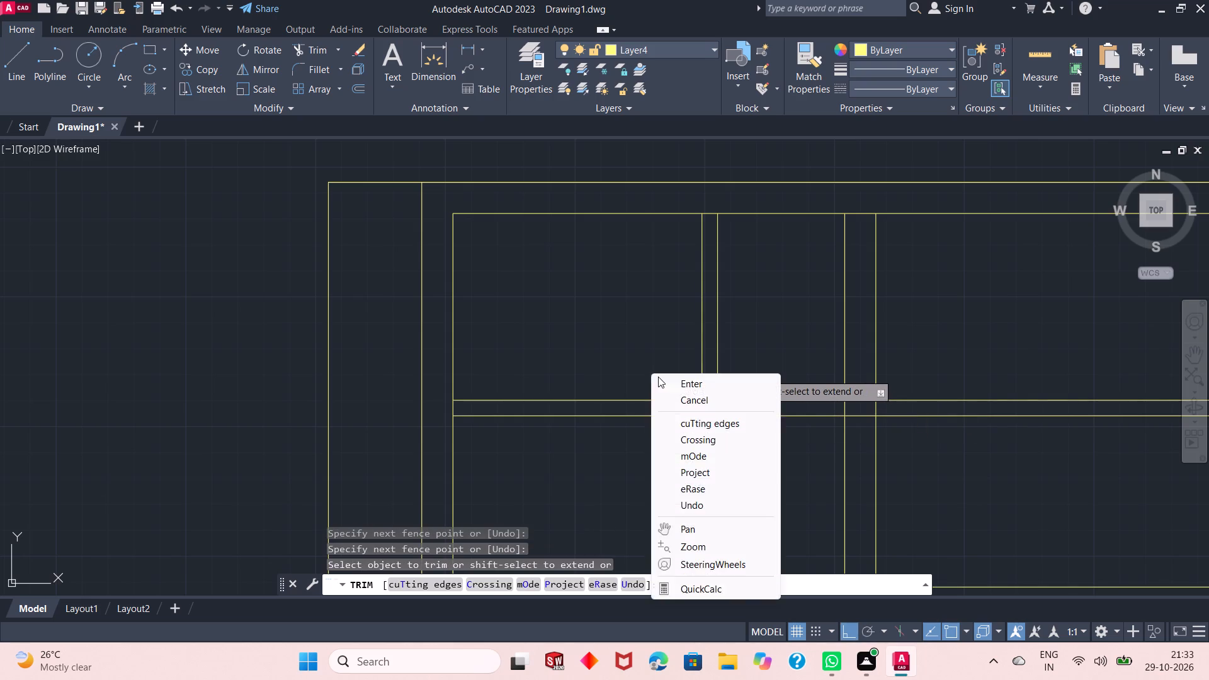
pyautogui.click(662, 378)
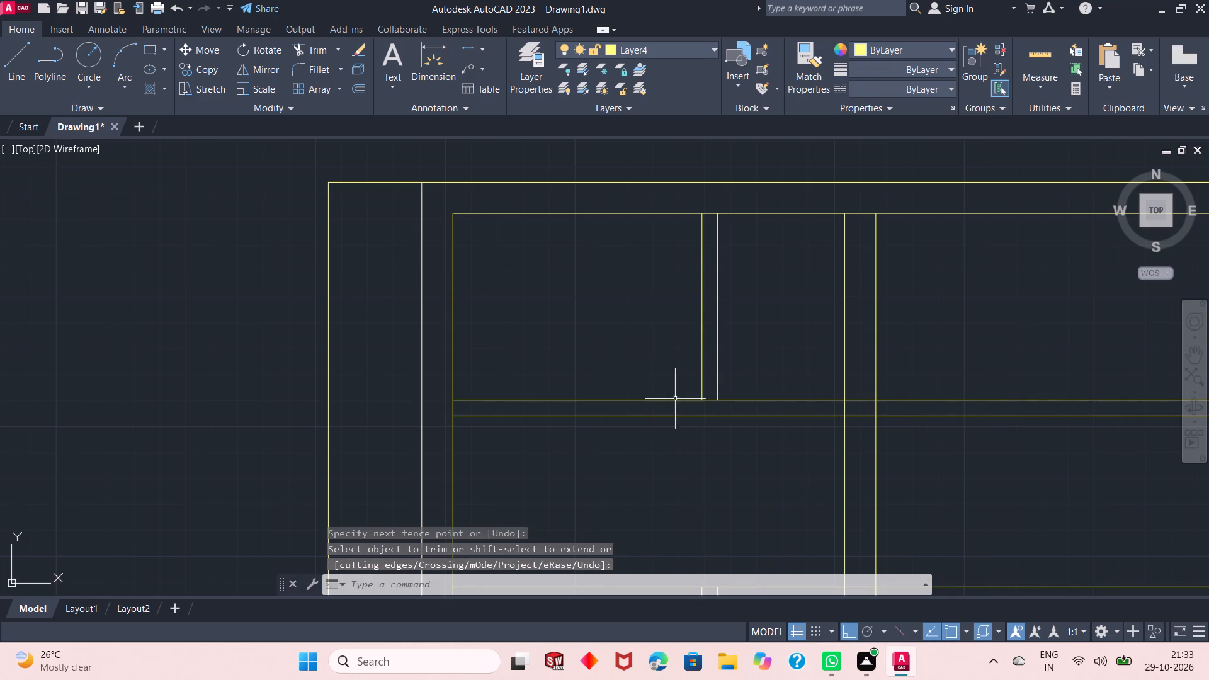
# Trim the inner top wall line between the new 6" vertical partition's two lines to open the wall junction.
pyautogui.scroll(-1, 713, 467)
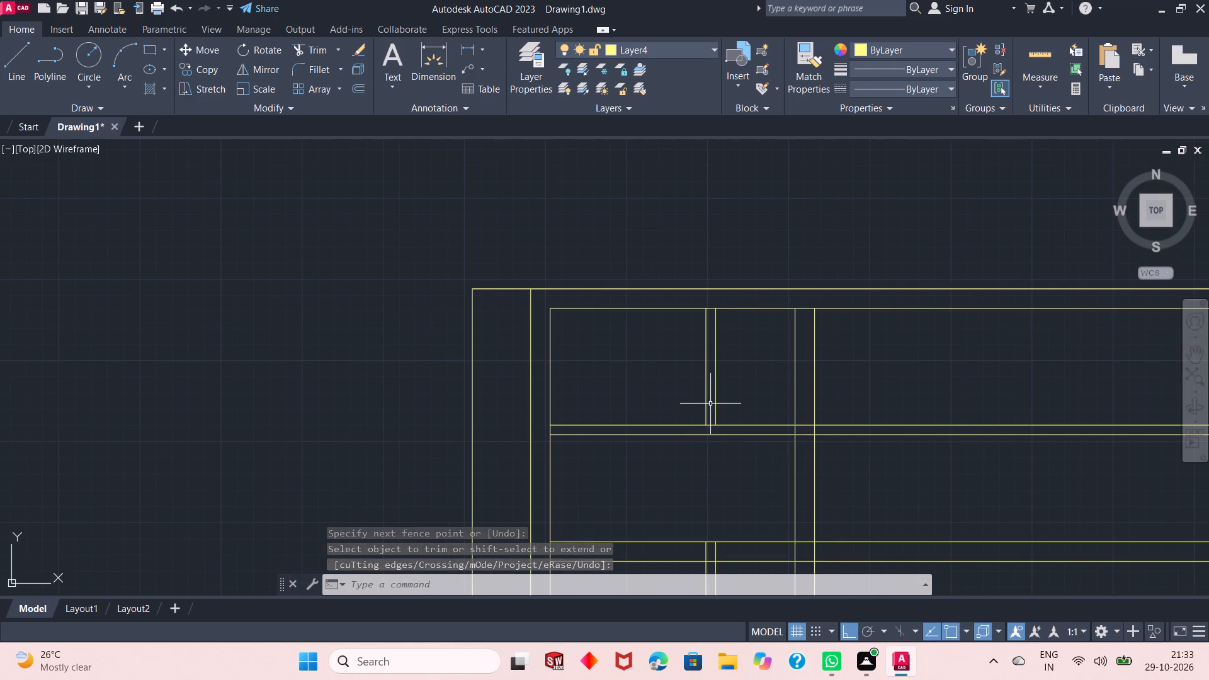
pyautogui.scroll(1, 710, 404)
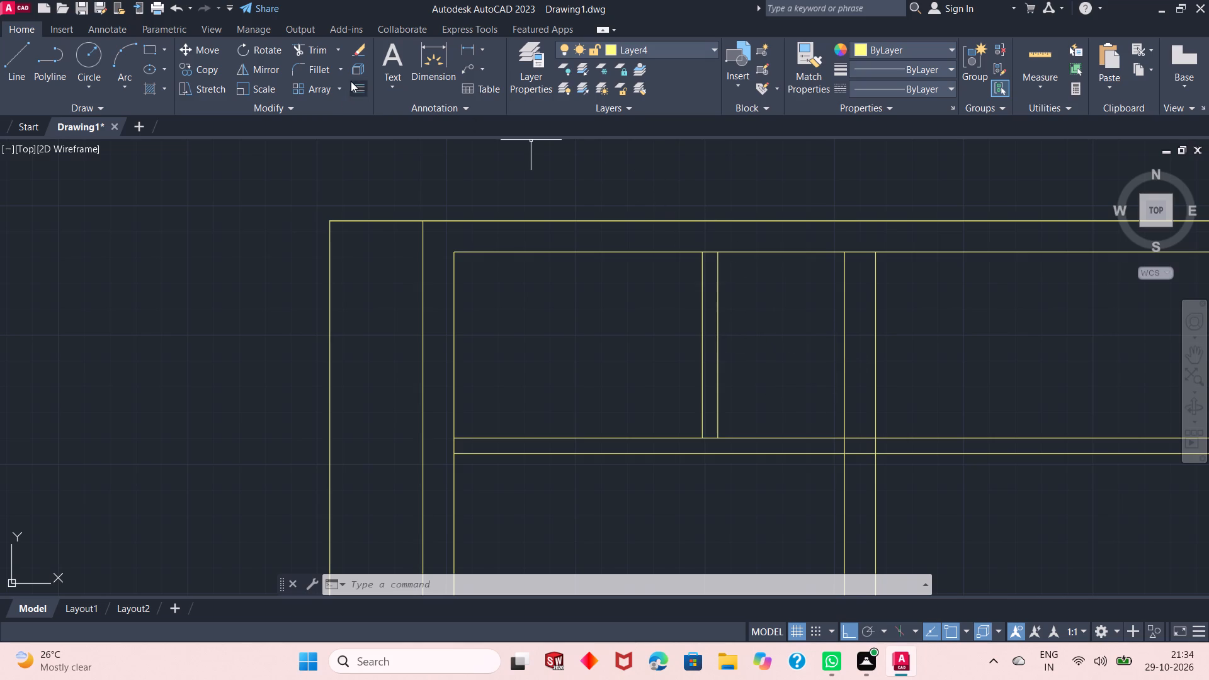
pyautogui.click(313, 50)
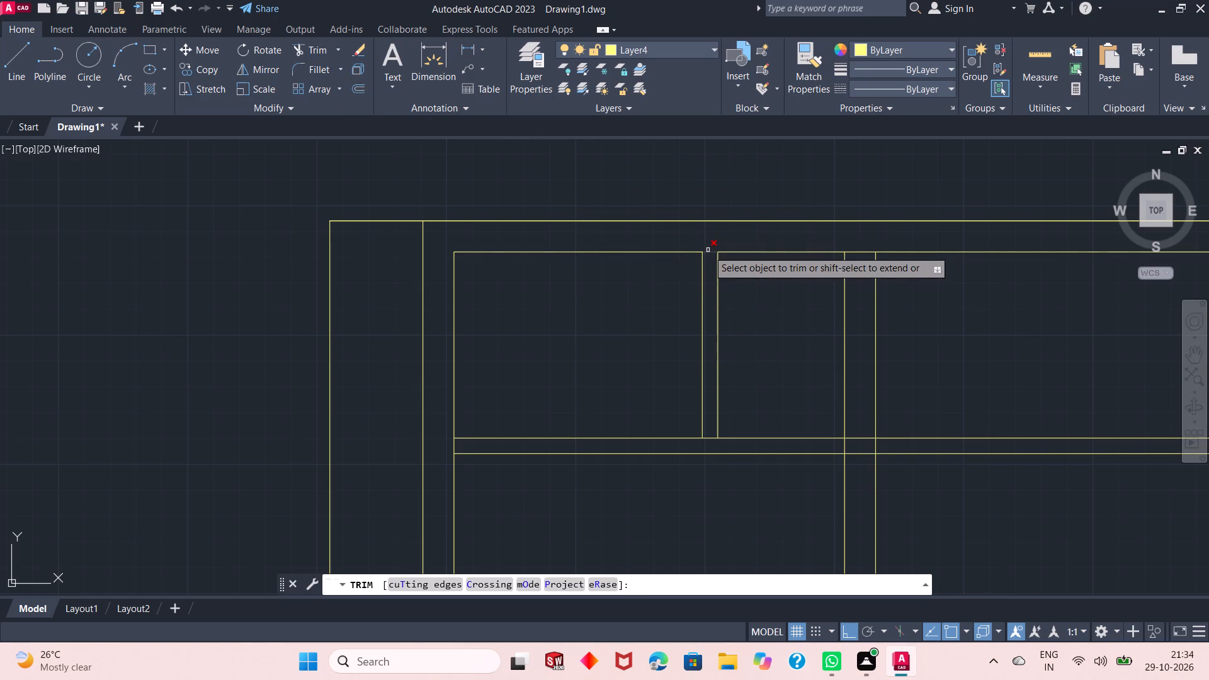
pyautogui.click(708, 250)
pyautogui.rightClick(644, 164)
pyautogui.click(660, 176)
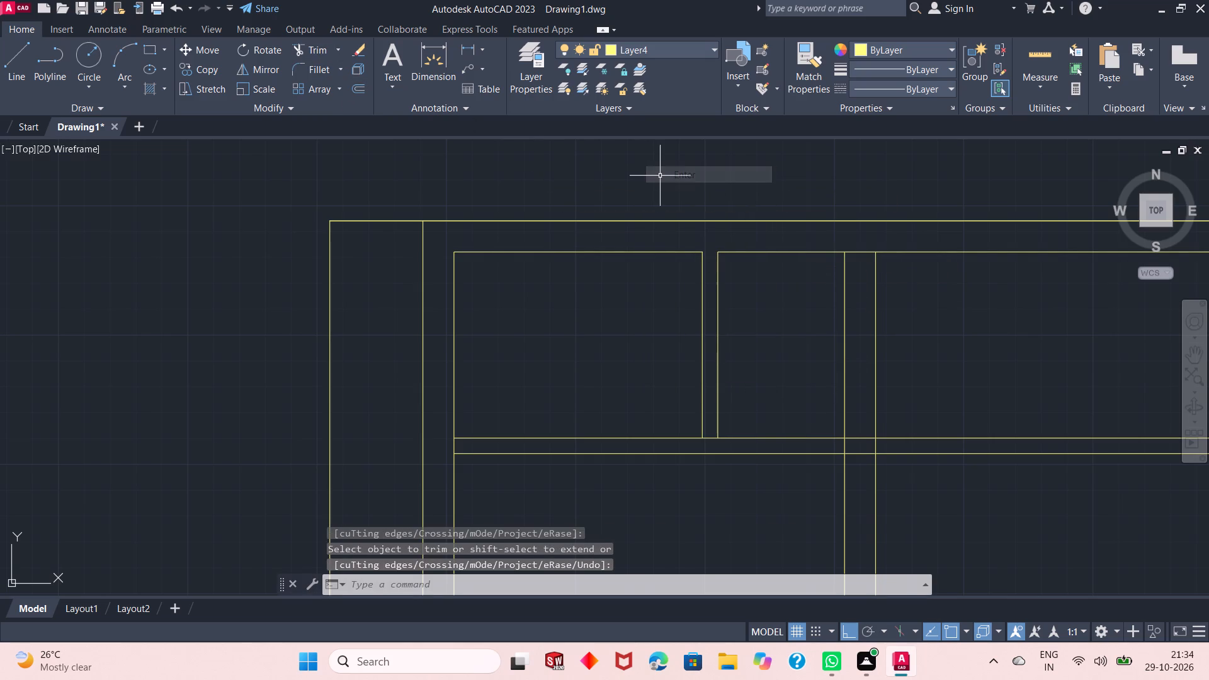
# Trim the inner left wall line between the 6" horizontal partition's two lines to open the wall junction.
pyautogui.scroll(-1, 647, 191)
pyautogui.scroll(1, 577, 375)
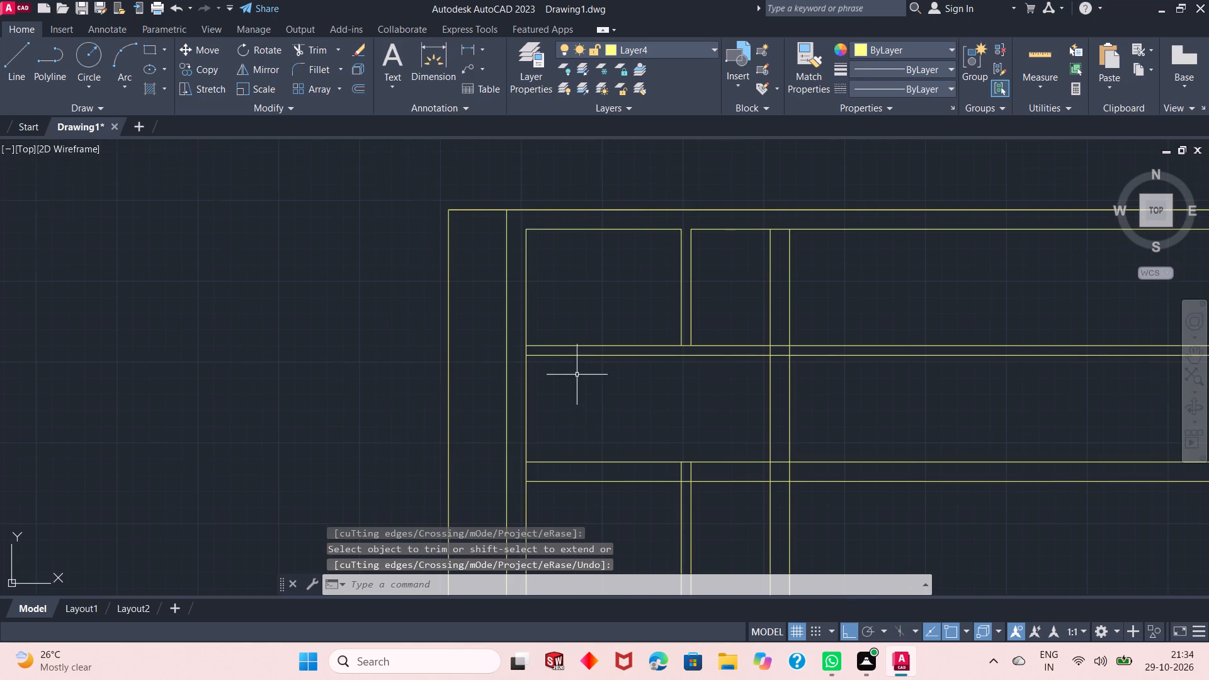
pyautogui.scroll(-1, 542, 385)
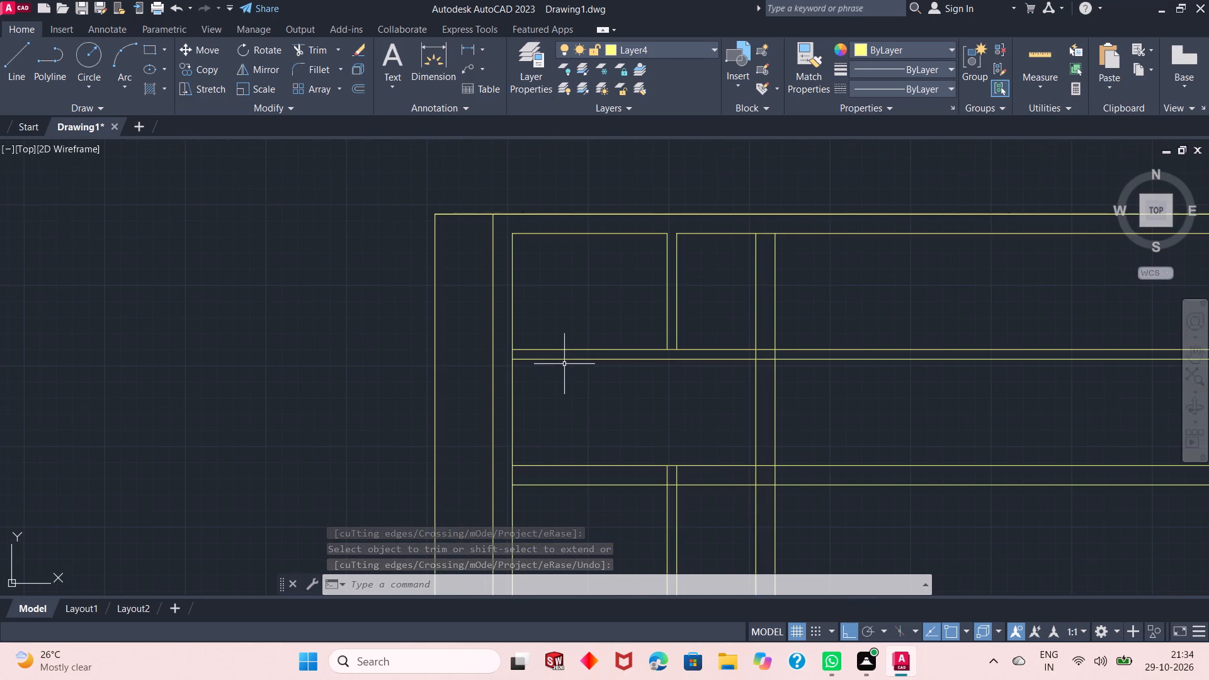
pyautogui.scroll(1, 571, 354)
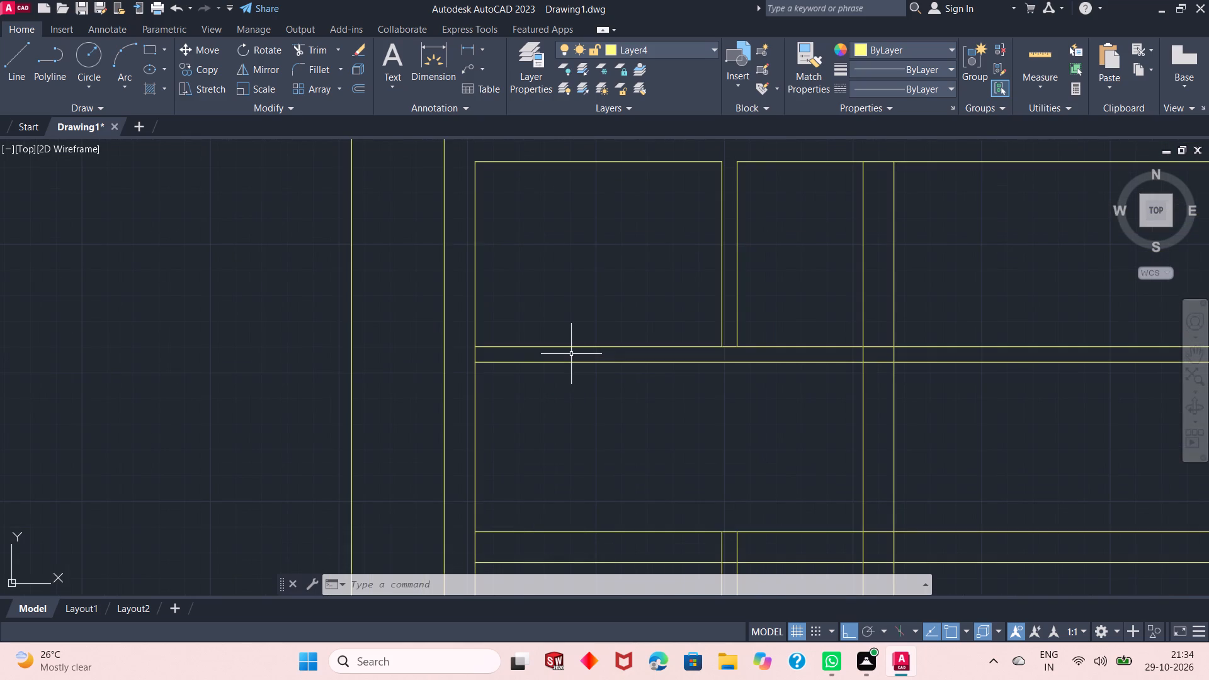
pyautogui.click(319, 50)
pyautogui.click(477, 355)
pyautogui.click(473, 355)
# Trim the inner top wall line between the 1' vertical partition's two lines to open the wall junction.
pyautogui.scroll(-1, 458, 388)
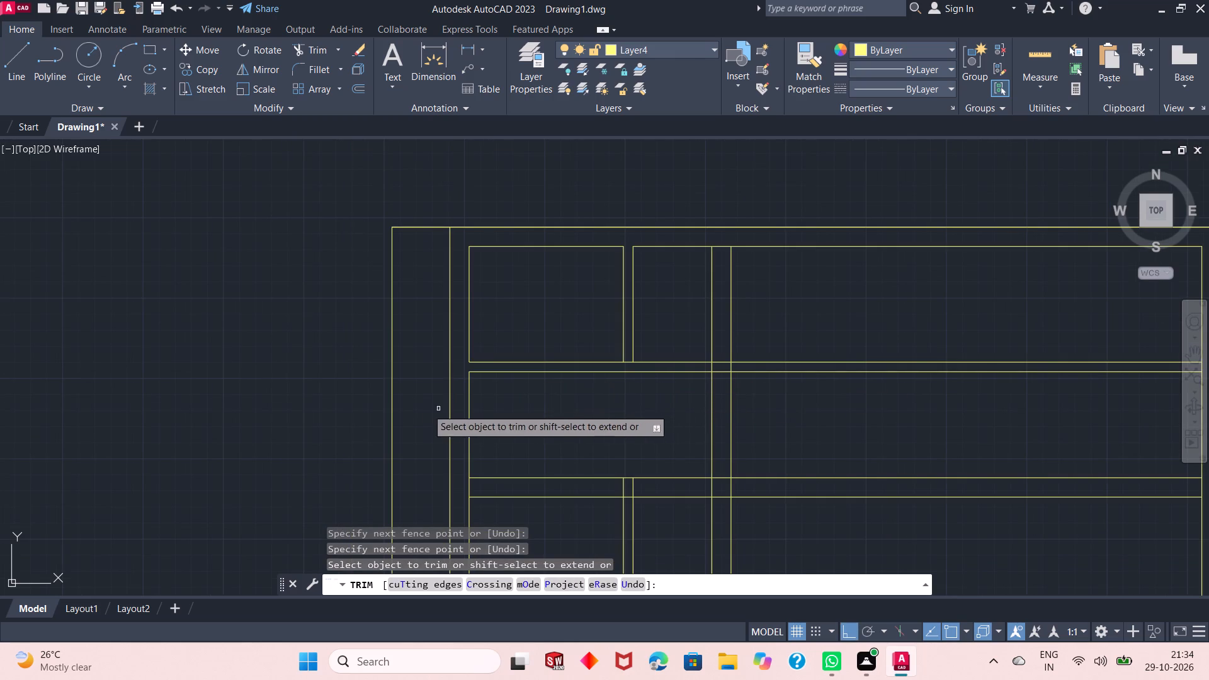
pyautogui.scroll(-2, 376, 354)
pyautogui.scroll(2, 469, 366)
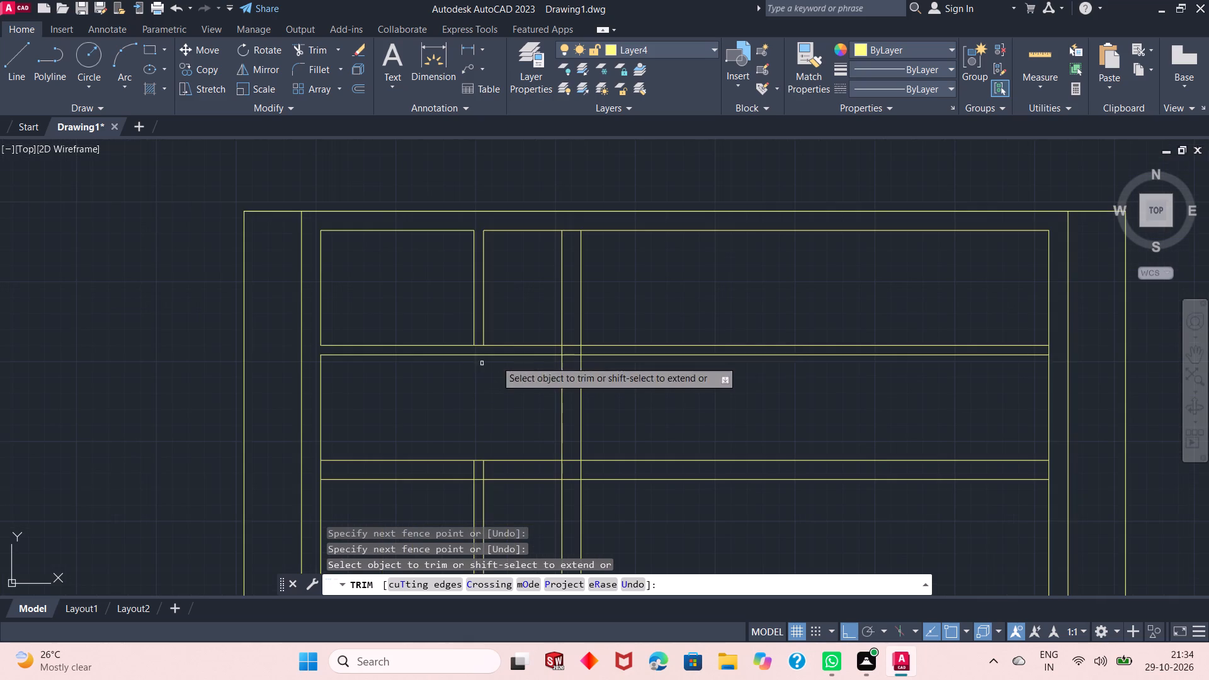
pyautogui.scroll(1, 572, 349)
pyautogui.scroll(-1, 735, 429)
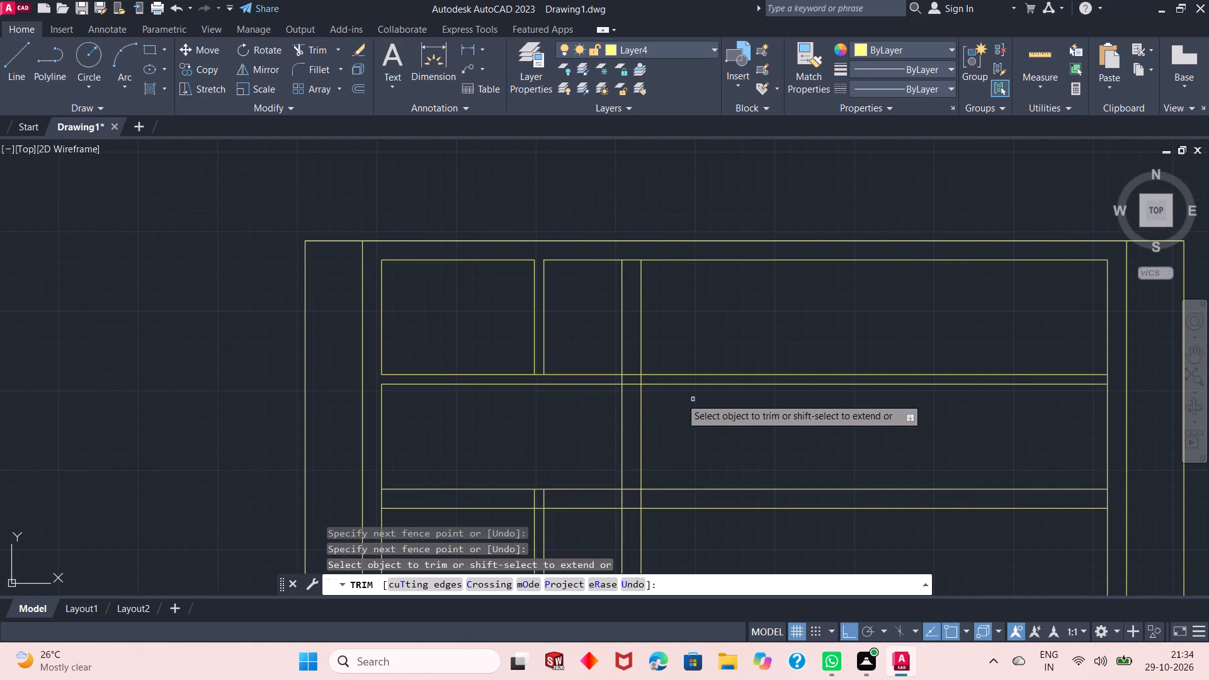
pyautogui.scroll(3, 621, 384)
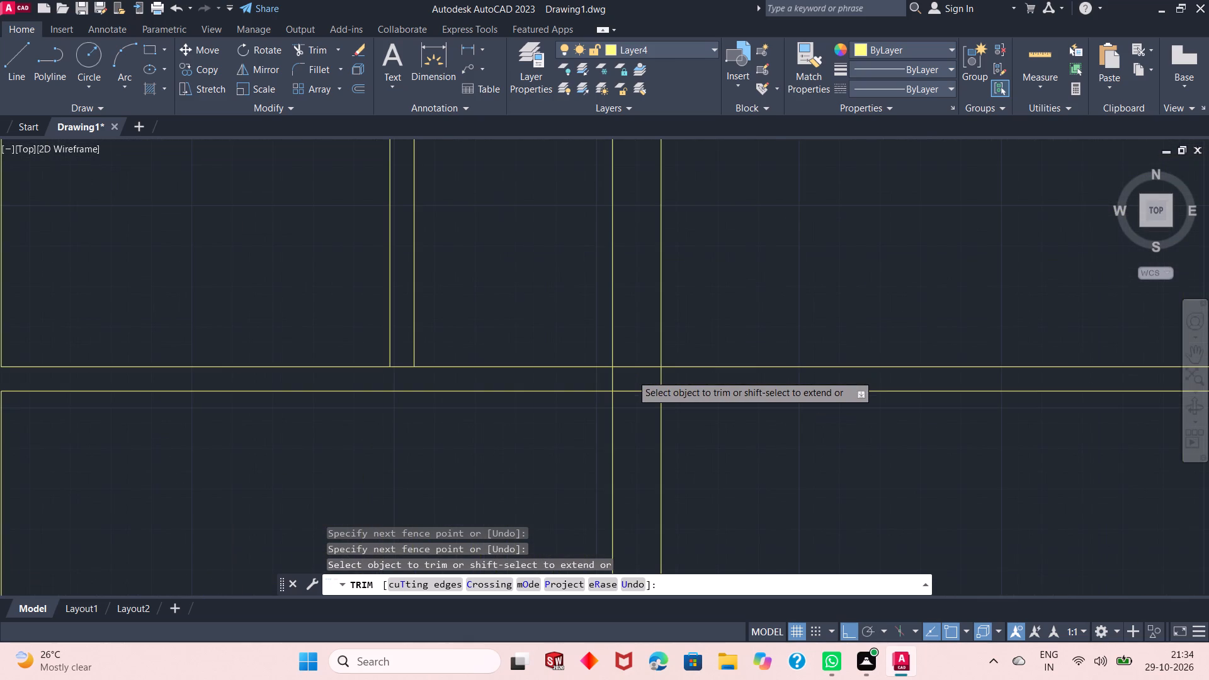
pyautogui.scroll(-3, 632, 375)
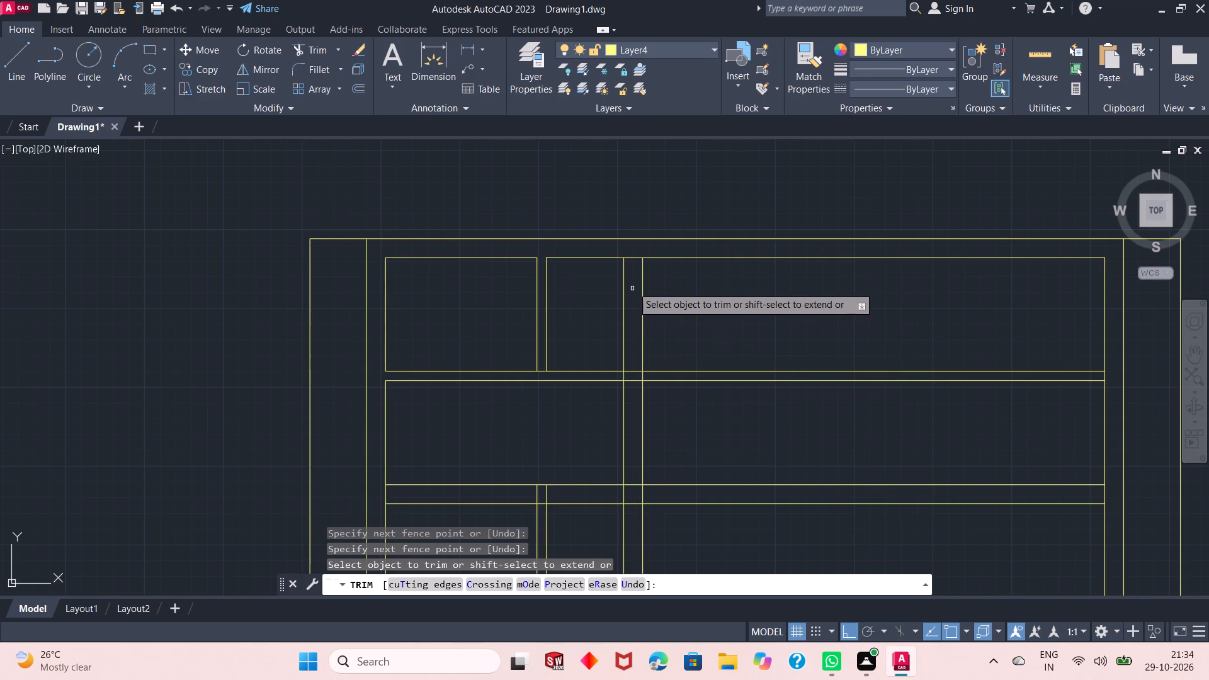
pyautogui.click(632, 259)
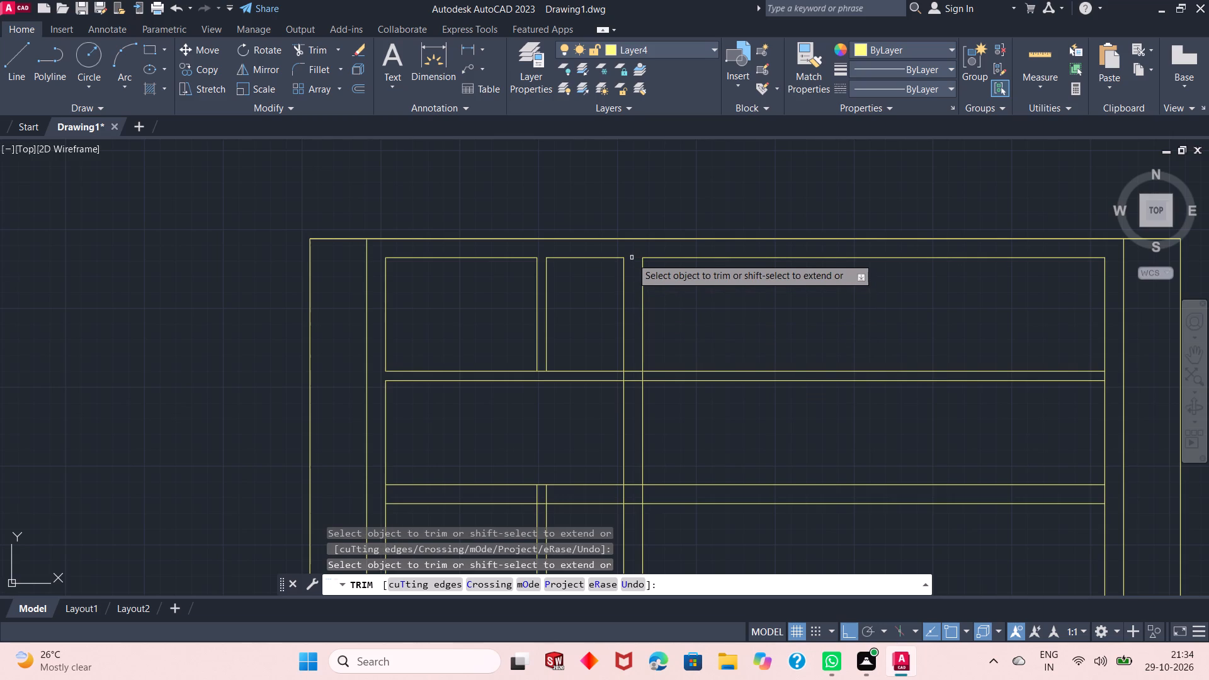
# Trim the 6" horizontal partition's two lines where they cross the 1' vertical partition.
pyautogui.click(629, 338)
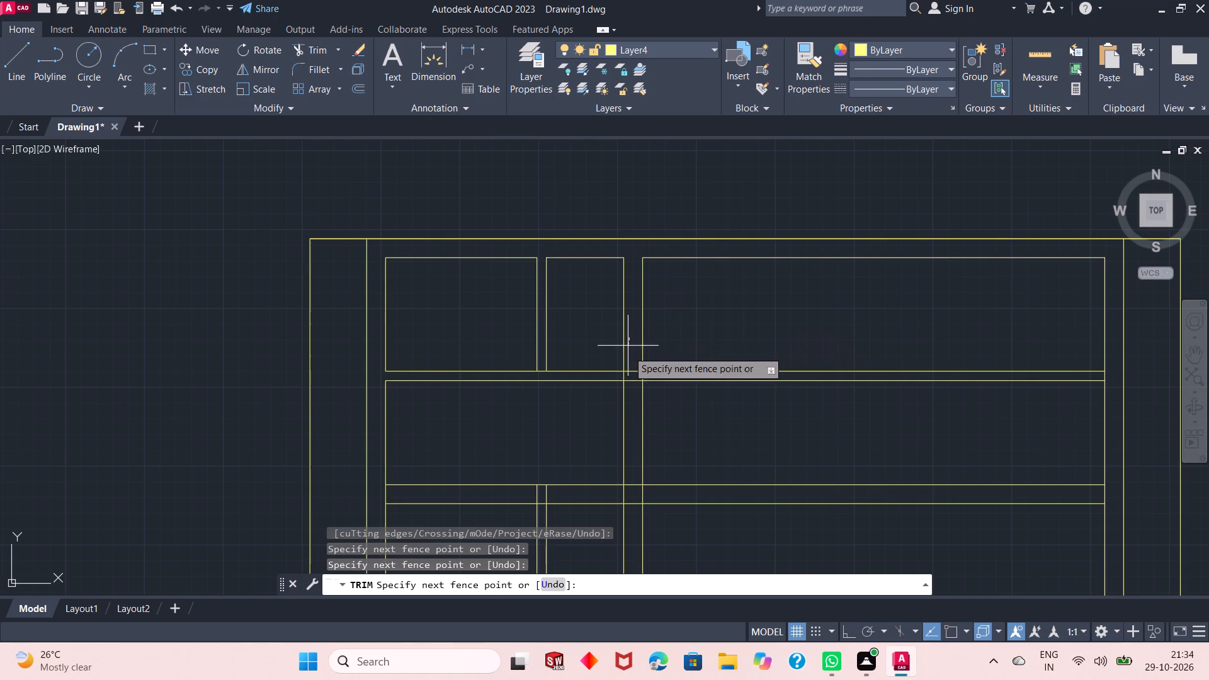
pyautogui.click(633, 423)
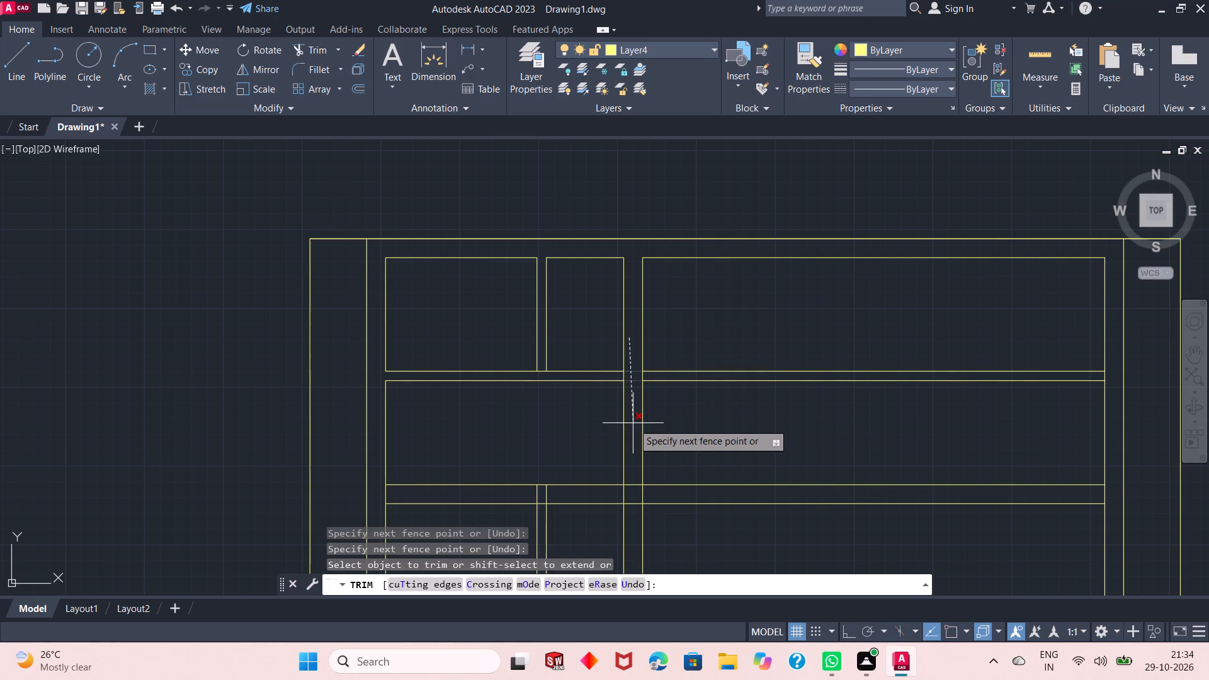
pyautogui.scroll(-2, 629, 324)
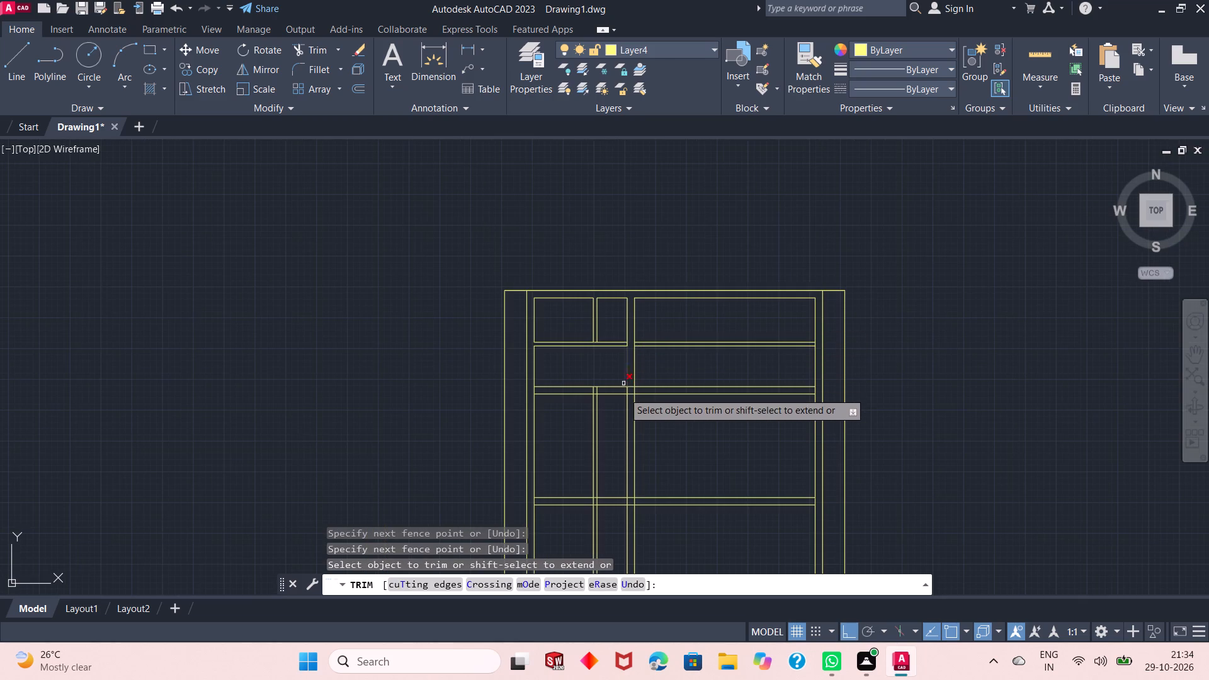
pyautogui.scroll(3, 623, 404)
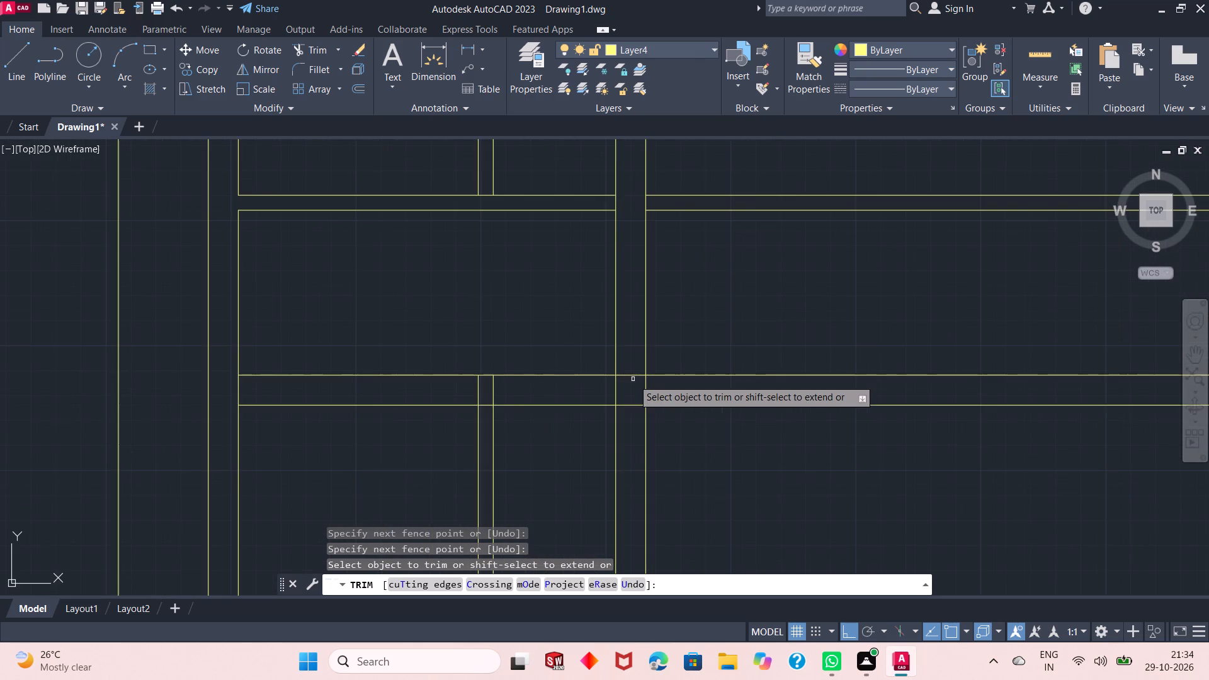
pyautogui.scroll(-1, 673, 469)
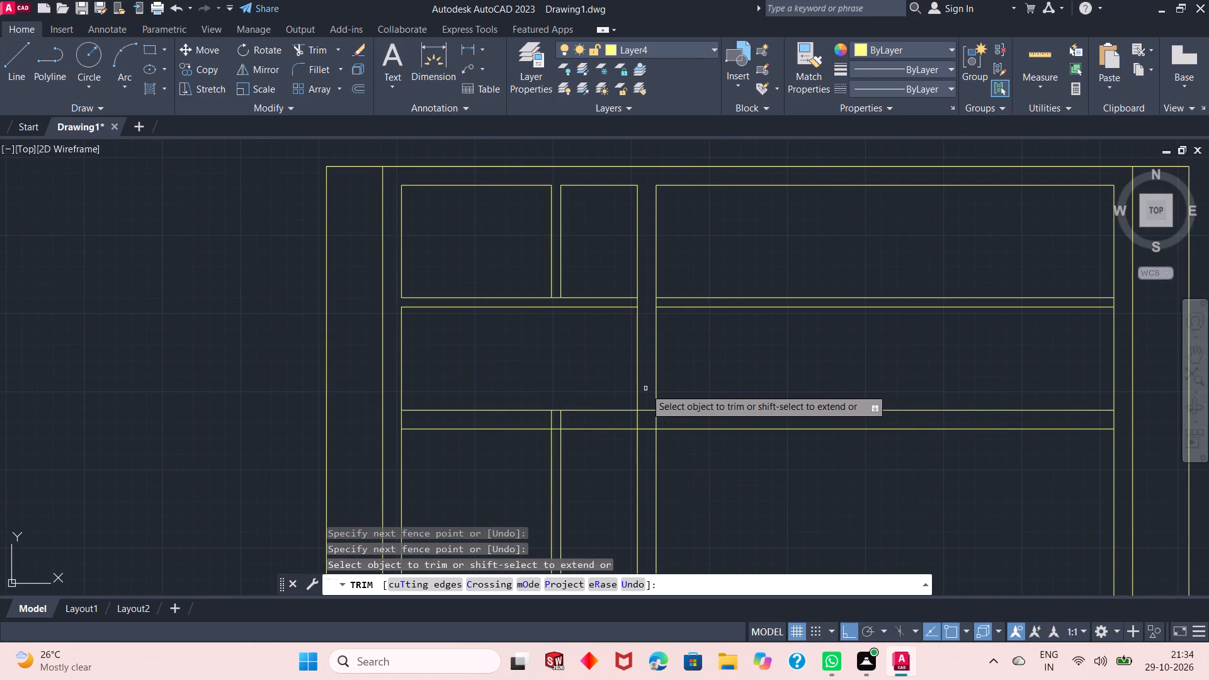
pyautogui.rightClick(709, 348)
pyautogui.click(741, 354)
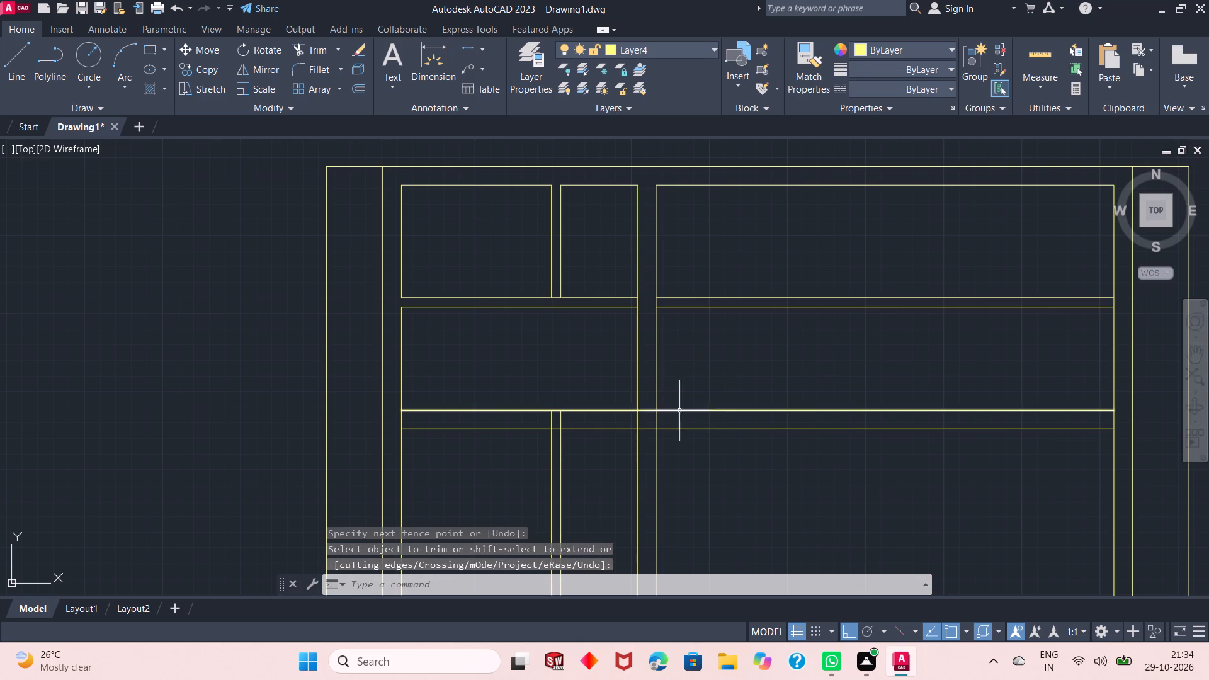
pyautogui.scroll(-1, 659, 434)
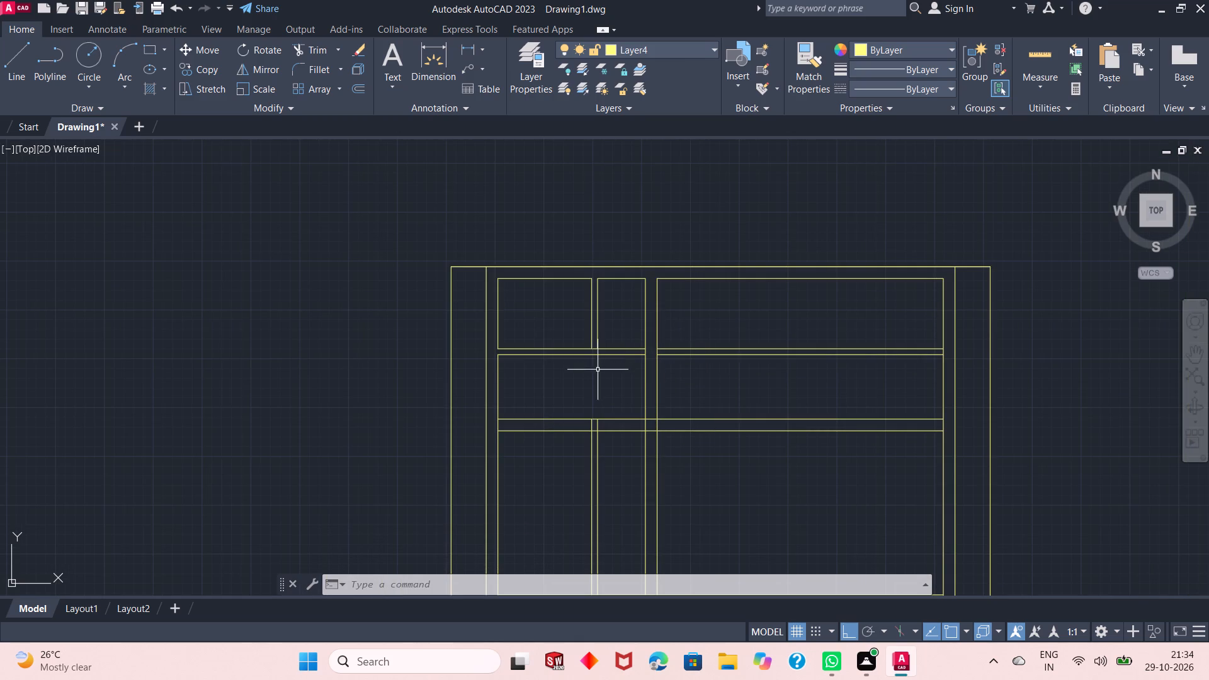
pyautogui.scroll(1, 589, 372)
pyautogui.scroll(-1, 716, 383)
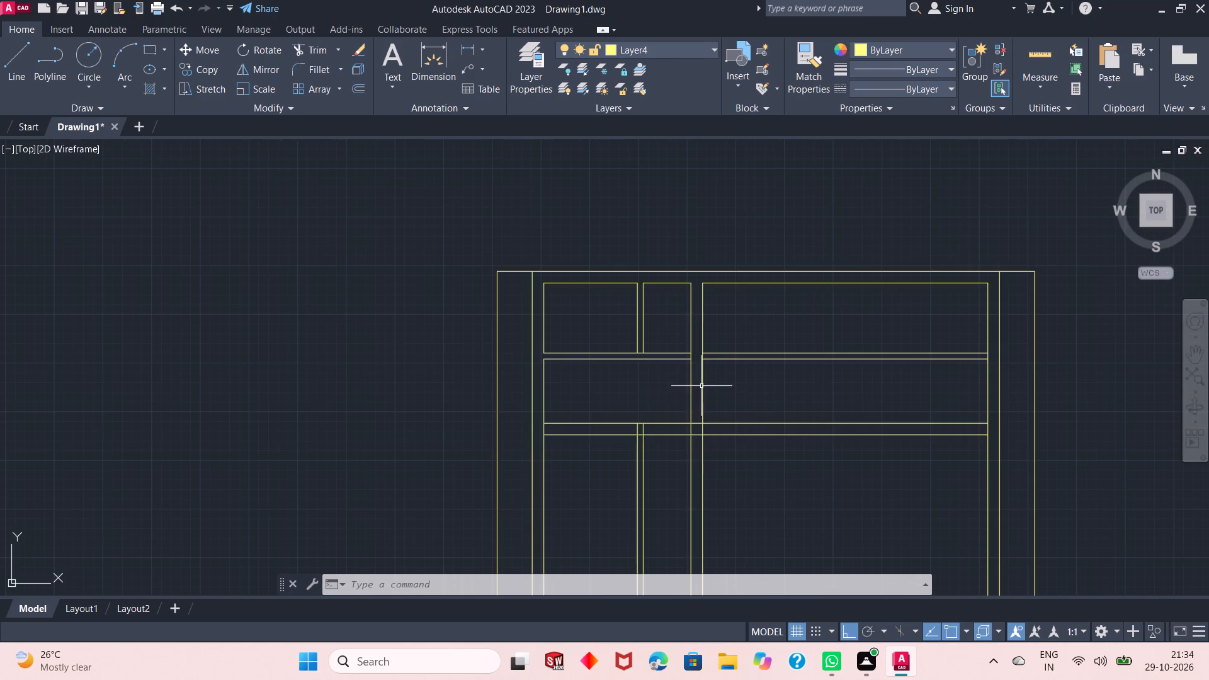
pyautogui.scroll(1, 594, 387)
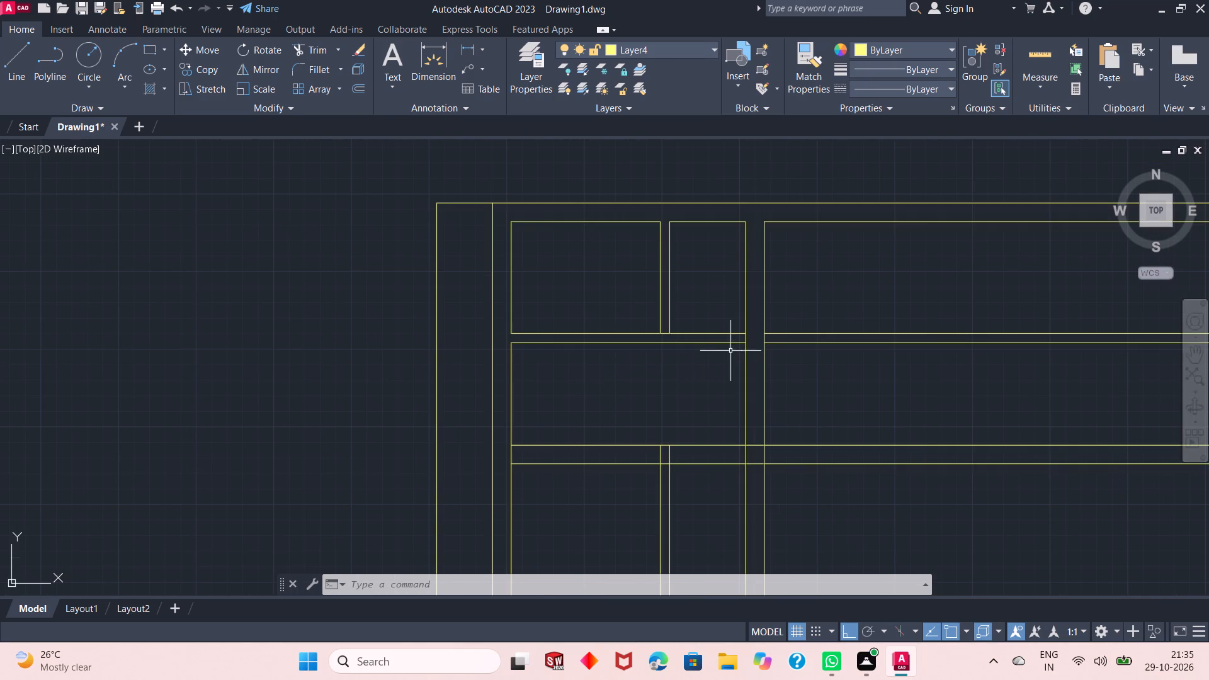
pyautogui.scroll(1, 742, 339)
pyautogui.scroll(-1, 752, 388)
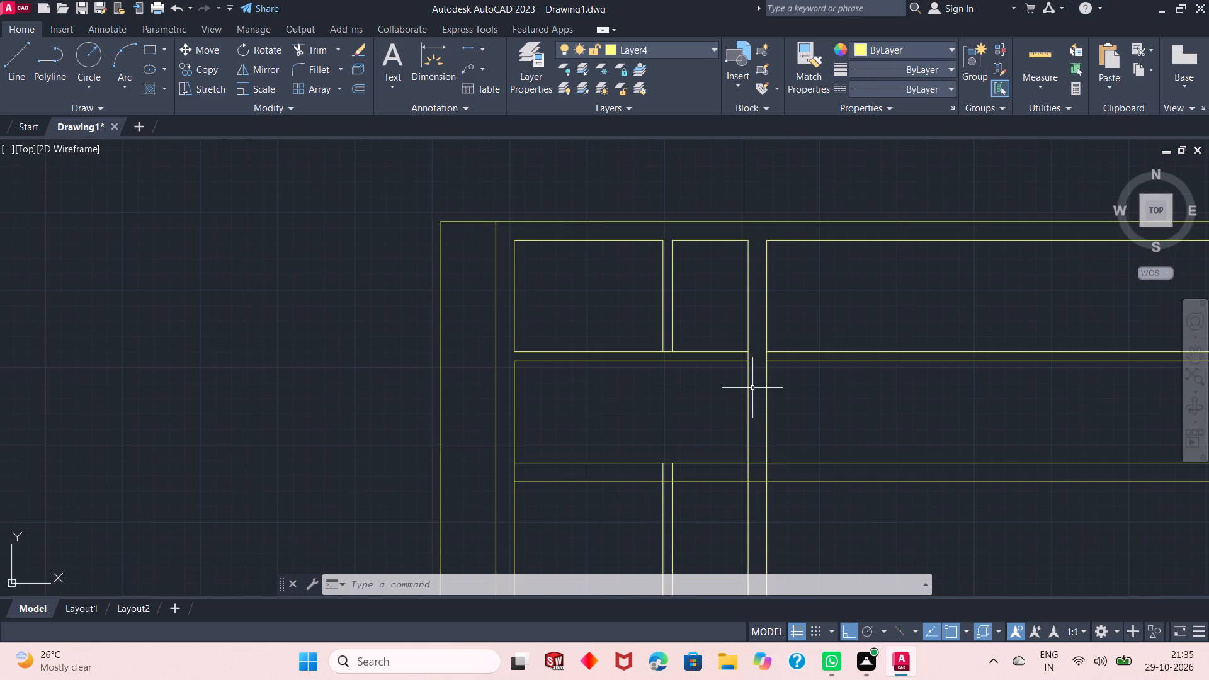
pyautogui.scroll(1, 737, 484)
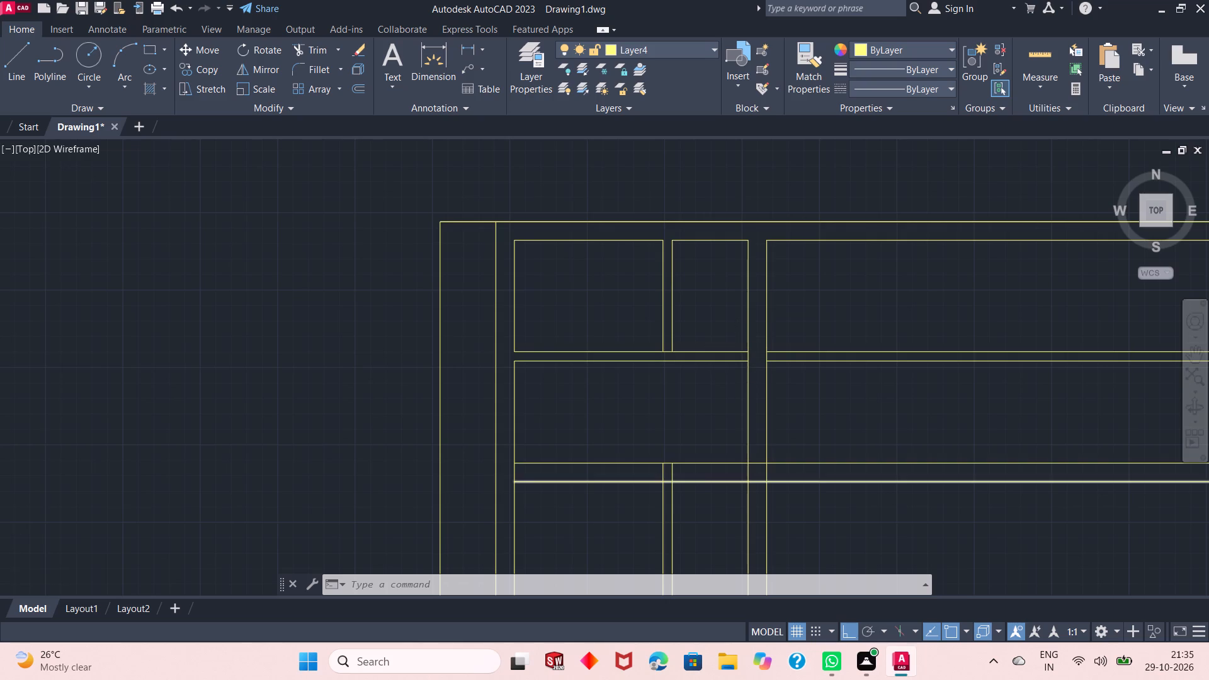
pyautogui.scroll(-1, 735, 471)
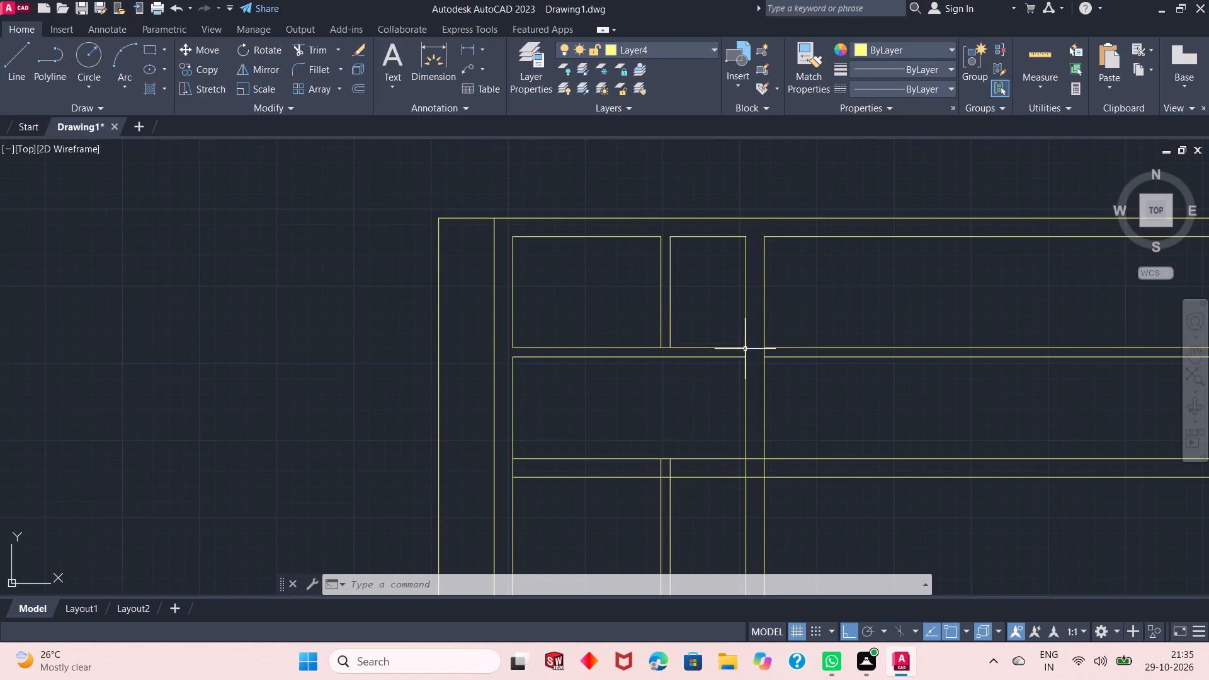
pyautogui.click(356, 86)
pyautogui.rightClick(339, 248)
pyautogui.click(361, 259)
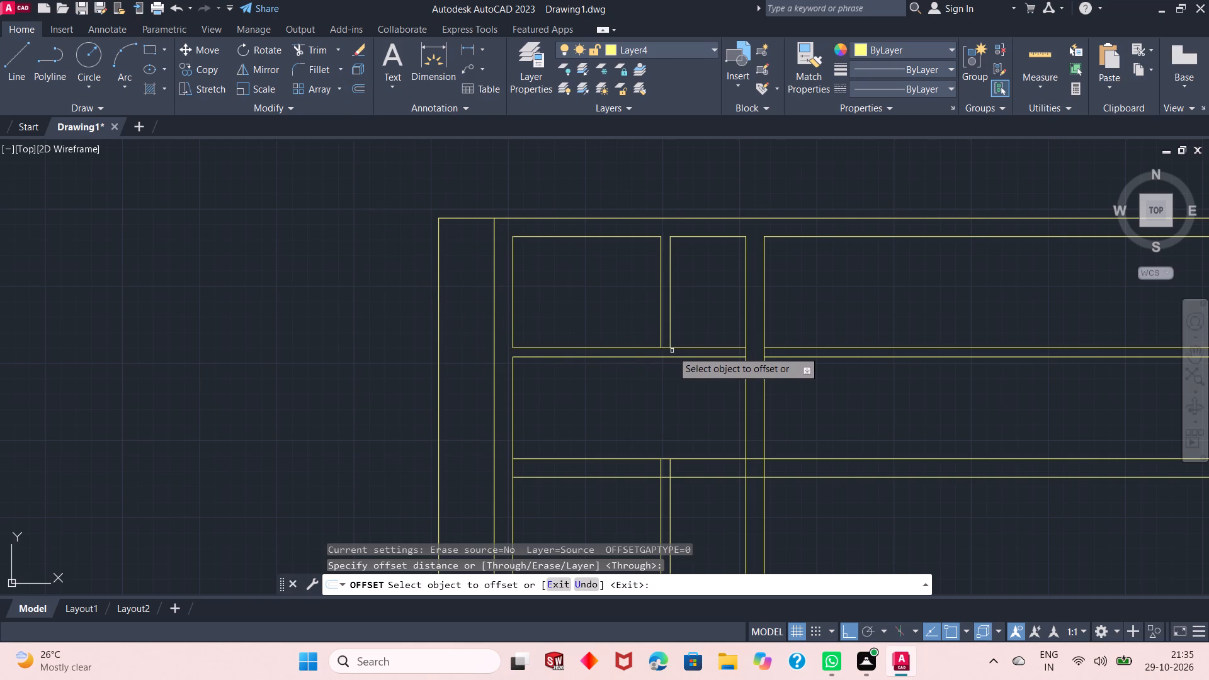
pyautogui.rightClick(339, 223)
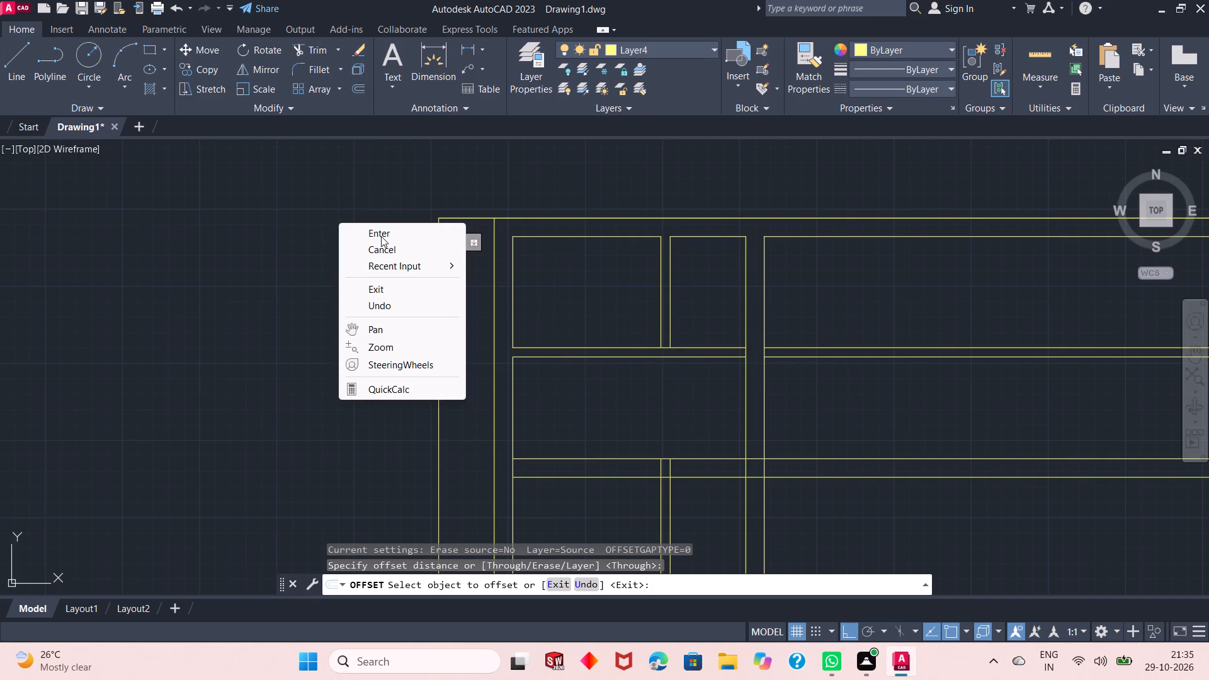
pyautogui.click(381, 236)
# Trim the upper 1' horizontal partition's two lines between the left wall and the 1' vertical partition, on both sides of the 6" vertical partition.
pyautogui.scroll(-1, 524, 308)
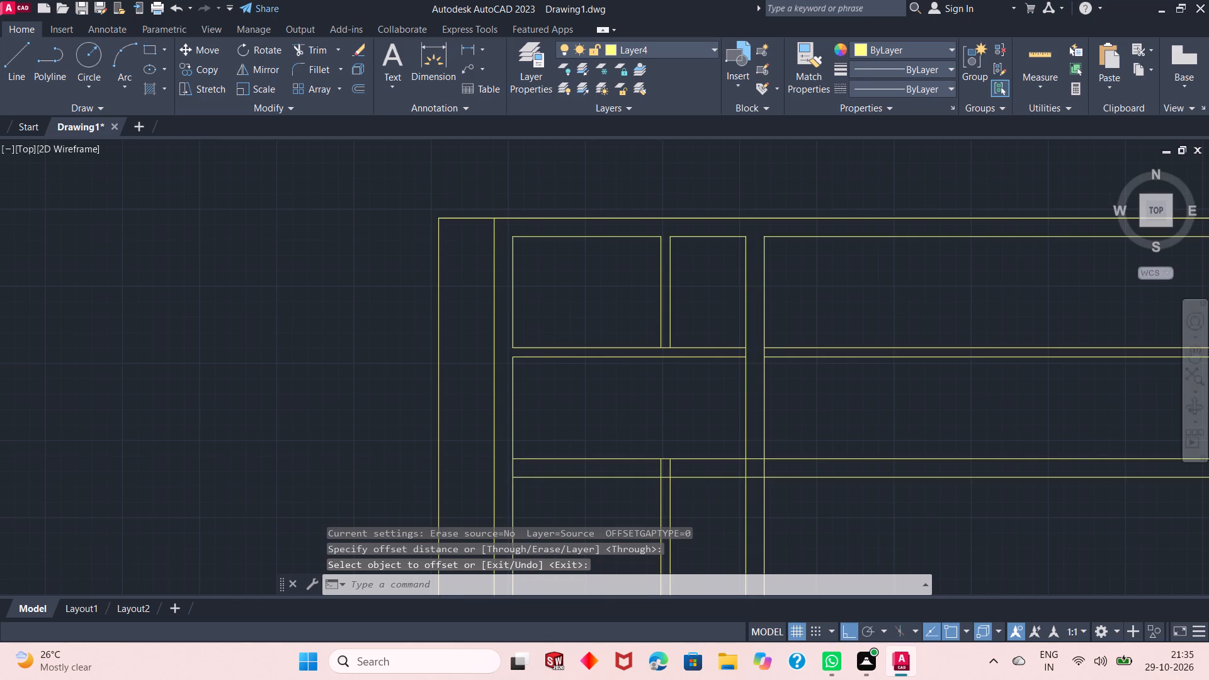
pyautogui.scroll(2, 651, 341)
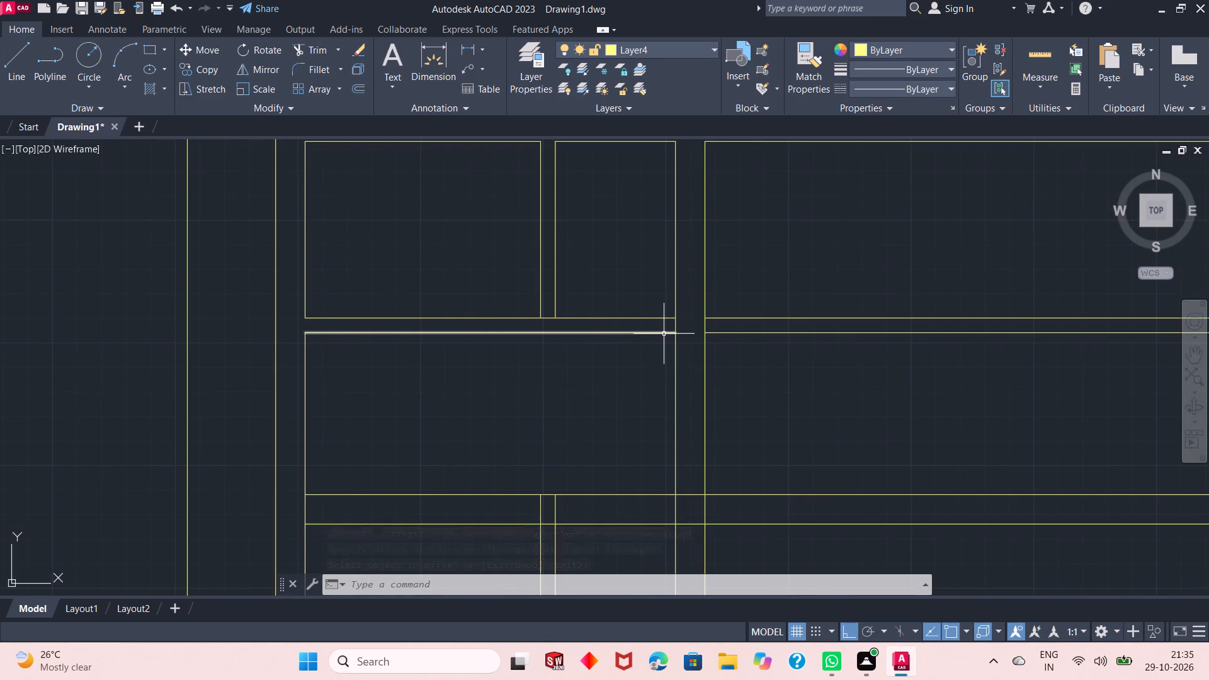
pyautogui.scroll(-2, 662, 293)
pyautogui.scroll(1, 612, 417)
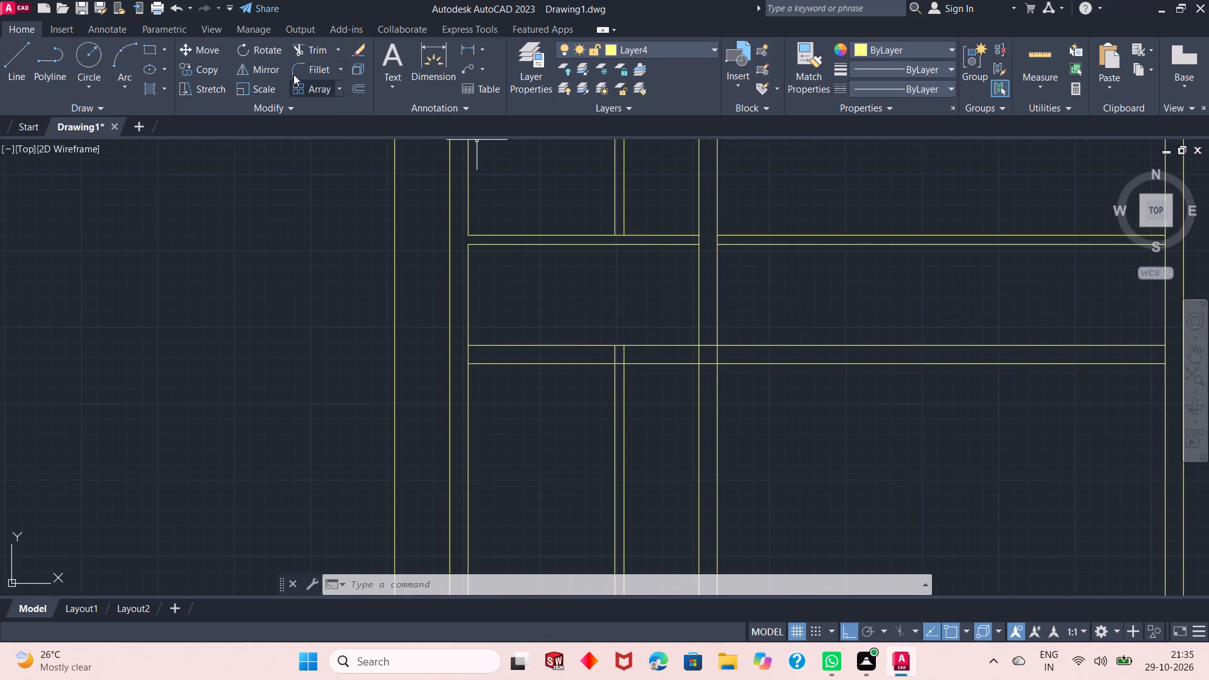
pyautogui.click(310, 52)
pyautogui.click(535, 308)
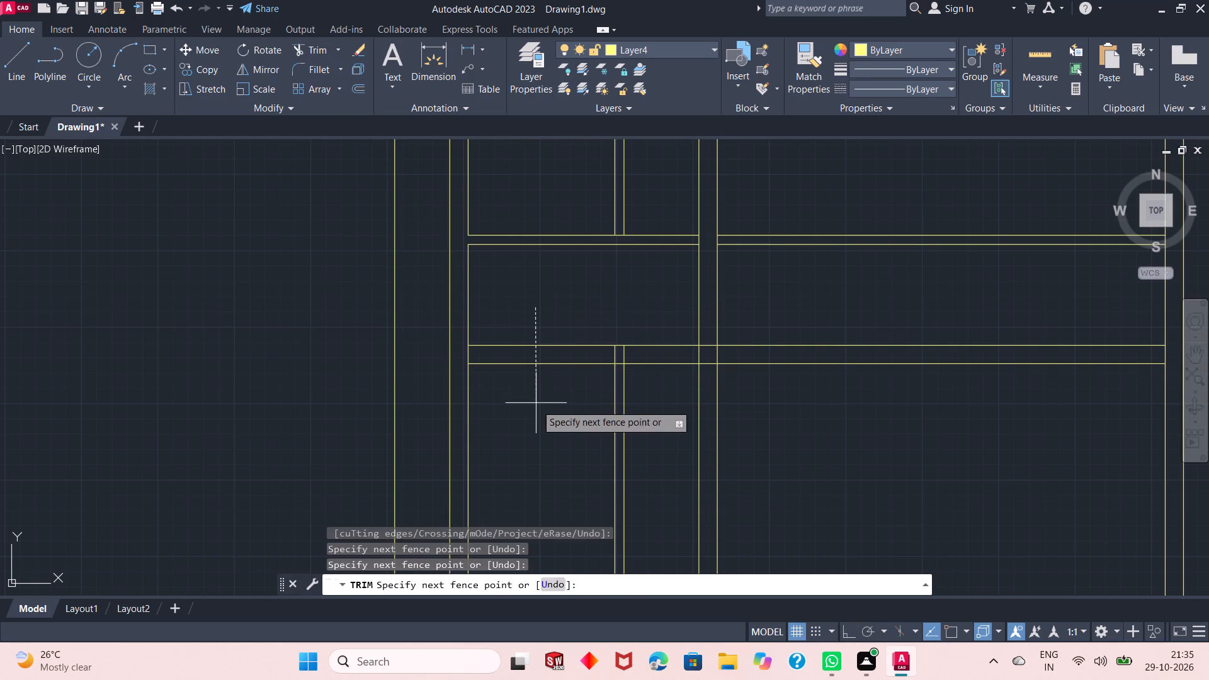
pyautogui.click(536, 404)
pyautogui.click(641, 302)
pyautogui.click(641, 399)
# Trim the 6" vertical partition's lines out of the third-row left room, along with the leftover segments at its former junction.
pyautogui.click(668, 373)
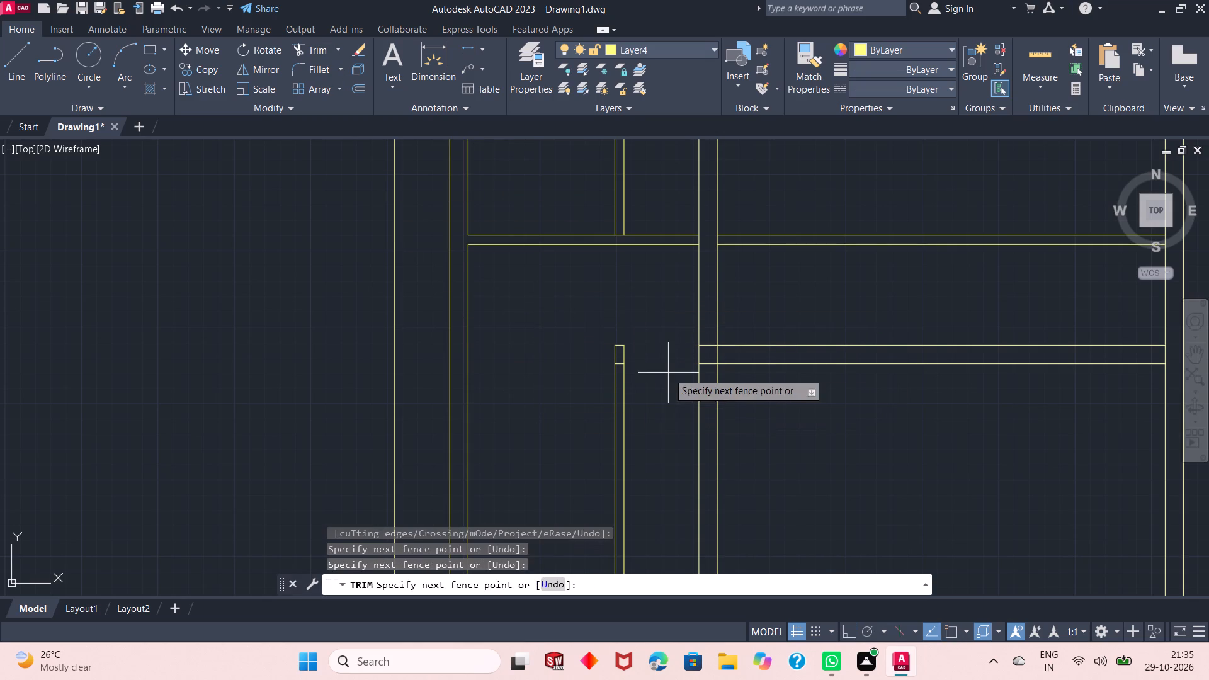
pyautogui.click(565, 436)
pyautogui.click(615, 346)
pyautogui.click(615, 344)
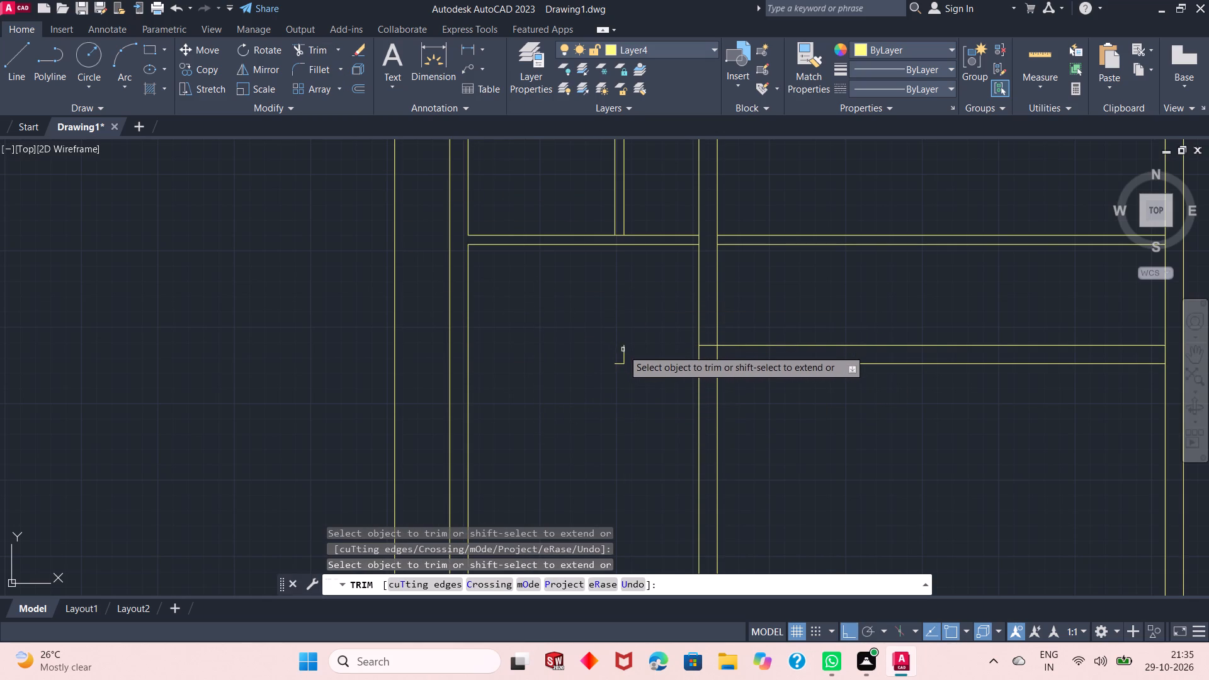
pyautogui.click(625, 351)
pyautogui.click(618, 365)
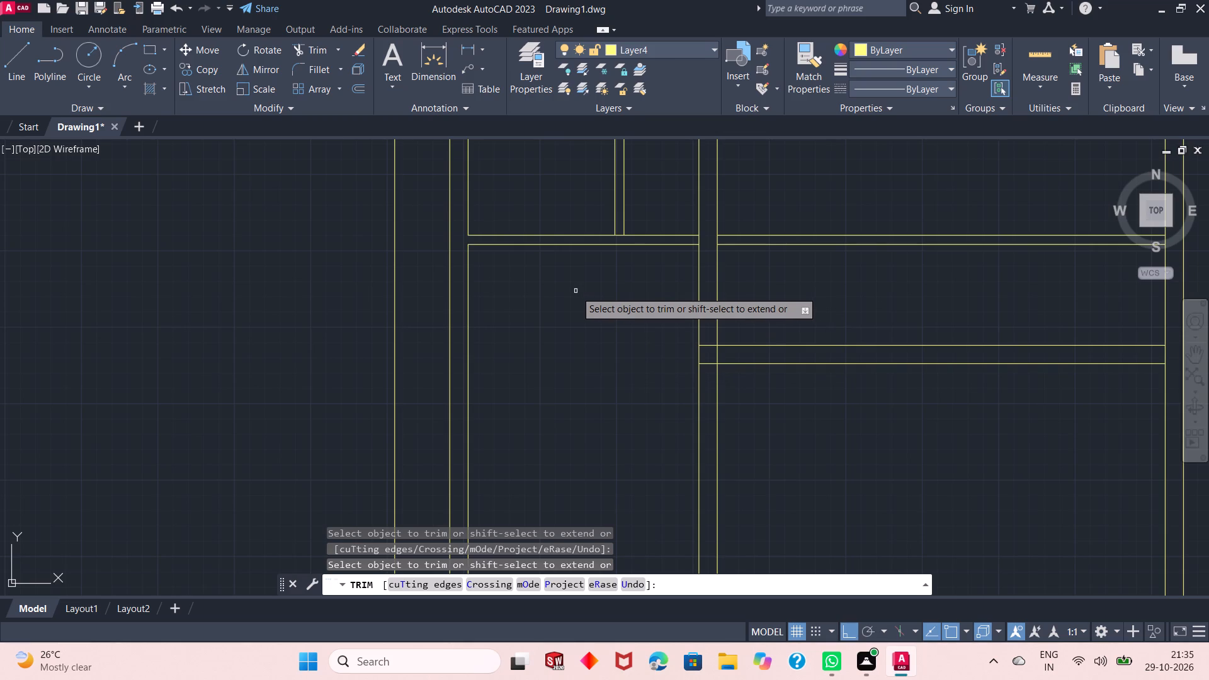
# Trim the upper line of the remaining 1' horizontal partition between the 1' vertical partition's two lines.
pyautogui.scroll(-1, 576, 291)
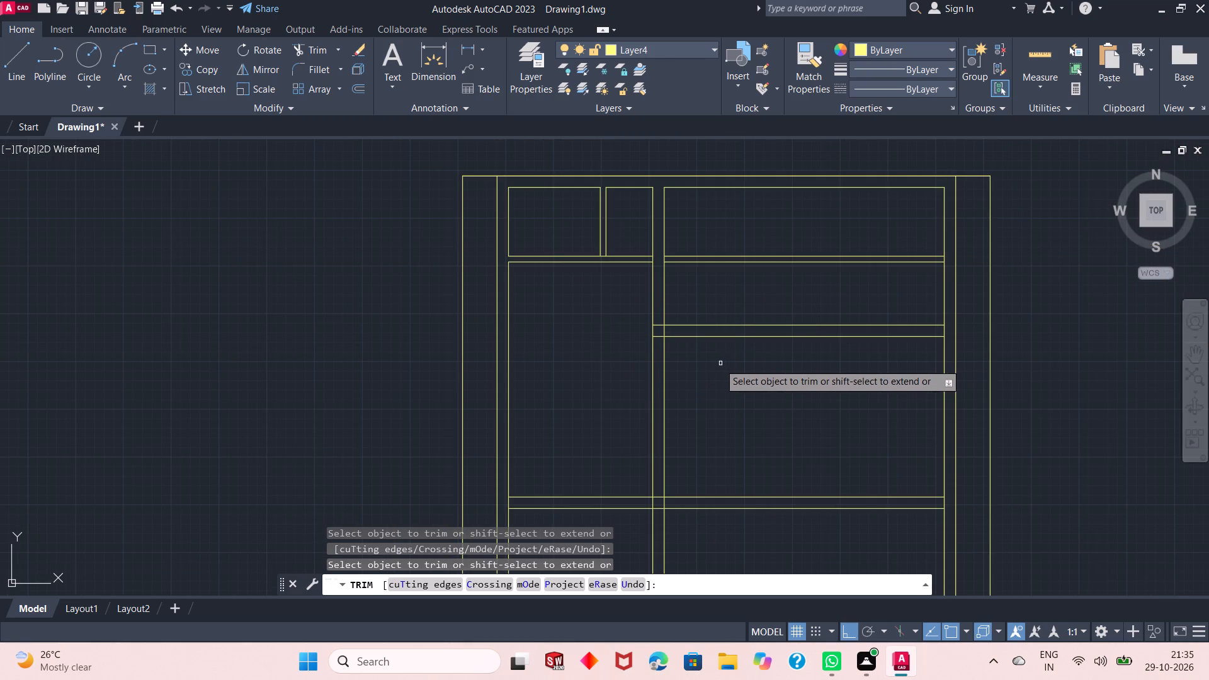
pyautogui.scroll(-1, 579, 394)
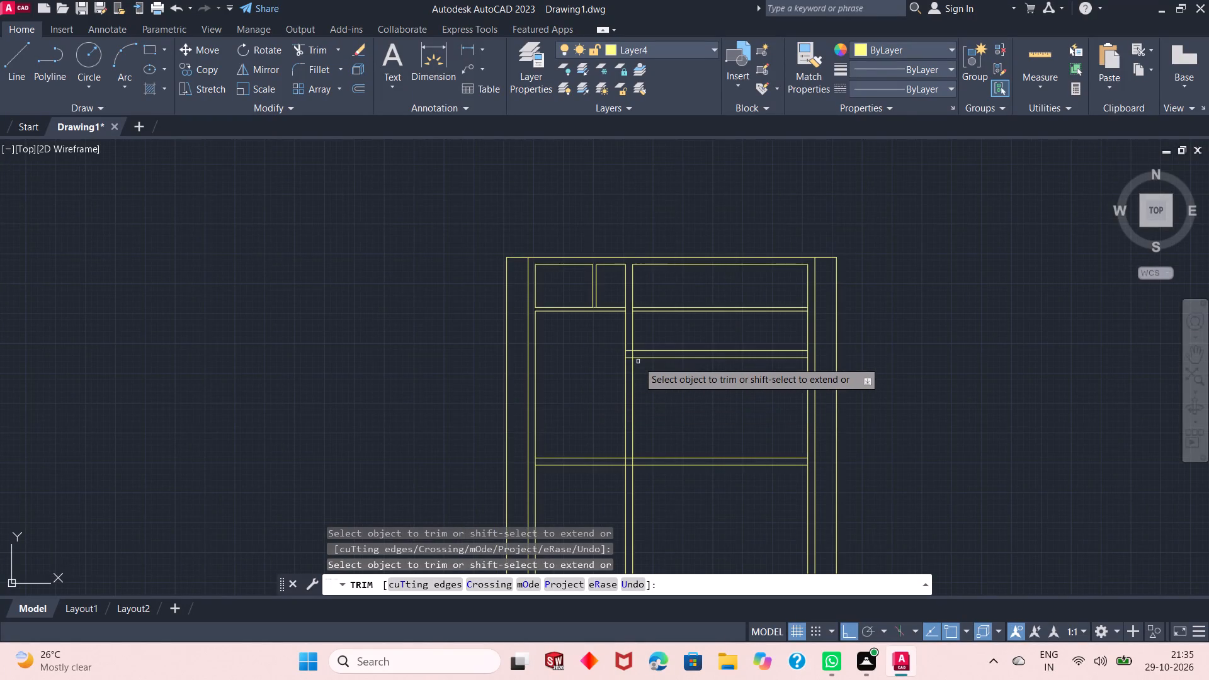
pyautogui.scroll(2, 638, 361)
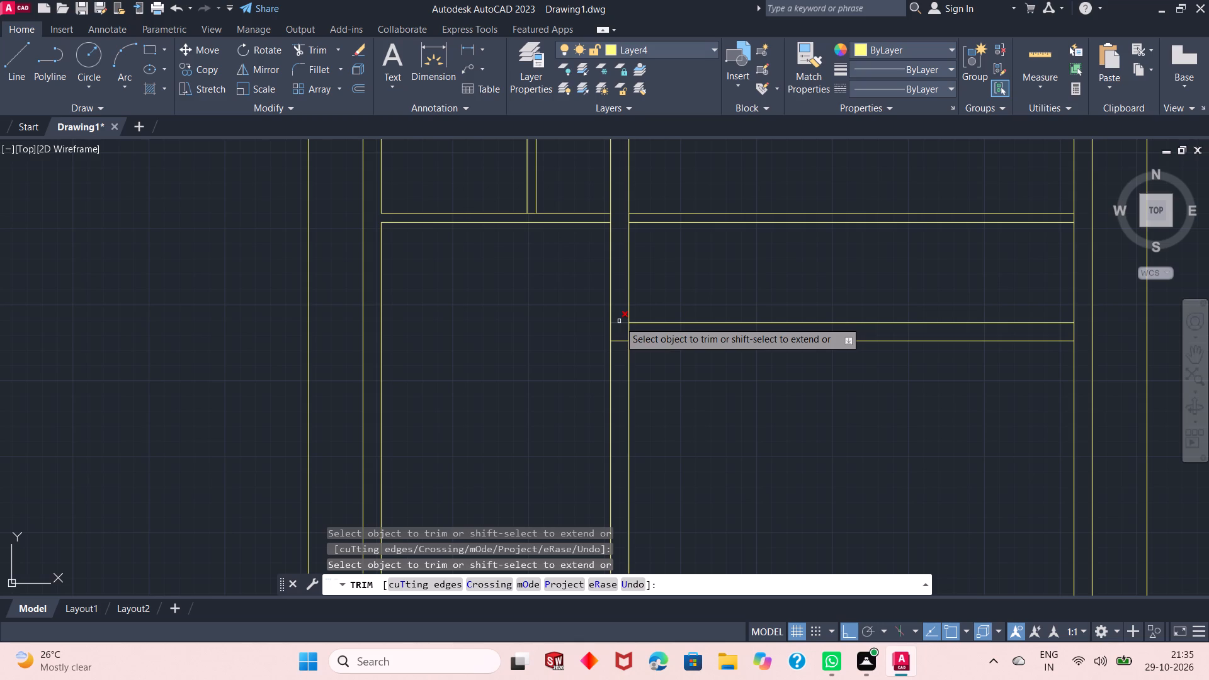
pyautogui.click(619, 321)
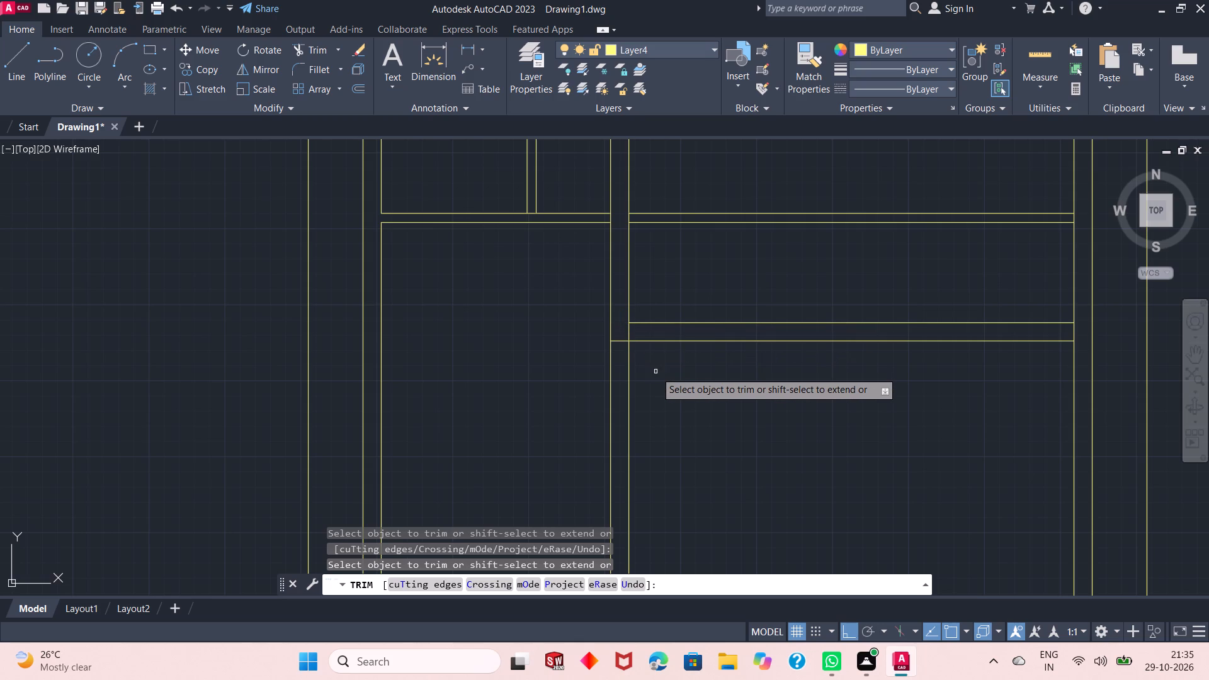
pyautogui.rightClick(657, 373)
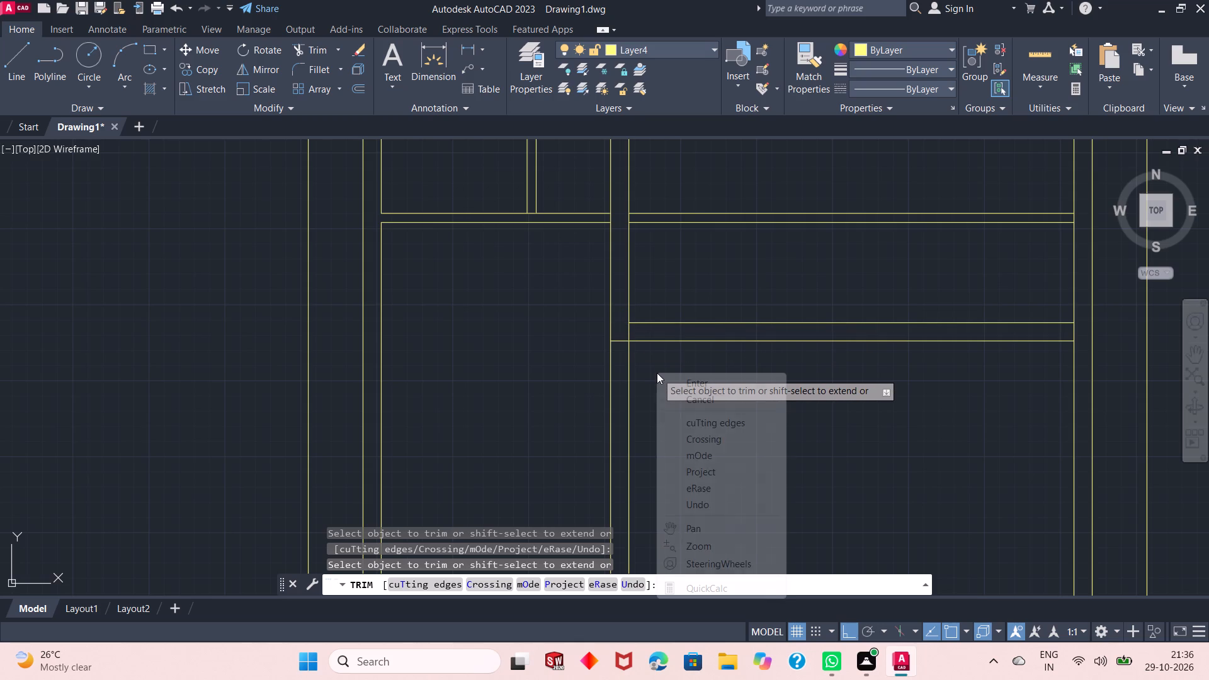
pyautogui.click(674, 379)
# Draw a line 2'6" along the right-hand 1' horizontal partition's upper face from the vertical partition, continuing 1' down to its lower face.
pyautogui.scroll(-1, 674, 380)
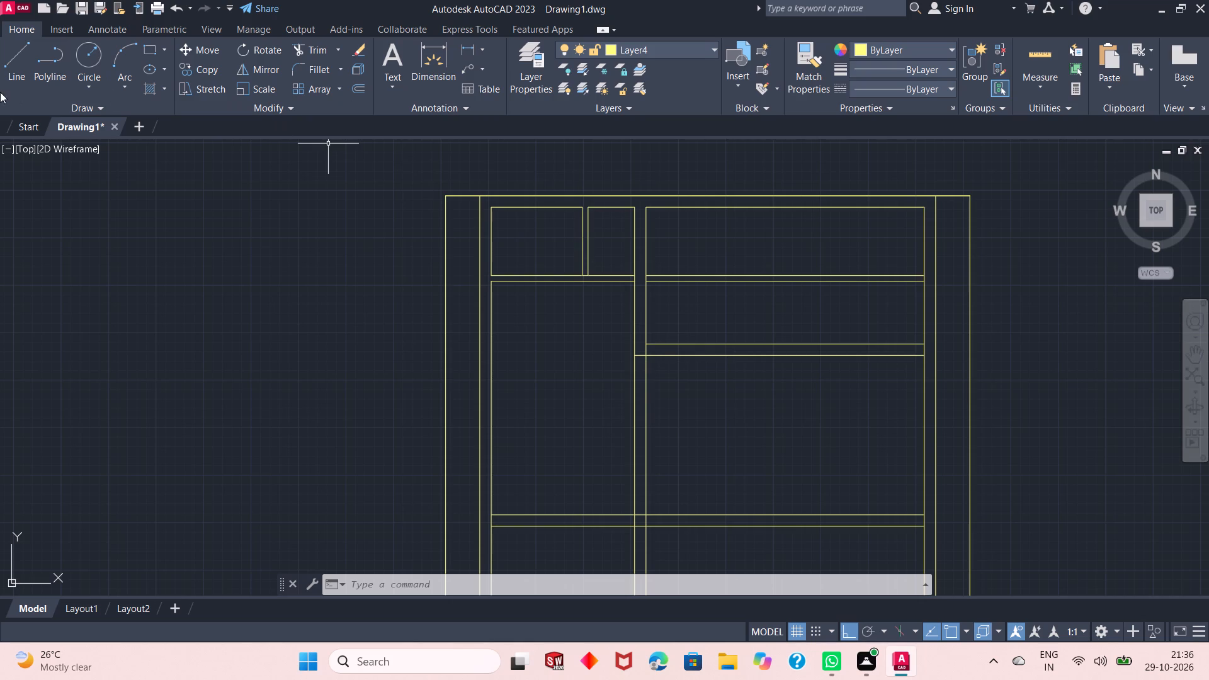
pyautogui.click(13, 65)
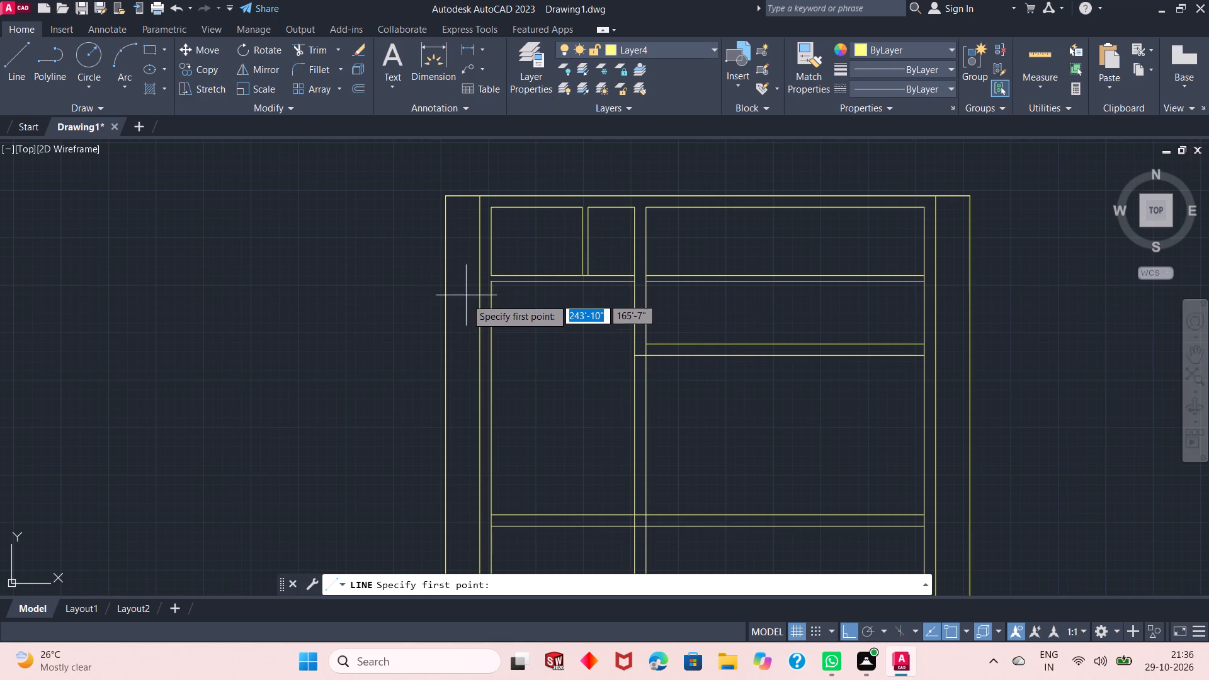
pyautogui.scroll(1, 677, 344)
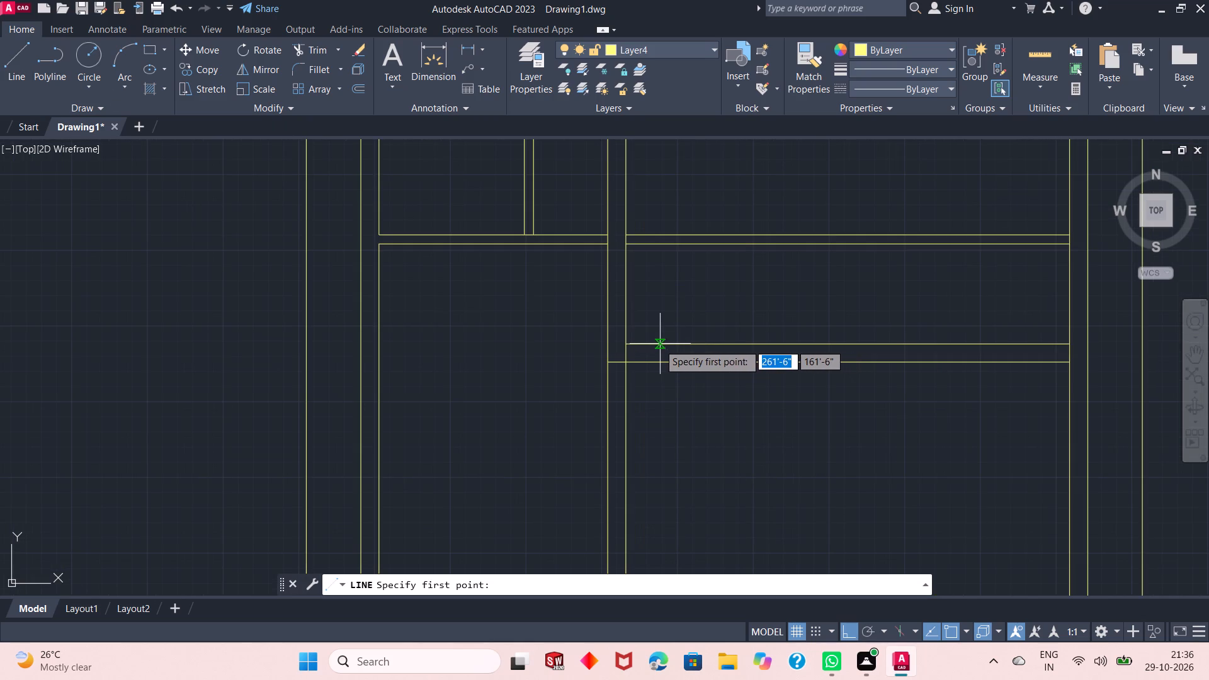
pyautogui.click(623, 346)
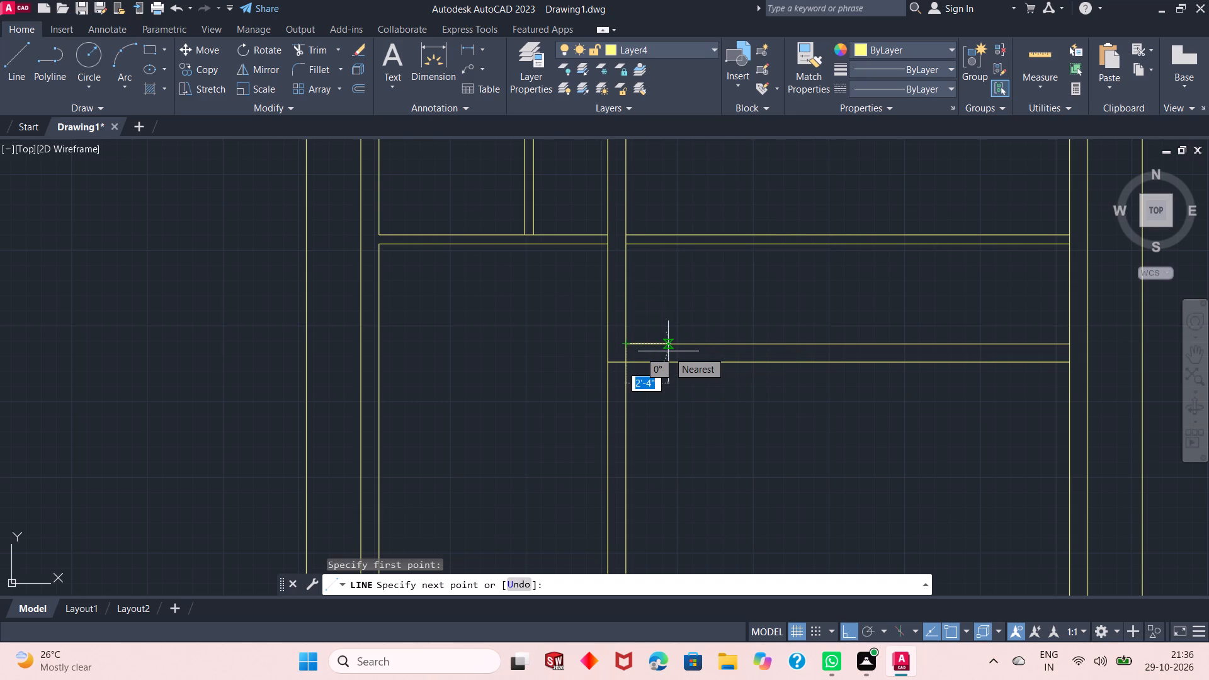
pyautogui.write("2'")
pyautogui.press('Return')
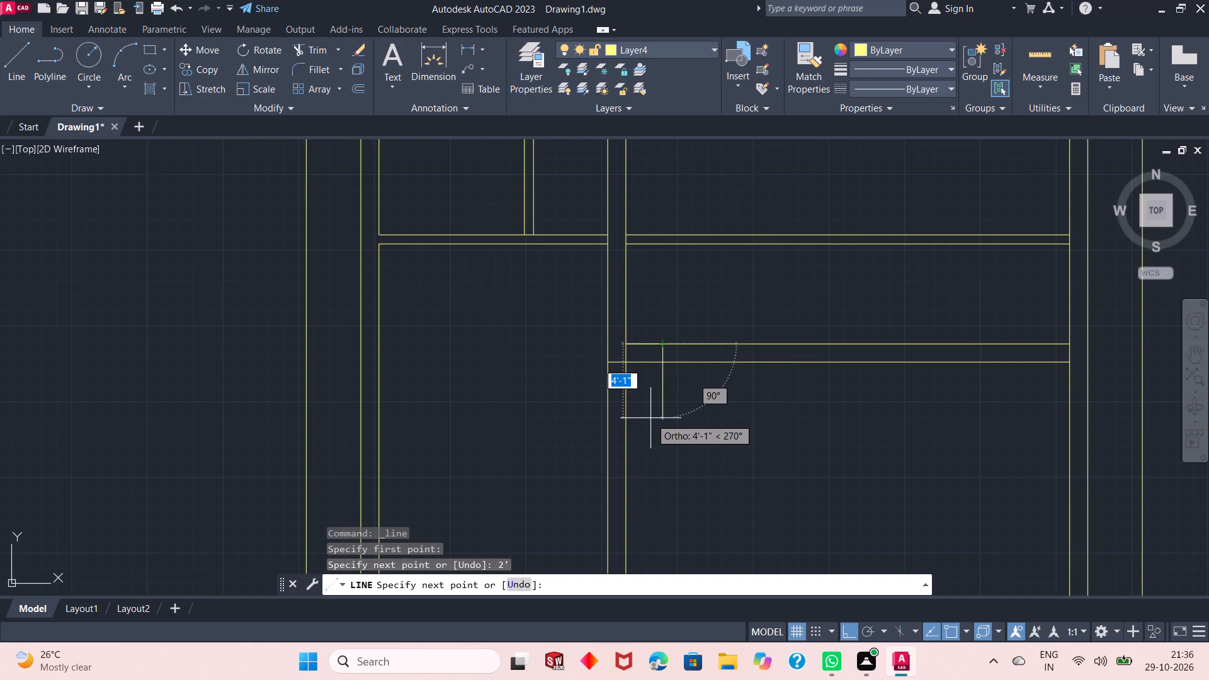
pyautogui.hotkey('ctrl', 'z')
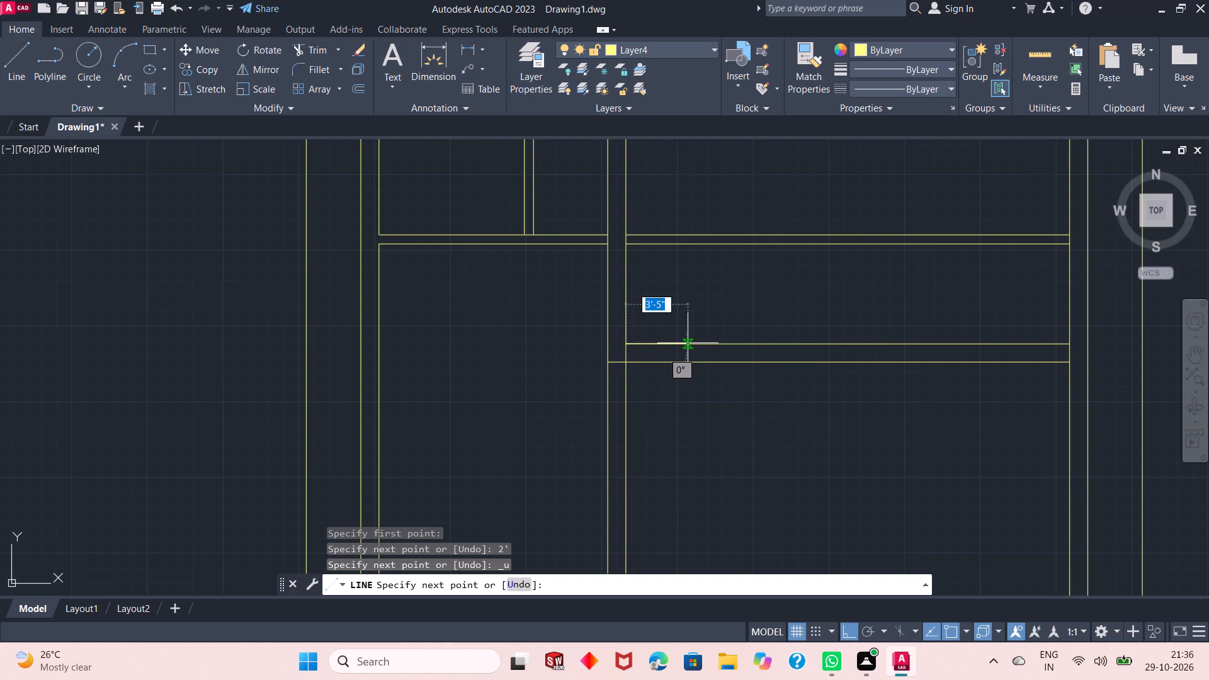
pyautogui.write("2'6")
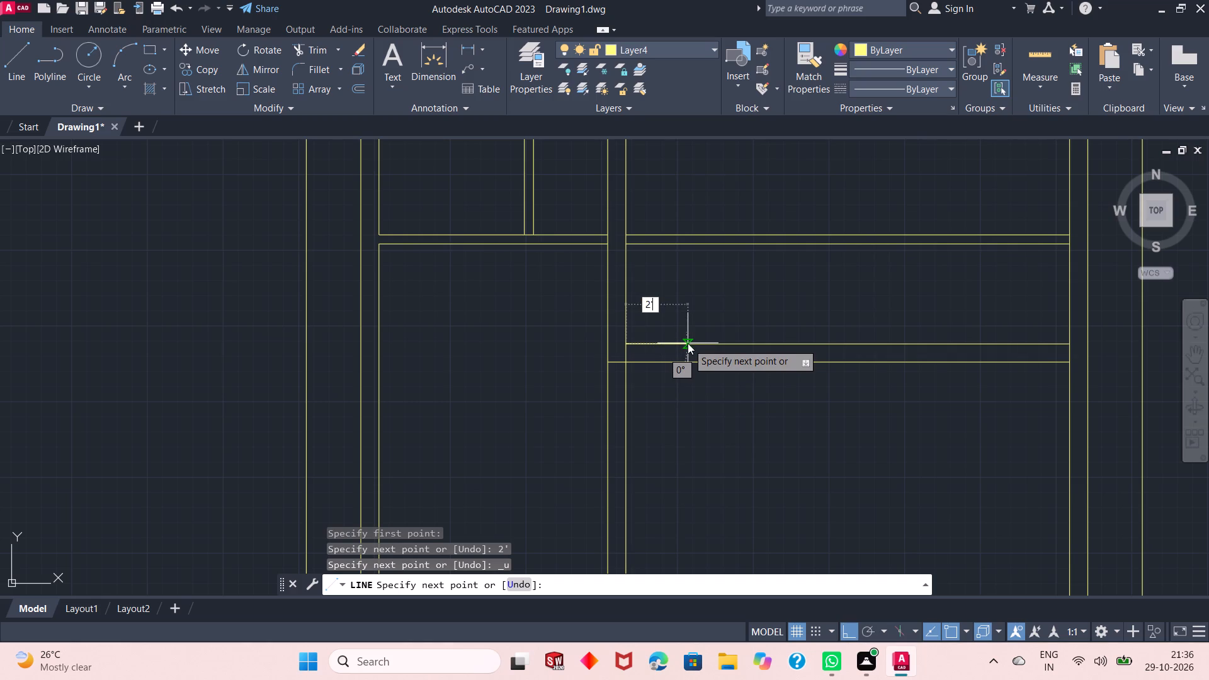
pyautogui.hotkey('shift', '"')
pyautogui.press('Return')
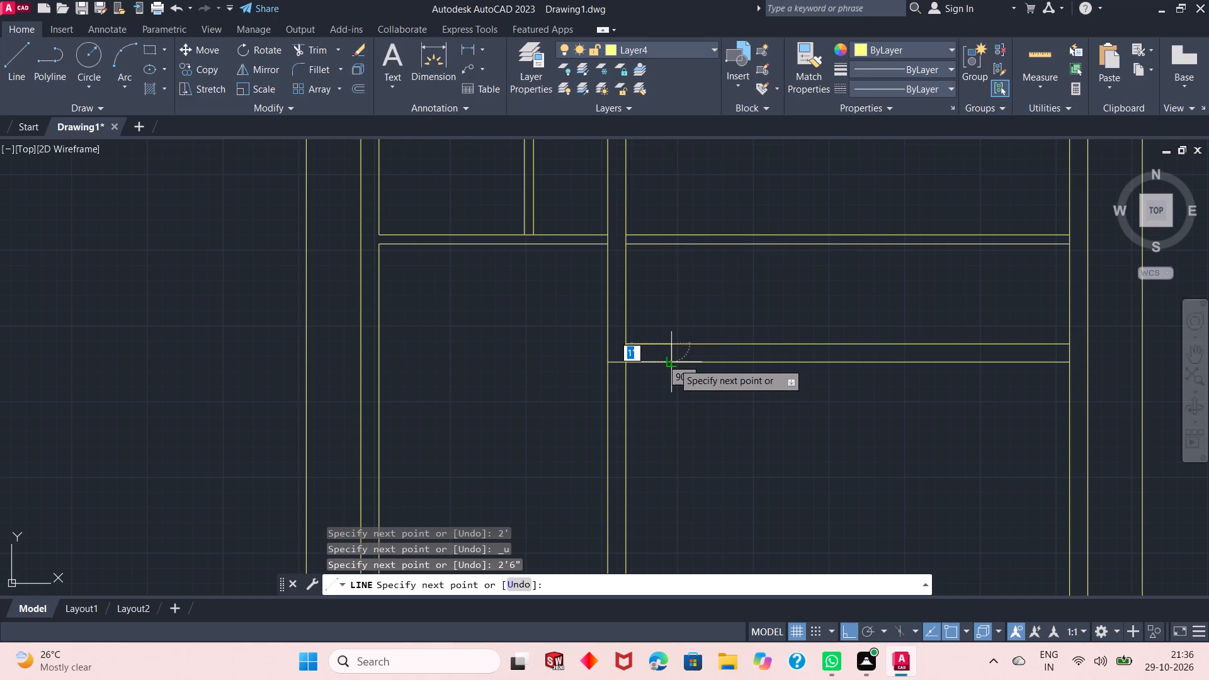
pyautogui.click(673, 363)
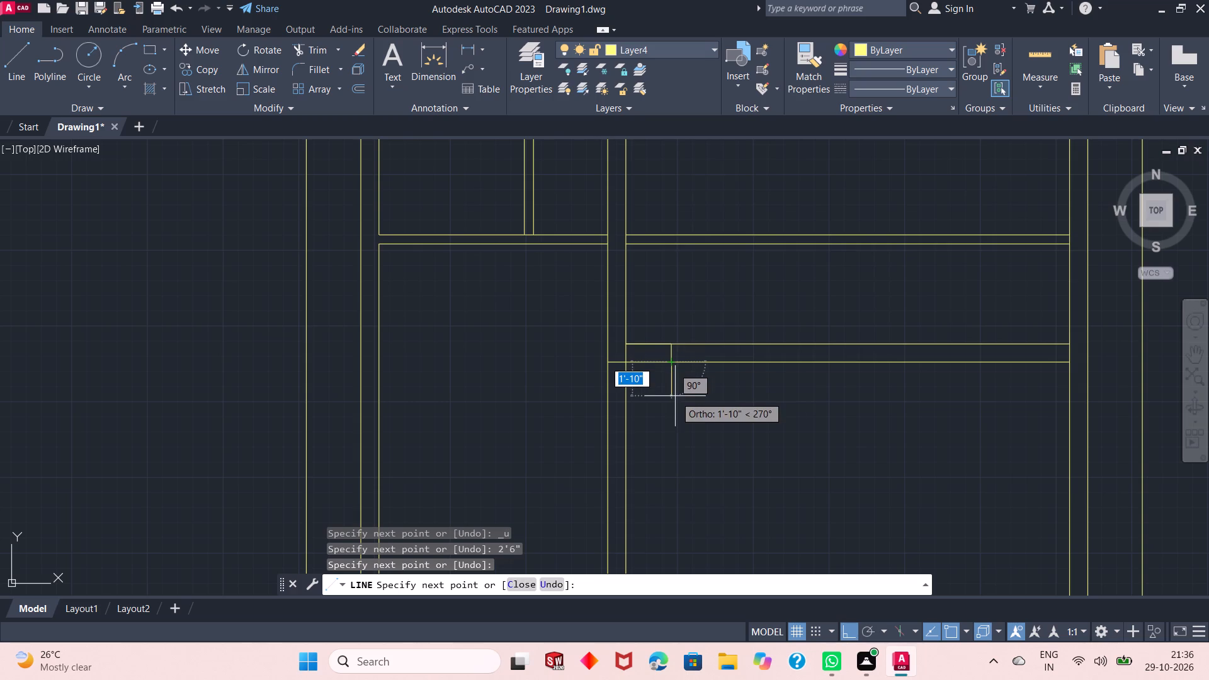
pyautogui.rightClick(675, 397)
pyautogui.click(701, 402)
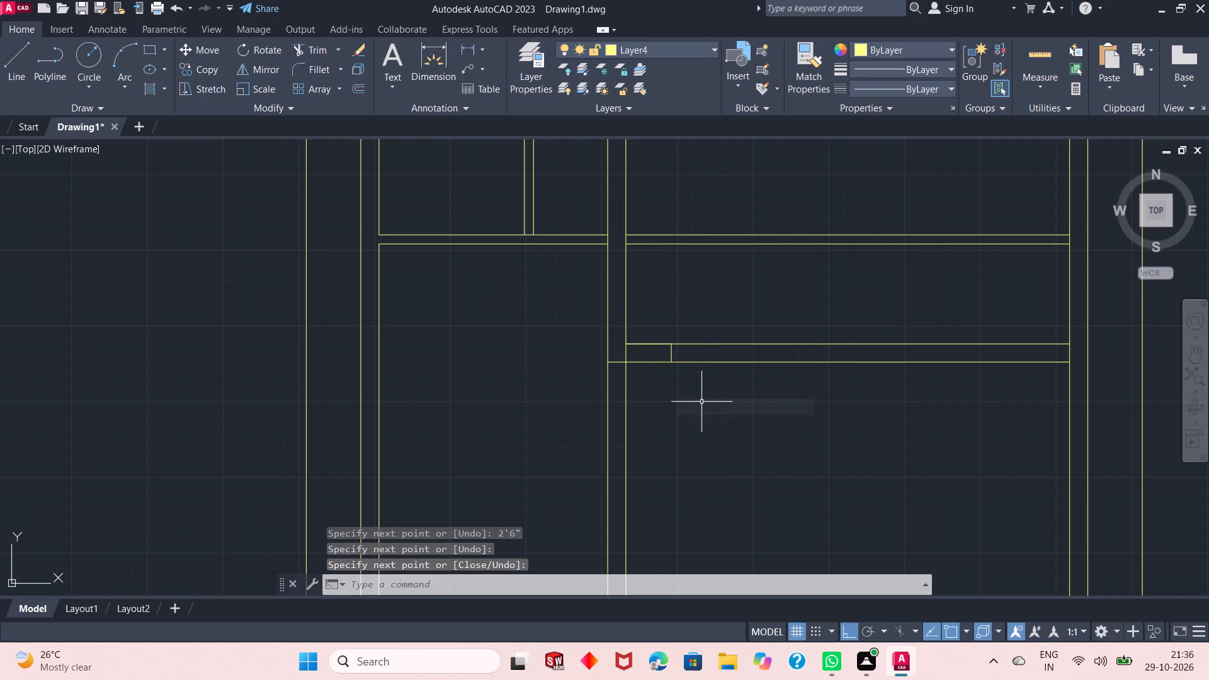
# Draw a line from the short cross line's lower end, 5" left along the partition face and about 11'9" down into the room.
pyautogui.click(18, 62)
pyautogui.click(674, 361)
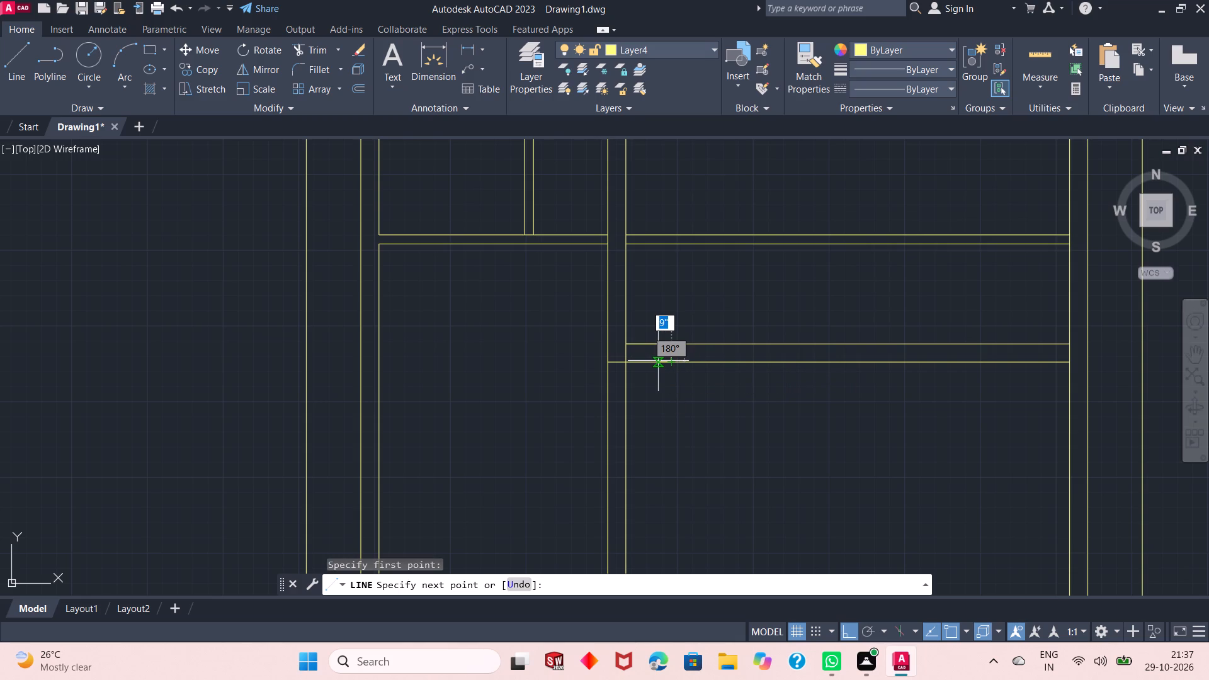
pyautogui.press('5')
pyautogui.hotkey('shift', '"')
pyautogui.press('Return')
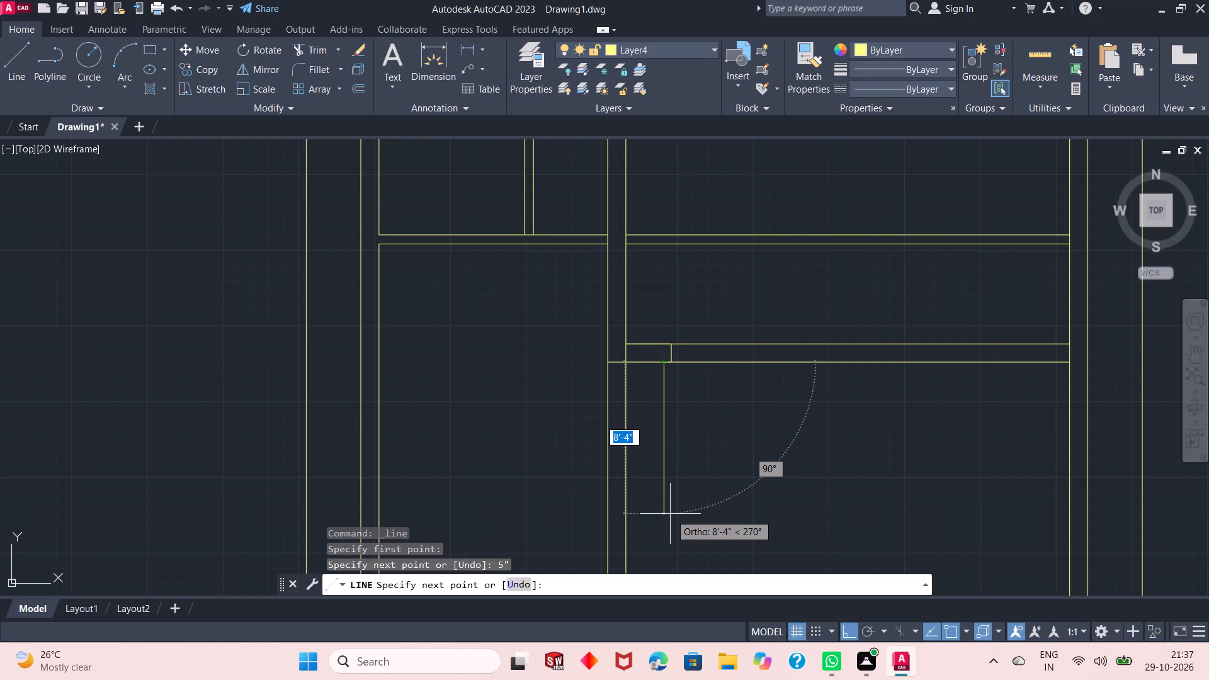
pyautogui.scroll(-1, 656, 404)
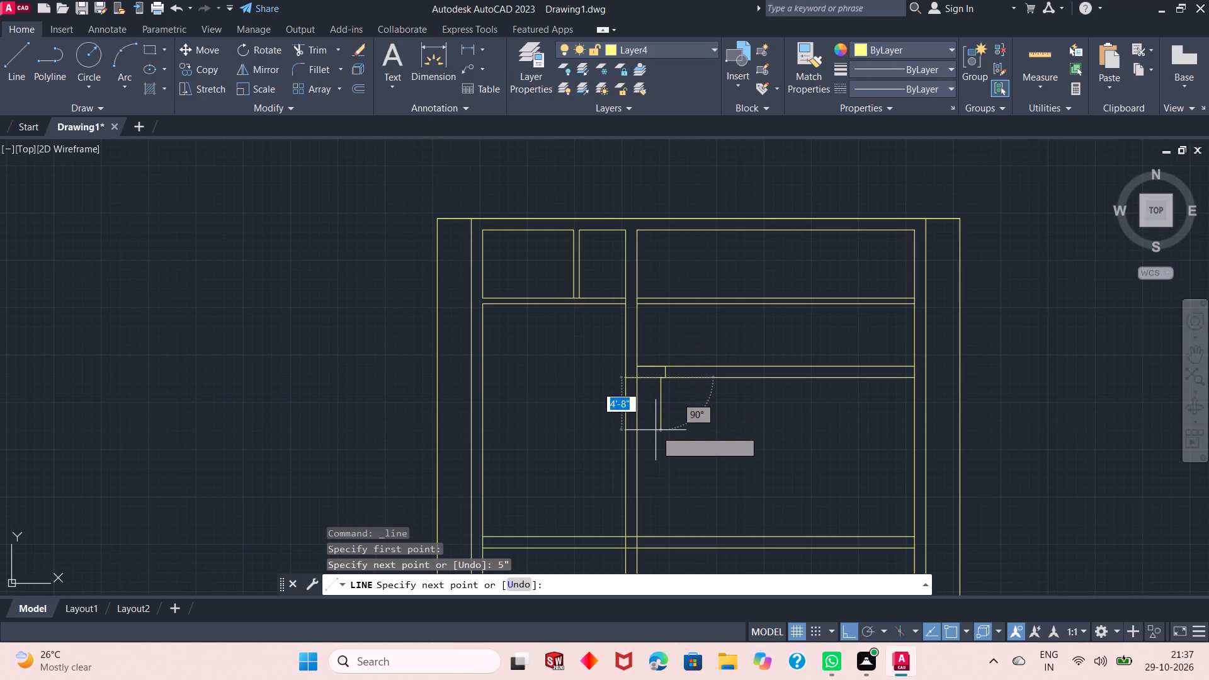
pyautogui.click(662, 510)
pyautogui.rightClick(713, 478)
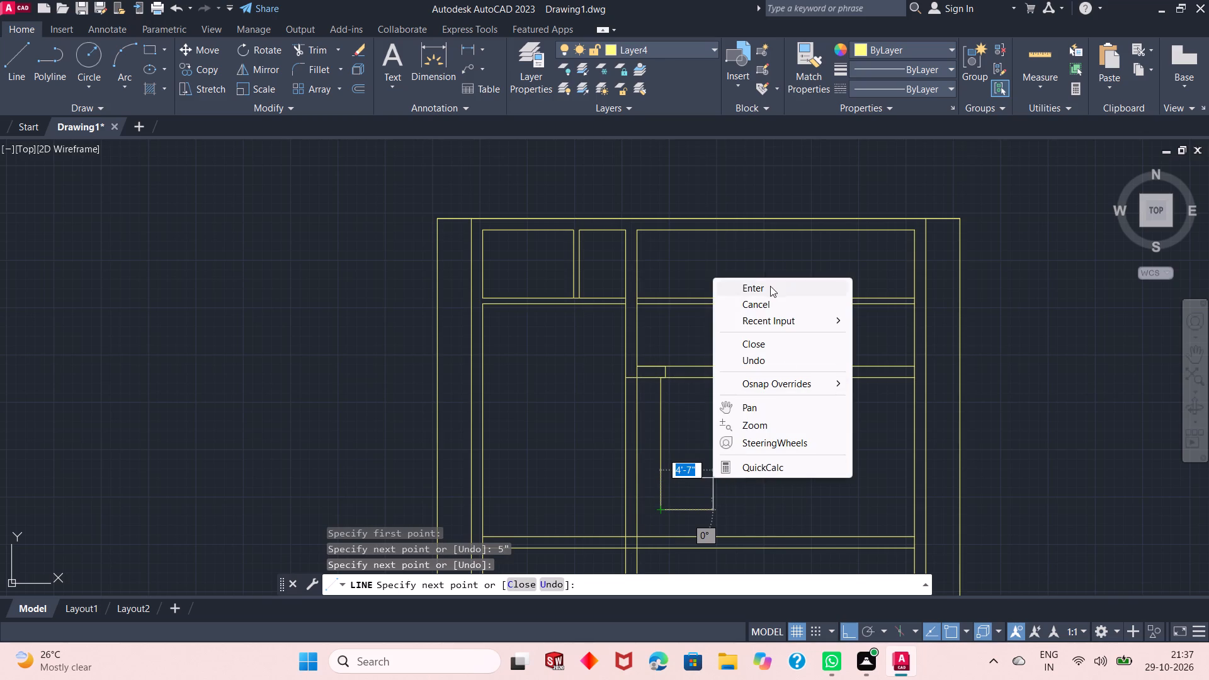
pyautogui.click(770, 286)
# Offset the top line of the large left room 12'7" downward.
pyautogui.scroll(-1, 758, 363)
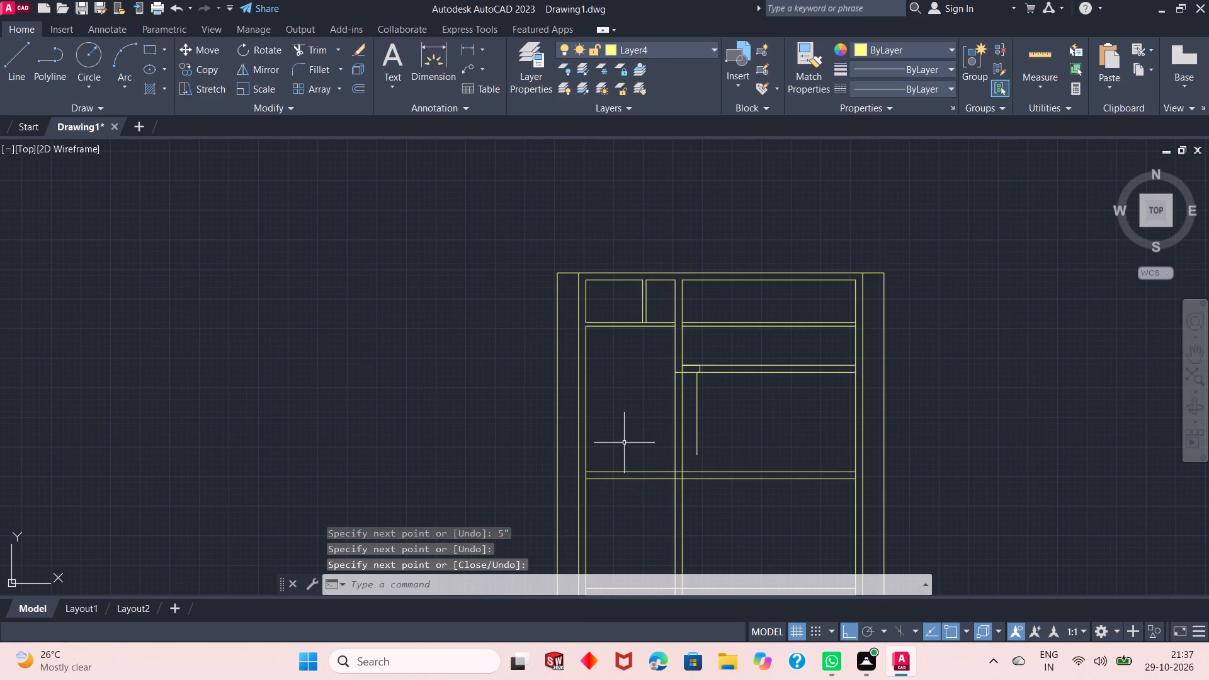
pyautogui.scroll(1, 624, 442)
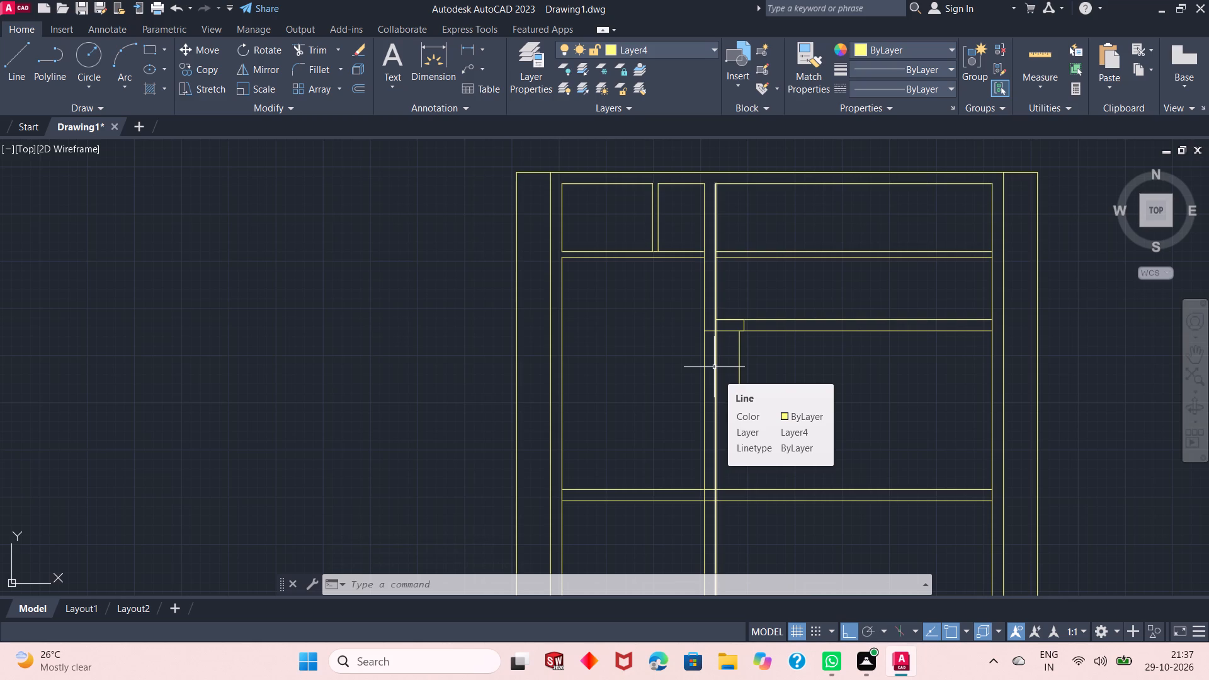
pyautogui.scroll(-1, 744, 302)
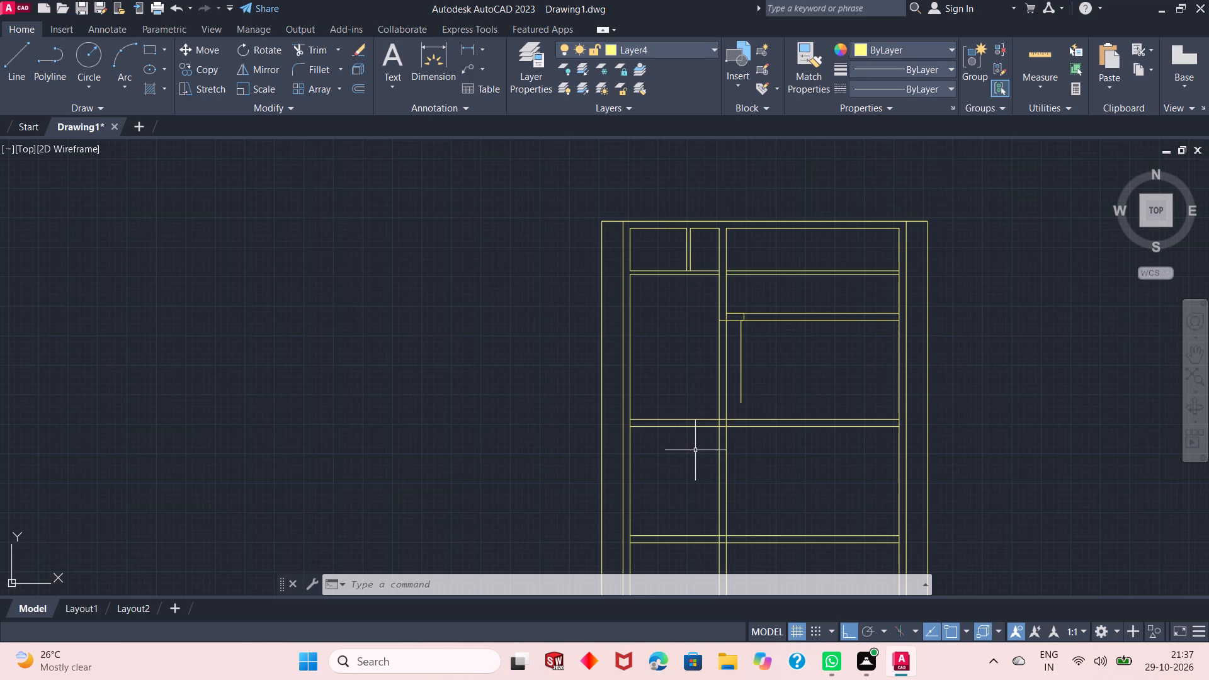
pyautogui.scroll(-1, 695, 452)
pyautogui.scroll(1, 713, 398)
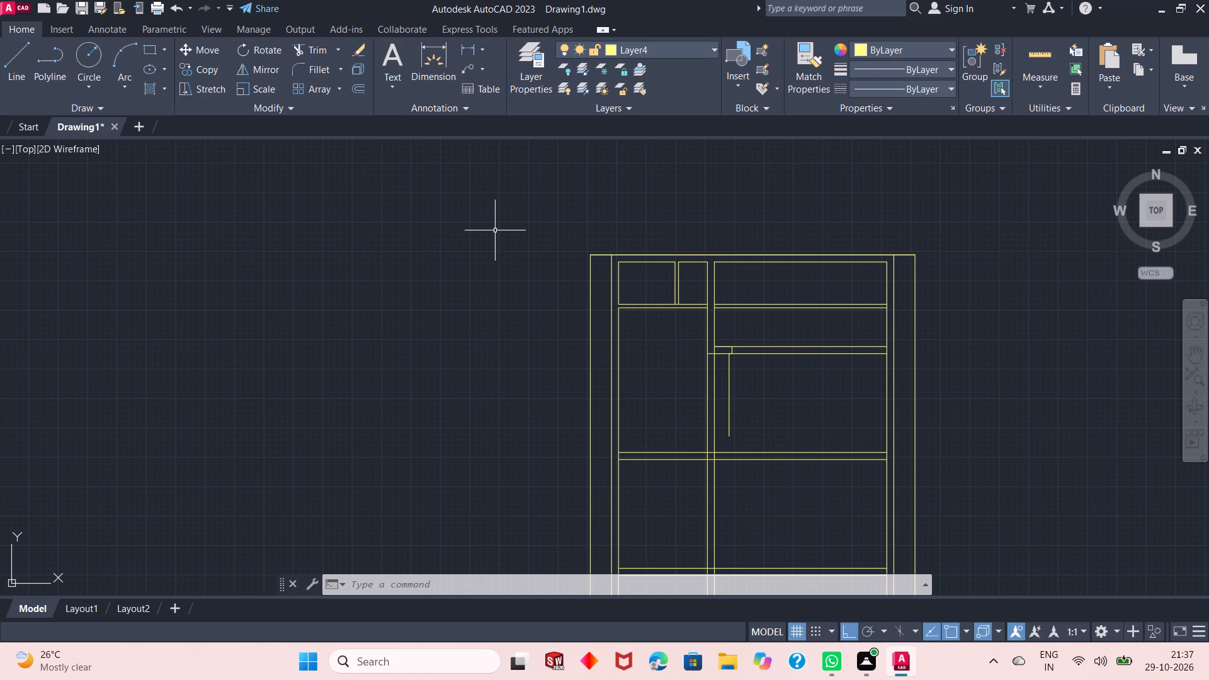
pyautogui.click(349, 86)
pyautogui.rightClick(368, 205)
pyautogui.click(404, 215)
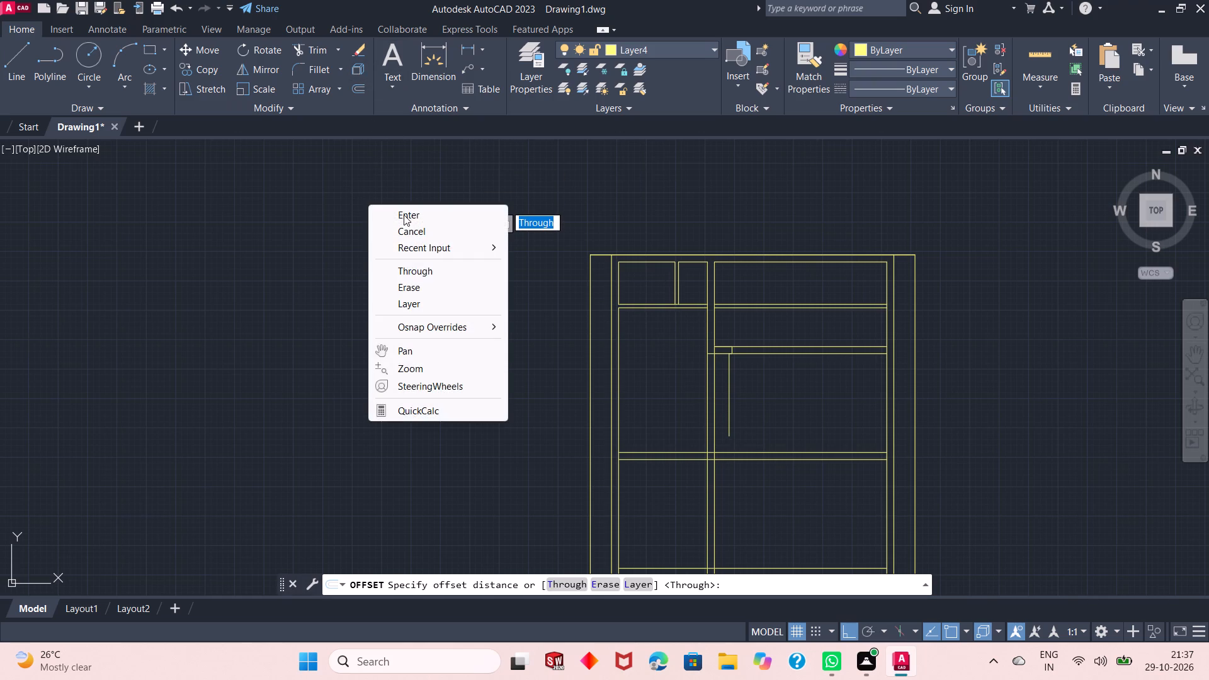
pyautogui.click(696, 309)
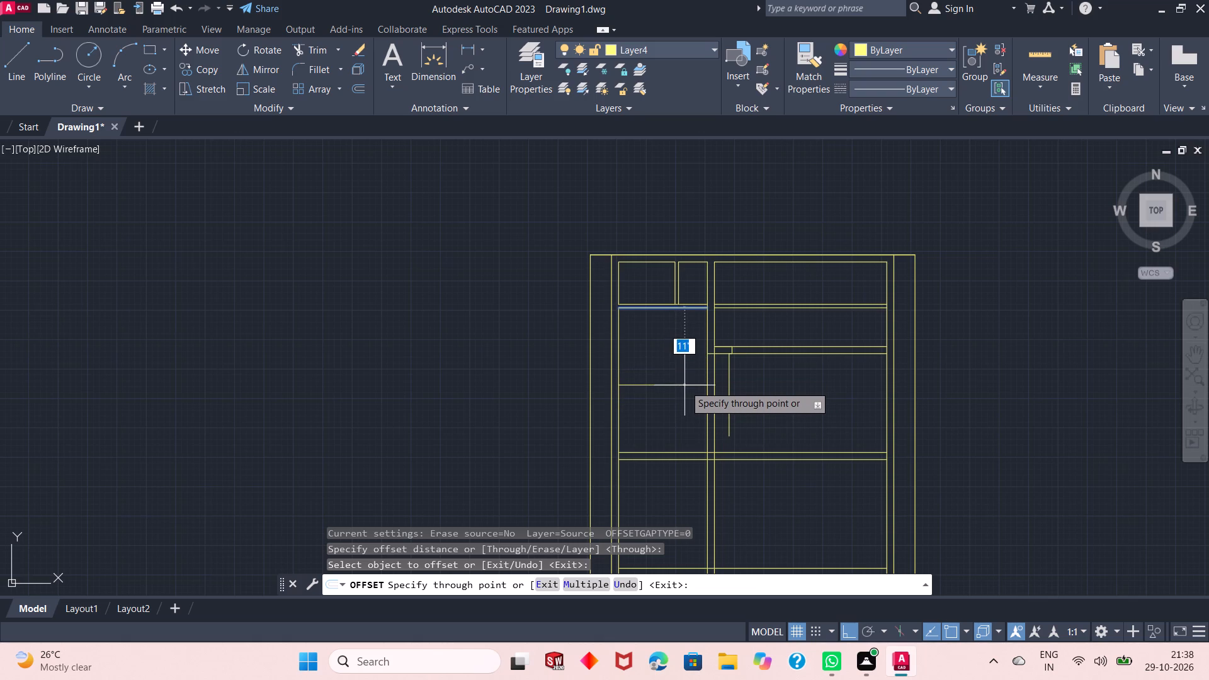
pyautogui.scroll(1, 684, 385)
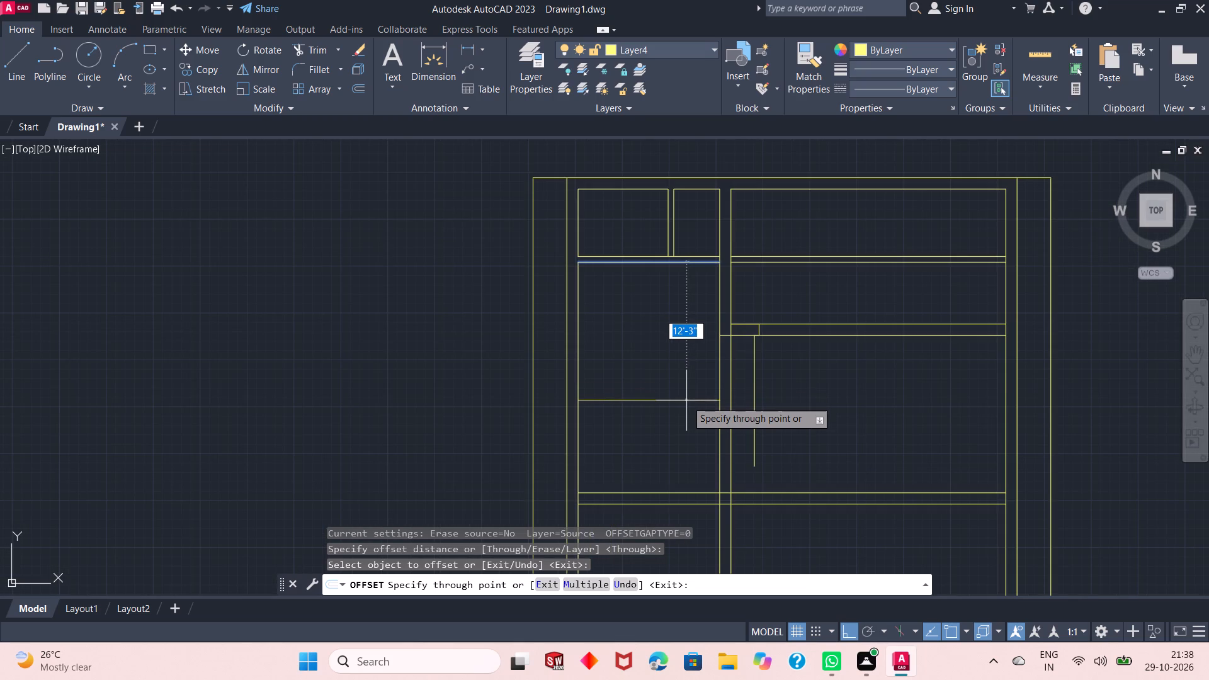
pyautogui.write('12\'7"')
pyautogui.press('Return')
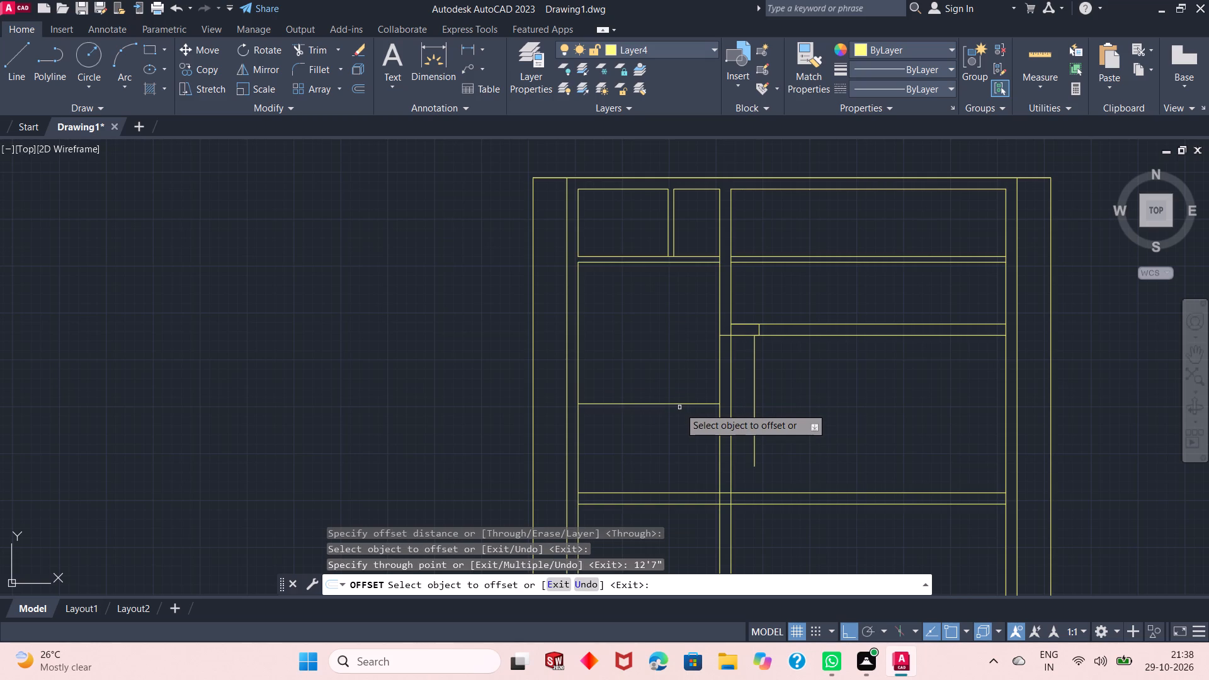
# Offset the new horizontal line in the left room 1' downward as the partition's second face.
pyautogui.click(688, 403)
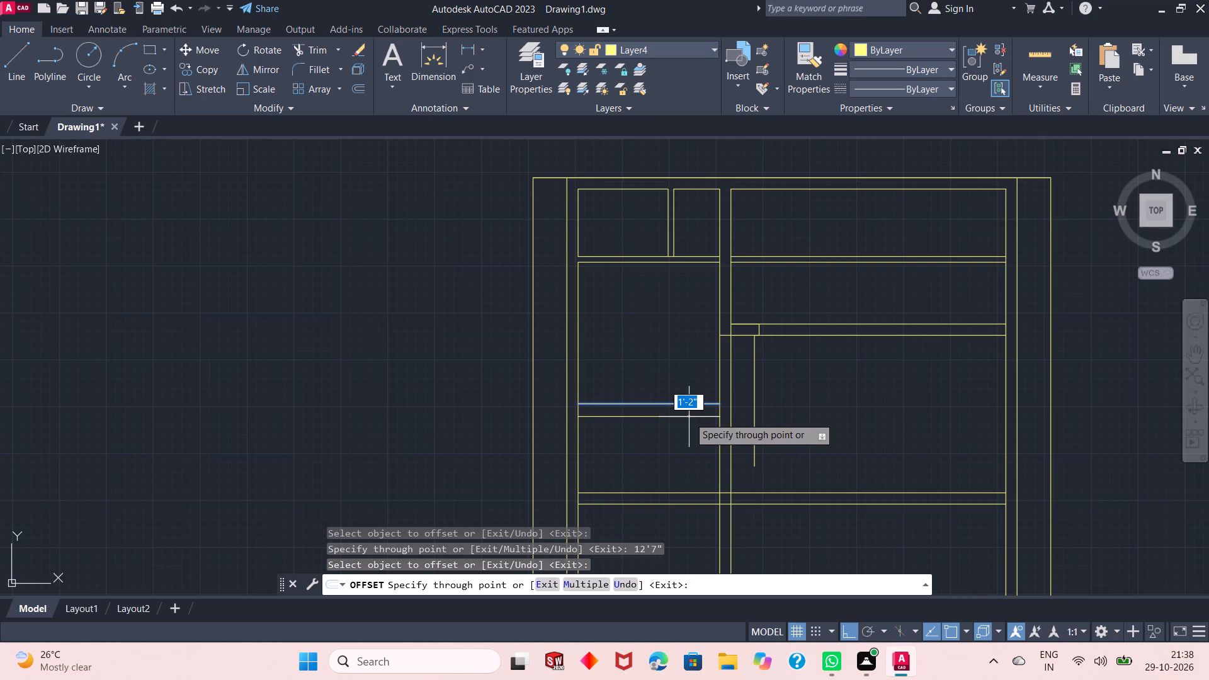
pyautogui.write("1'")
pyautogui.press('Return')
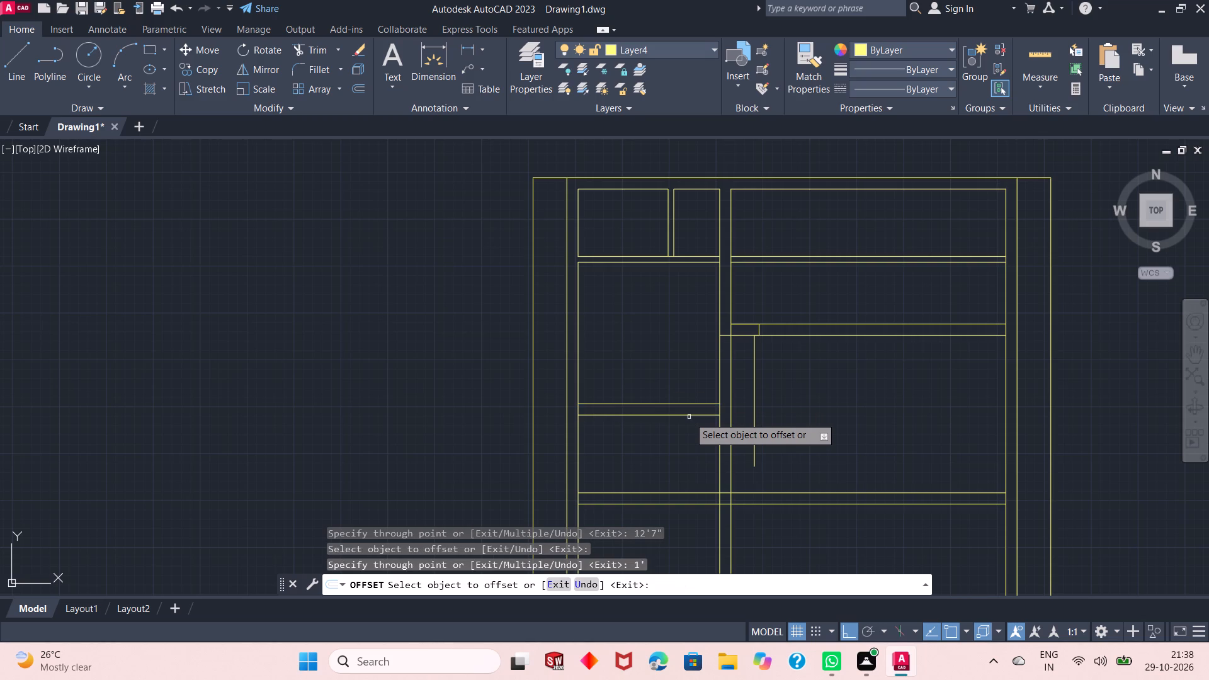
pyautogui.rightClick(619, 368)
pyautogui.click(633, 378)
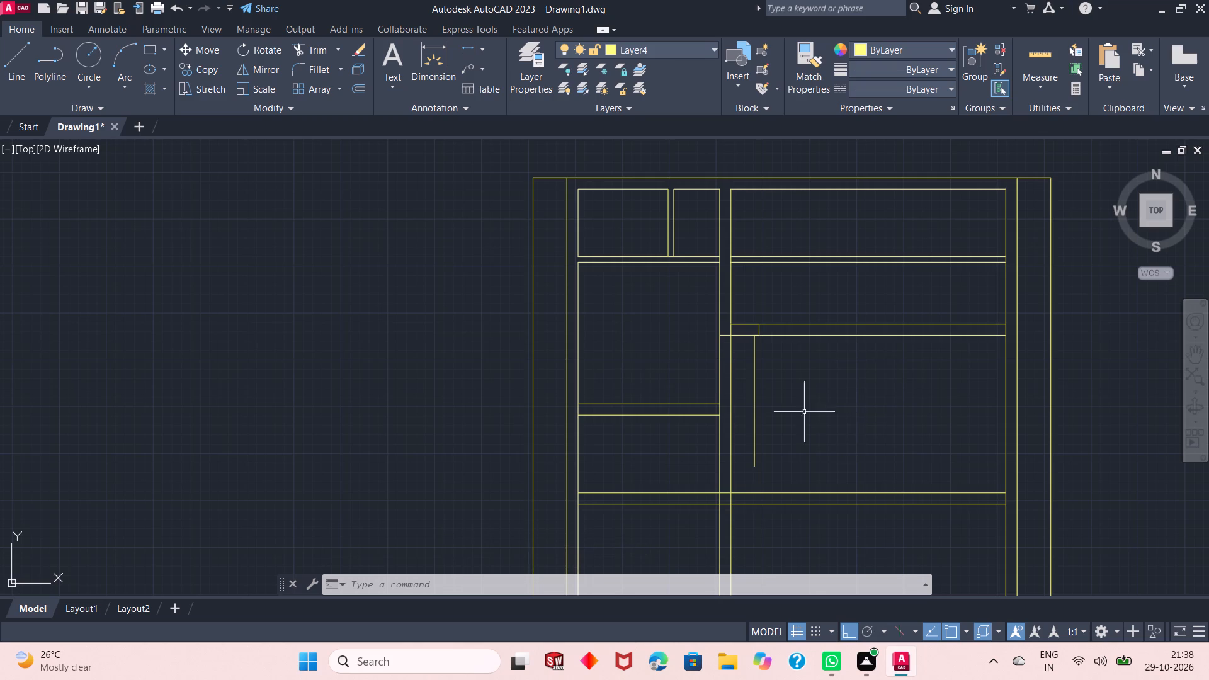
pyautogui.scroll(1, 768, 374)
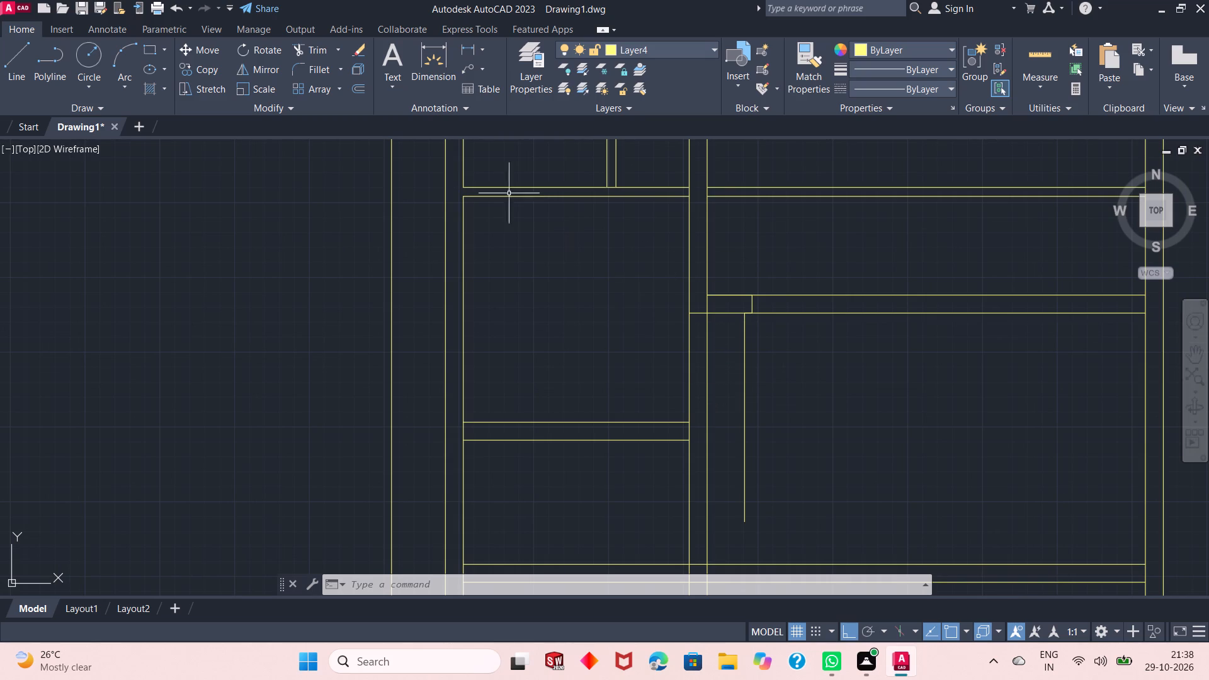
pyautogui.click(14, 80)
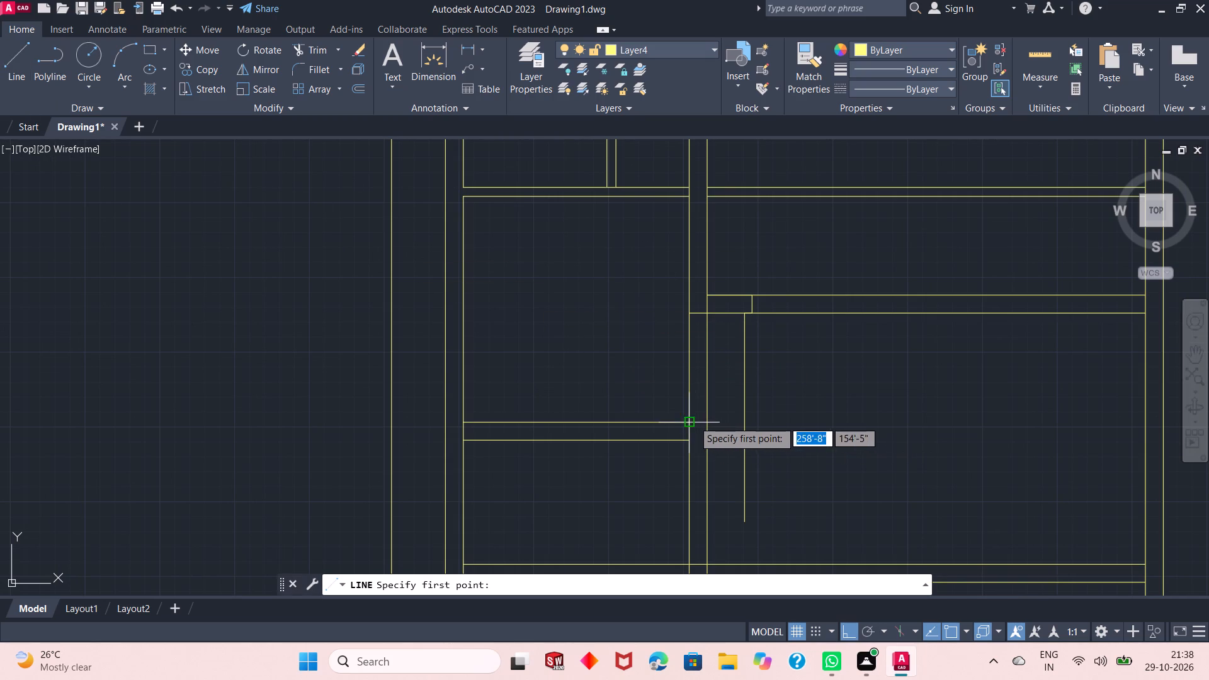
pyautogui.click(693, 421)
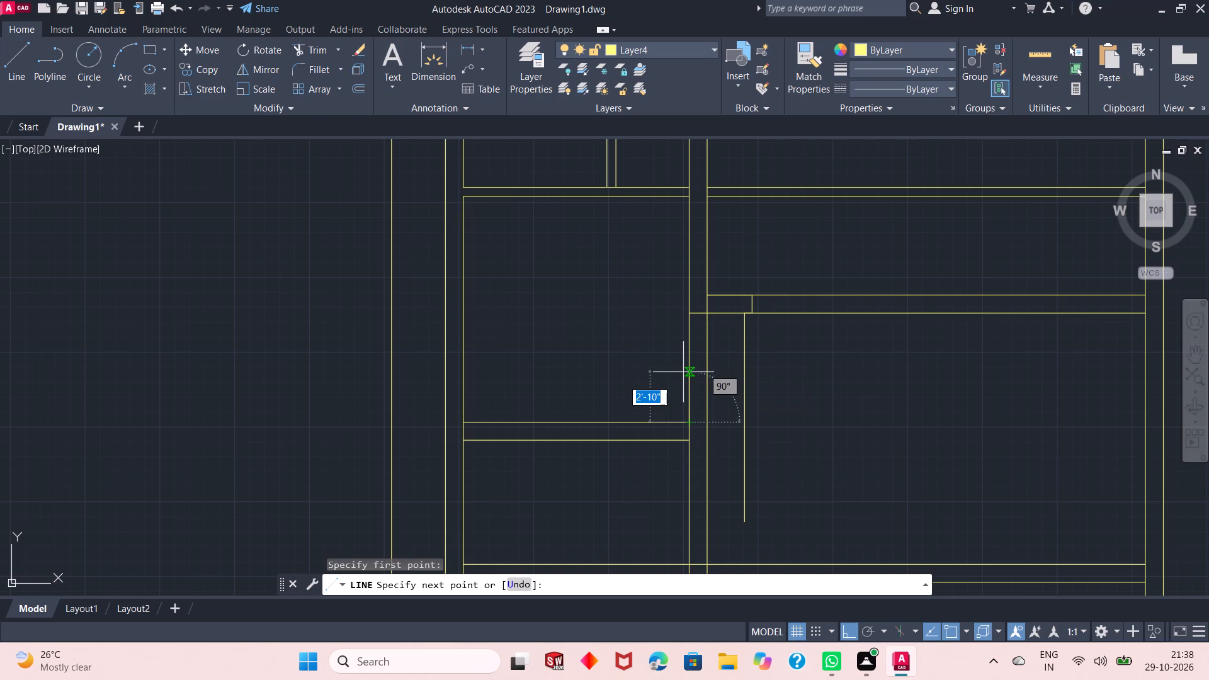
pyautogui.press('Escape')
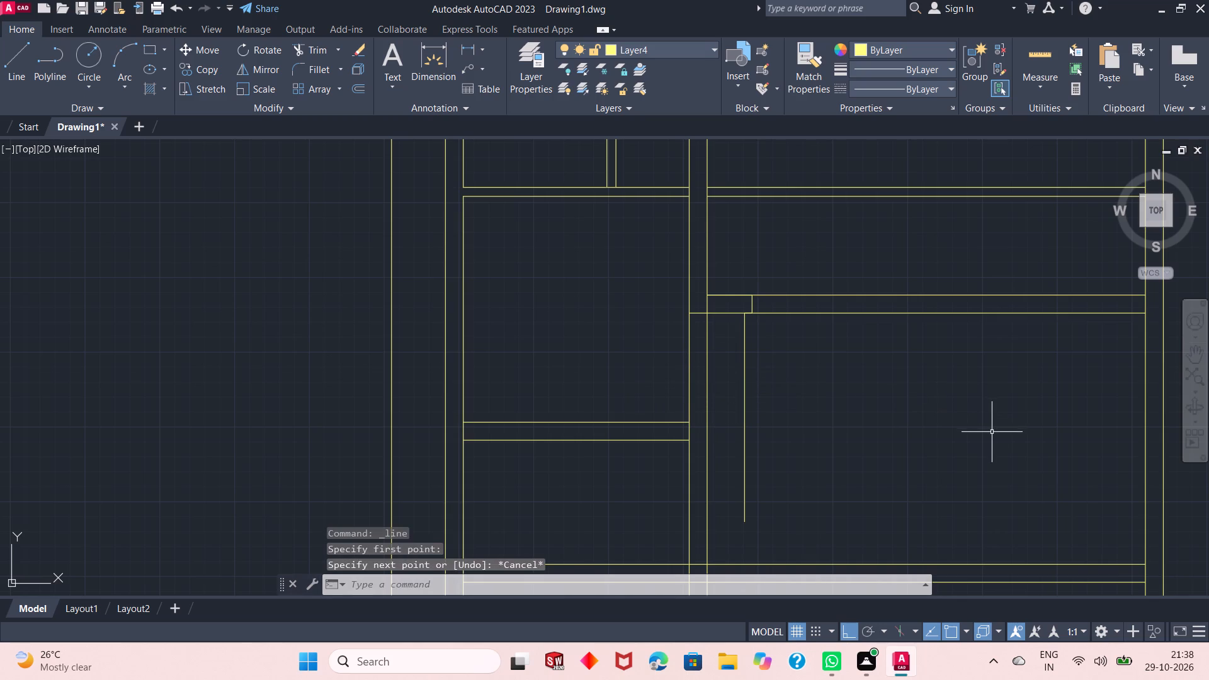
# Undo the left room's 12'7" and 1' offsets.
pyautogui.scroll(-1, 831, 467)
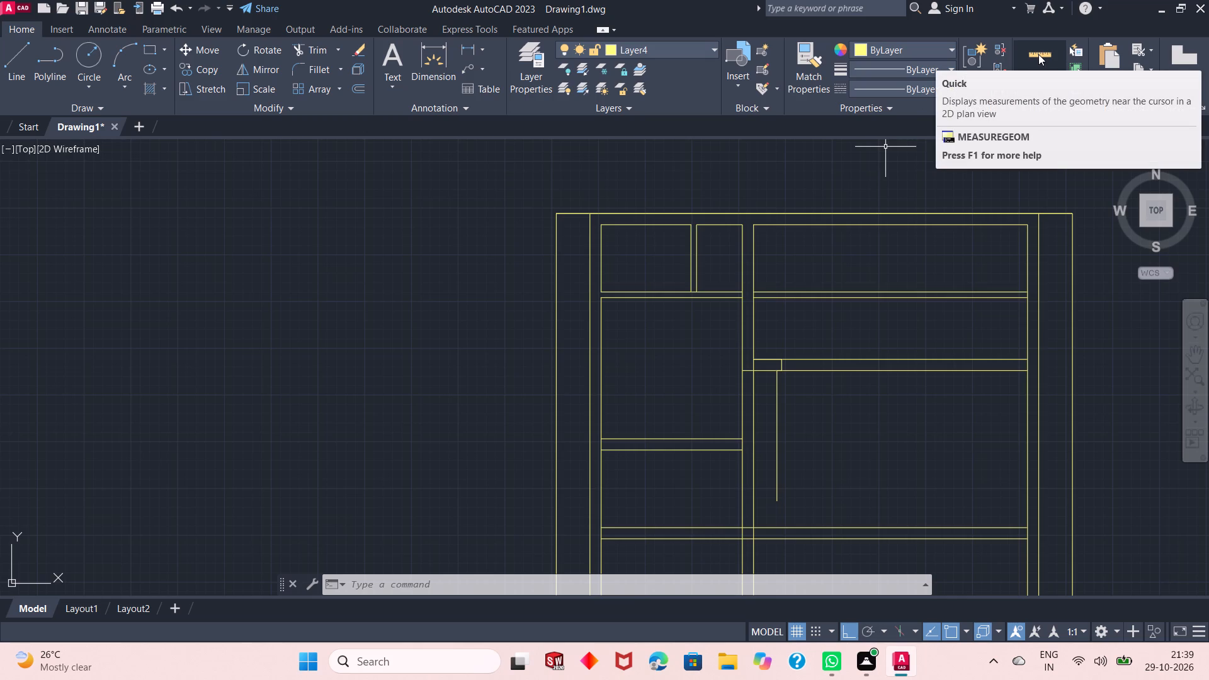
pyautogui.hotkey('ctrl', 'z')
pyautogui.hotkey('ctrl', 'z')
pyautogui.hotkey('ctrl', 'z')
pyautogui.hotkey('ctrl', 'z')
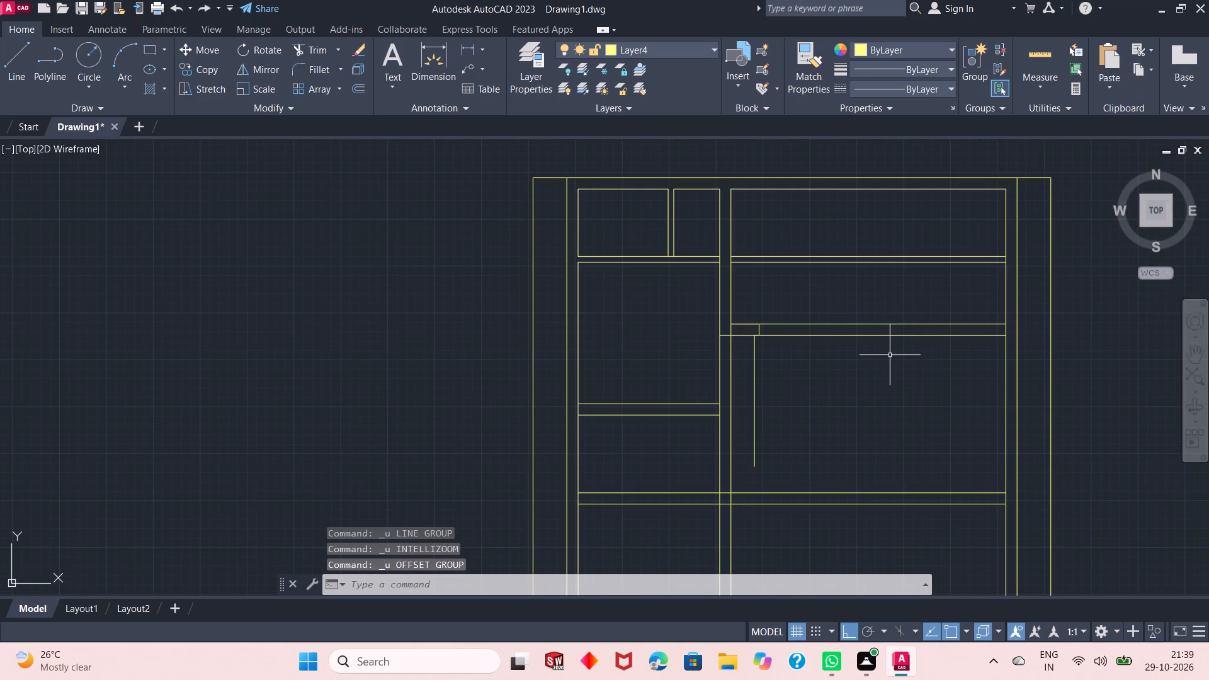
# Offset the top line of the large left room 16' downward.
pyautogui.click(361, 95)
pyautogui.rightClick(328, 239)
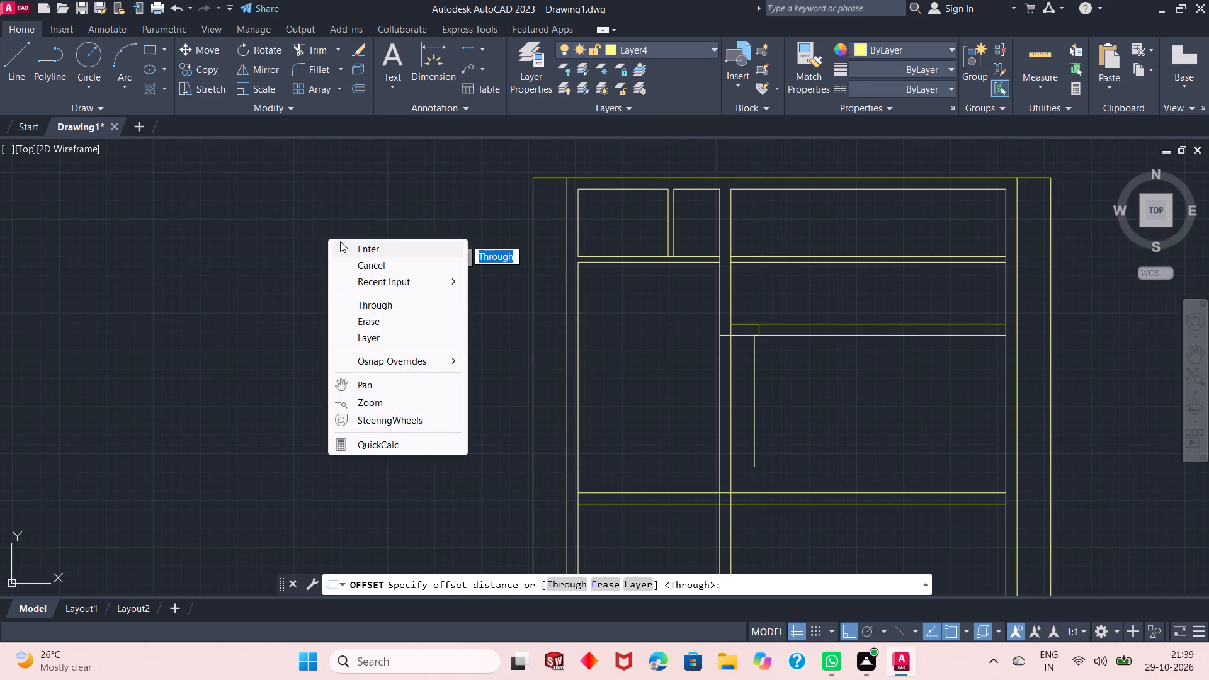
pyautogui.click(343, 242)
pyautogui.click(619, 261)
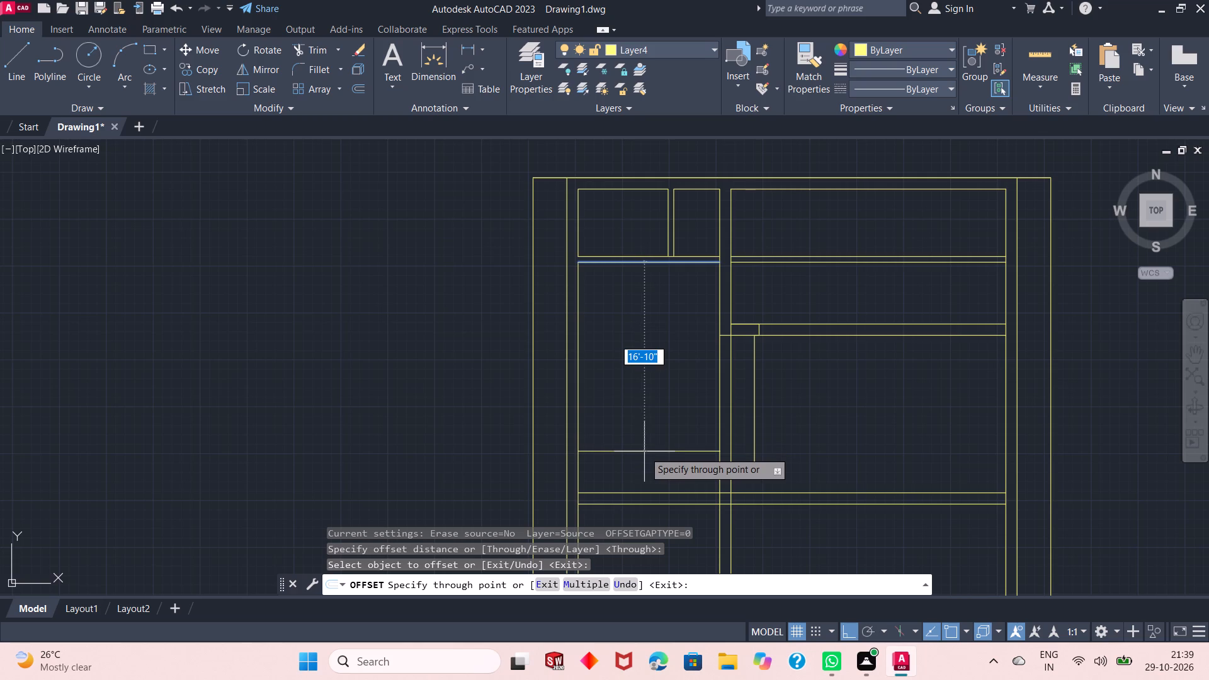
pyautogui.write('16')
pyautogui.press("'")
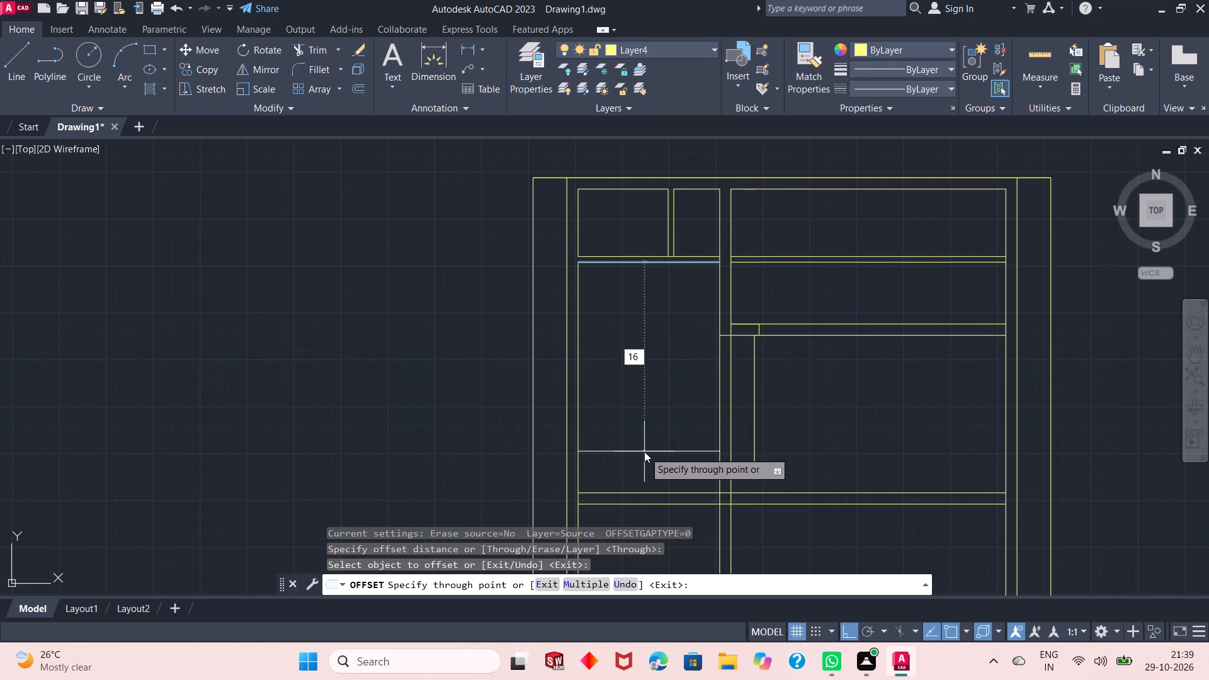
pyautogui.press('Return')
# Offset the new horizontal line in the large left room 1' downward as the partition's second face.
pyautogui.click(664, 442)
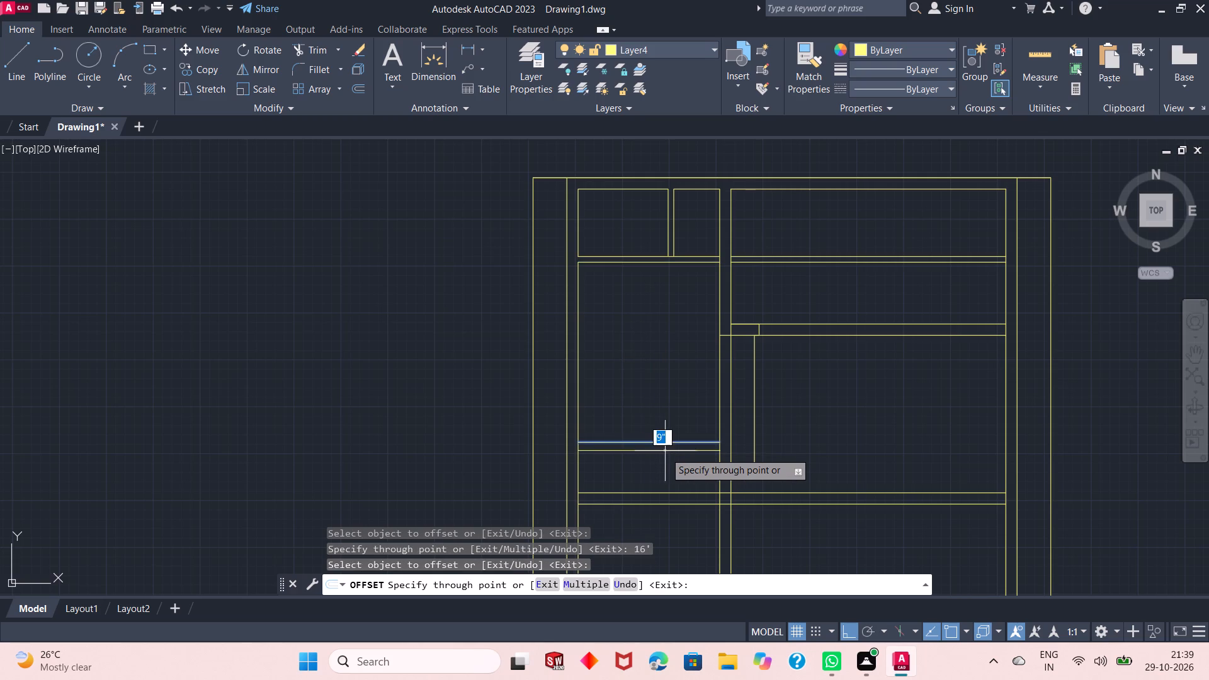
pyautogui.write("1'")
pyautogui.press('Return')
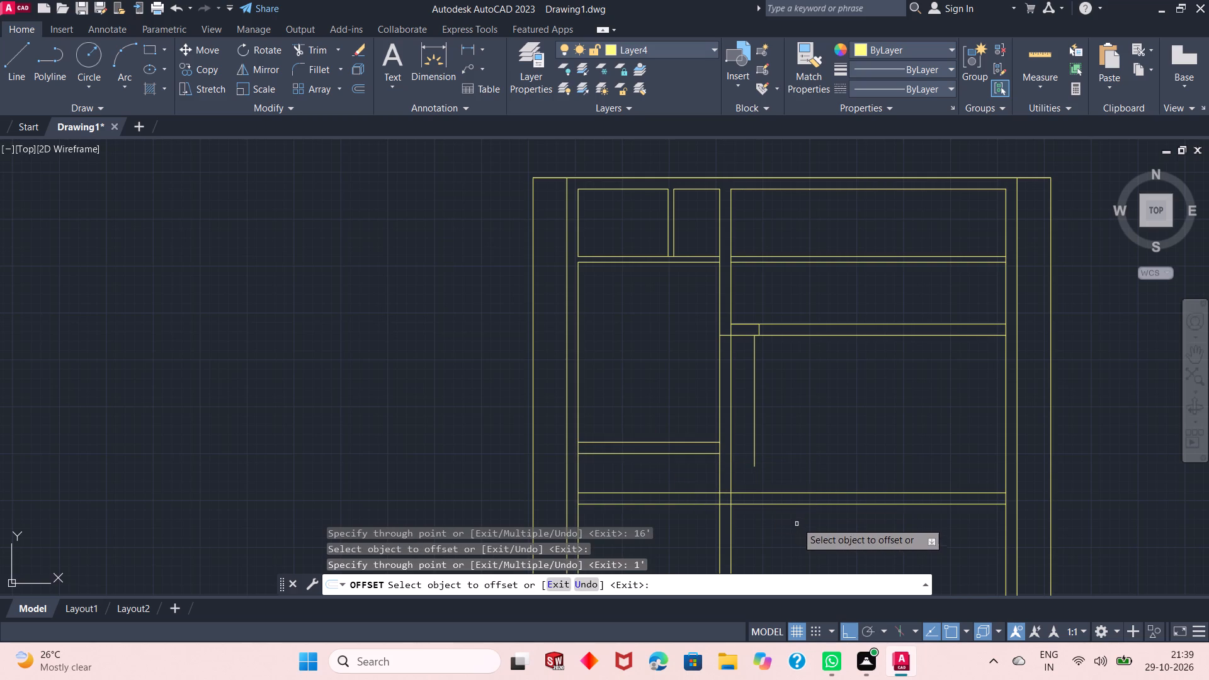
pyautogui.rightClick(799, 407)
pyautogui.click(819, 414)
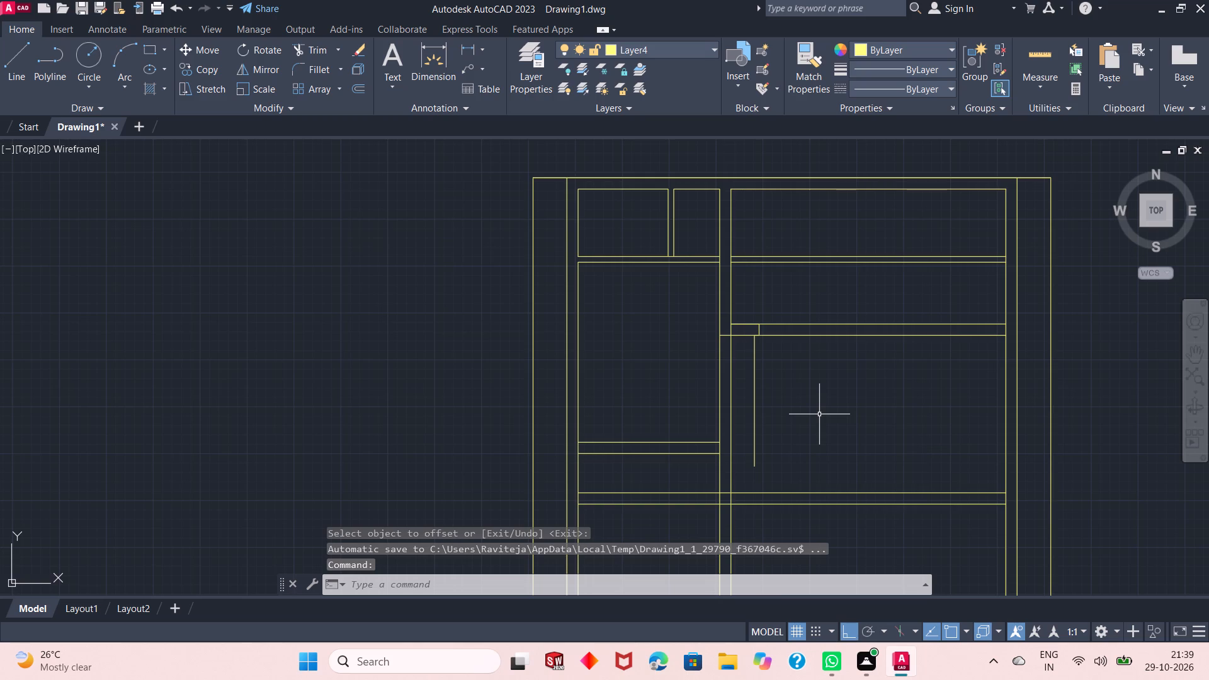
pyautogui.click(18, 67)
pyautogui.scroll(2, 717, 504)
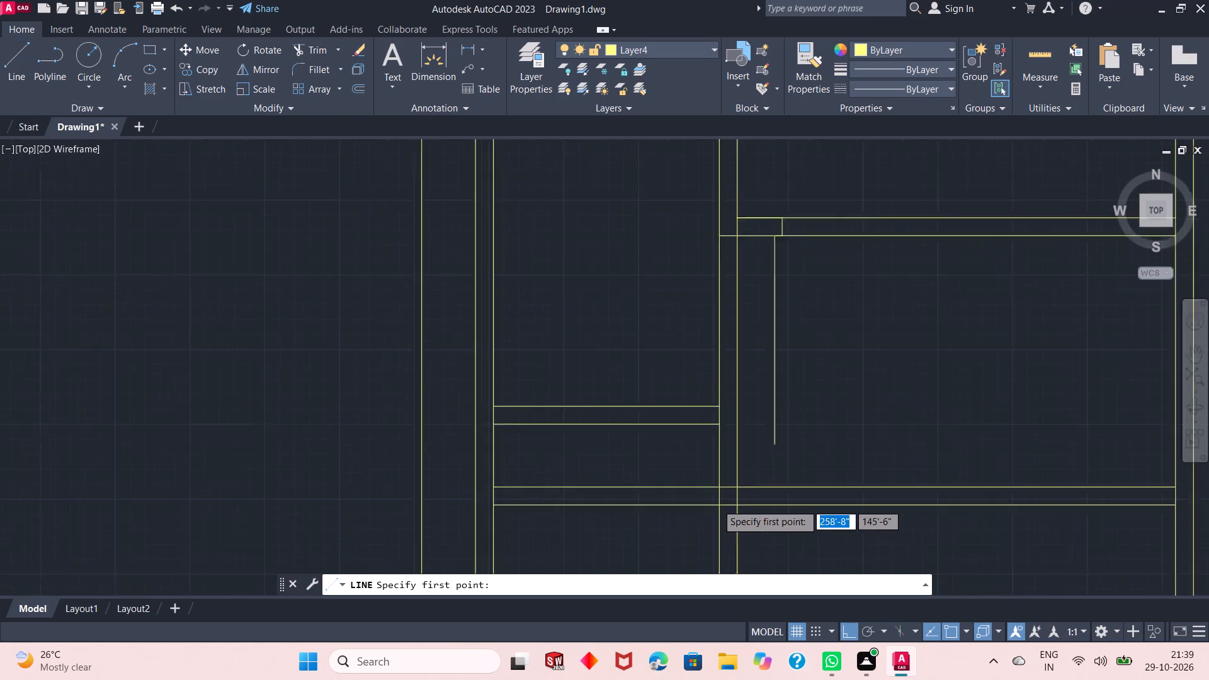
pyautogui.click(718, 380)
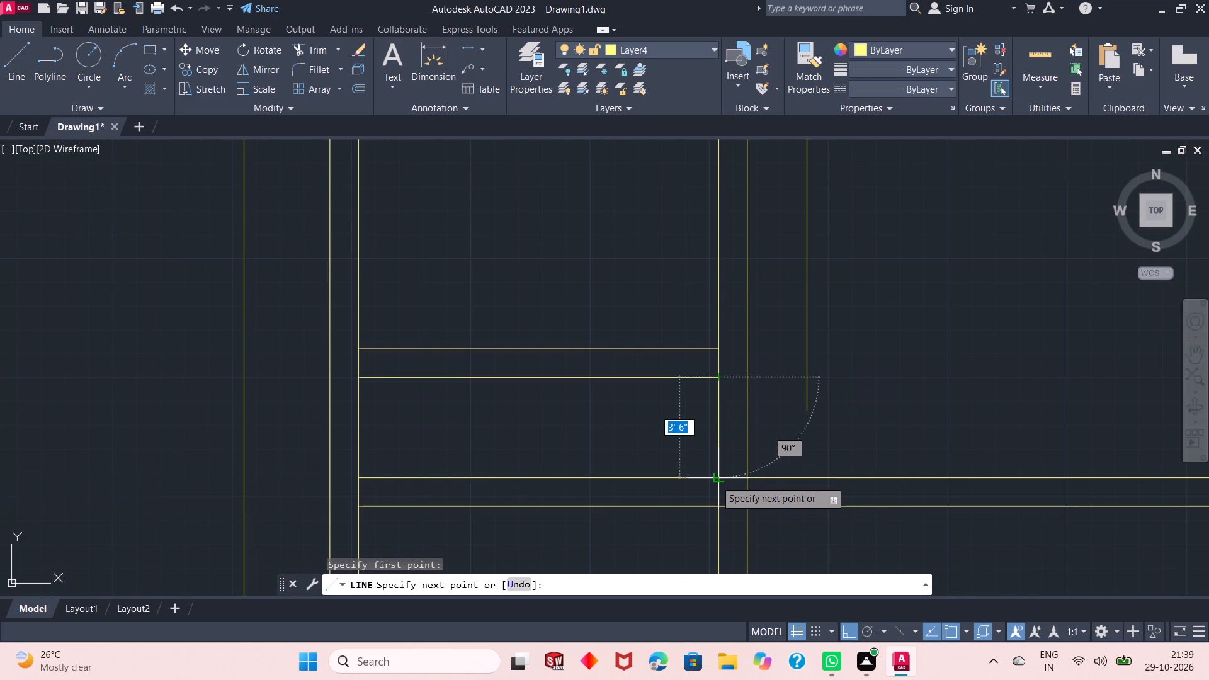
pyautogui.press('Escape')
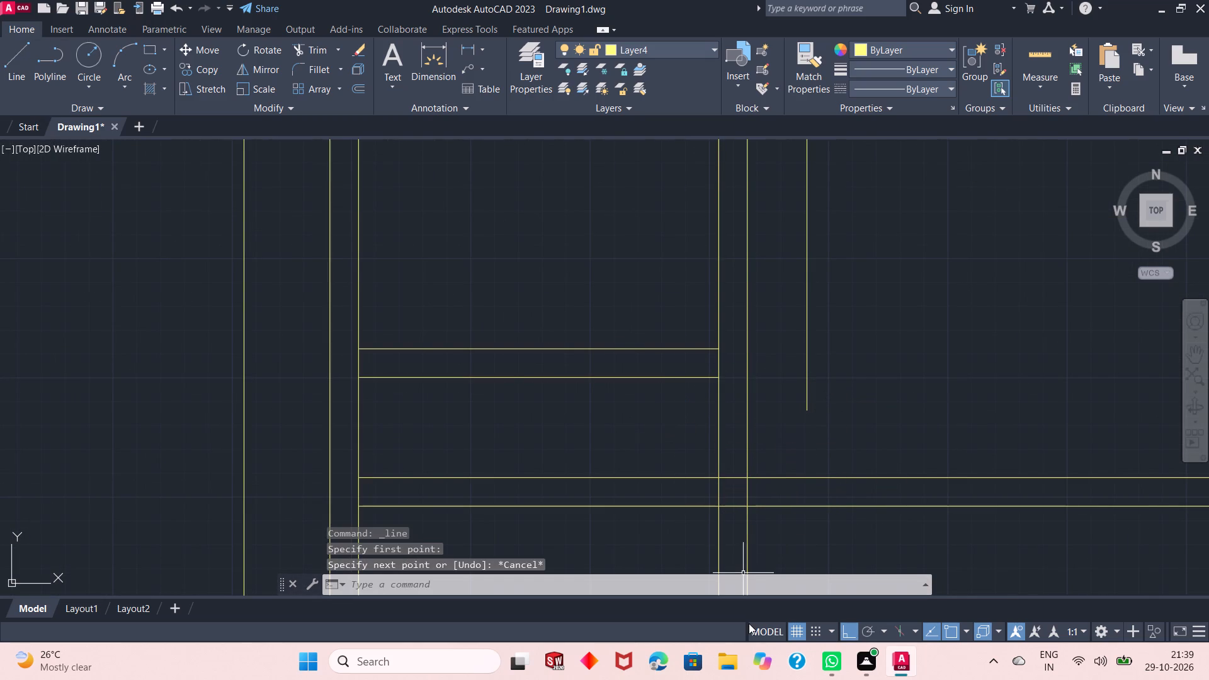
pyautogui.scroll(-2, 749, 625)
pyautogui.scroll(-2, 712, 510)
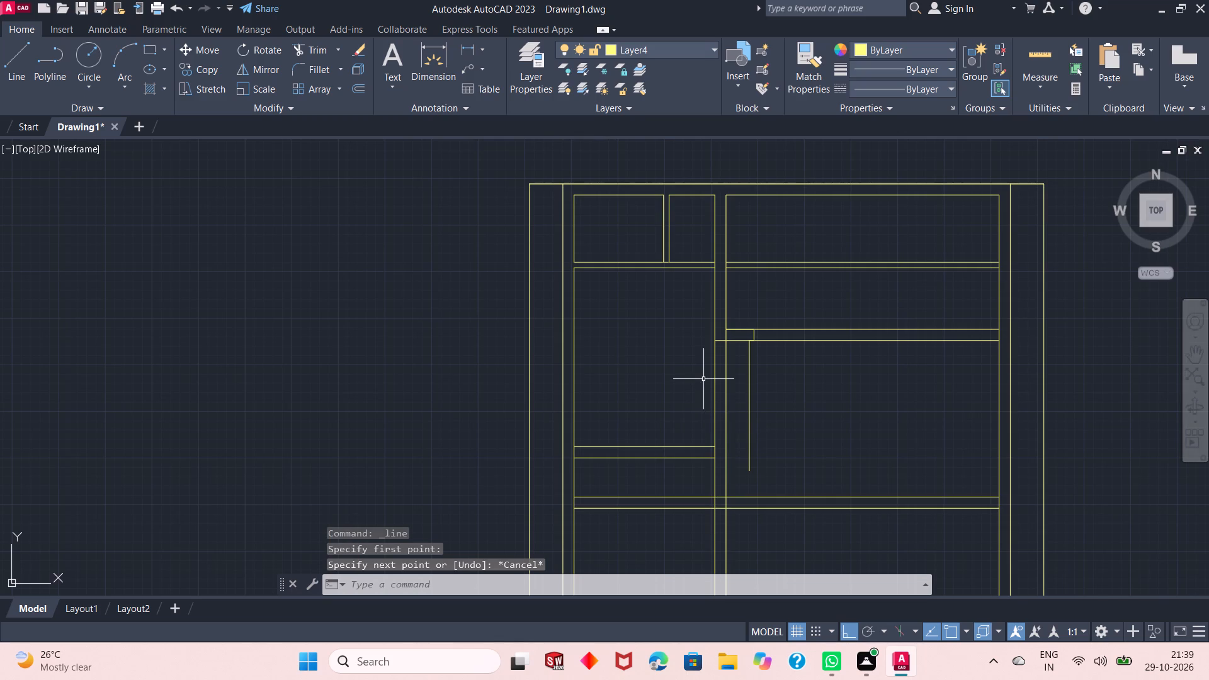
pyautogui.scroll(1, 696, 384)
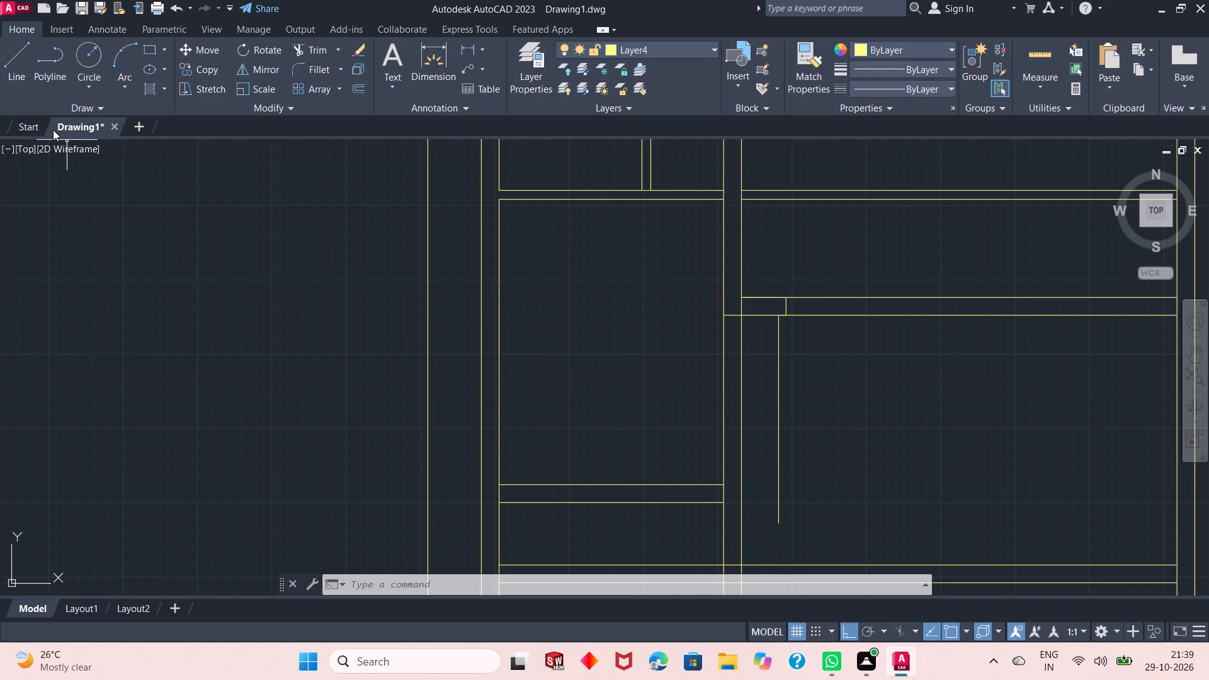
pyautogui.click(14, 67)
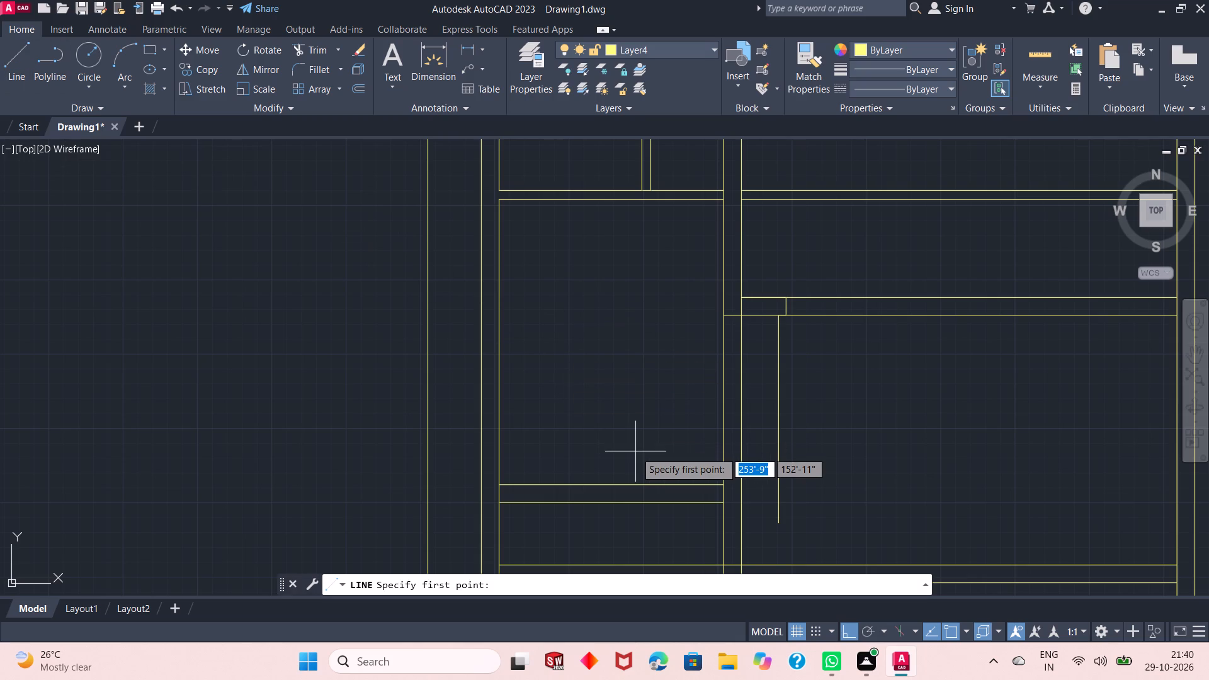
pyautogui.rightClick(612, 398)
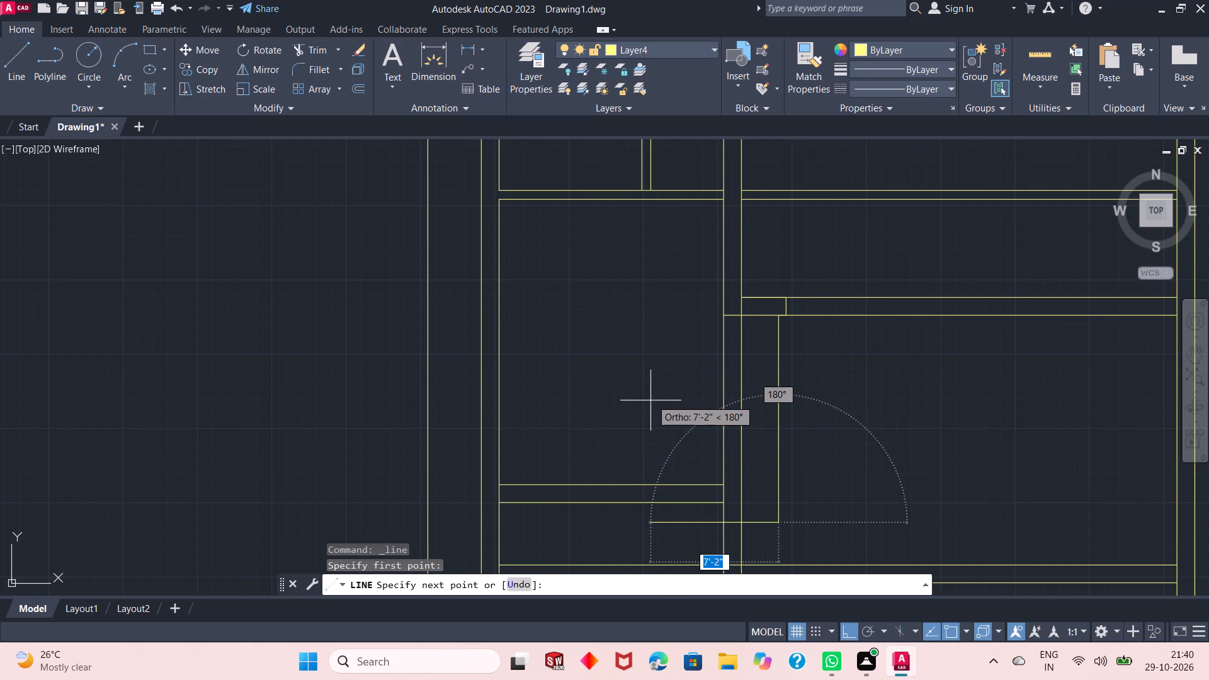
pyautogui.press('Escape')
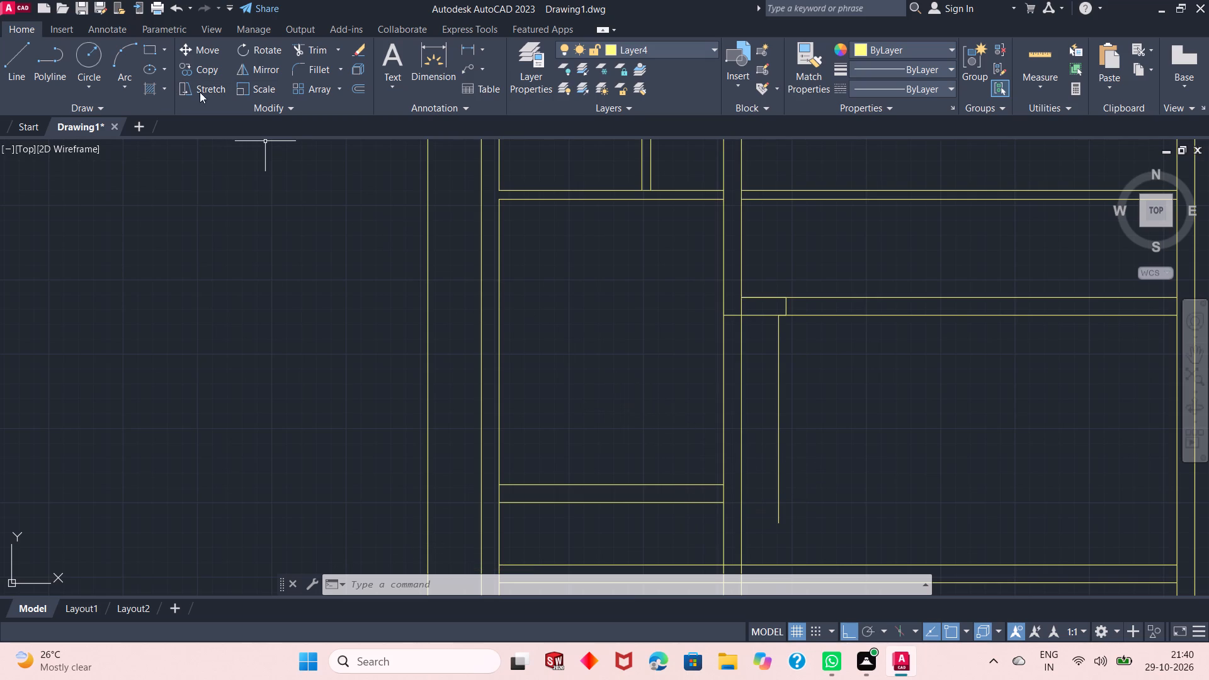
# Extend both faces of the large left room's lower partition to the far face of the central vertical wall.
pyautogui.click(338, 53)
pyautogui.click(338, 104)
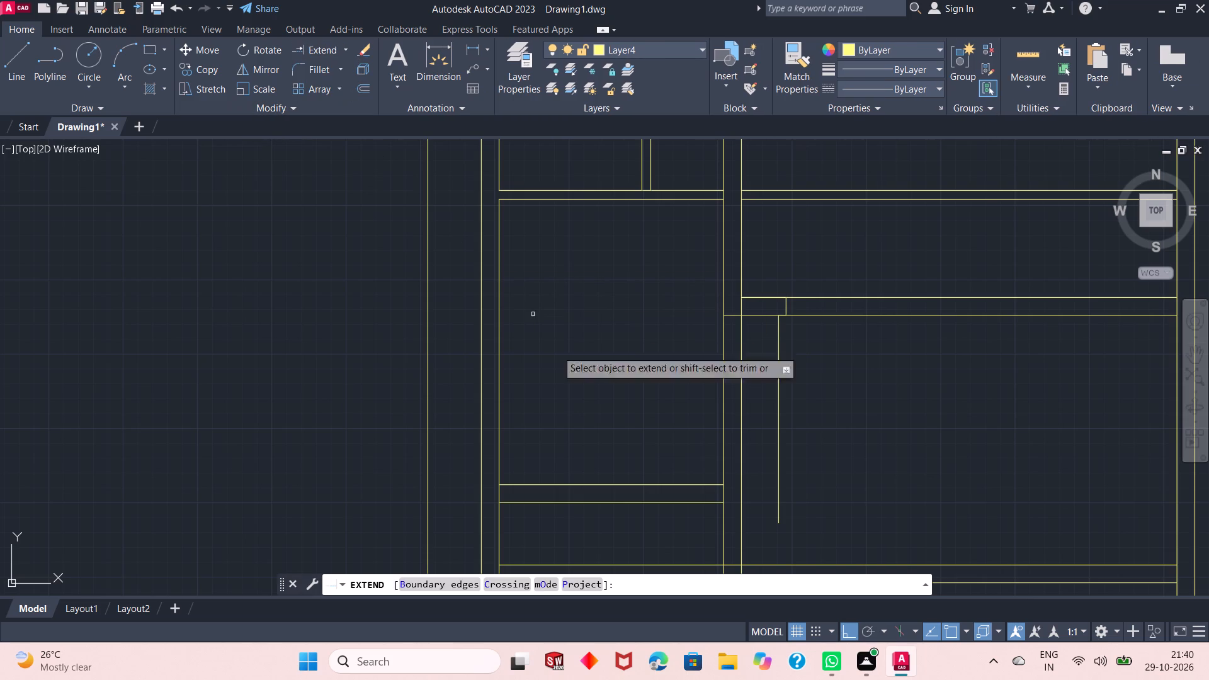
pyautogui.click(680, 504)
pyautogui.click(696, 484)
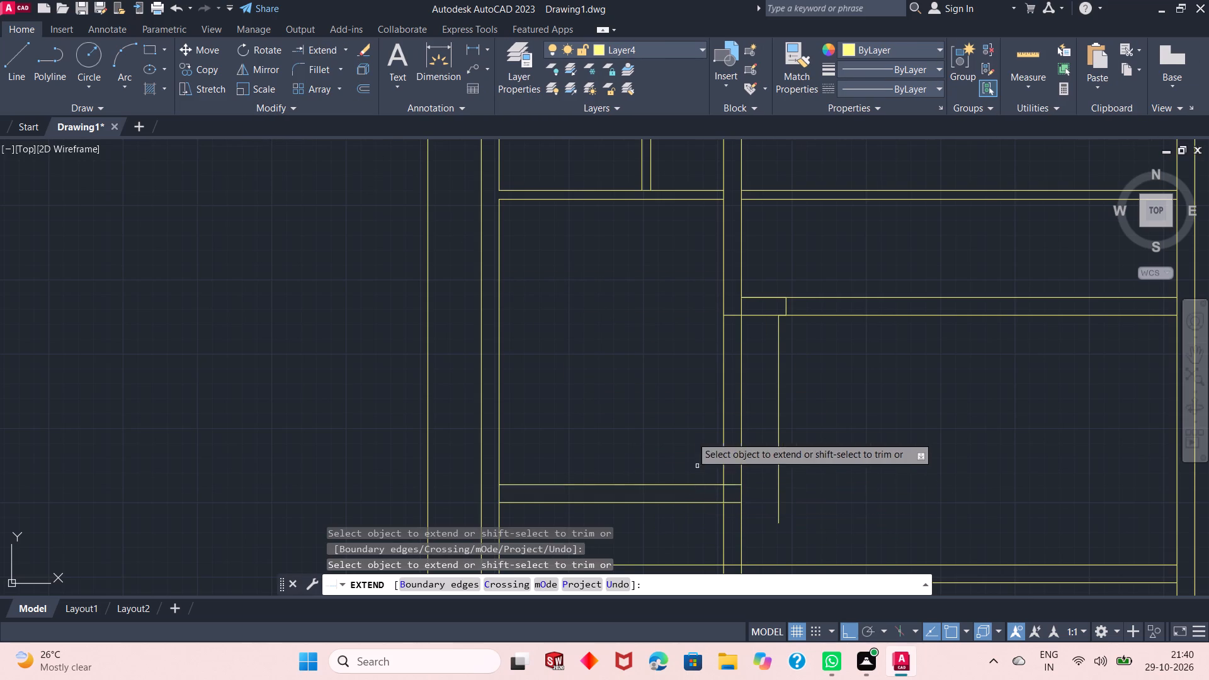
pyautogui.rightClick(685, 420)
pyautogui.click(707, 431)
# Measure the width and height of the large left room.
pyautogui.scroll(-1, 670, 405)
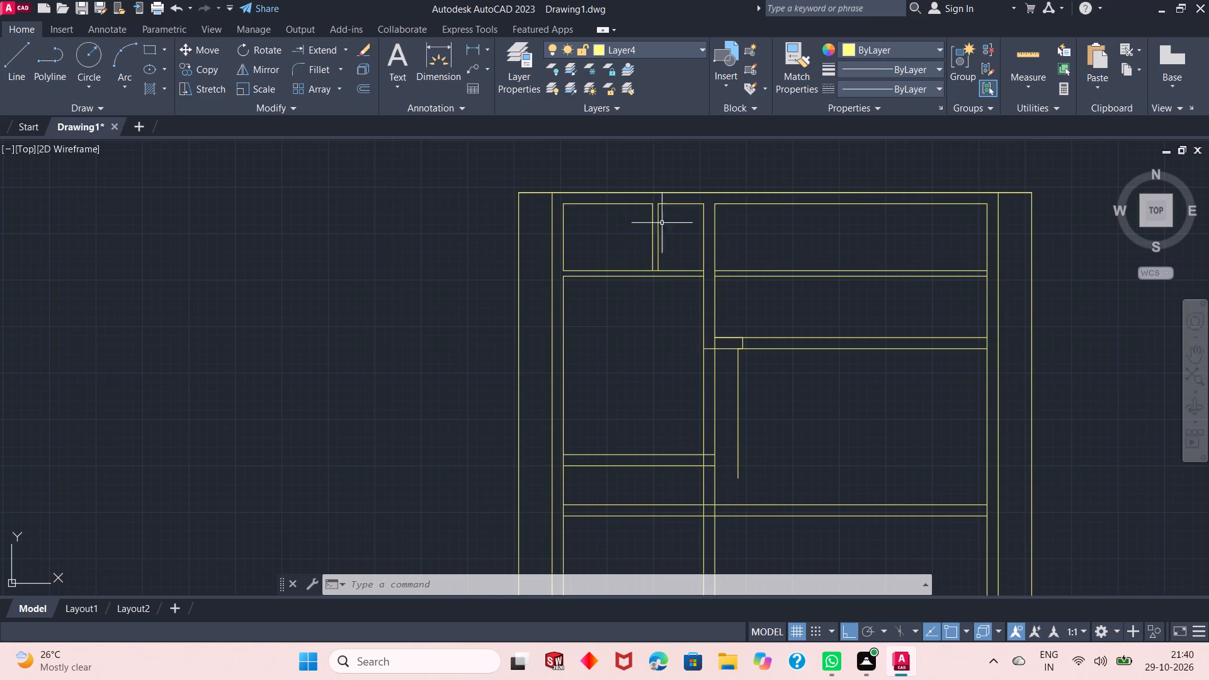
pyautogui.scroll(3, 648, 199)
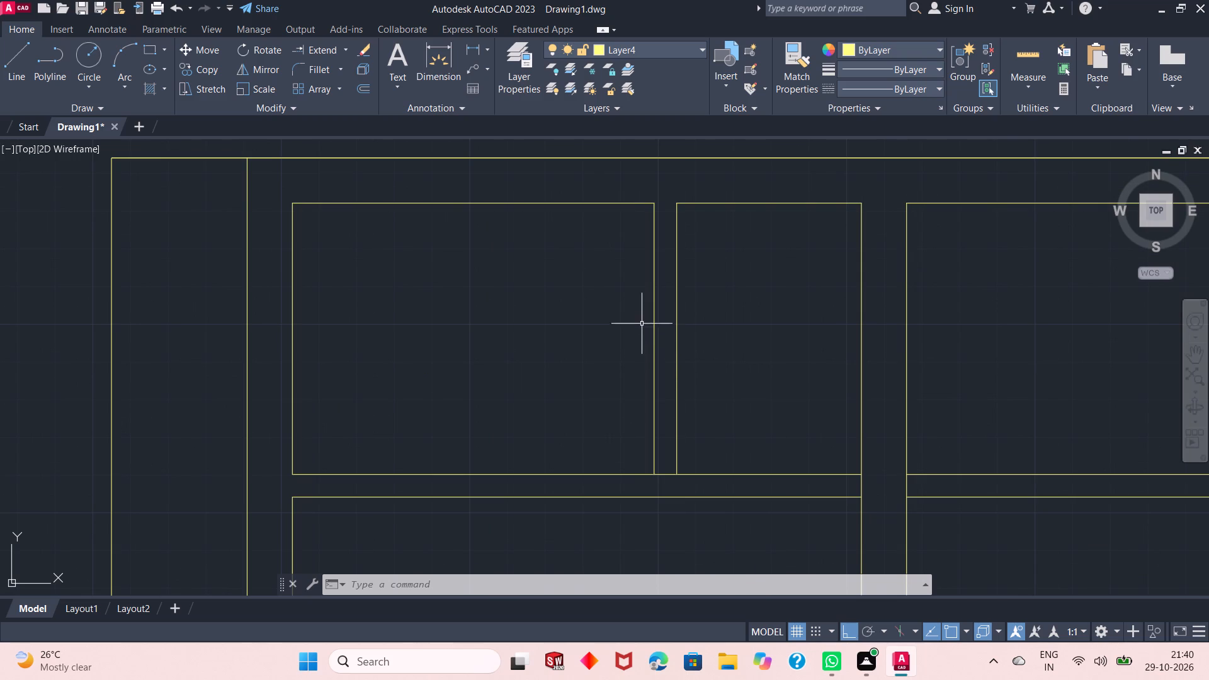
pyautogui.scroll(-3, 625, 266)
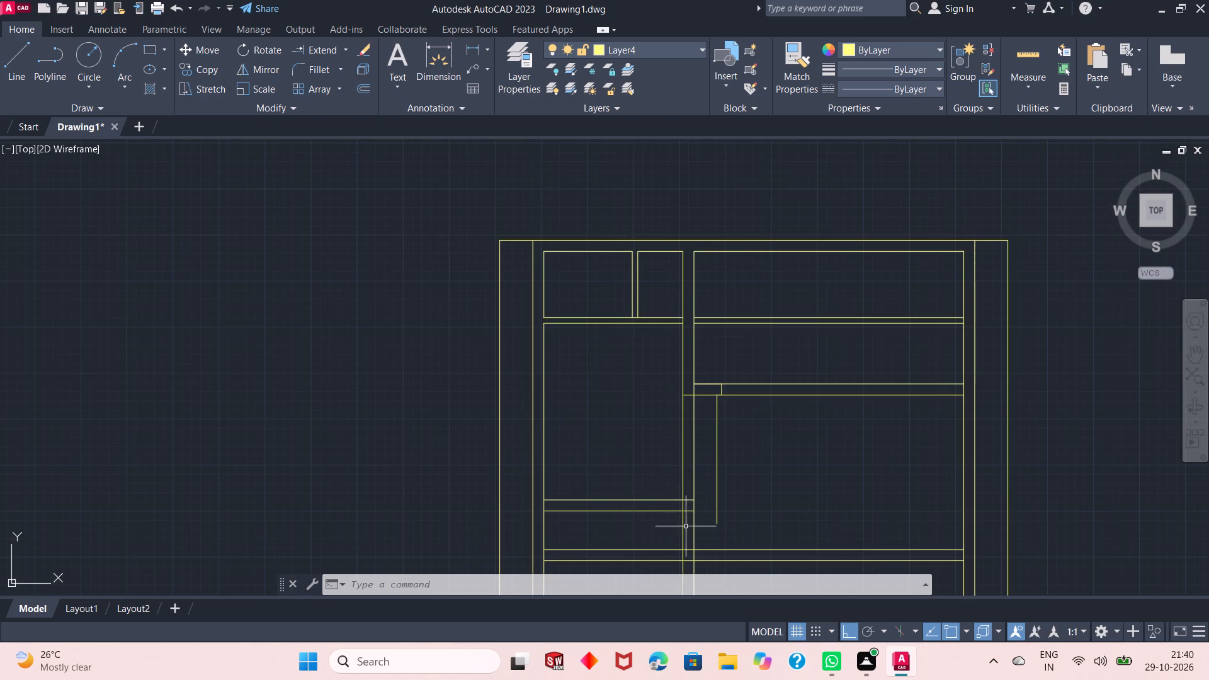
pyautogui.scroll(1, 685, 527)
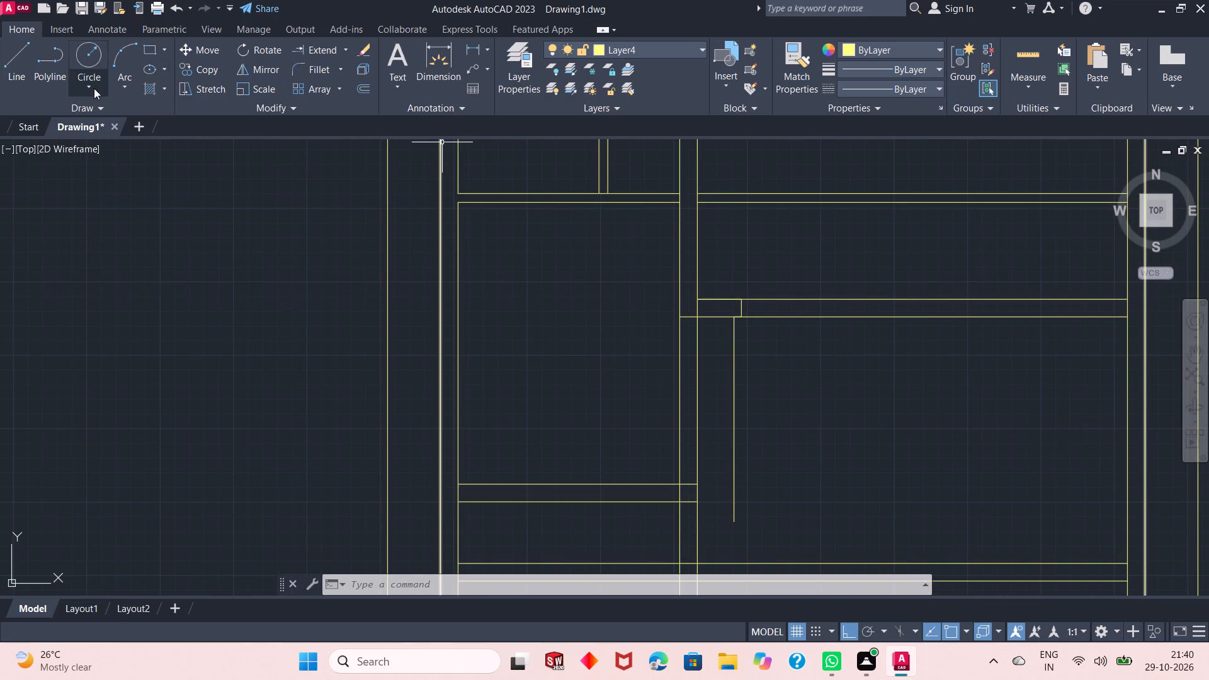
pyautogui.click(25, 65)
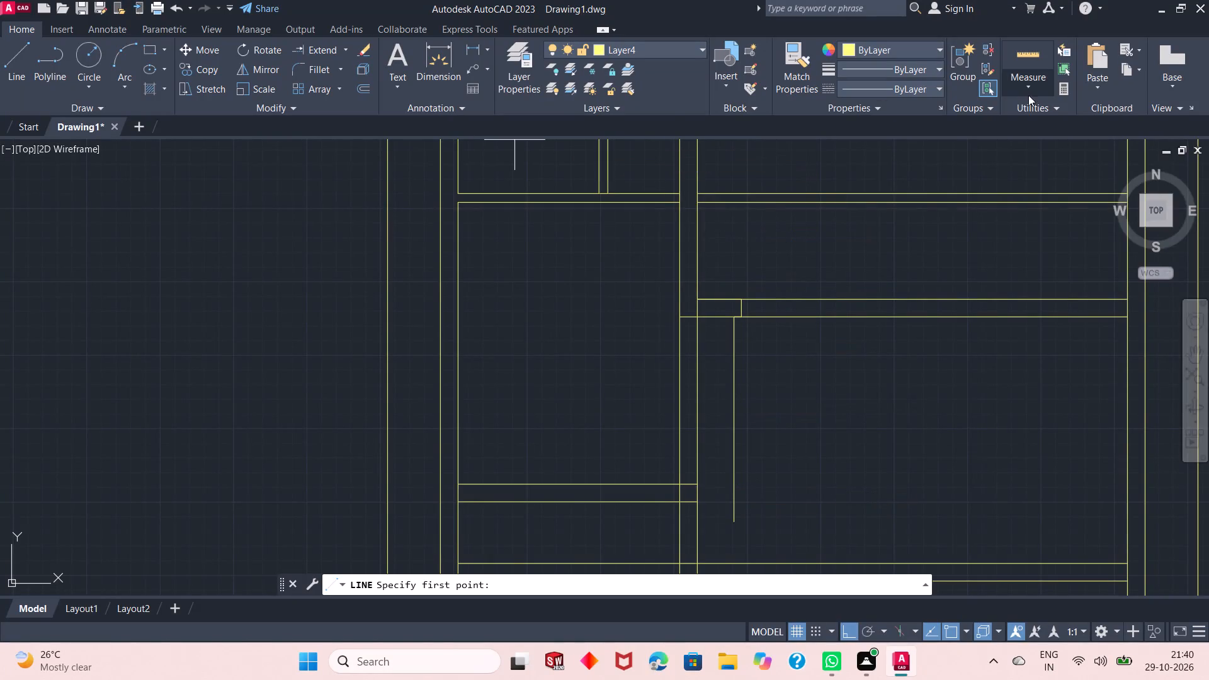
pyautogui.click(1037, 65)
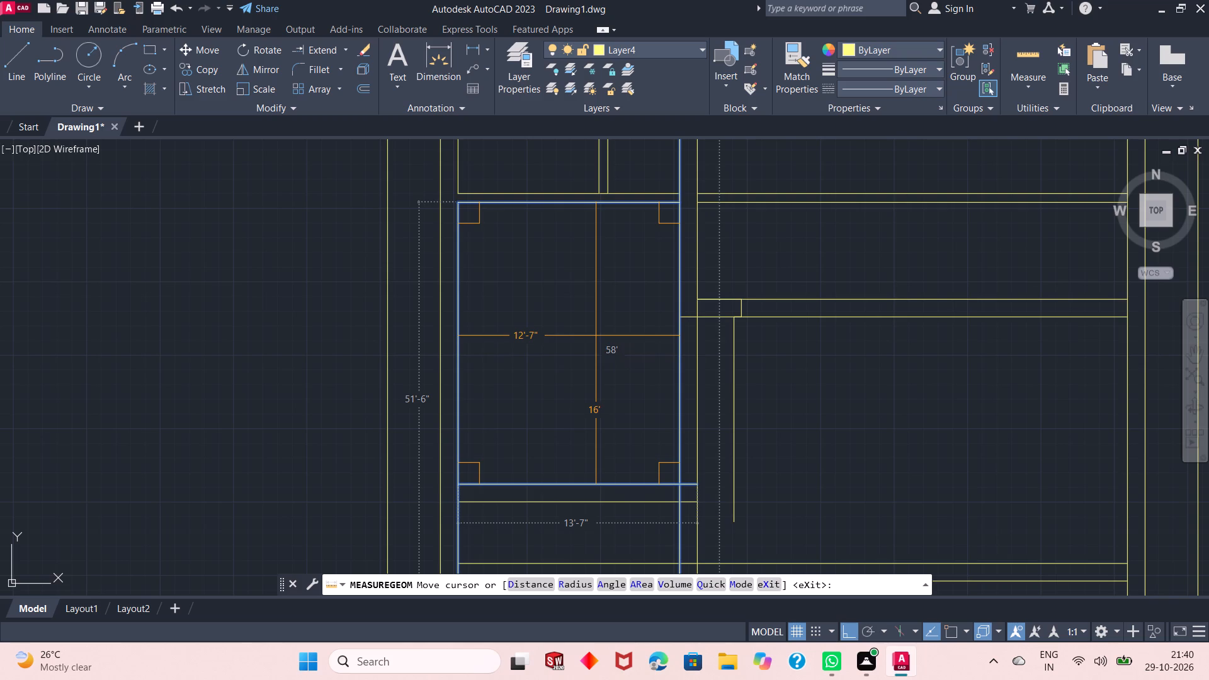
pyautogui.press('Escape')
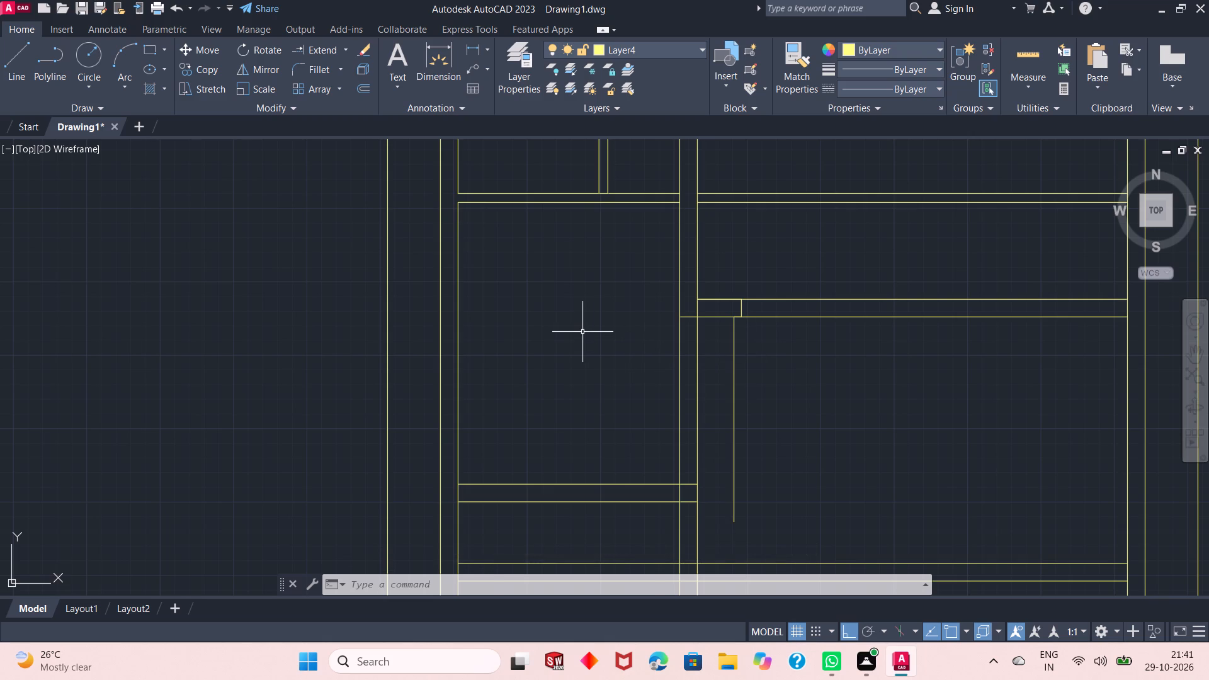
# Measure the large room on the other side of the central wall.
pyautogui.scroll(-1, 582, 331)
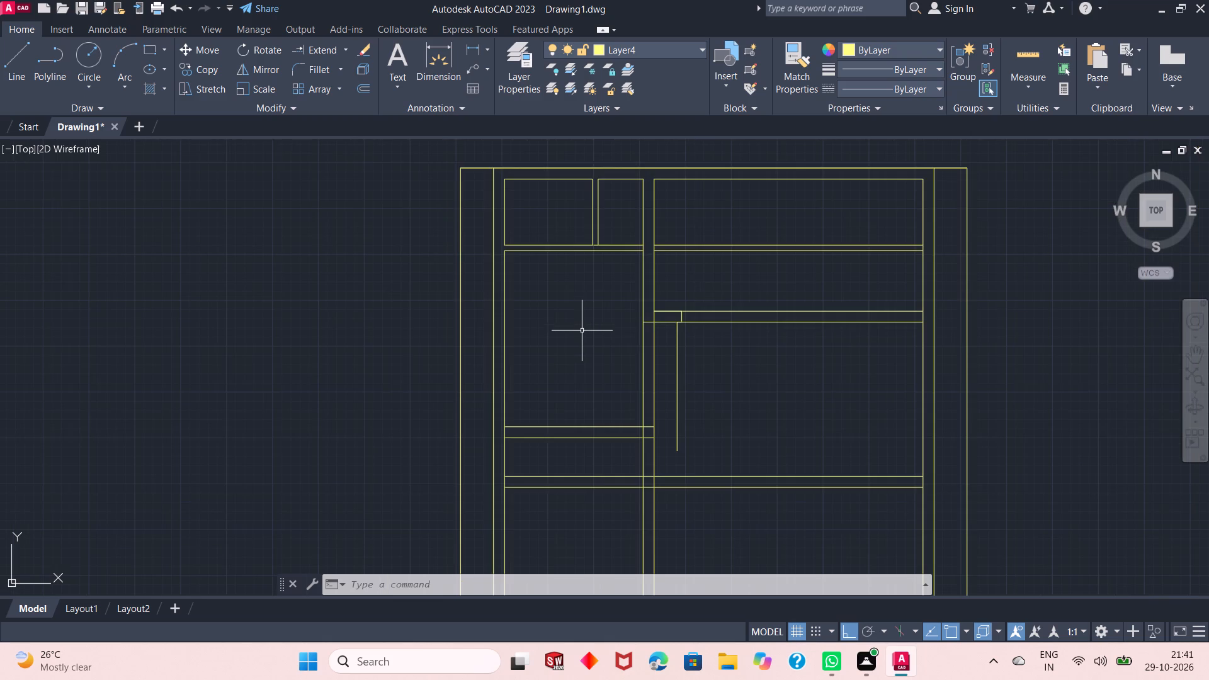
pyautogui.click(1031, 57)
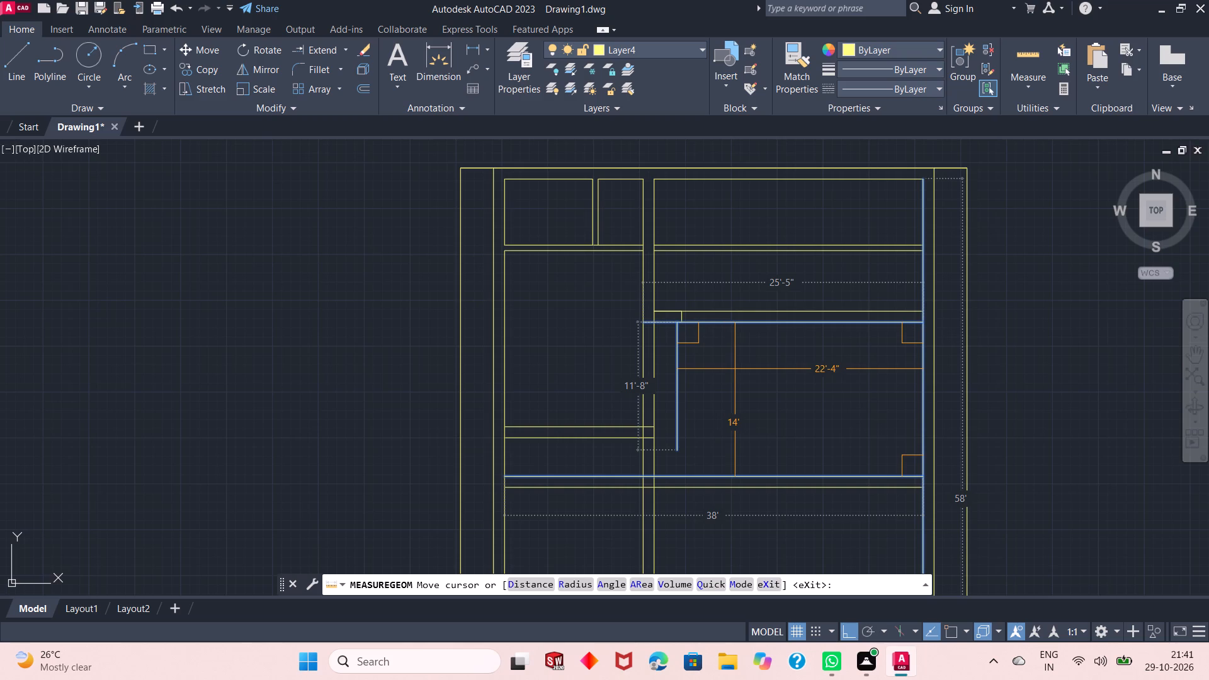
pyautogui.press('Escape')
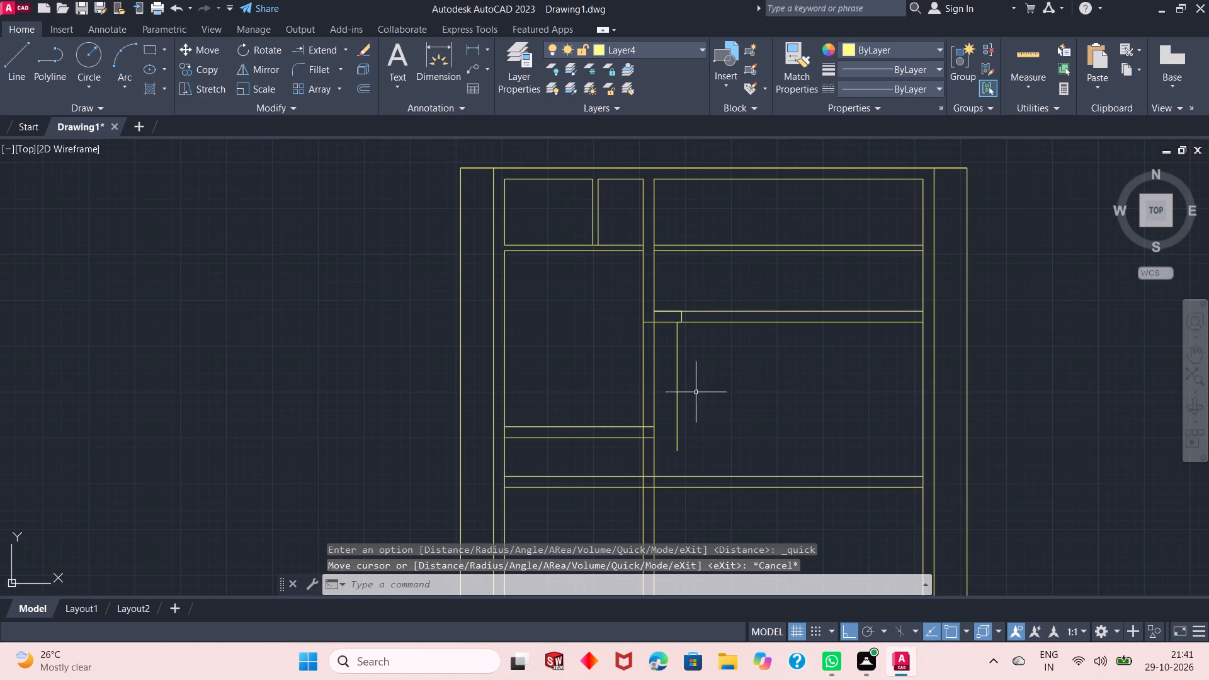
# Draw a line 5" up from the partition's upper face along the central wall, continuing across to the wall's far face.
pyautogui.scroll(-1, 663, 377)
pyautogui.scroll(1, 635, 414)
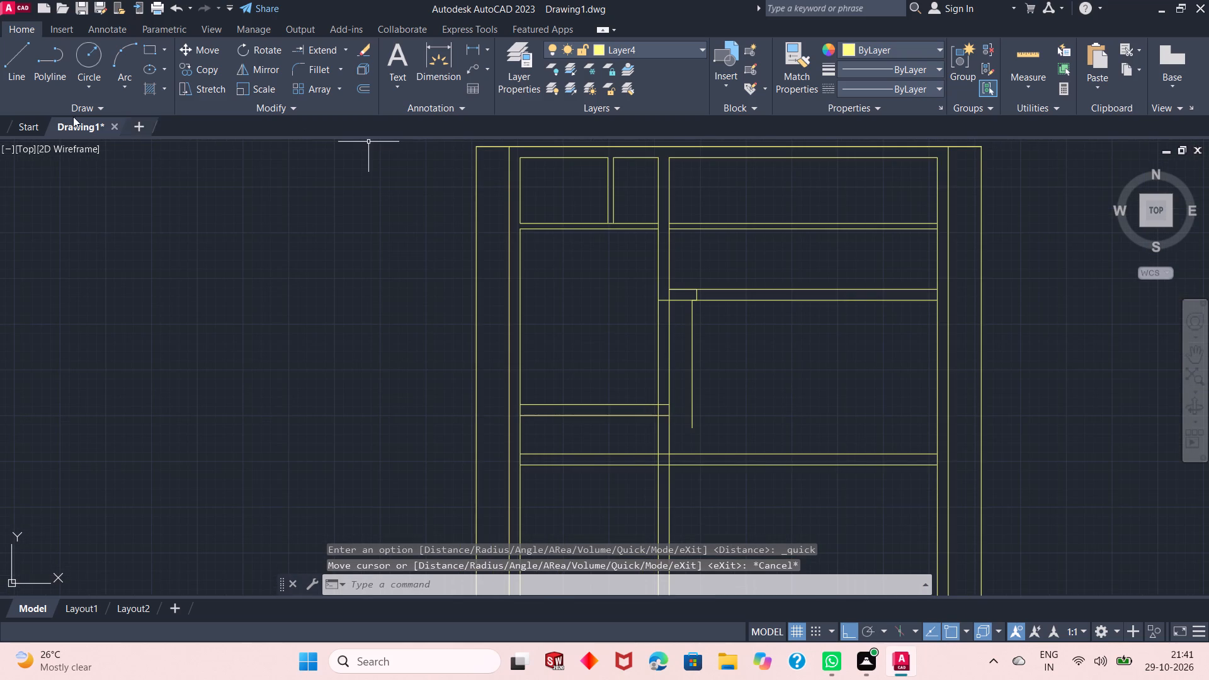
pyautogui.click(25, 69)
pyautogui.scroll(3, 663, 406)
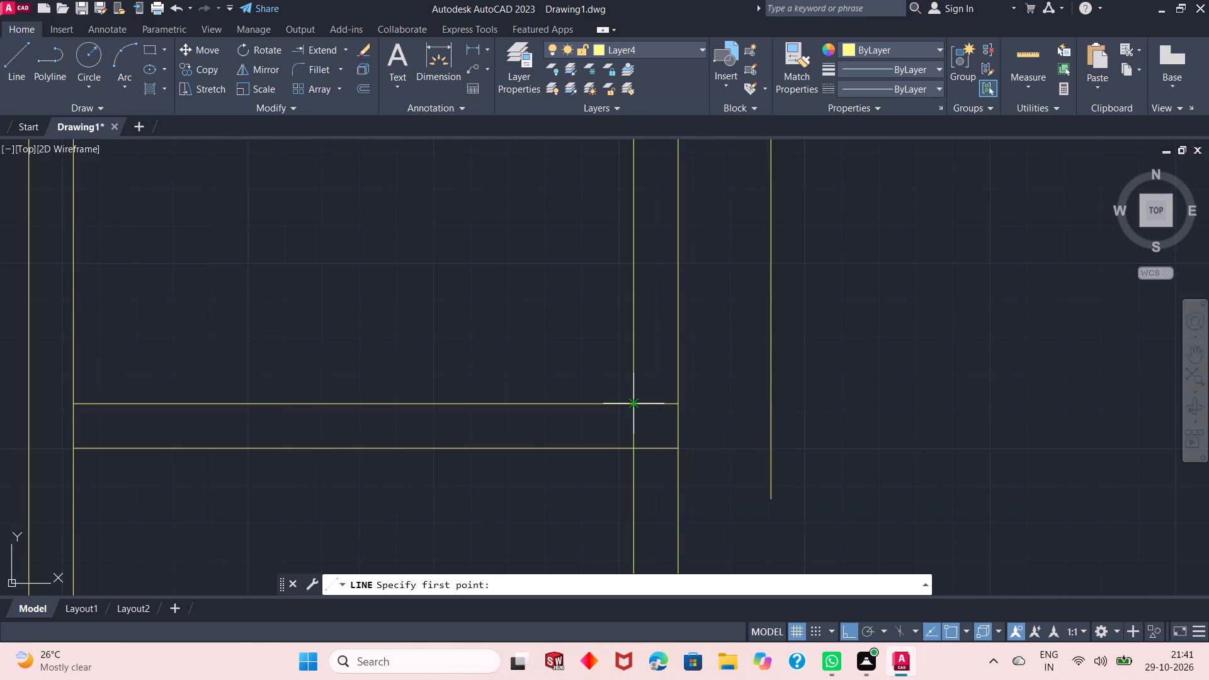
pyautogui.click(633, 402)
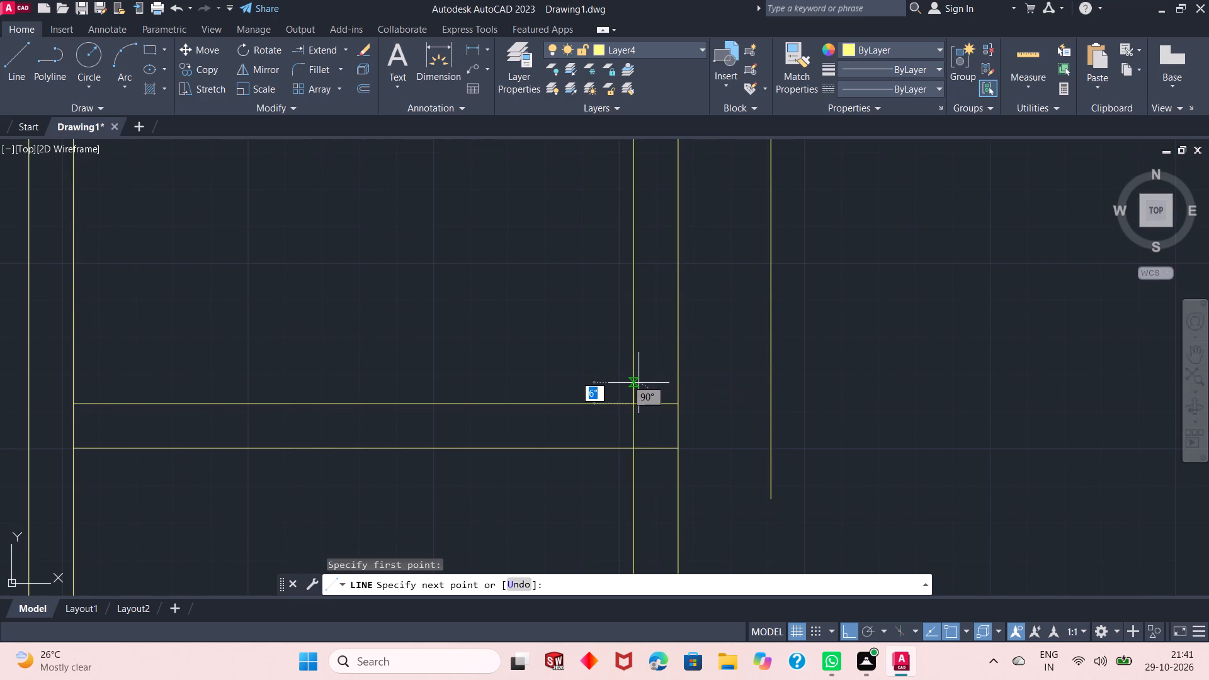
pyautogui.press('5')
pyautogui.hotkey('shift', '"')
pyautogui.press('Return')
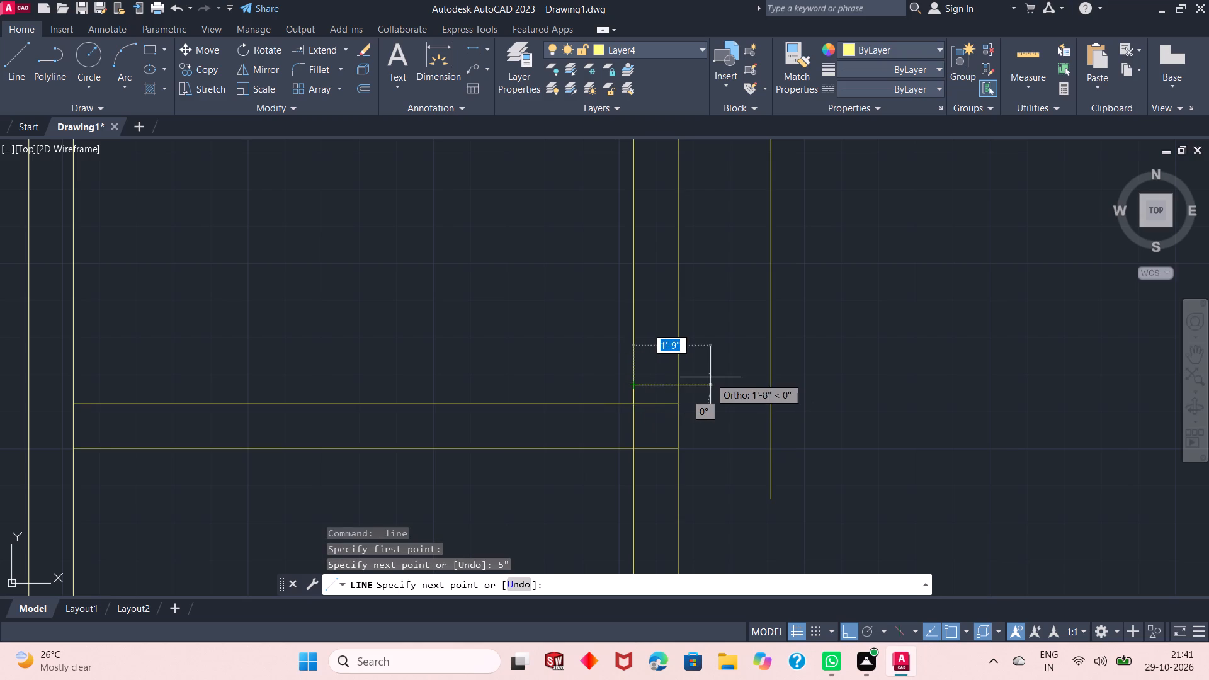
pyautogui.click(676, 384)
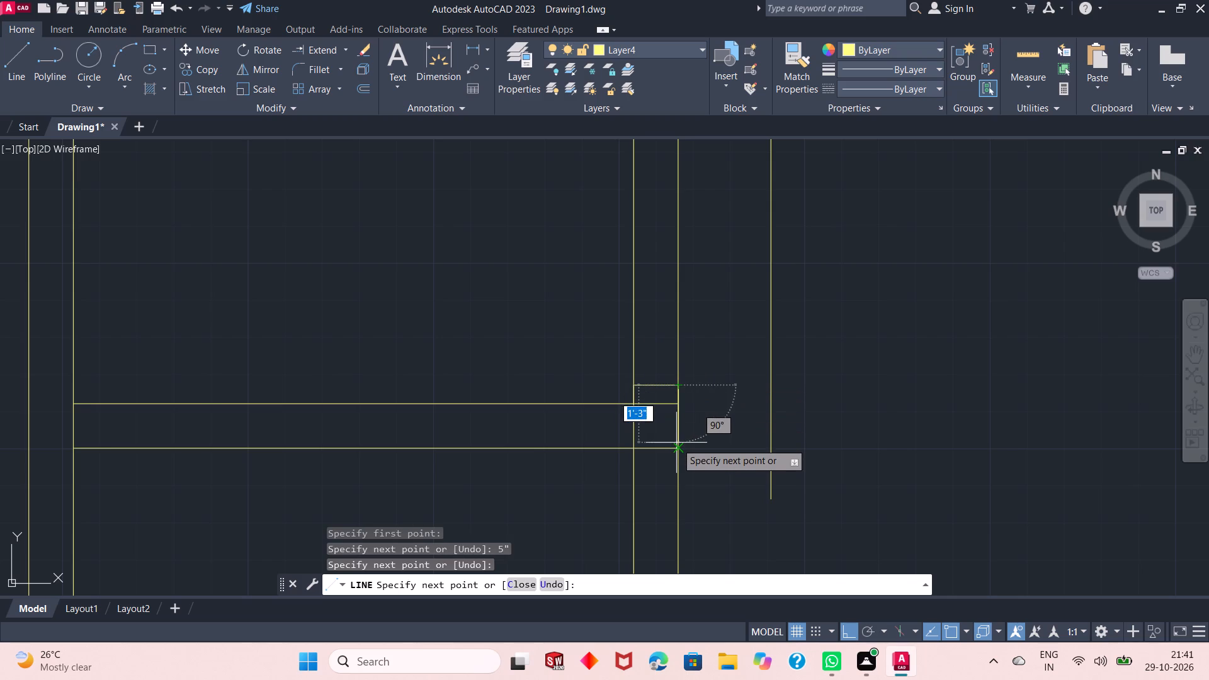
pyautogui.rightClick(710, 369)
pyautogui.click(749, 377)
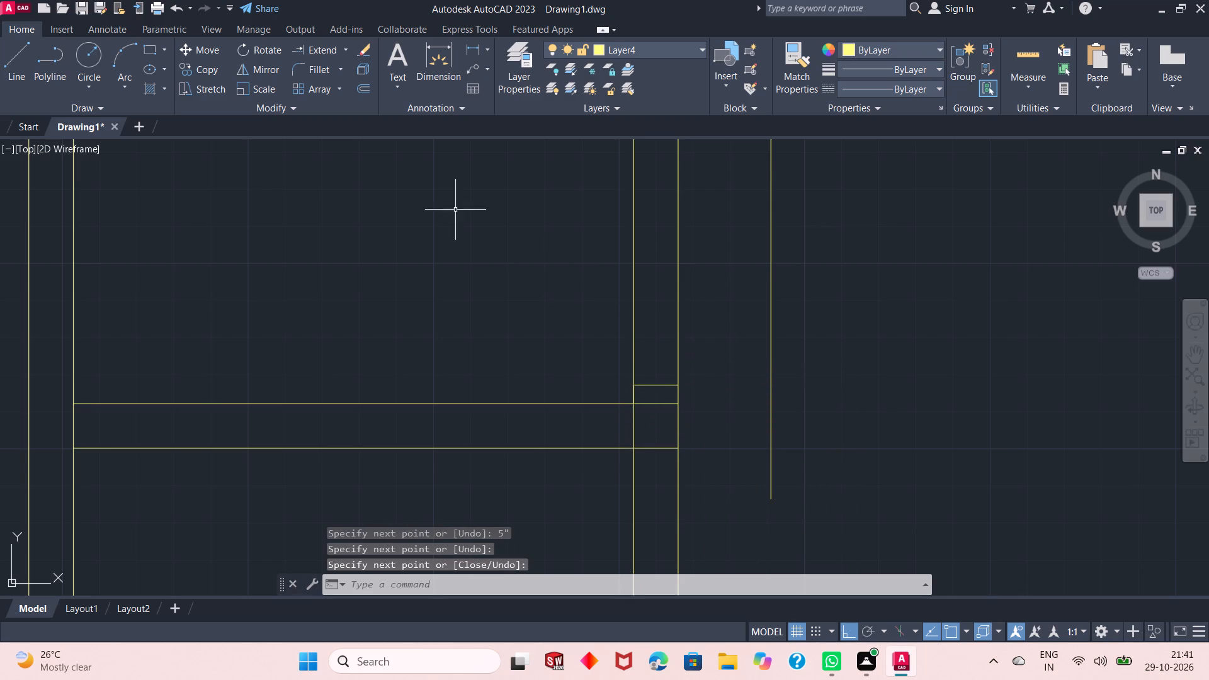
# Draw a line 5" down from the partition's lower face along the central wall, continuing across to the wall's far face.
pyautogui.click(8, 59)
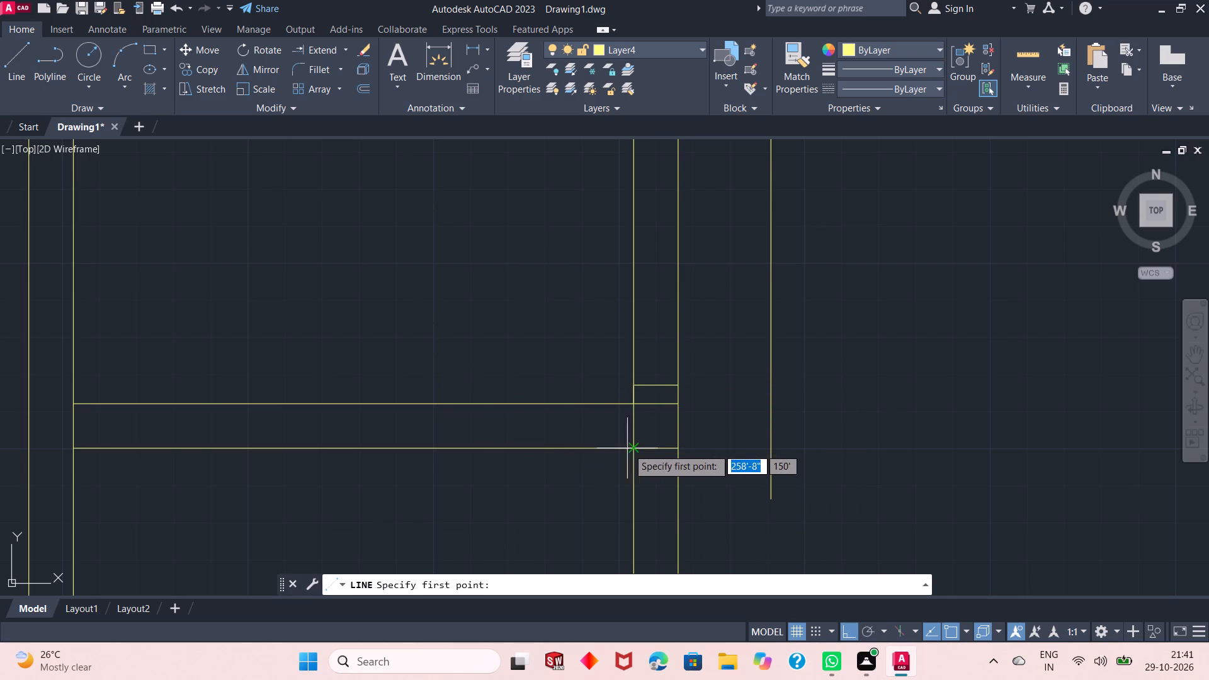
pyautogui.click(632, 451)
pyautogui.write('5"')
pyautogui.press('Return')
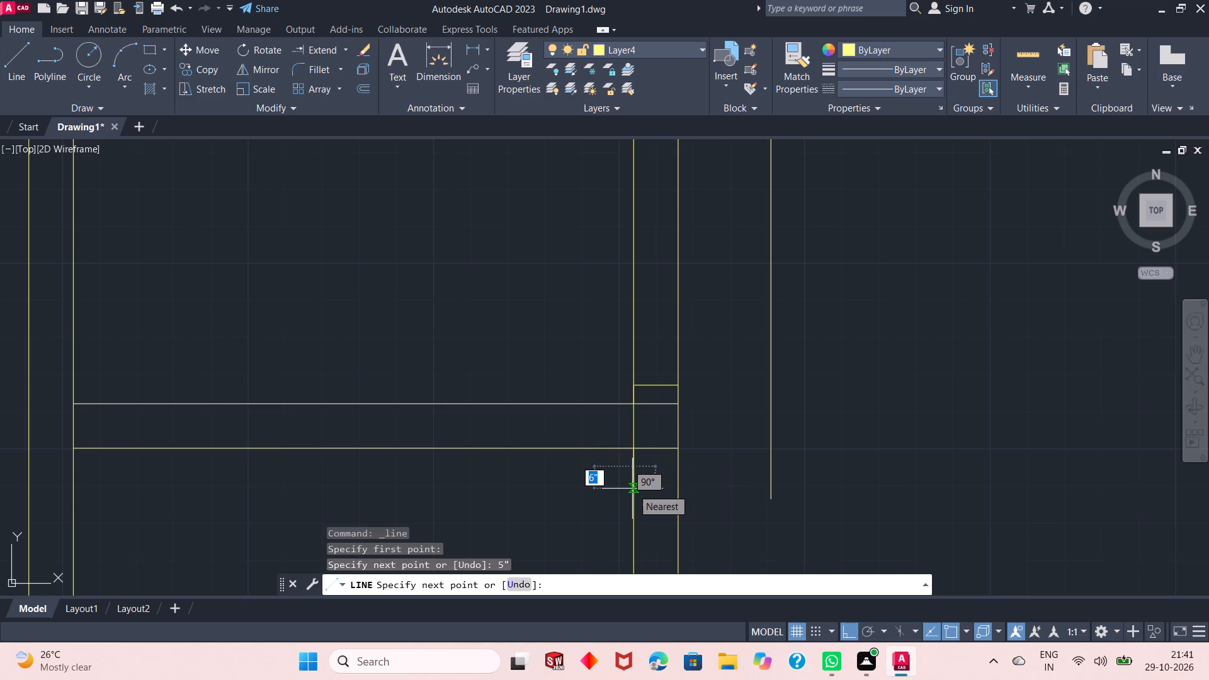
pyautogui.click(677, 472)
pyautogui.rightClick(685, 470)
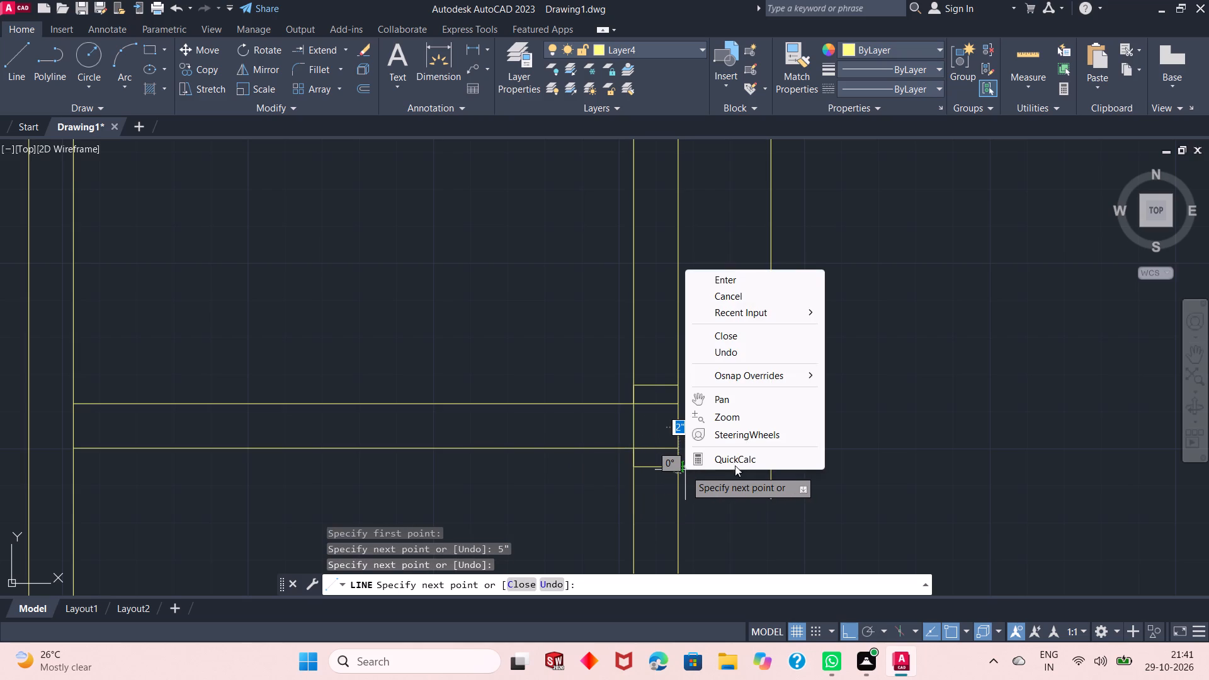
pyautogui.click(731, 280)
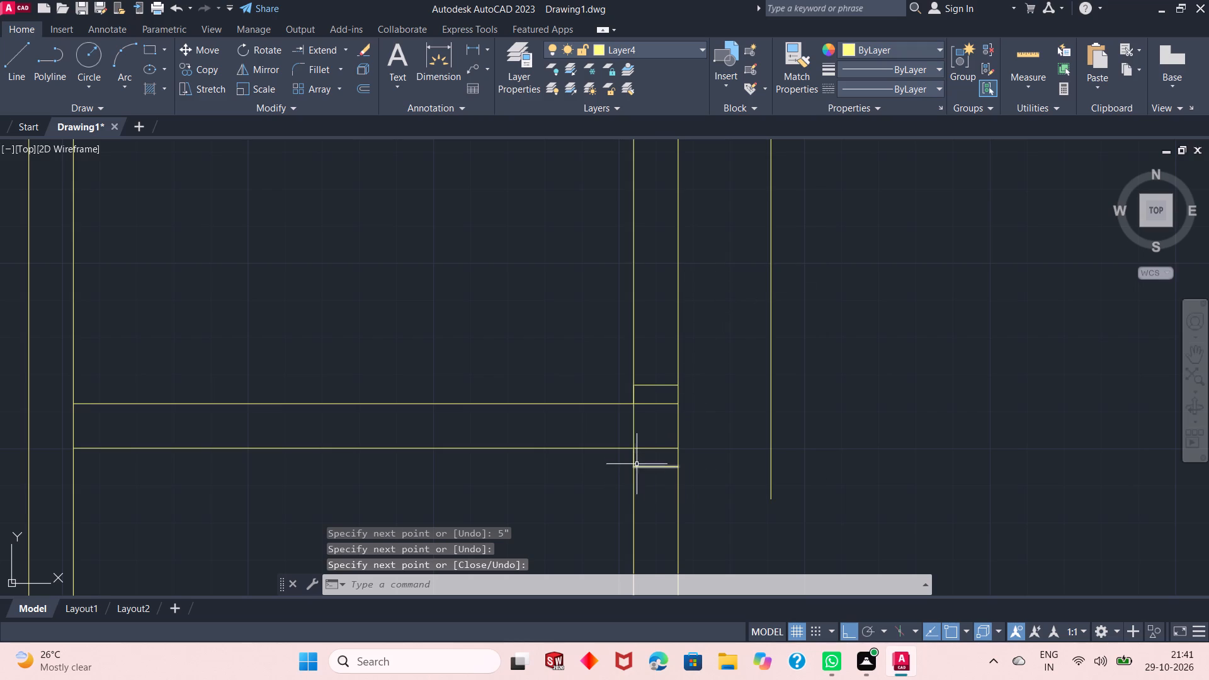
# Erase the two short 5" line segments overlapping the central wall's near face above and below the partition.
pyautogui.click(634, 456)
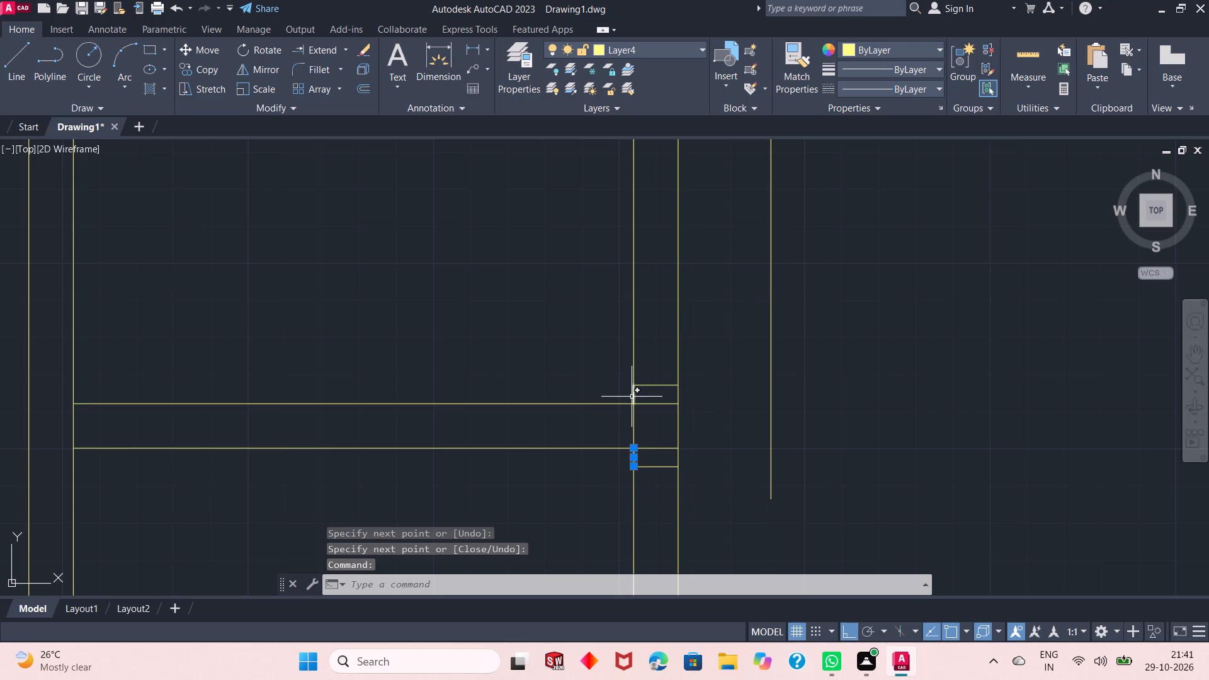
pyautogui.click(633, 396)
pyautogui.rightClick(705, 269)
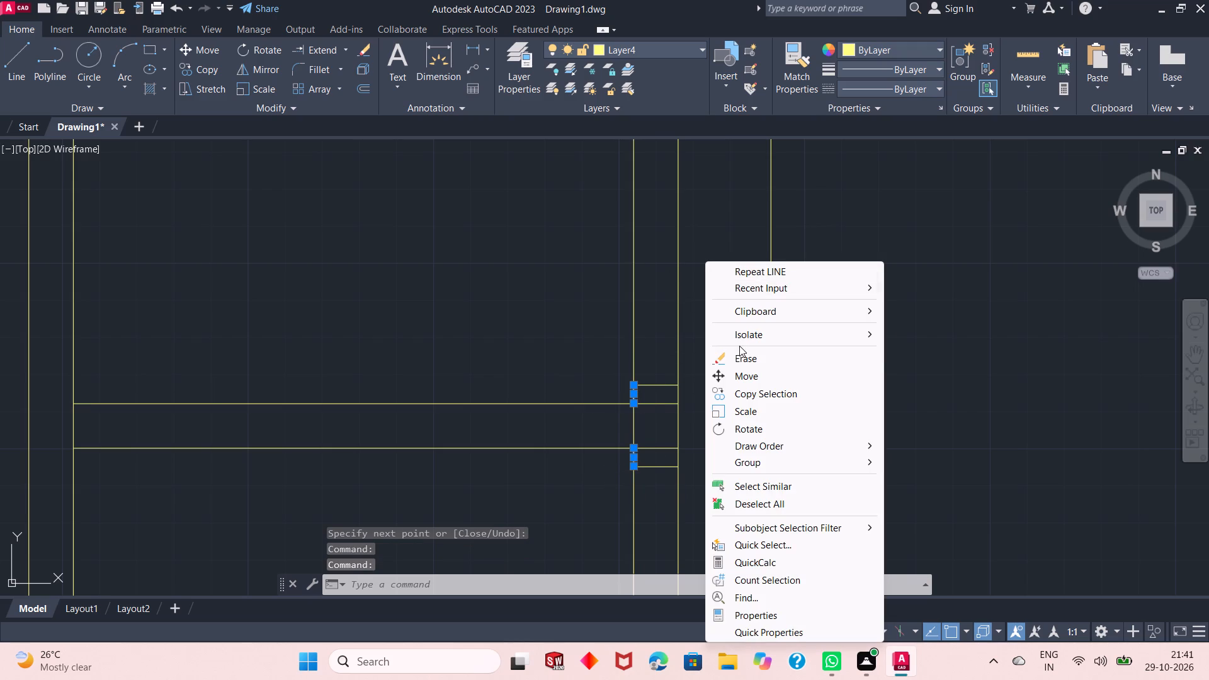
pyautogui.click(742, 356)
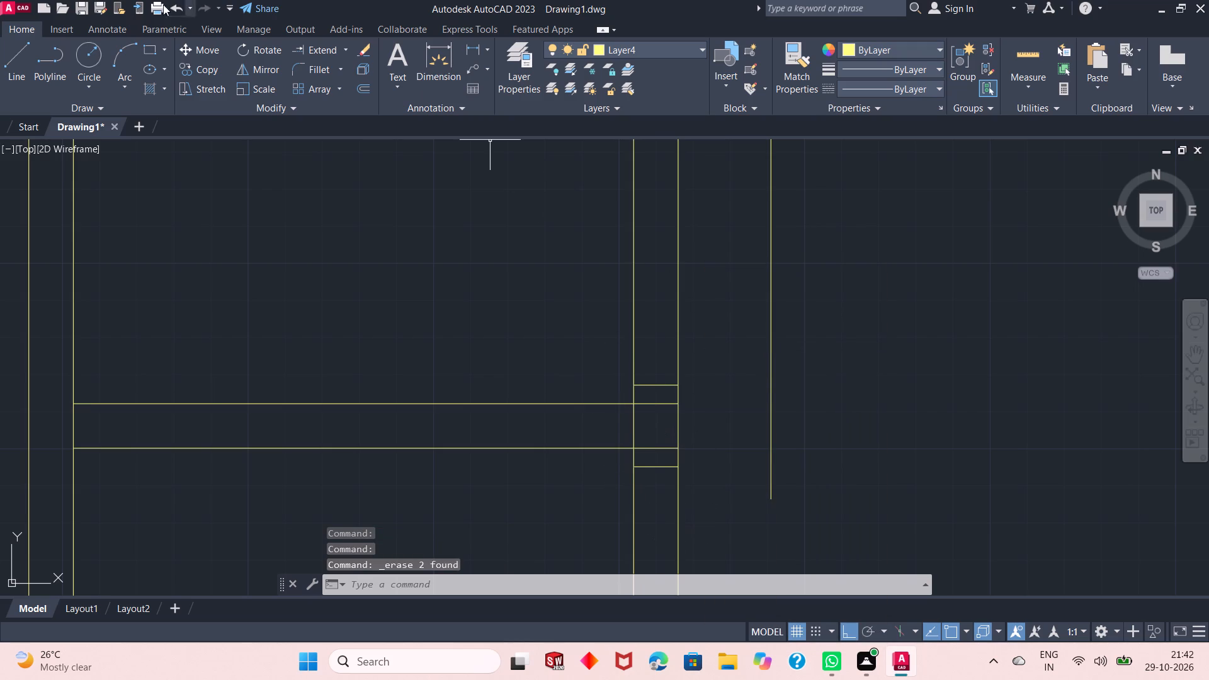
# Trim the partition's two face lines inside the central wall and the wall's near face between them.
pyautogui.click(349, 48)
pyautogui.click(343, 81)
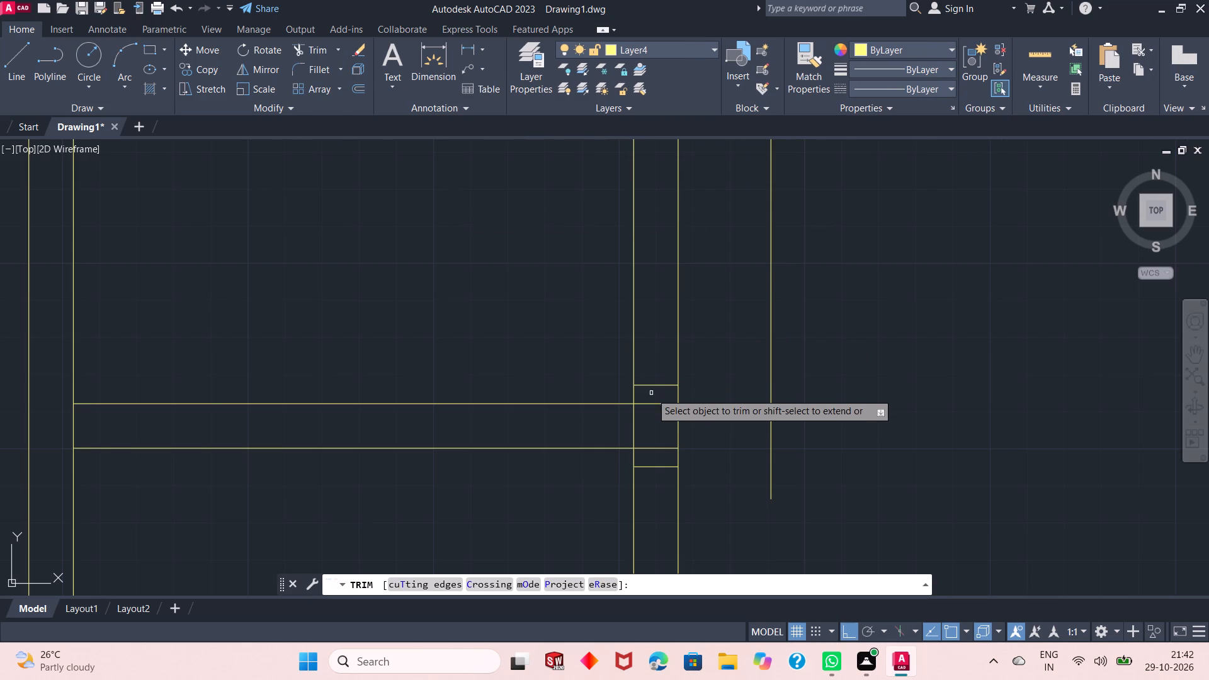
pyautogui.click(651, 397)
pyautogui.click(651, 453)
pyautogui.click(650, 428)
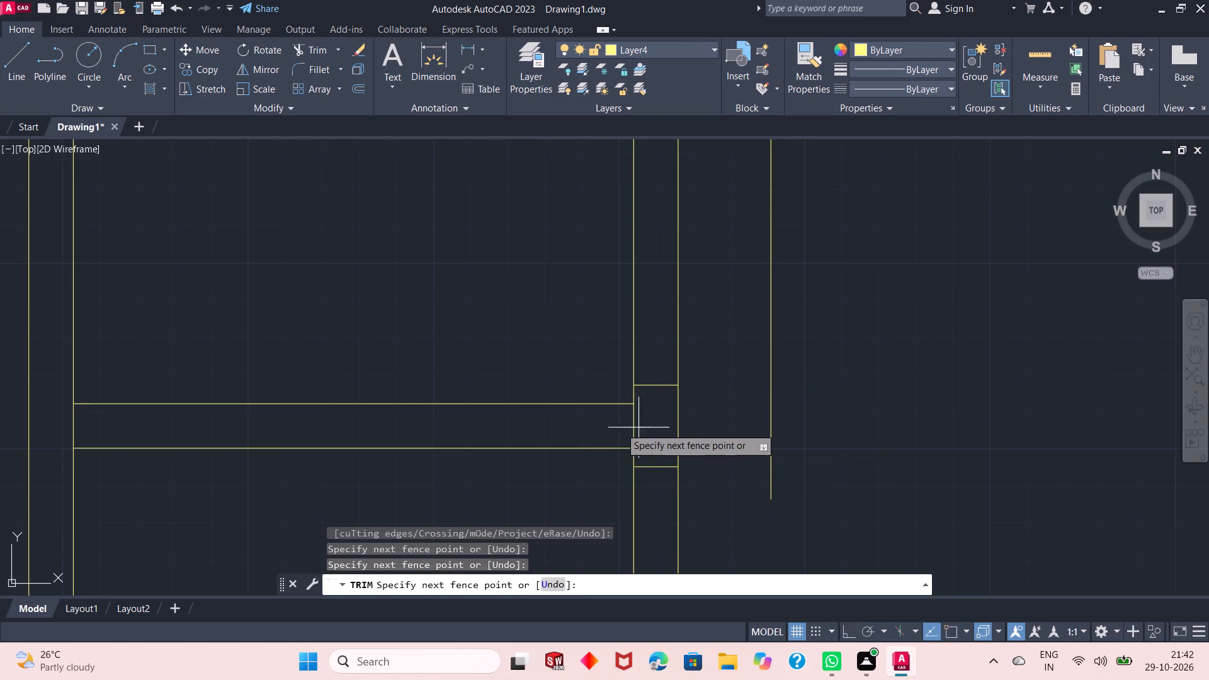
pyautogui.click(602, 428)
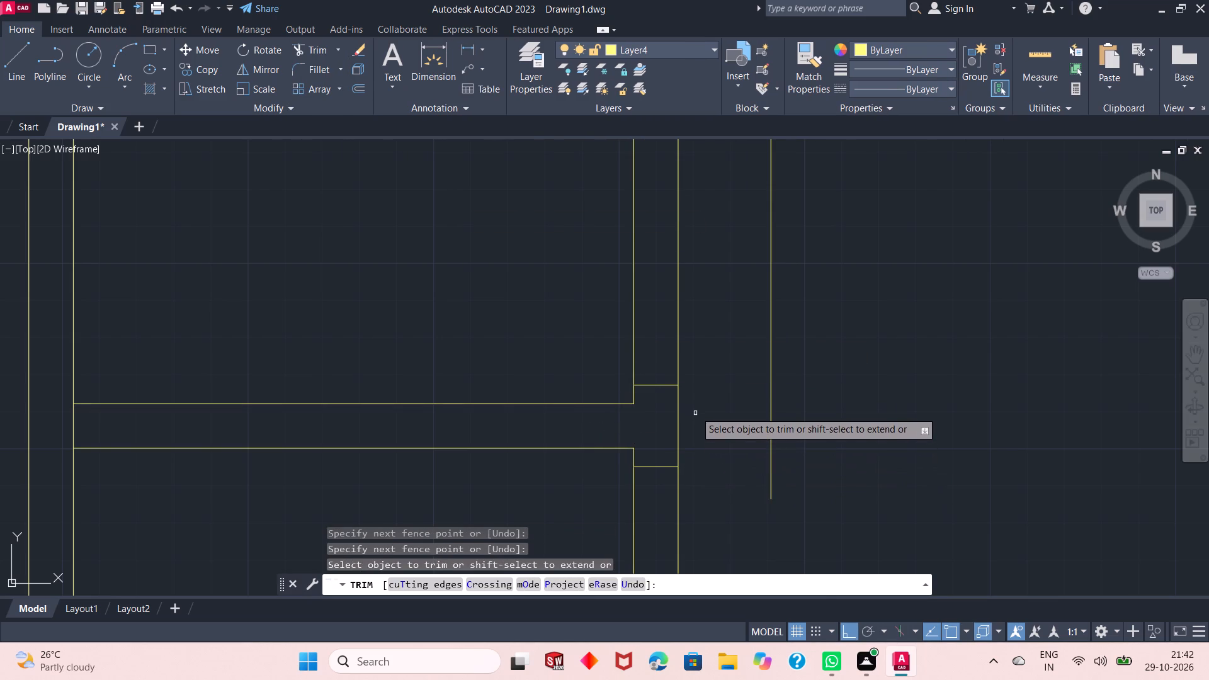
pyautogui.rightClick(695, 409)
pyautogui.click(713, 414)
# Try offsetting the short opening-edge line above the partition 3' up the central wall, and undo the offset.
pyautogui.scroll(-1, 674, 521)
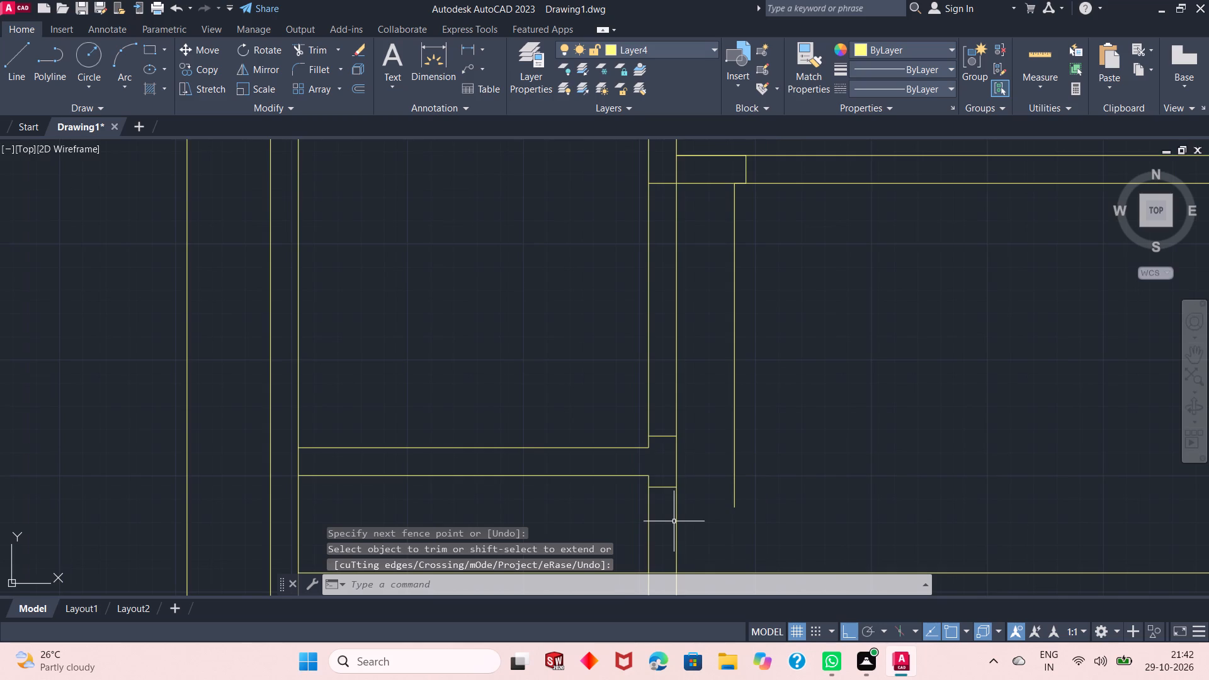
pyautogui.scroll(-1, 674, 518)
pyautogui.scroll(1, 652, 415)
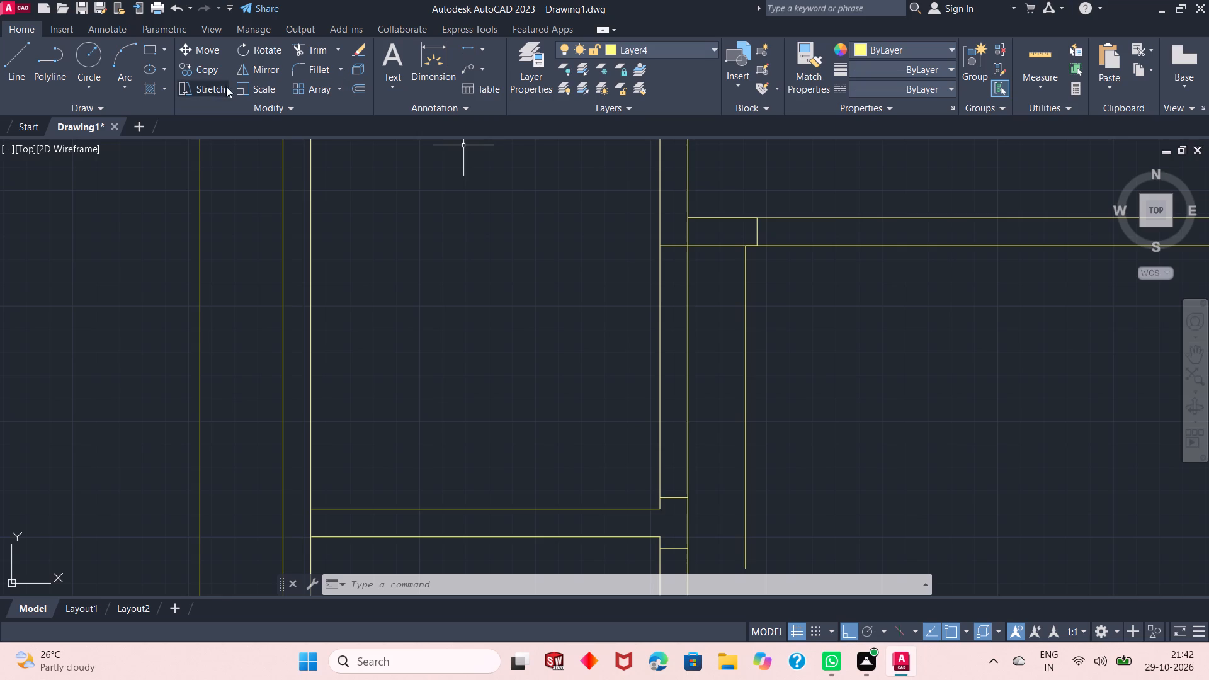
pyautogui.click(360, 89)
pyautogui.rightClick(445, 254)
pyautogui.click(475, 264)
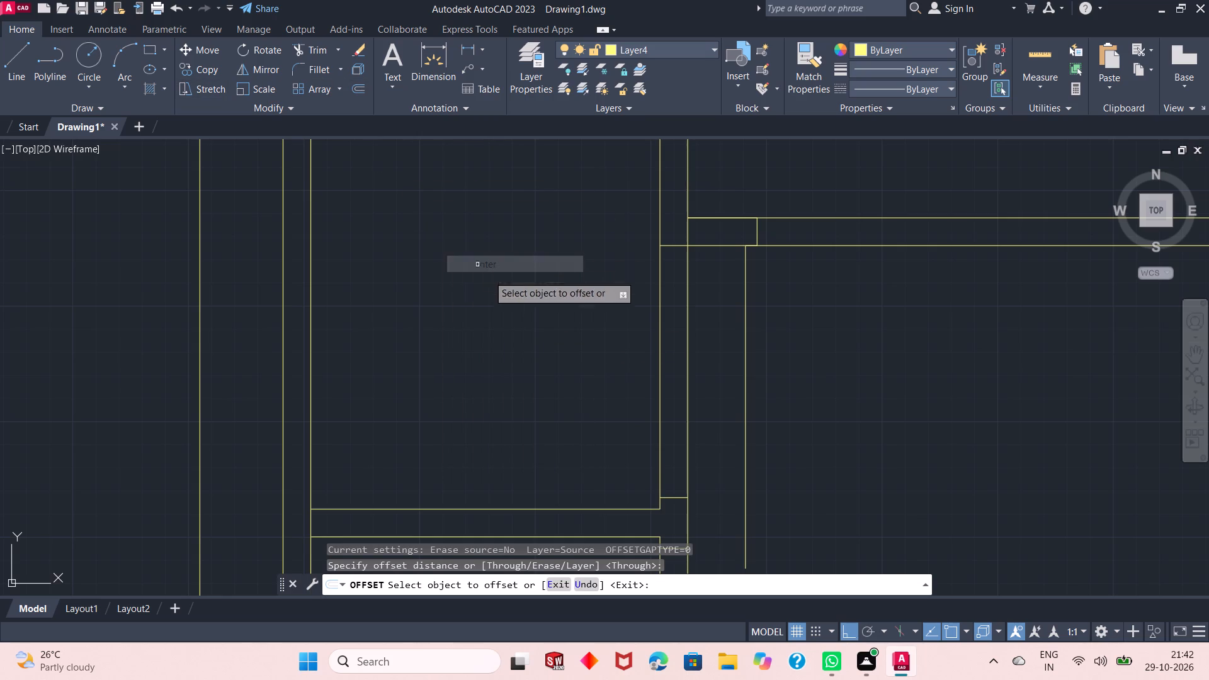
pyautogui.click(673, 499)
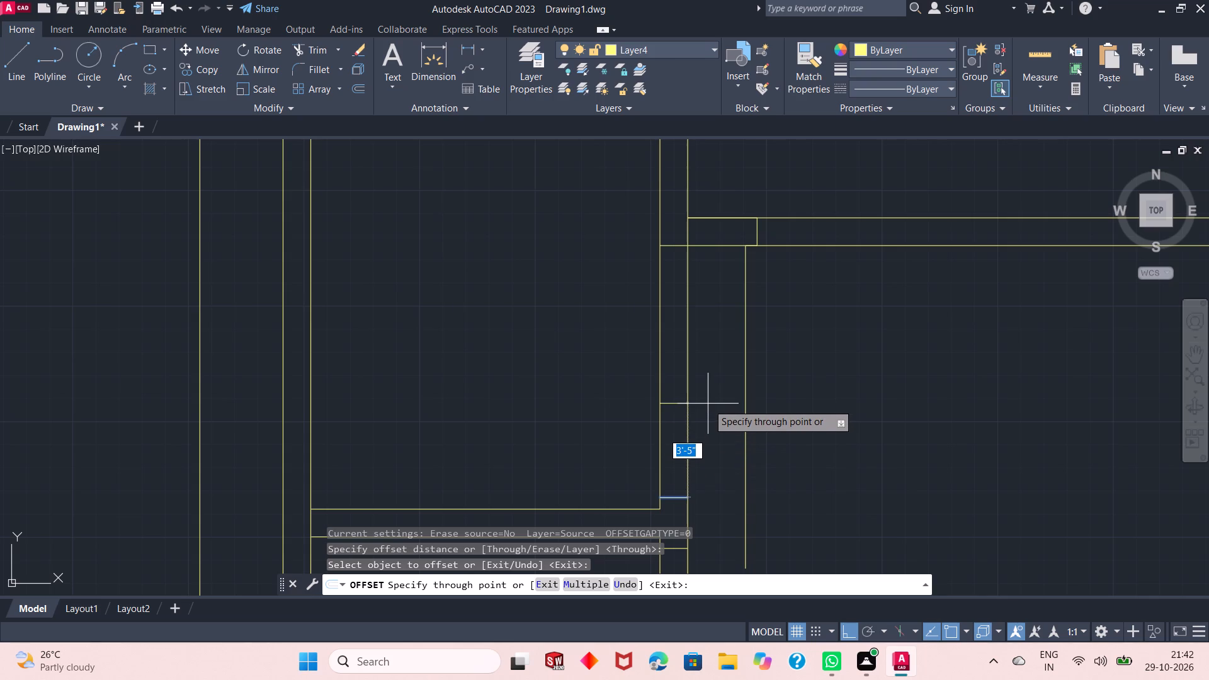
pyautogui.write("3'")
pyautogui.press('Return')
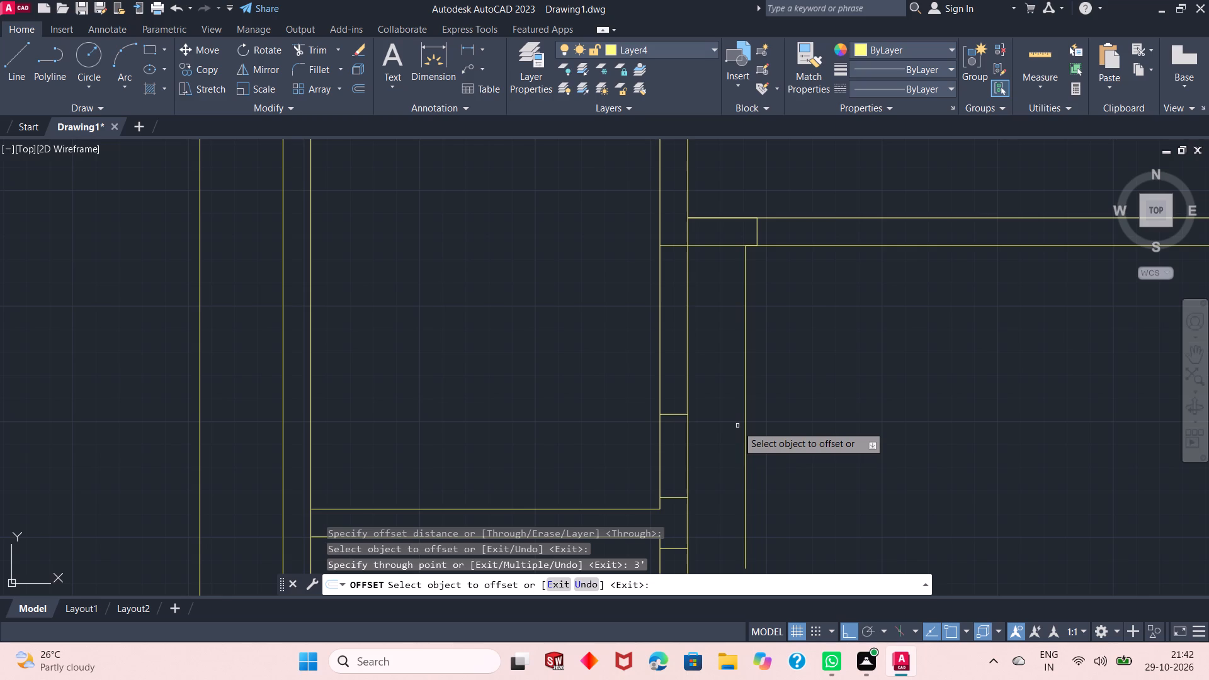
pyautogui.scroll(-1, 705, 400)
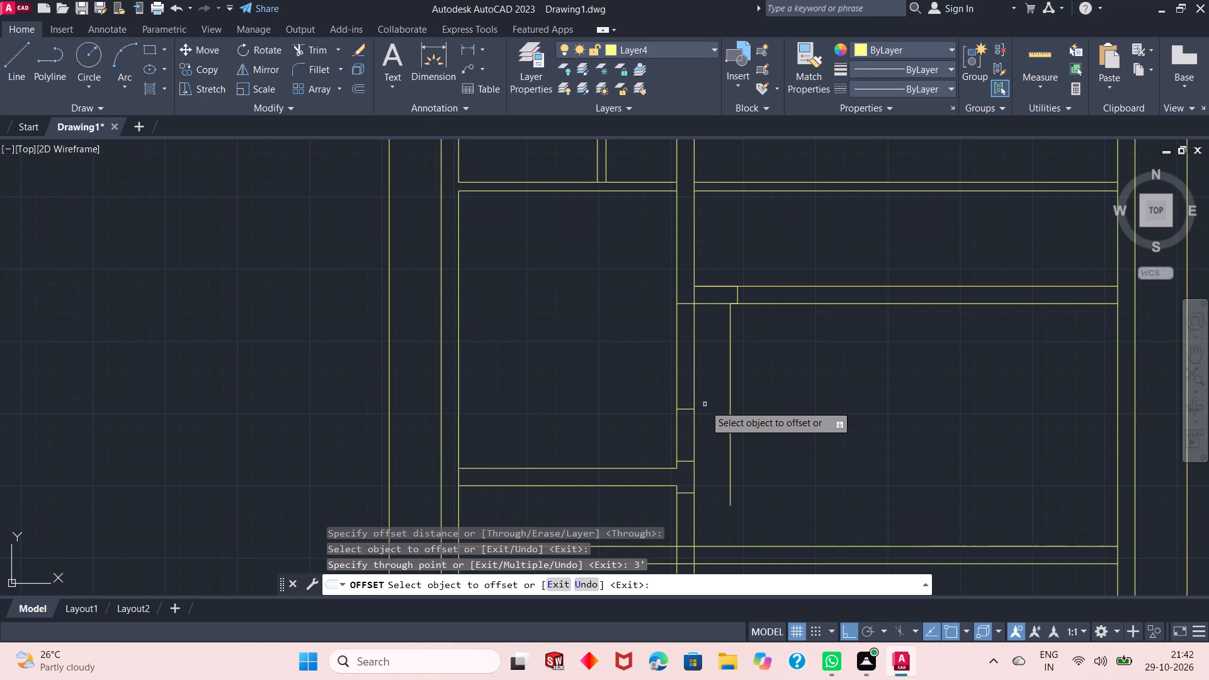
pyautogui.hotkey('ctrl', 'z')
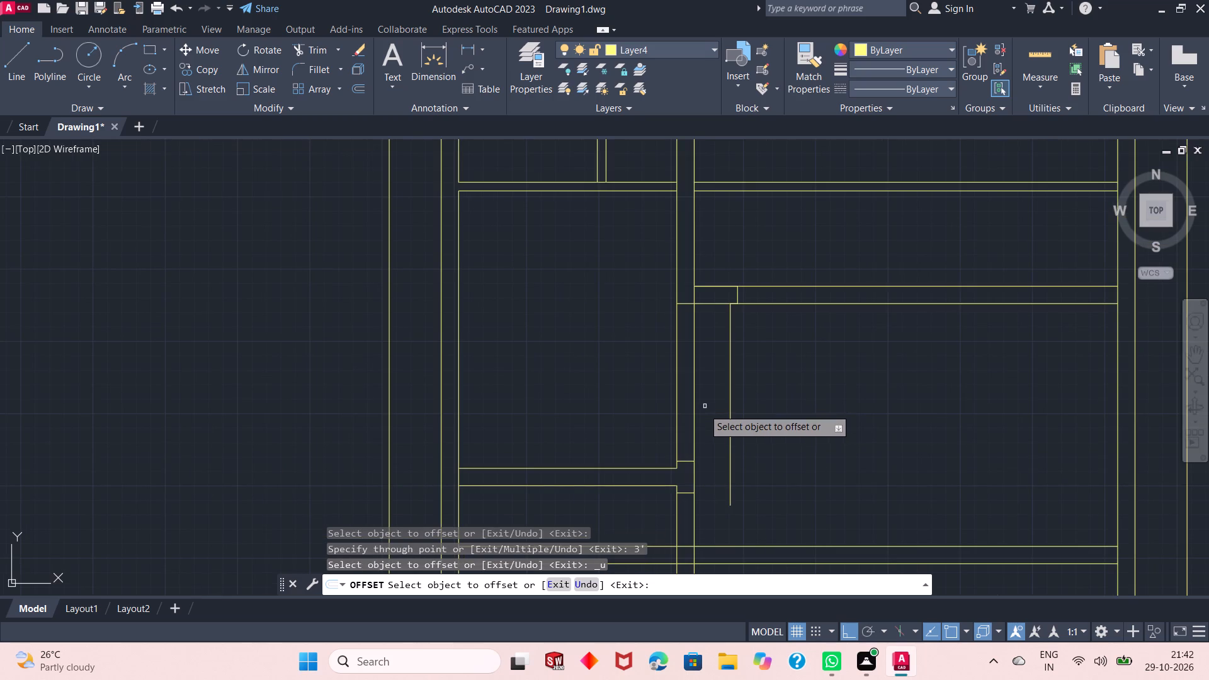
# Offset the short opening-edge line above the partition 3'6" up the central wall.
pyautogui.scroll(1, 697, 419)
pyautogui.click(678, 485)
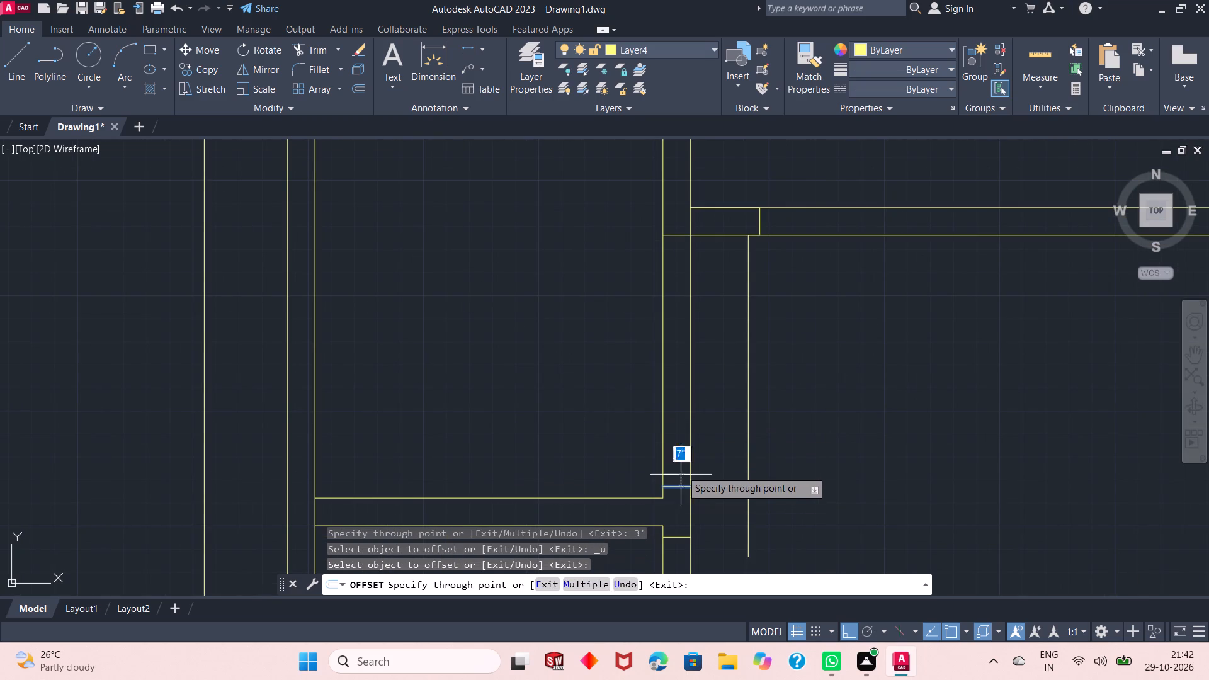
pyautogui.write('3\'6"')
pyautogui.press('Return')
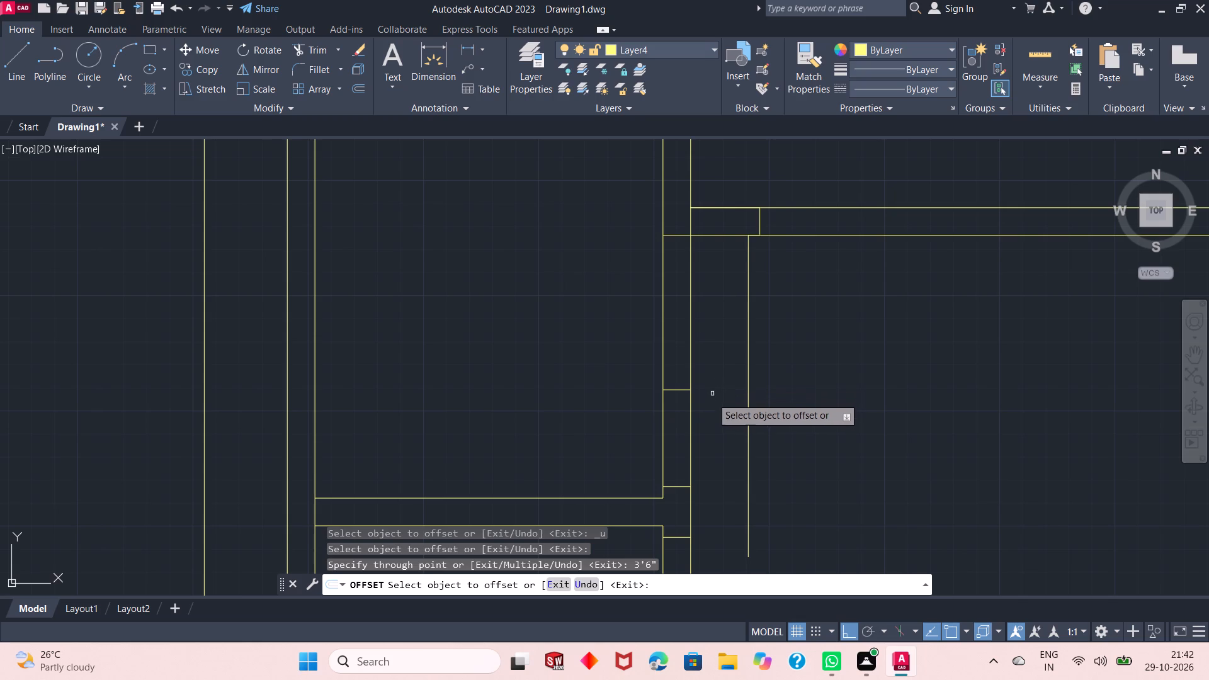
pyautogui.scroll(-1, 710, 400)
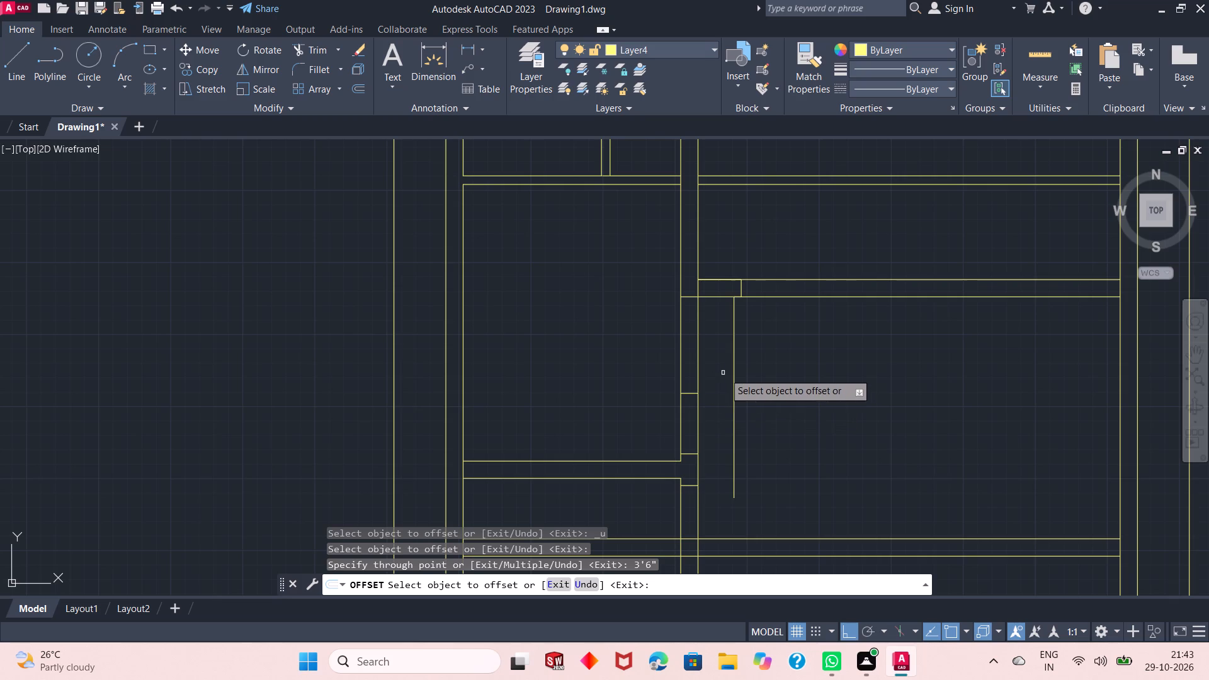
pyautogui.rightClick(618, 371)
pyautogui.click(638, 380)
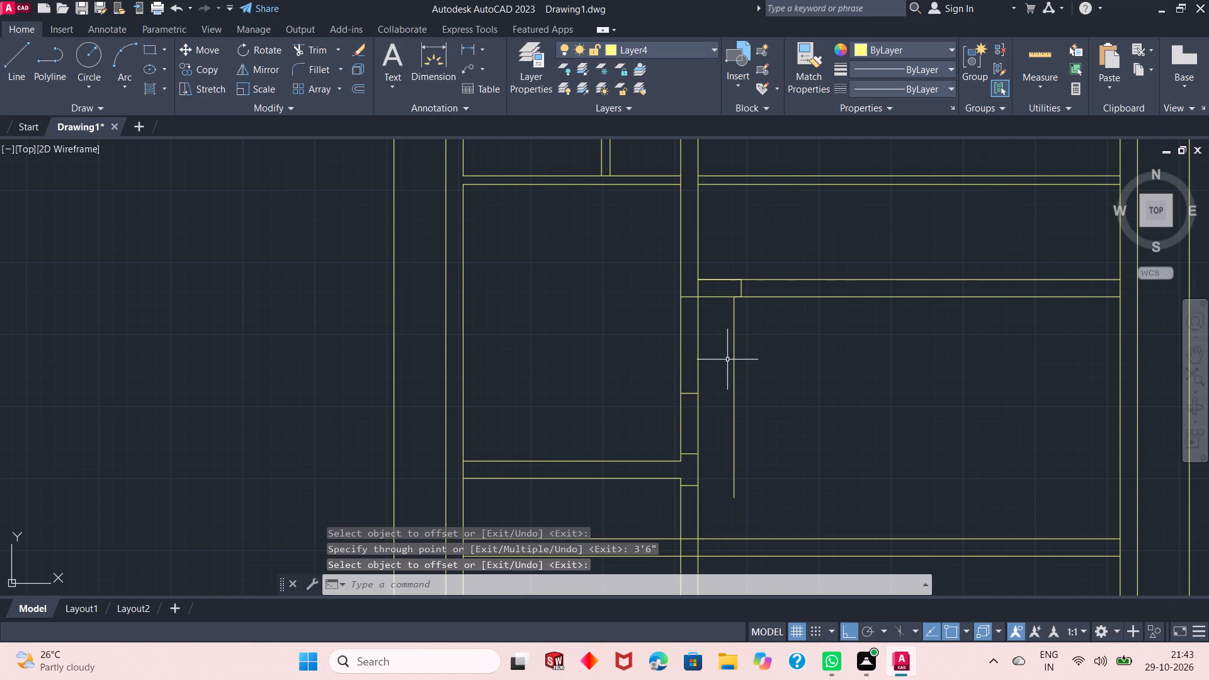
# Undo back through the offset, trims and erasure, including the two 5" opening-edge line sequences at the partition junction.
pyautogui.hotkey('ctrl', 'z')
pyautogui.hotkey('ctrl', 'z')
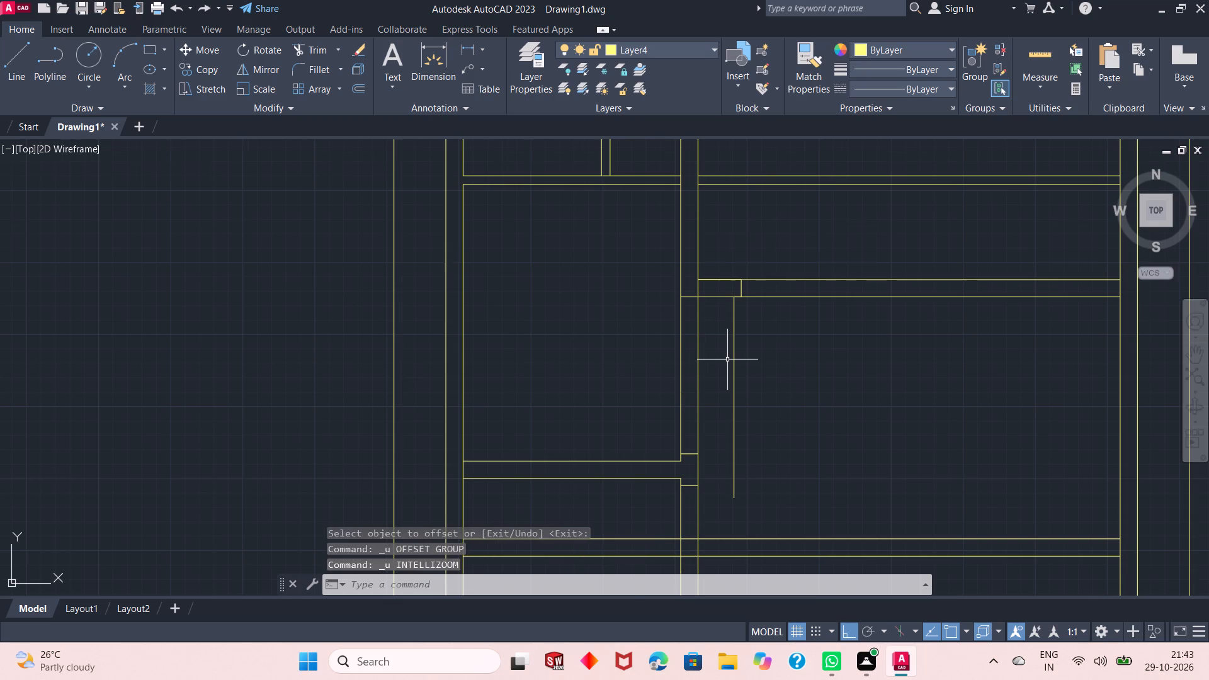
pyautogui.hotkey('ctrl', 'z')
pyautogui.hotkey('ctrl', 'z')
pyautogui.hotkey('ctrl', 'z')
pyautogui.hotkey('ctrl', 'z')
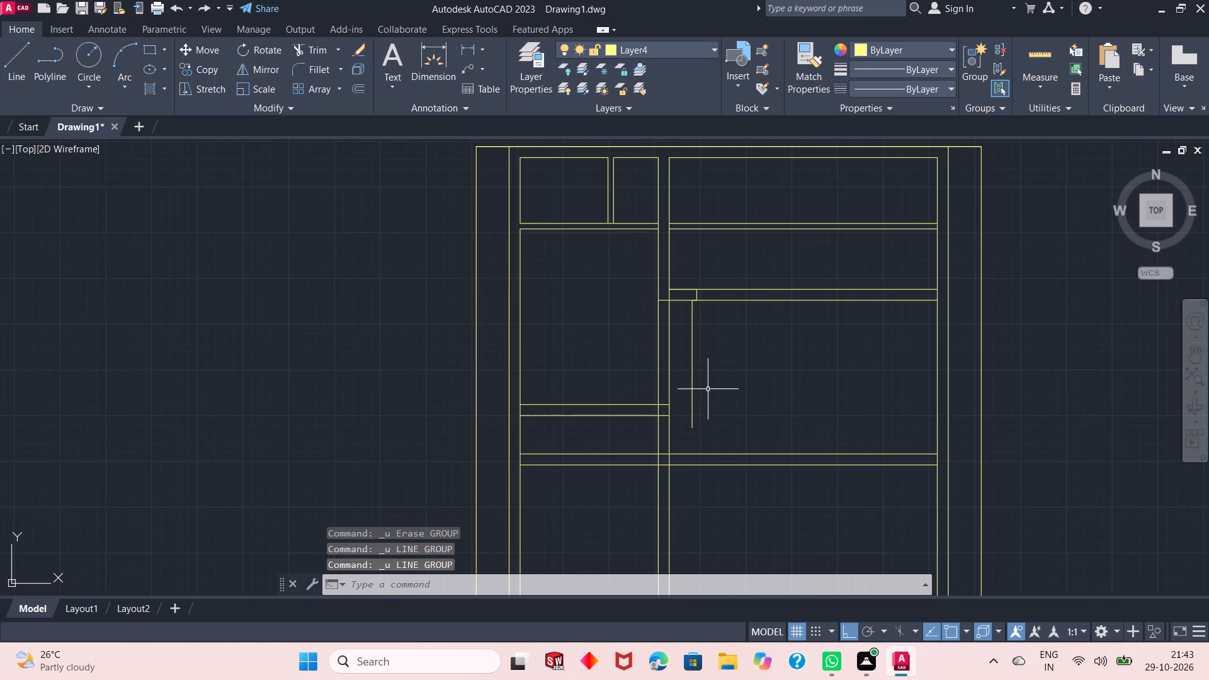
# Erase the long vertical line, the short cross line and the short horizontal segment where the other room's partition meets the central wall.
pyautogui.scroll(-1, 679, 433)
pyautogui.scroll(2, 671, 349)
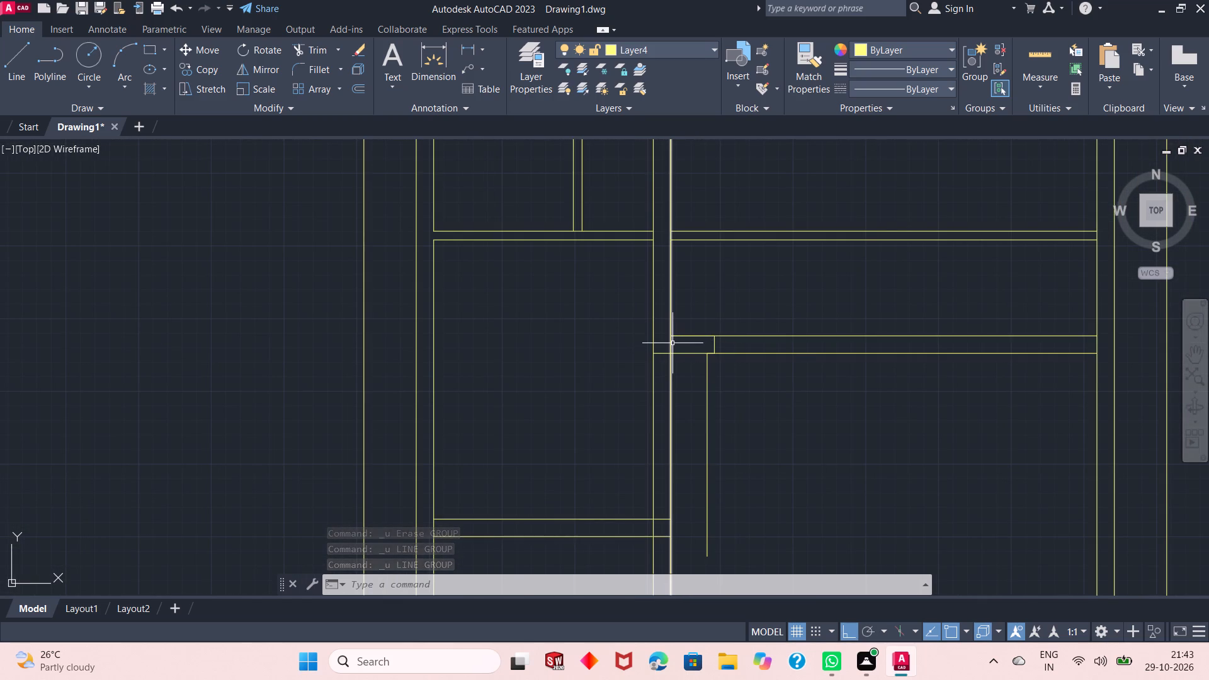
pyautogui.click(763, 399)
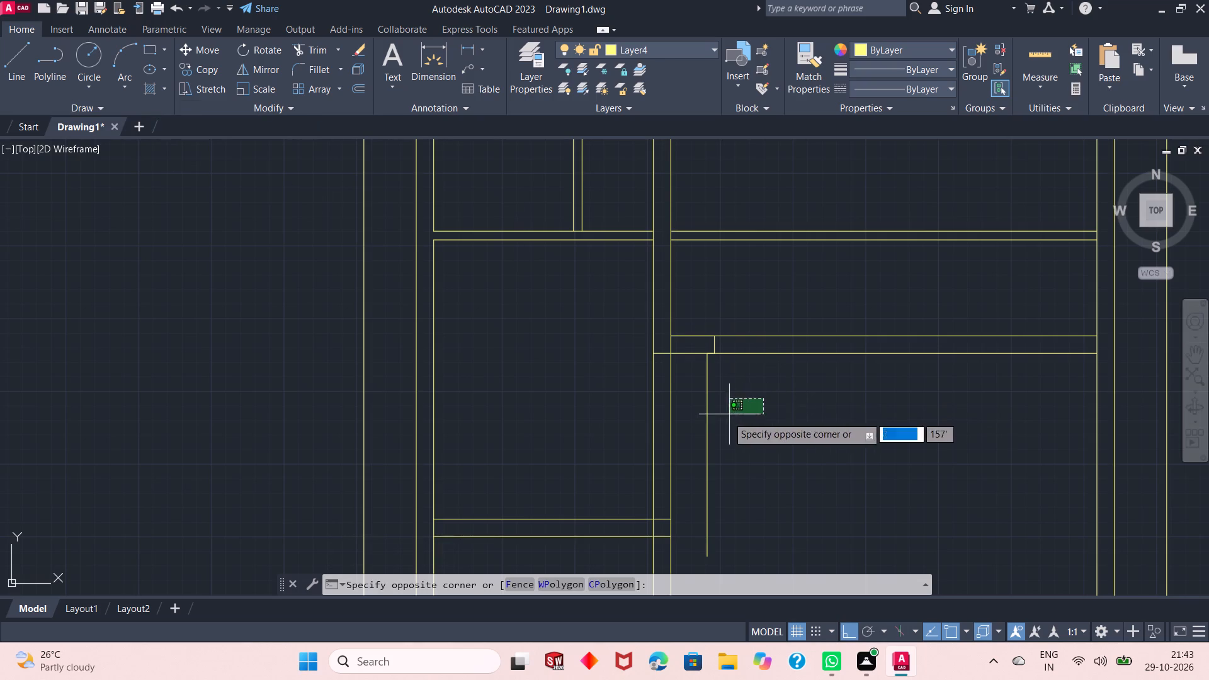
pyautogui.click(698, 438)
pyautogui.click(715, 345)
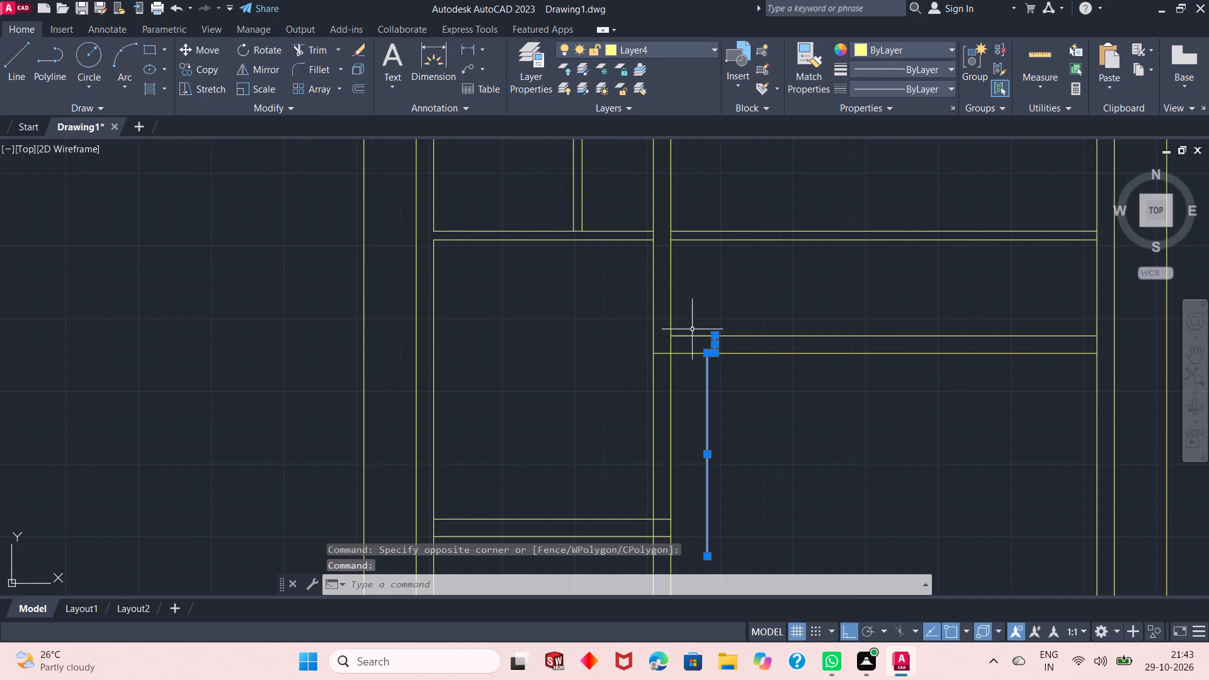
pyautogui.click(687, 336)
pyautogui.rightClick(715, 288)
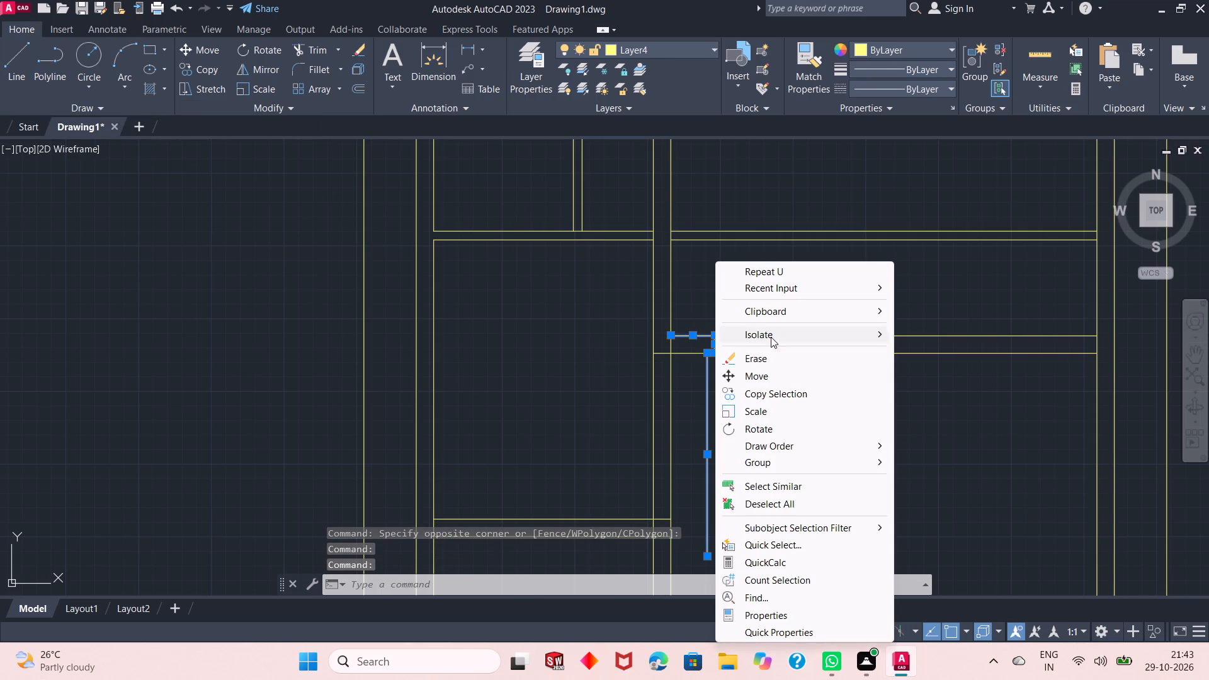
pyautogui.click(785, 360)
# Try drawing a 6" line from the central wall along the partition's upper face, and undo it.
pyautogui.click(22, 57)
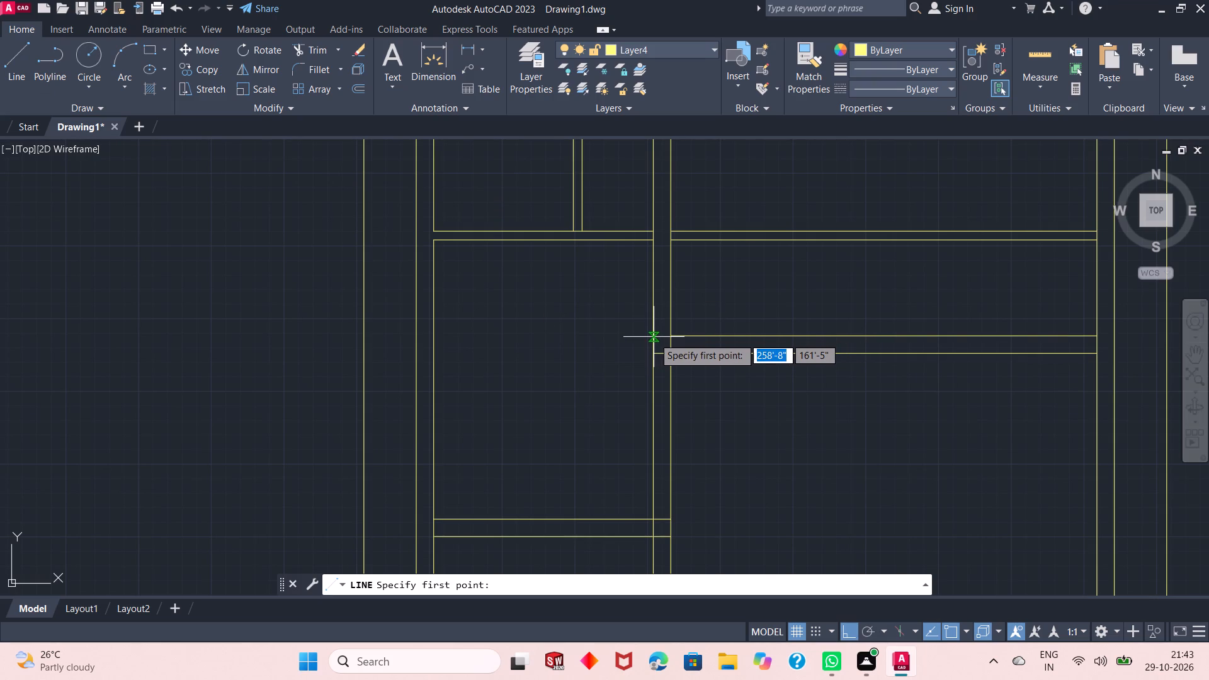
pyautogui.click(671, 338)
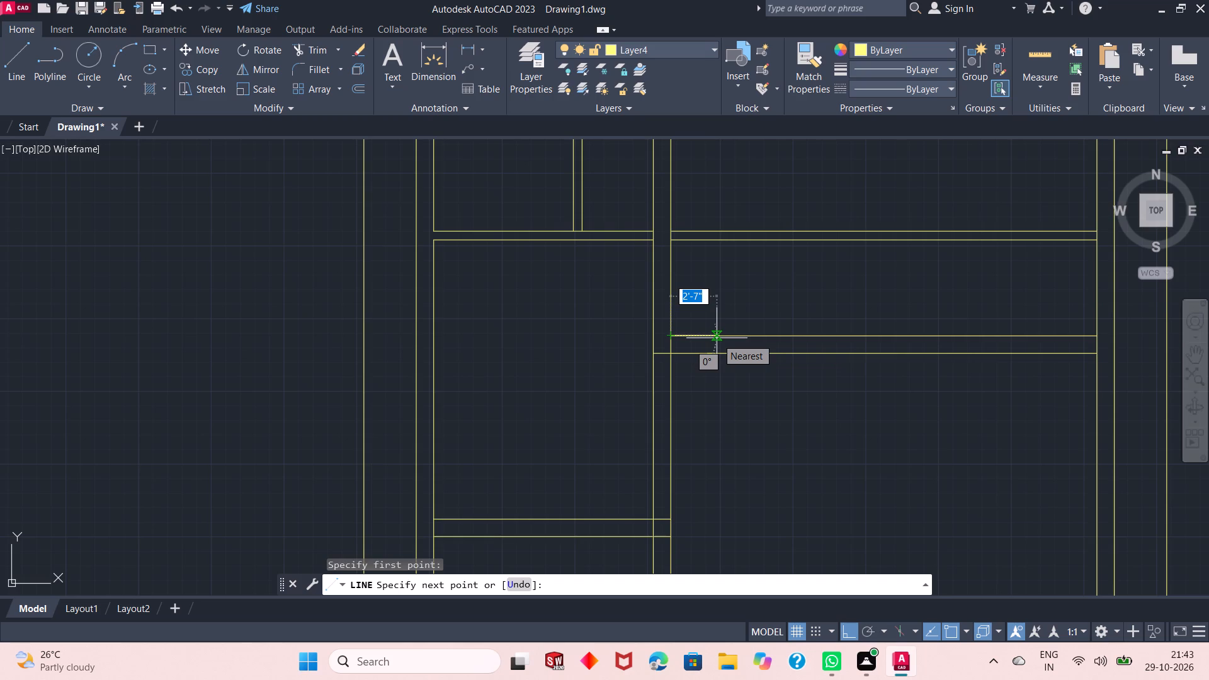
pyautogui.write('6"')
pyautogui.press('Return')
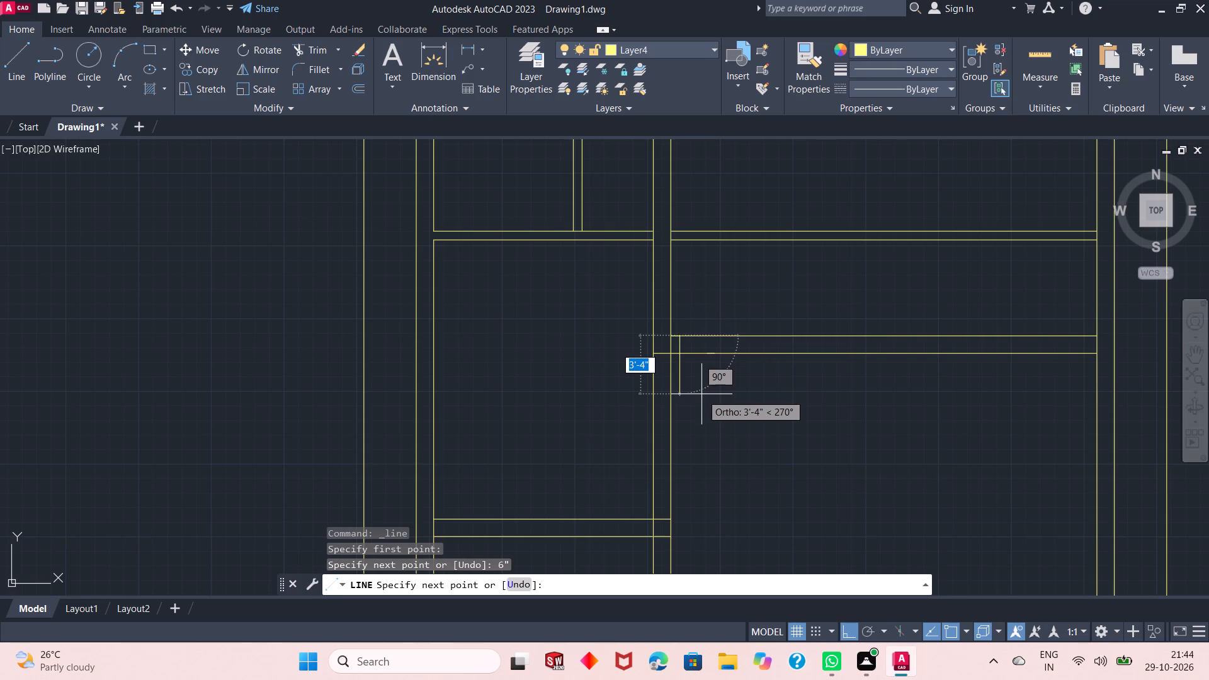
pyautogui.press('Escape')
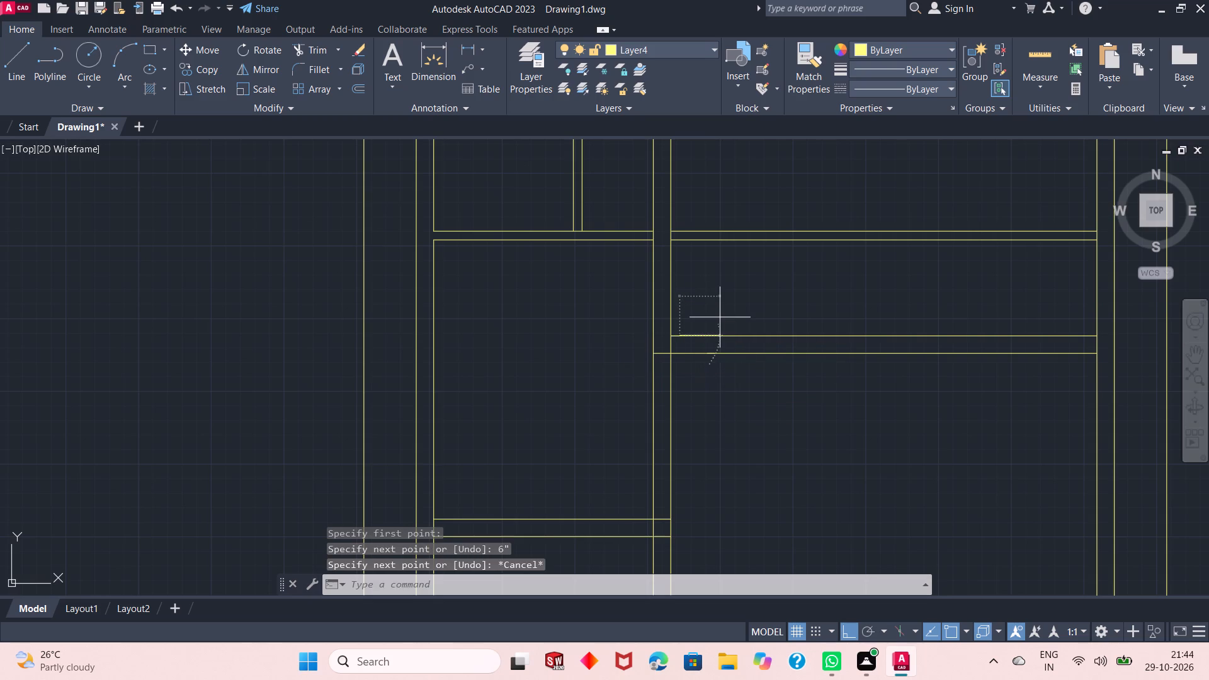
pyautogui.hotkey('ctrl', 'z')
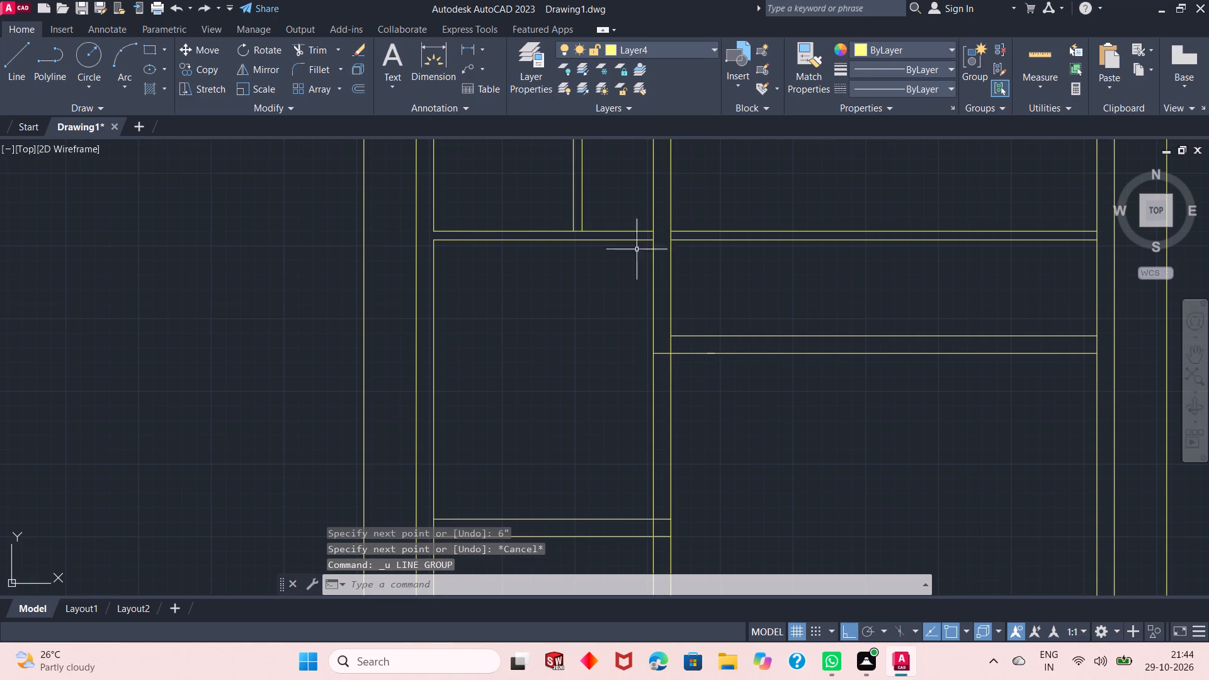
# Draw a line from the central wall's far face 1'6" along the partition's lower face, continuing 5'7" straight down.
pyautogui.click(6, 72)
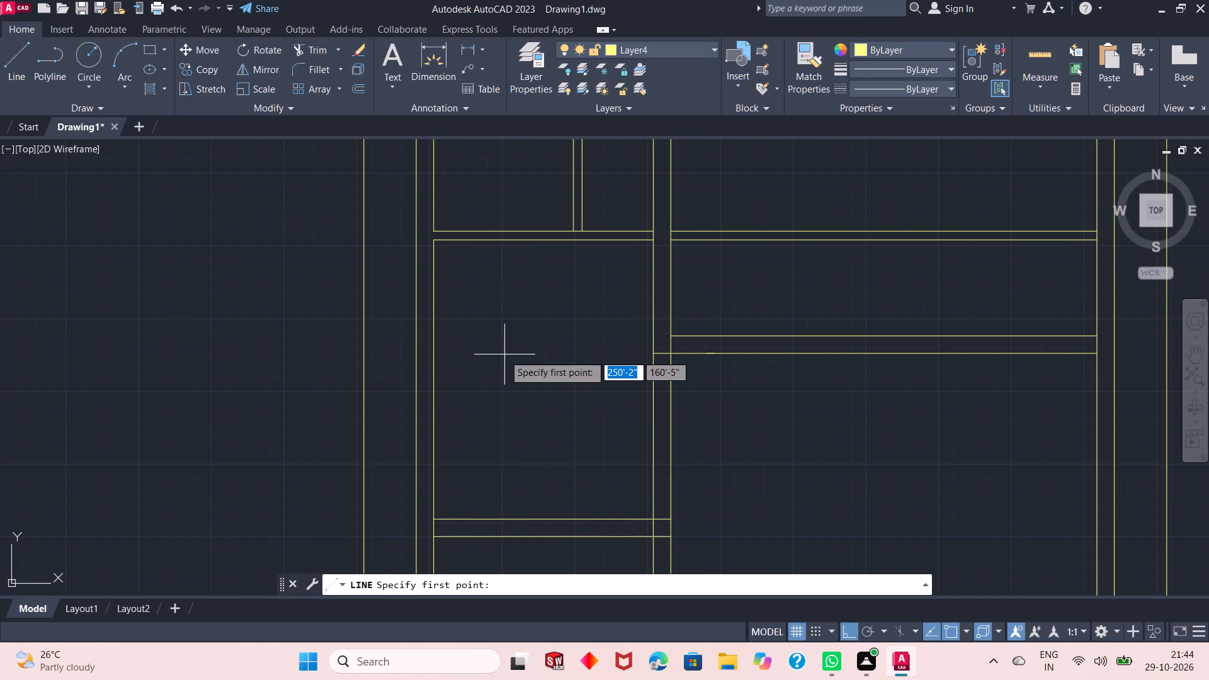
pyautogui.click(655, 354)
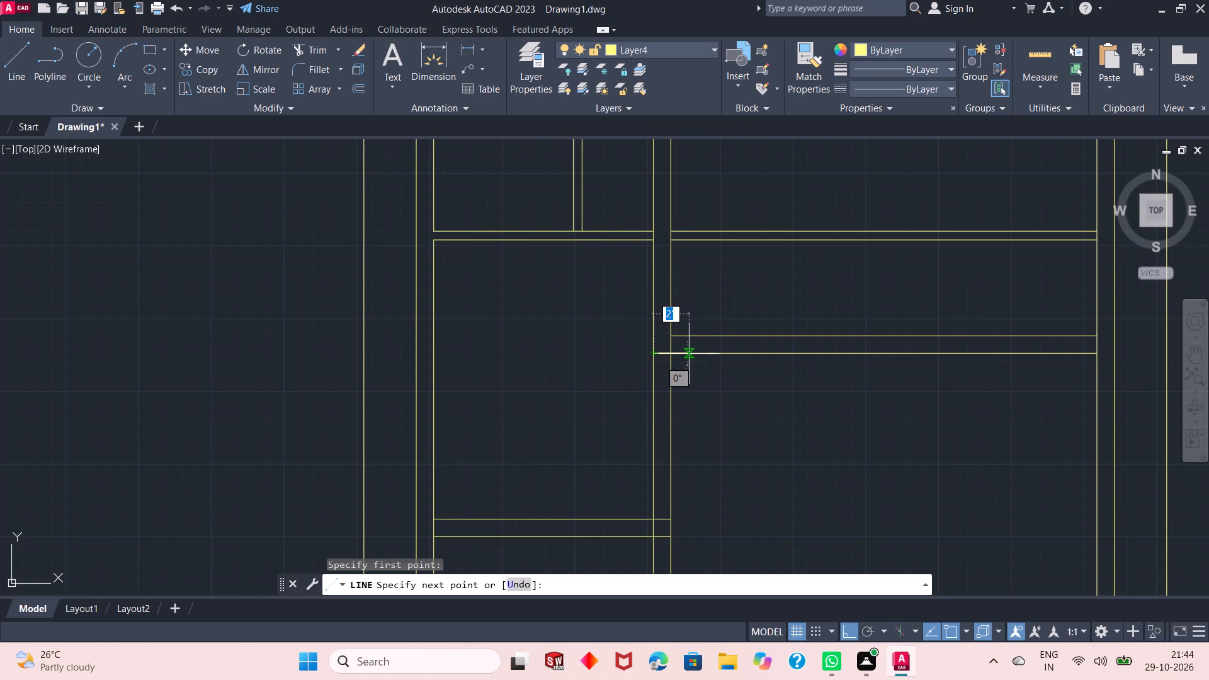
pyautogui.write("1'")
pyautogui.write('6"')
pyautogui.press('Return')
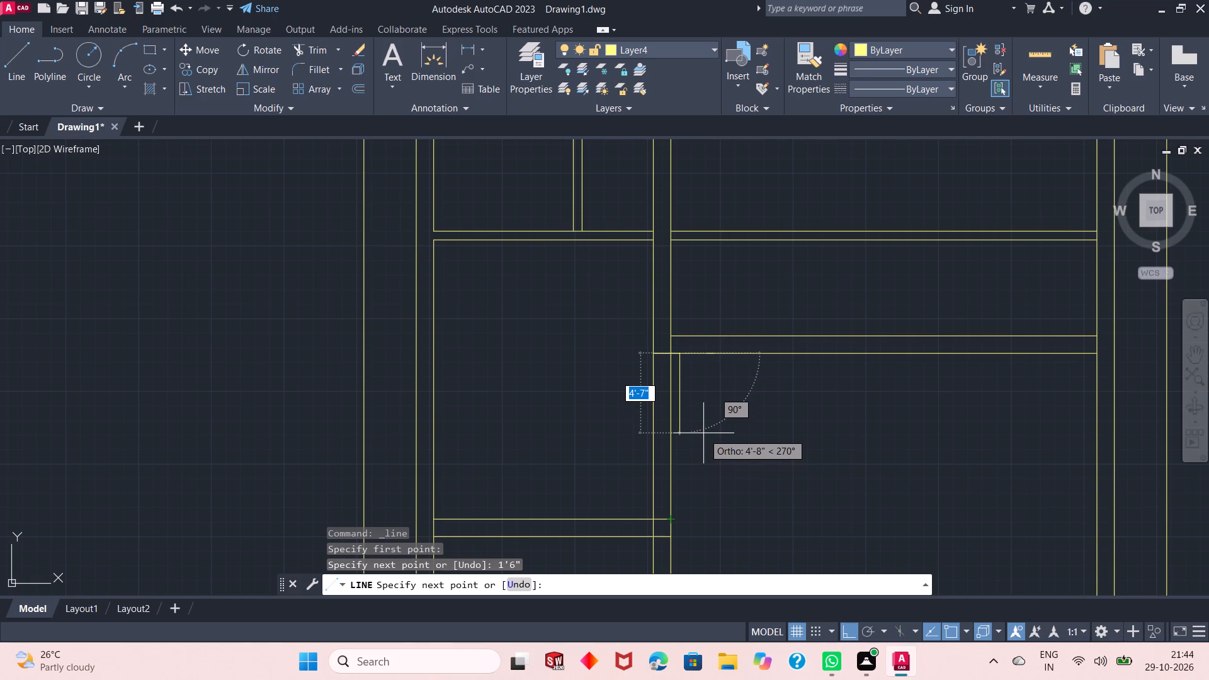
pyautogui.press('5')
pyautogui.write('\'7"')
pyautogui.press('Return')
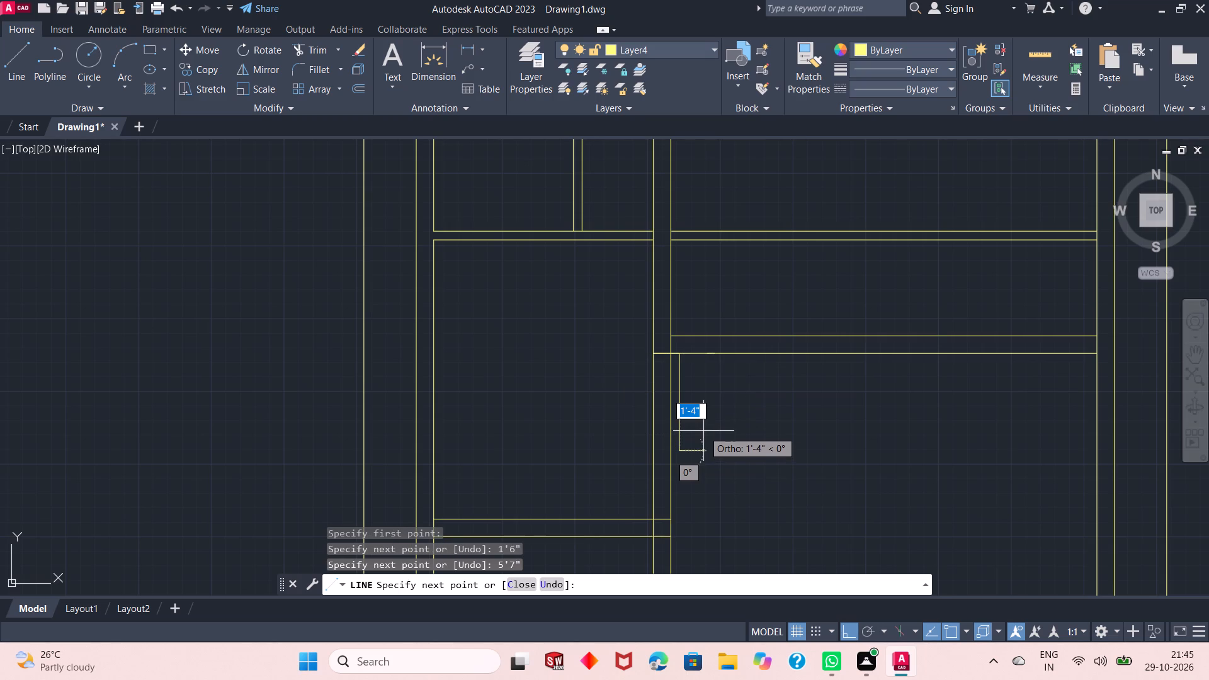
pyautogui.rightClick(703, 431)
pyautogui.click(733, 431)
pyautogui.click(734, 436)
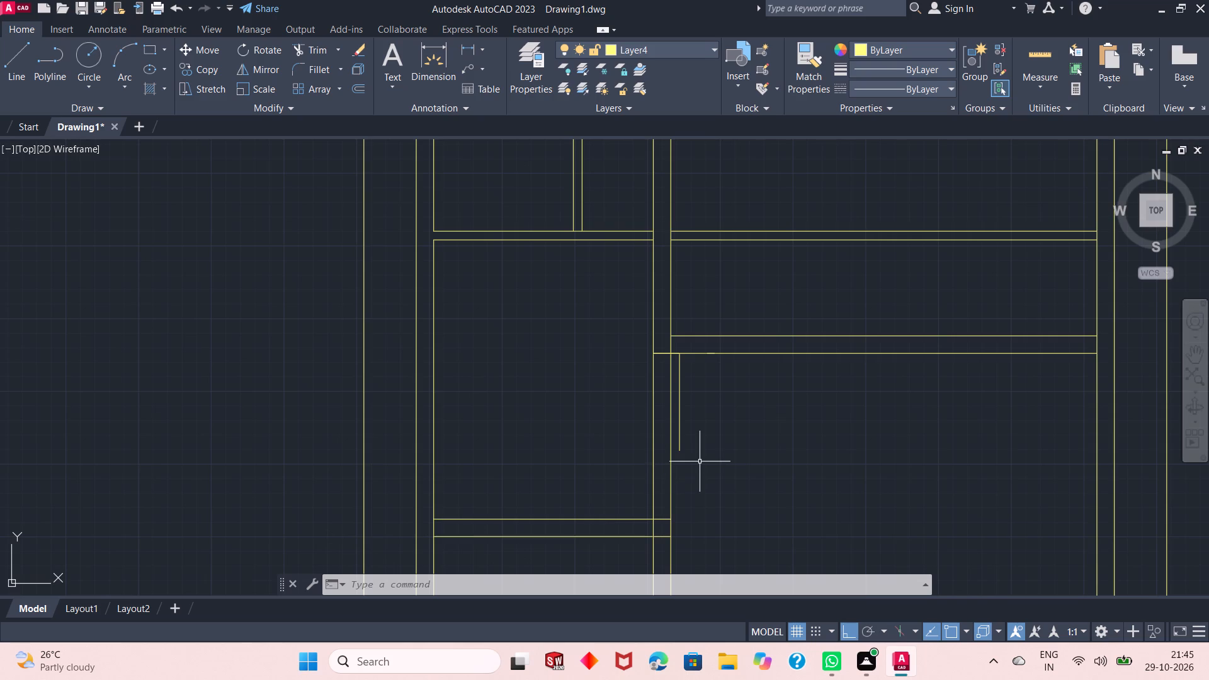
# From the 5'7" line's lower end, draw lines 1' away from the central wall, up to the partition's lower face, 5" along it and across its thickness.
pyautogui.click(16, 61)
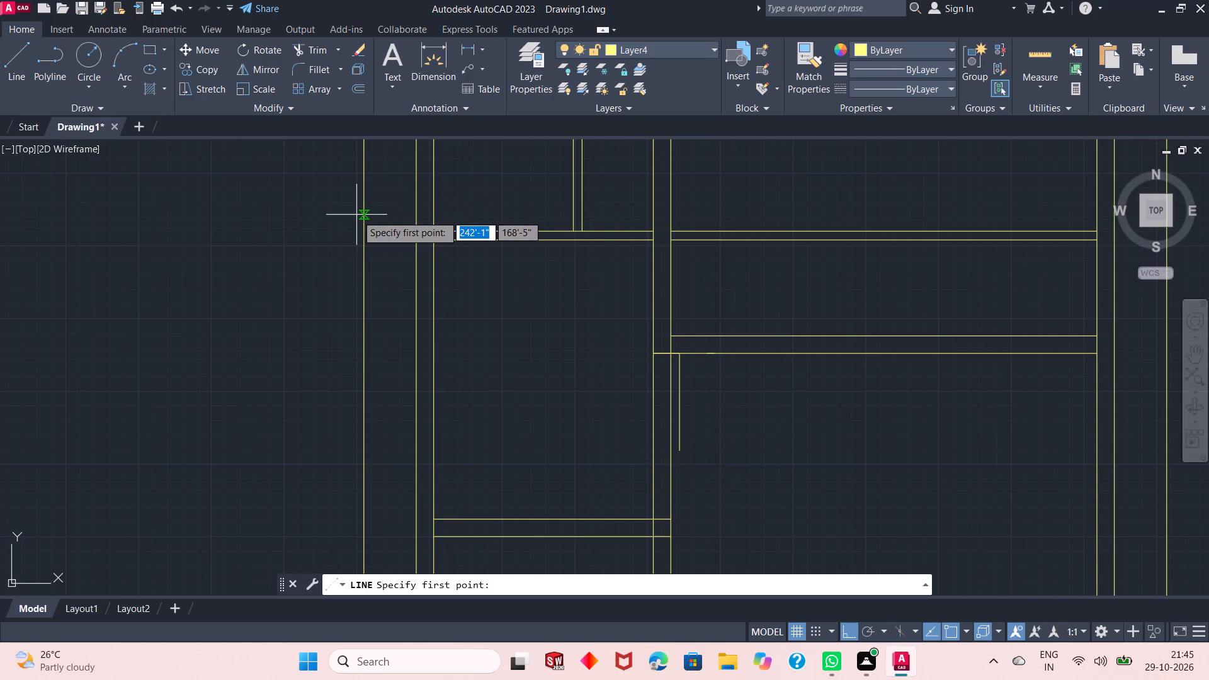
pyautogui.click(683, 448)
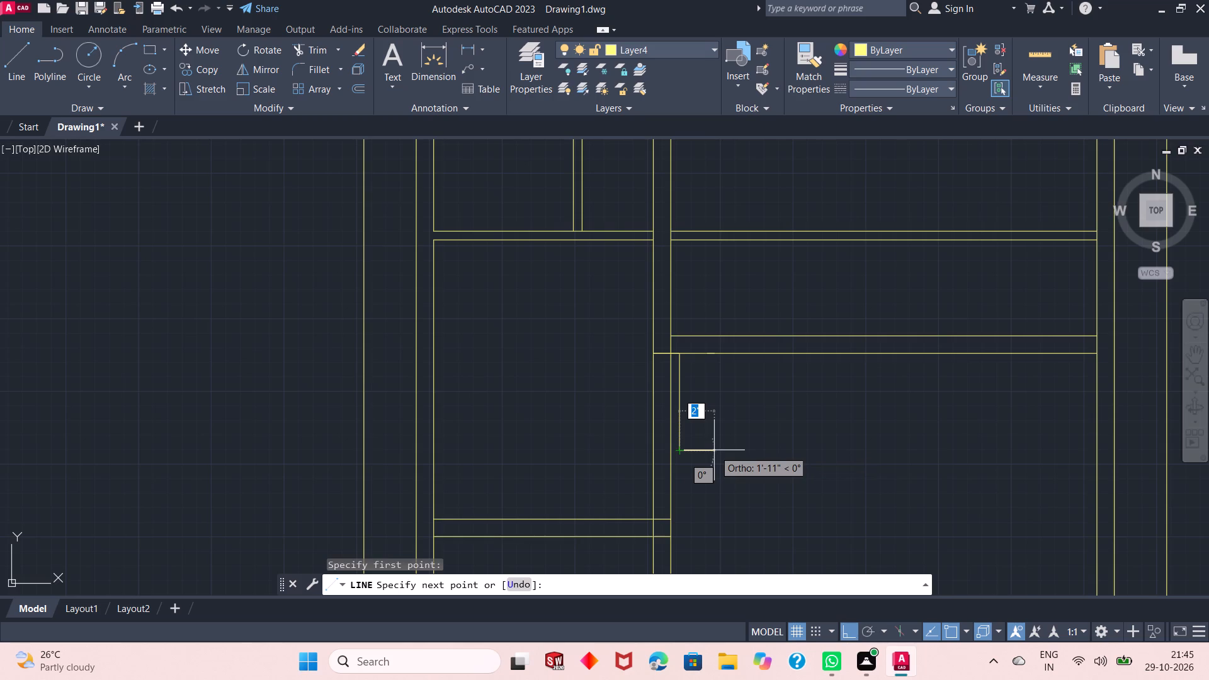
pyautogui.press('1')
pyautogui.press("'")
pyautogui.press('Return')
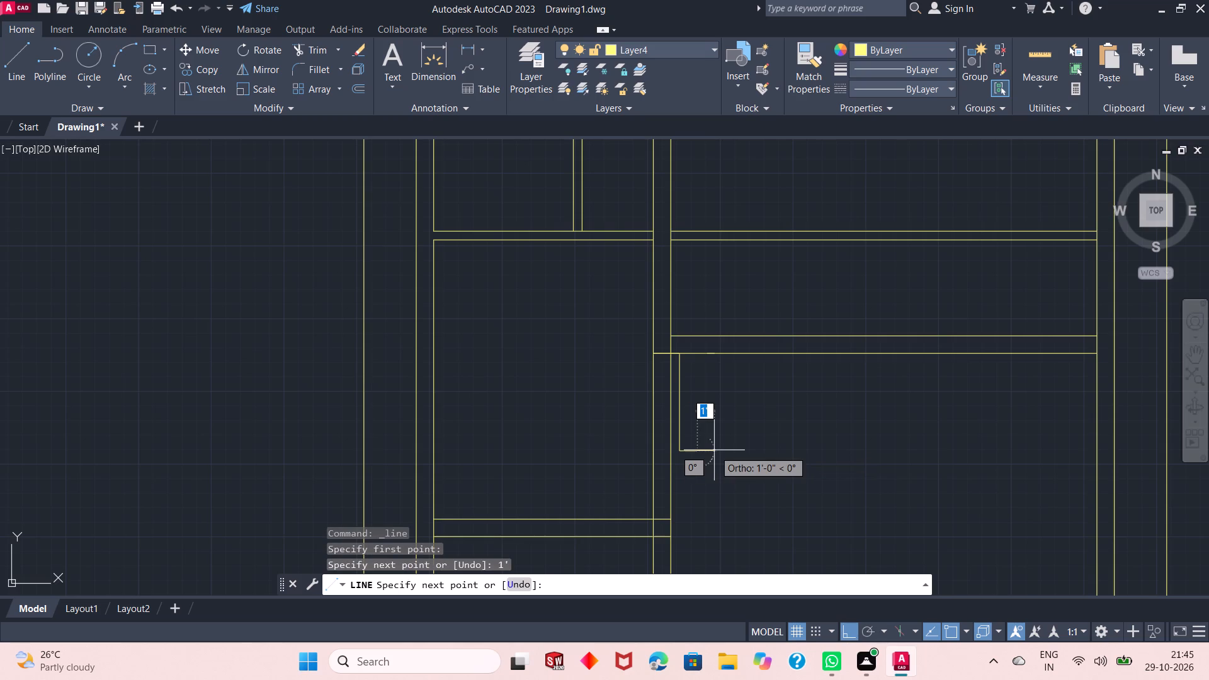
pyautogui.click(695, 353)
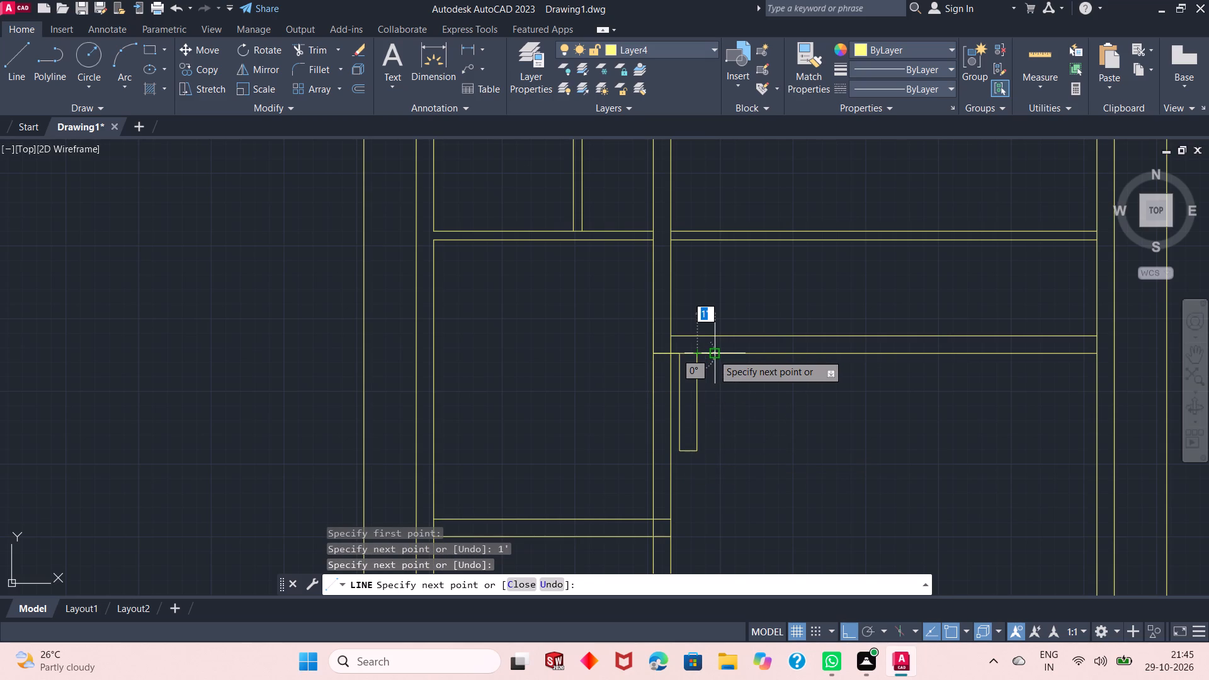
pyautogui.write('5"')
pyautogui.press('Return')
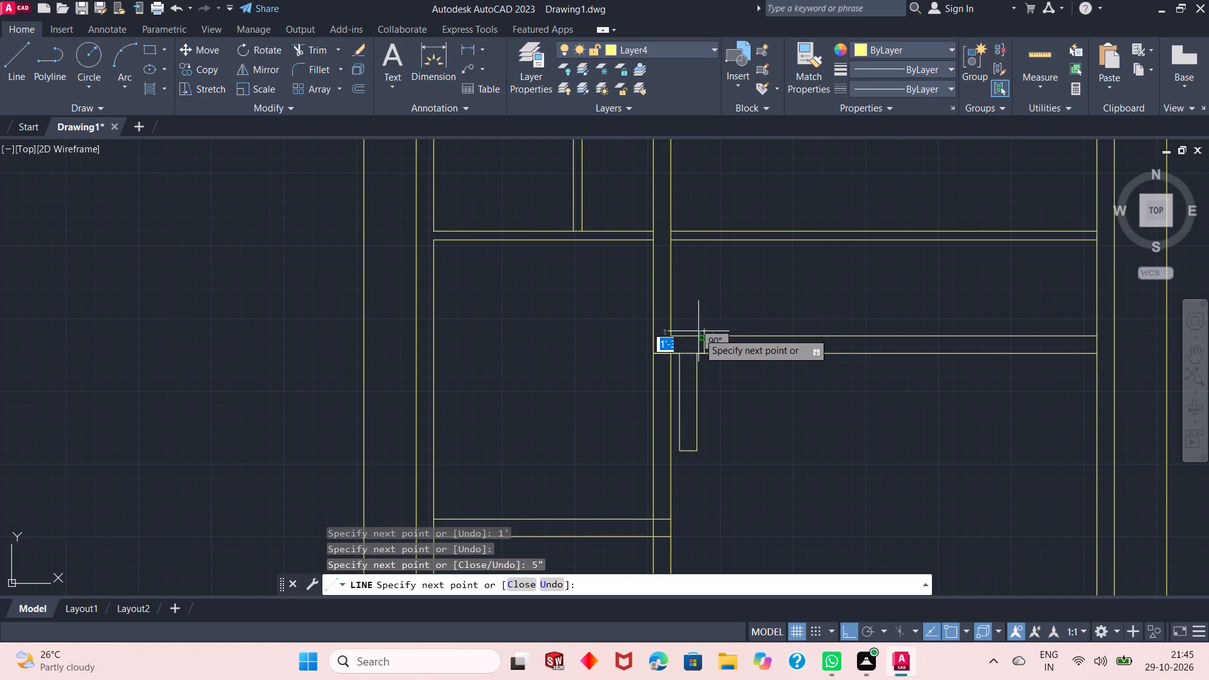
pyautogui.click(703, 334)
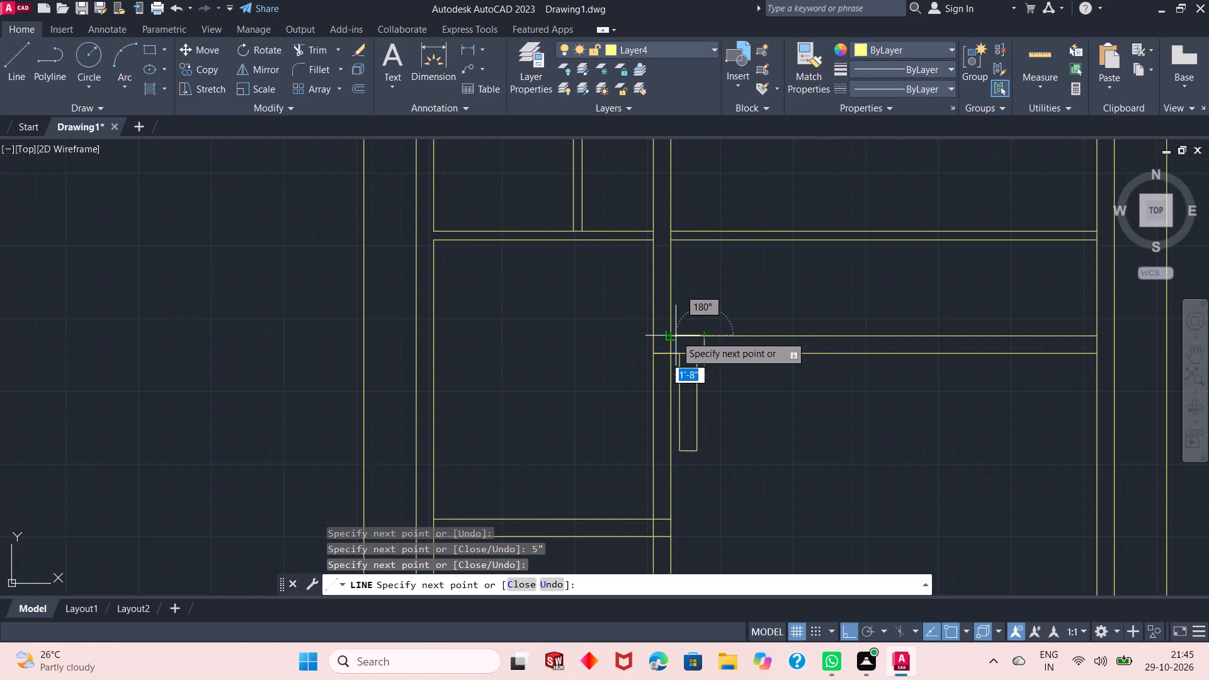
pyautogui.rightClick(742, 304)
pyautogui.click(773, 312)
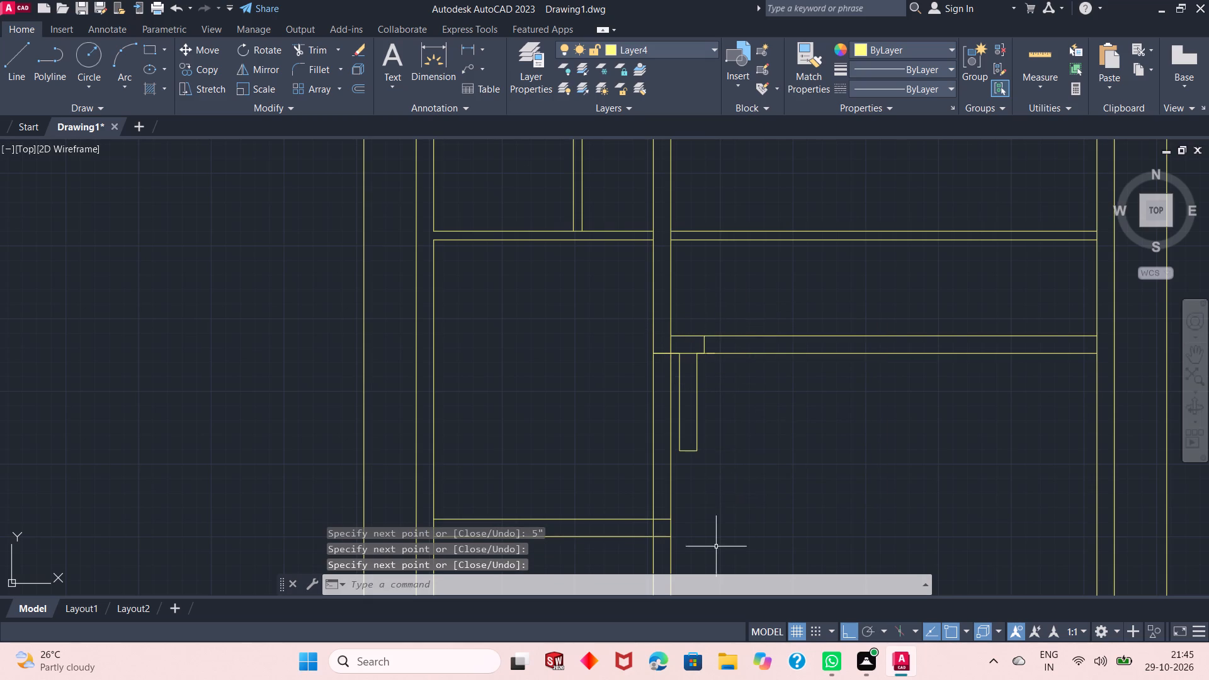
# Draw a line about 4'11" straight down from the 1'-wide strip's outer lower corner, level with the other room's lower partition face.
pyautogui.click(16, 71)
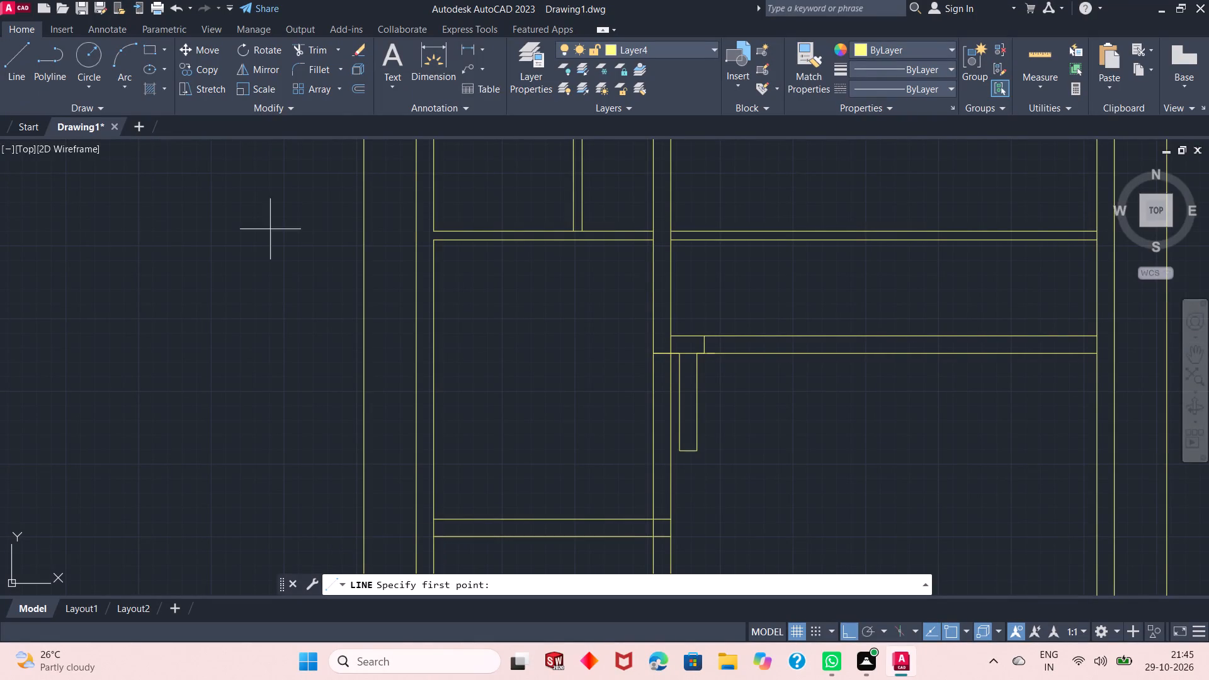
pyautogui.click(696, 454)
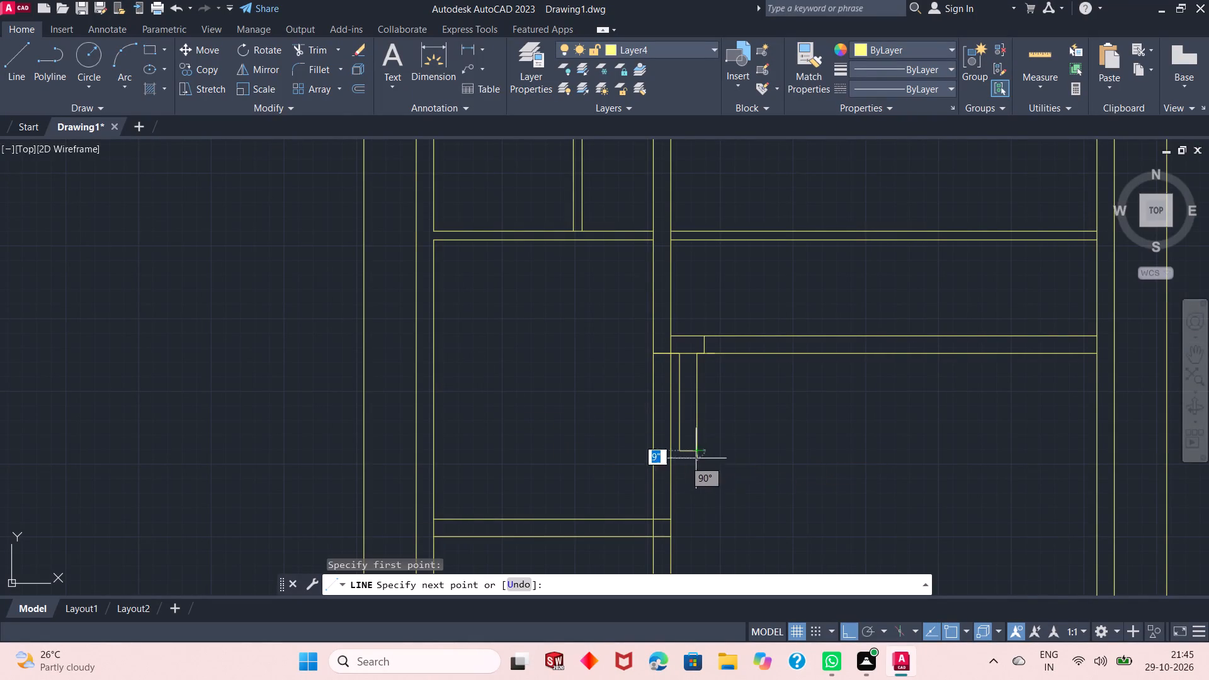
pyautogui.click(696, 538)
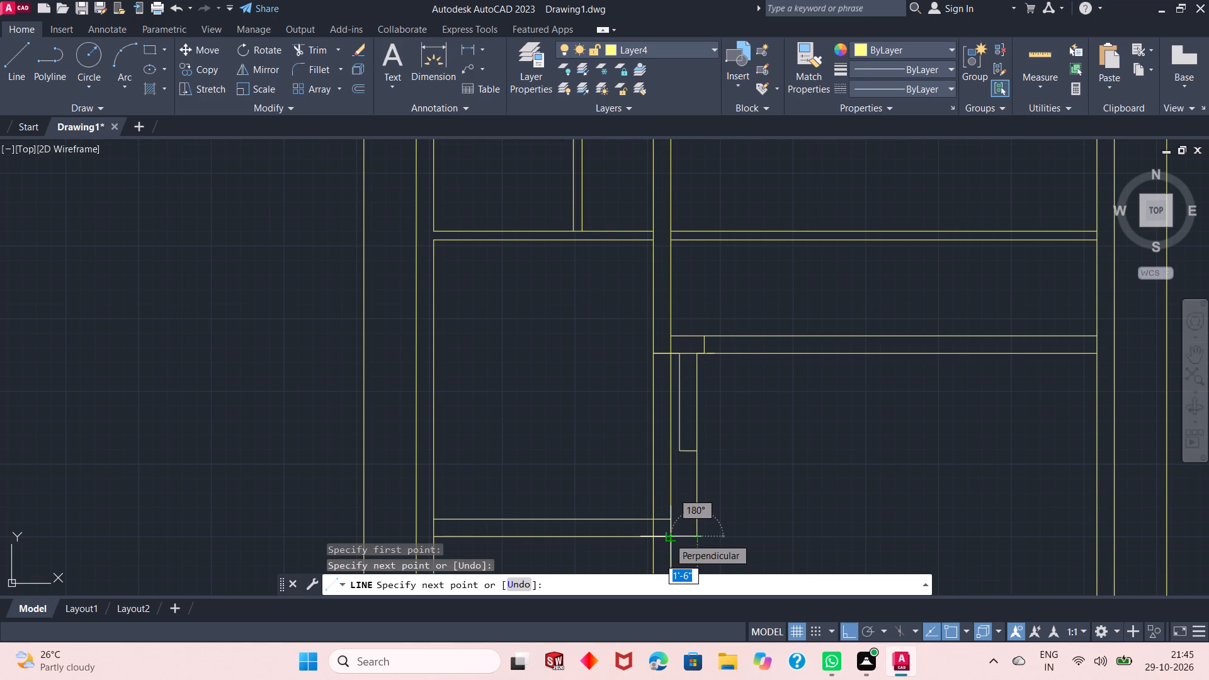
pyautogui.rightClick(722, 509)
pyautogui.click(775, 339)
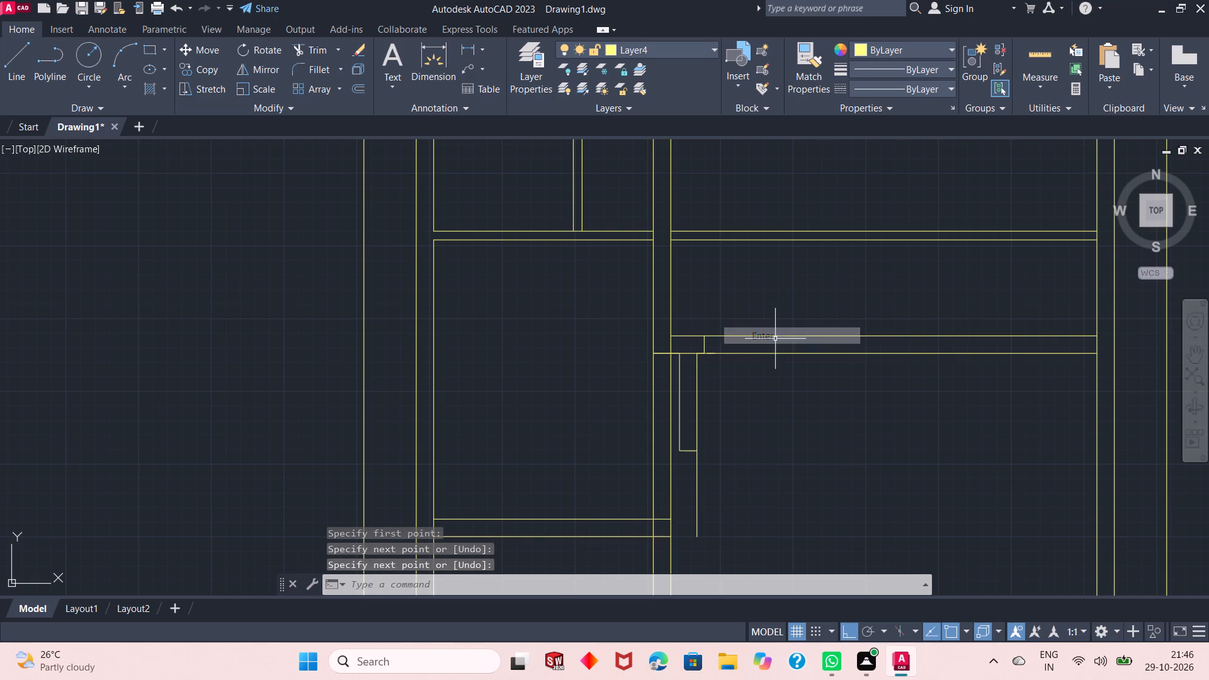
# Extend both faces of the other room's lower partition through the central wall to the new vertical line.
pyautogui.click(334, 53)
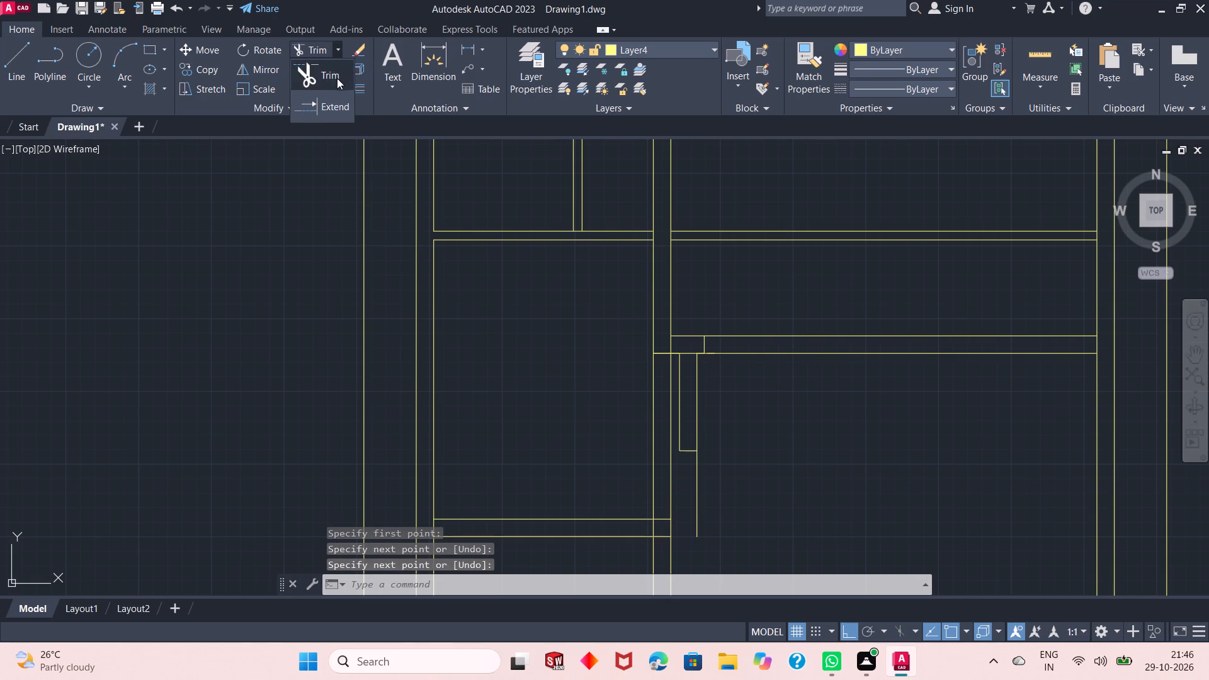
pyautogui.click(335, 102)
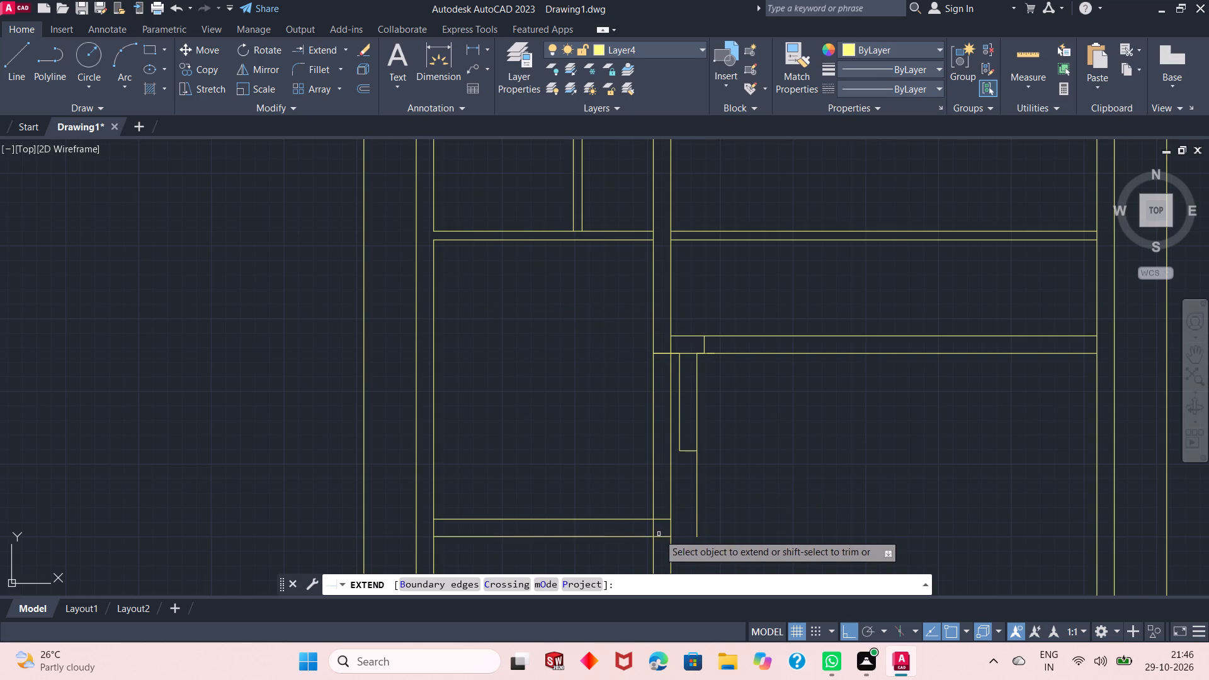
pyautogui.click(661, 538)
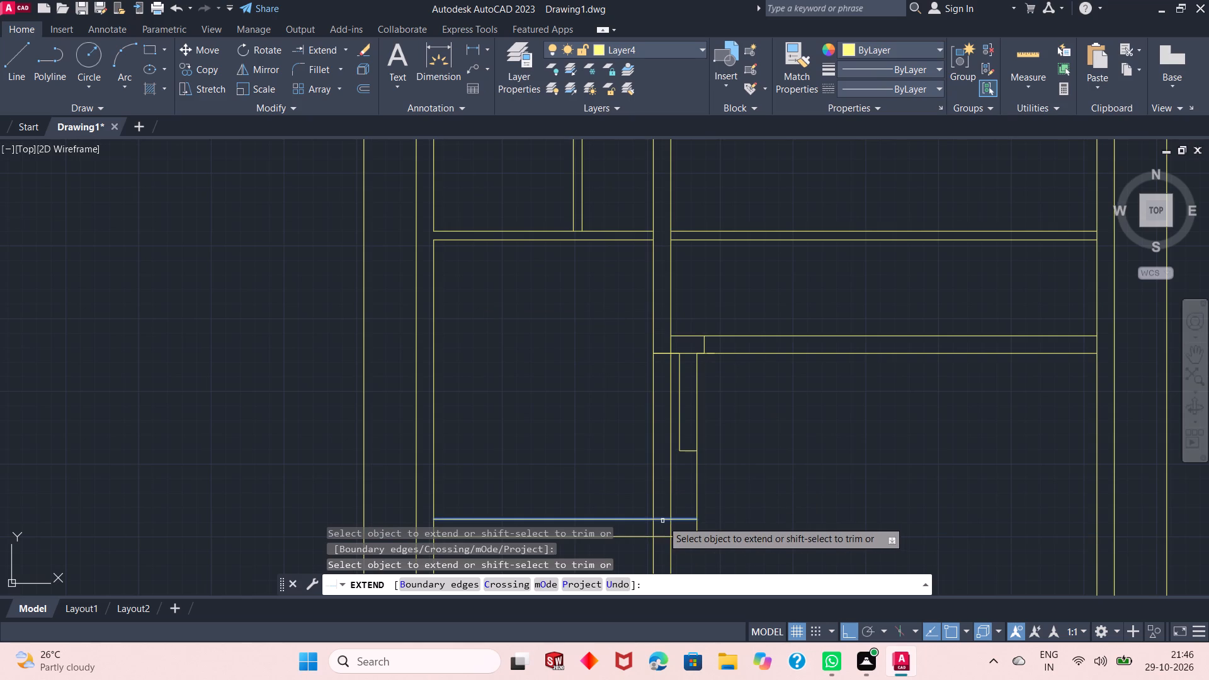
pyautogui.click(662, 521)
pyautogui.rightClick(745, 483)
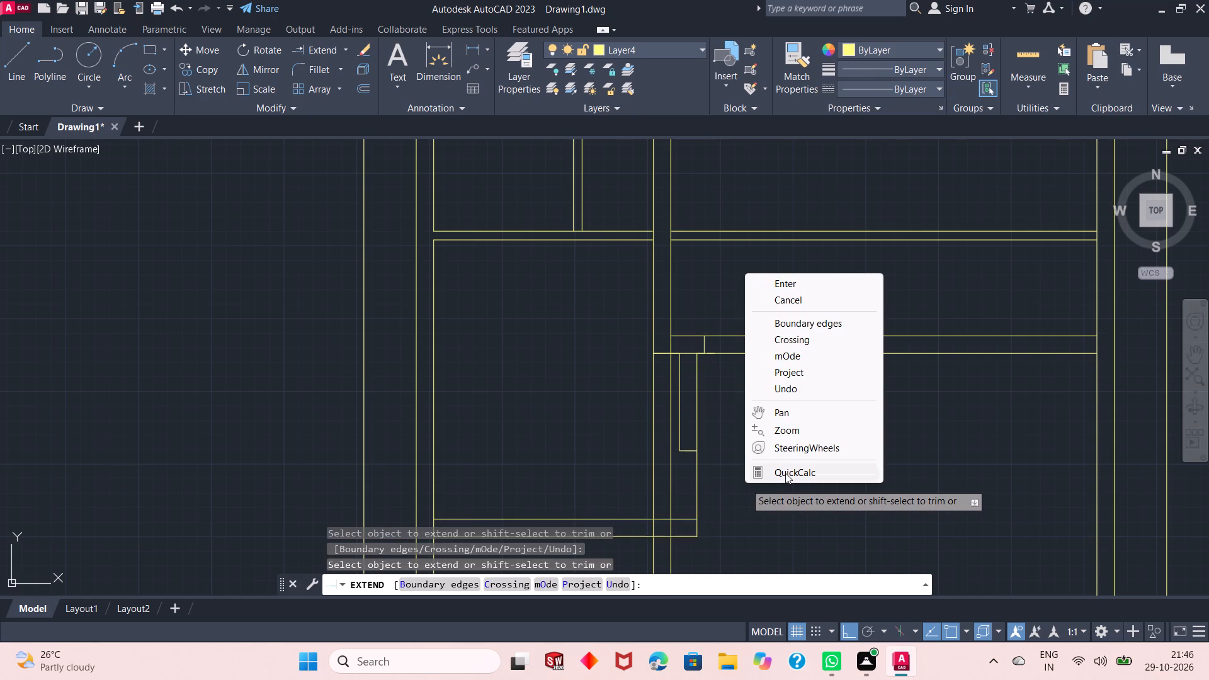
pyautogui.click(799, 283)
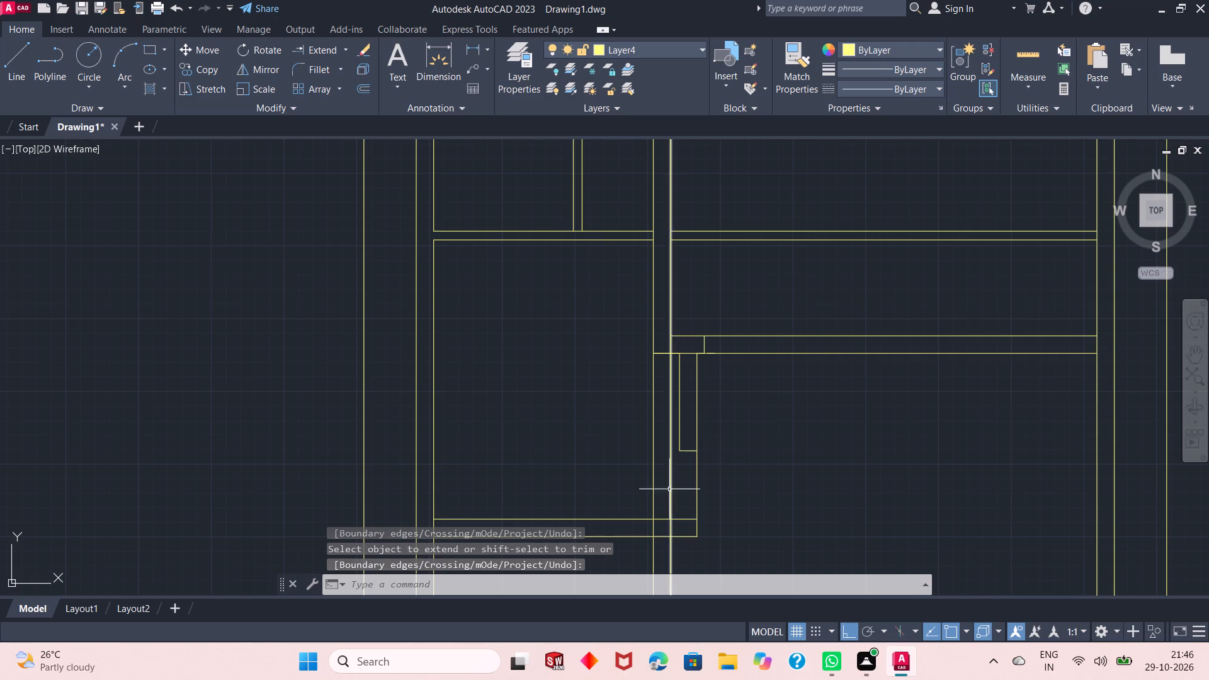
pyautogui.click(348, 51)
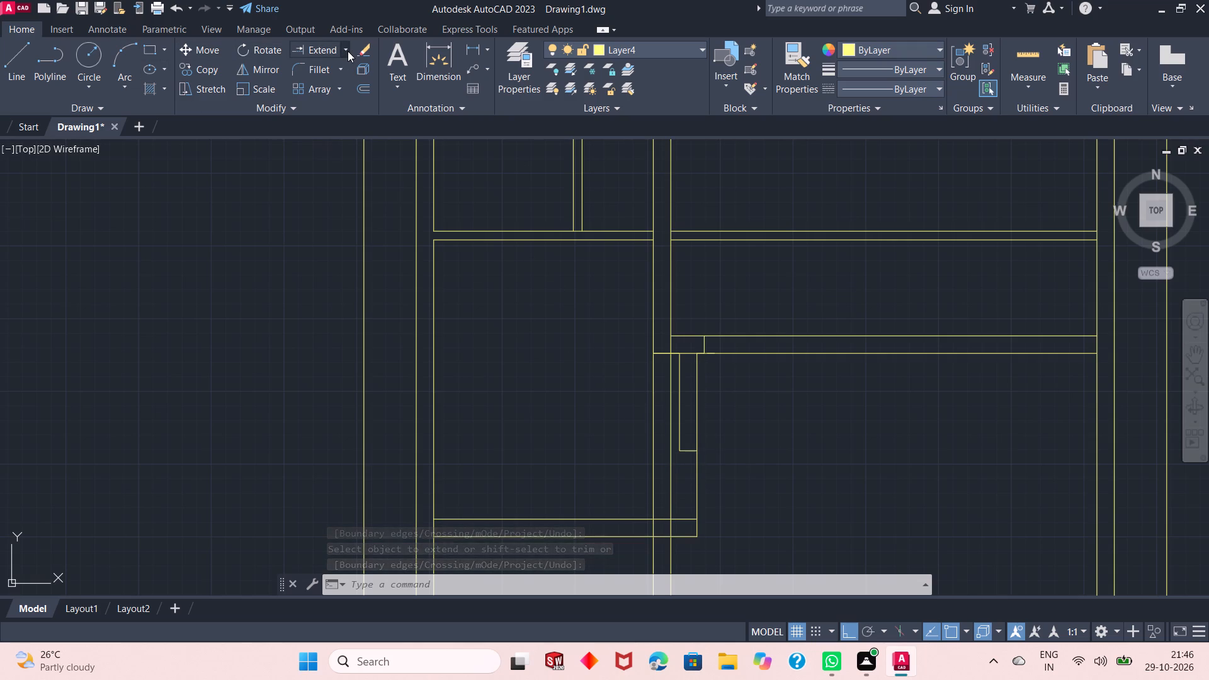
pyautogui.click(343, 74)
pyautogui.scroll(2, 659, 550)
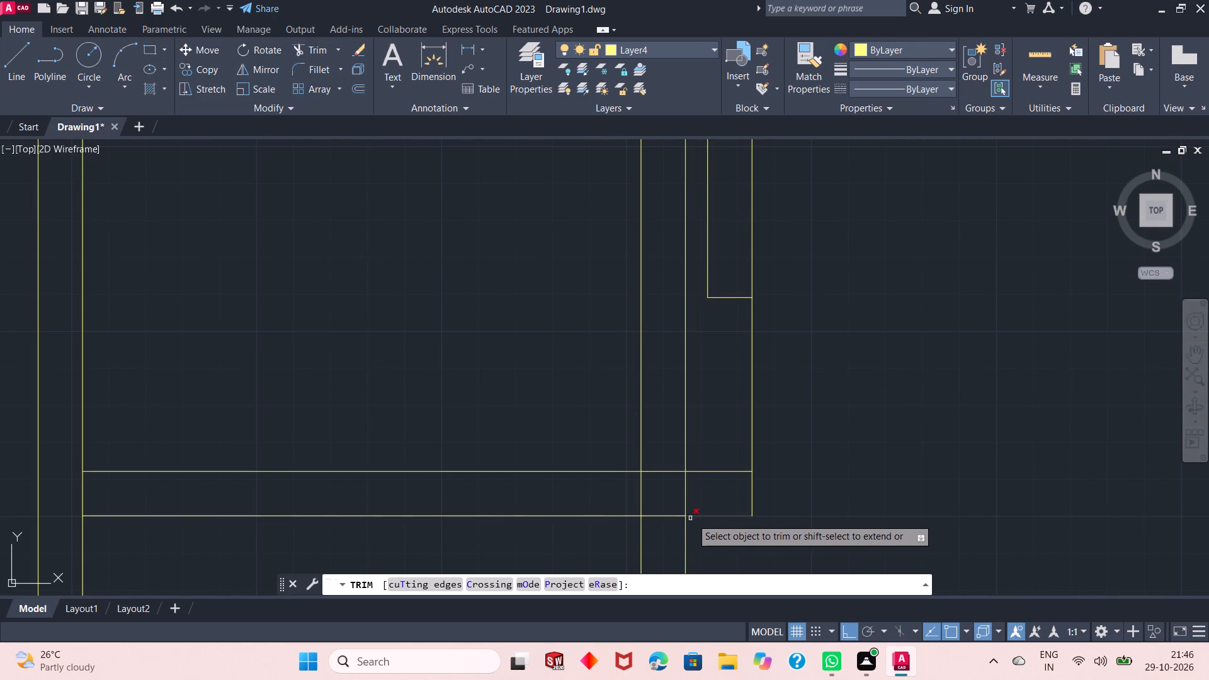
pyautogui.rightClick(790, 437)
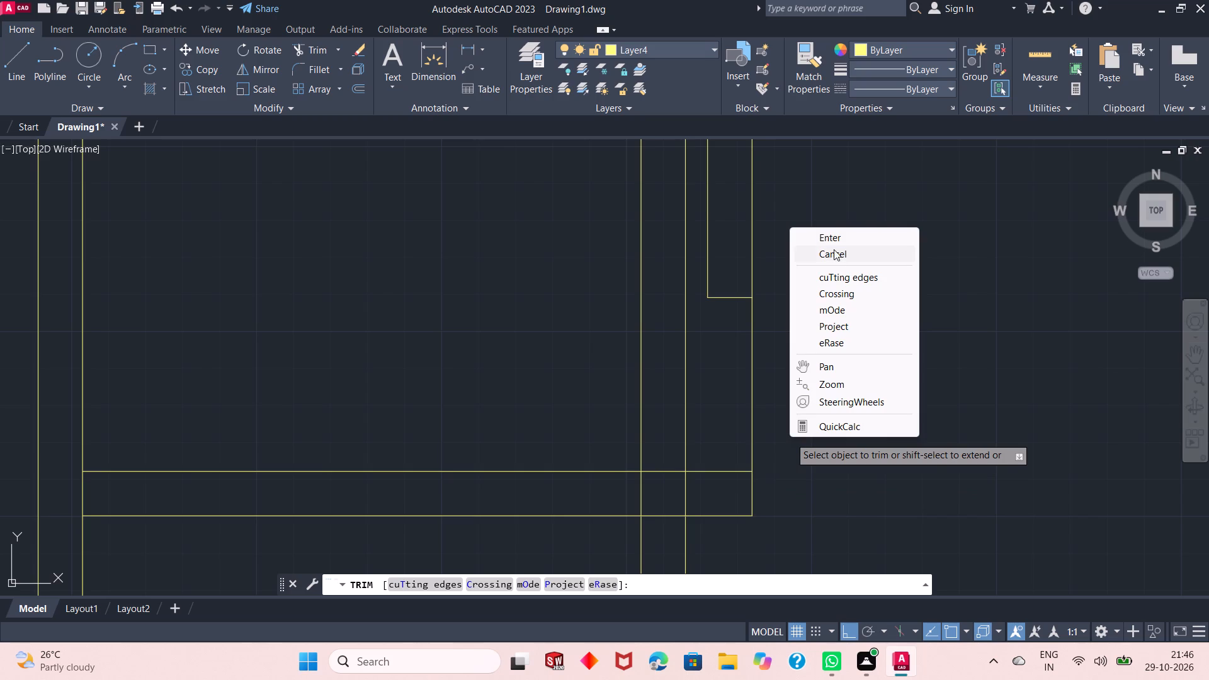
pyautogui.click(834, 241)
# From the extended partition's upper end corner, draw lines 5" up, 1' back toward the central wall and down to the partition's upper face.
pyautogui.click(28, 58)
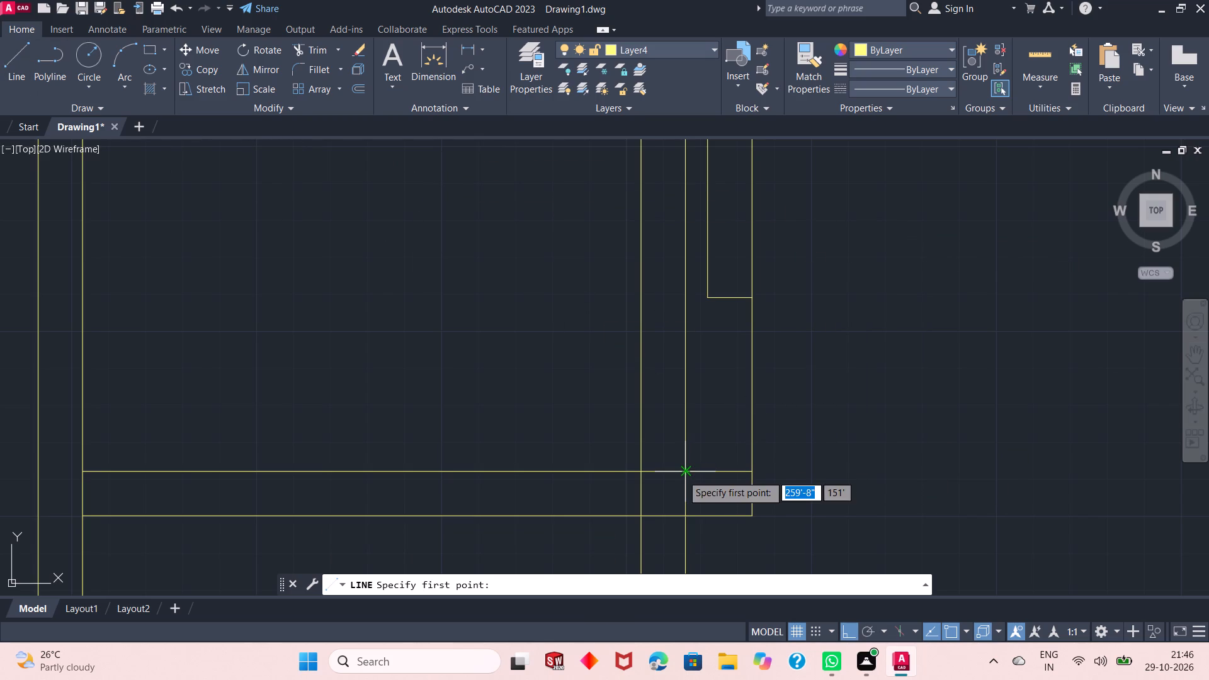
pyautogui.click(753, 473)
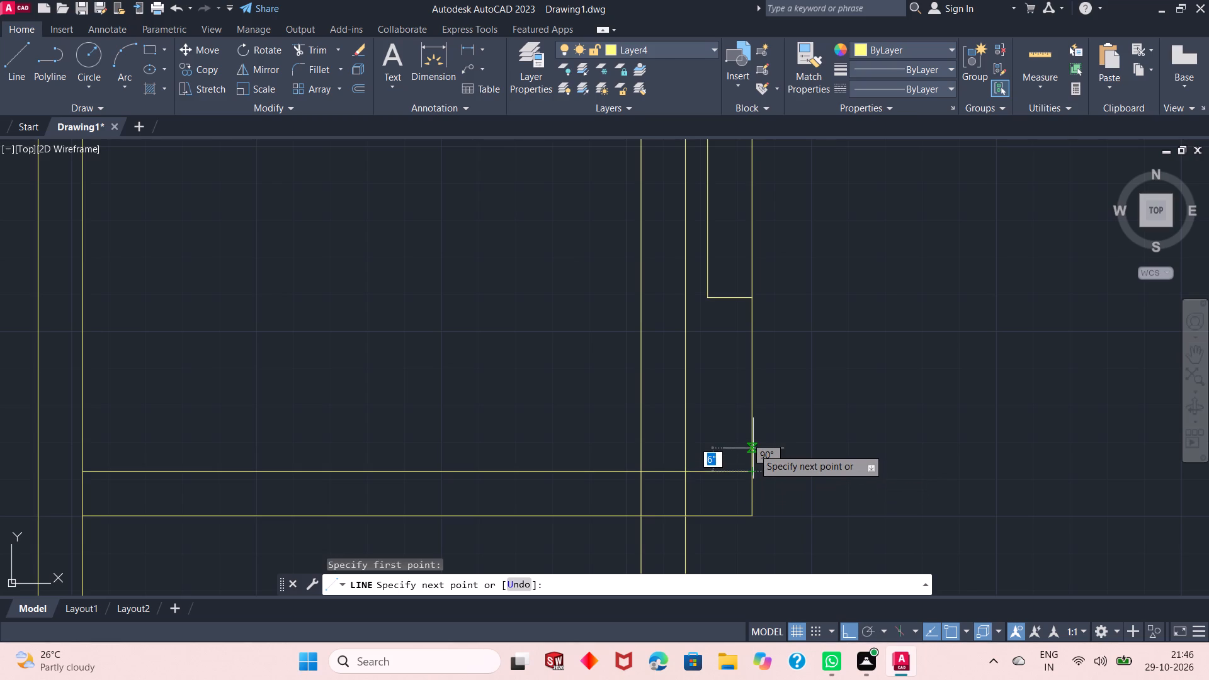
pyautogui.press('5')
pyautogui.hotkey('shift', '"')
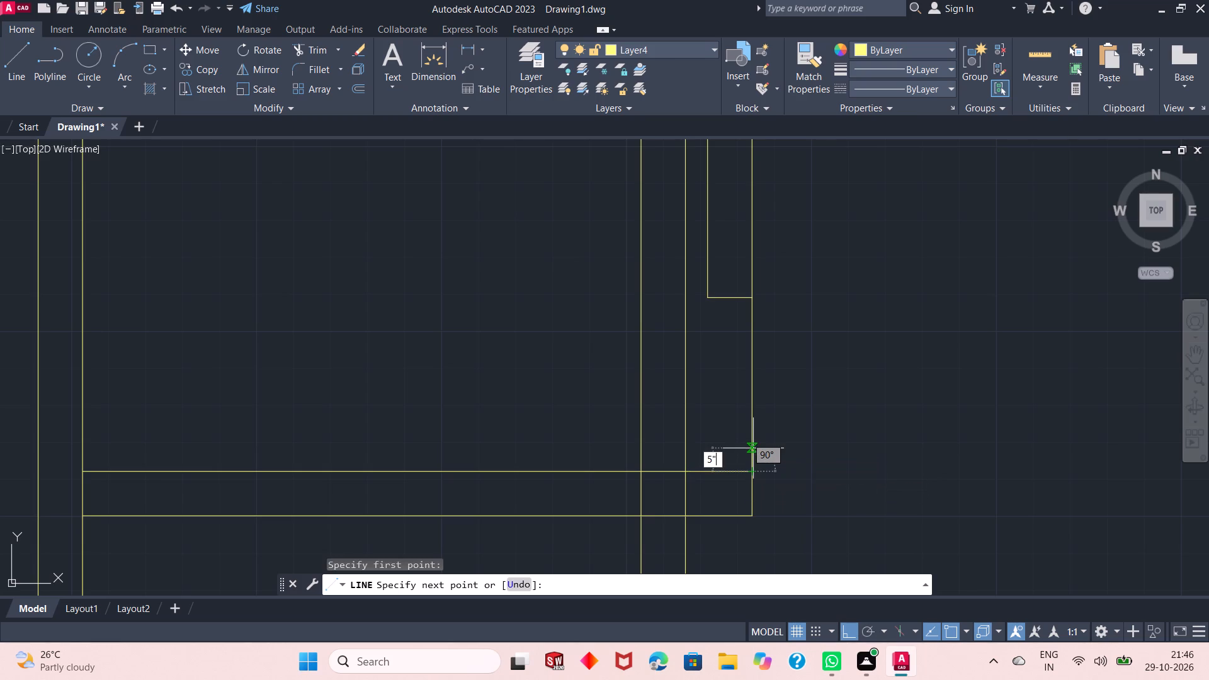
pyautogui.press('Return')
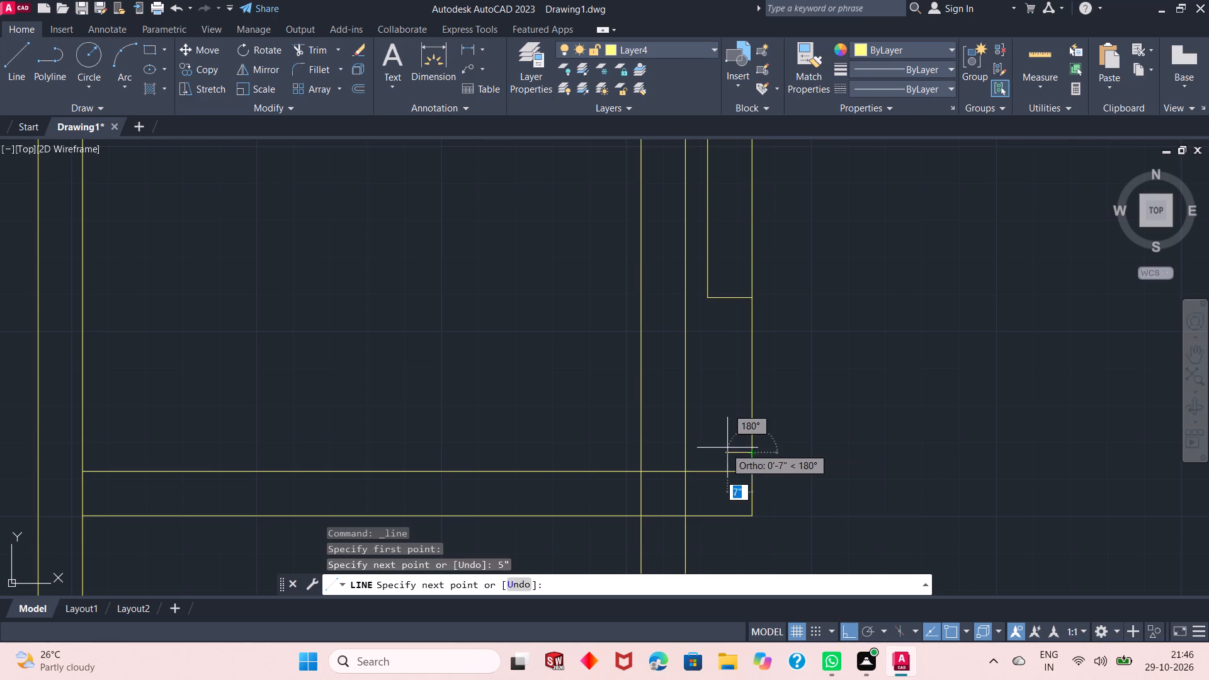
pyautogui.write("1'")
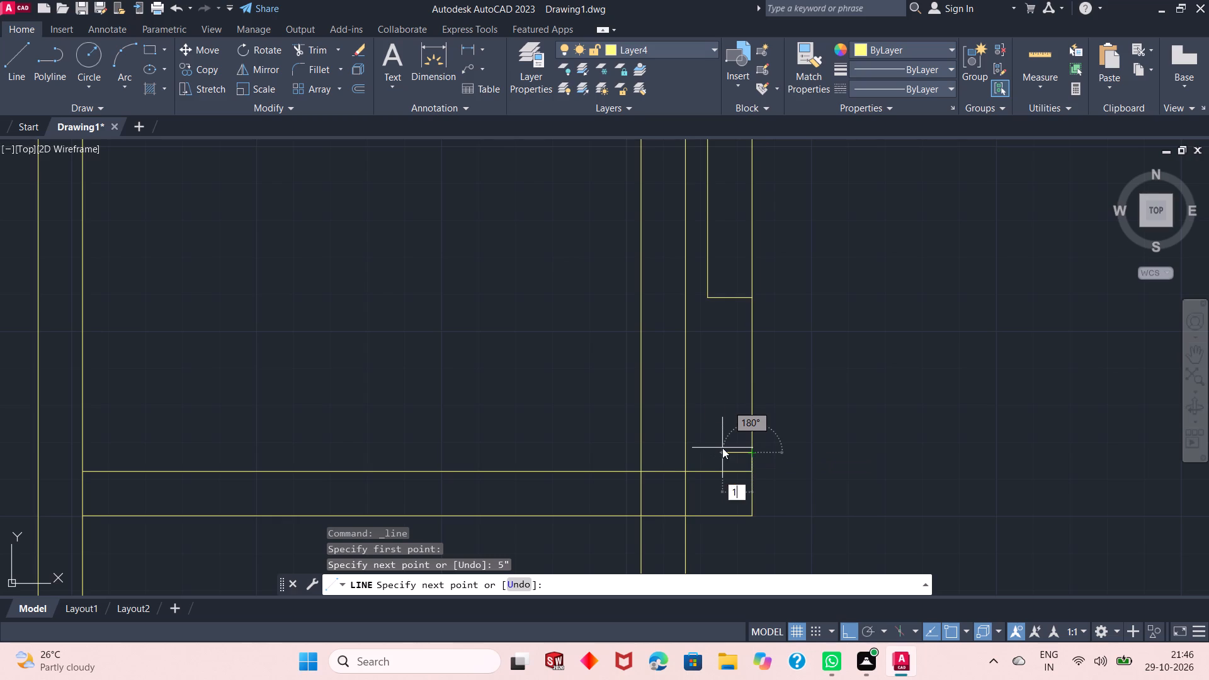
pyautogui.press('Return')
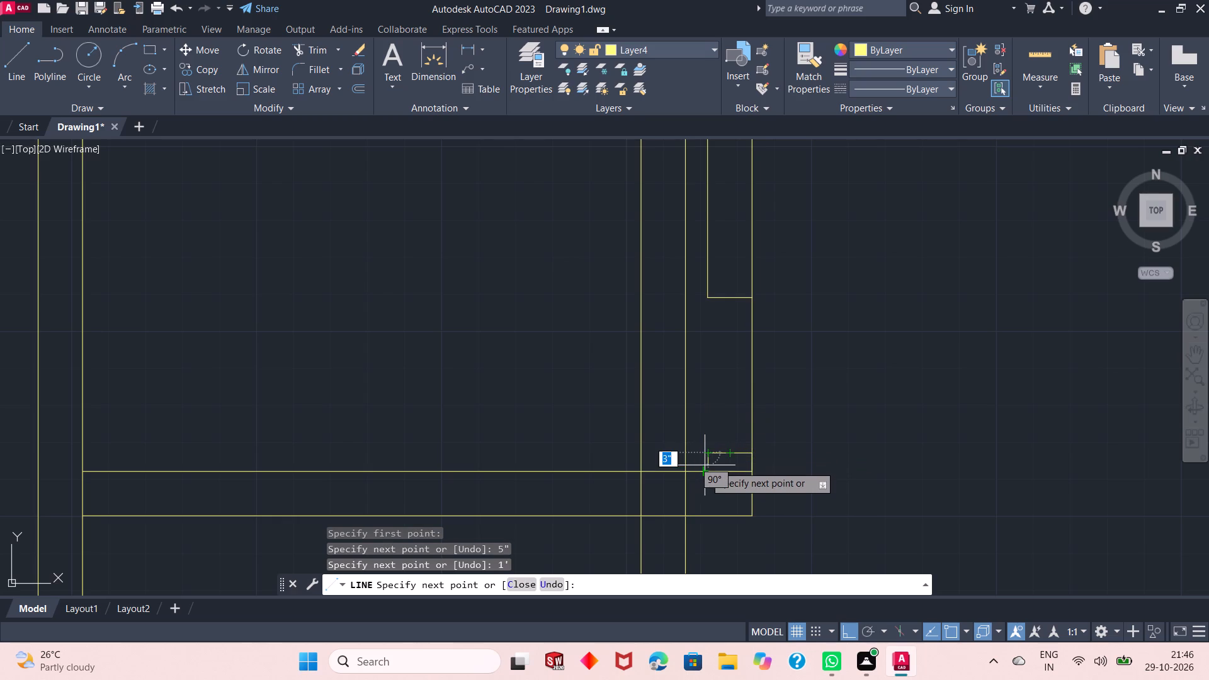
pyautogui.click(708, 469)
pyautogui.rightClick(795, 438)
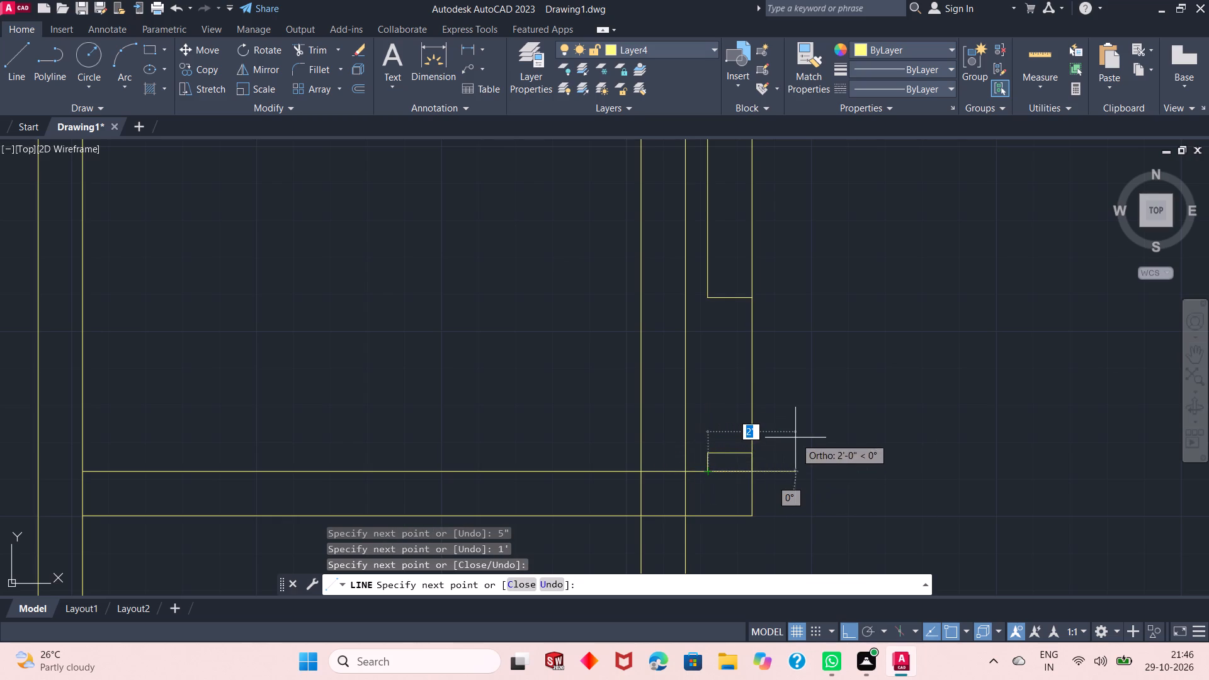
pyautogui.click(827, 445)
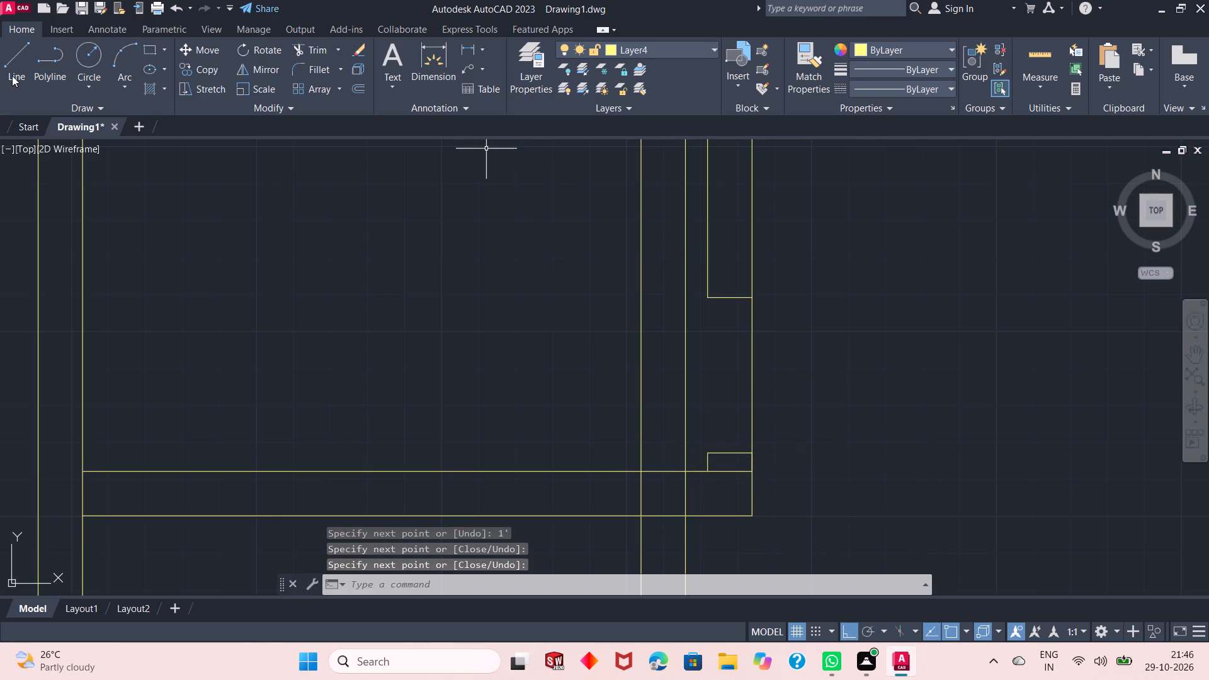
# From the extended partition's lower end corner, draw lines 5" down, 1' back toward the central wall and up to the partition's lower face.
pyautogui.click(12, 76)
pyautogui.click(753, 515)
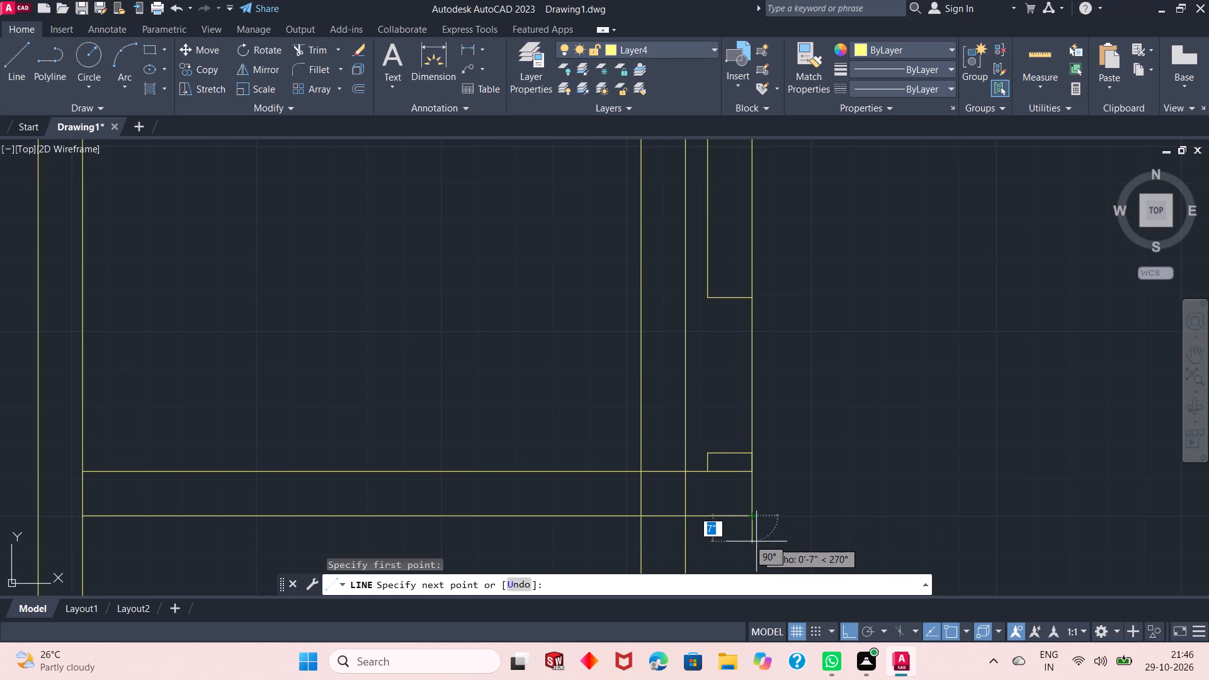
pyautogui.write('5"')
pyautogui.press('Return')
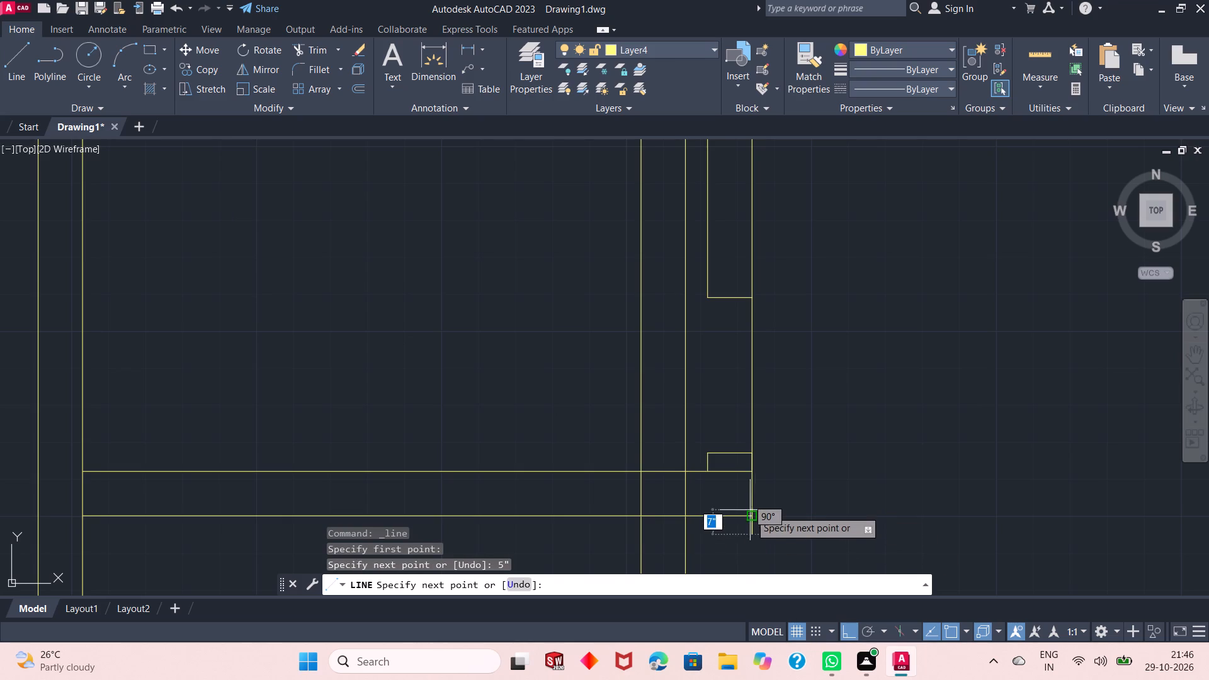
pyautogui.write("1'")
pyautogui.press('Return')
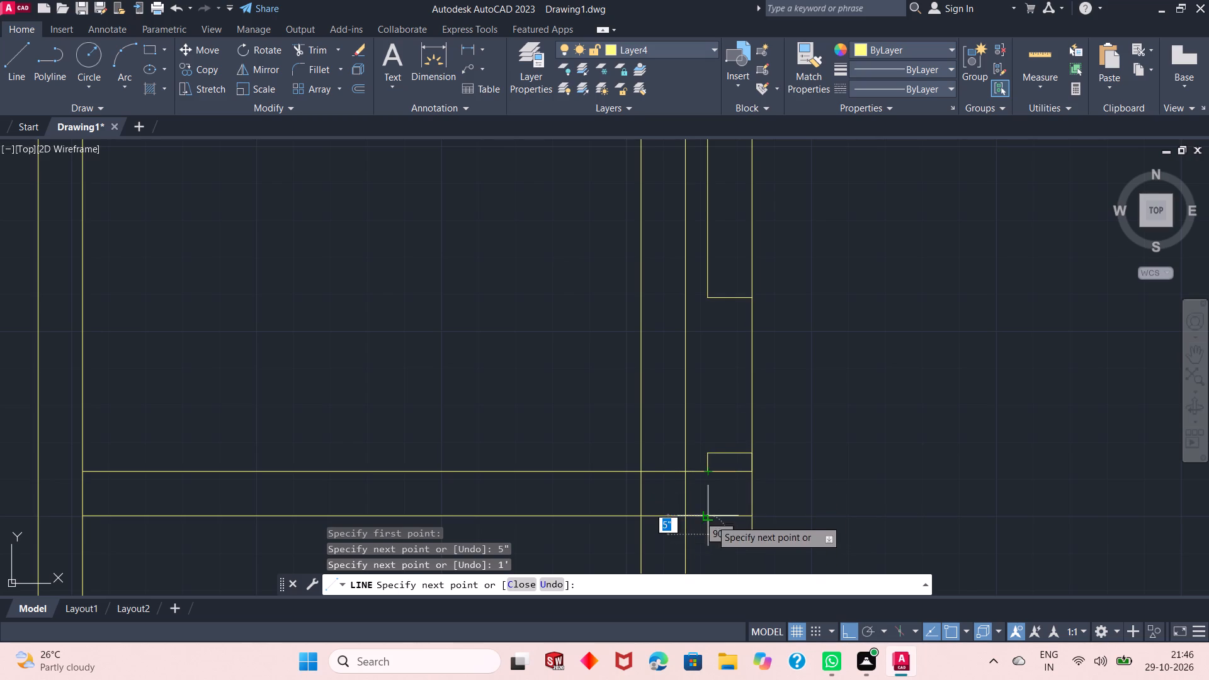
pyautogui.click(710, 517)
pyautogui.rightClick(807, 497)
pyautogui.click(852, 312)
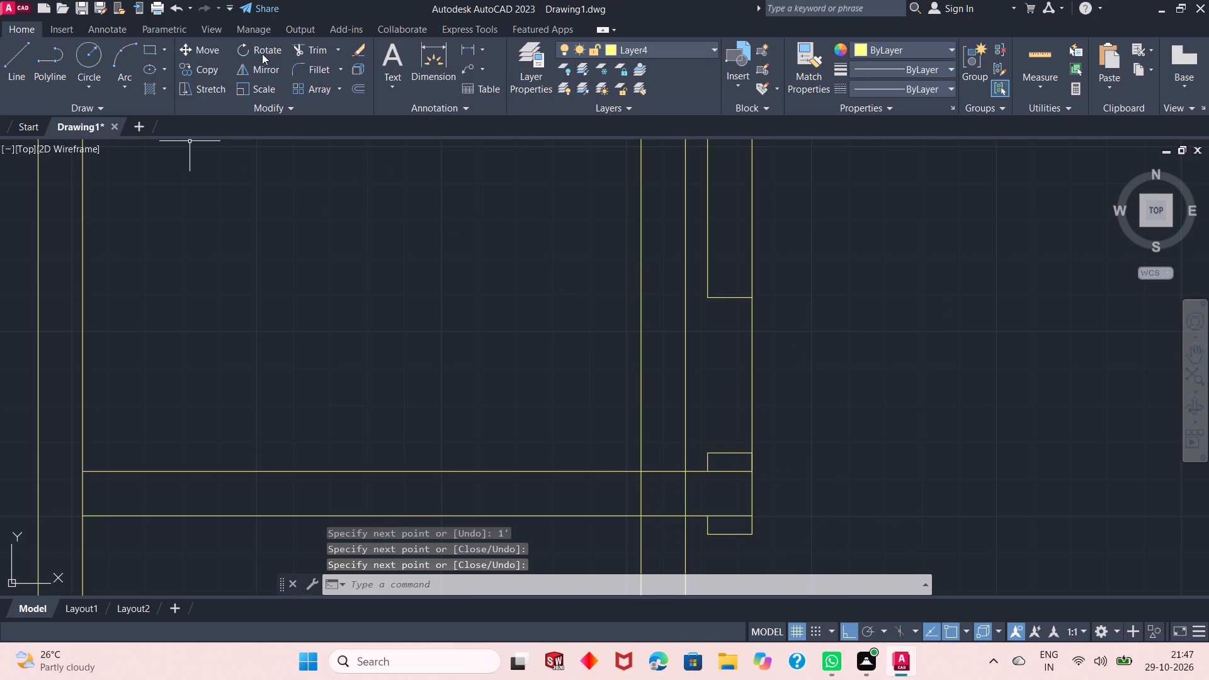
# Trim the central wall's strip-side face above the other room's lower partition, plus all lines crossing inside that partition and its capped end.
pyautogui.click(312, 51)
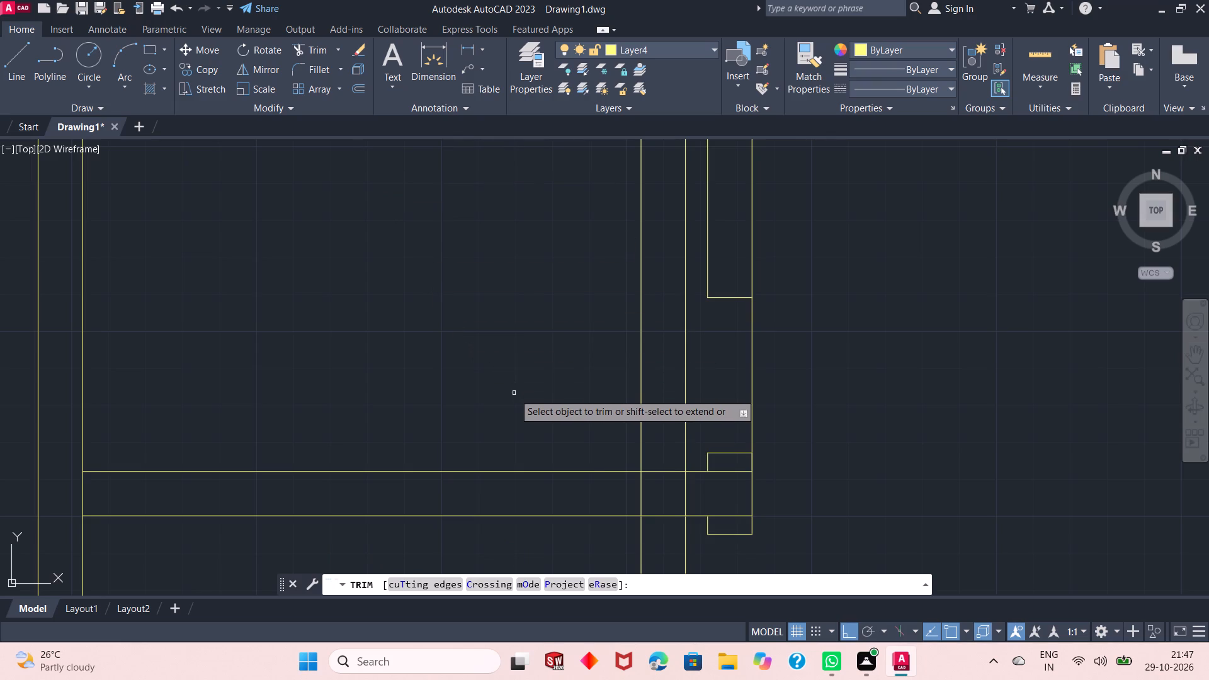
pyautogui.scroll(-2, 512, 394)
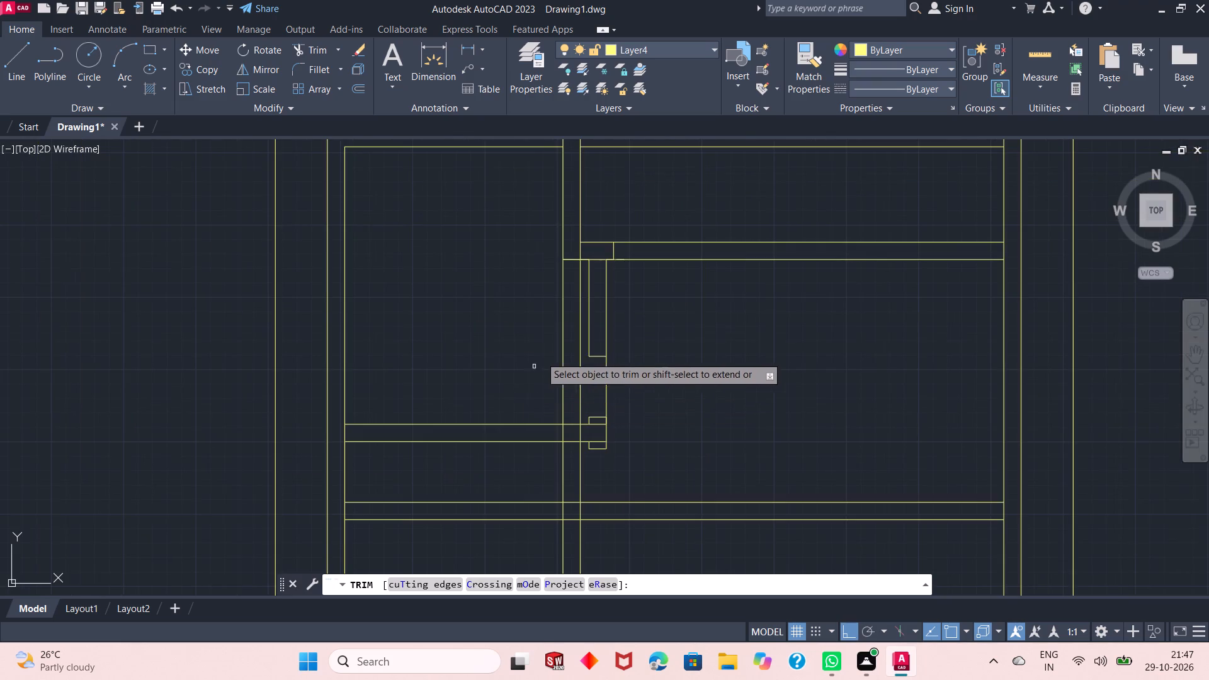
pyautogui.click(579, 302)
pyautogui.click(597, 425)
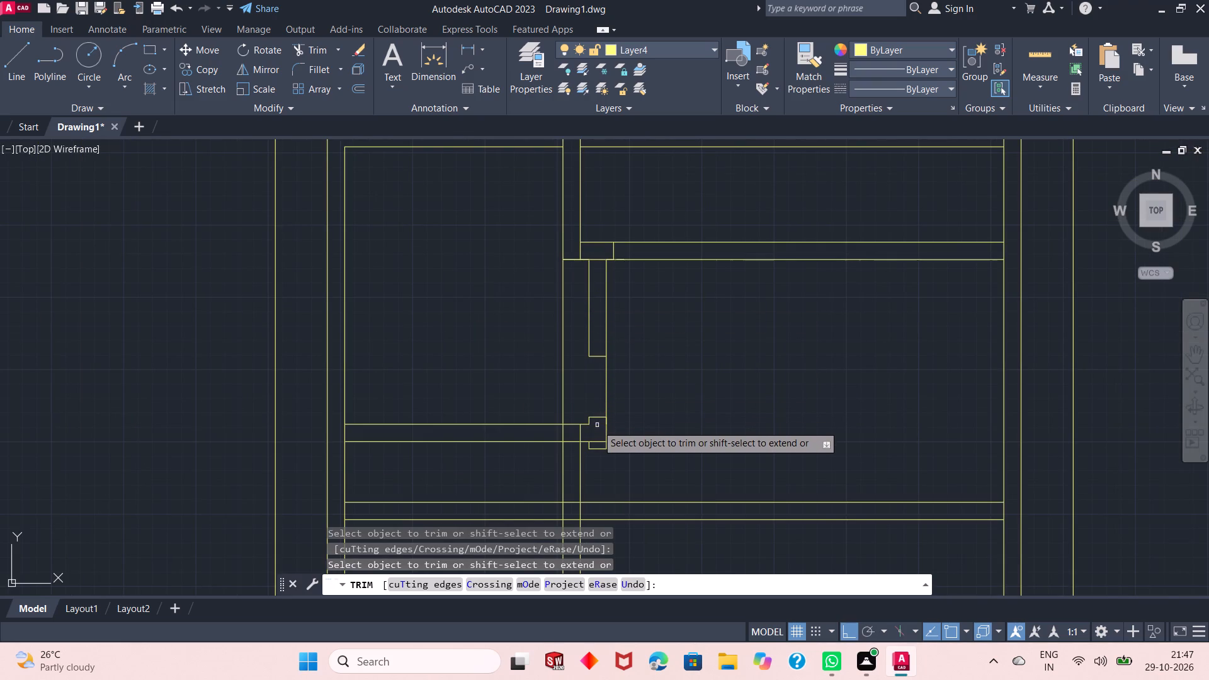
pyautogui.click(599, 441)
pyautogui.click(593, 434)
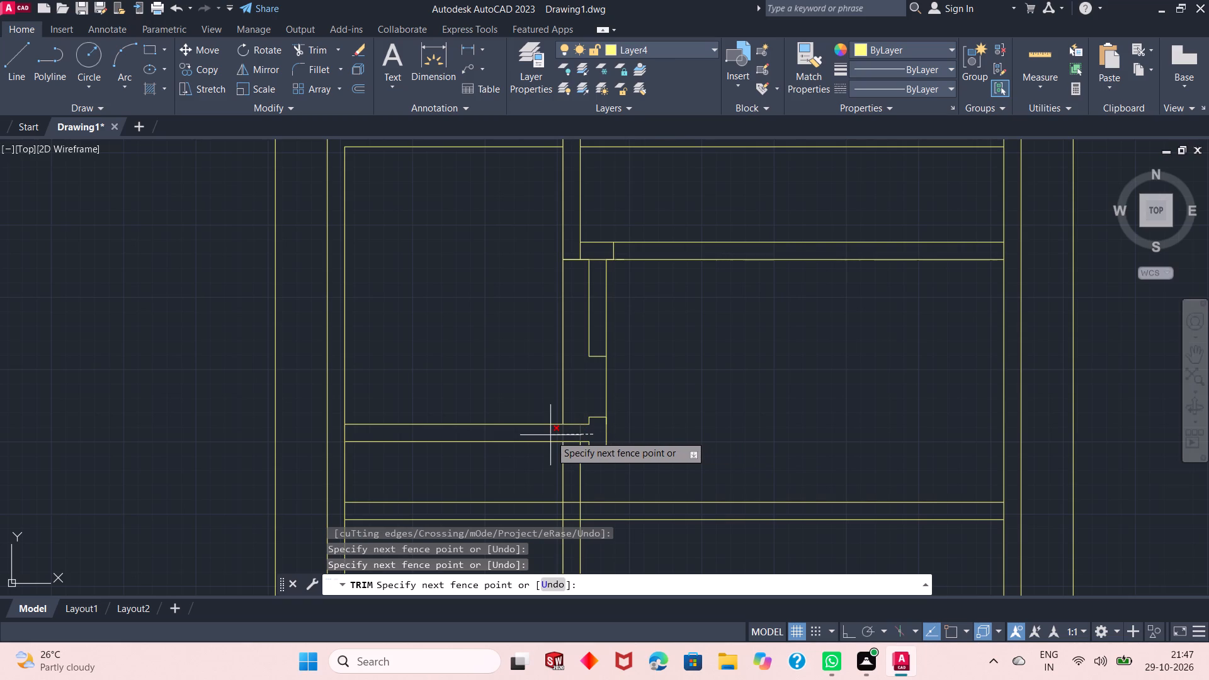
pyautogui.click(550, 436)
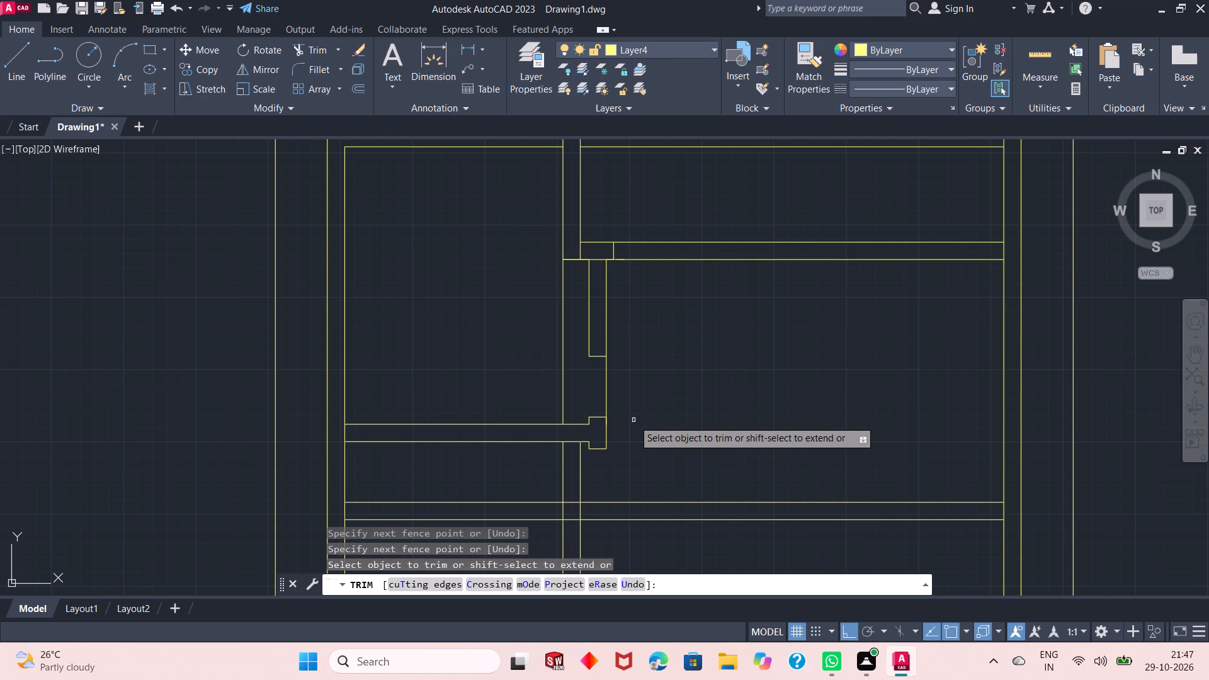
# Trim the vertical line spanning the opening between the 1'-wide strip and the lower partition's capped end.
pyautogui.click(623, 374)
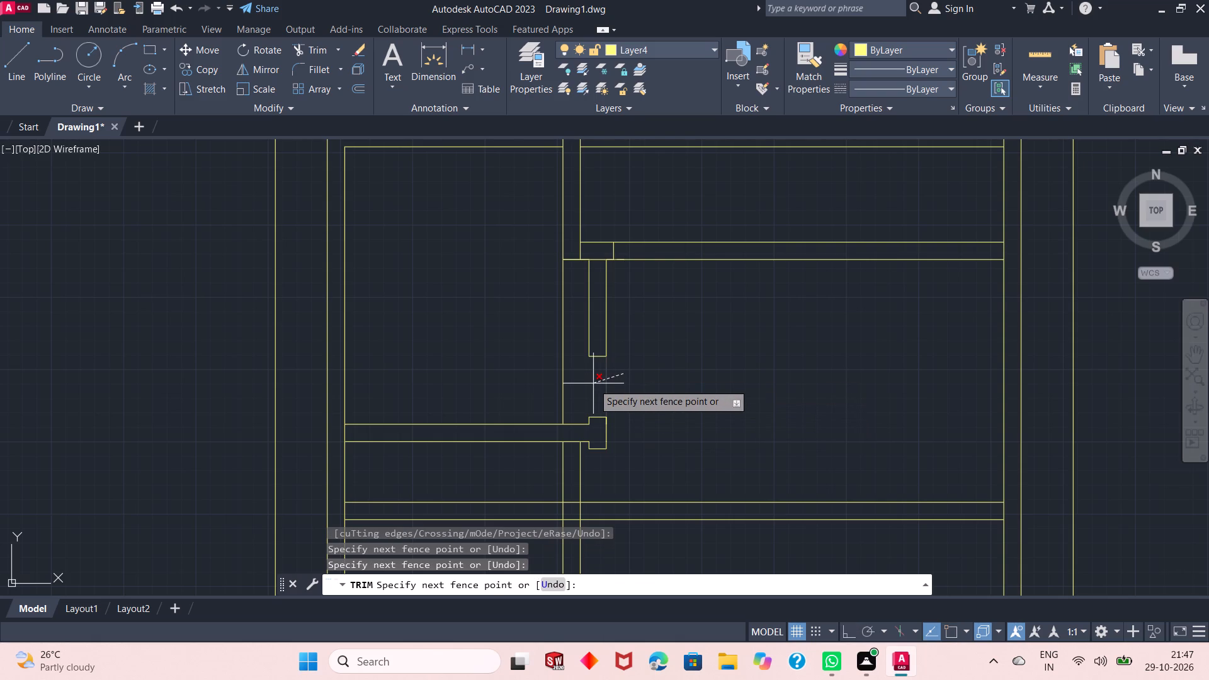
pyautogui.click(593, 383)
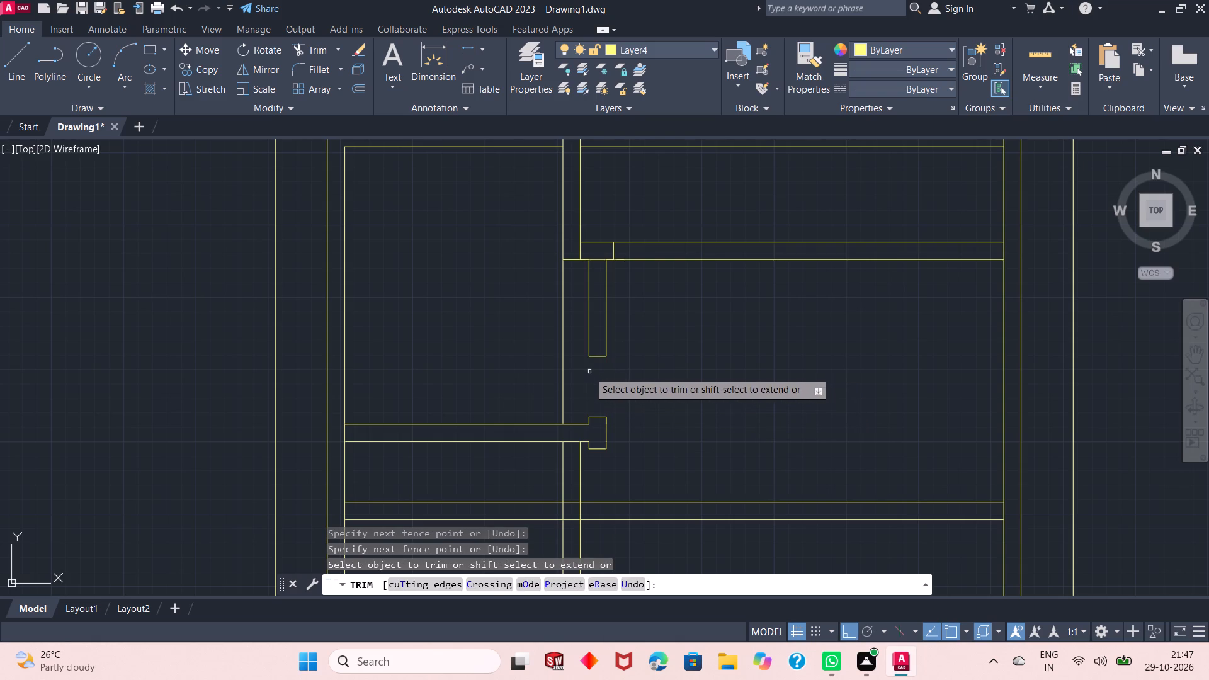
# Quick-measure the distances in the area around the opening beside the central wall.
pyautogui.click(1043, 61)
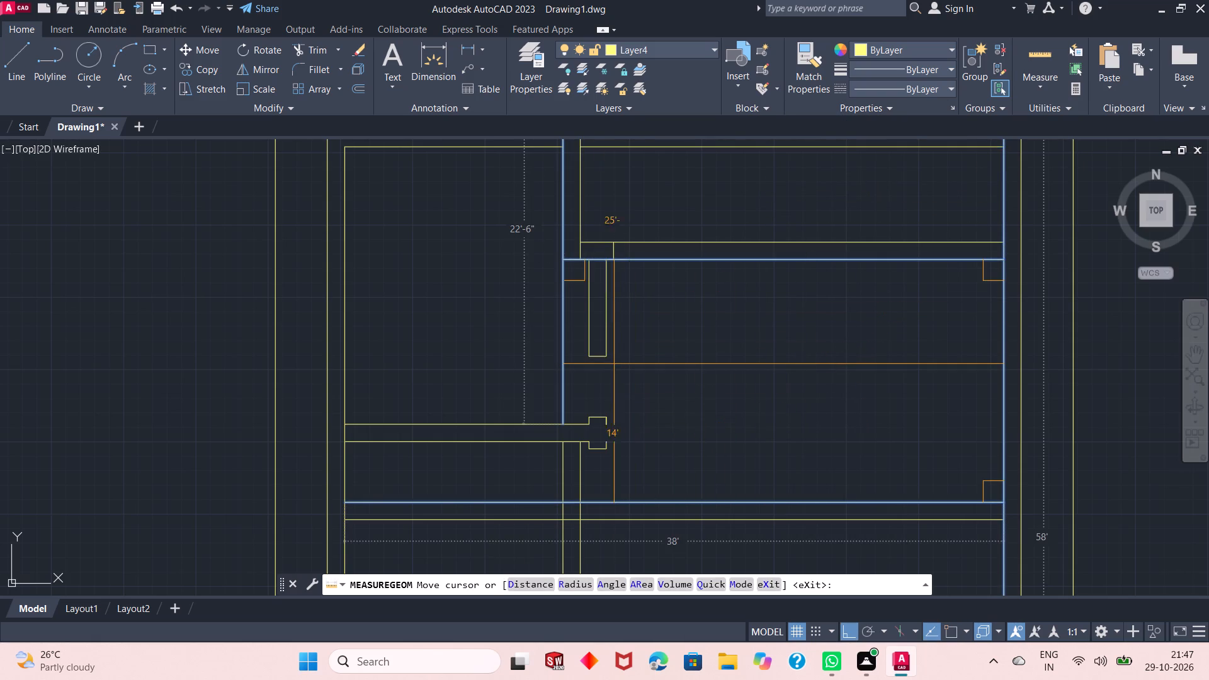
pyautogui.rightClick(654, 357)
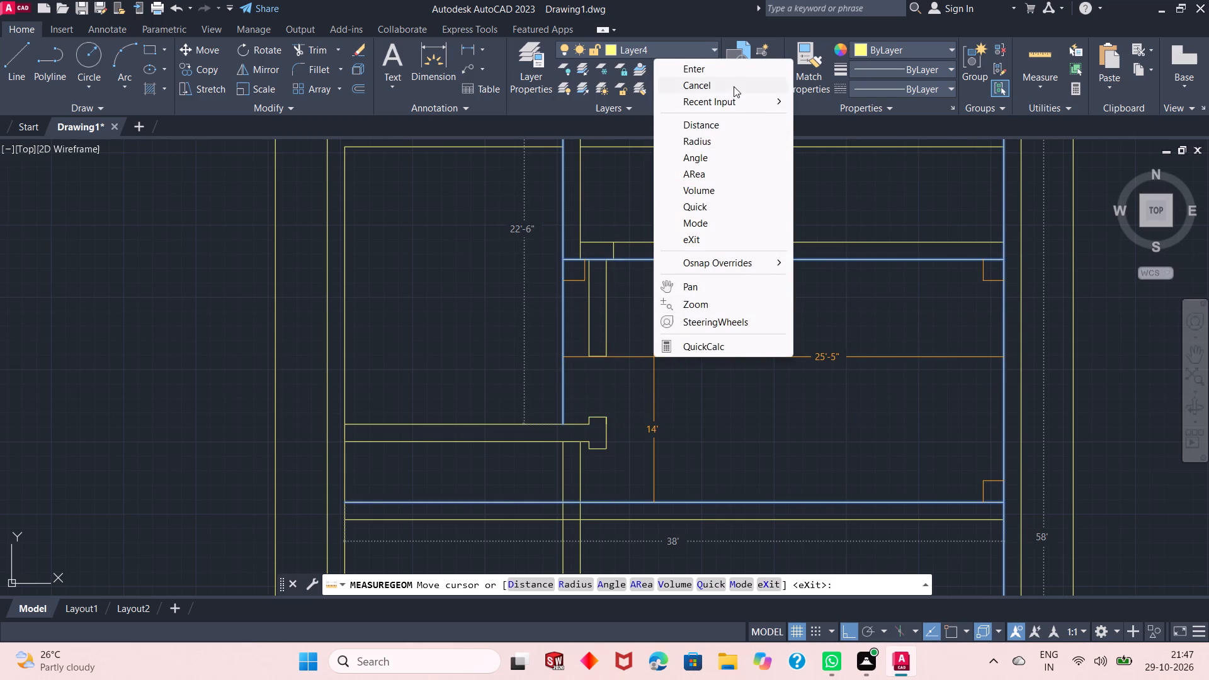
pyautogui.click(731, 73)
# From the strip's inner lower corner, draw lines 5" up, across to the central wall's far face, 6" up and back to the strip.
pyautogui.scroll(1, 581, 380)
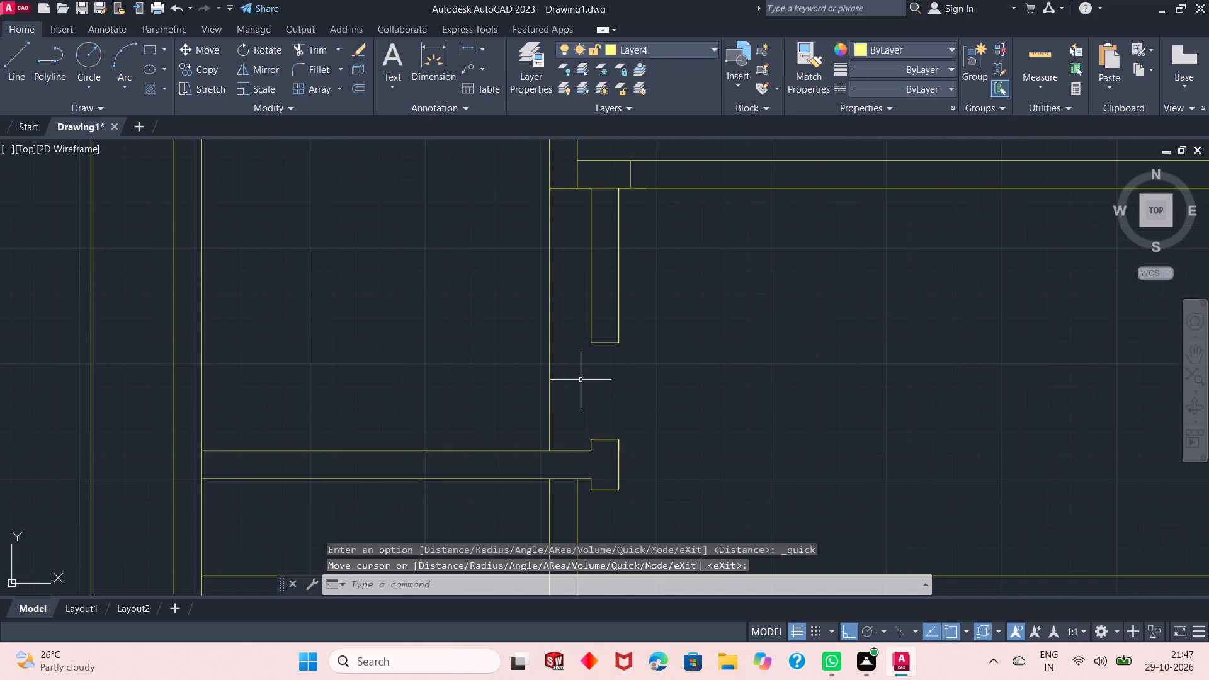
pyautogui.click(22, 64)
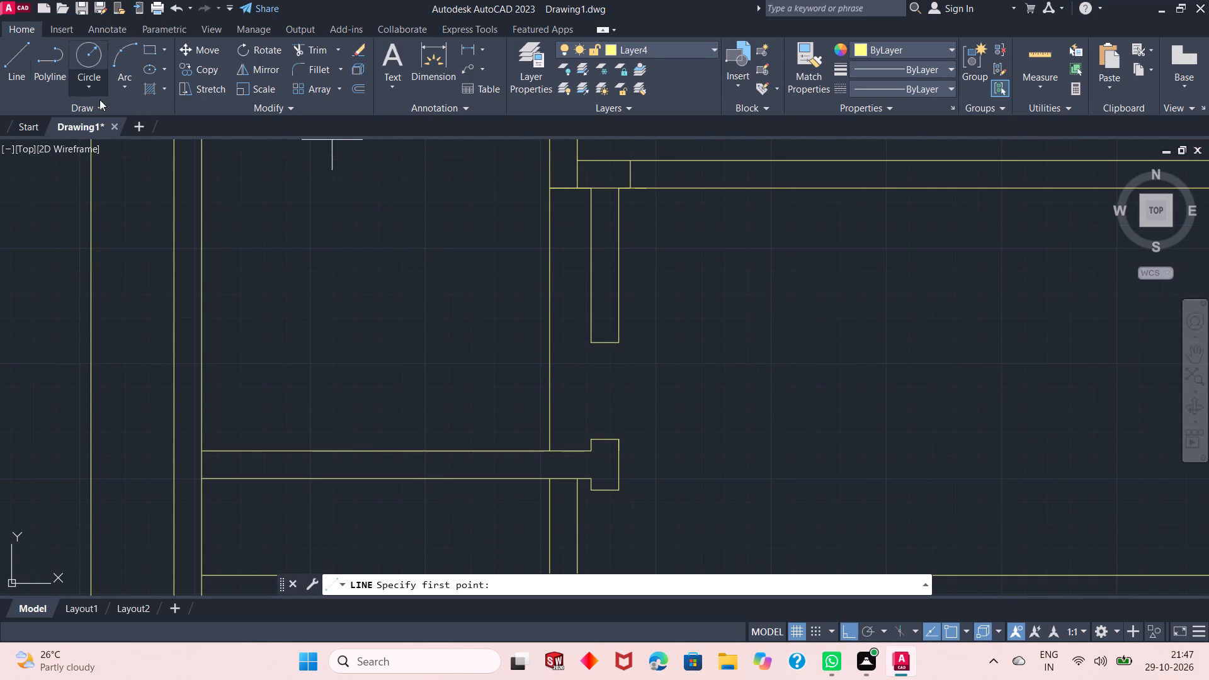
pyautogui.click(589, 344)
pyautogui.press('5')
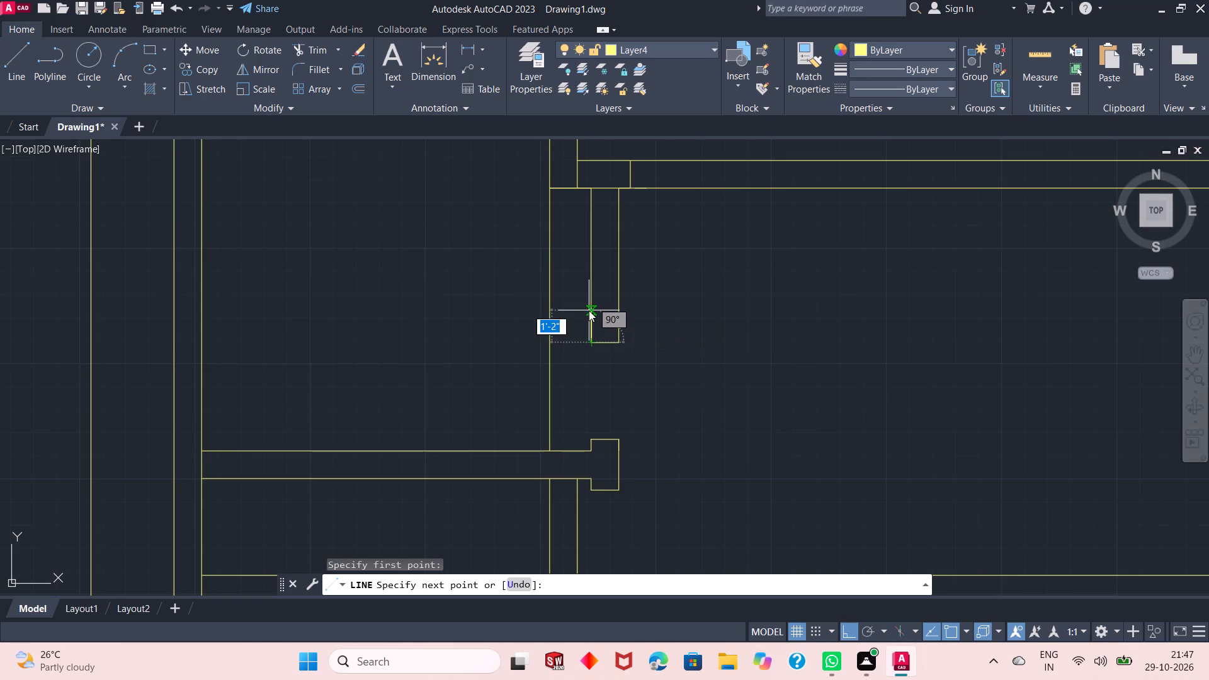
pyautogui.hotkey('shift', '"')
pyautogui.press('Return')
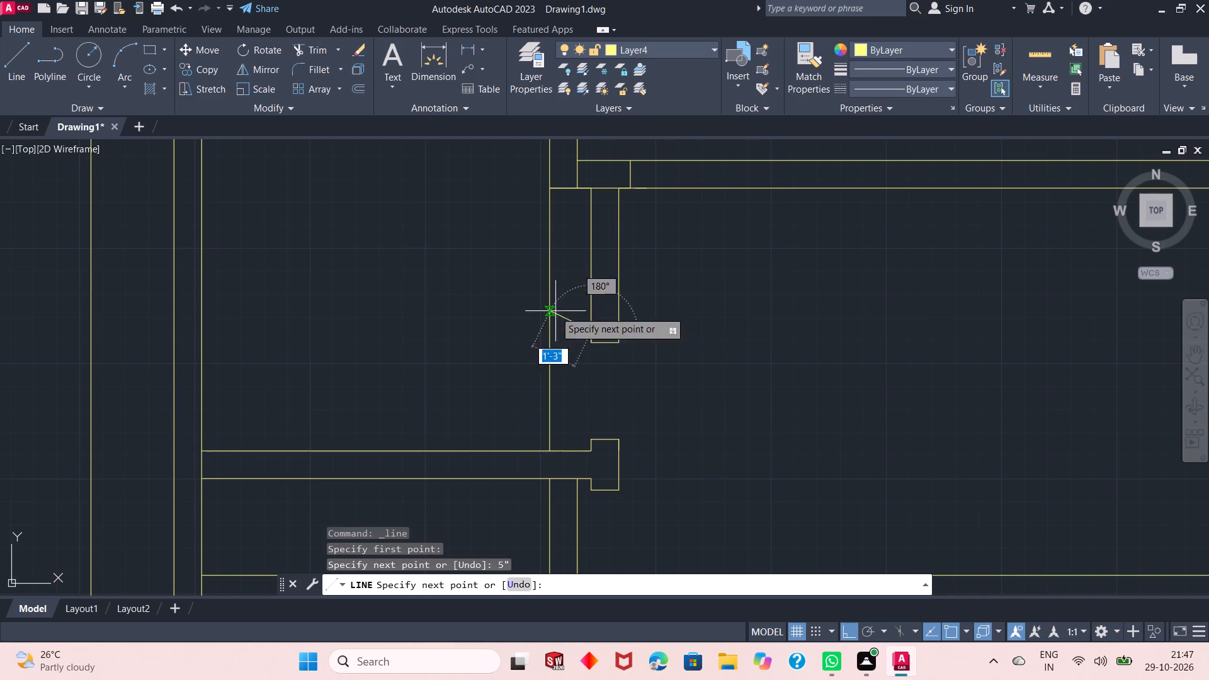
pyautogui.click(553, 328)
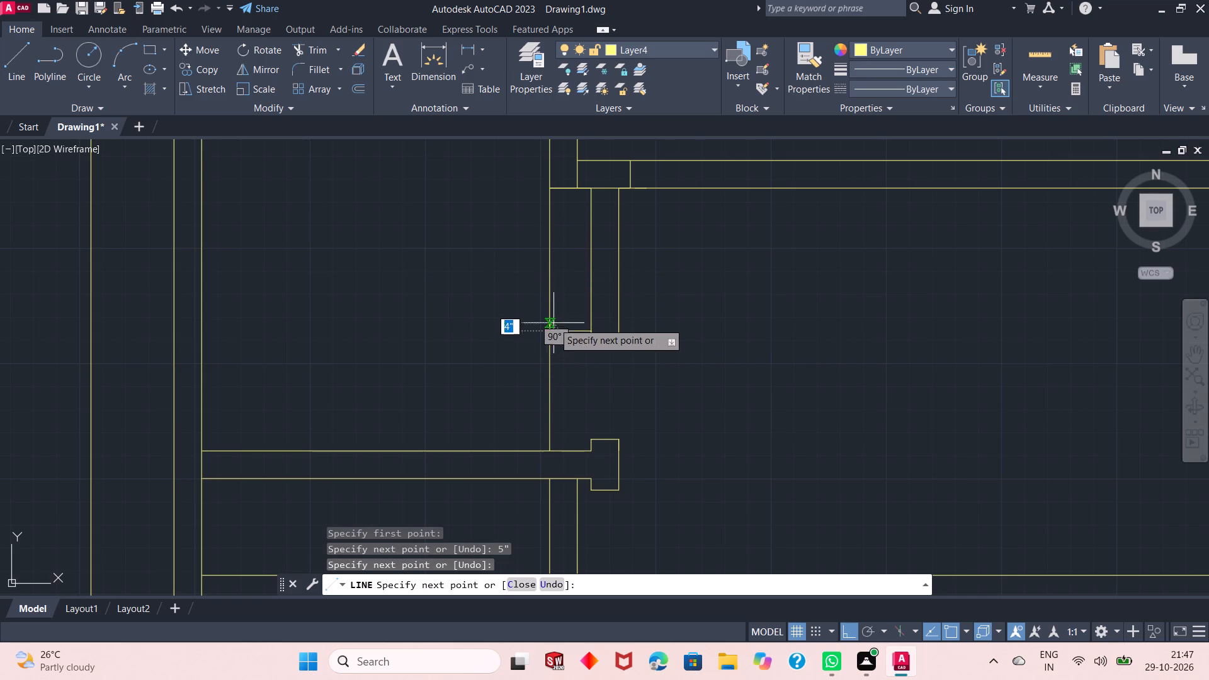
pyautogui.press('6')
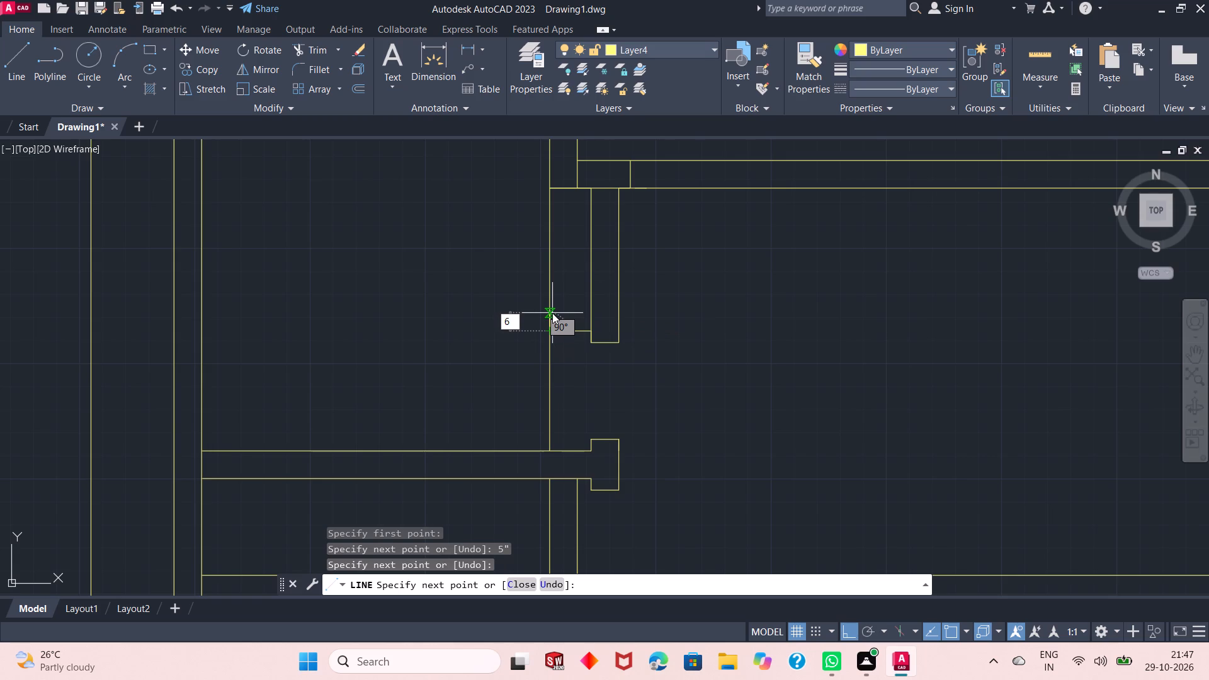
pyautogui.hotkey('shift', '"')
pyautogui.press('Return')
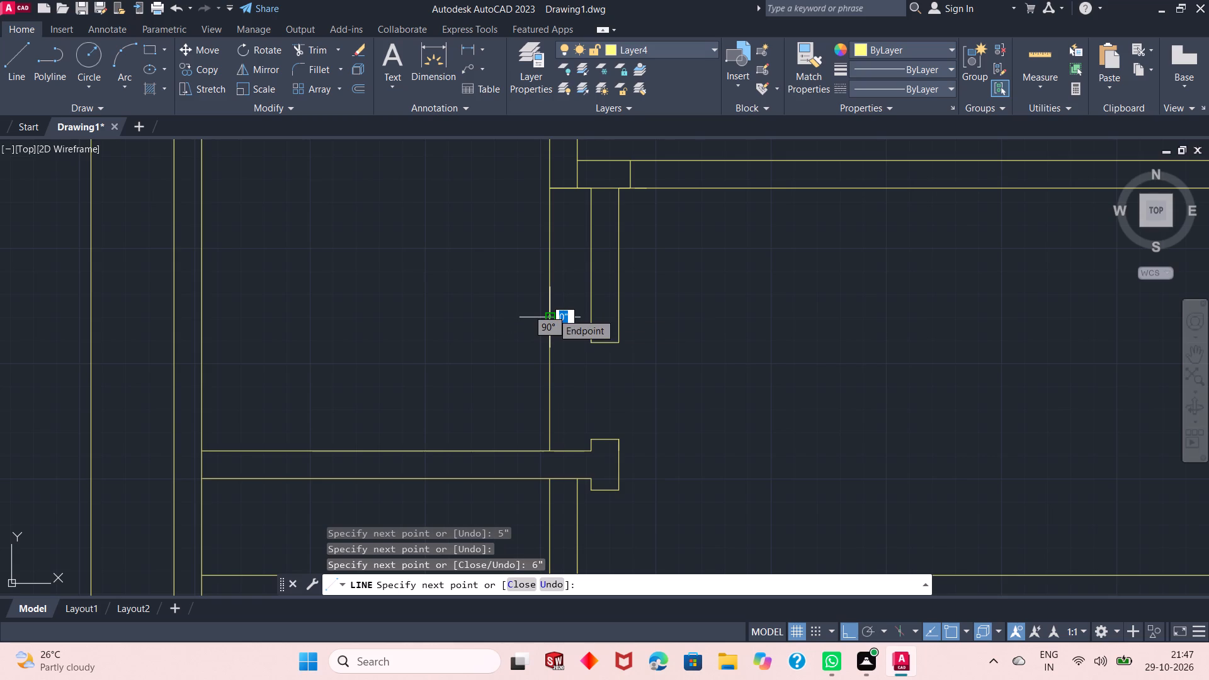
pyautogui.click(589, 316)
pyautogui.rightClick(693, 286)
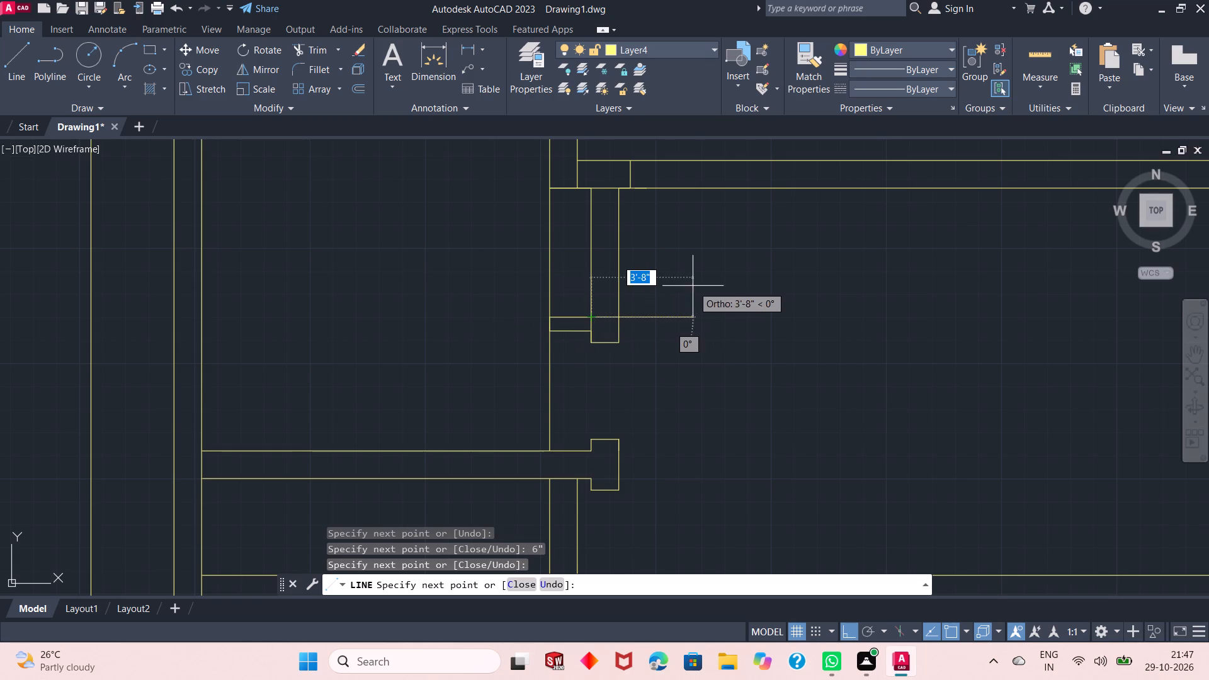
pyautogui.click(733, 287)
pyautogui.click(749, 294)
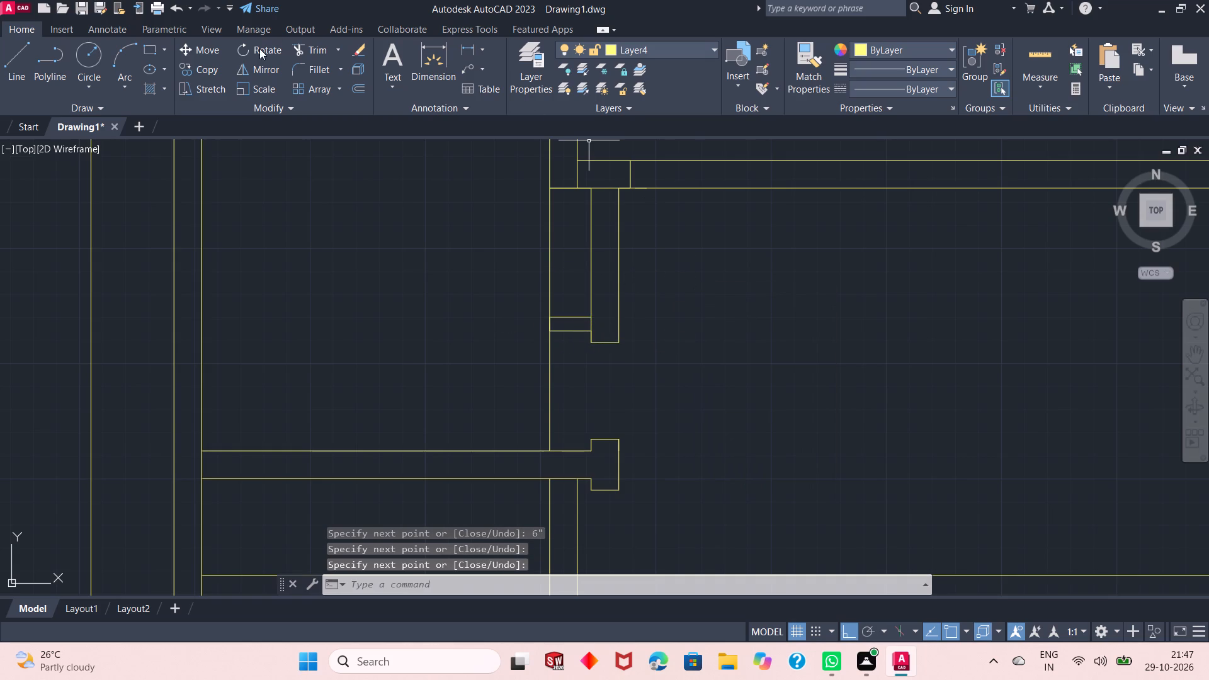
# Trim the strip's inner face between the two new 6"-spaced lines and the central wall's far face across the opening below them.
pyautogui.click(302, 49)
pyautogui.click(598, 322)
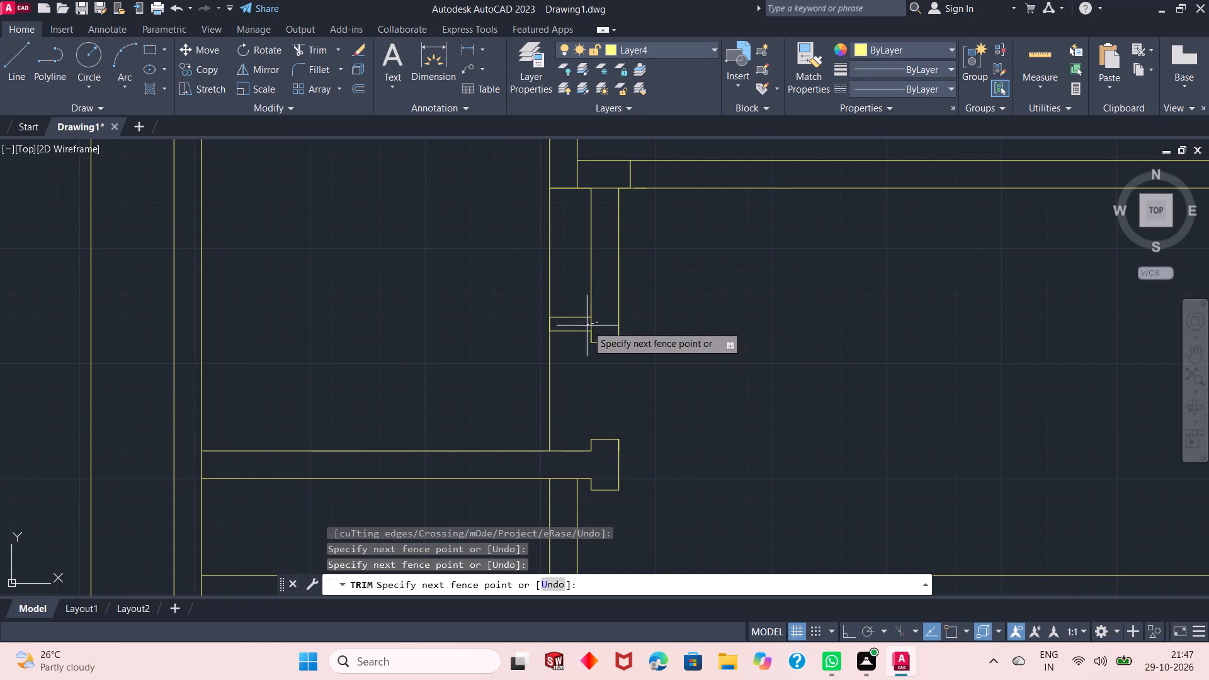
pyautogui.click(587, 326)
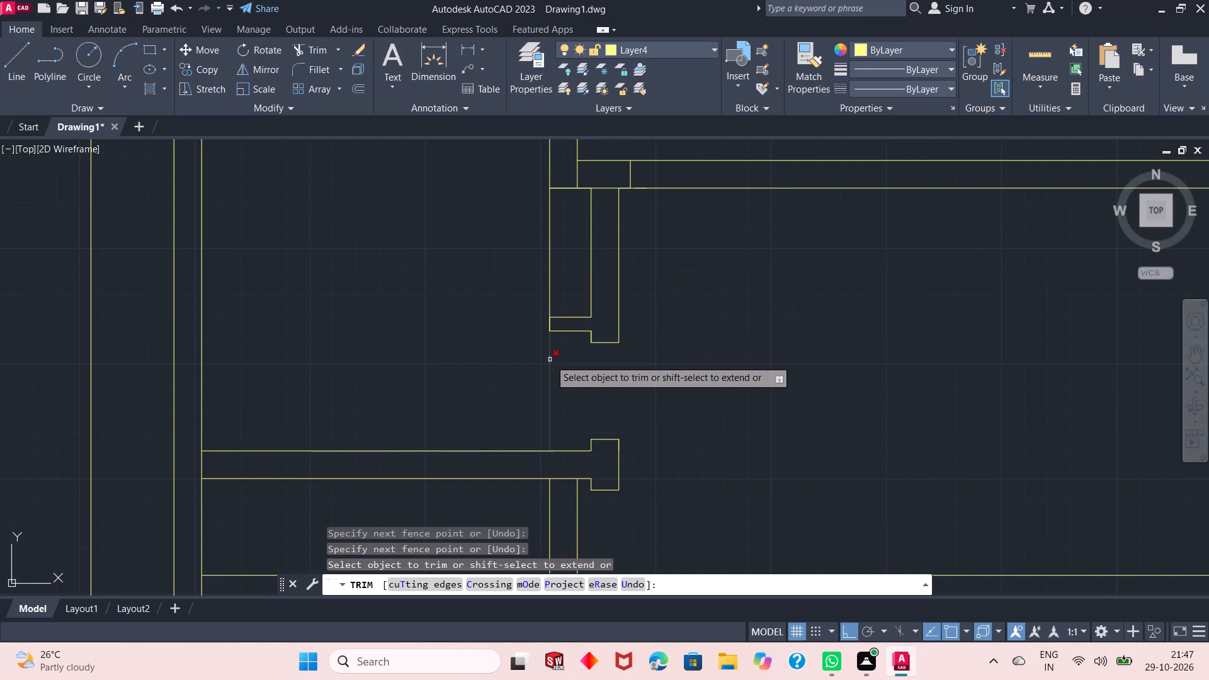
pyautogui.click(550, 360)
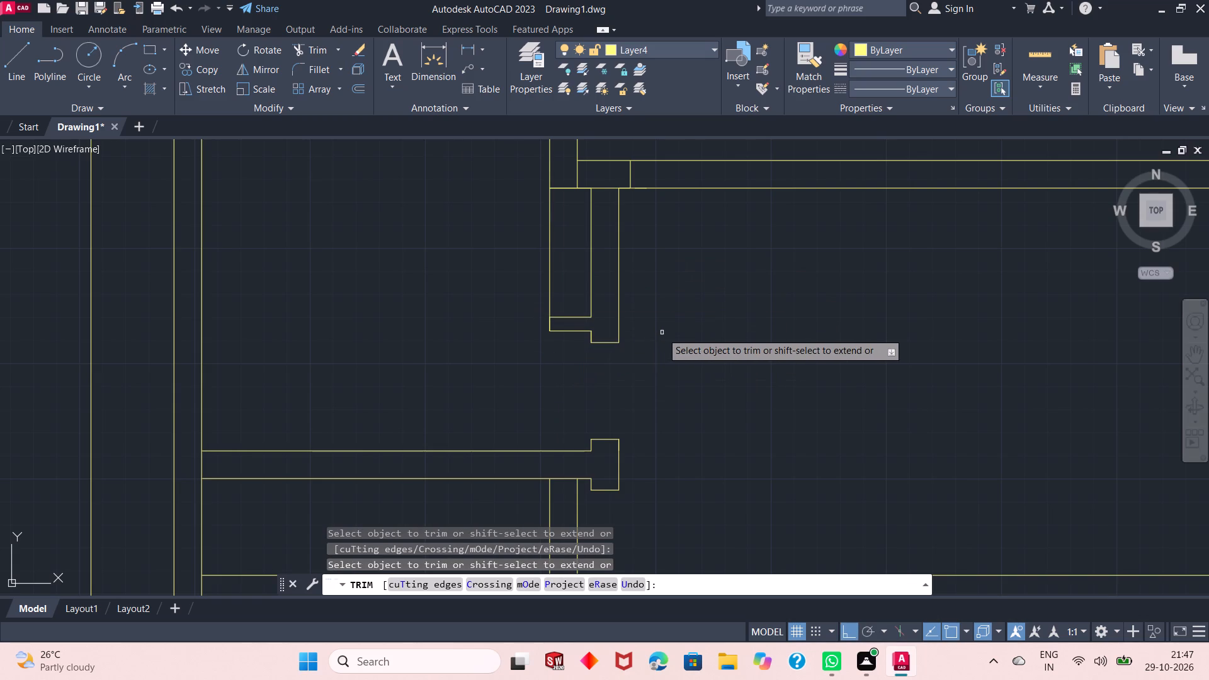
pyautogui.click(591, 336)
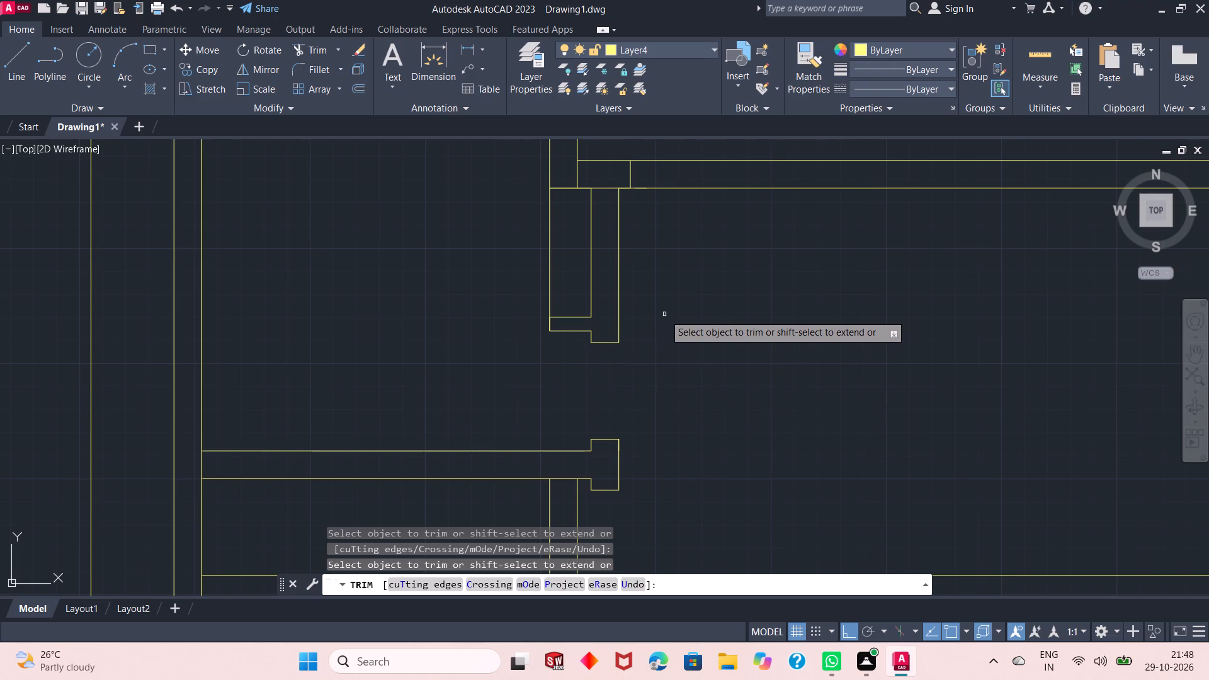
pyautogui.click(550, 325)
pyautogui.rightClick(656, 276)
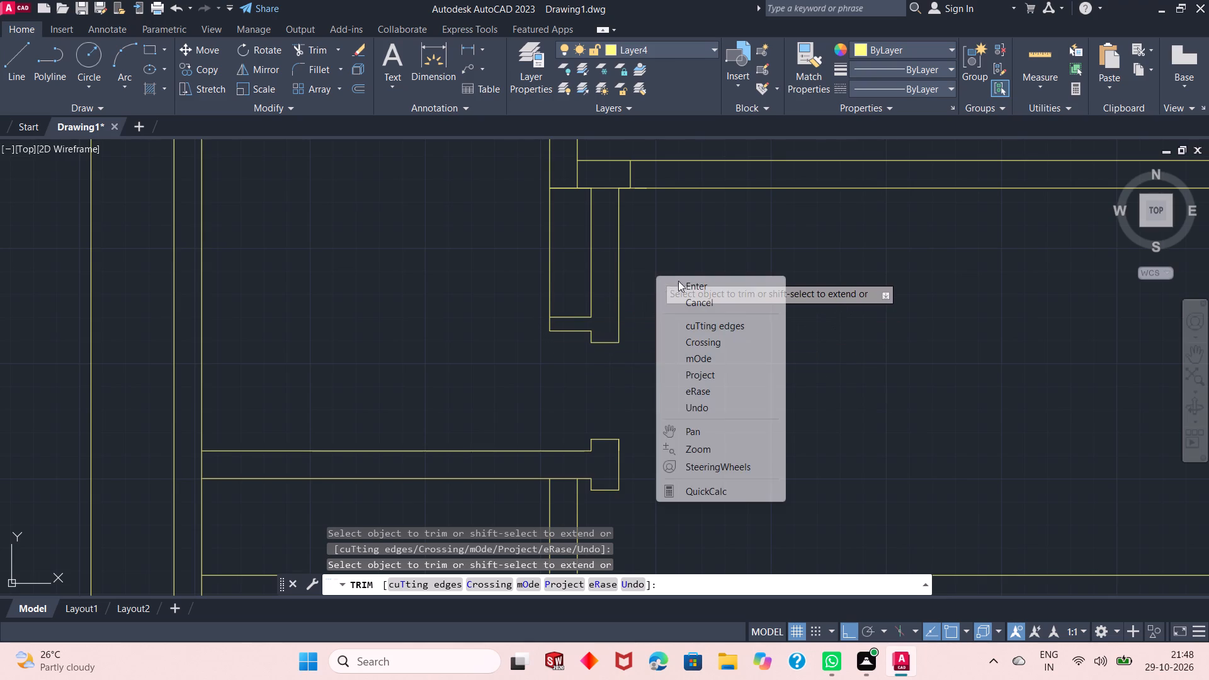
pyautogui.click(681, 282)
# Trim the line segments crossing the junction of the central wall, the 1'-wide strip and the upper partition, including overlapping leftovers.
pyautogui.scroll(-1, 643, 292)
pyautogui.scroll(-1, 640, 405)
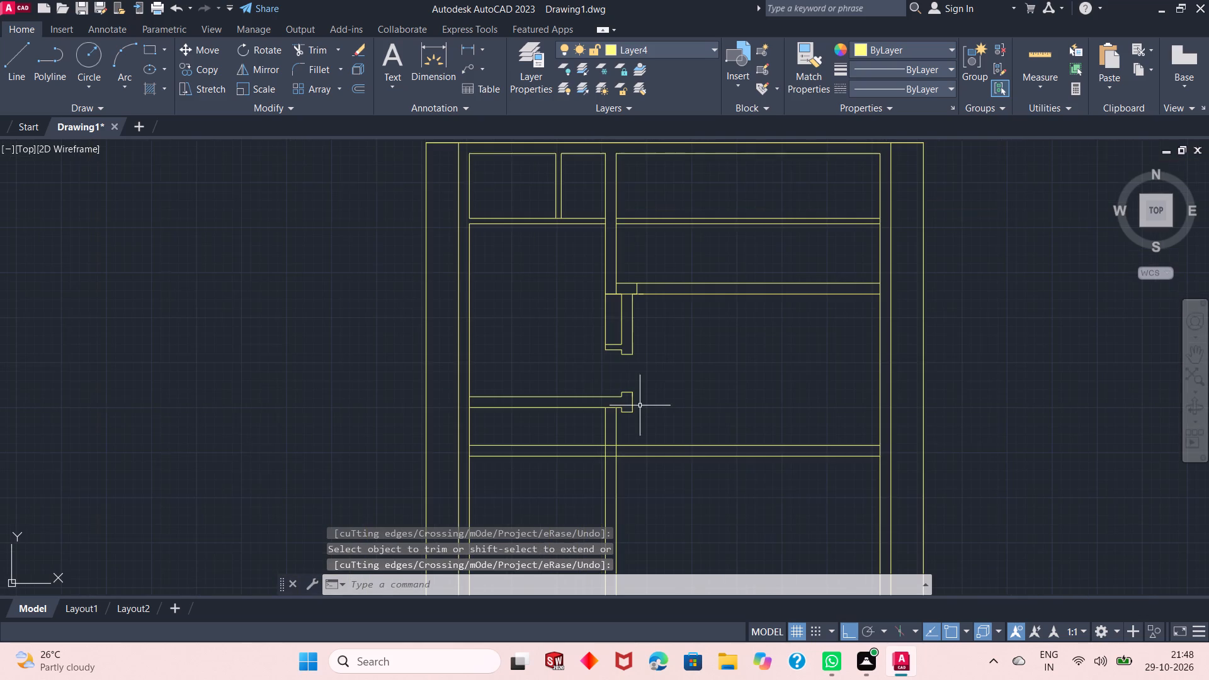
pyautogui.scroll(2, 628, 285)
pyautogui.rightClick(637, 178)
pyautogui.click(670, 186)
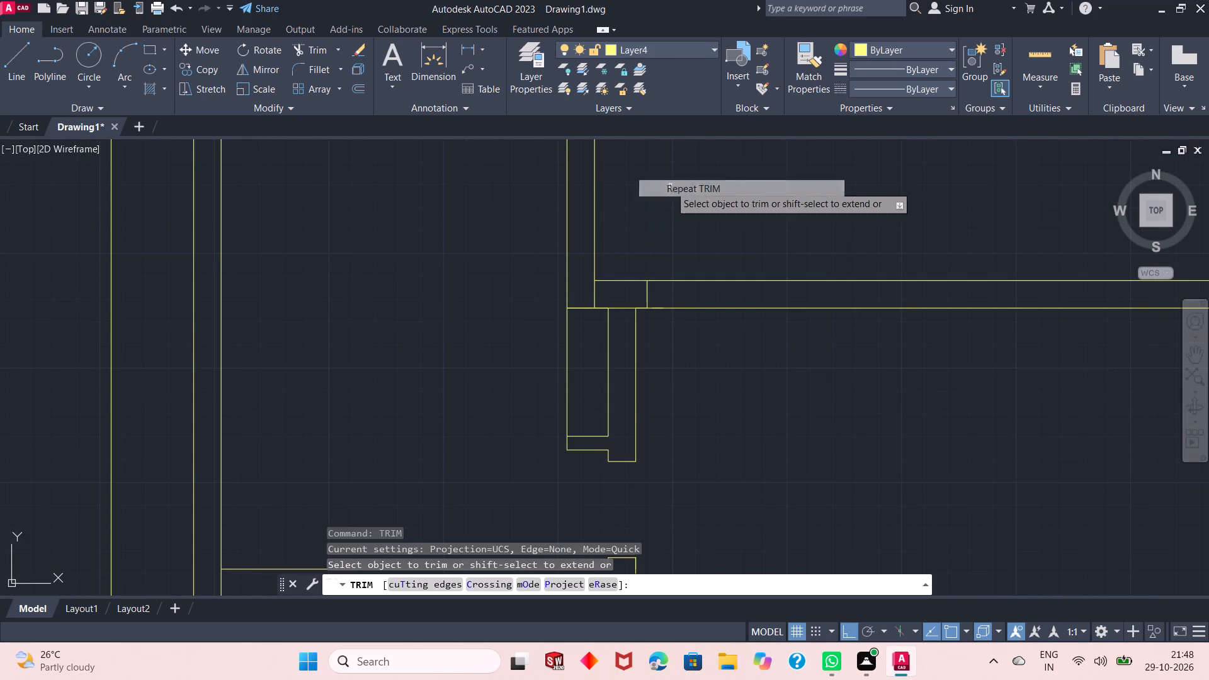
pyautogui.click(629, 300)
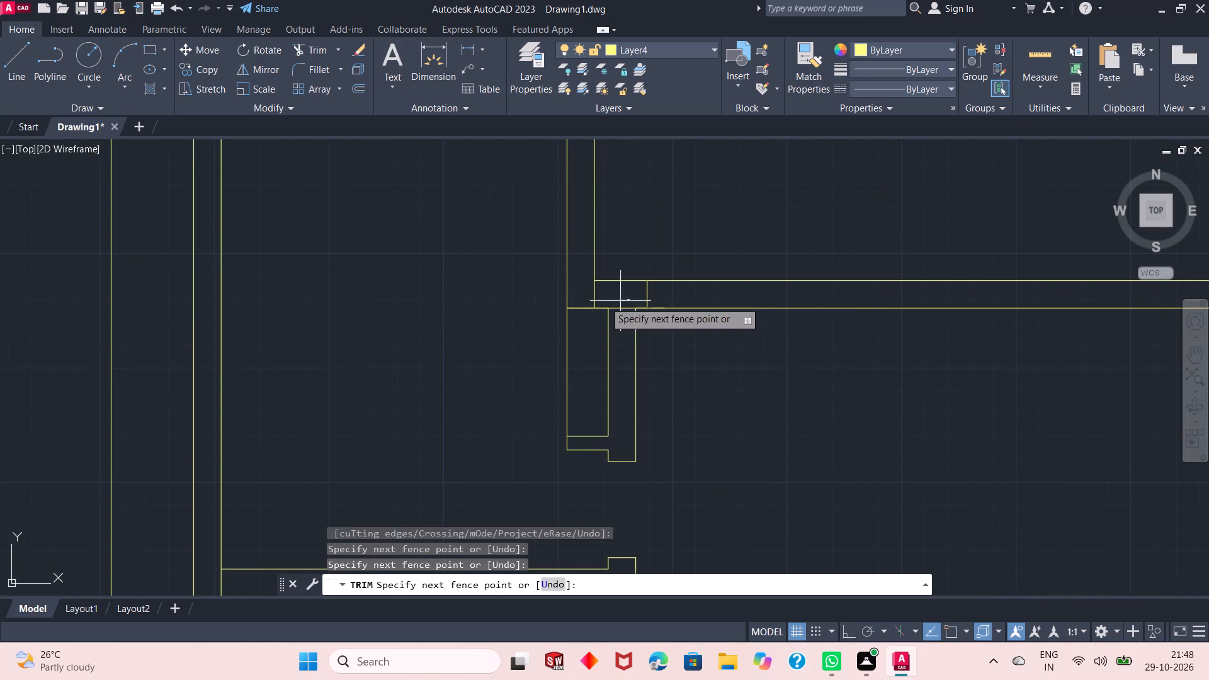
pyautogui.click(581, 299)
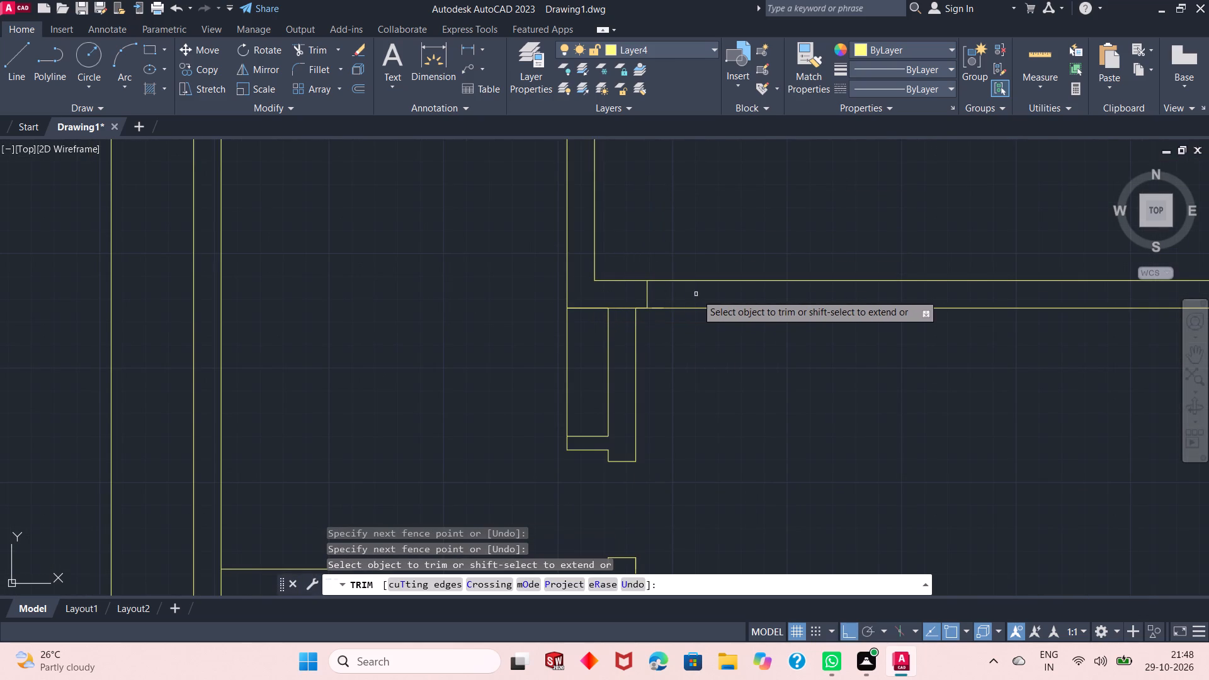
pyautogui.click(632, 293)
pyautogui.click(617, 327)
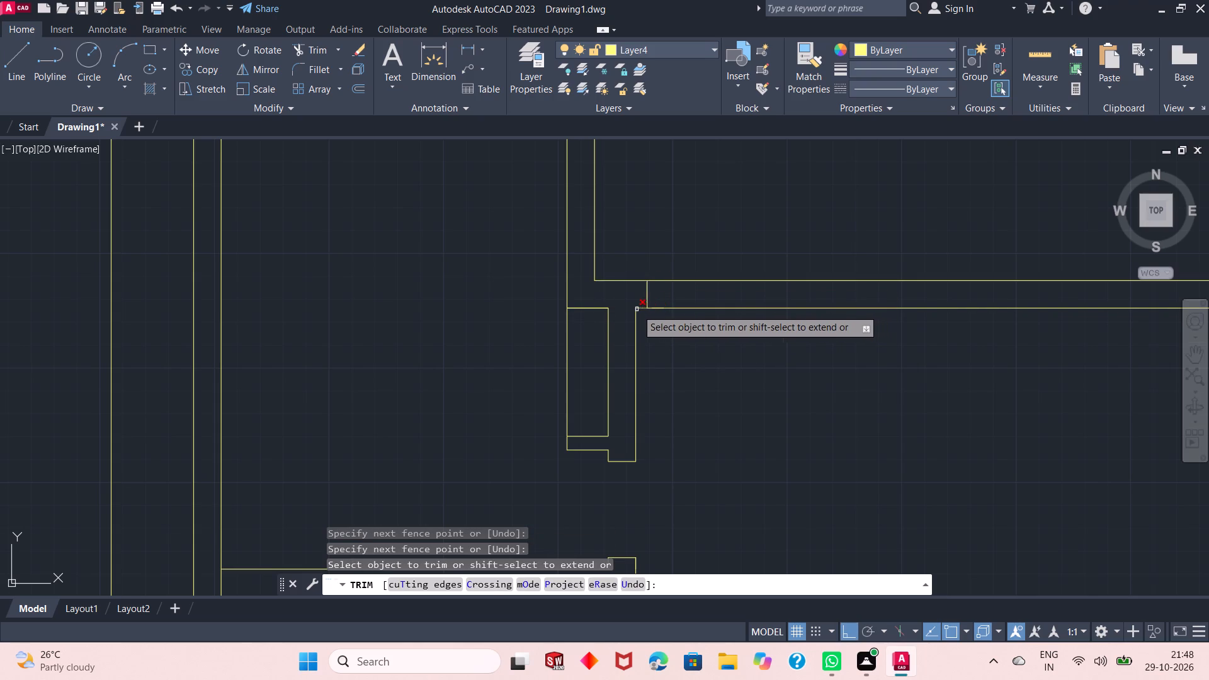
pyautogui.click(644, 307)
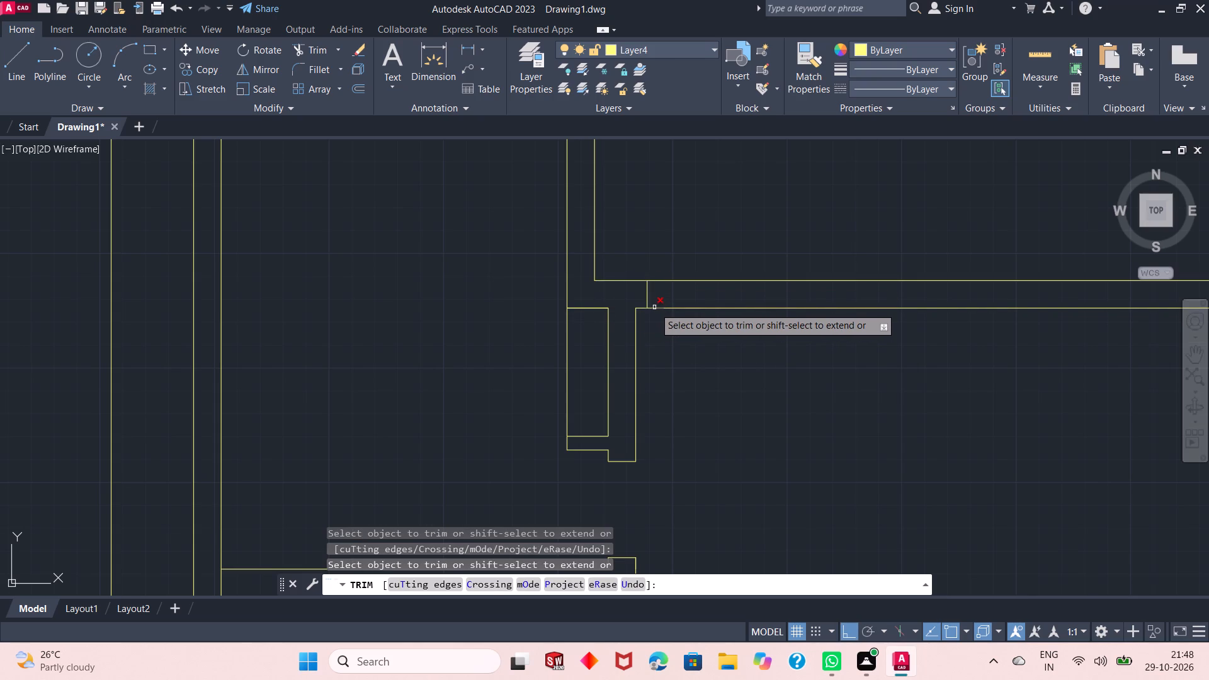
pyautogui.click(654, 307)
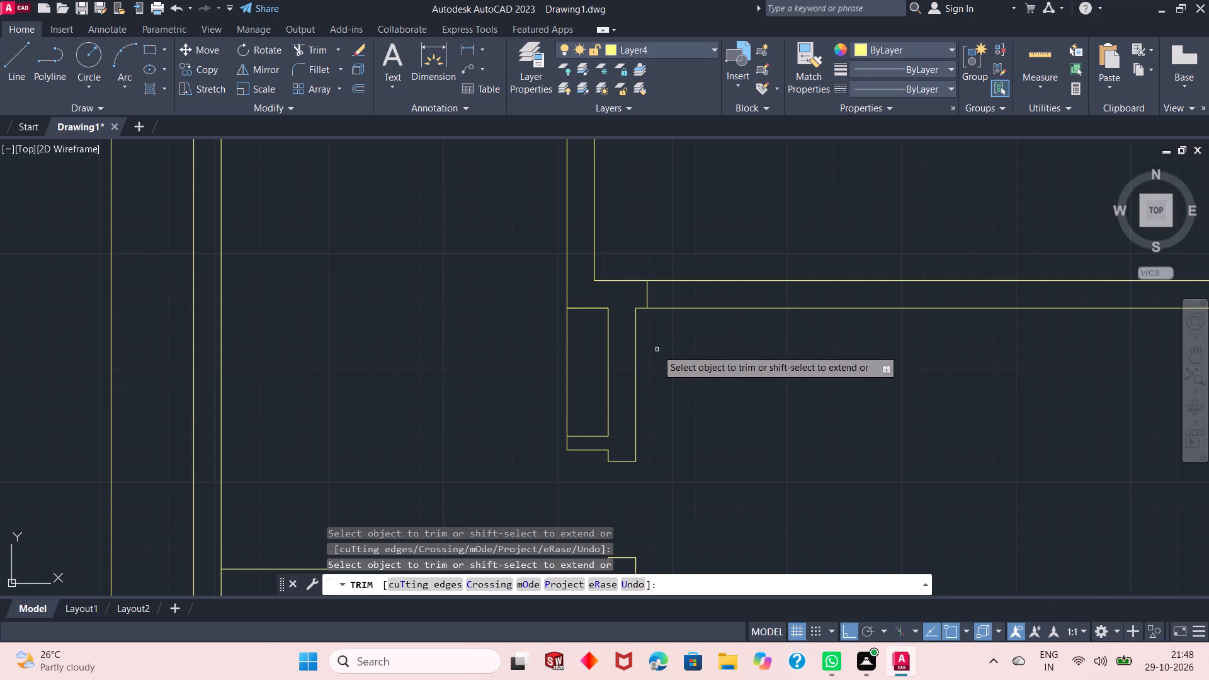
# Trim away both faces of the partition crossing the large upper room on the strip's side of the central wall.
pyautogui.scroll(-1, 671, 349)
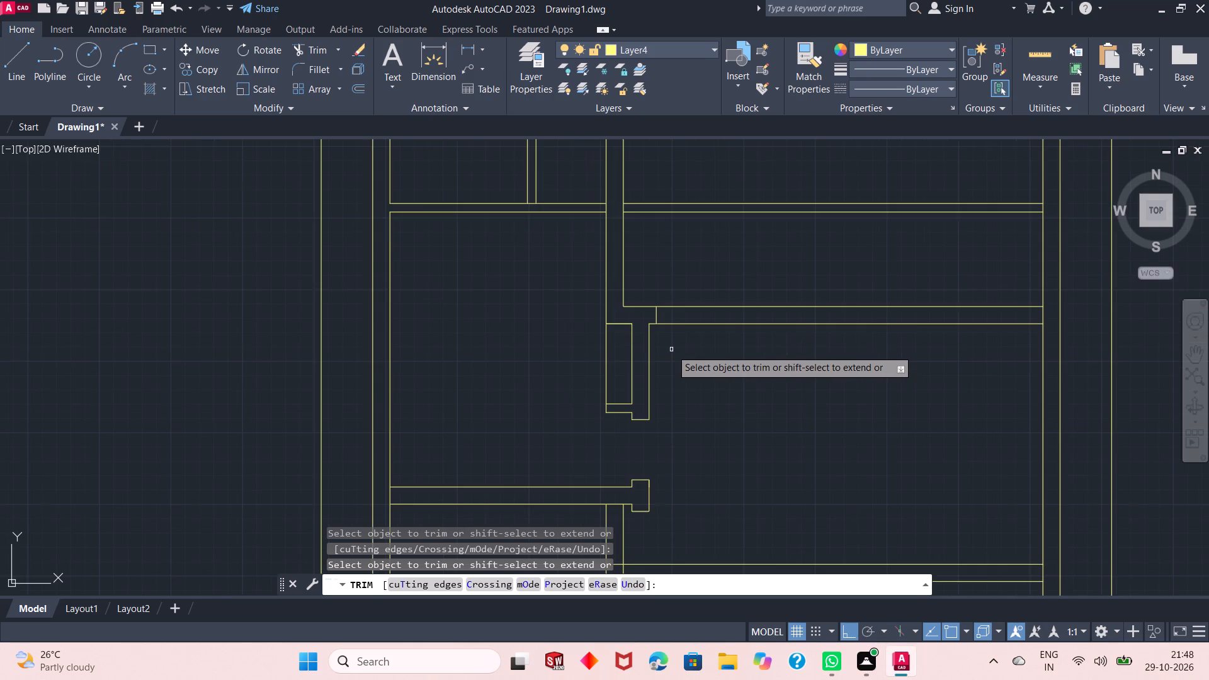
pyautogui.scroll(-1, 654, 359)
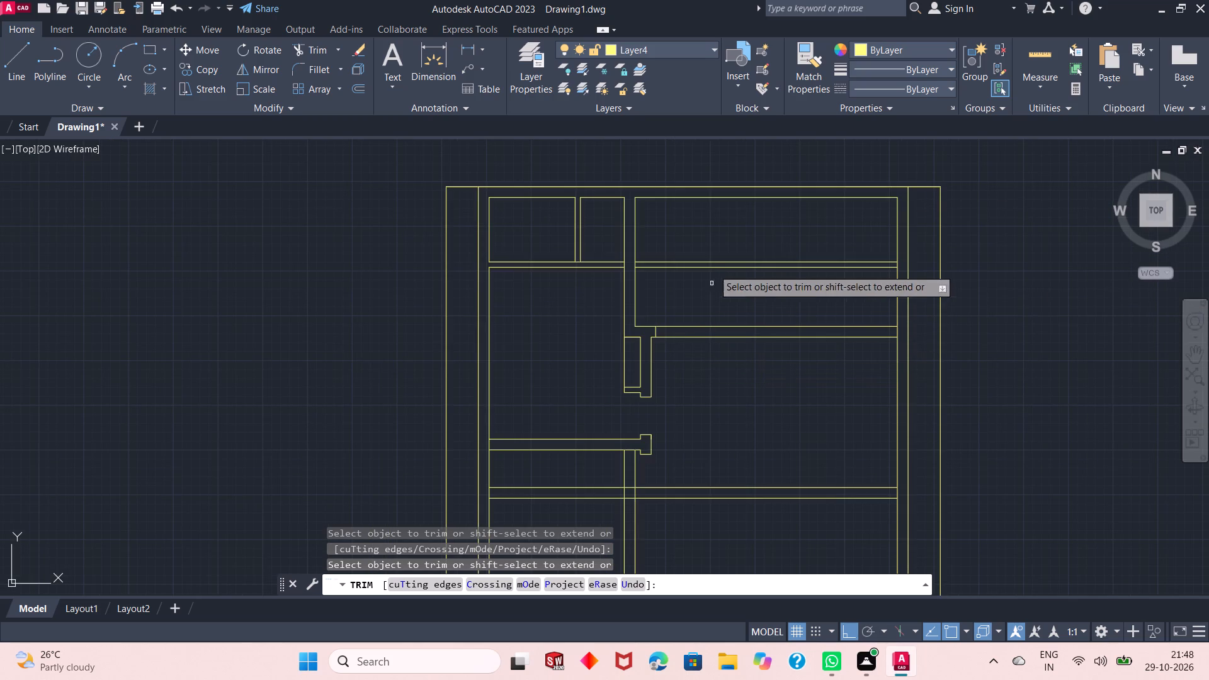
pyautogui.click(720, 243)
pyautogui.click(700, 274)
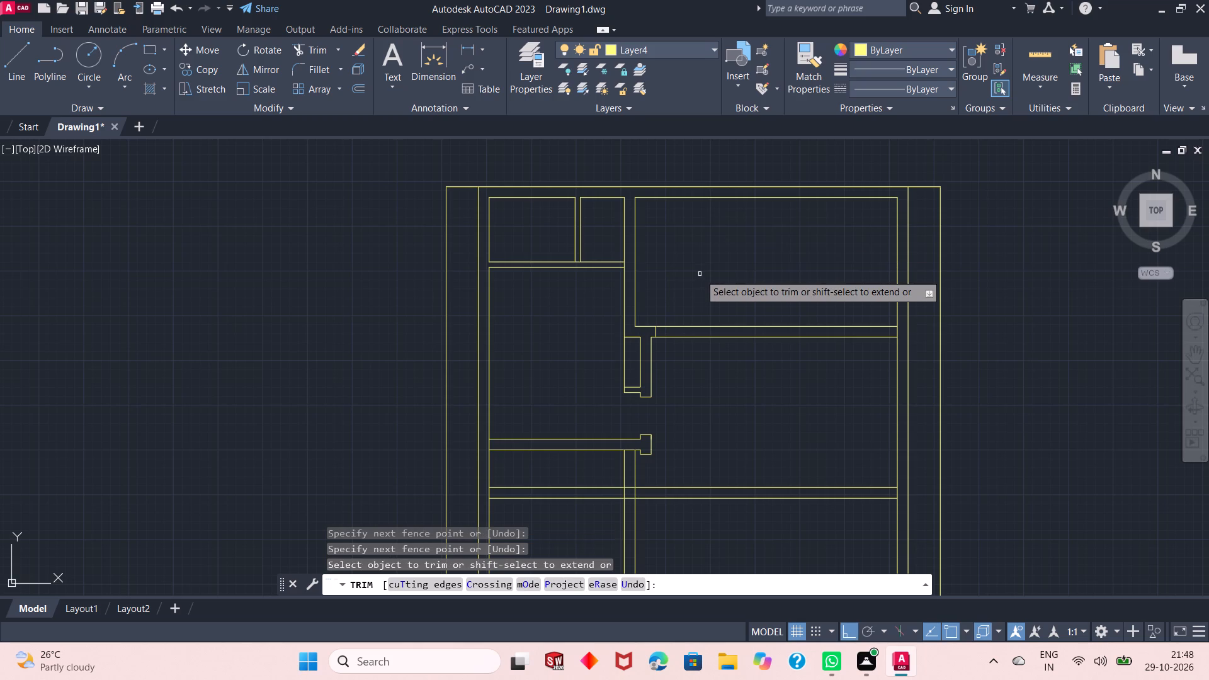
pyautogui.rightClick(659, 249)
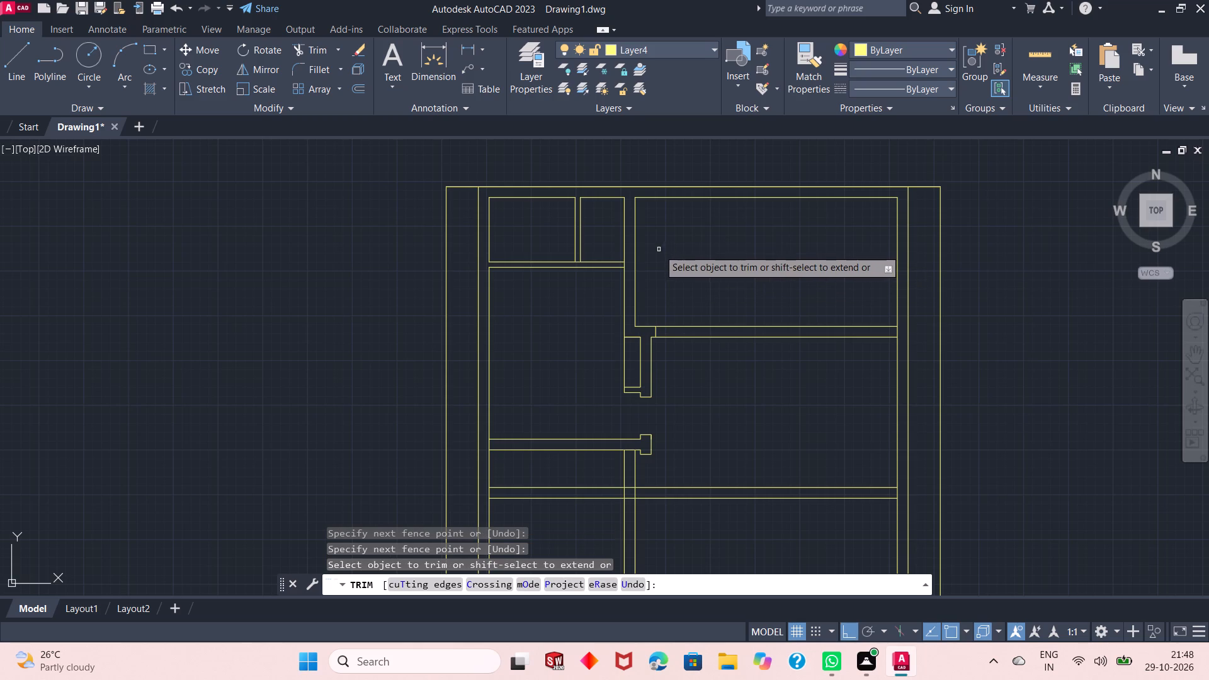
pyautogui.click(686, 261)
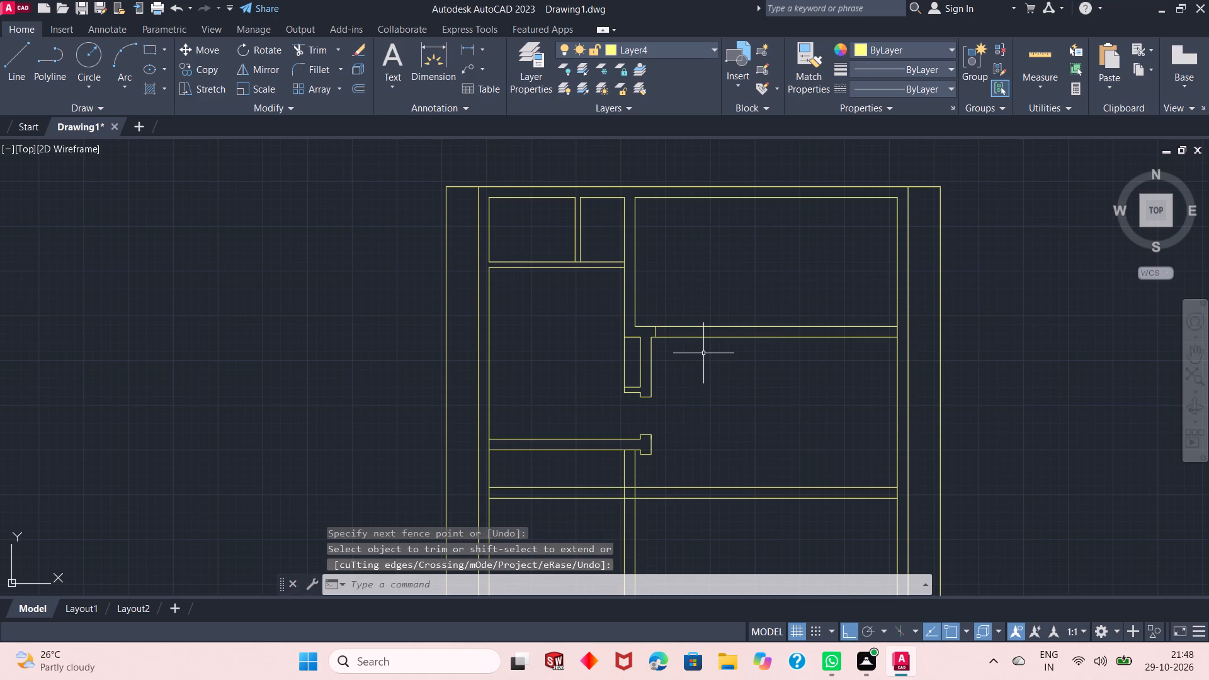
# Trim both faces of the partition just below the T-ended one, between the left-hand outer wall and the central wall.
pyautogui.scroll(-1, 676, 314)
pyautogui.scroll(1, 698, 405)
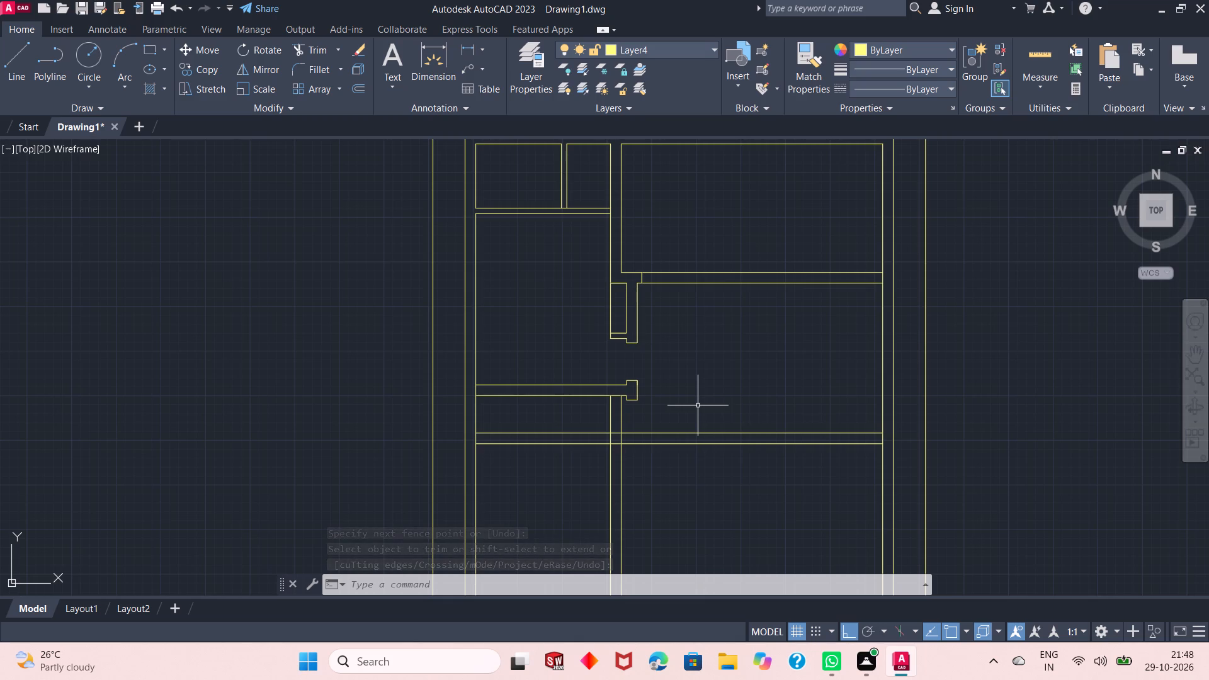
pyautogui.rightClick(690, 347)
pyautogui.click(742, 49)
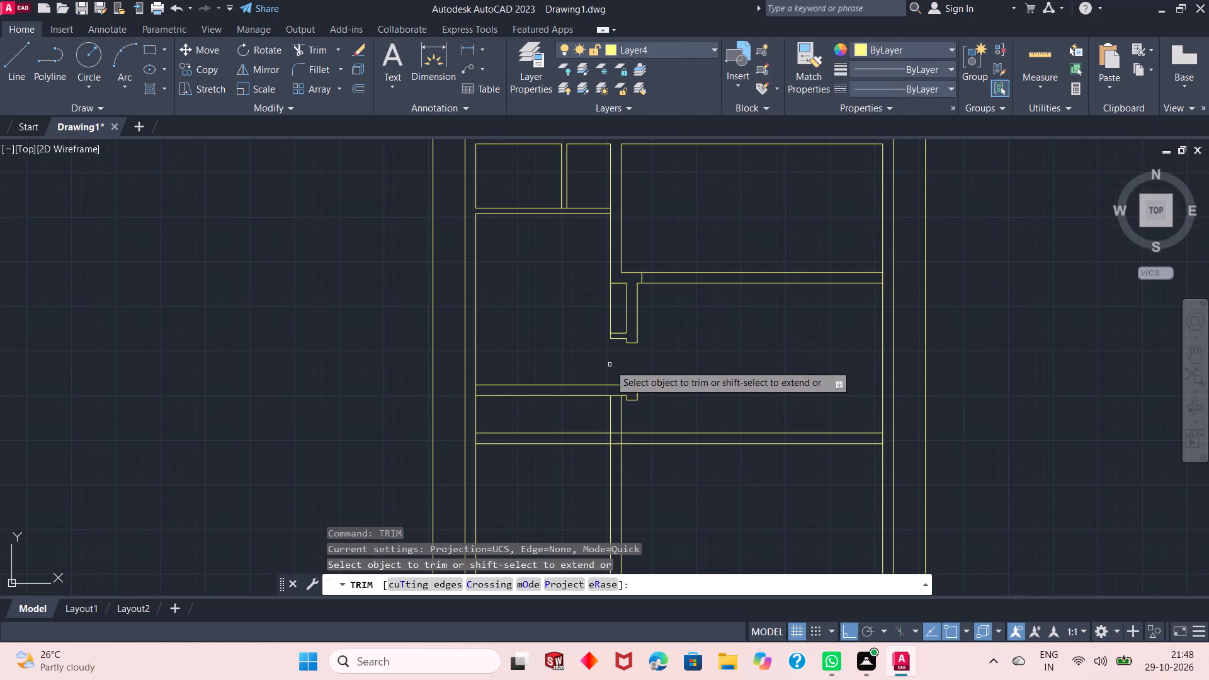
pyautogui.click(581, 410)
pyautogui.click(550, 475)
pyautogui.rightClick(684, 321)
pyautogui.click(720, 328)
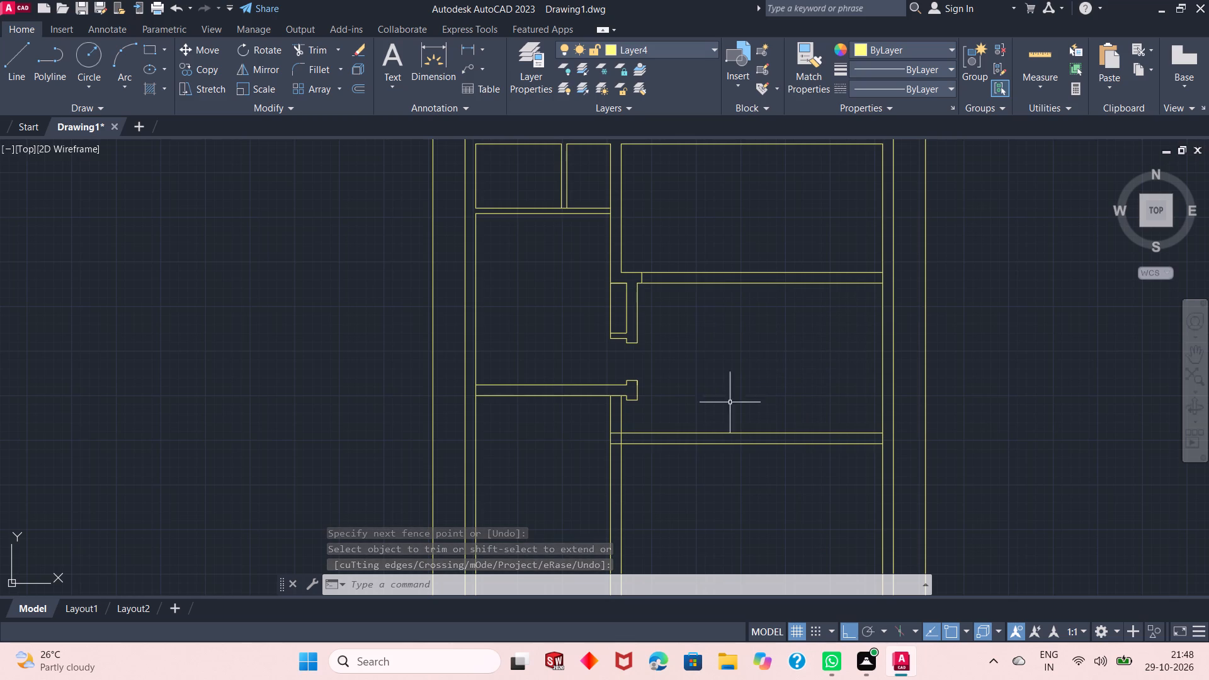
# Trim both central wall faces from the T-ended partition down to the next partition, and from there to the full-width partition below.
pyautogui.rightClick(710, 337)
pyautogui.click(790, 33)
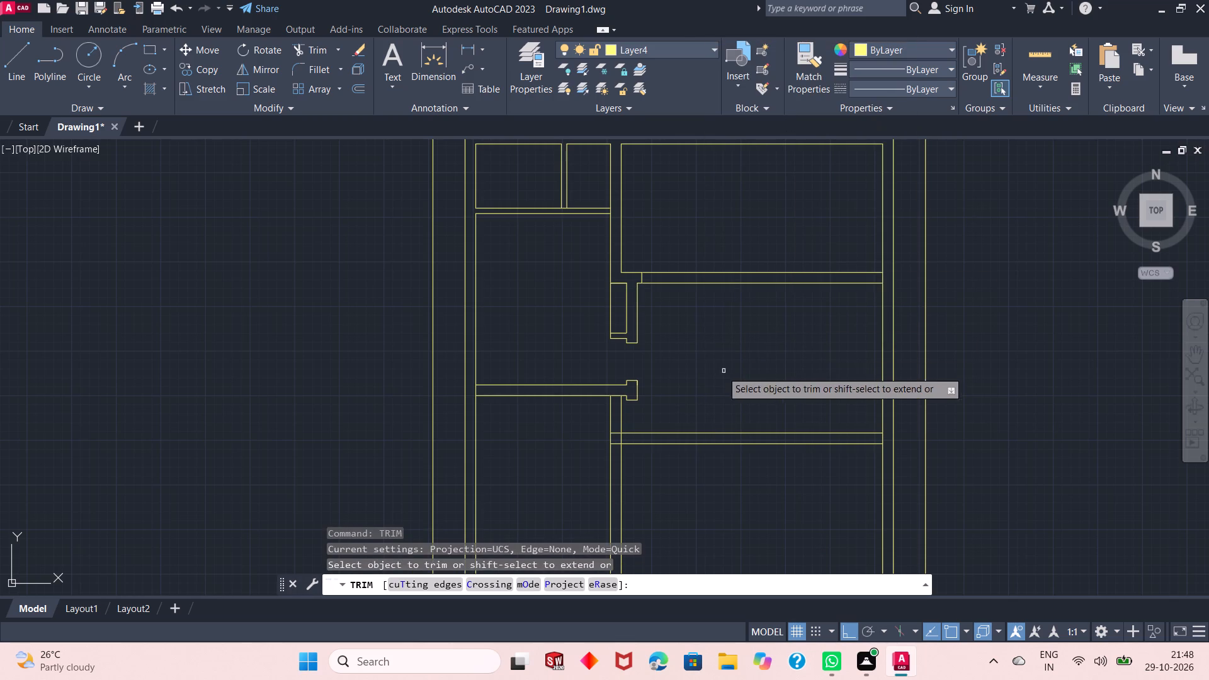
pyautogui.scroll(-1, 713, 361)
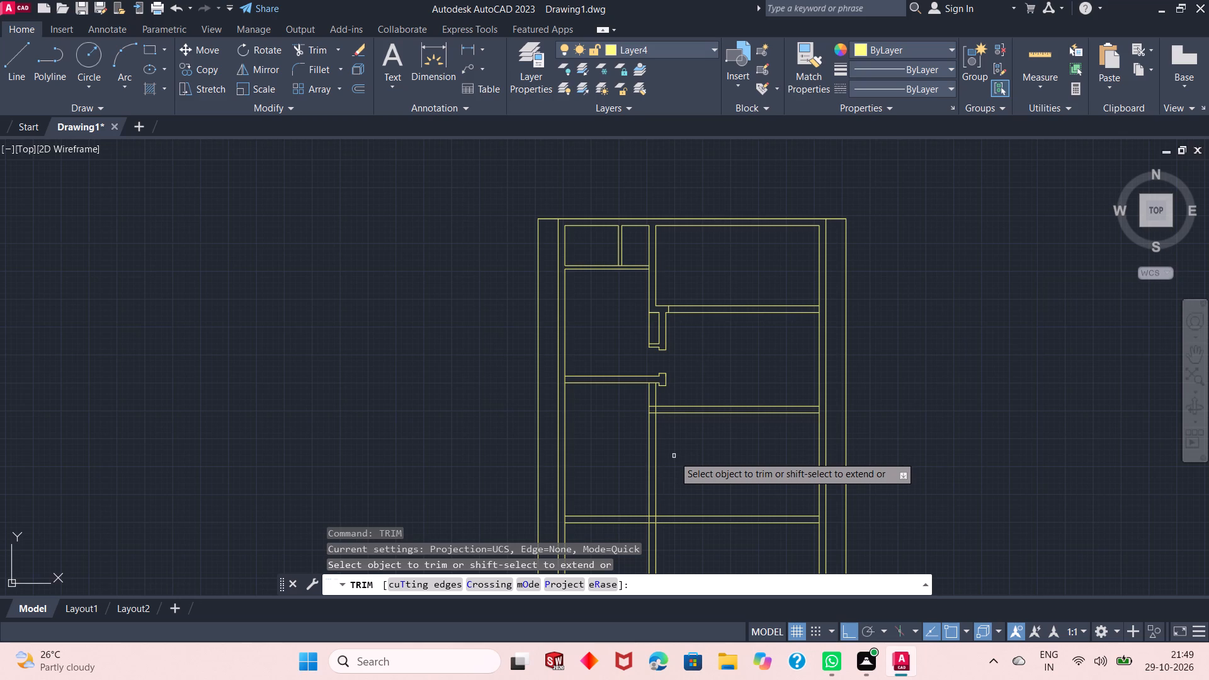
pyautogui.scroll(-1, 670, 436)
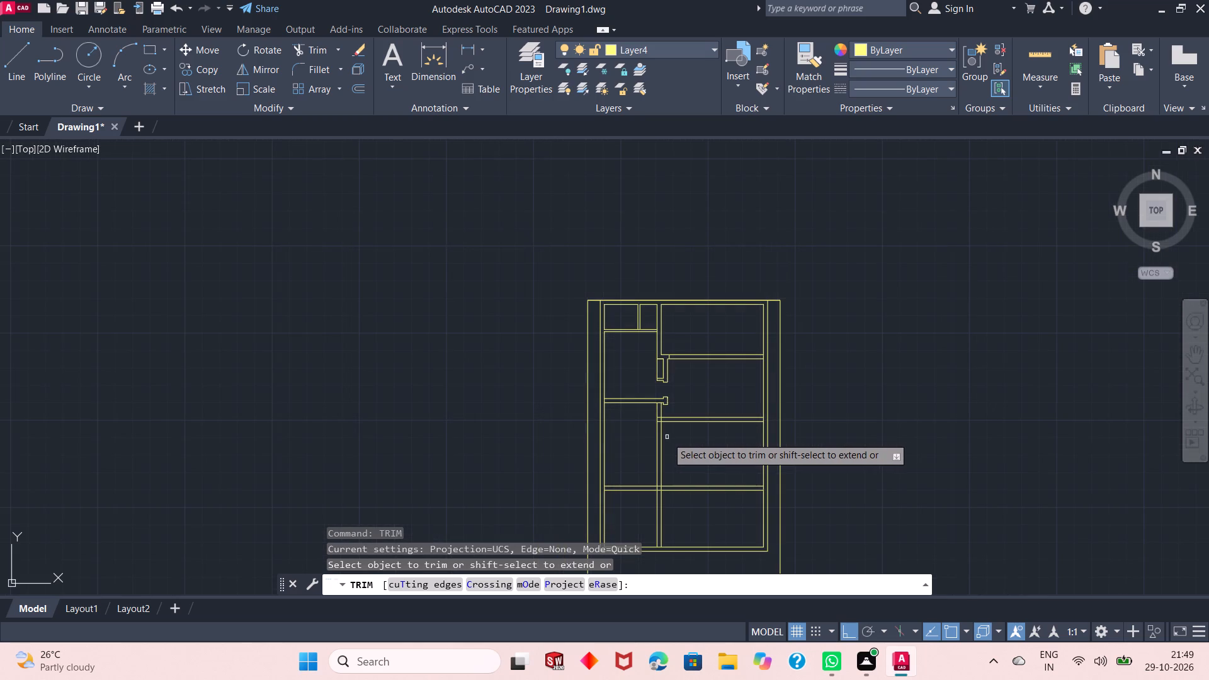
pyautogui.scroll(2, 669, 425)
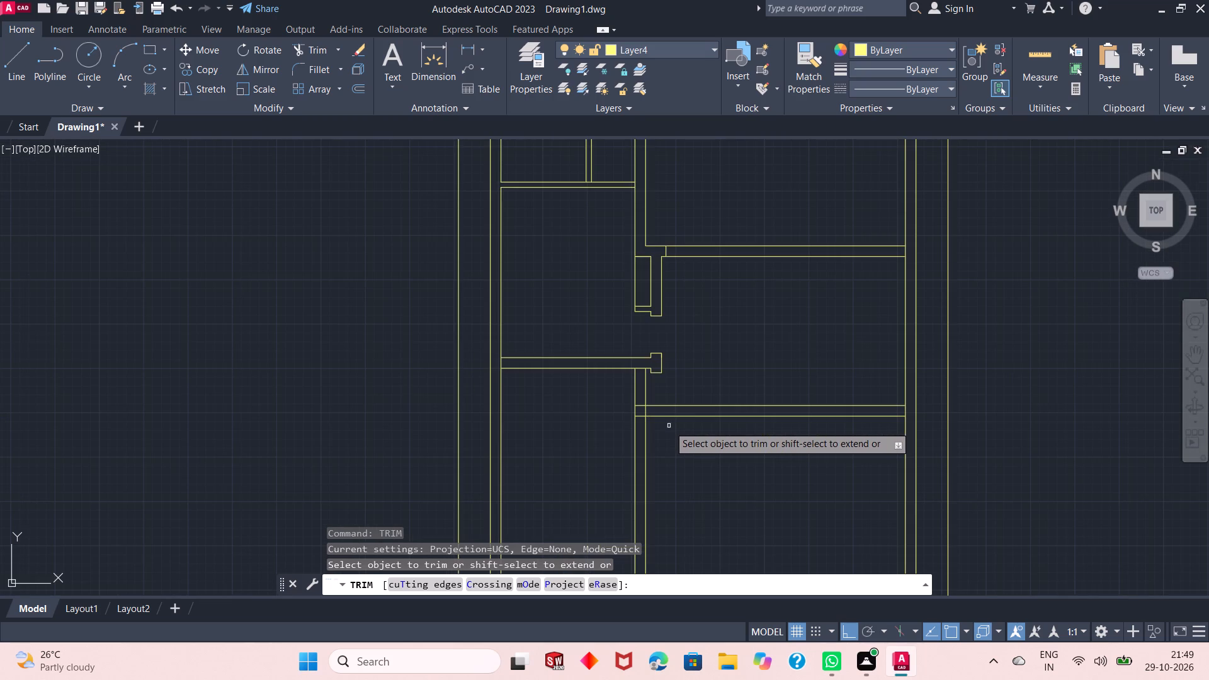
pyautogui.scroll(1, 669, 426)
pyautogui.click(648, 371)
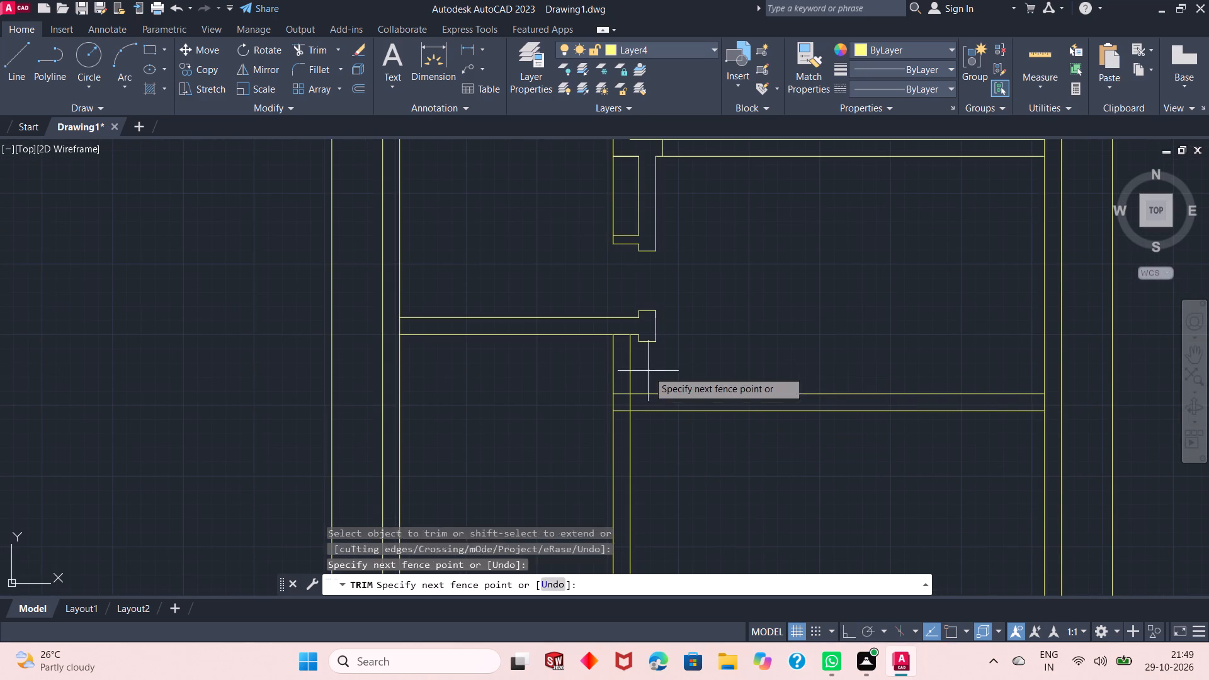
pyautogui.click(587, 375)
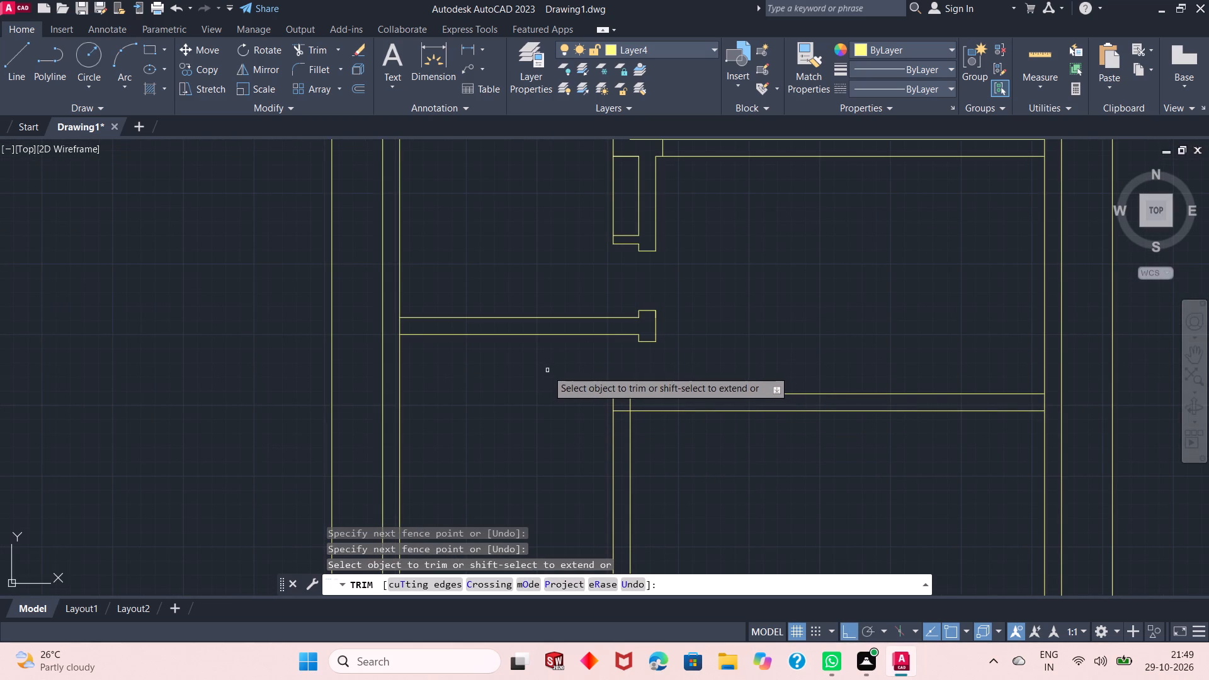
pyautogui.scroll(-1, 534, 283)
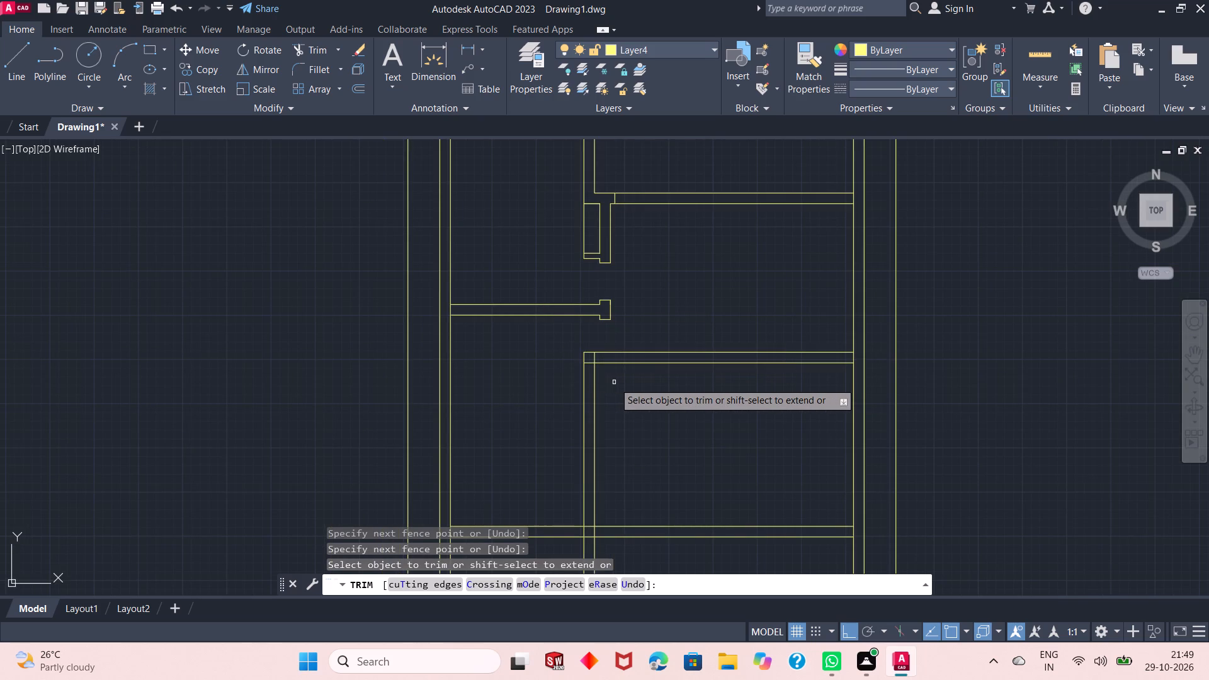
pyautogui.click(611, 378)
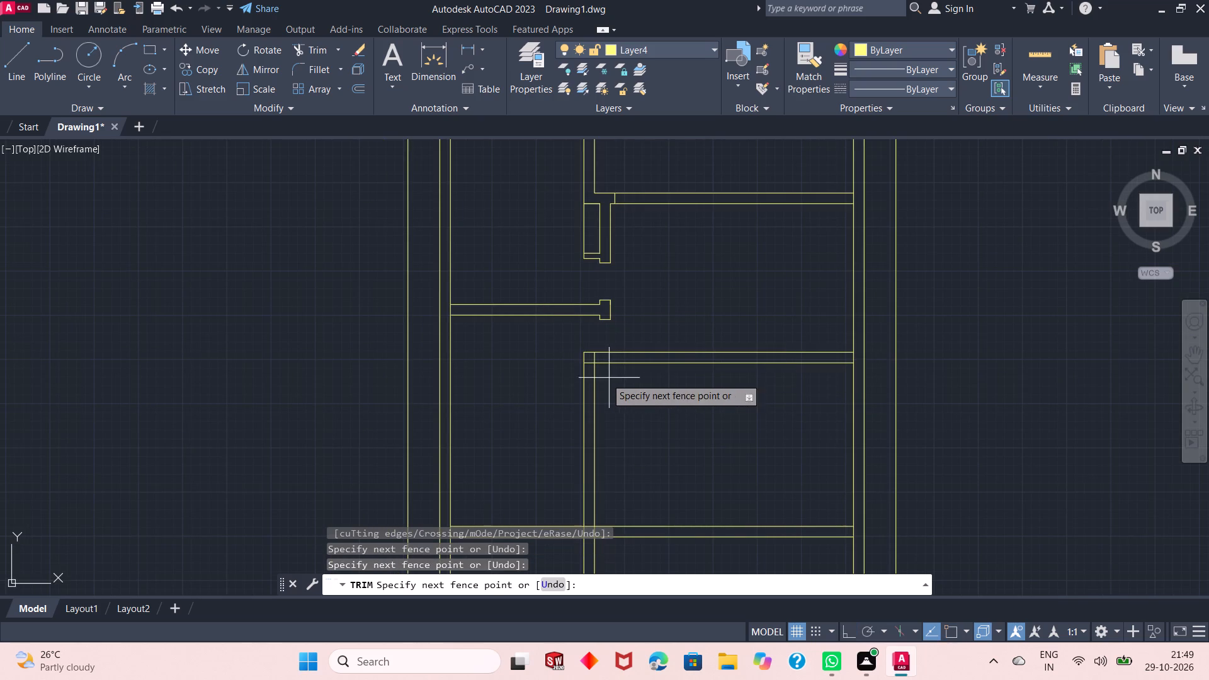
pyautogui.click(569, 399)
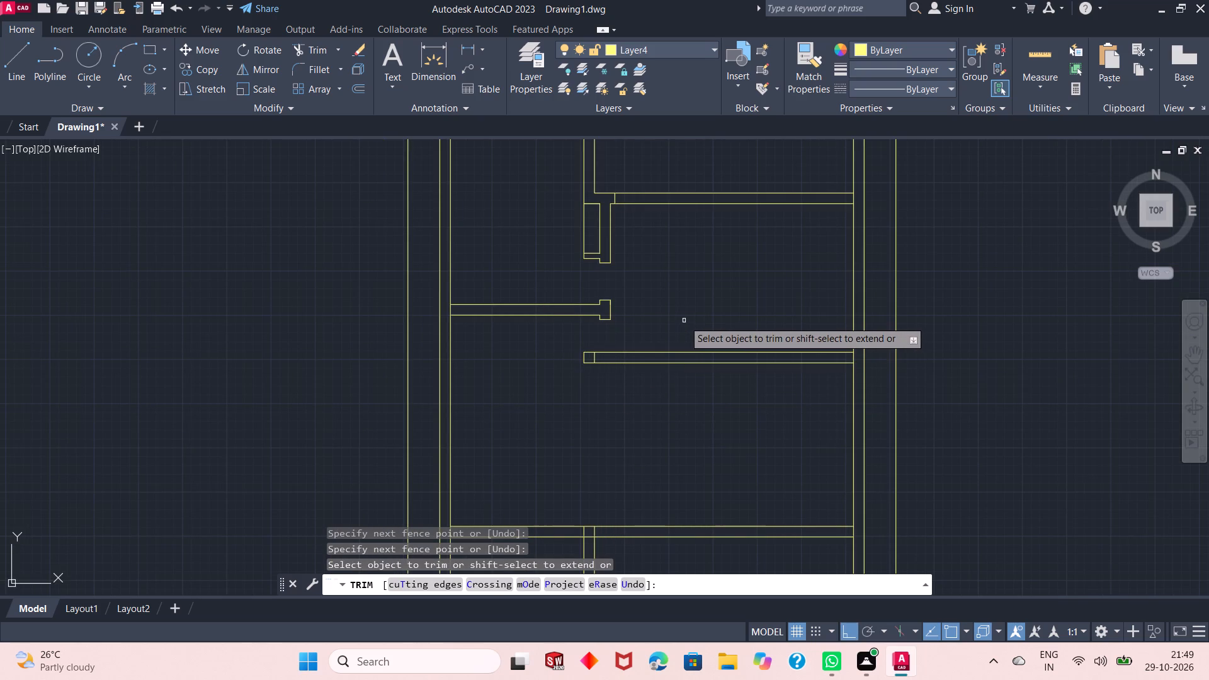
pyautogui.rightClick(683, 322)
pyautogui.click(708, 329)
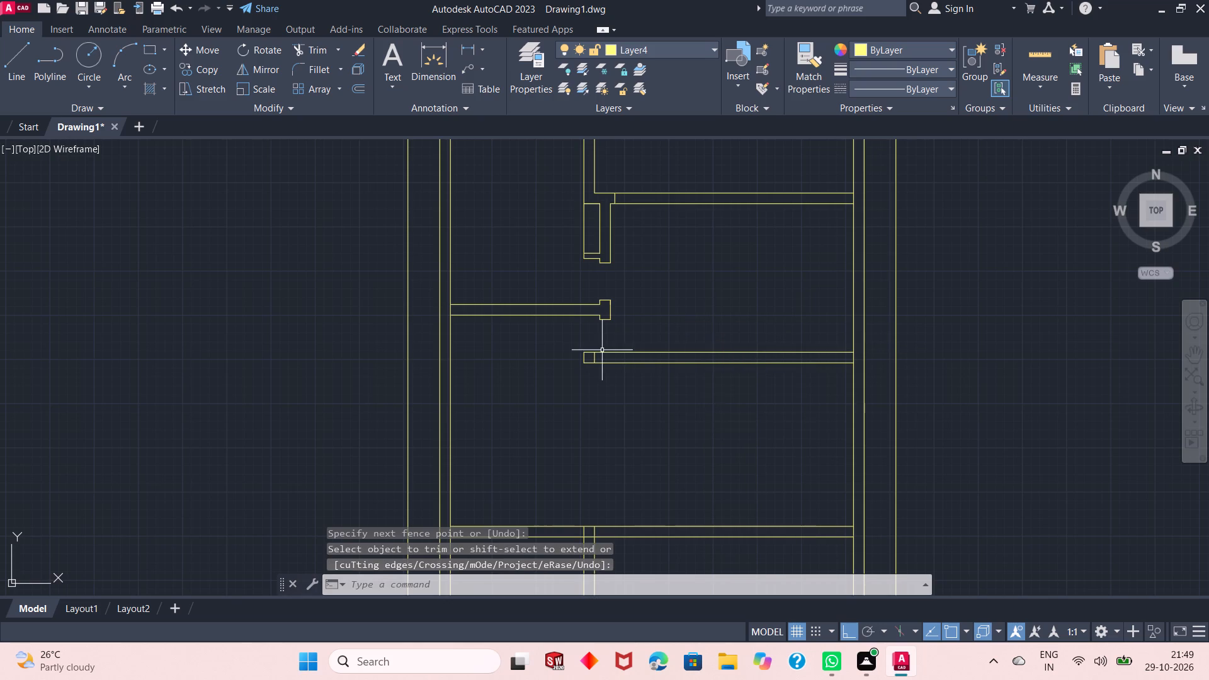
# Delete the short upper line segment overlapping the end face of the T-shaped partition end.
pyautogui.scroll(2, 598, 363)
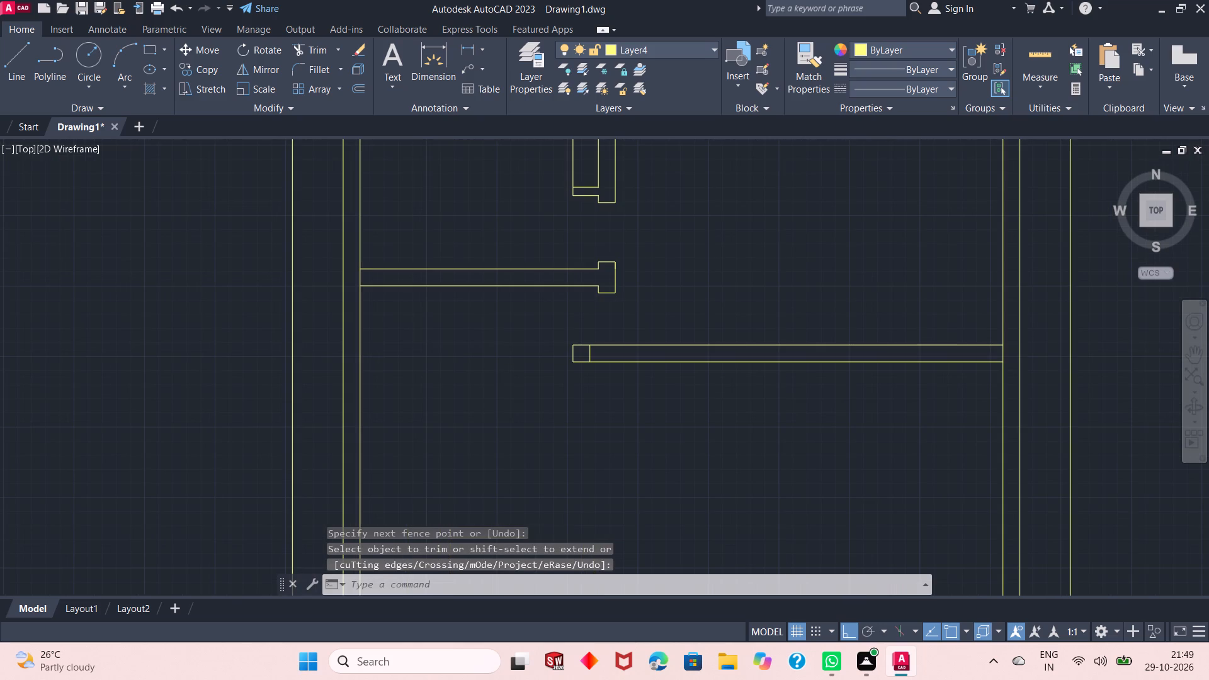
pyautogui.scroll(-2, 597, 364)
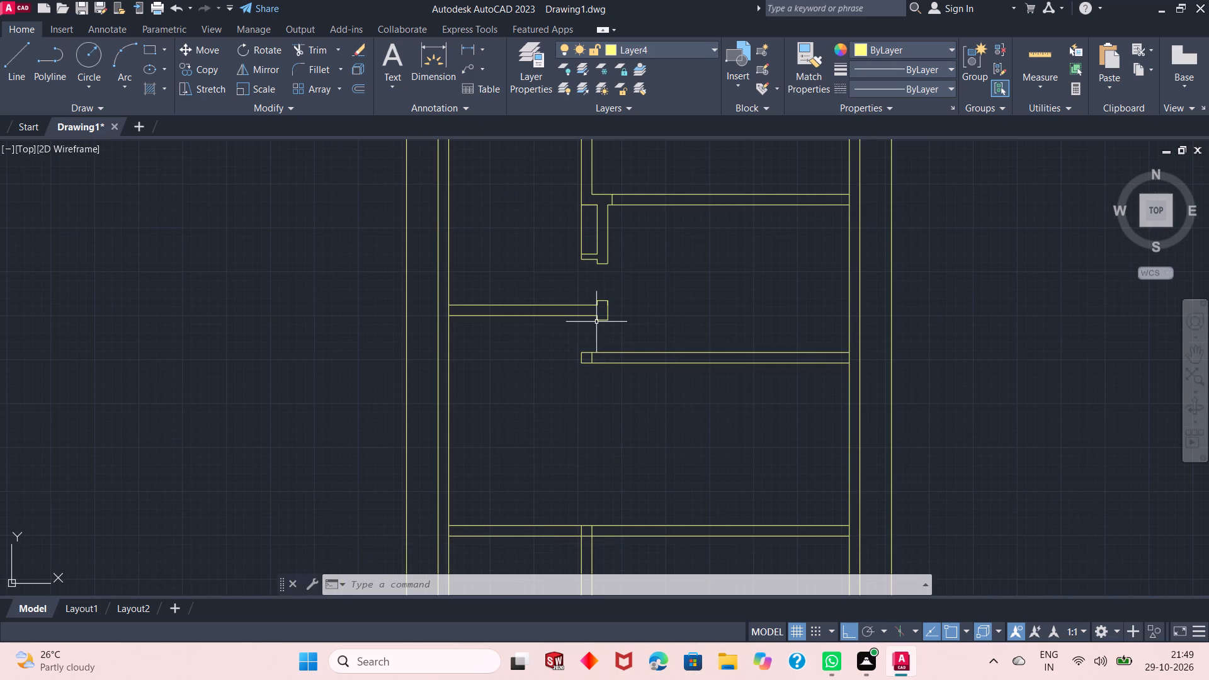
pyautogui.scroll(4, 603, 307)
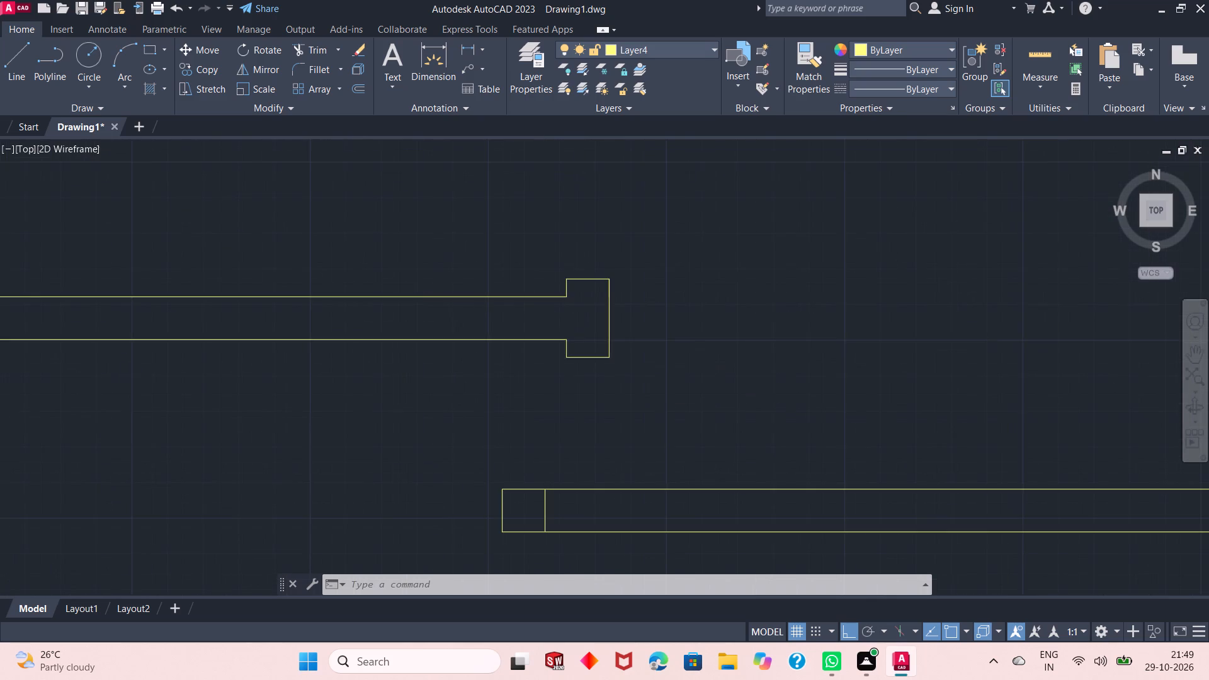
pyautogui.scroll(1, 603, 307)
pyautogui.click(612, 266)
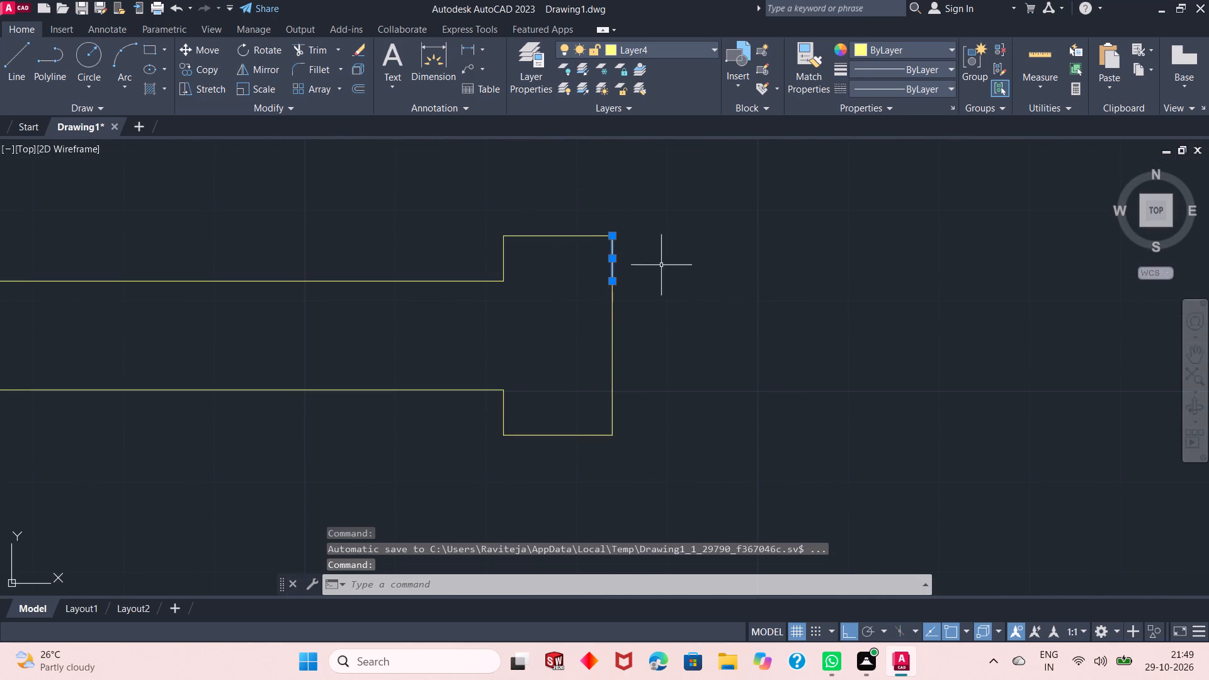
pyautogui.press('Delete')
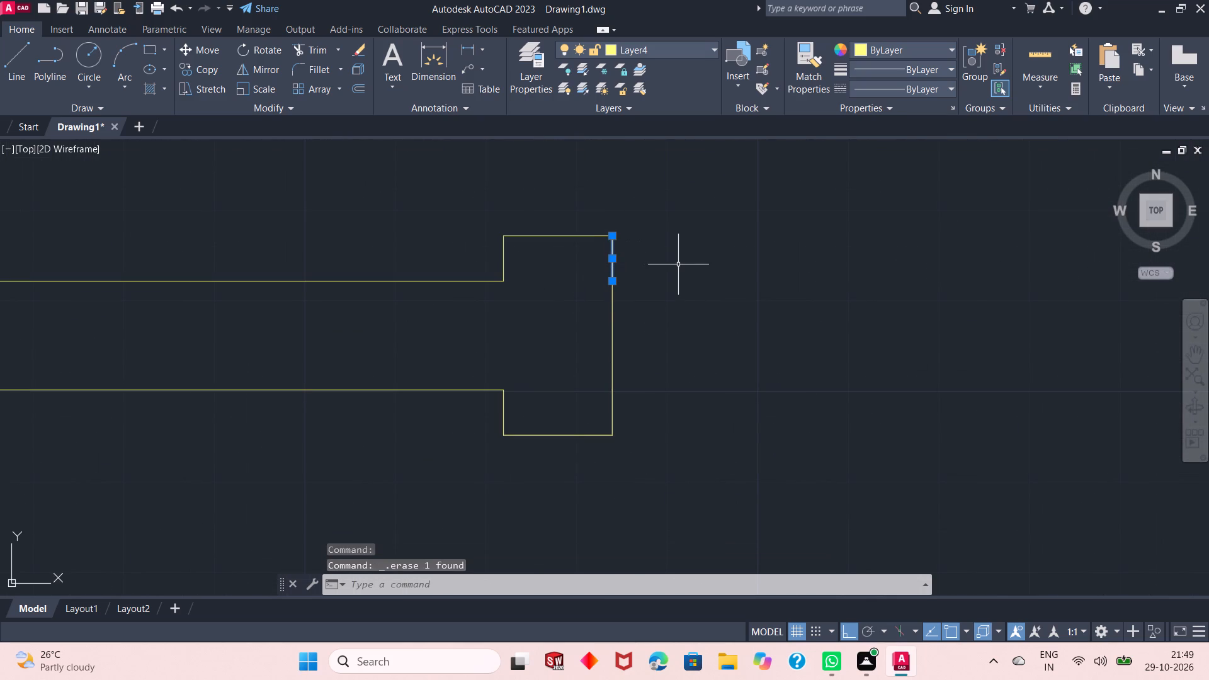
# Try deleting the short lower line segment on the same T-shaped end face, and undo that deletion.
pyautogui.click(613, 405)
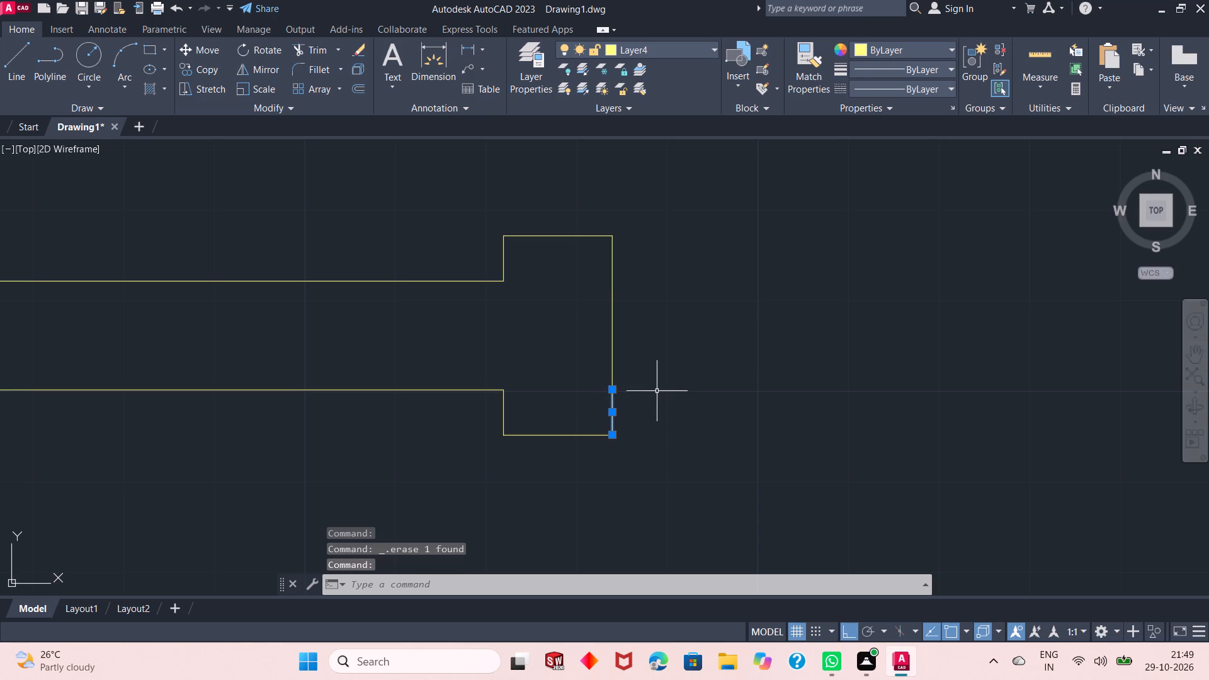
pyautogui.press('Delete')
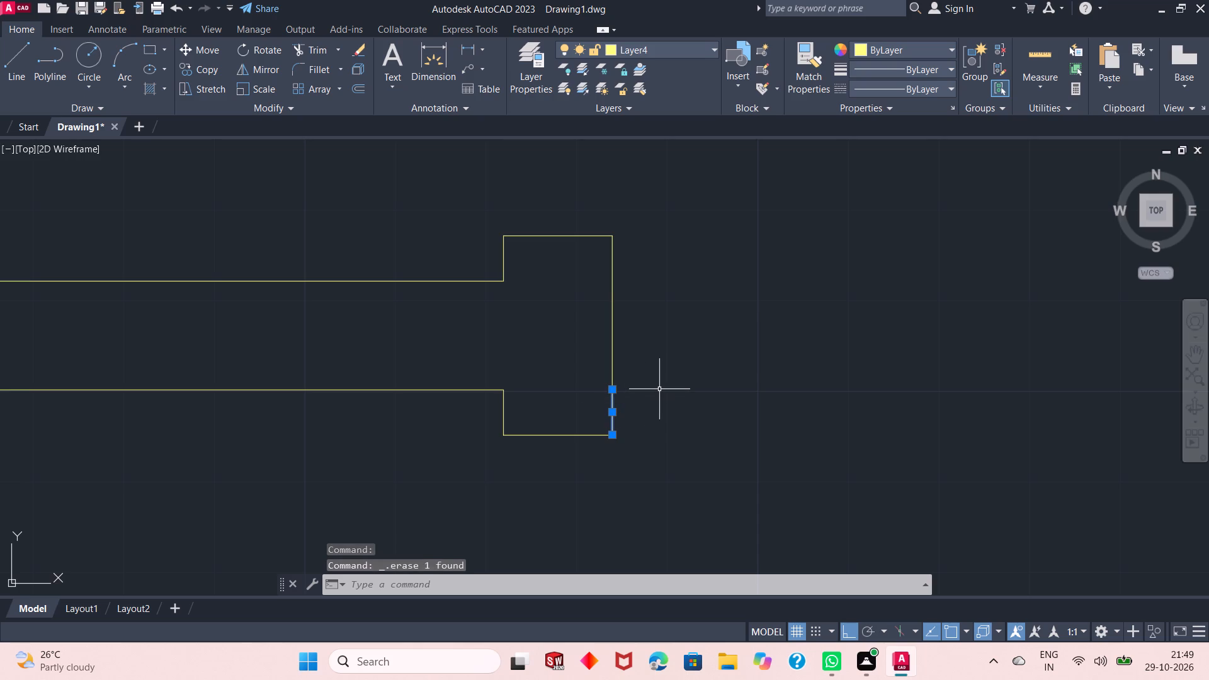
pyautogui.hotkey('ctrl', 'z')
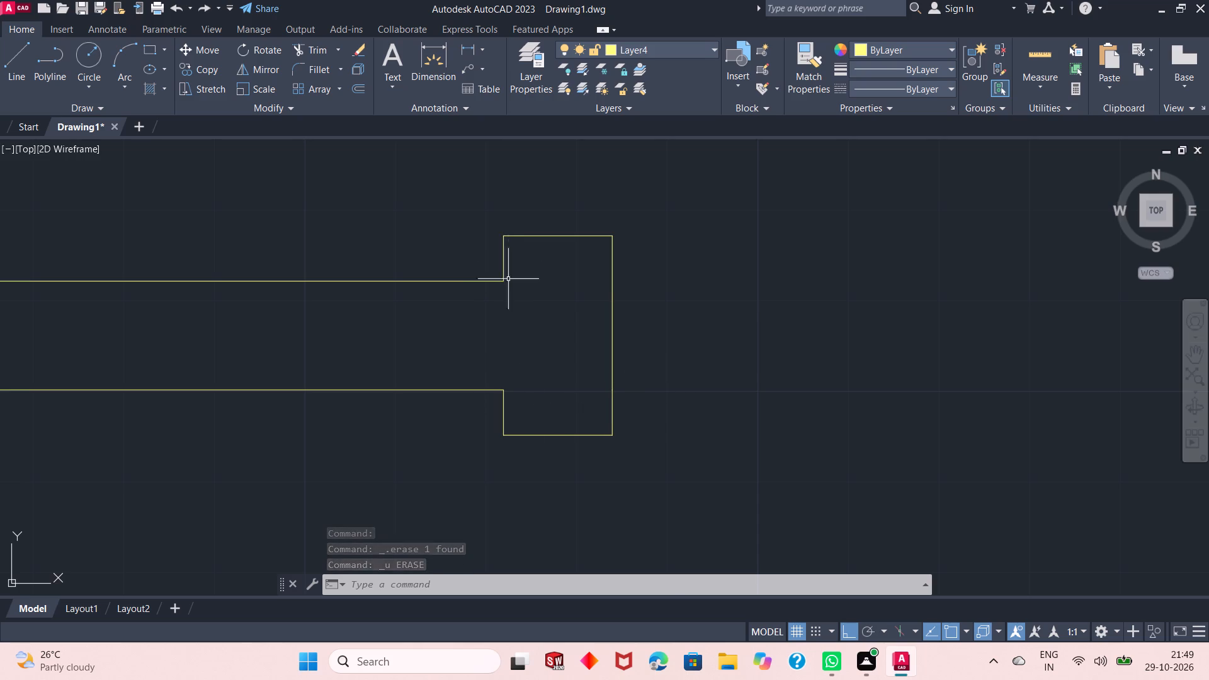
# Examine the trimmed partitions, wall junctions and openings in the upper and middle parts of the plan.
pyautogui.scroll(-1, 443, 333)
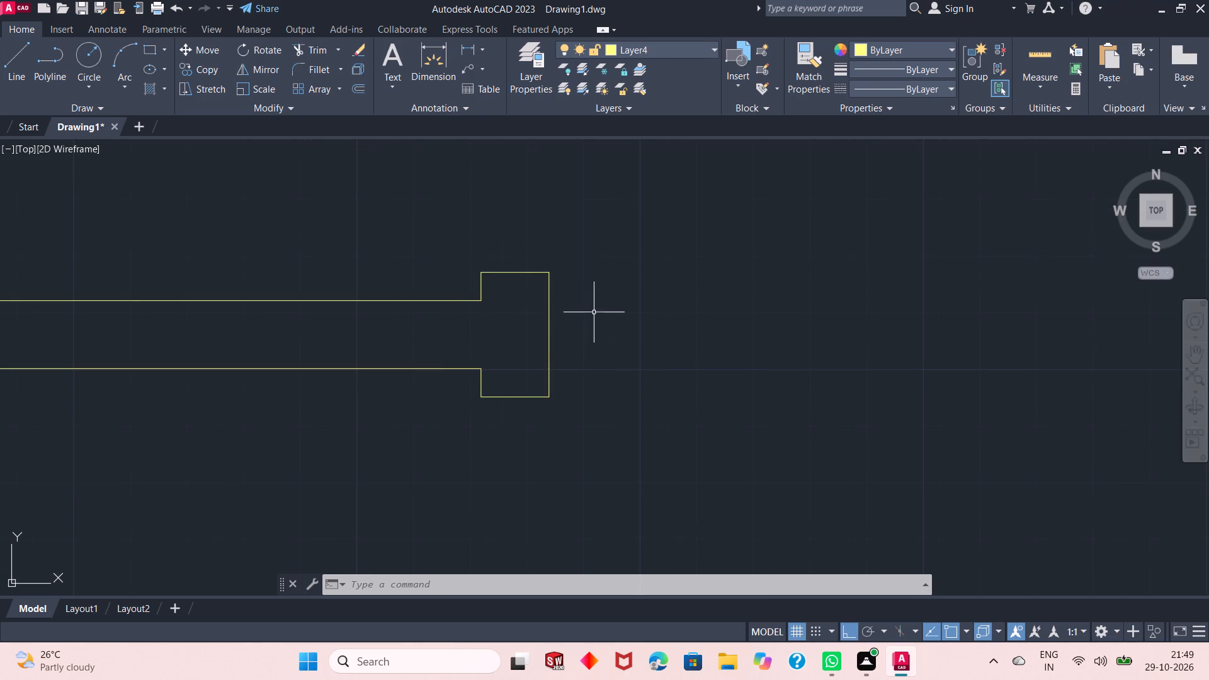
pyautogui.scroll(-1, 591, 273)
pyautogui.scroll(-1, 503, 423)
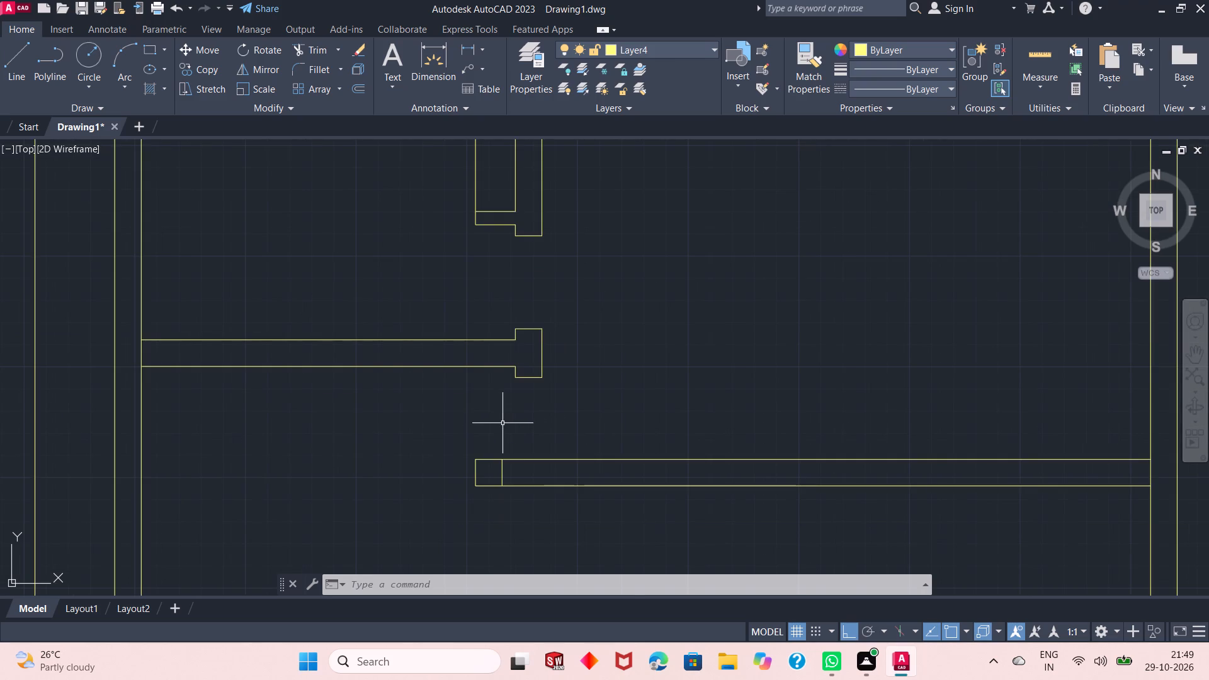
pyautogui.scroll(-1, 502, 423)
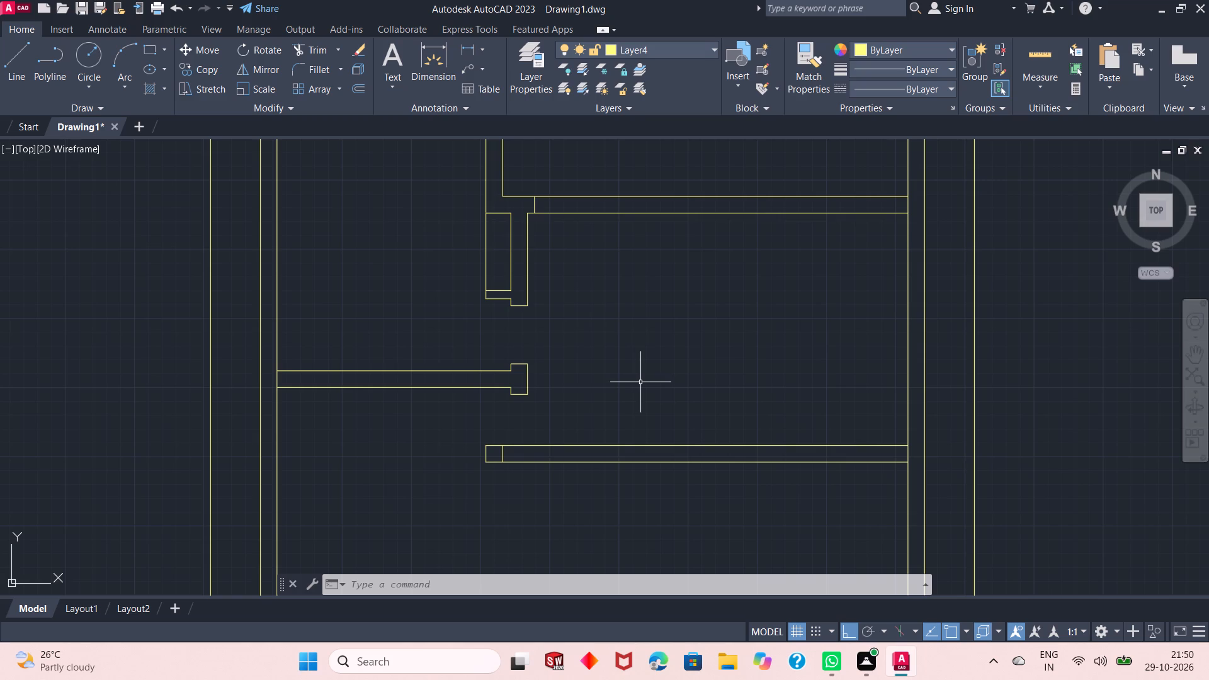
pyautogui.scroll(-1, 487, 463)
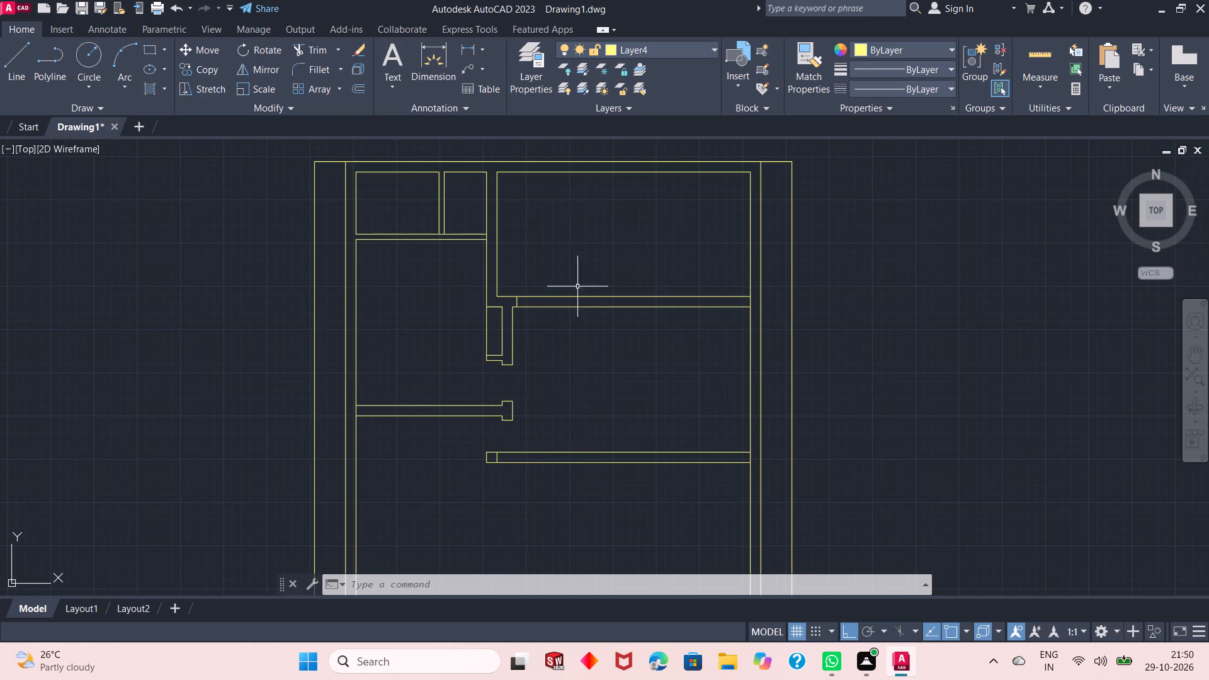
pyautogui.scroll(1, 569, 277)
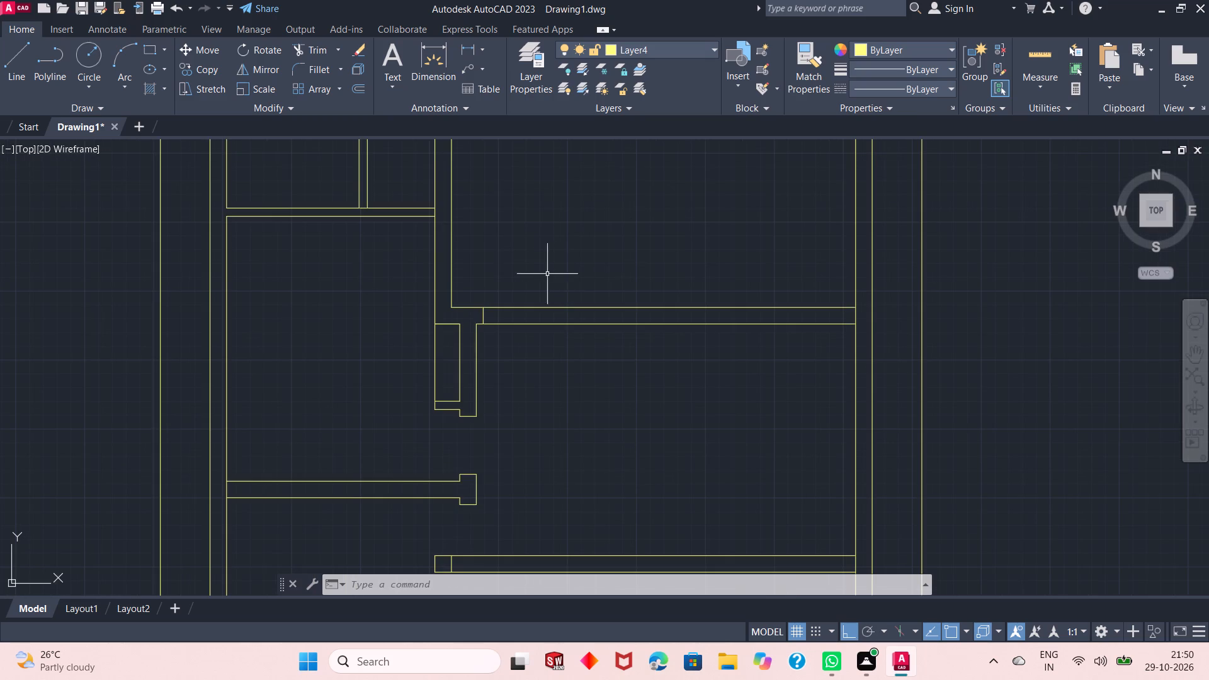
pyautogui.scroll(1, 514, 280)
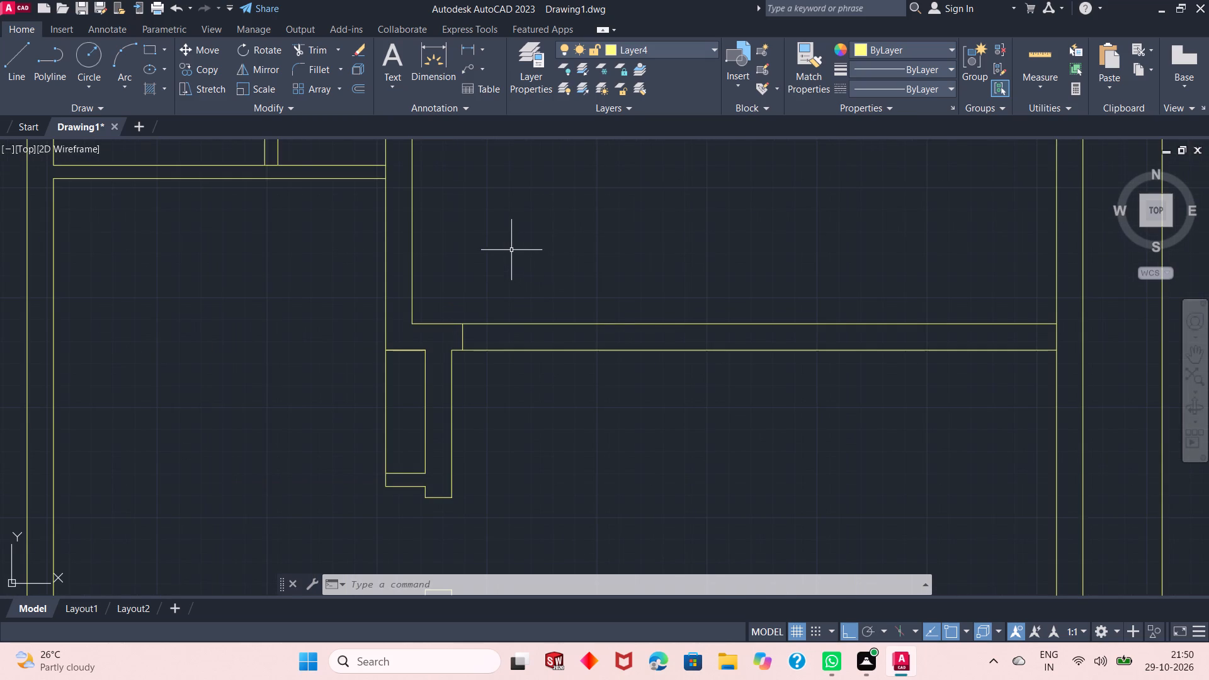
pyautogui.scroll(-2, 511, 250)
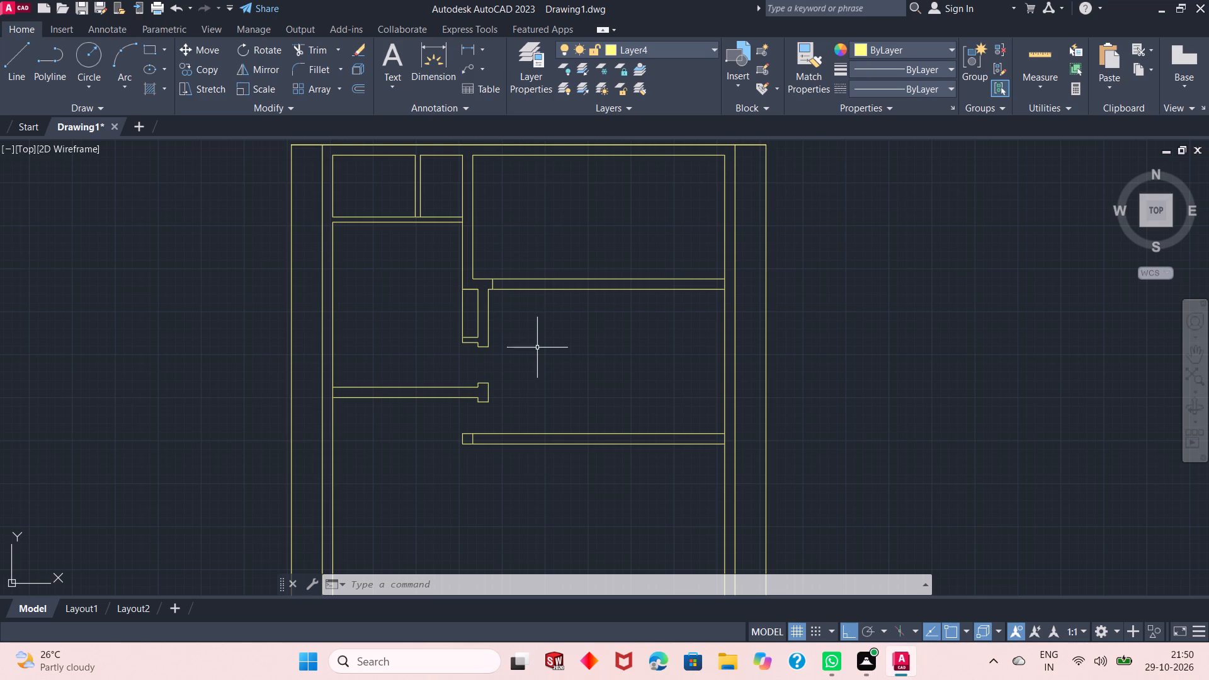
pyautogui.scroll(-1, 557, 333)
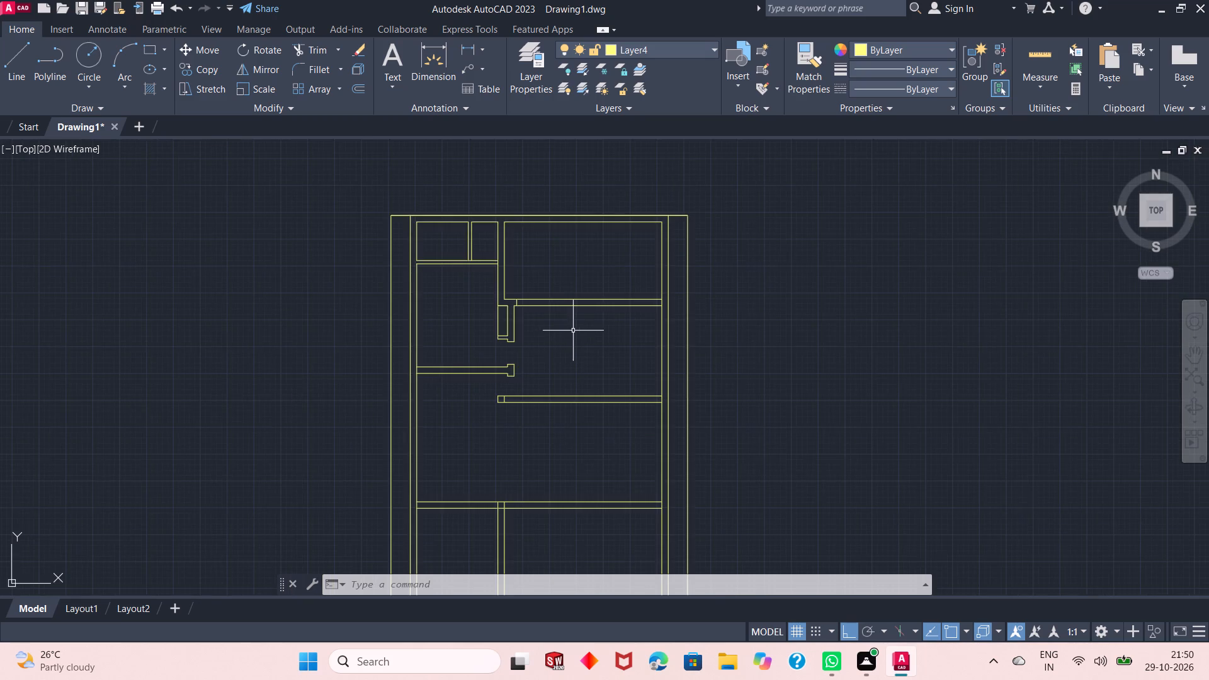
pyautogui.scroll(1, 569, 304)
# Offset the inner face of the right-hand outer wall 16' inward, using the Through option.
pyautogui.rightClick(219, 192)
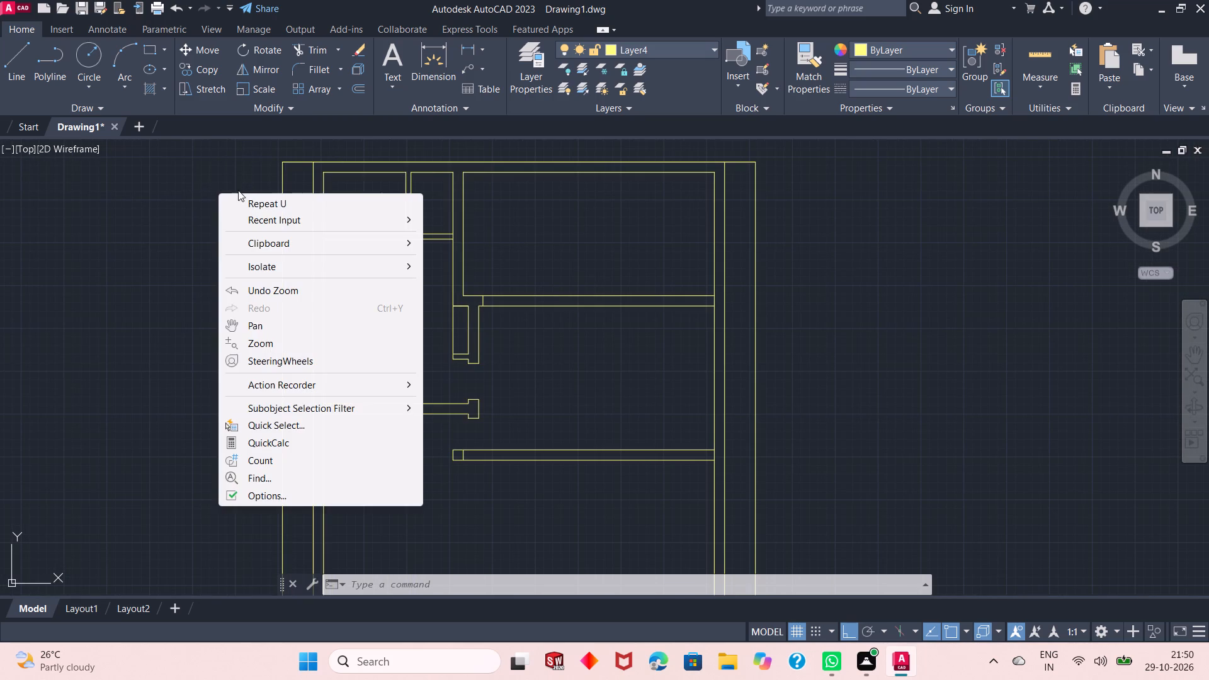
pyautogui.click(358, 94)
pyautogui.rightClick(164, 236)
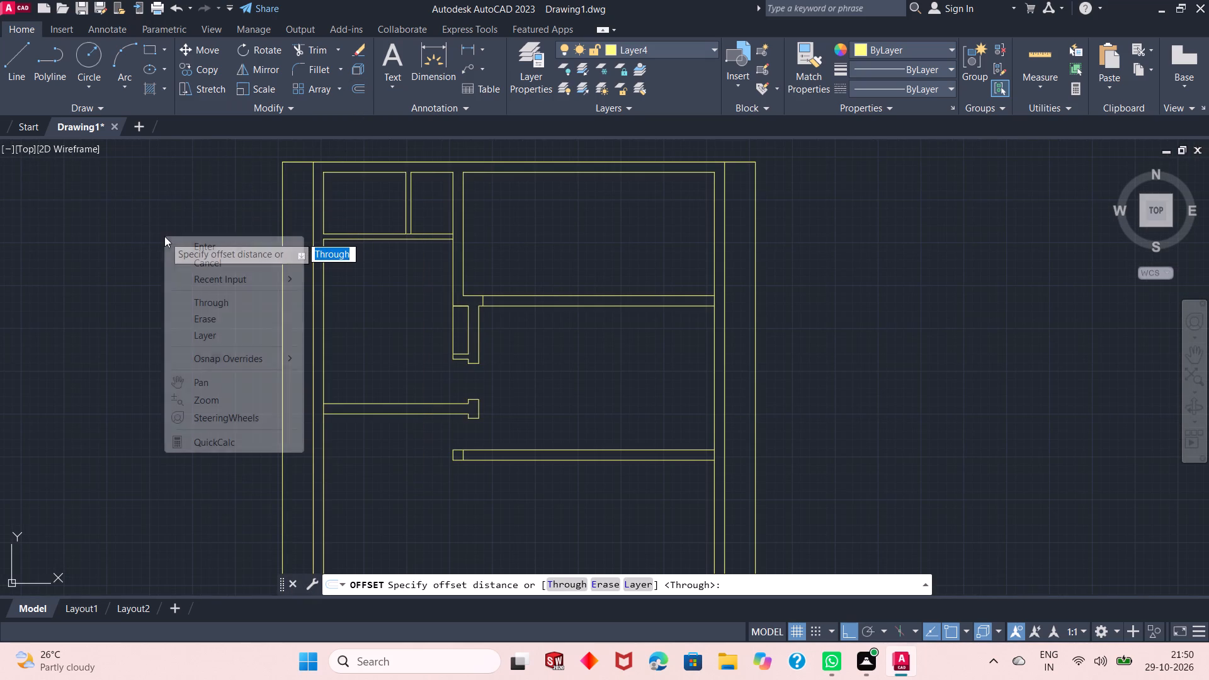
pyautogui.click(194, 242)
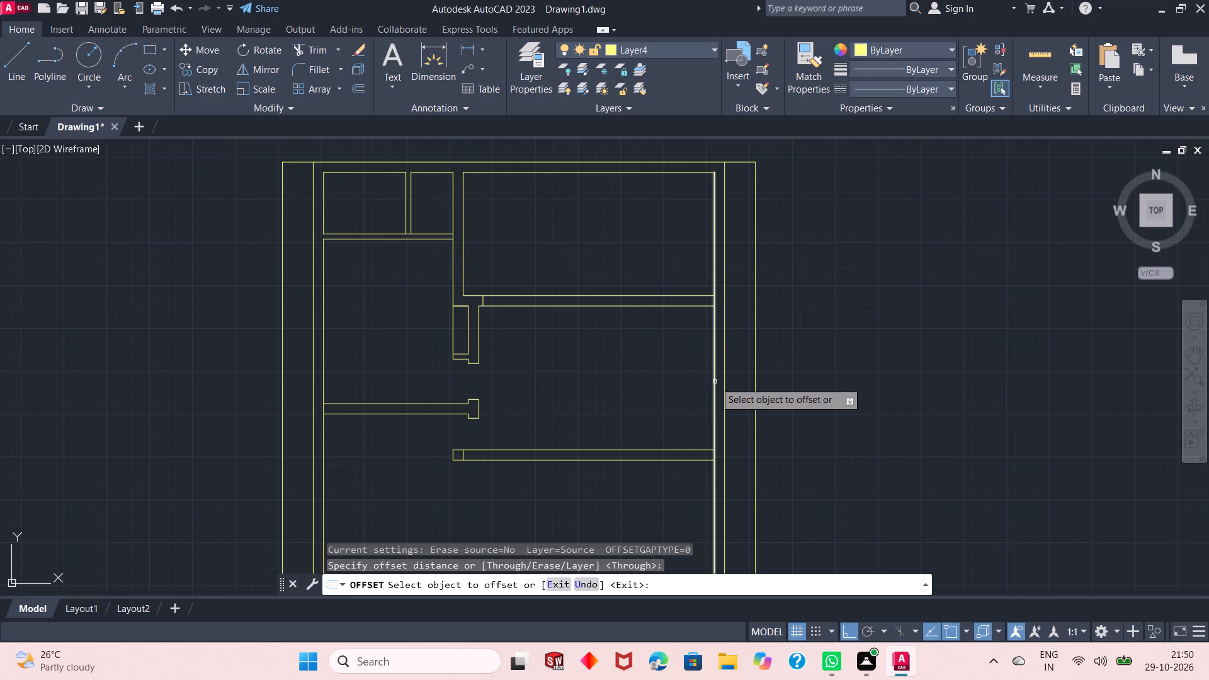
pyautogui.click(715, 380)
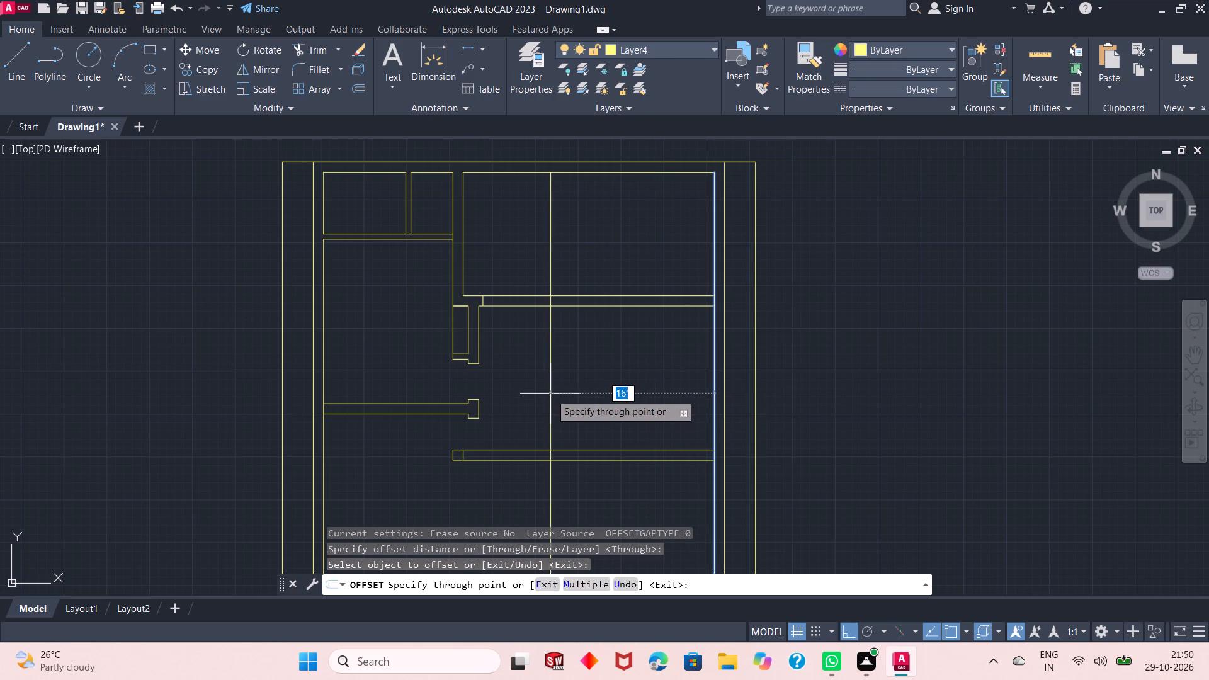
pyautogui.write('16')
pyautogui.press("'")
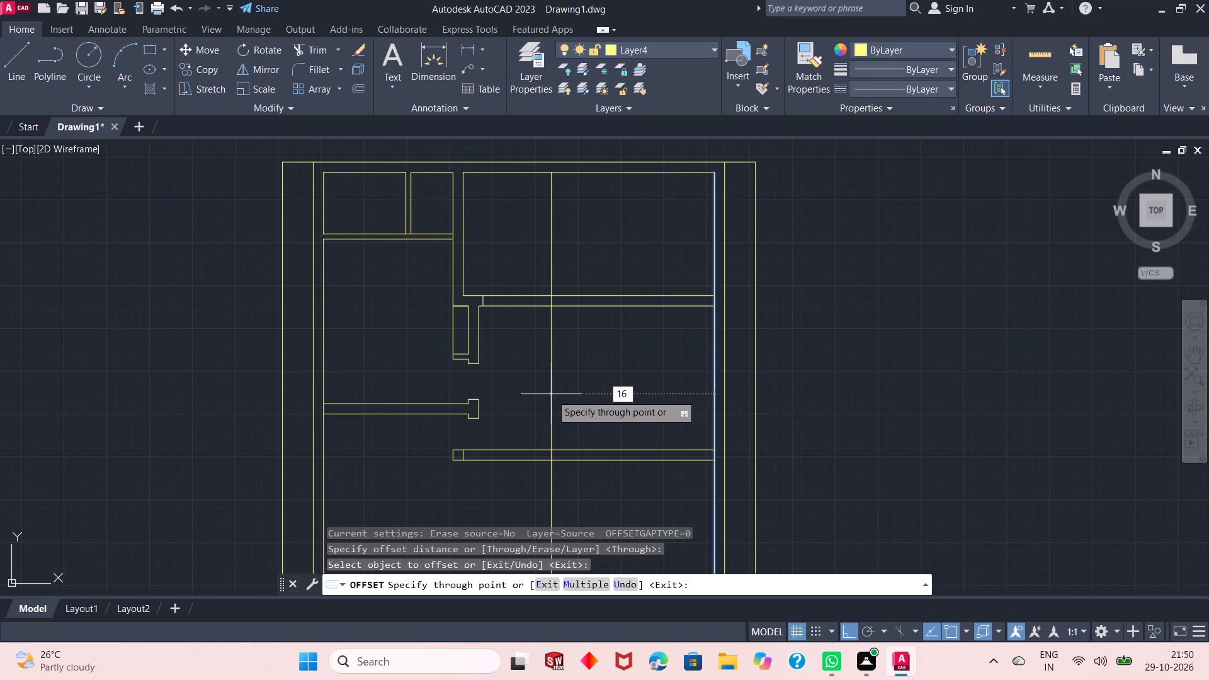
pyautogui.press('Return')
# Offset the newly created vertical line 1' to its left, using the Through option, as the partition's second face.
pyautogui.click(551, 397)
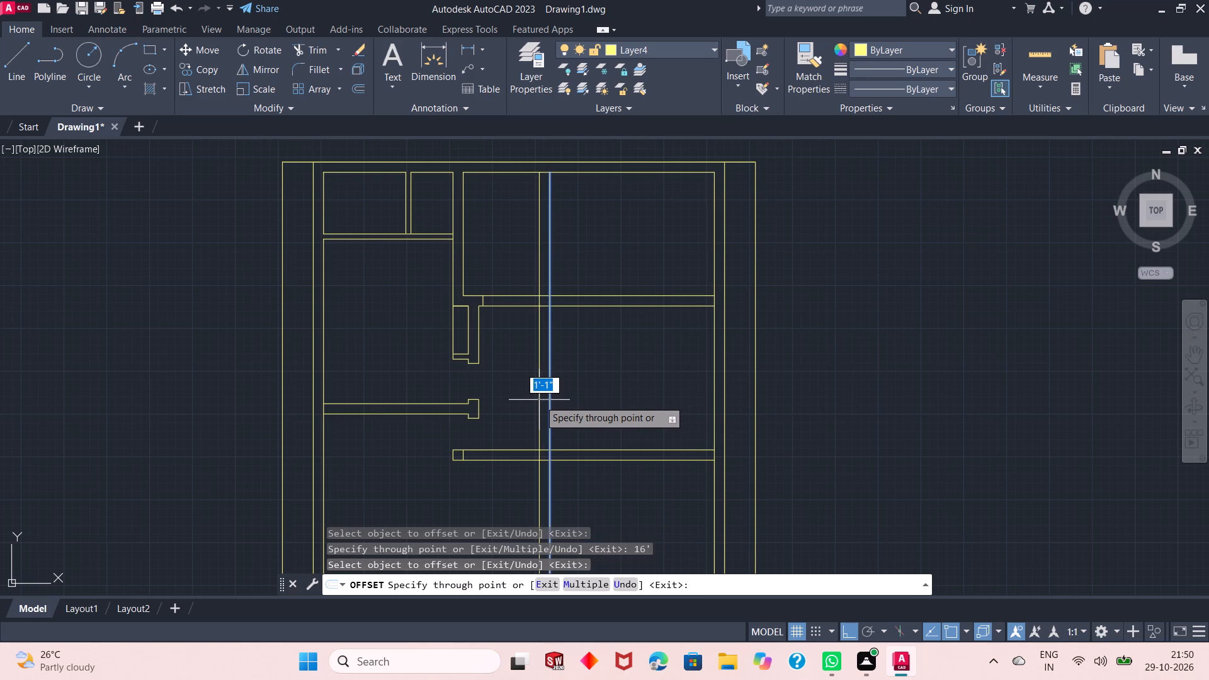
pyautogui.press('1')
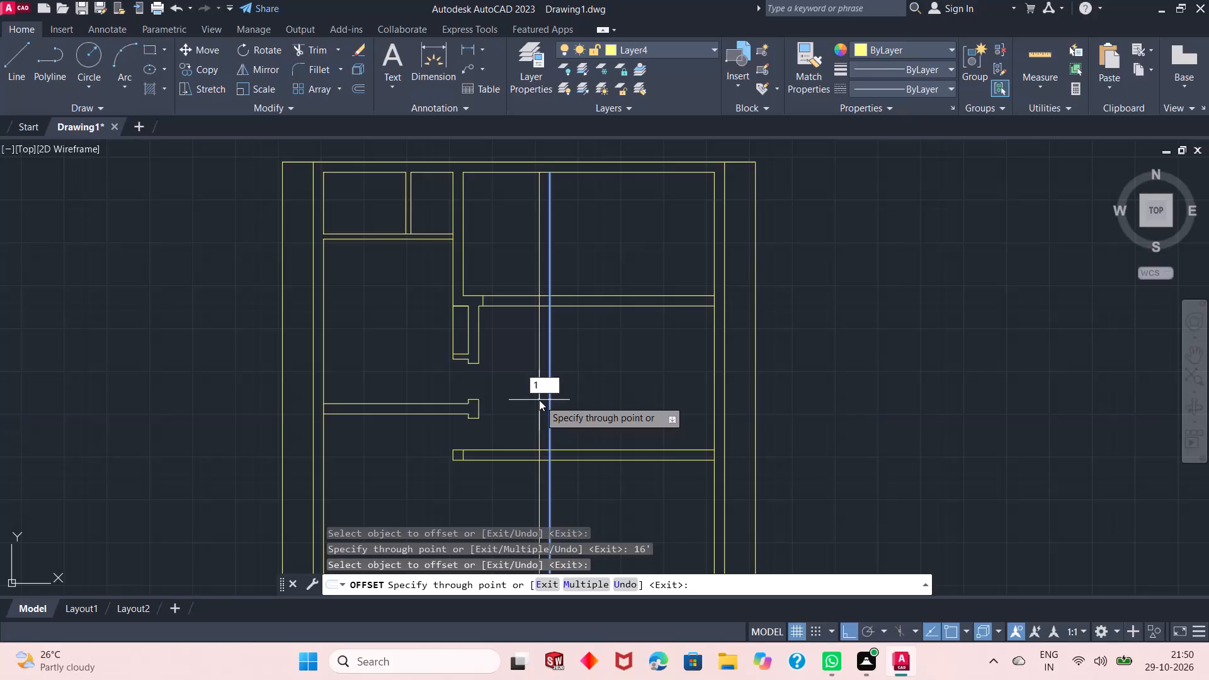
pyautogui.press("'")
pyautogui.press('Return')
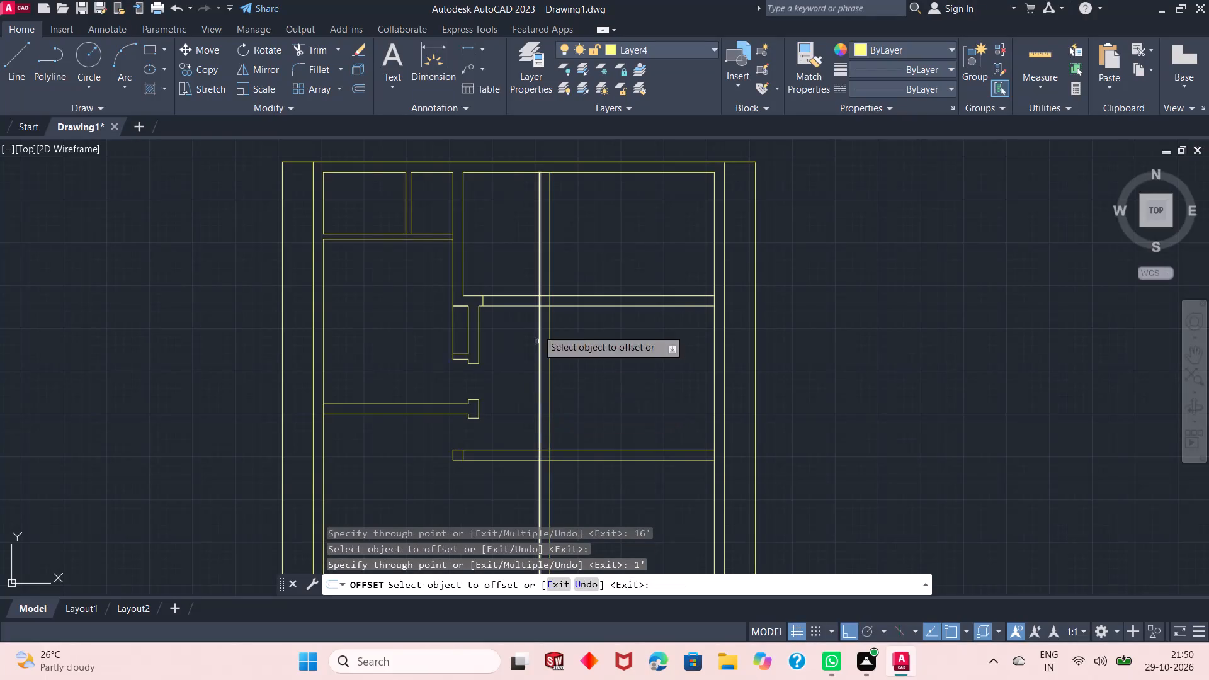
pyautogui.rightClick(569, 227)
pyautogui.click(641, 235)
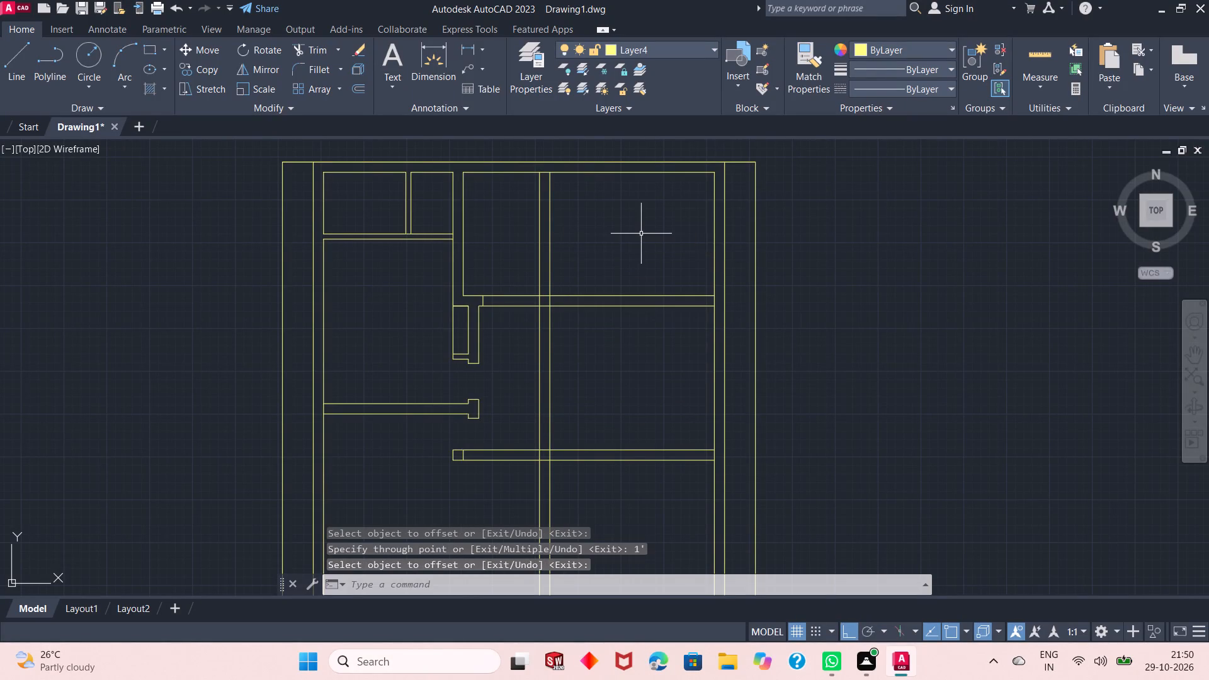
# Trim both lines of the new vertical partition inside the upper-right room and in the room below the middle horizontal partition.
pyautogui.scroll(-1, 535, 300)
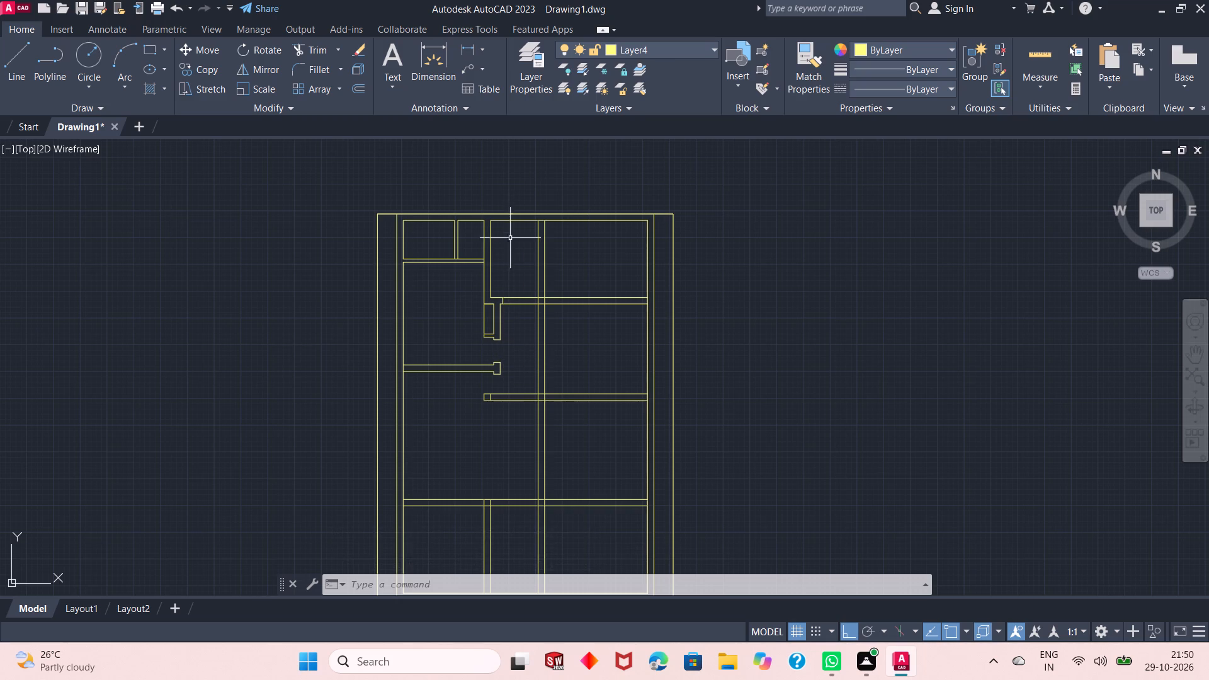
pyautogui.scroll(1, 538, 334)
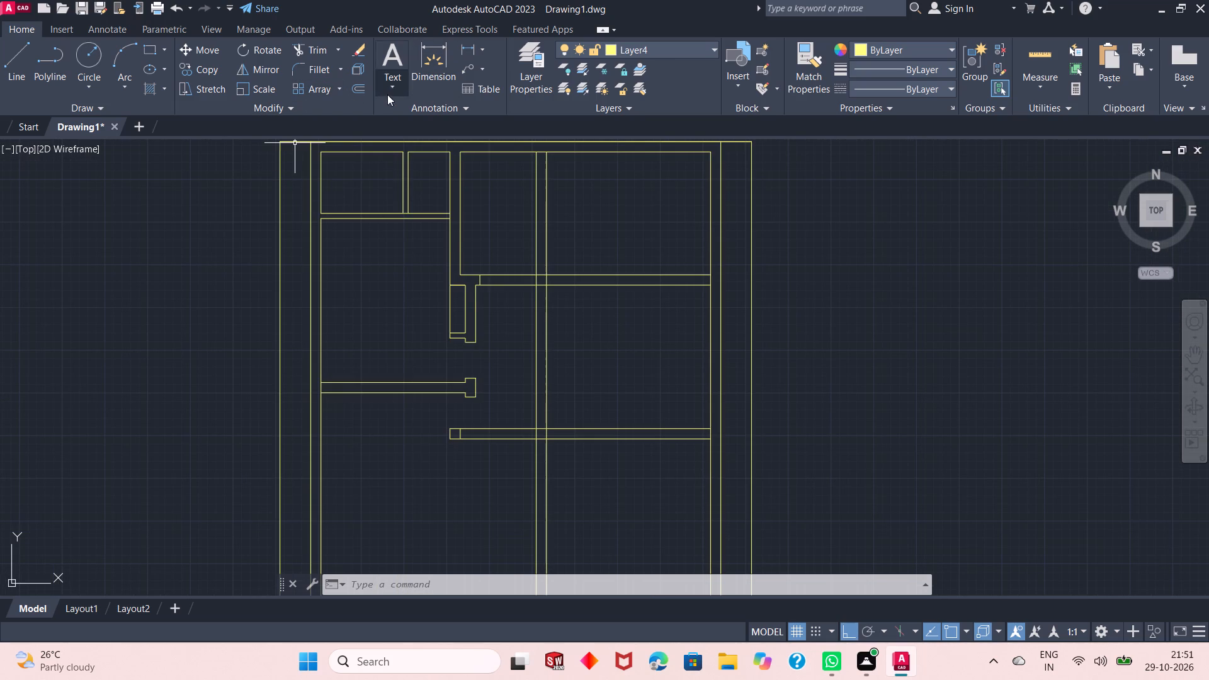
pyautogui.click(290, 52)
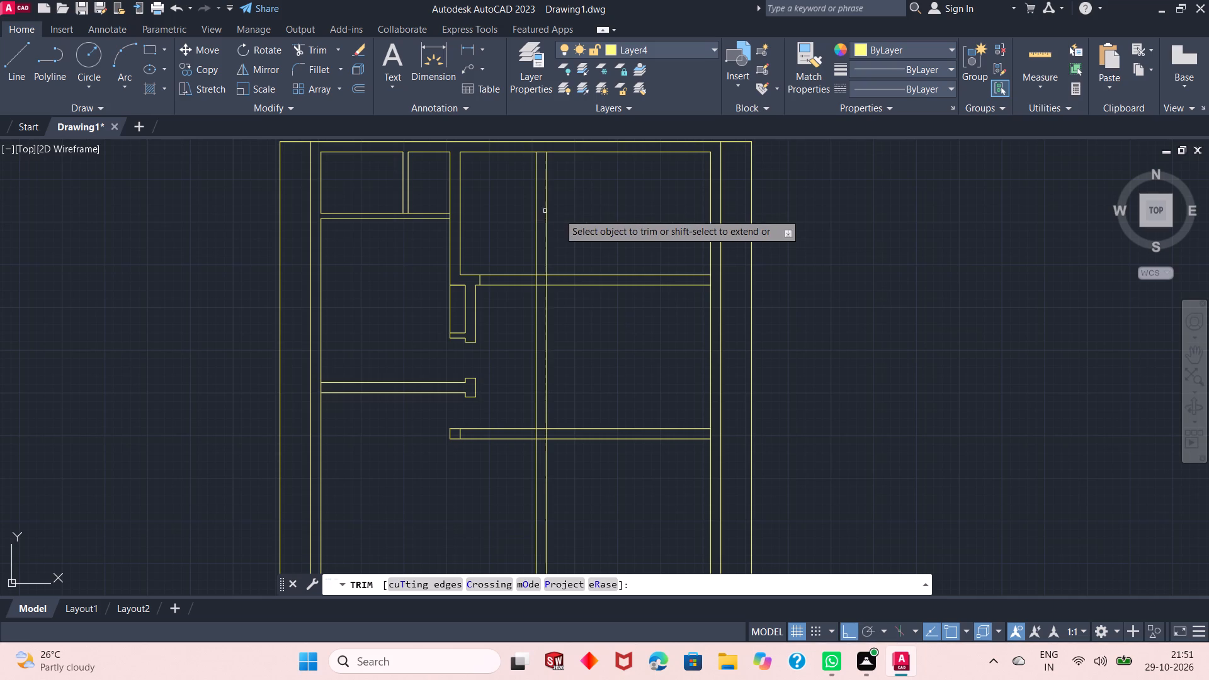
pyautogui.click(581, 214)
pyautogui.click(528, 232)
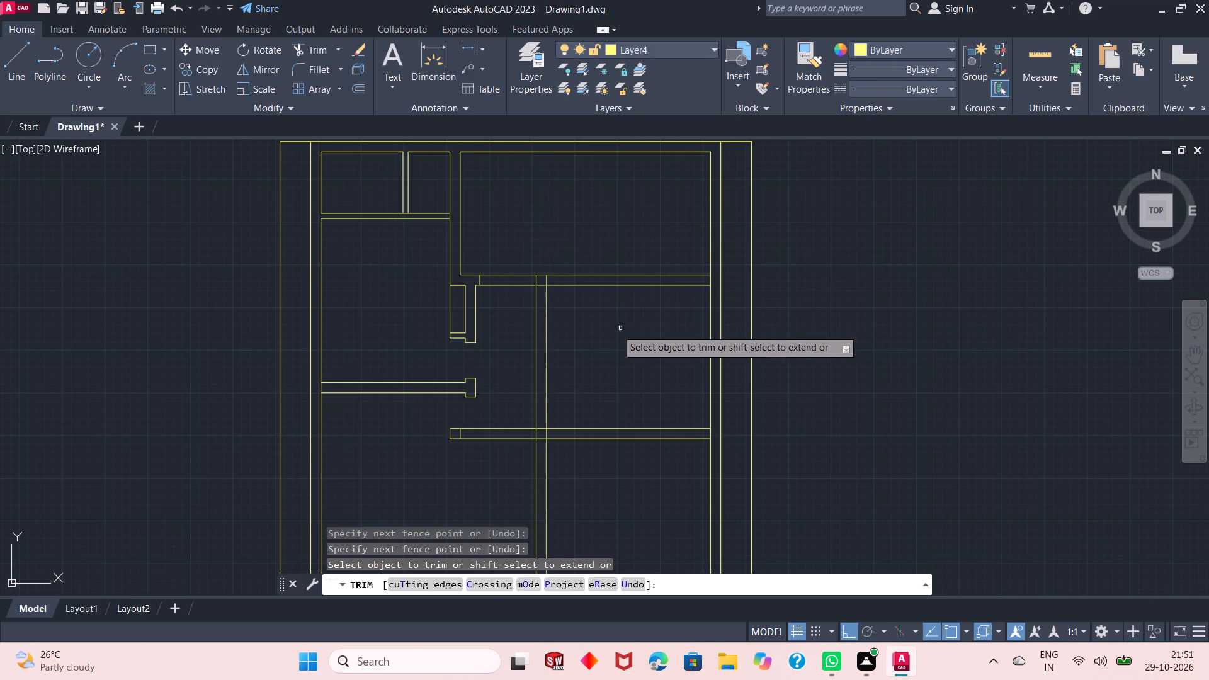
pyautogui.scroll(-1, 609, 331)
pyautogui.click(609, 426)
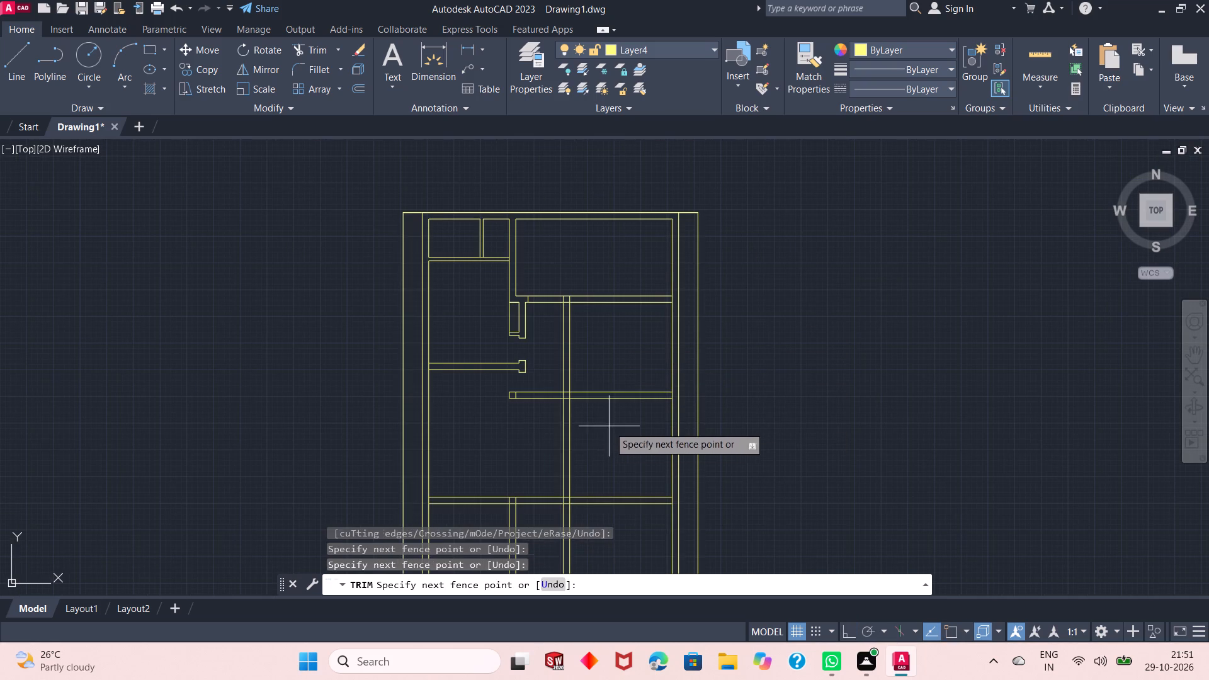
pyautogui.click(514, 455)
pyautogui.scroll(2, 553, 324)
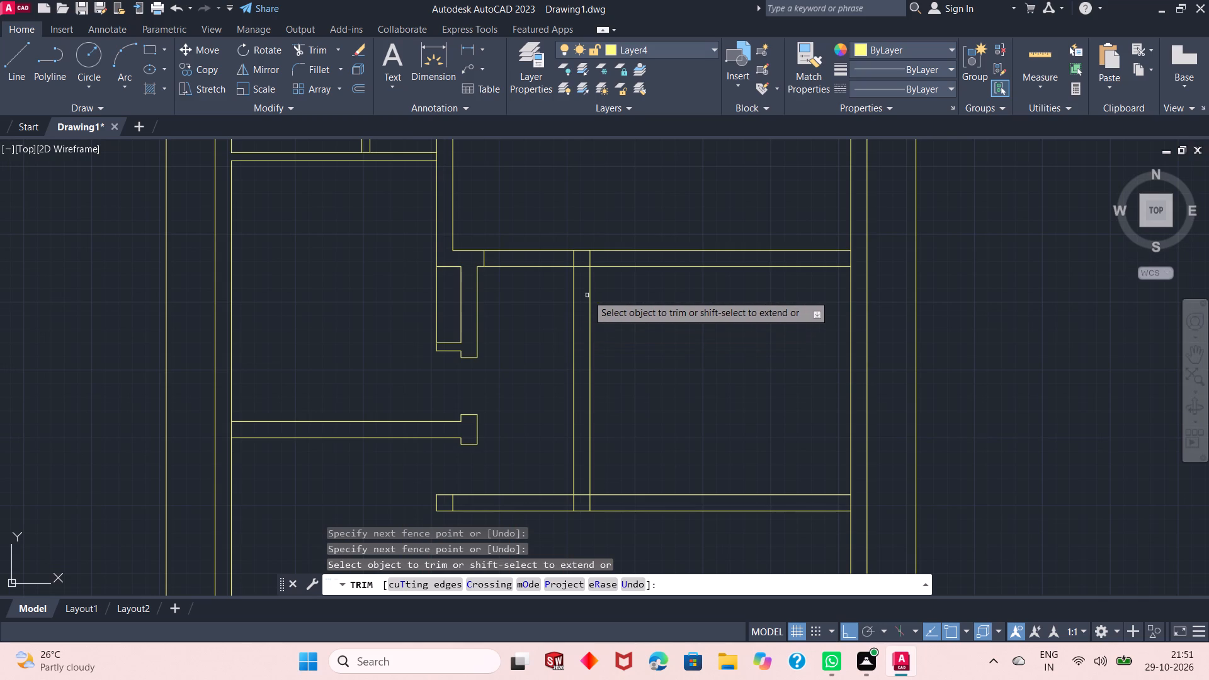
pyautogui.rightClick(591, 189)
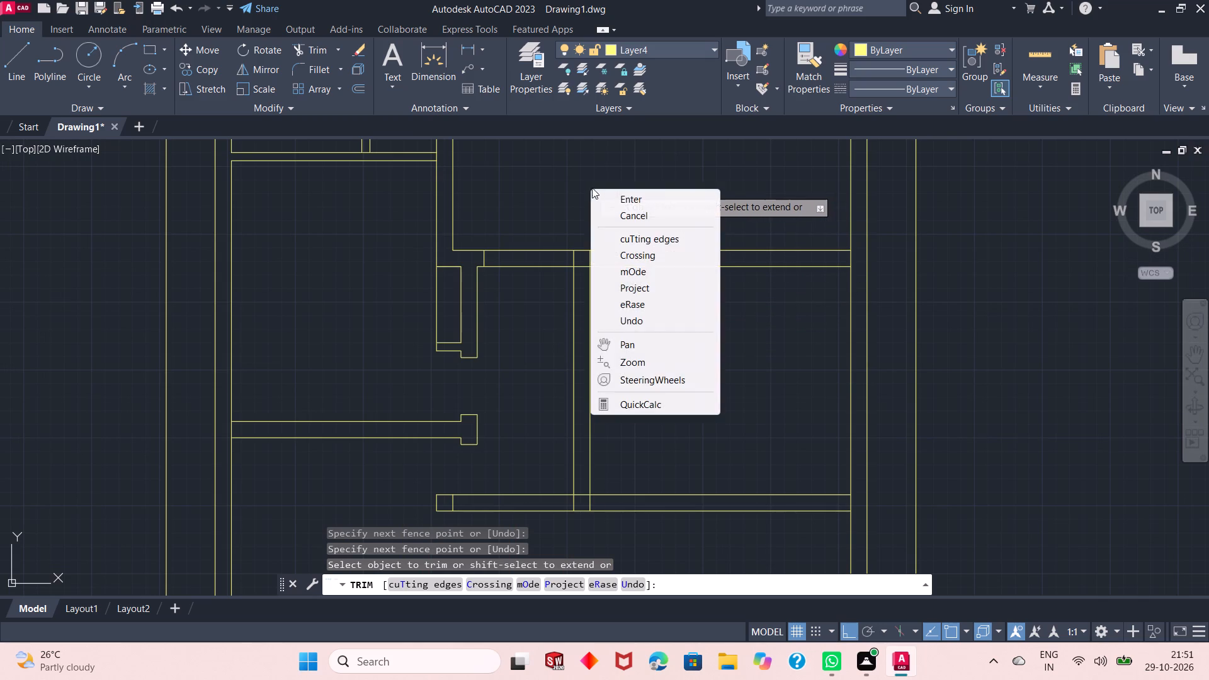
pyautogui.click(612, 194)
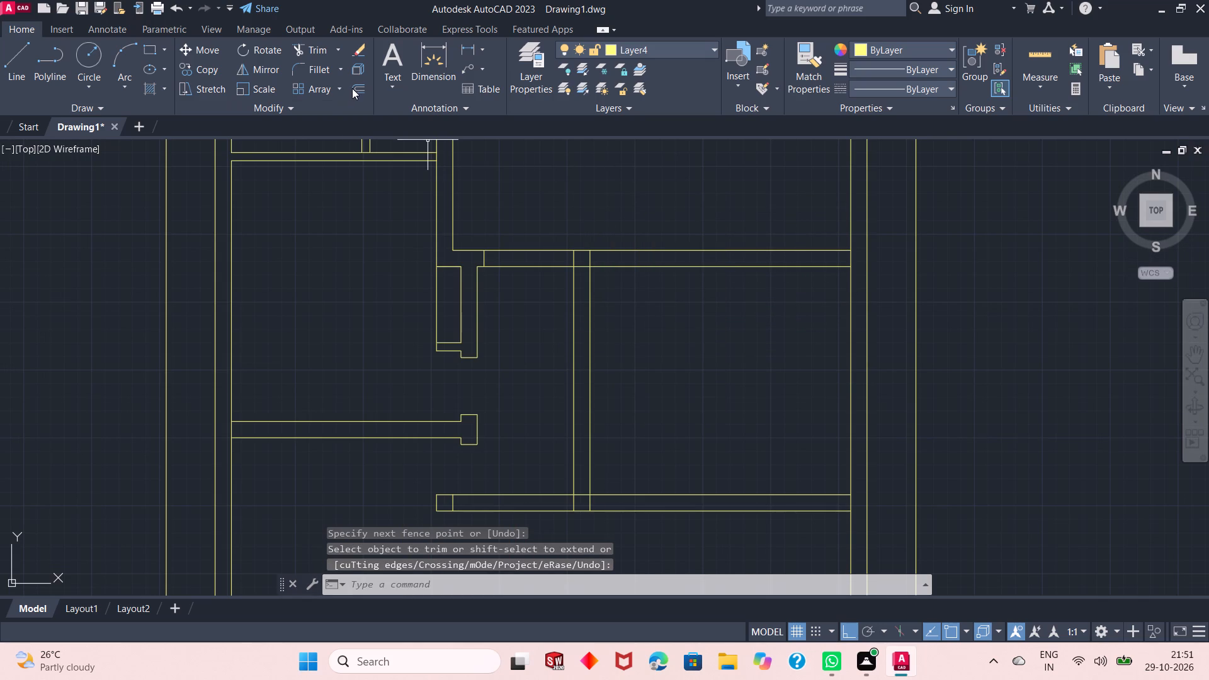
# Draw a line from the vertical partition's lower-left junction with the middle wall, 6" up, across the partition's width and back down to the wall.
pyautogui.scroll(-1, 567, 323)
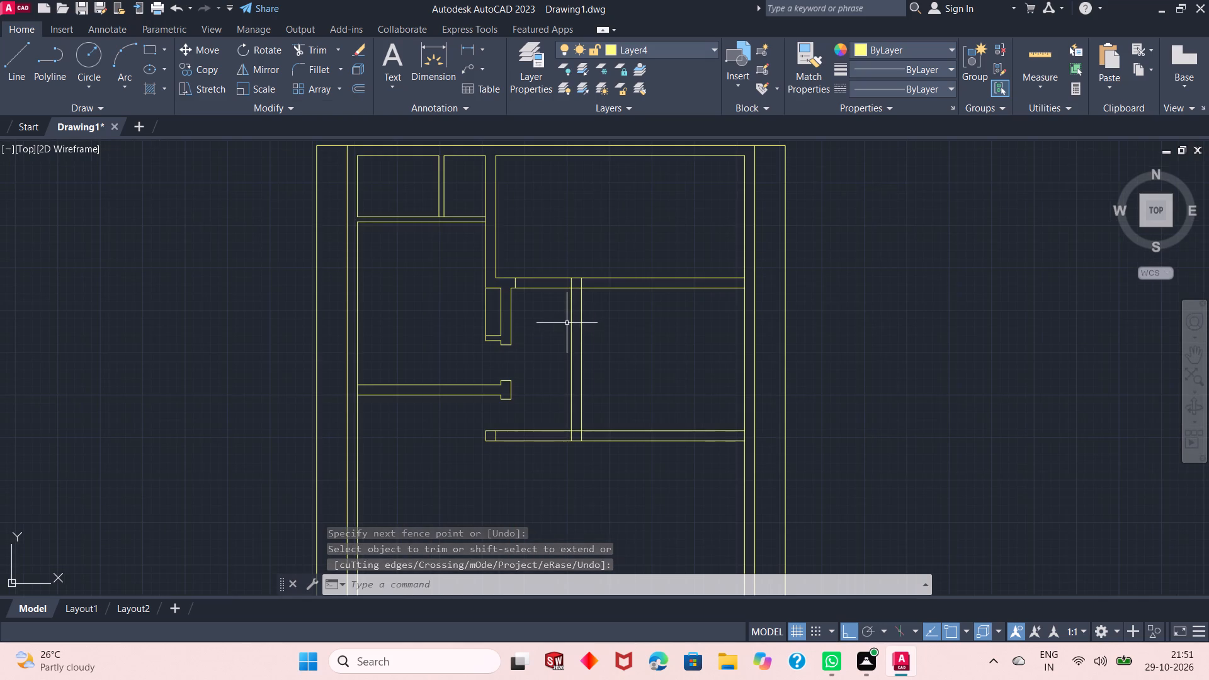
pyautogui.scroll(1, 577, 338)
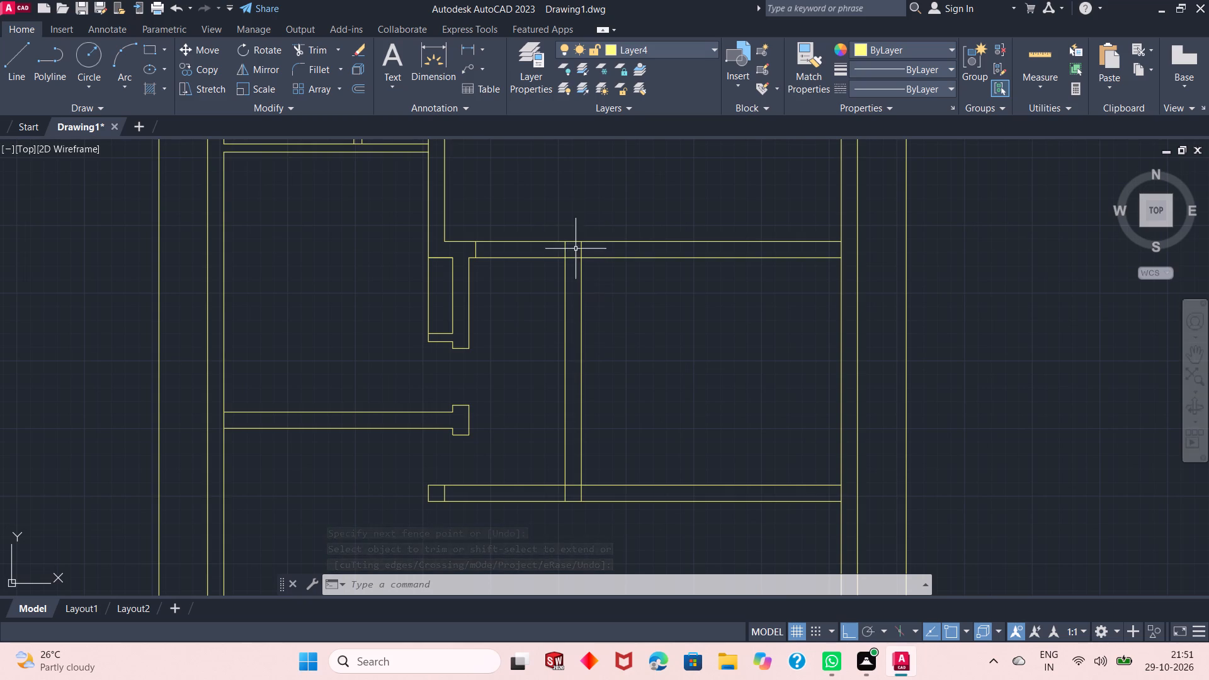
pyautogui.scroll(1, 563, 242)
pyautogui.scroll(-2, 569, 246)
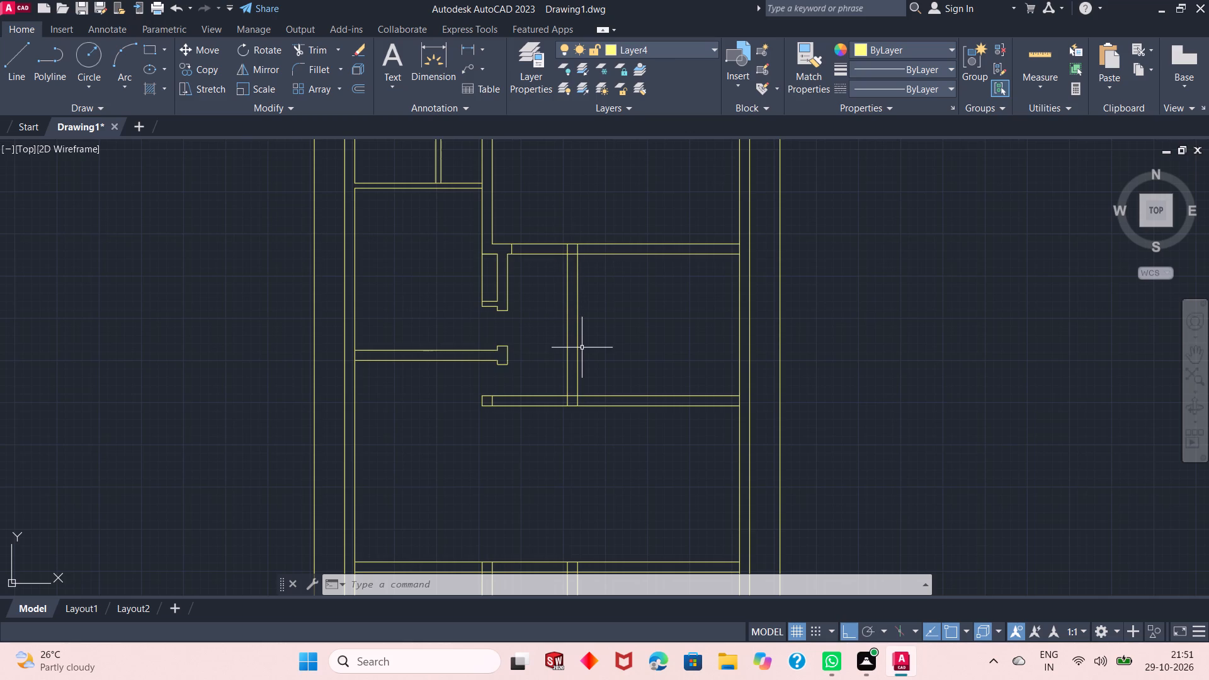
pyautogui.scroll(1, 577, 407)
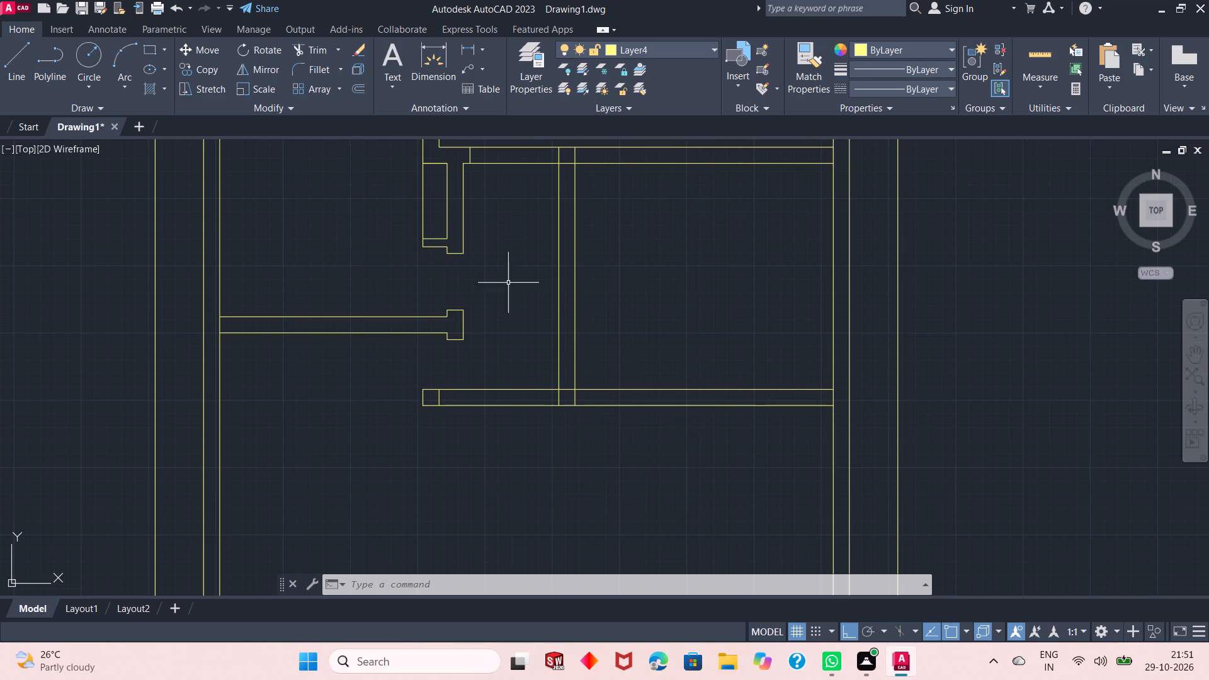
pyautogui.click(20, 72)
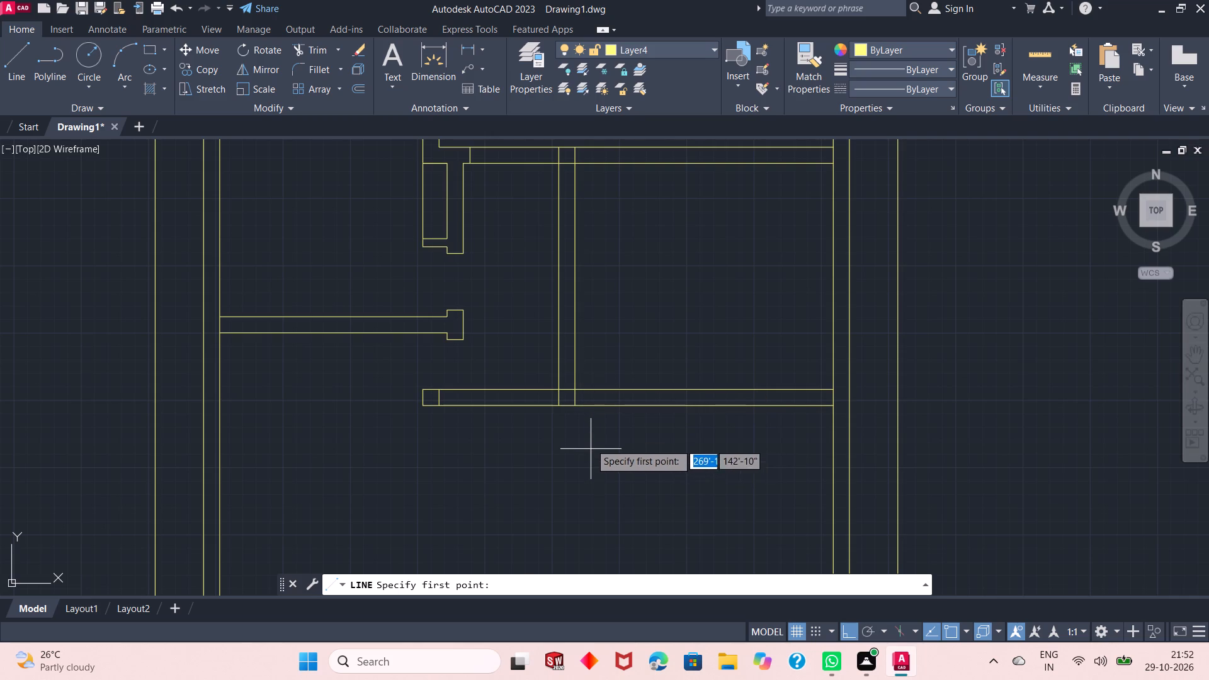
pyautogui.scroll(-2, 579, 419)
pyautogui.scroll(1, 569, 391)
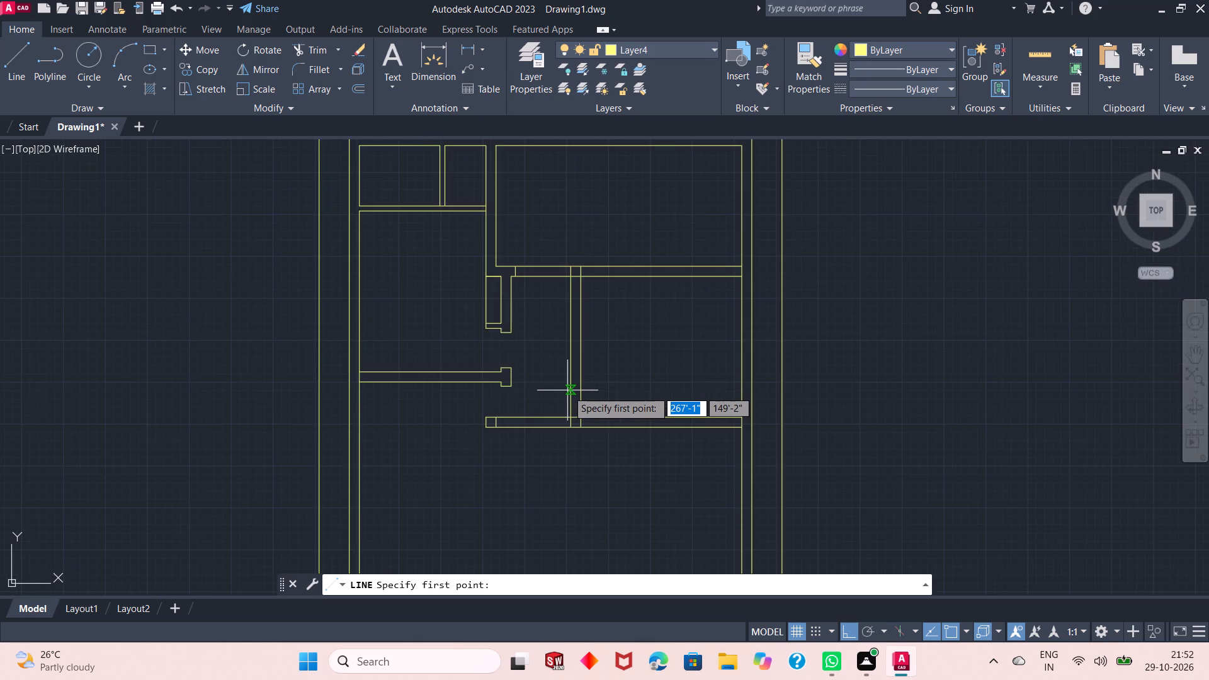
pyautogui.scroll(1, 567, 390)
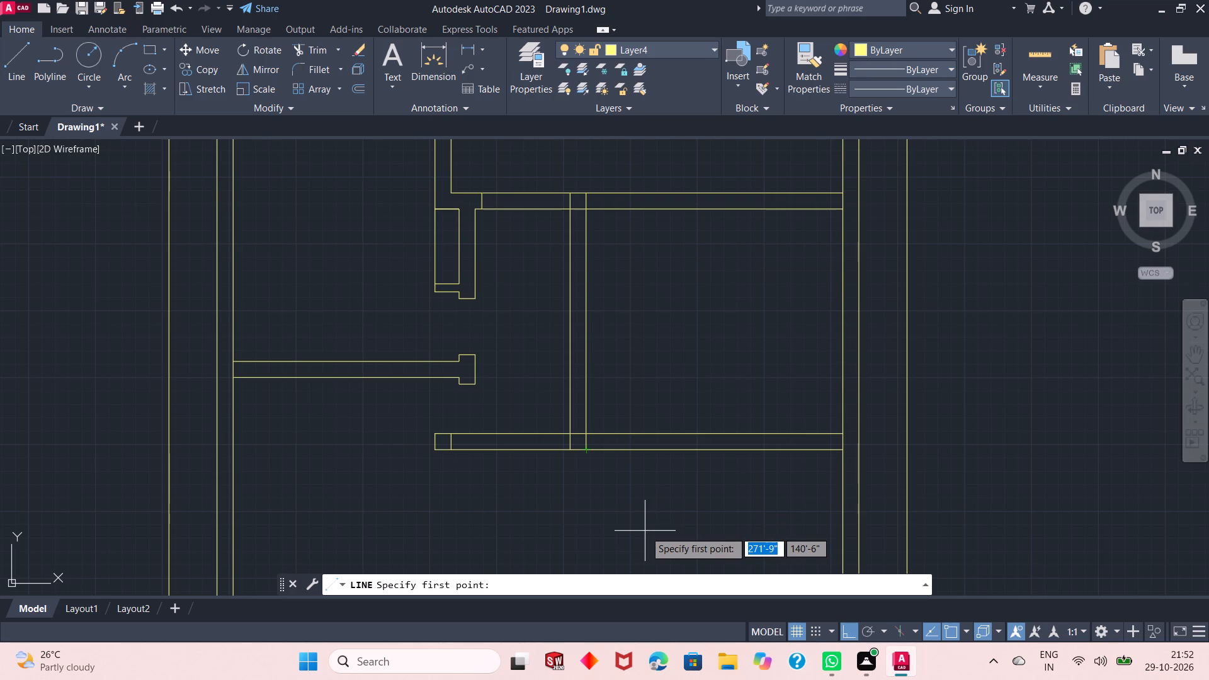
pyautogui.scroll(-1, 640, 467)
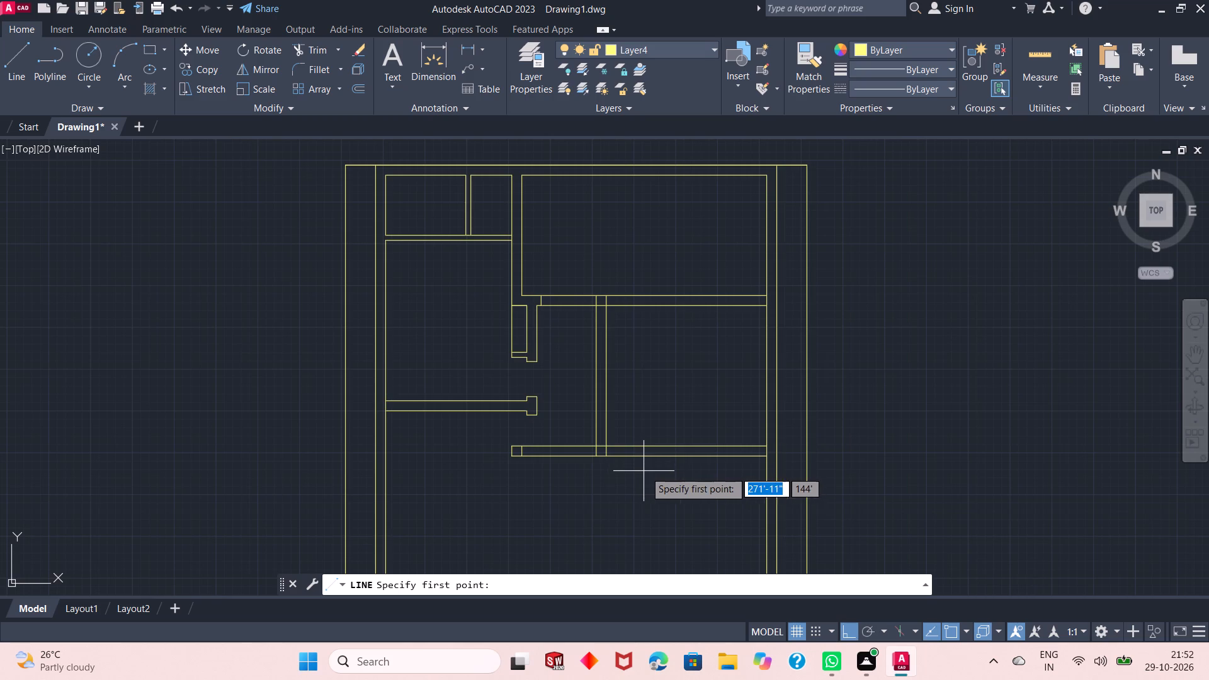
pyautogui.scroll(-1, 637, 487)
pyautogui.scroll(1, 620, 472)
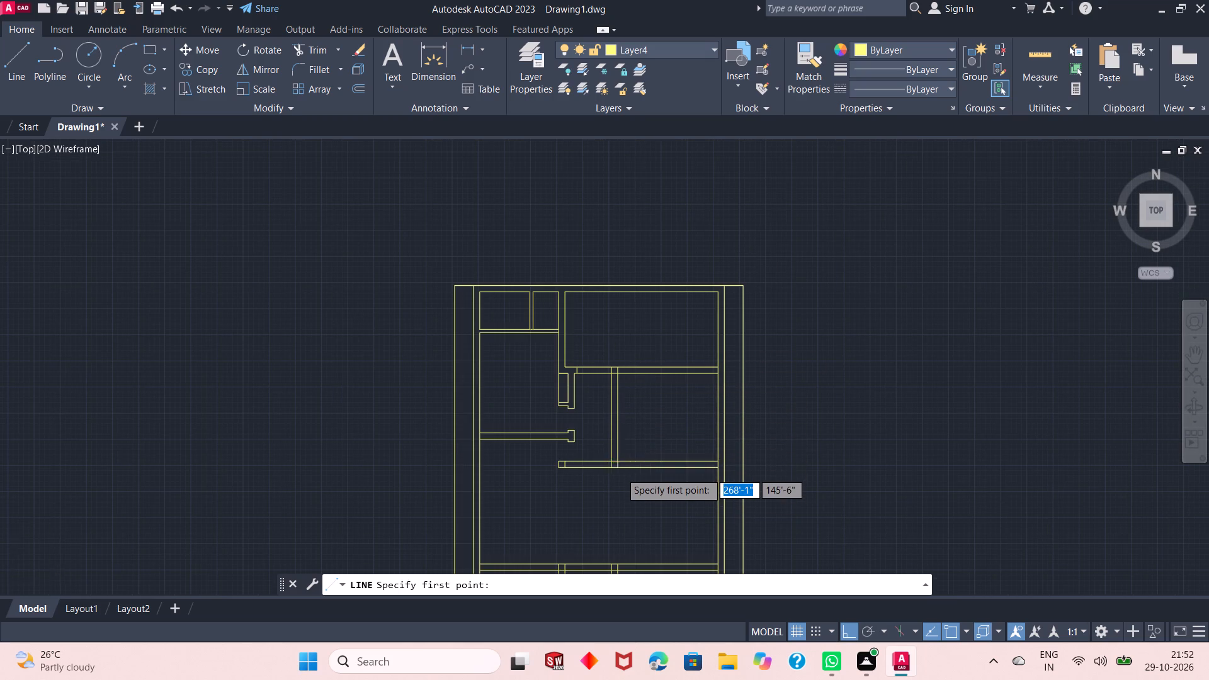
pyautogui.scroll(2, 620, 472)
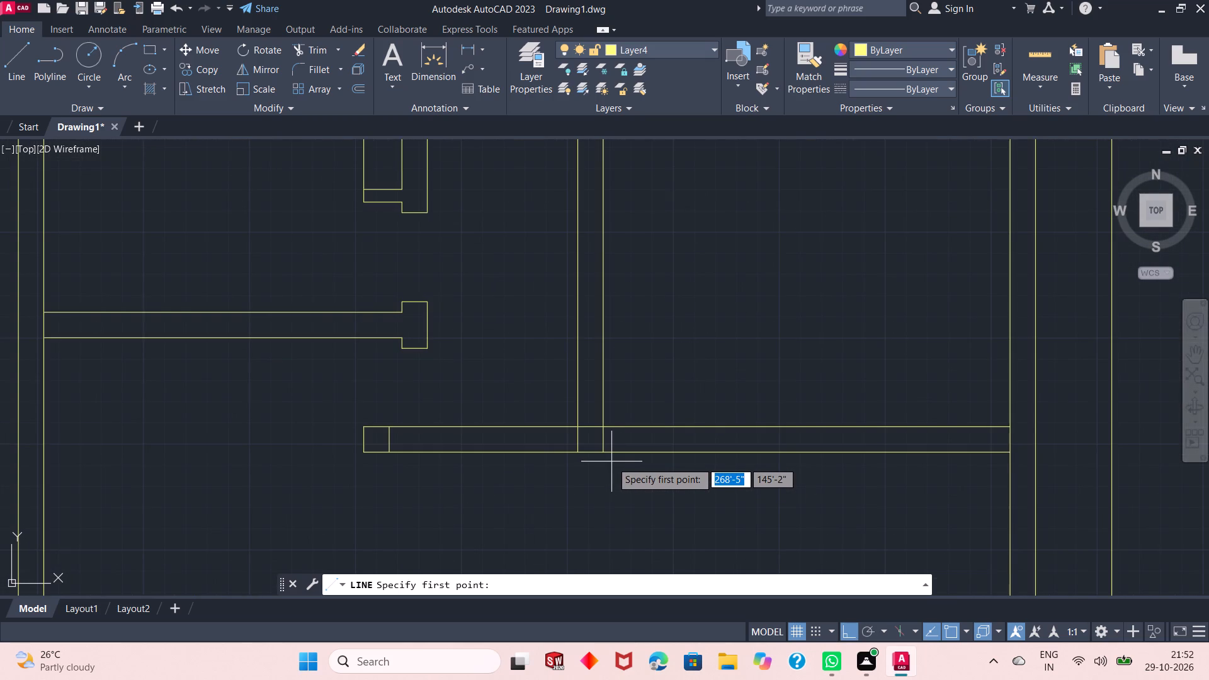
pyautogui.click(574, 429)
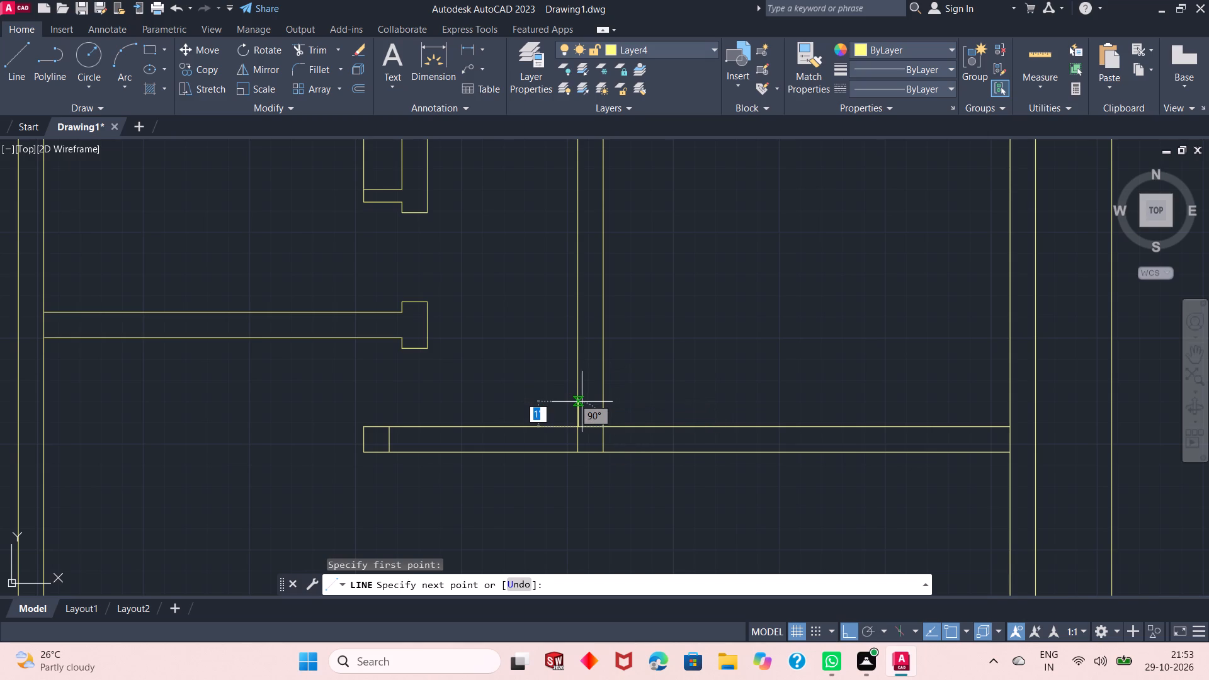
pyautogui.press('6')
pyautogui.hotkey('shift', '"')
pyautogui.press('Return')
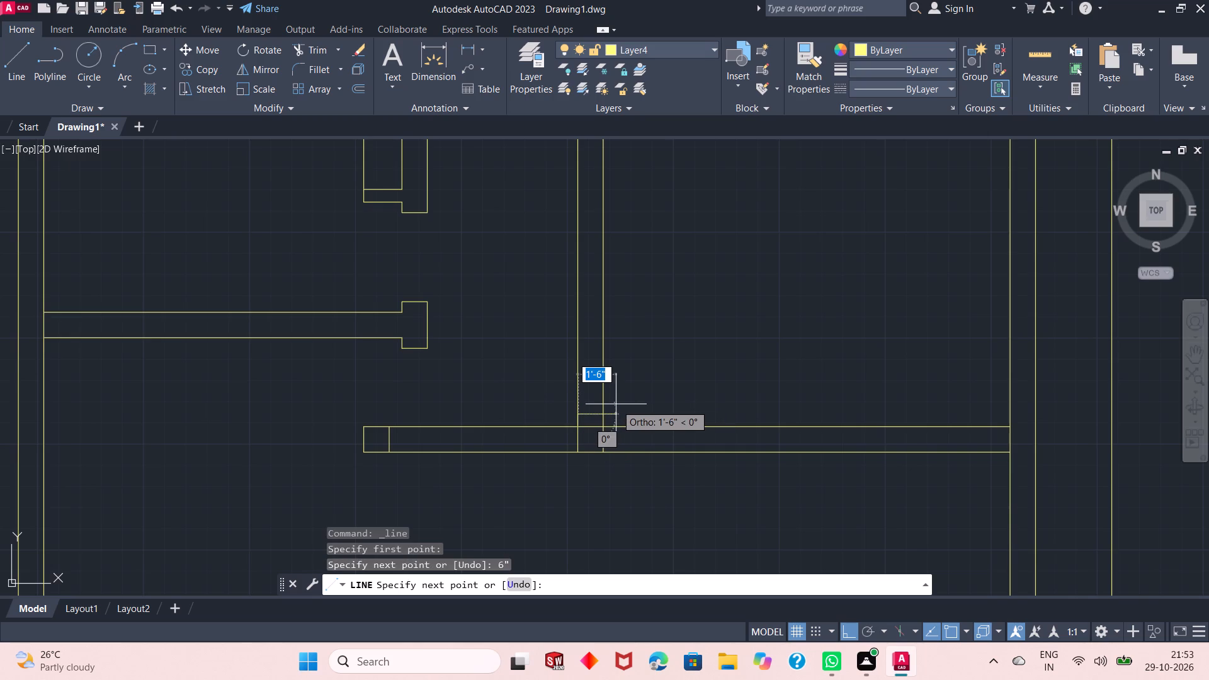
pyautogui.scroll(2, 601, 410)
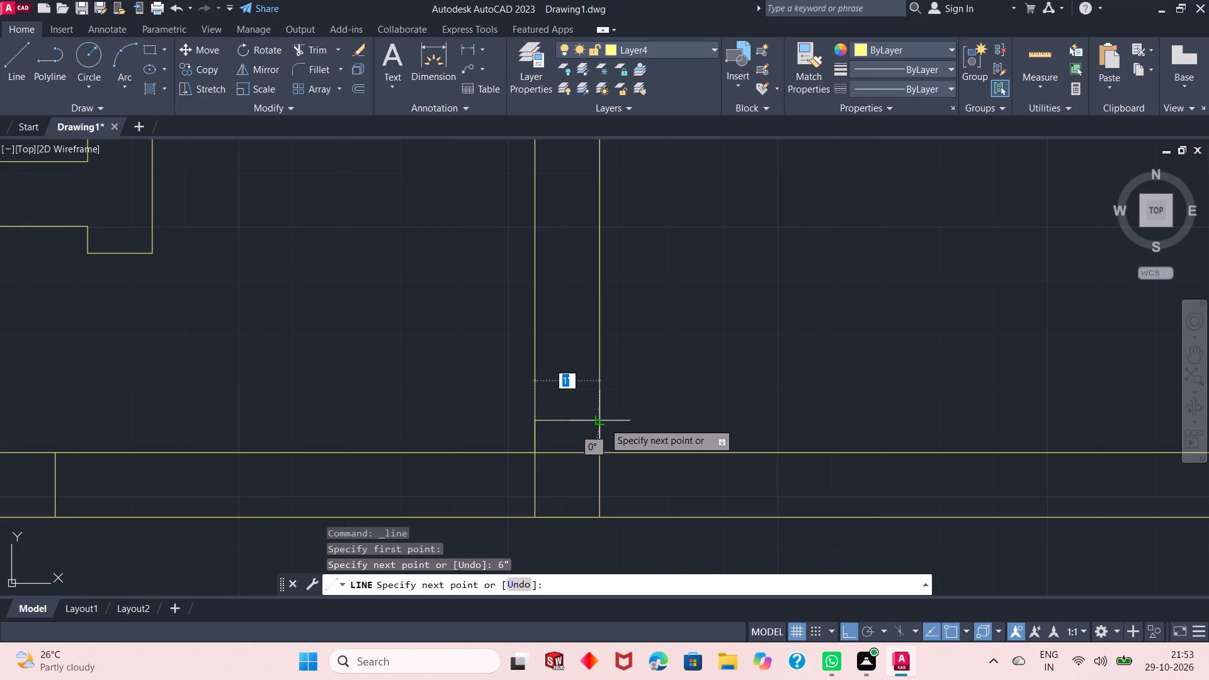
pyautogui.click(604, 422)
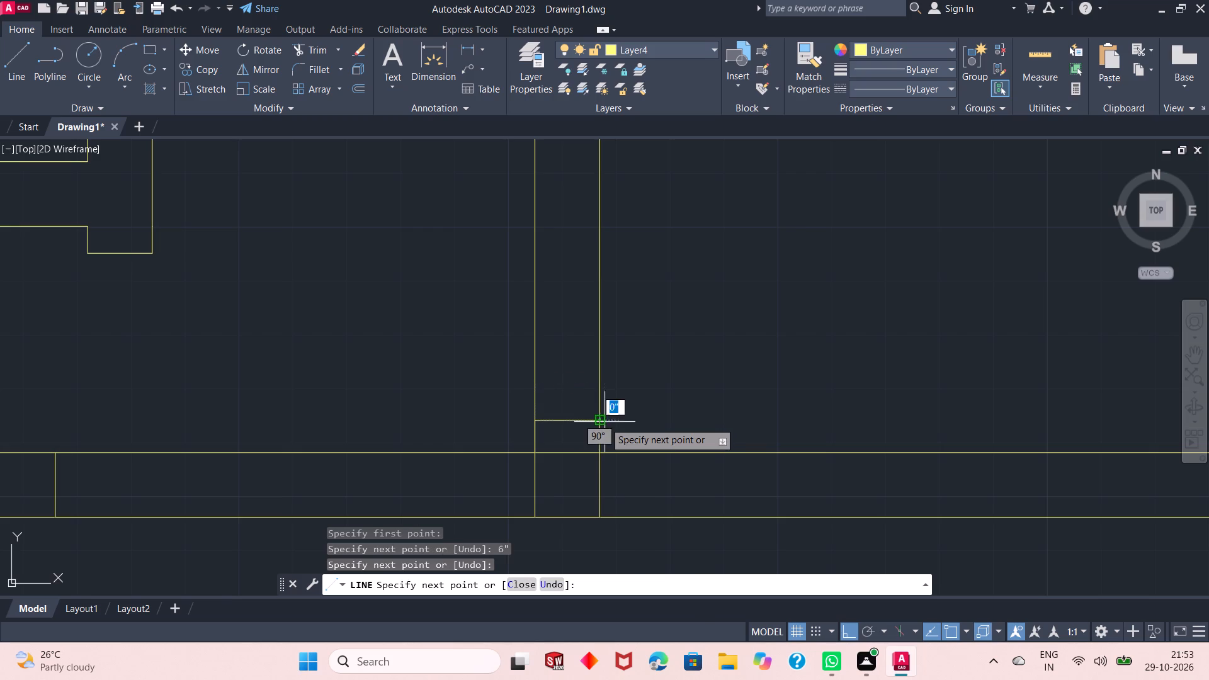
pyautogui.click(602, 450)
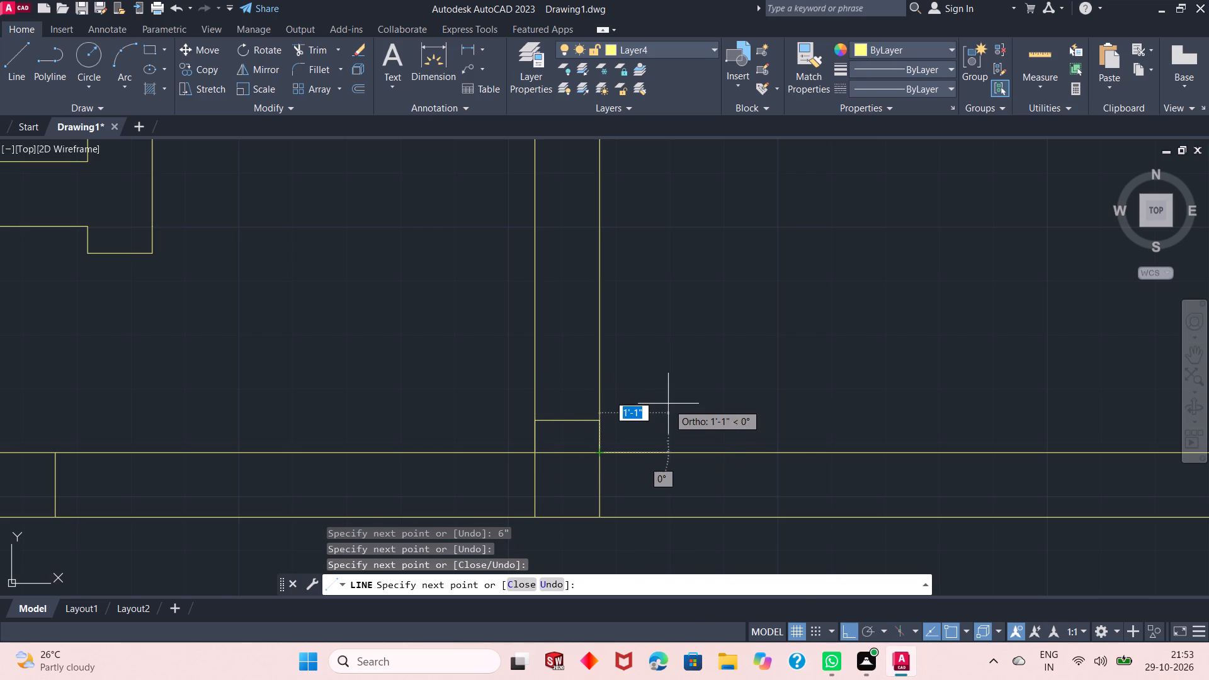
pyautogui.rightClick(668, 404)
pyautogui.click(704, 411)
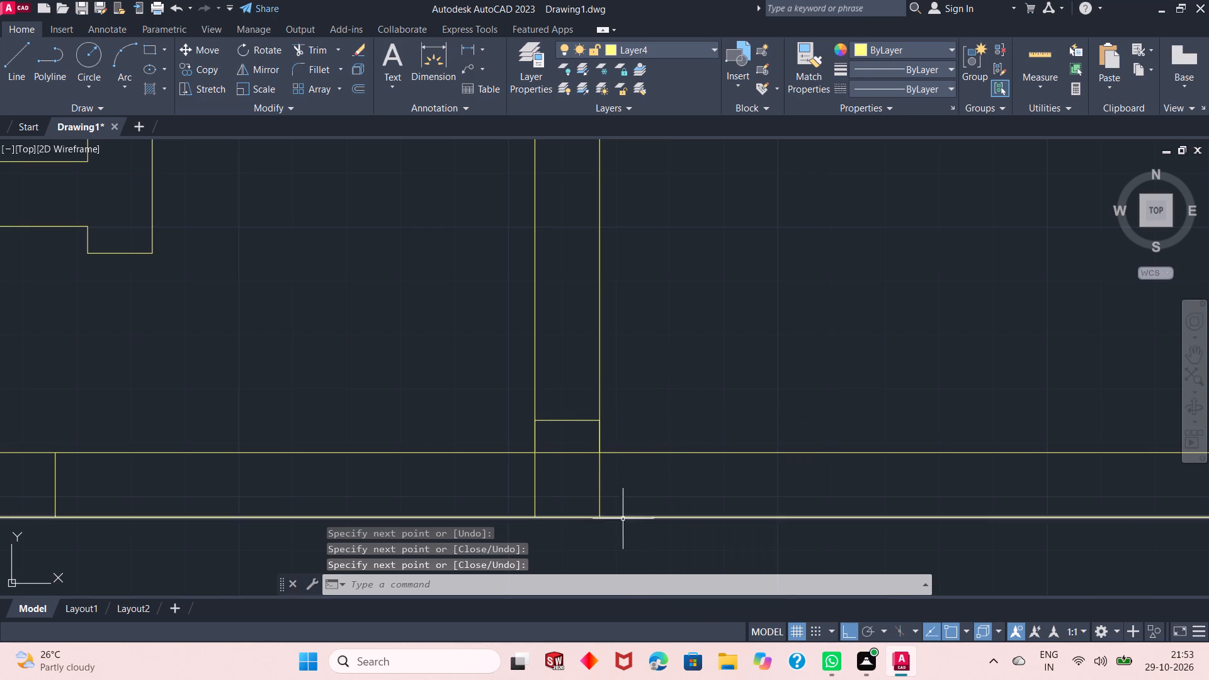
# Offset the short cross line in the vertical partition 3'6" upward, using the Through option, to mark an opening.
pyautogui.scroll(-1, 622, 519)
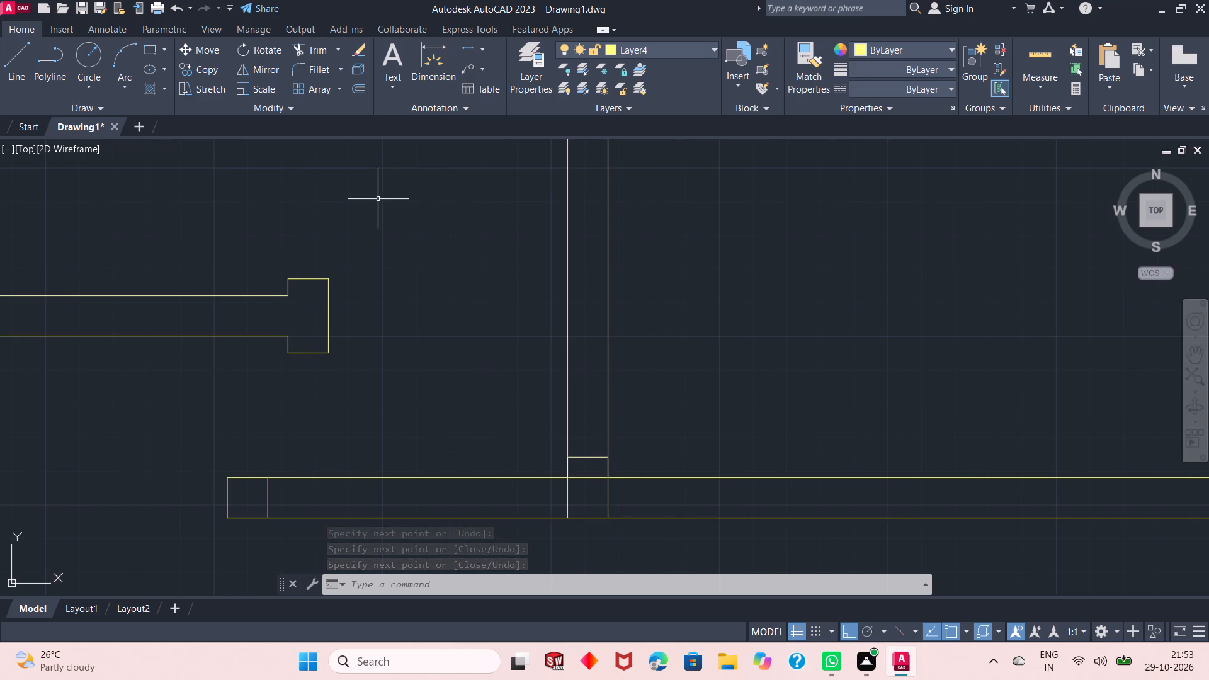
pyautogui.click(360, 91)
pyautogui.rightClick(435, 248)
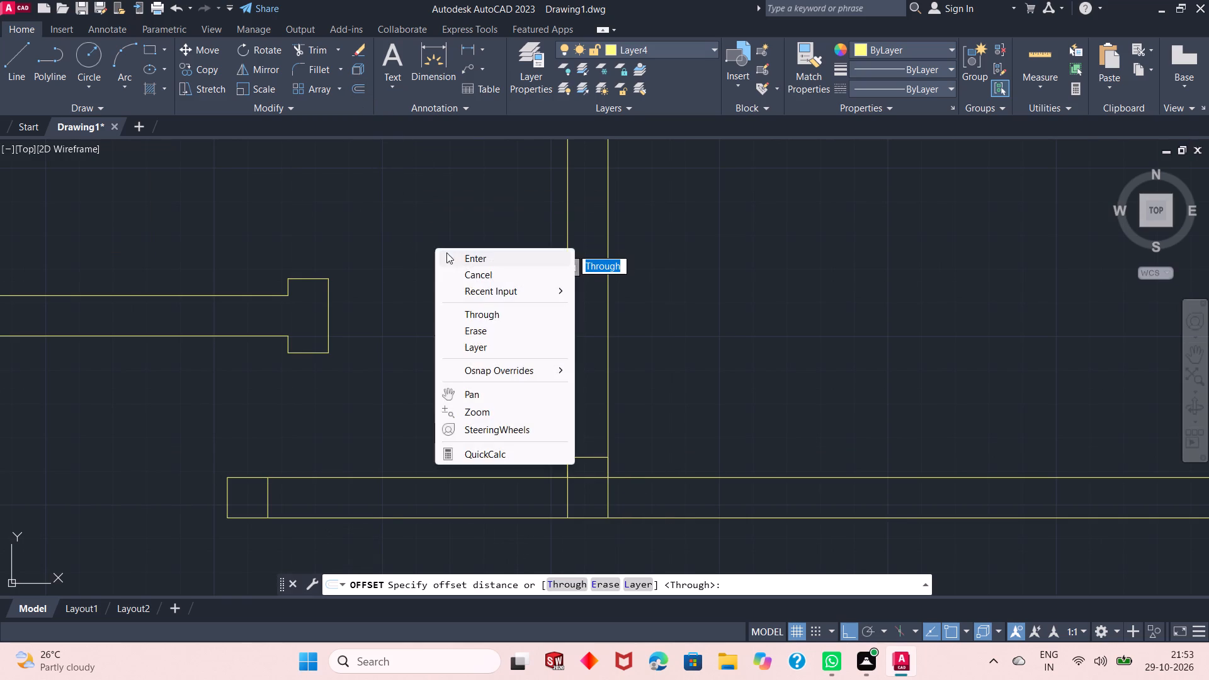
pyautogui.click(460, 258)
pyautogui.click(600, 458)
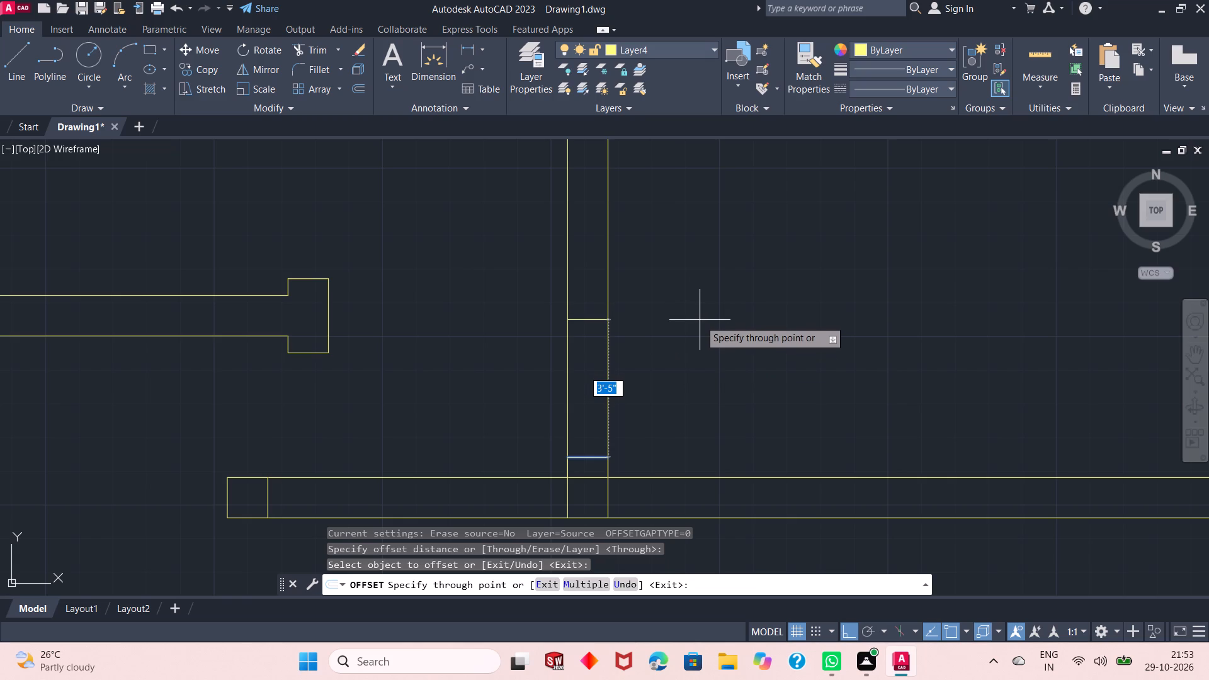
pyautogui.write("3'6")
pyautogui.hotkey('shift', '"')
pyautogui.press('Return')
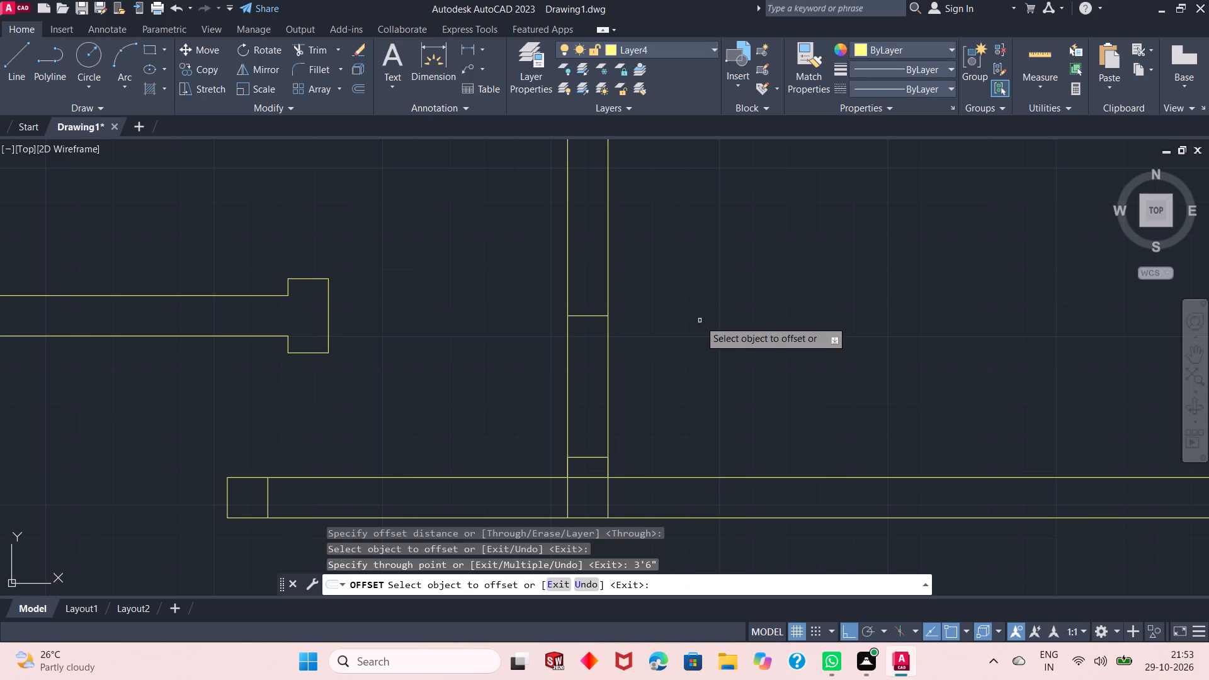
pyautogui.rightClick(701, 322)
pyautogui.click(728, 333)
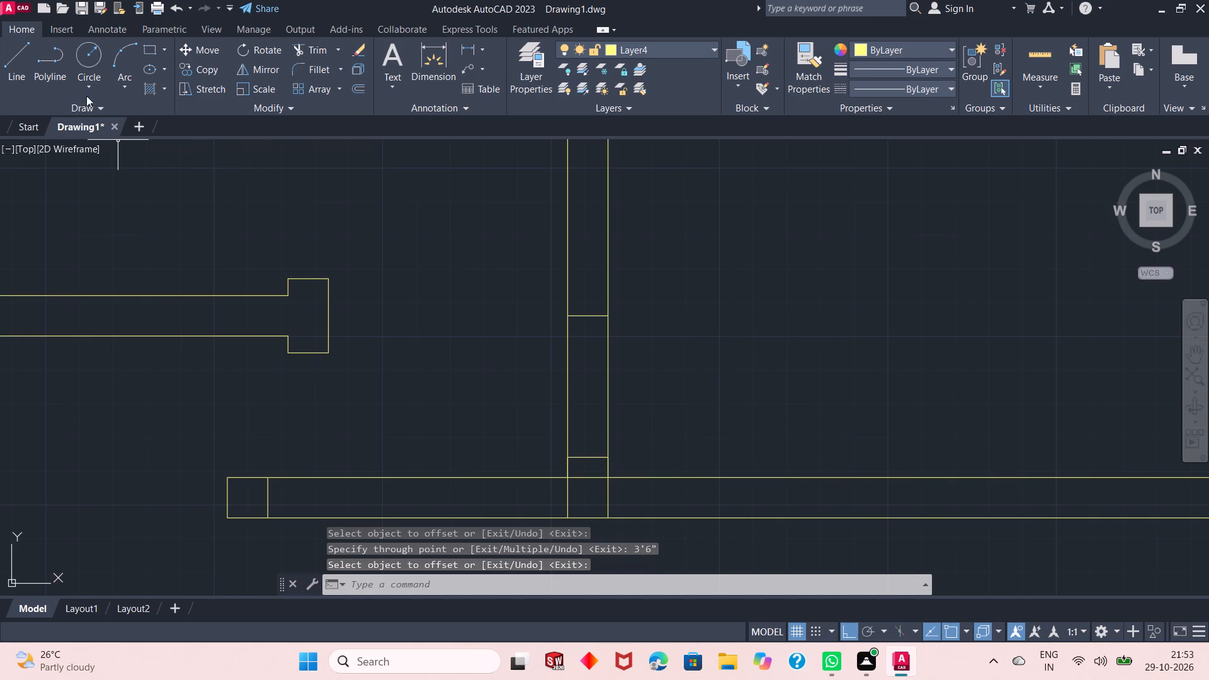
# Trim both faces of the vertical partition between the two short cross lines to cut the 3'6" opening above the middle wall.
pyautogui.click(314, 48)
pyautogui.scroll(-1, 539, 297)
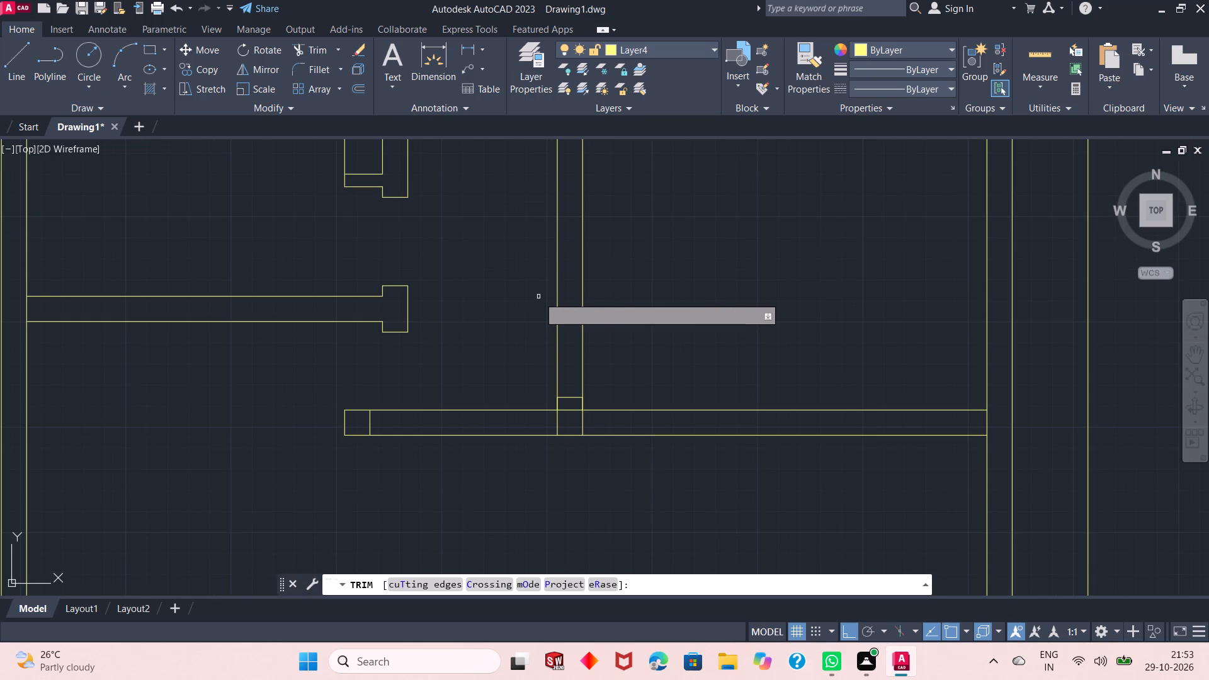
pyautogui.click(624, 351)
pyautogui.click(538, 367)
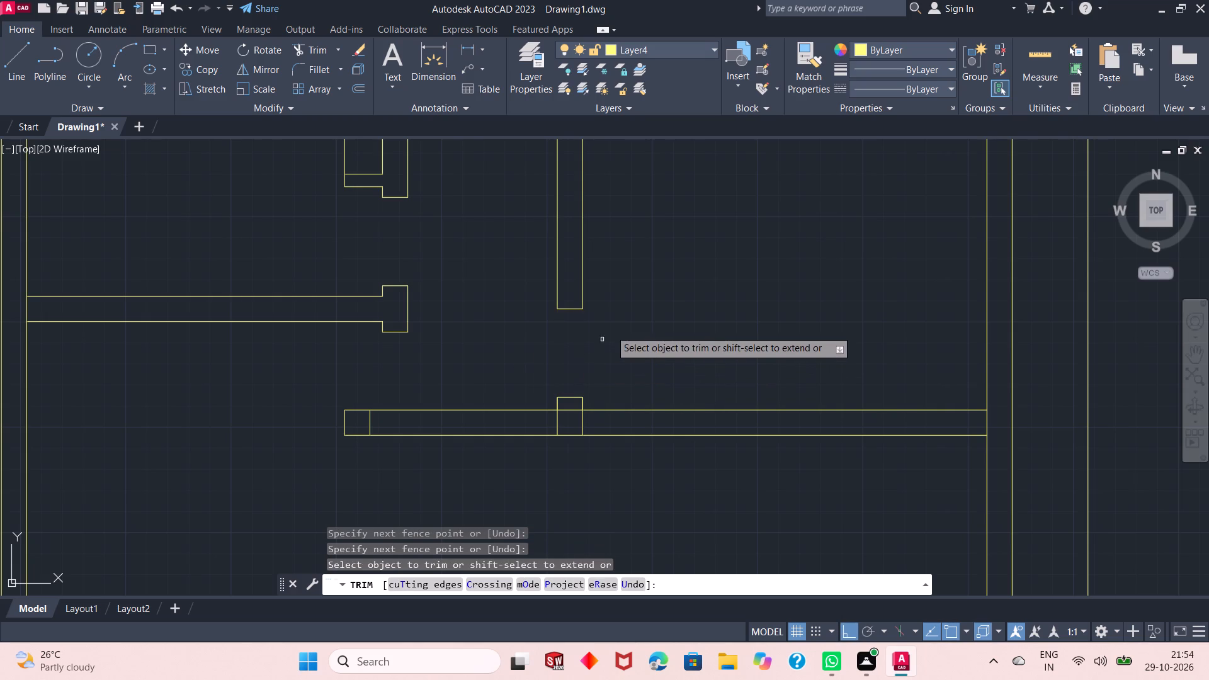
# Trim the wall's upper face across the 6" partition stub and the stub's right side line inside the wall thickness.
pyautogui.scroll(-2, 611, 327)
pyautogui.scroll(2, 570, 383)
pyautogui.scroll(3, 623, 327)
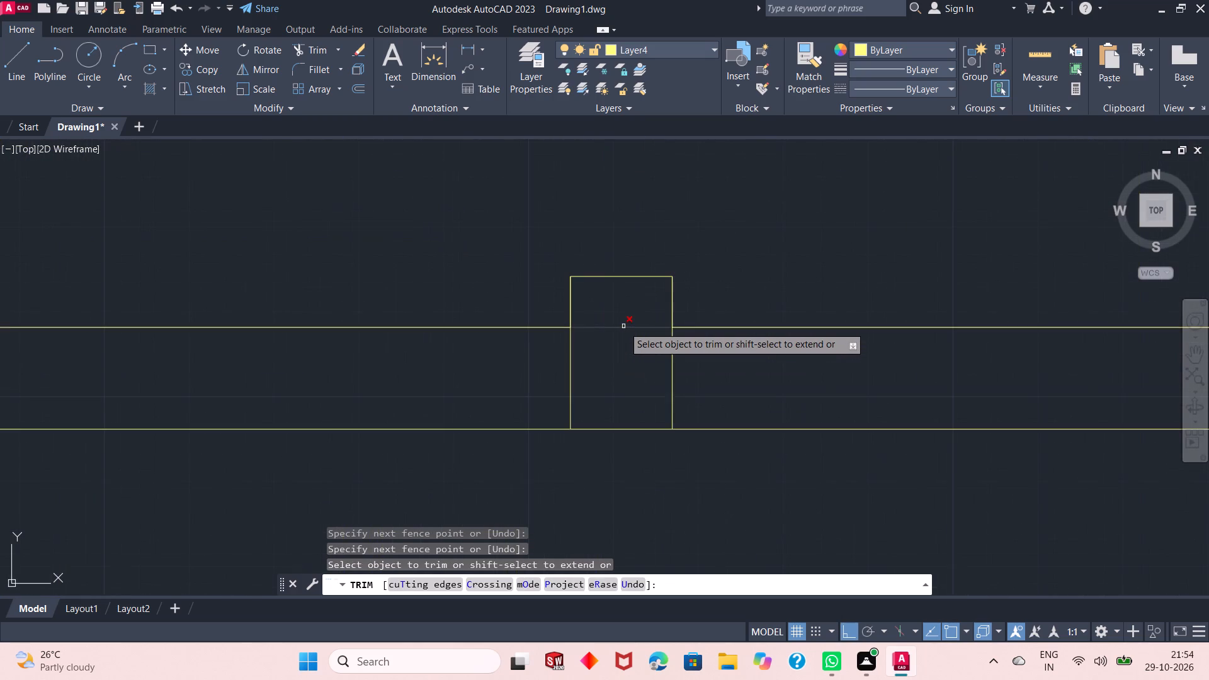
pyautogui.scroll(2, 623, 326)
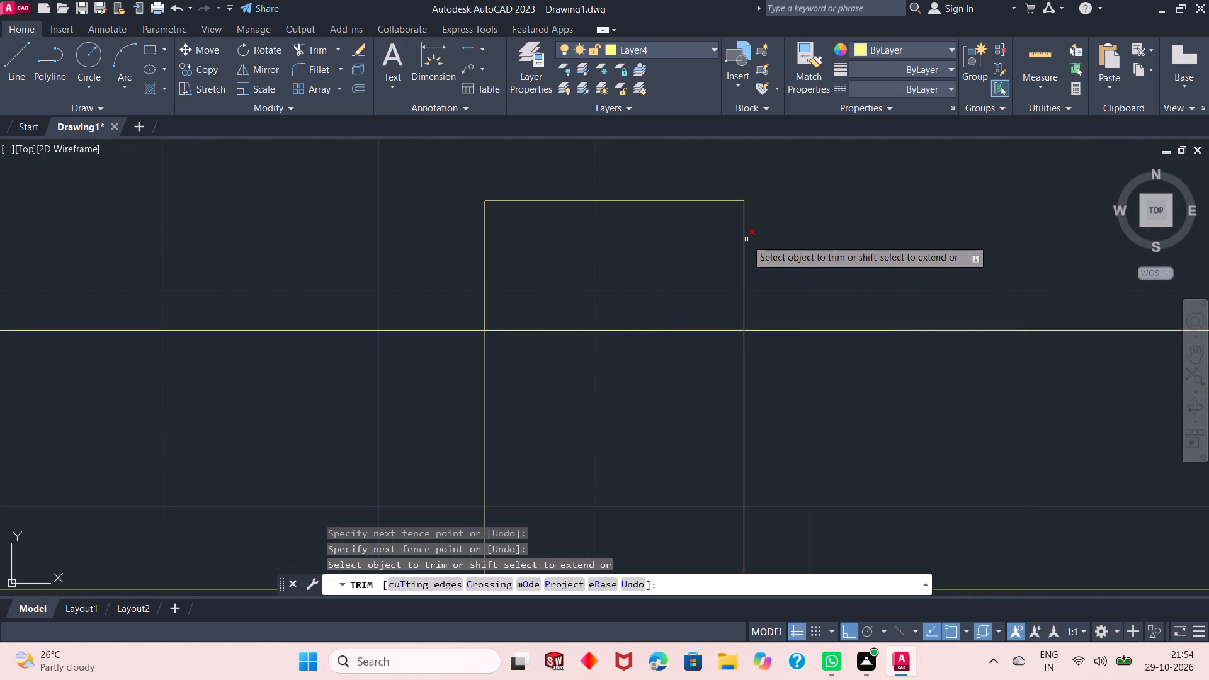
pyautogui.click(571, 315)
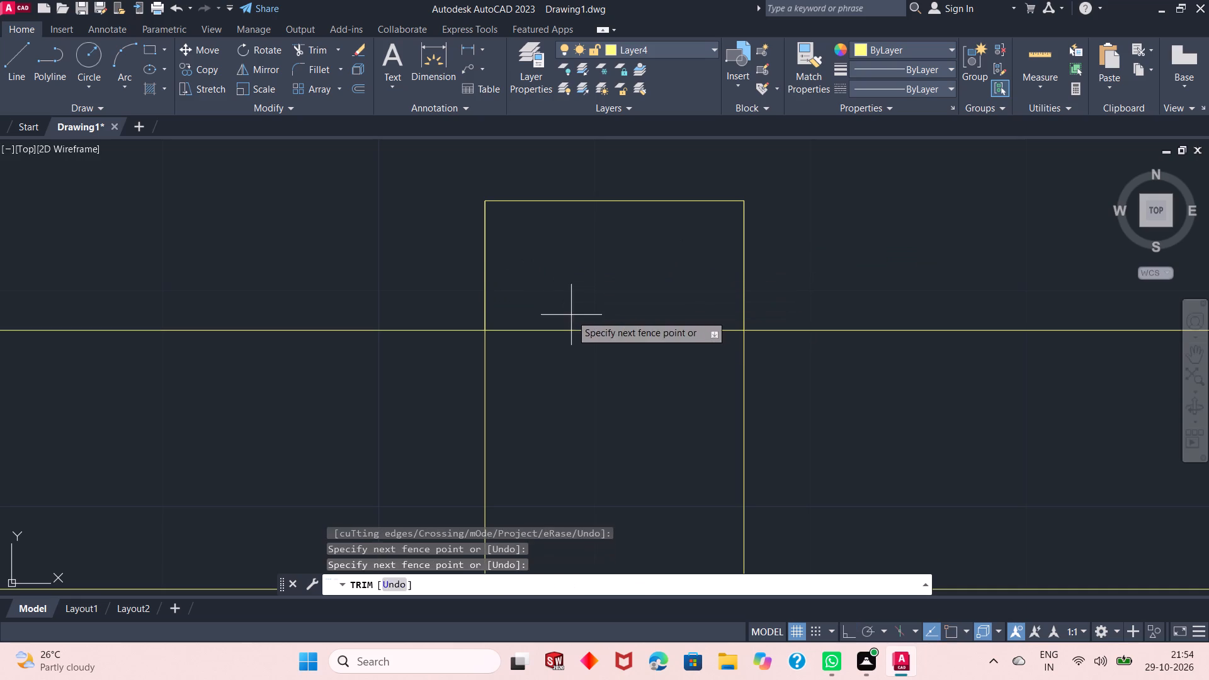
pyautogui.click(565, 361)
pyautogui.scroll(-2, 565, 360)
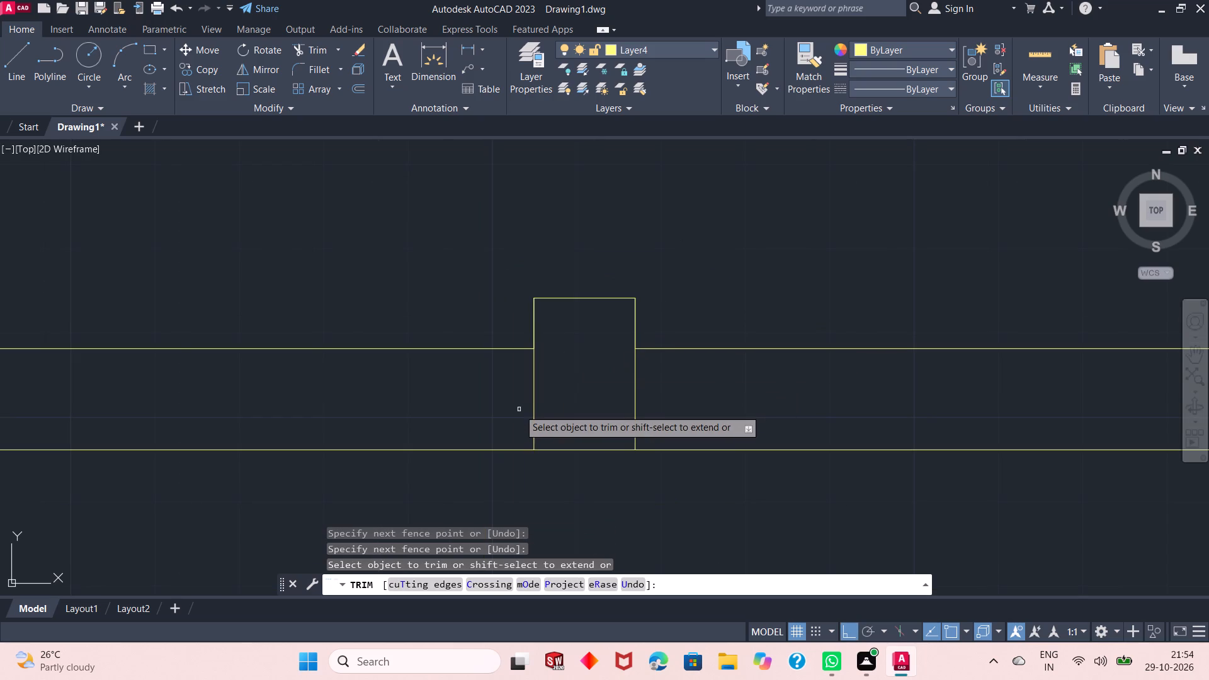
pyautogui.scroll(-2, 519, 409)
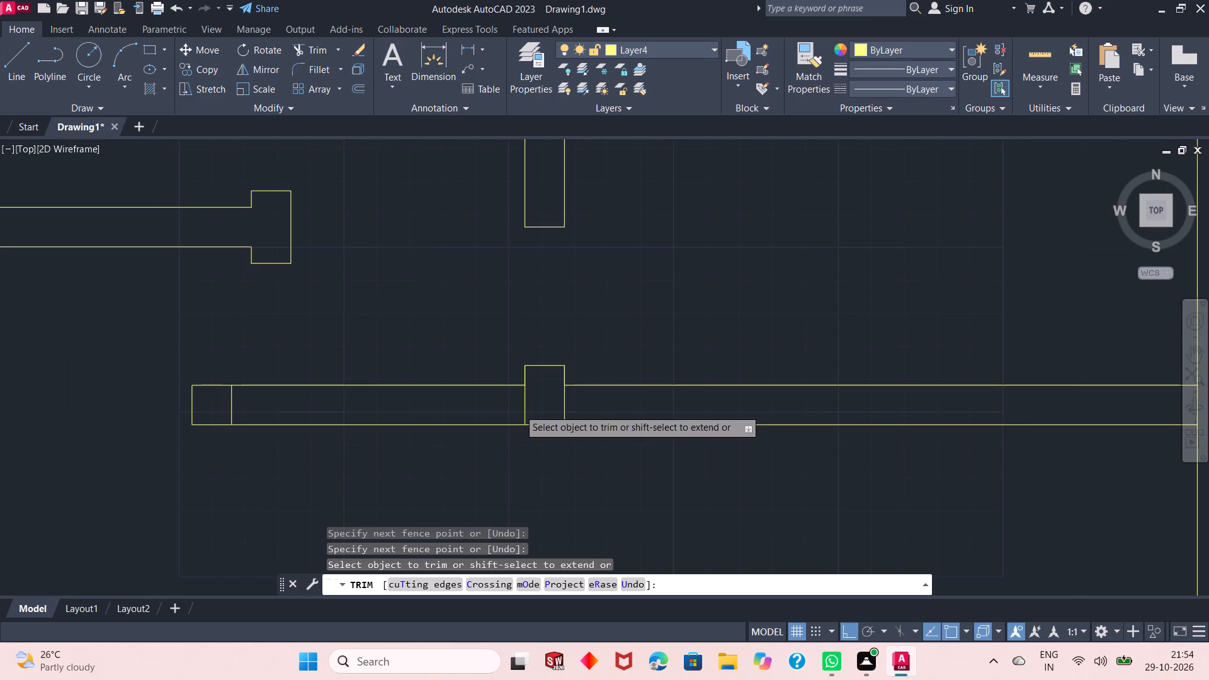
pyautogui.click(564, 408)
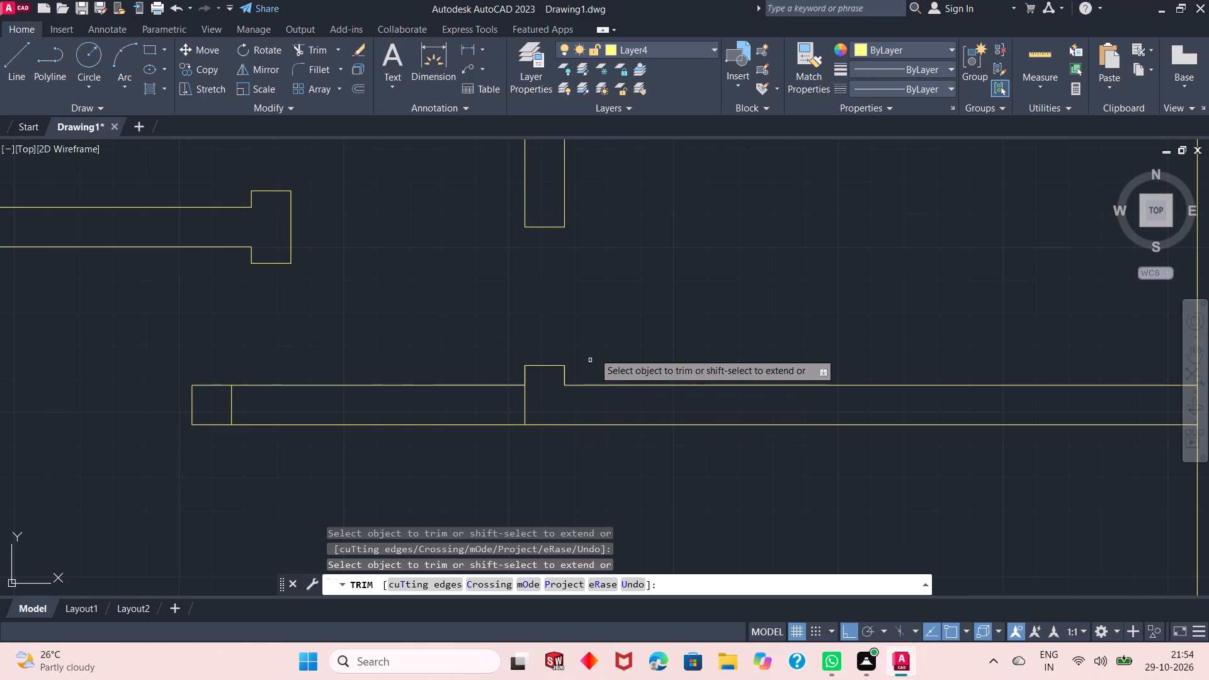
# Trim the vertical partition's top junction, removing both partition lines inside the upper horizontal wall and the wall's lower face between them.
pyautogui.scroll(-2, 539, 466)
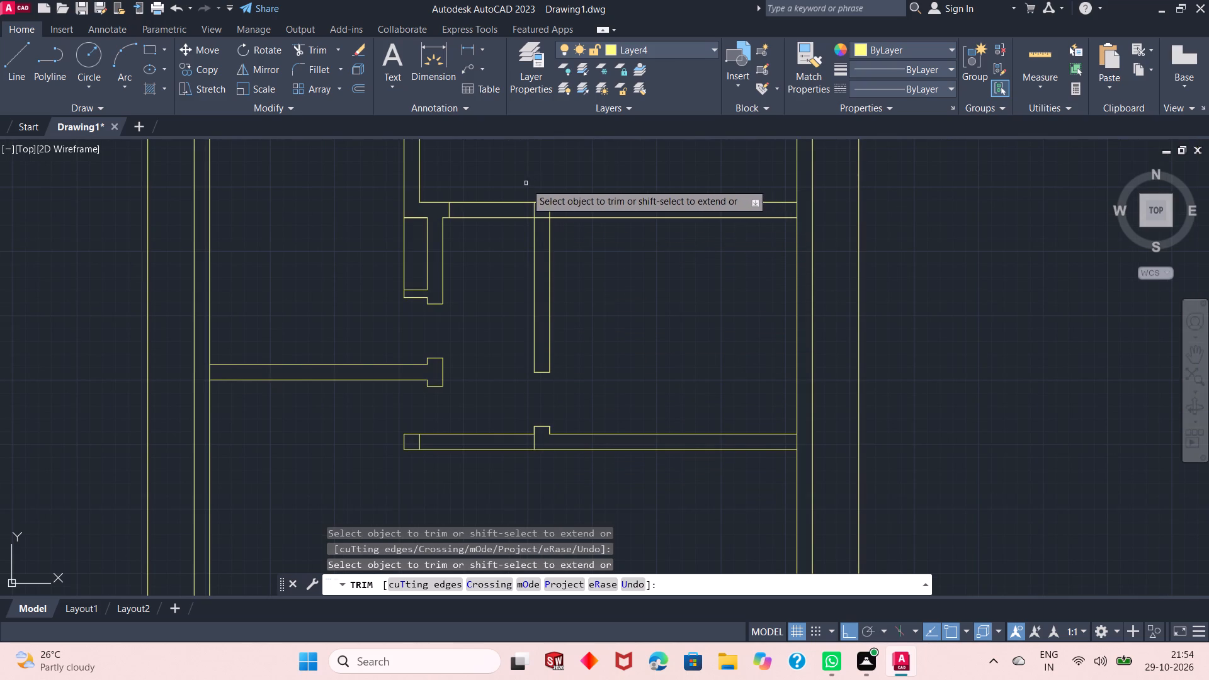
pyautogui.scroll(2, 513, 184)
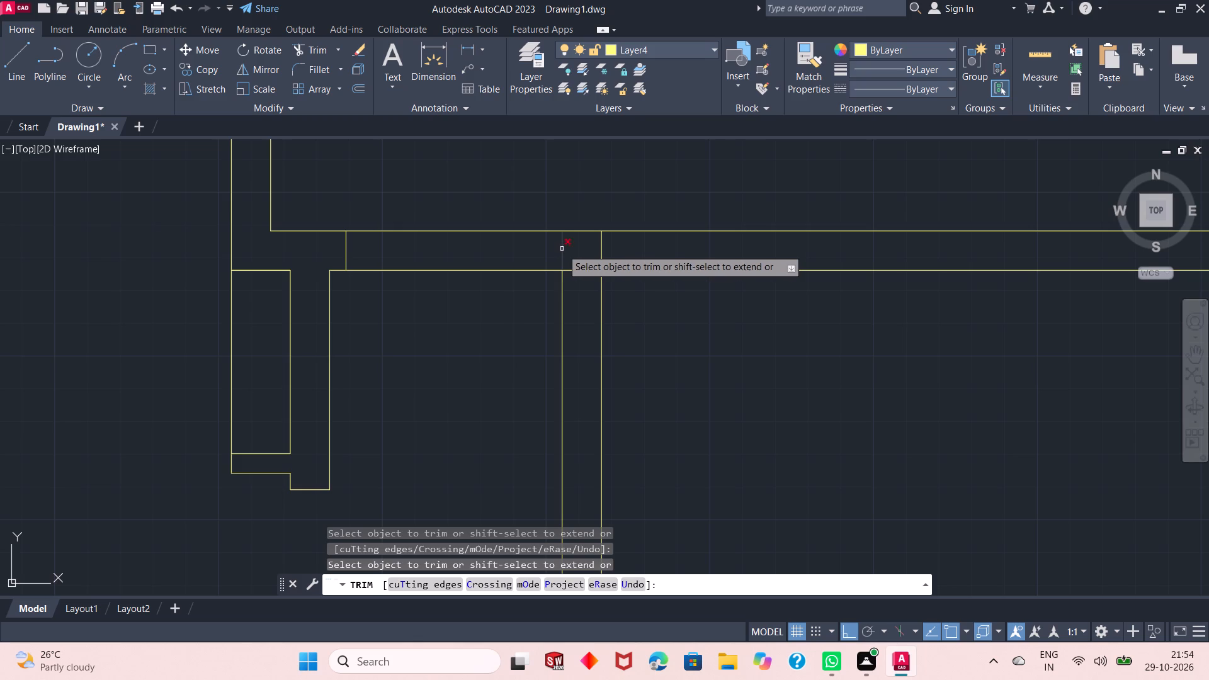
pyautogui.click(565, 251)
pyautogui.click(550, 251)
pyautogui.click(587, 258)
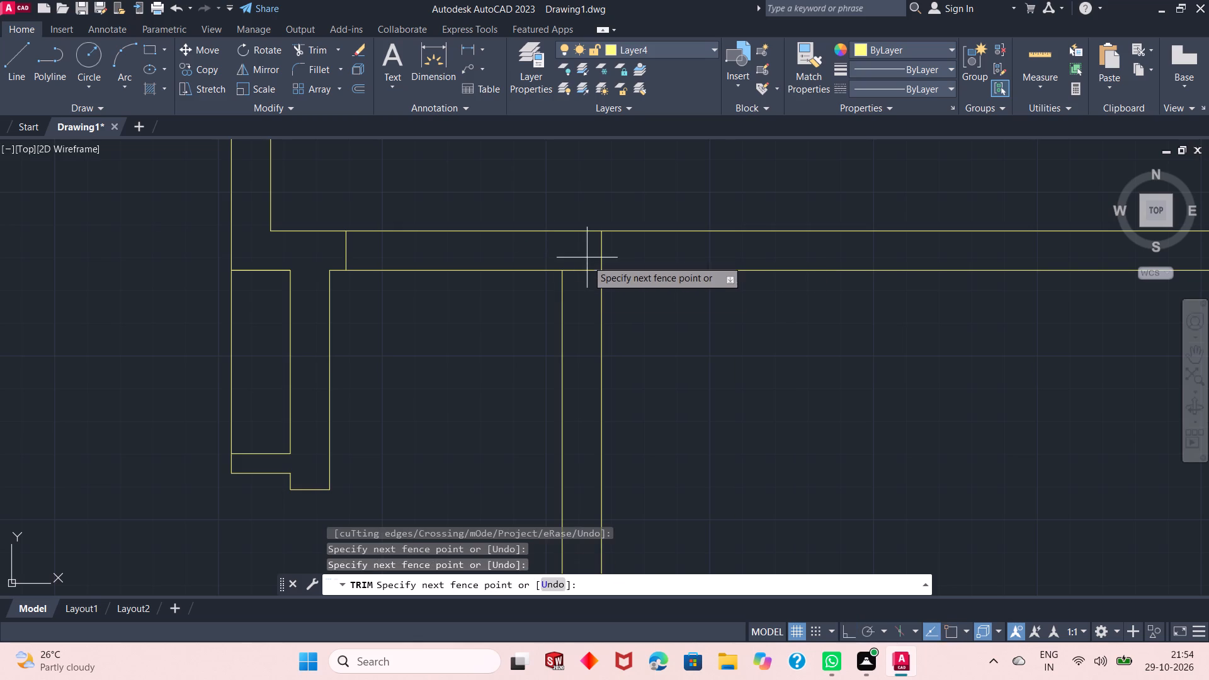
pyautogui.click(586, 288)
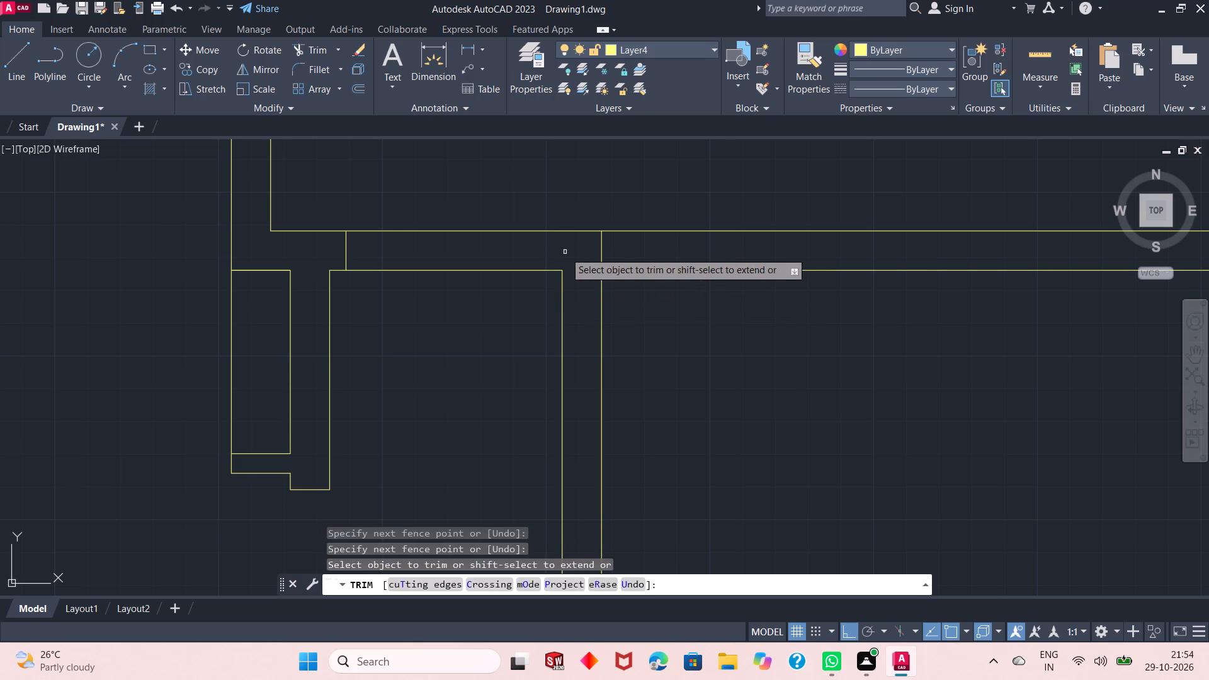
pyautogui.click(601, 255)
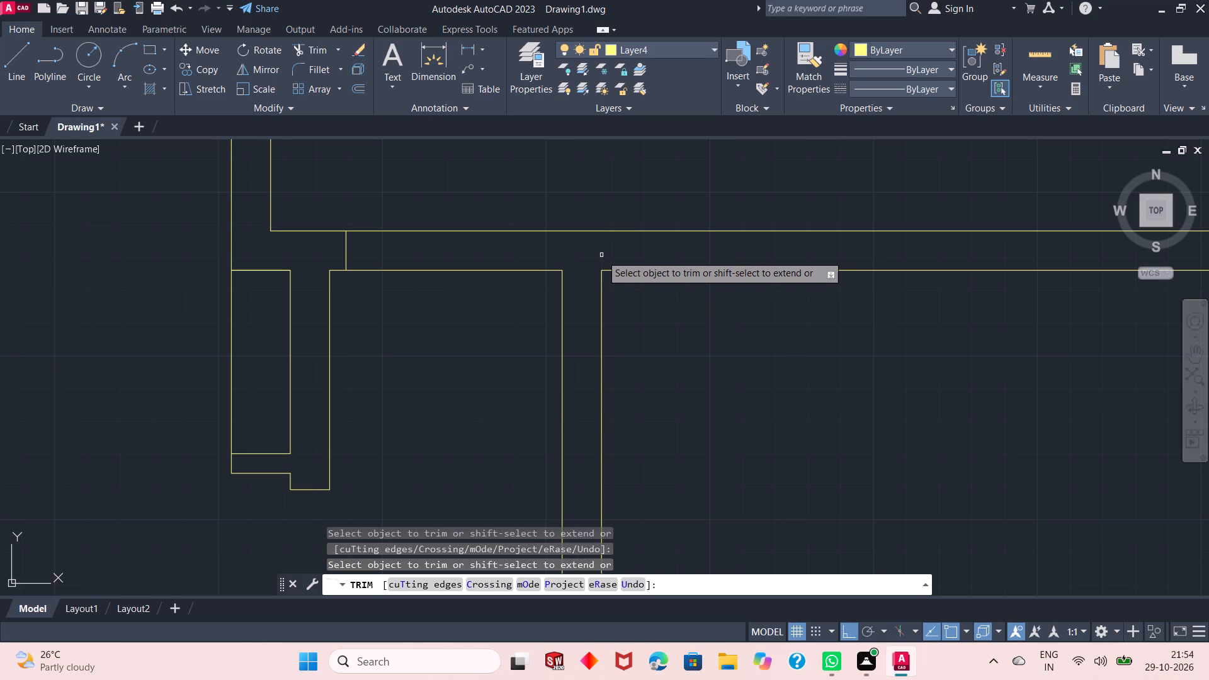
pyautogui.scroll(-2, 552, 244)
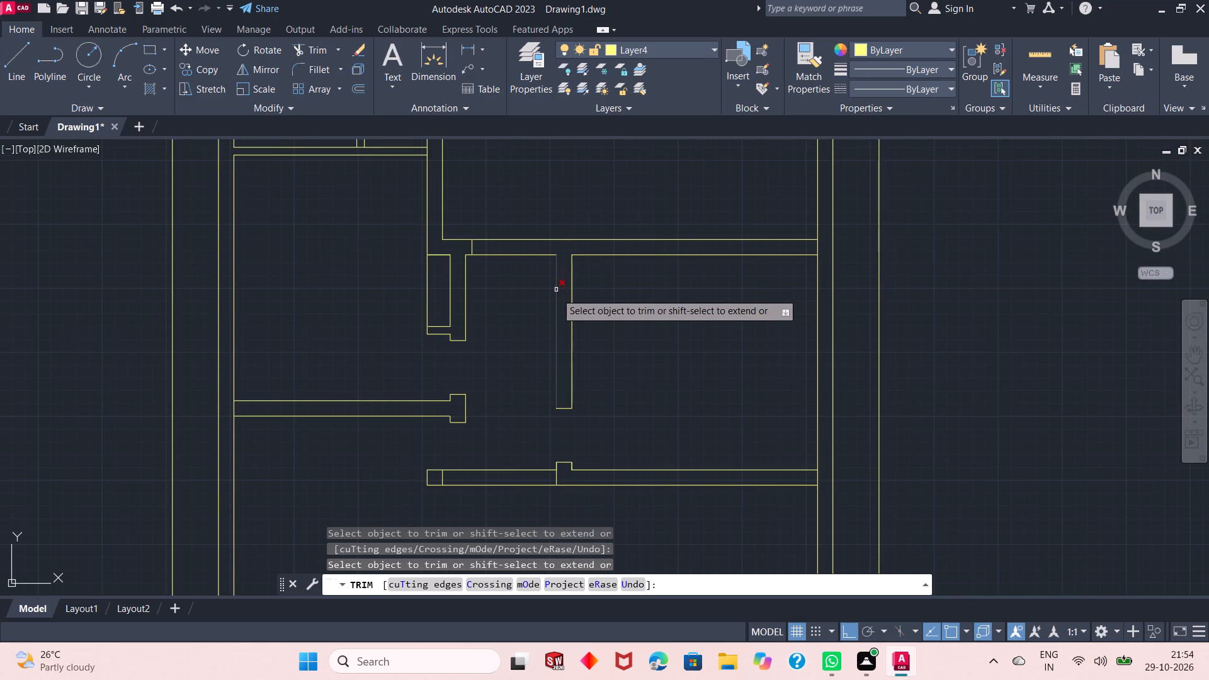
pyautogui.rightClick(500, 173)
pyautogui.click(525, 178)
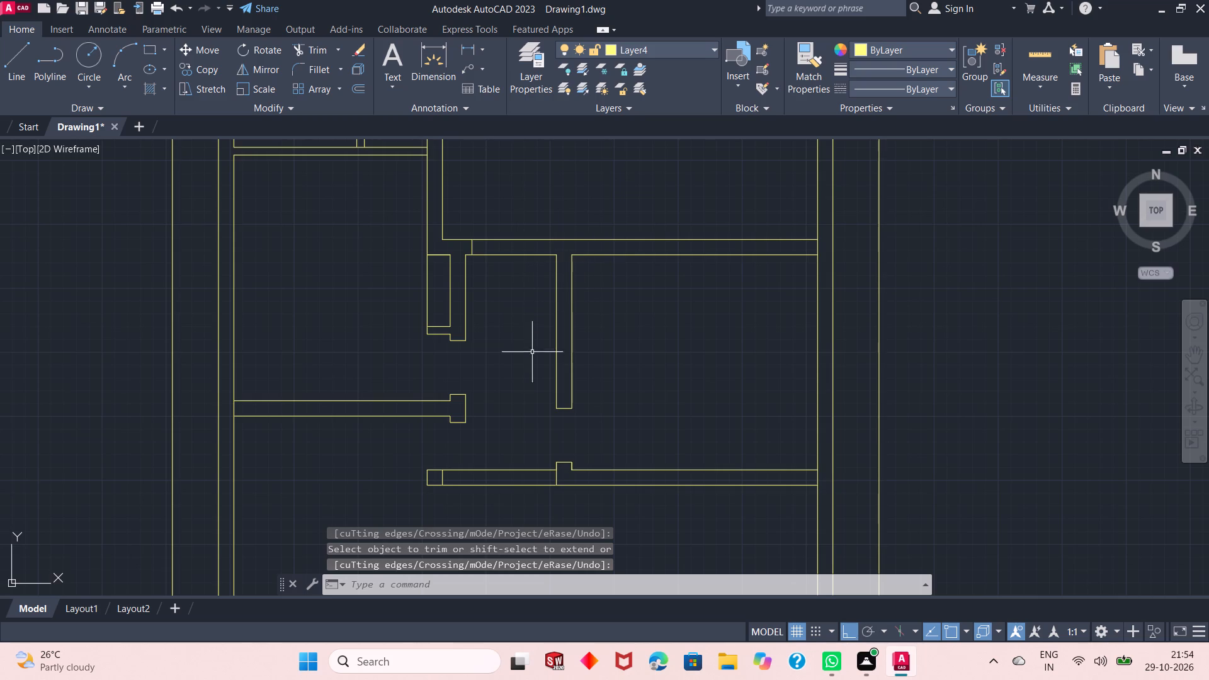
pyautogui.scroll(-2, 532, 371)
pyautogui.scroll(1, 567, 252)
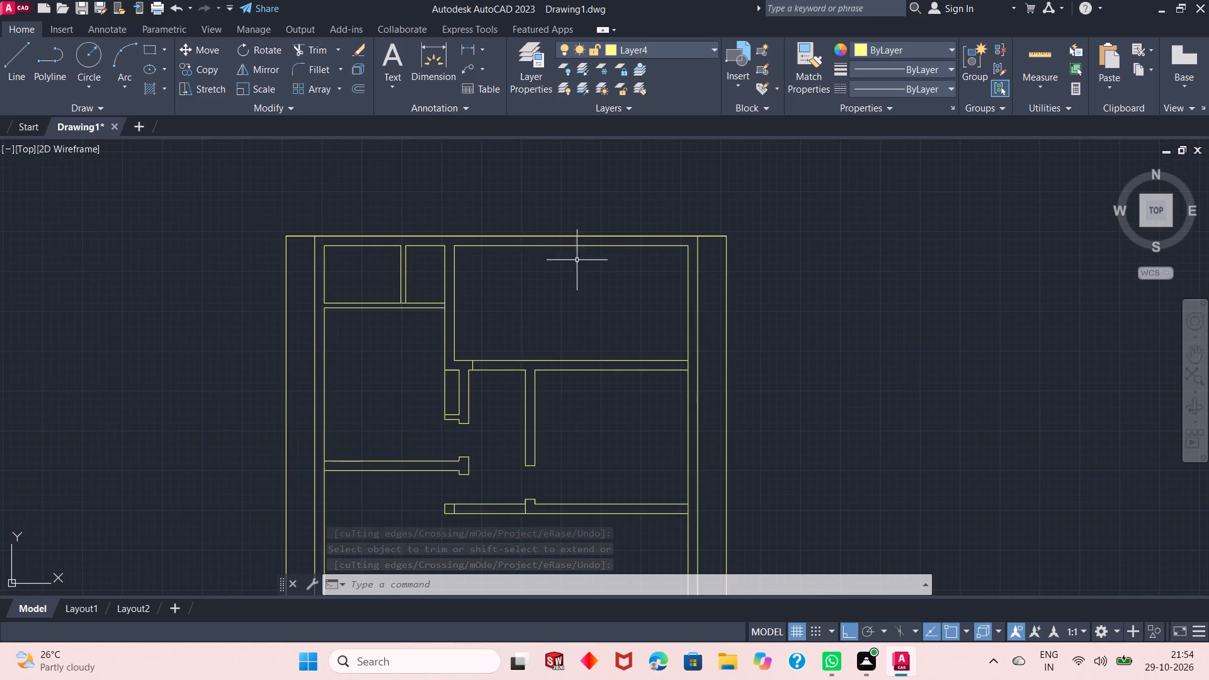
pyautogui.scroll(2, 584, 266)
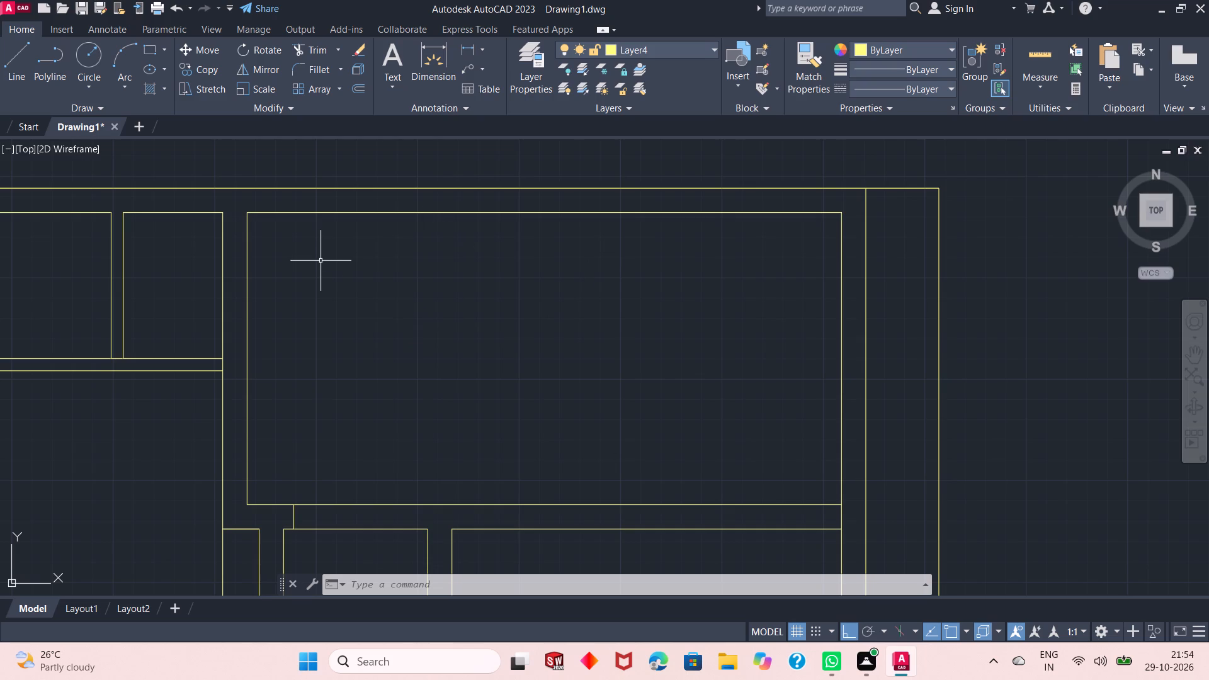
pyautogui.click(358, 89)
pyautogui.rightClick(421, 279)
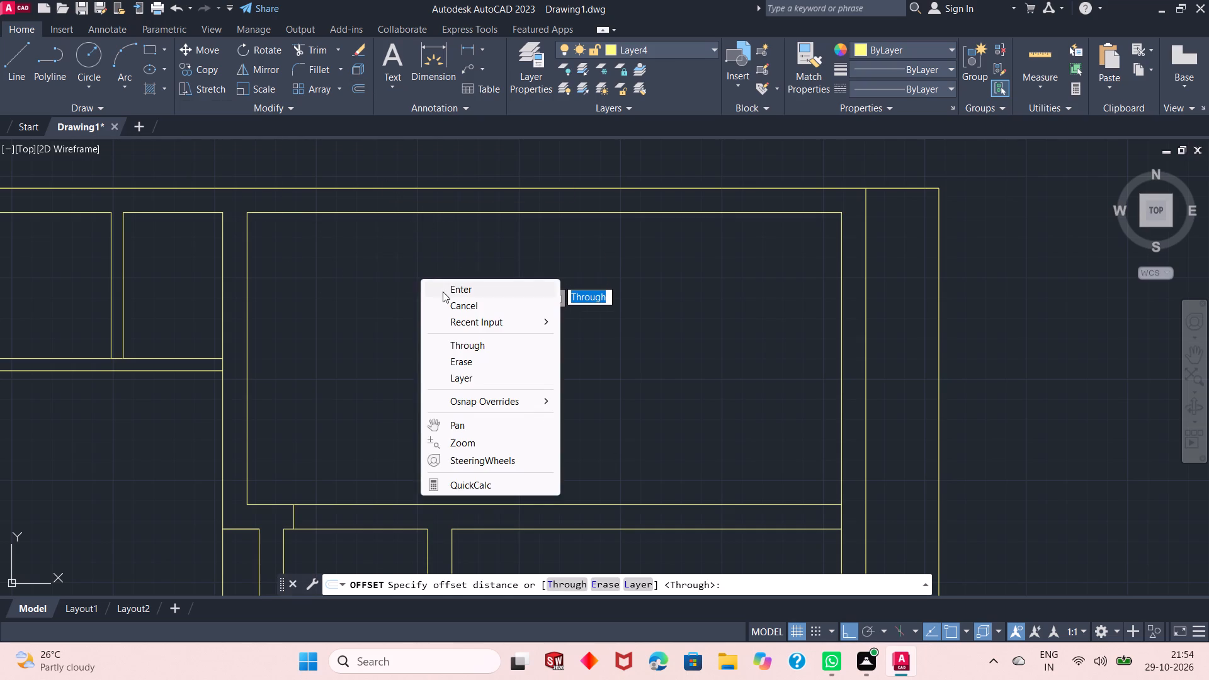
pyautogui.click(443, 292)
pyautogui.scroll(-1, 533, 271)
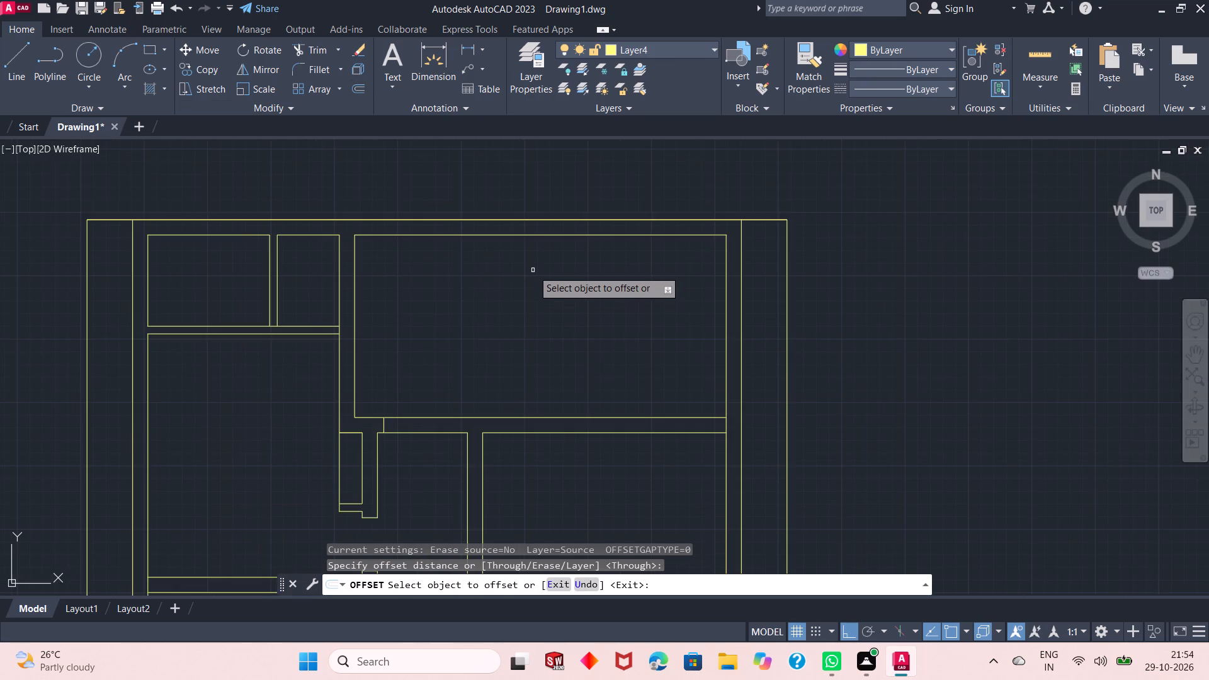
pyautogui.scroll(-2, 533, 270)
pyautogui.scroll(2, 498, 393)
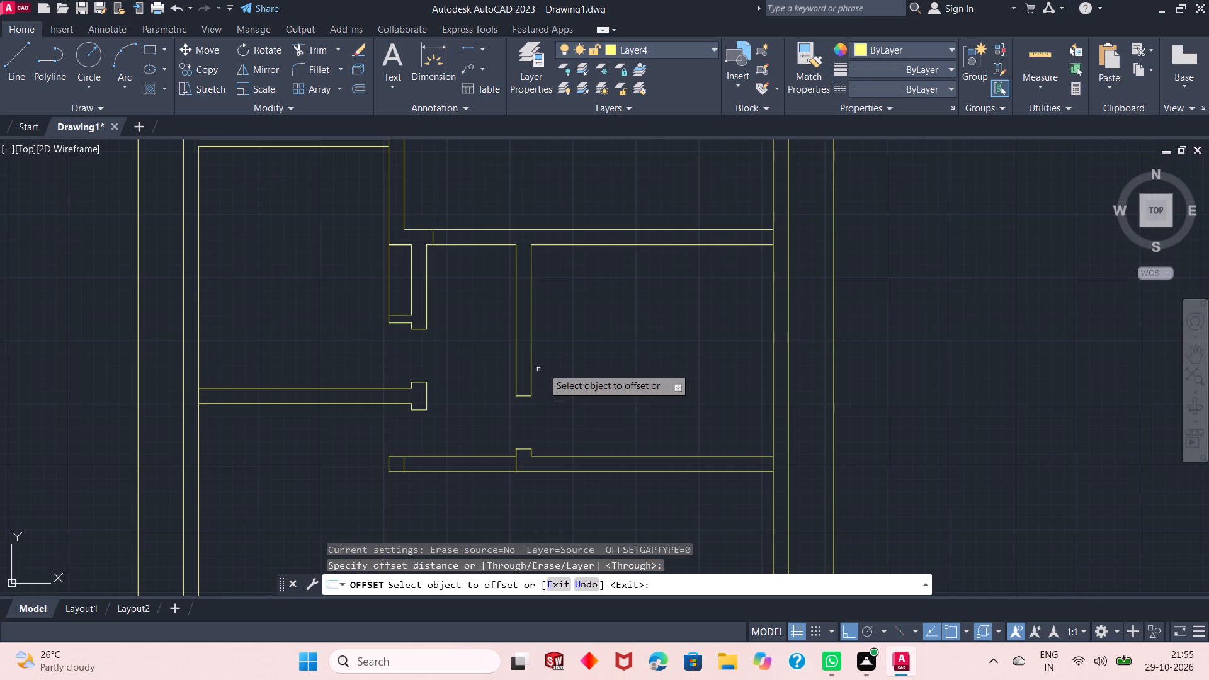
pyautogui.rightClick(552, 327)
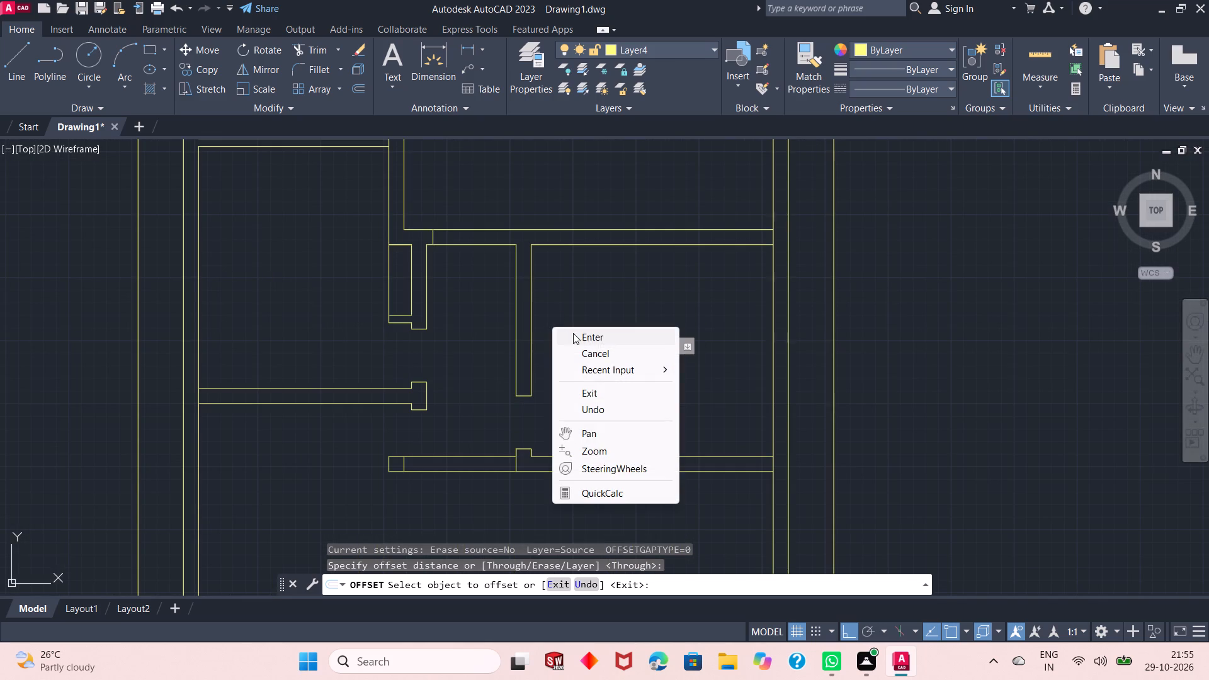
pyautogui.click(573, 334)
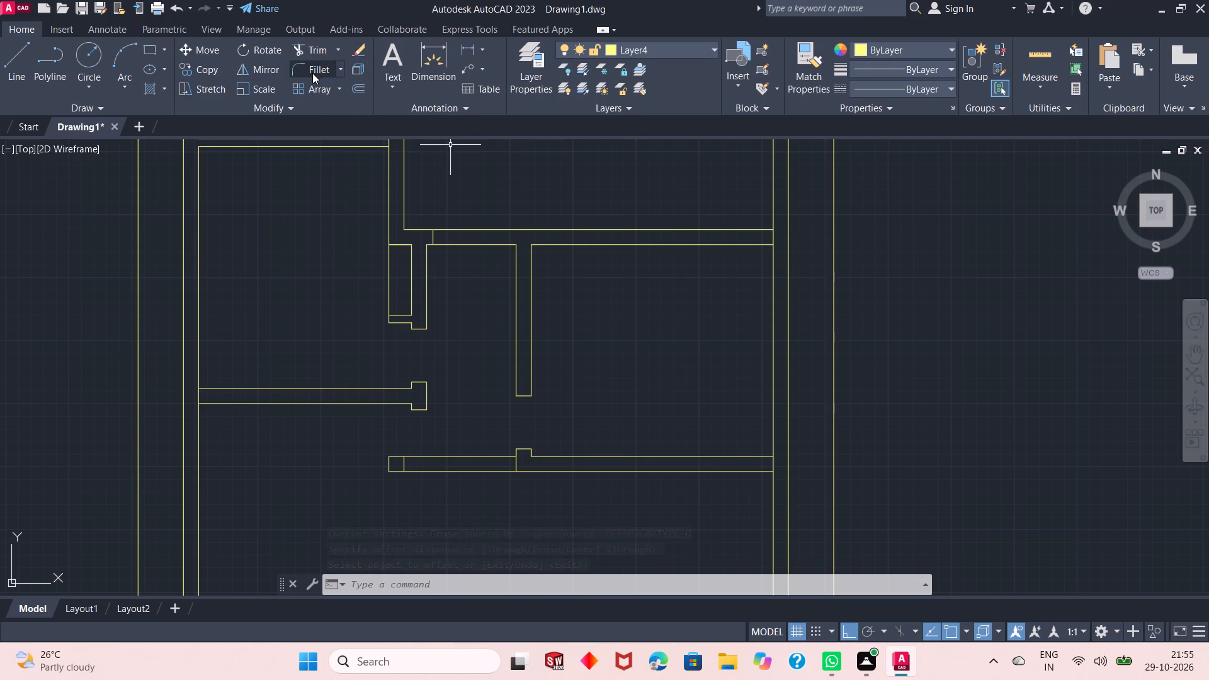
# Trim away the wall below the new opening on the left side of the partition stub, including the small end square and the stub's overlapping edge.
pyautogui.click(311, 54)
pyautogui.scroll(-1, 484, 259)
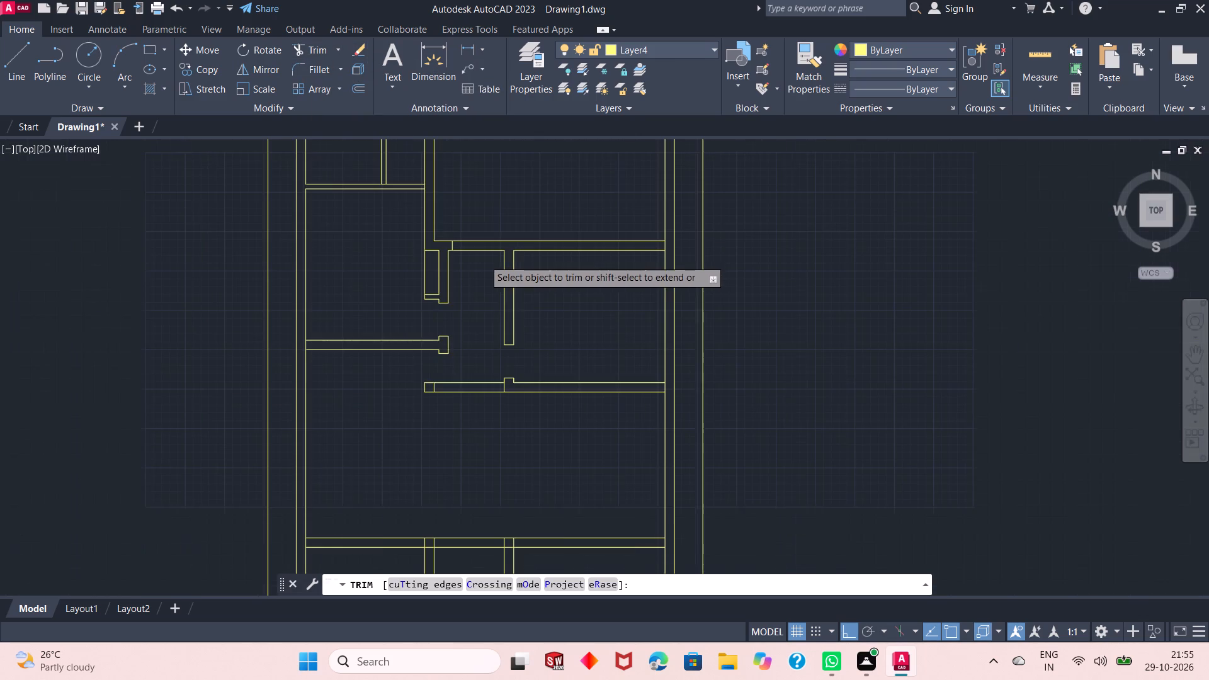
pyautogui.scroll(2, 446, 438)
pyautogui.click(496, 263)
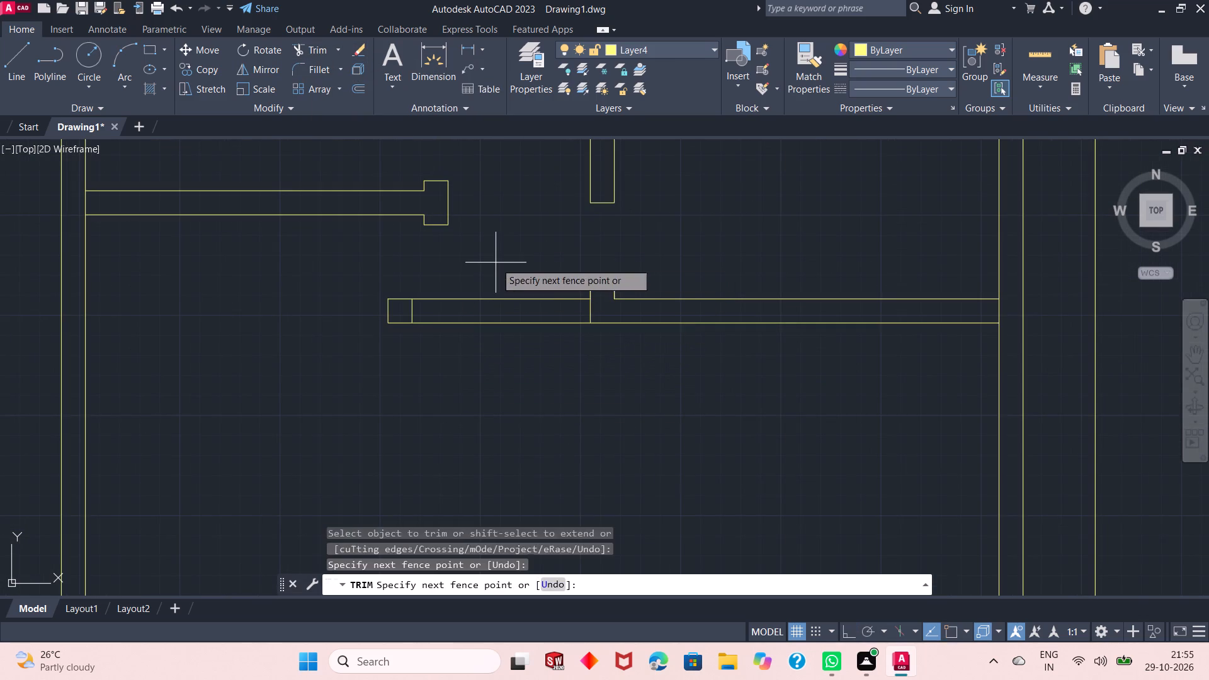
pyautogui.click(440, 378)
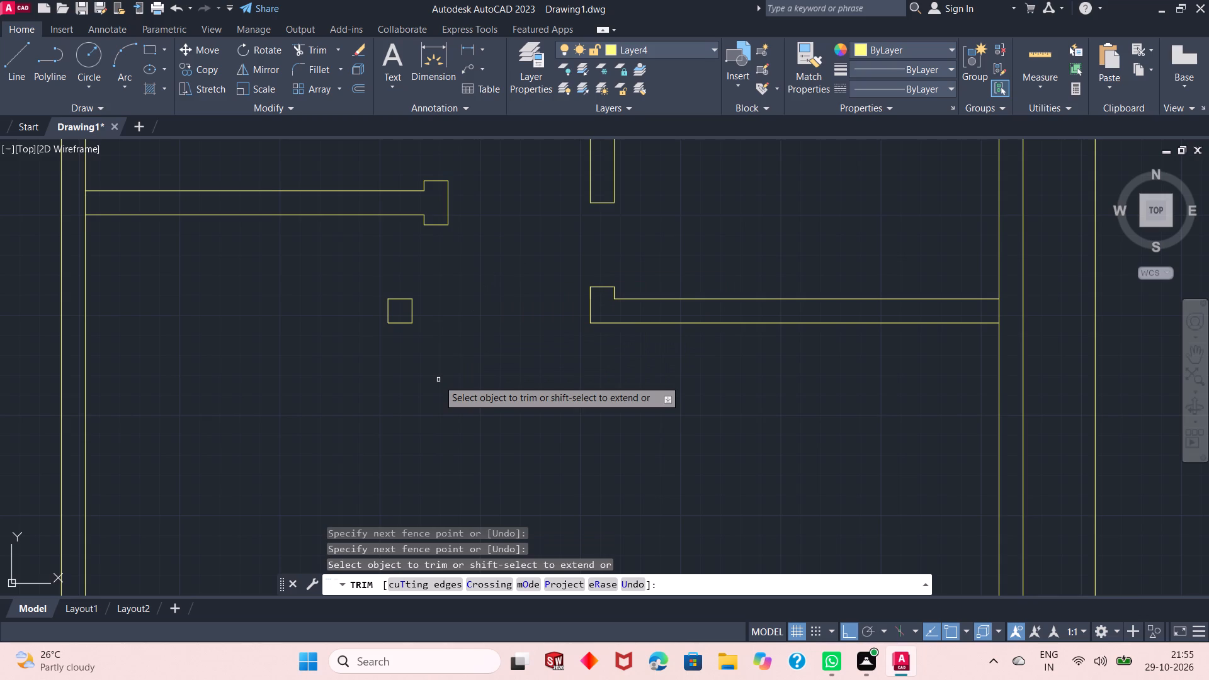
pyautogui.click(426, 310)
pyautogui.click(375, 308)
pyautogui.click(399, 275)
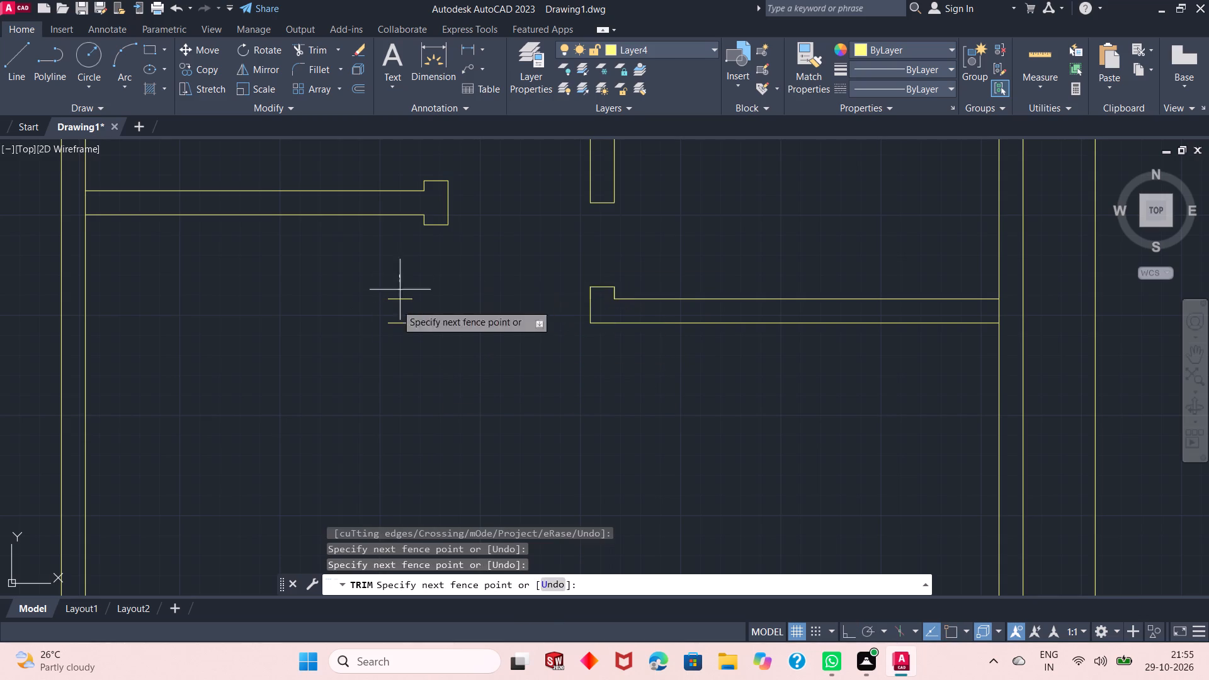
pyautogui.click(393, 341)
pyautogui.scroll(-1, 403, 258)
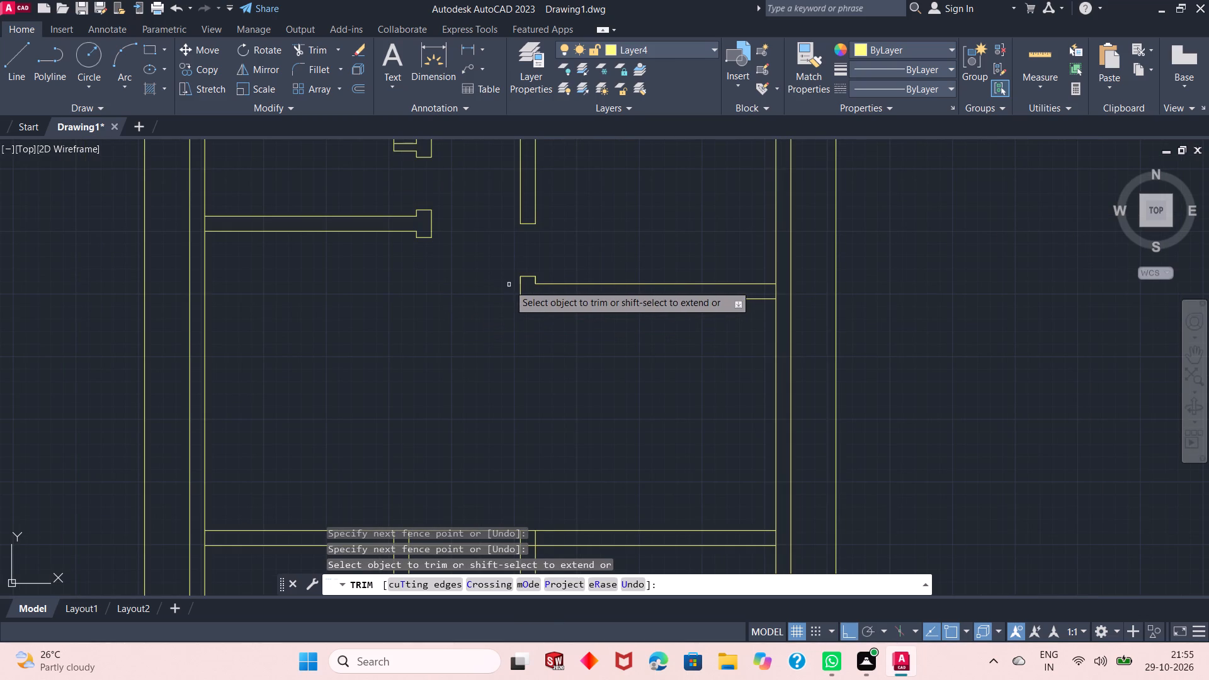
pyautogui.click(521, 279)
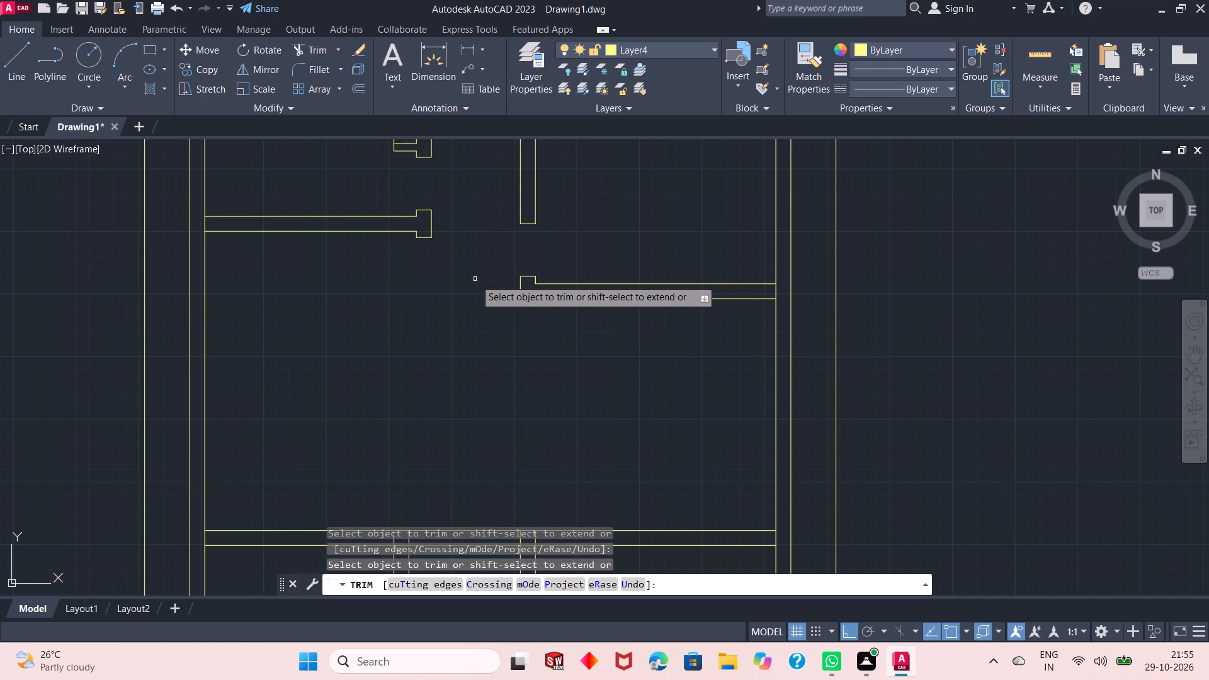
pyautogui.rightClick(474, 272)
pyautogui.click(496, 278)
# Draw a 9' vertical line downward from the lower right corner of the short stub ending the left middle wall.
pyautogui.scroll(-2, 484, 257)
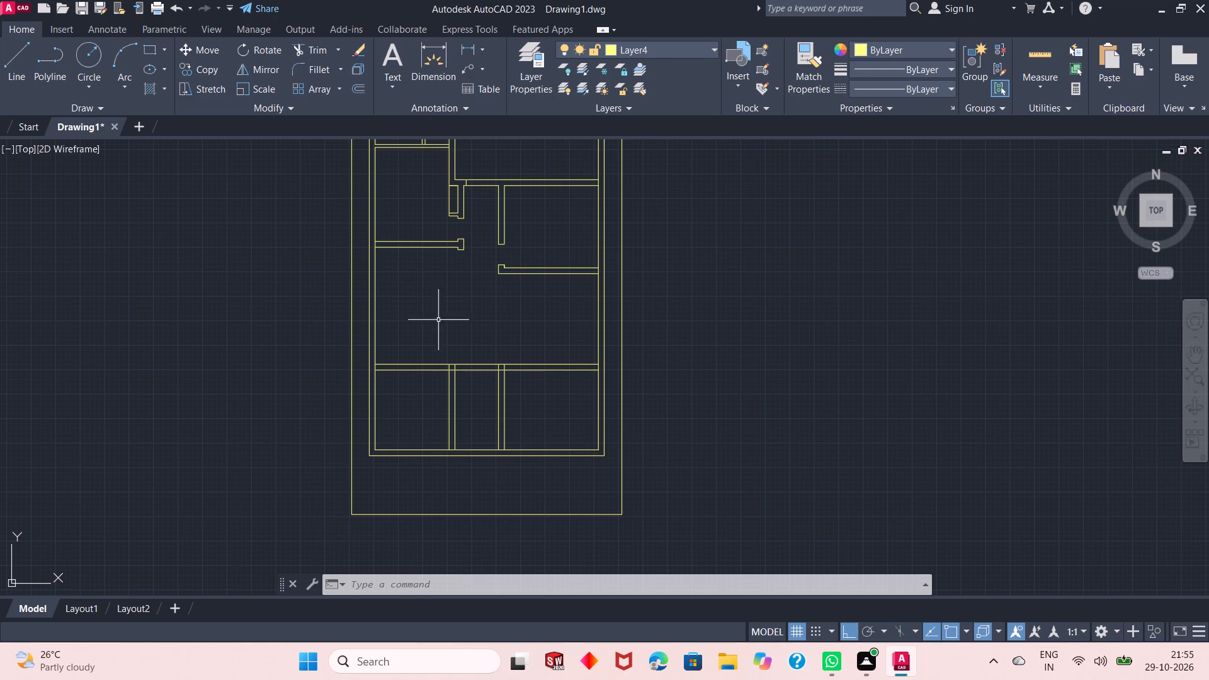
pyautogui.scroll(2, 432, 224)
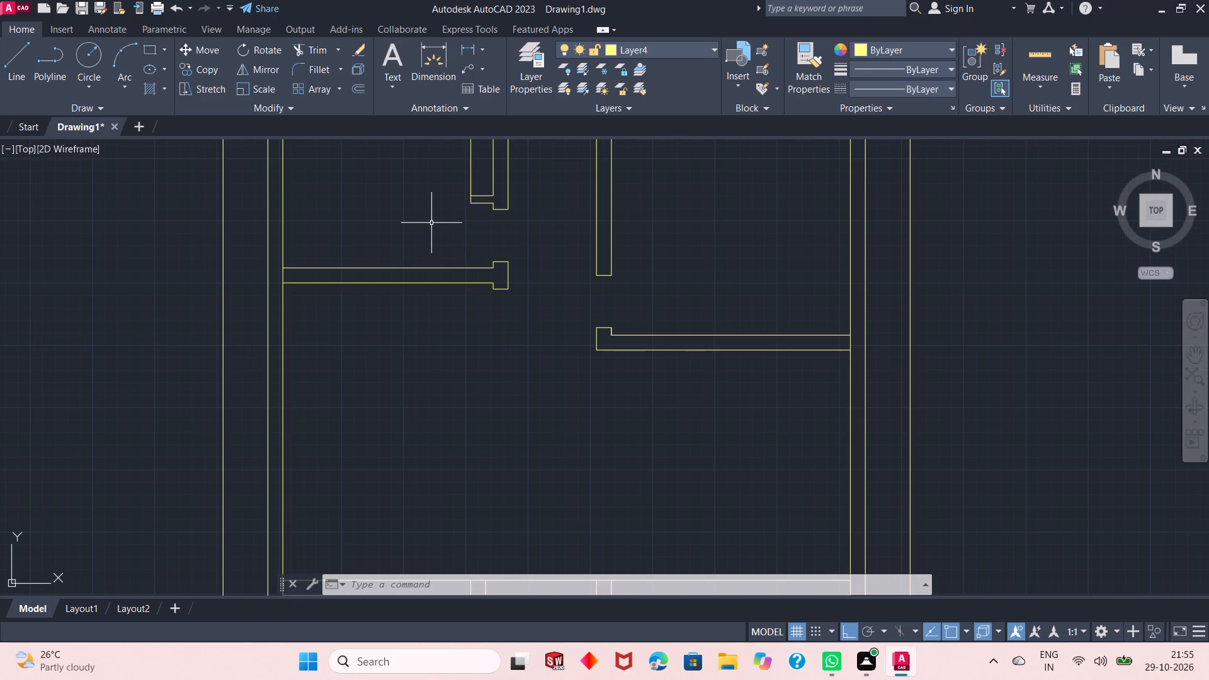
pyautogui.scroll(-1, 431, 223)
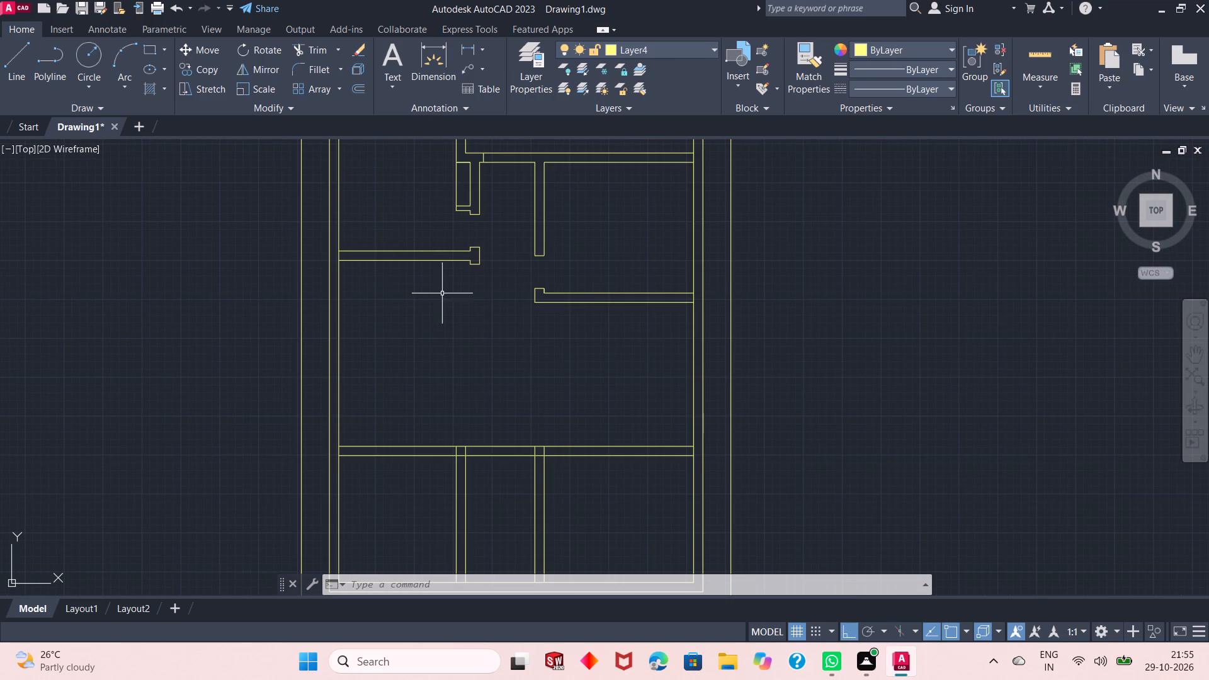
pyautogui.click(11, 67)
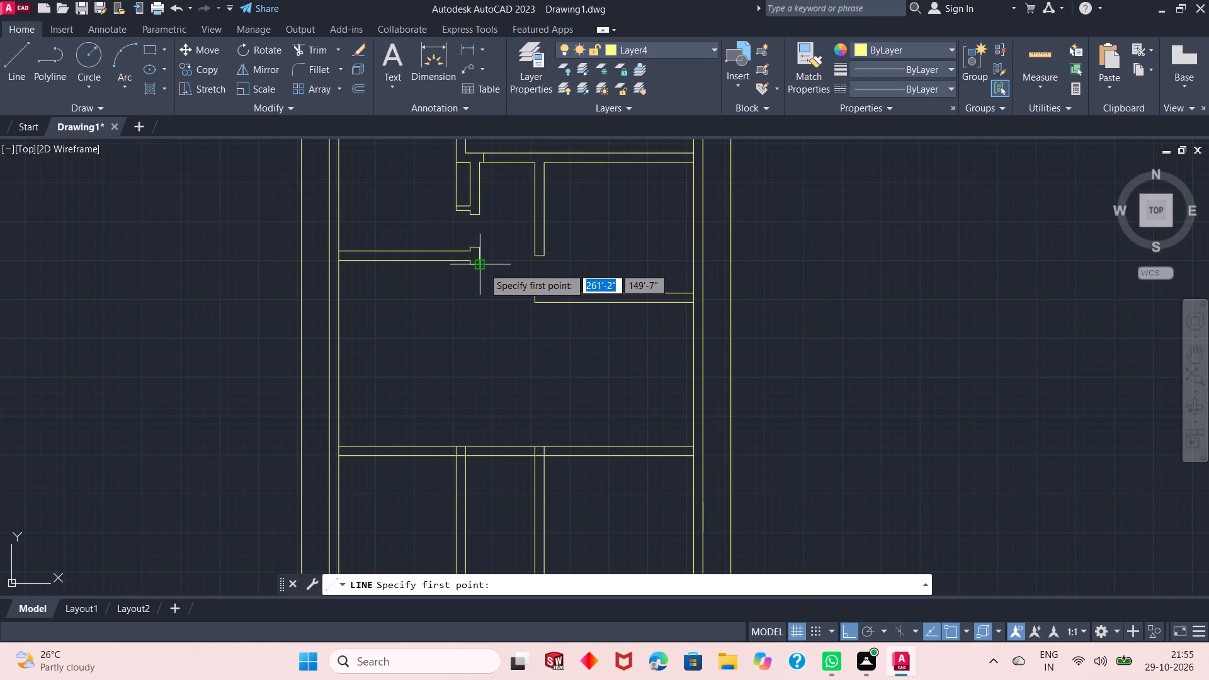
pyautogui.click(483, 268)
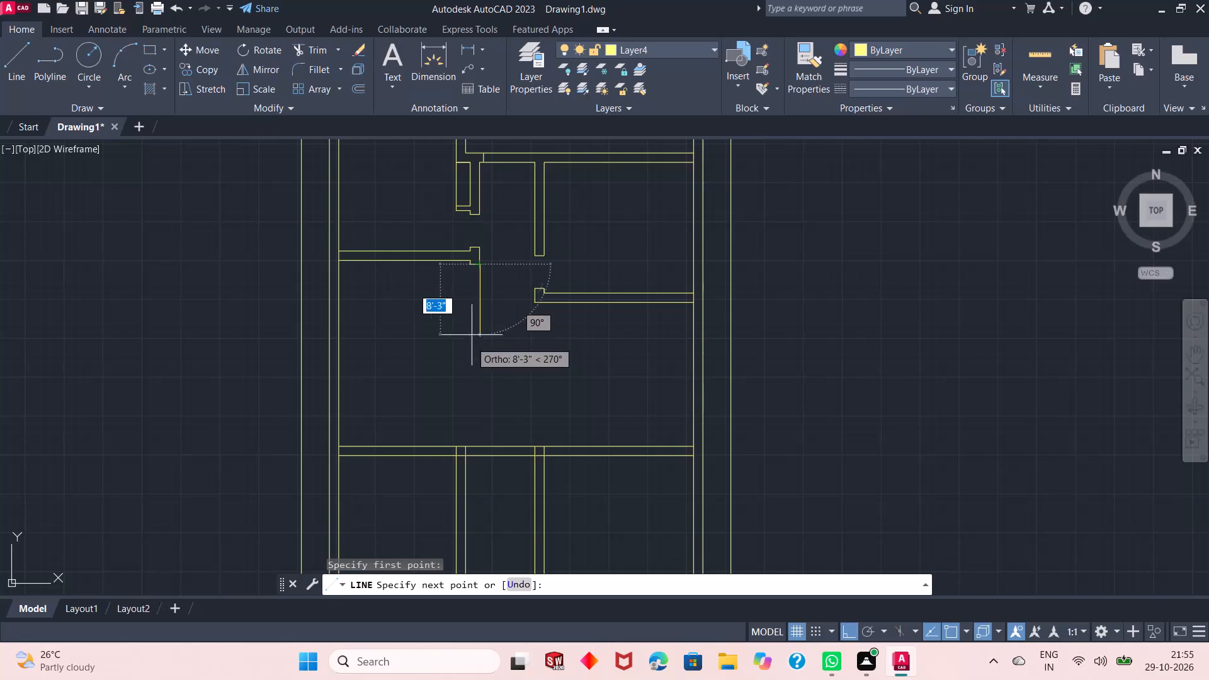
pyautogui.scroll(-1, 475, 361)
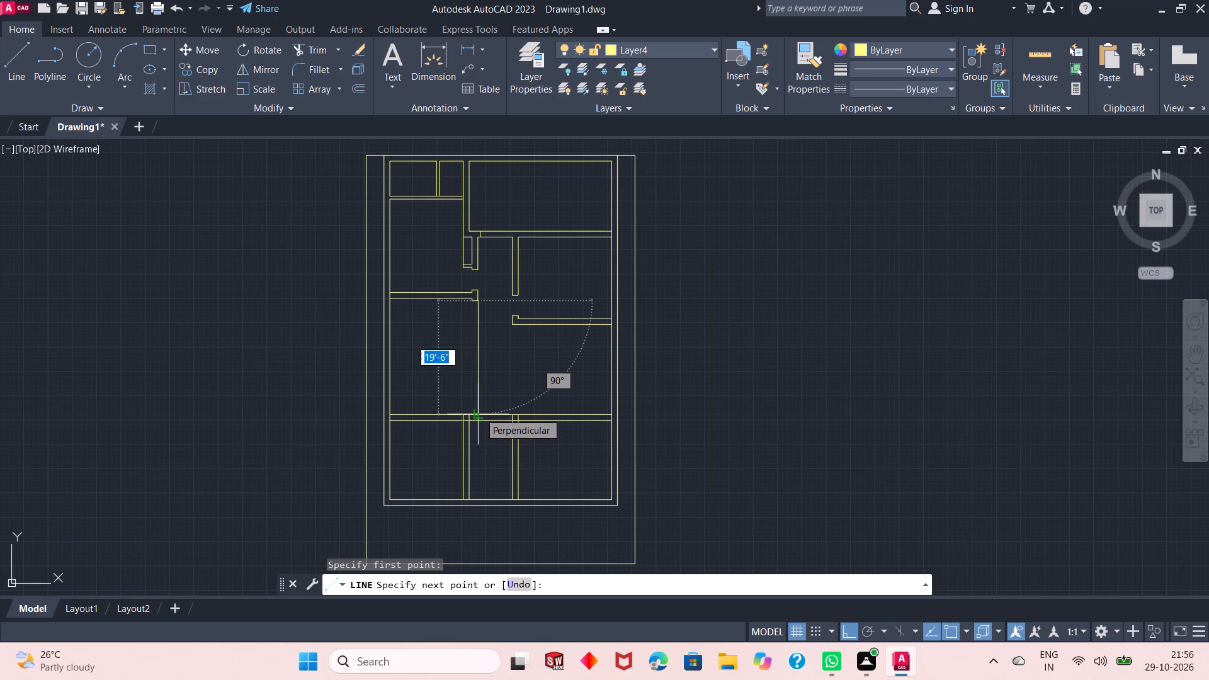
pyautogui.scroll(1, 475, 366)
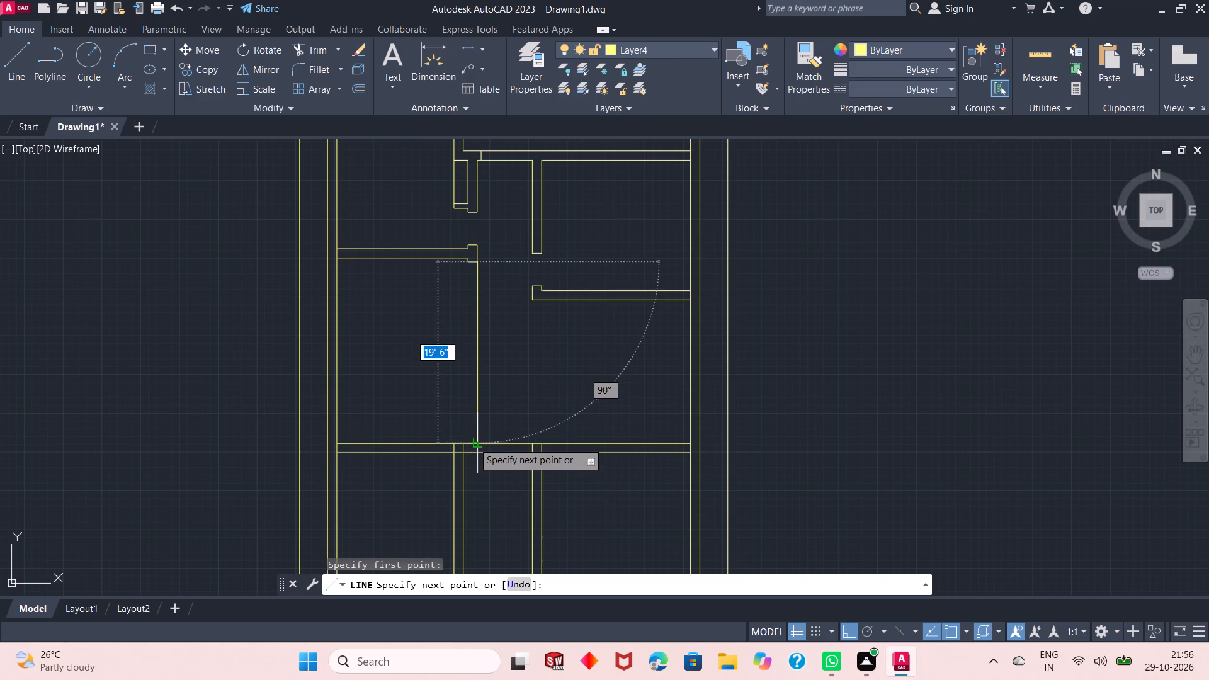
pyautogui.scroll(1, 473, 442)
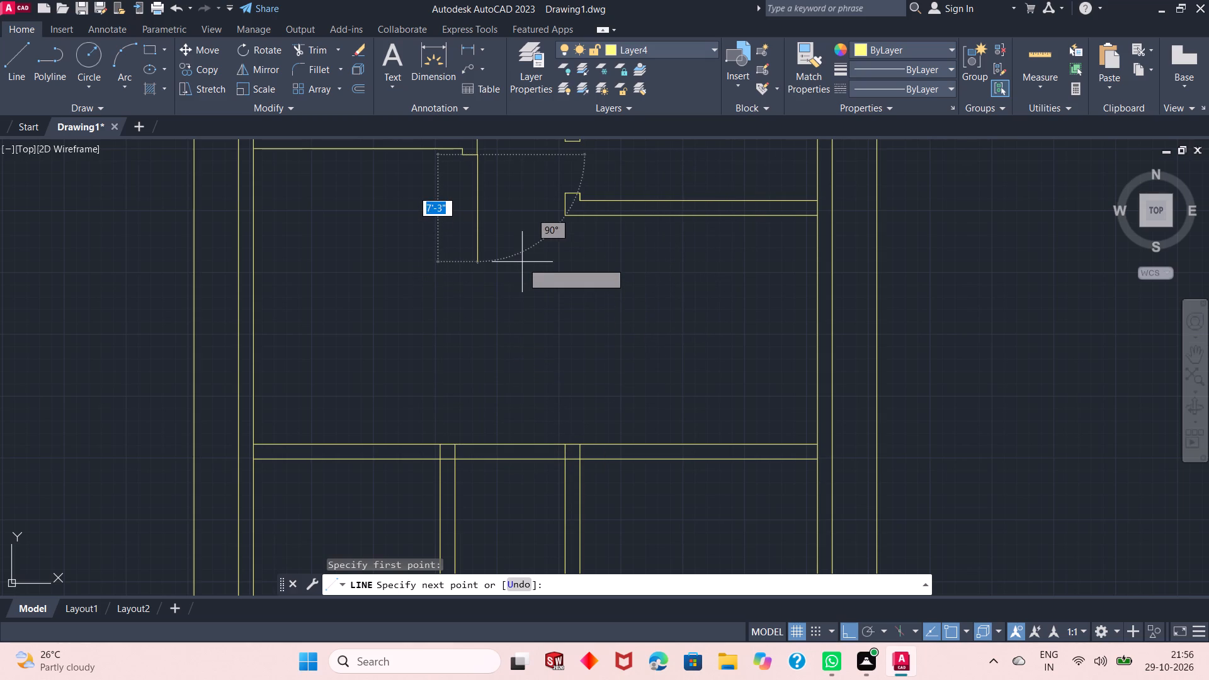
pyautogui.scroll(-1, 522, 262)
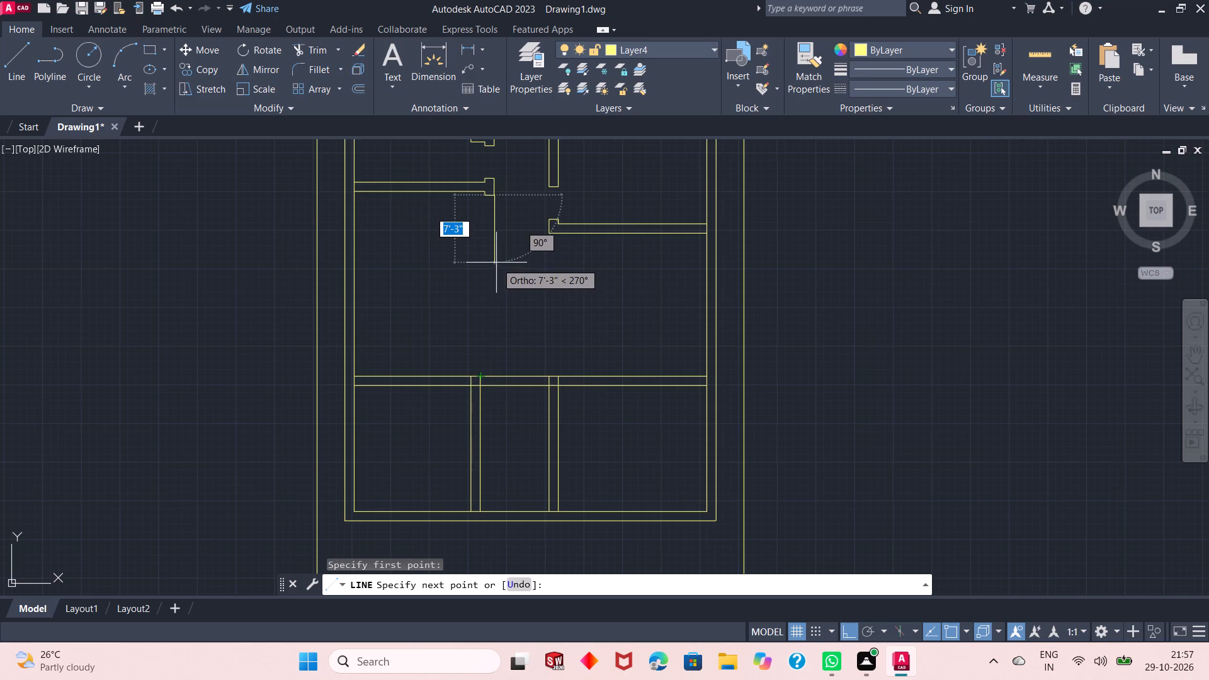
pyautogui.scroll(-2, 501, 343)
pyautogui.scroll(3, 494, 277)
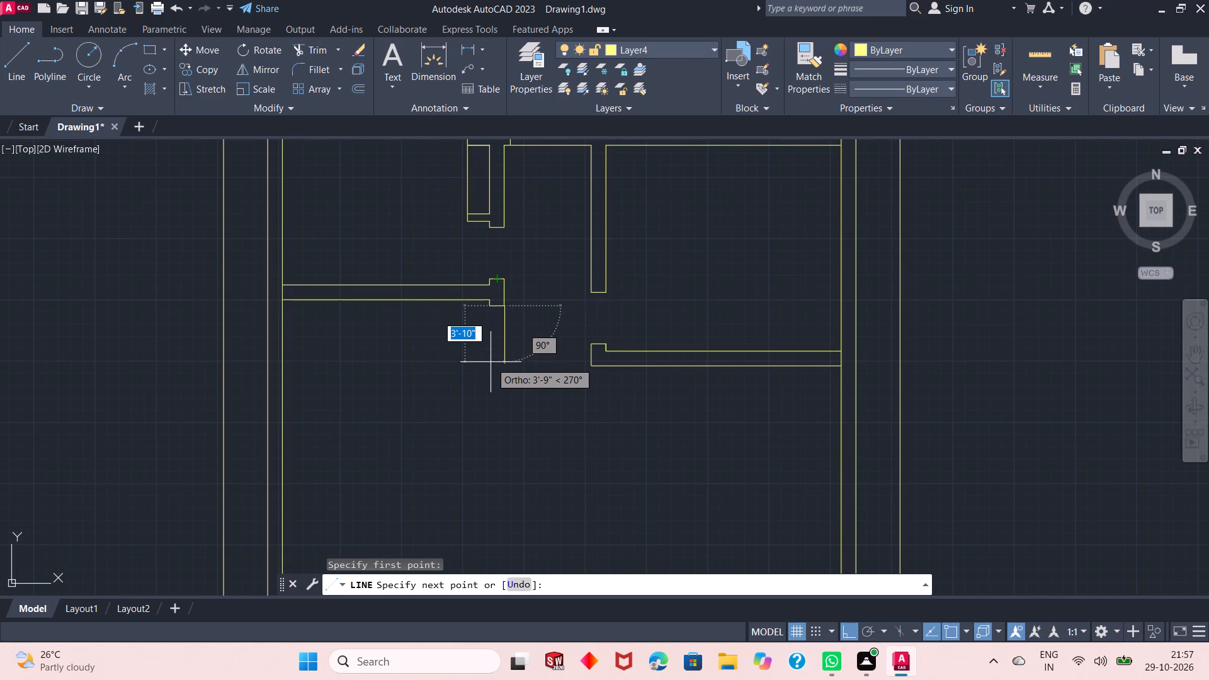
pyautogui.write("9'")
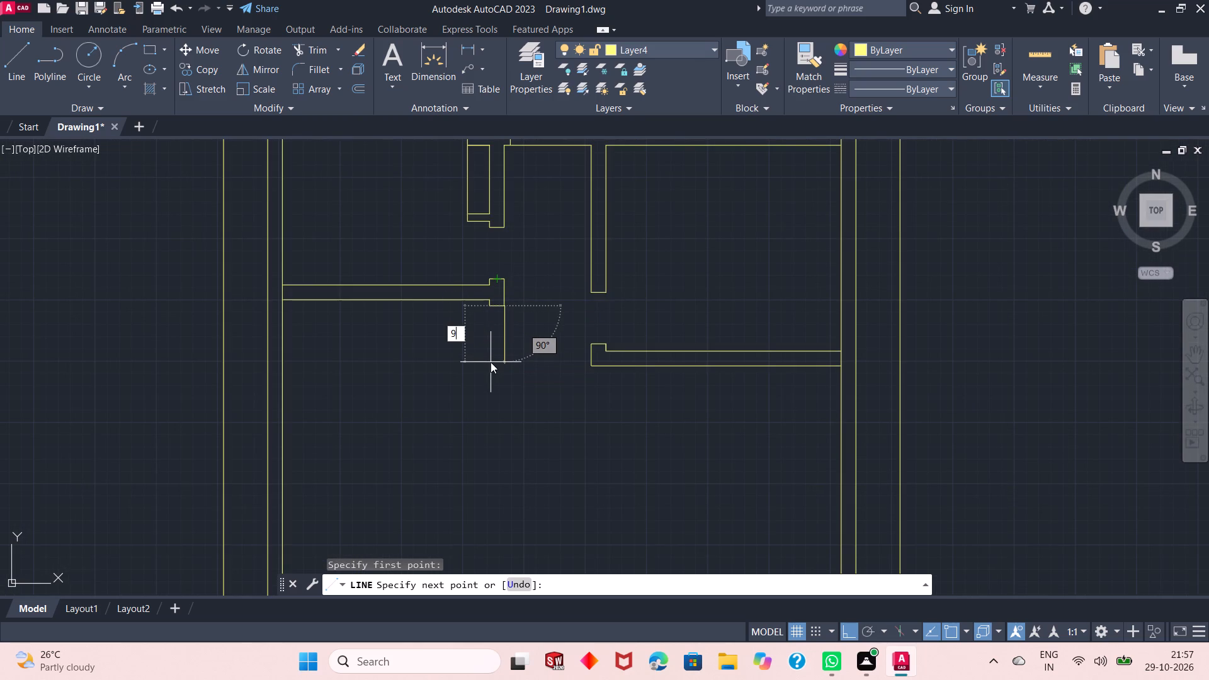
pyautogui.press('Return')
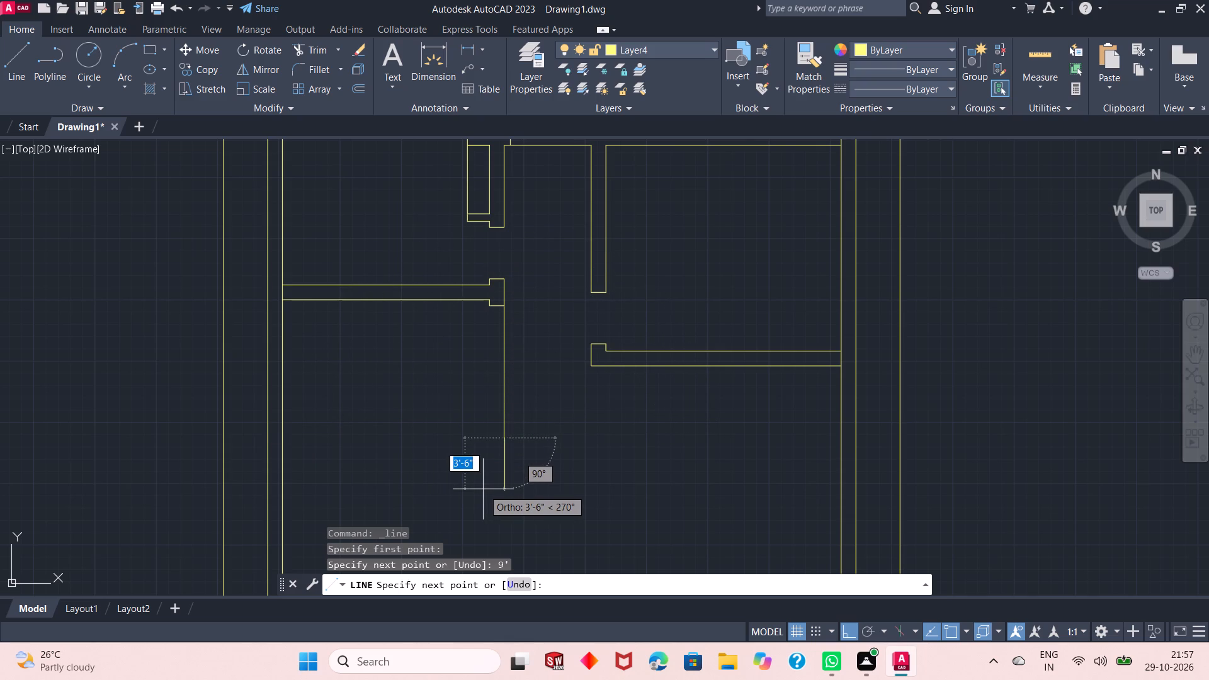
# Continue the line 1' further down and horizontally left to the inner face of the left outer wall.
pyautogui.press('1')
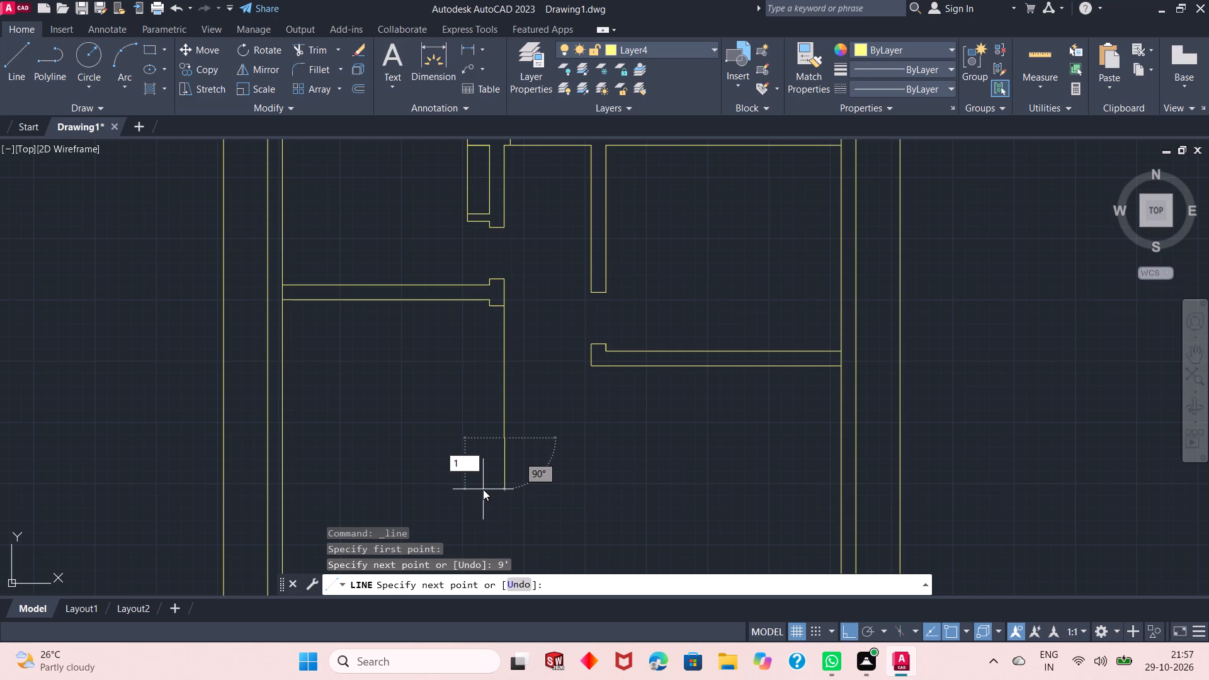
pyautogui.press('BackSpace')
pyautogui.press('8')
pyautogui.press('BackSpace')
pyautogui.write("1'")
pyautogui.press('Return')
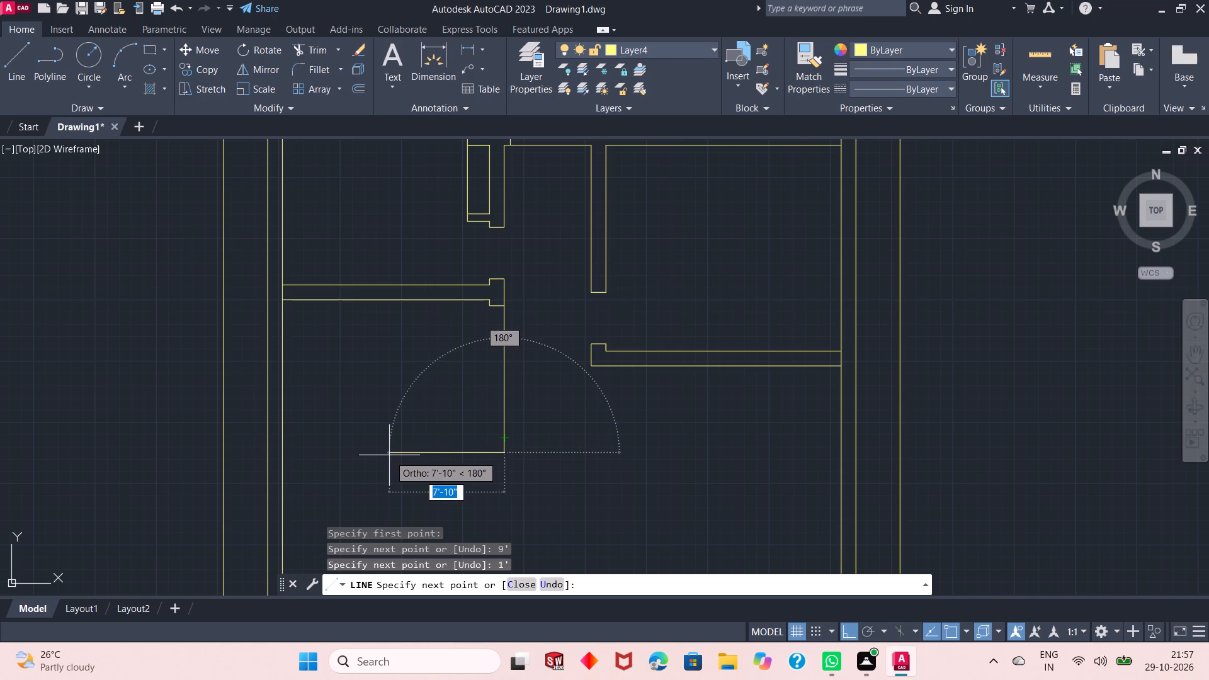
pyautogui.click(281, 456)
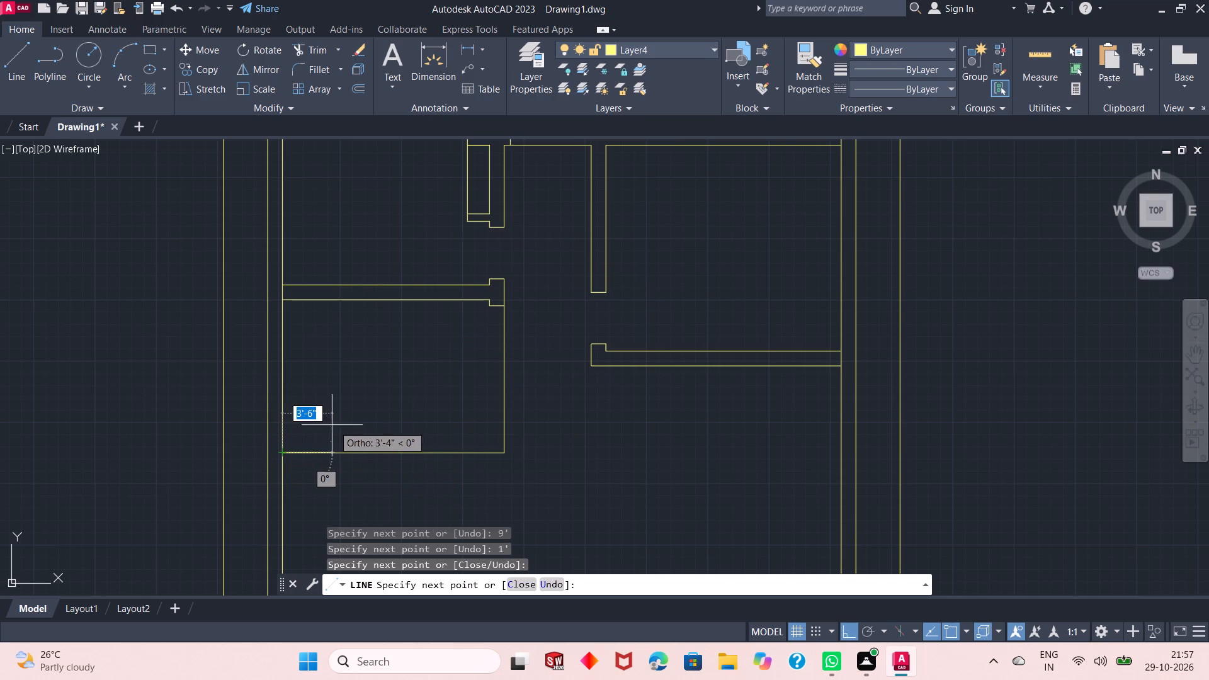
pyautogui.rightClick(334, 424)
pyautogui.click(366, 433)
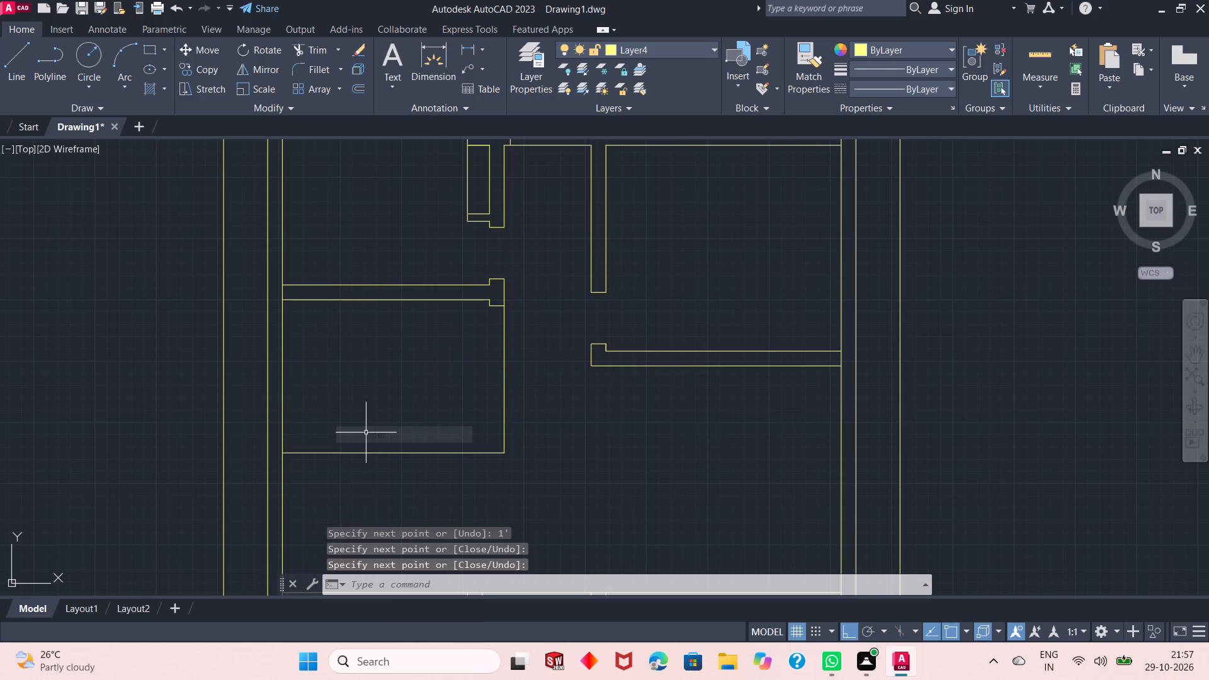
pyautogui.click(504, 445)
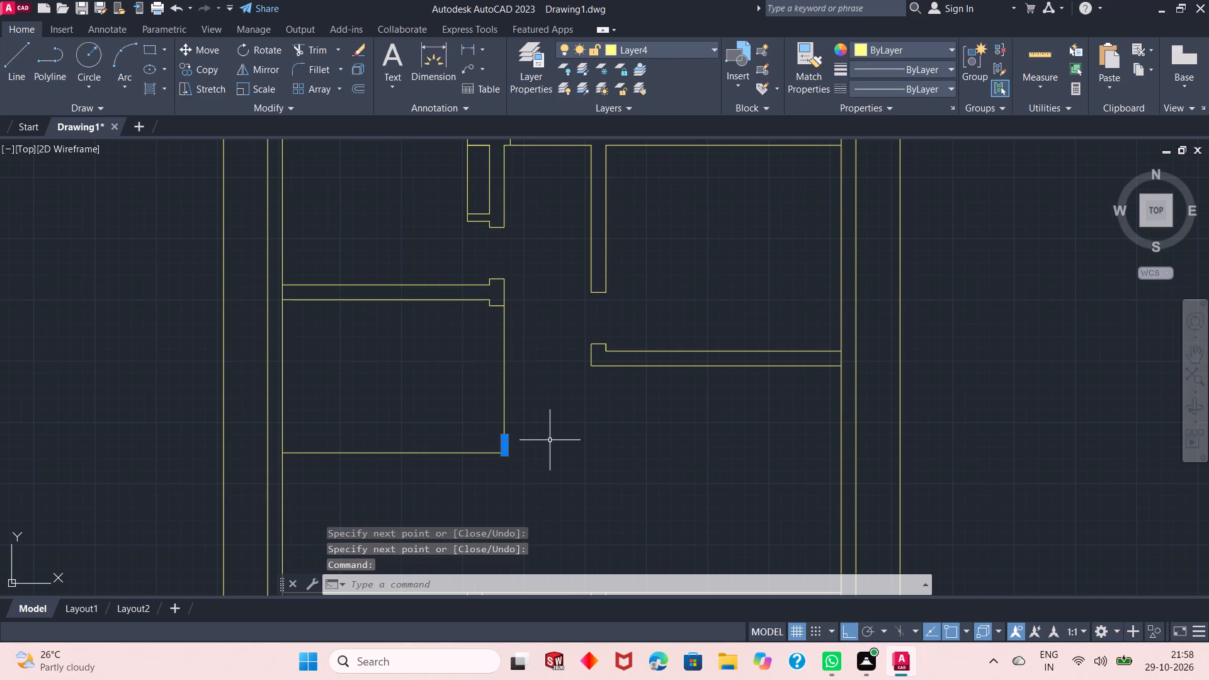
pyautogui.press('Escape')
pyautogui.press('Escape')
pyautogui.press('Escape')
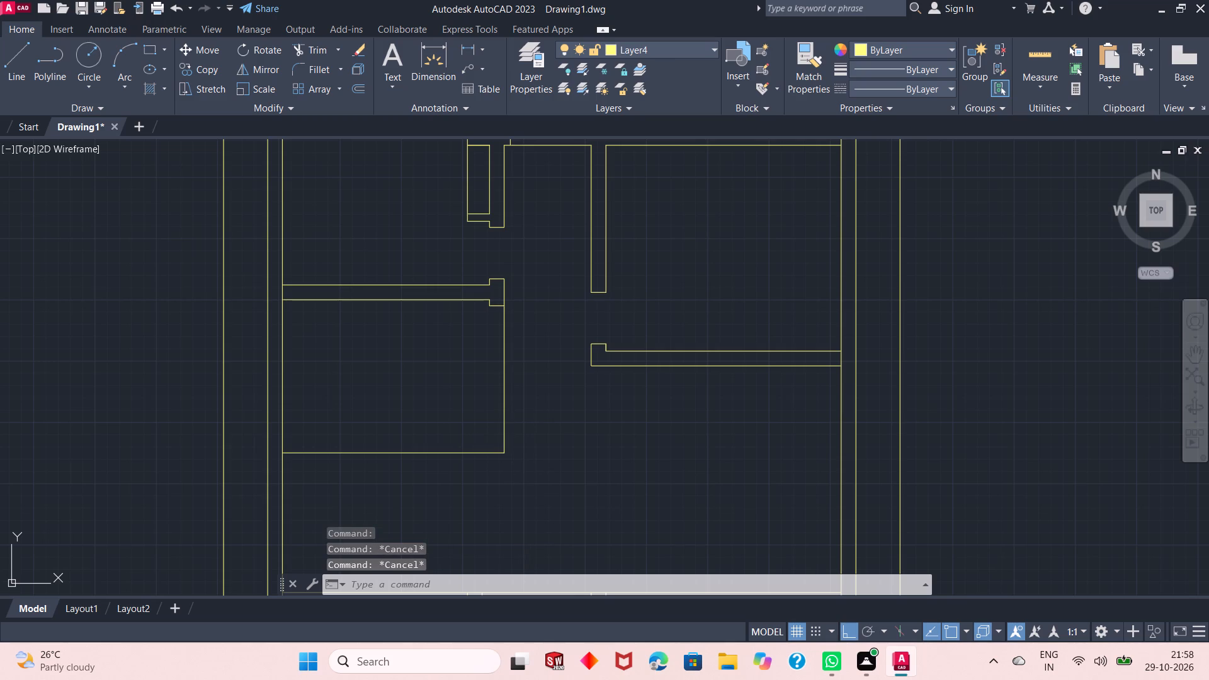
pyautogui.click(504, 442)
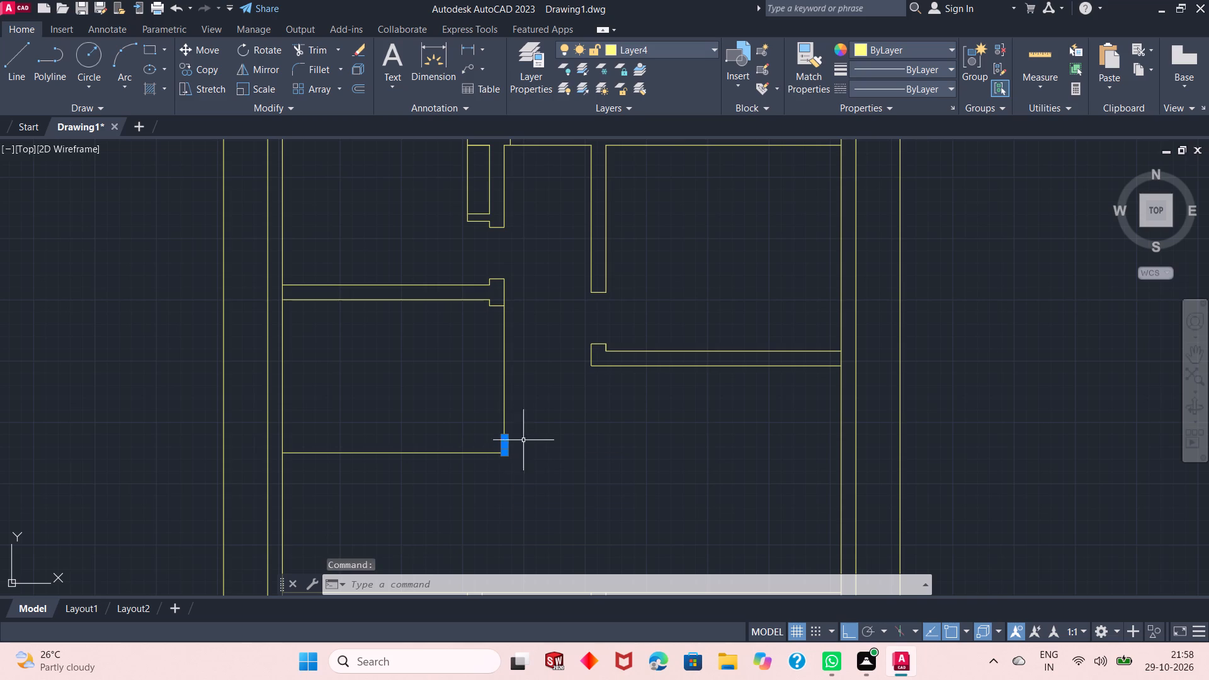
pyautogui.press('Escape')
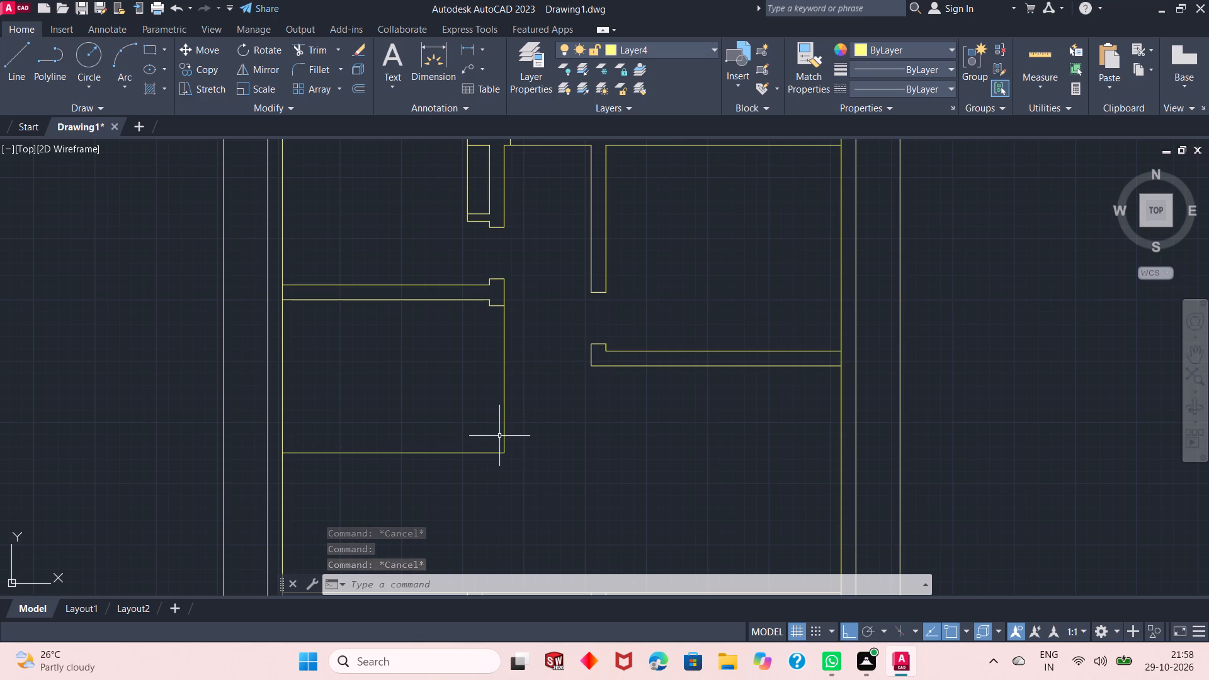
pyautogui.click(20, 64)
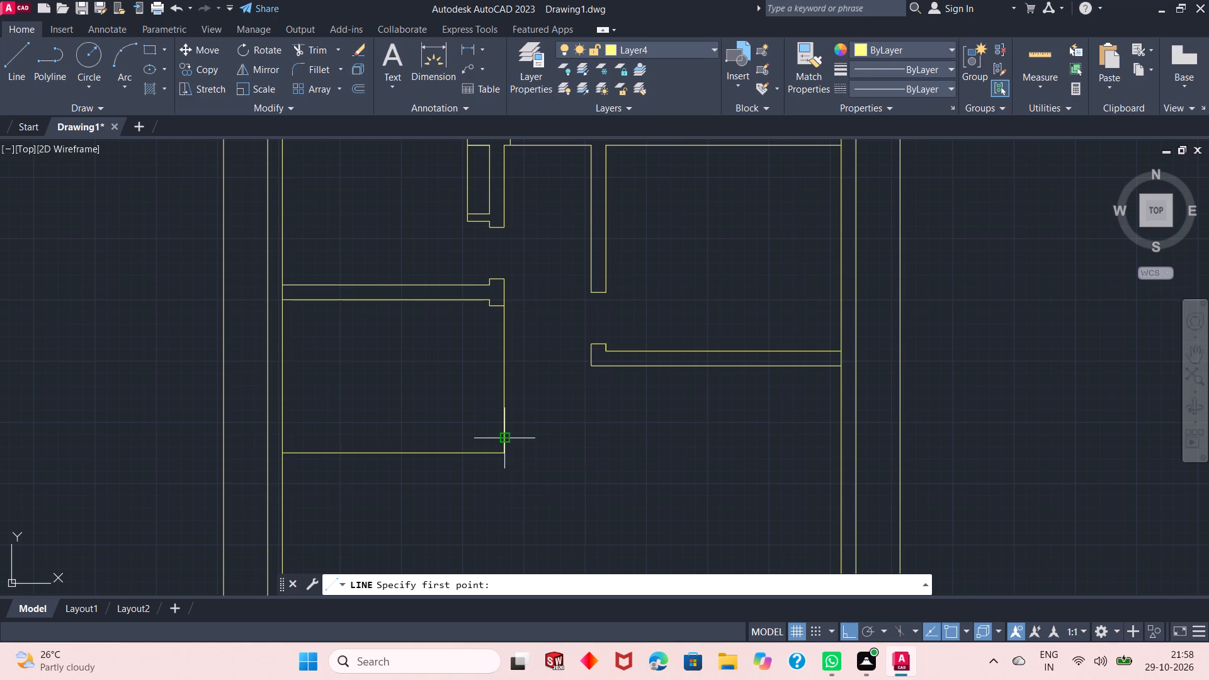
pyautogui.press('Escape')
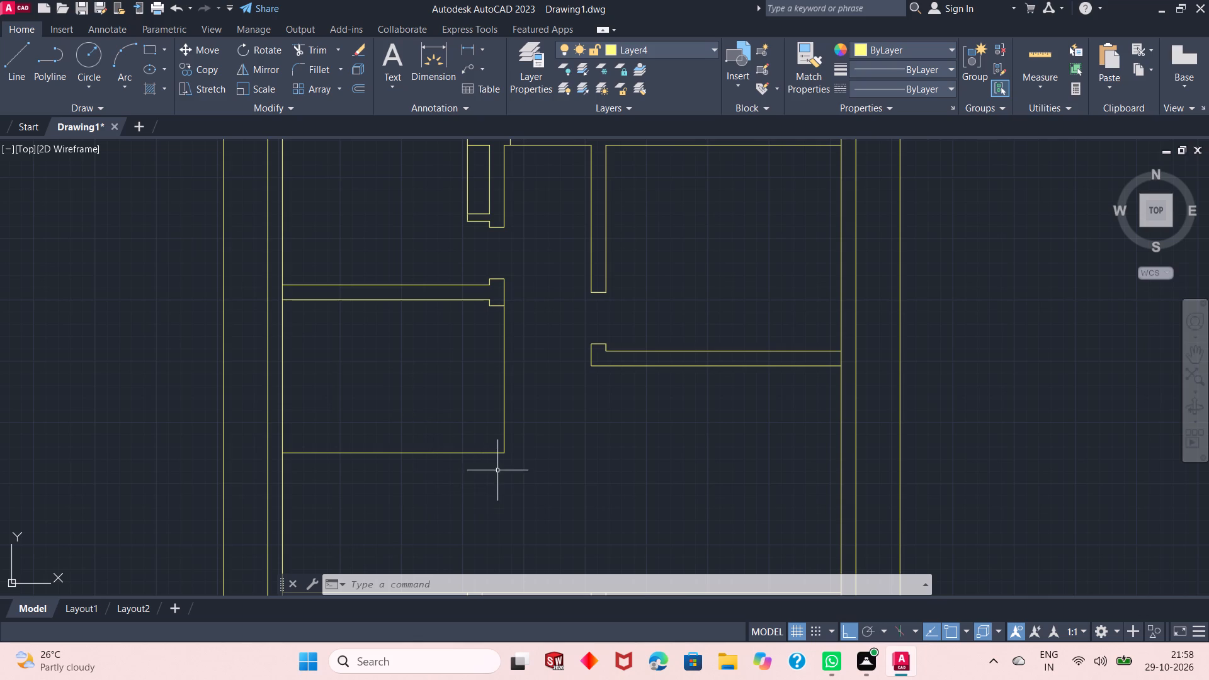
# Draw the partition's inner face from the stub's lower left corner straight down to the new bottom horizontal line.
pyautogui.click(21, 69)
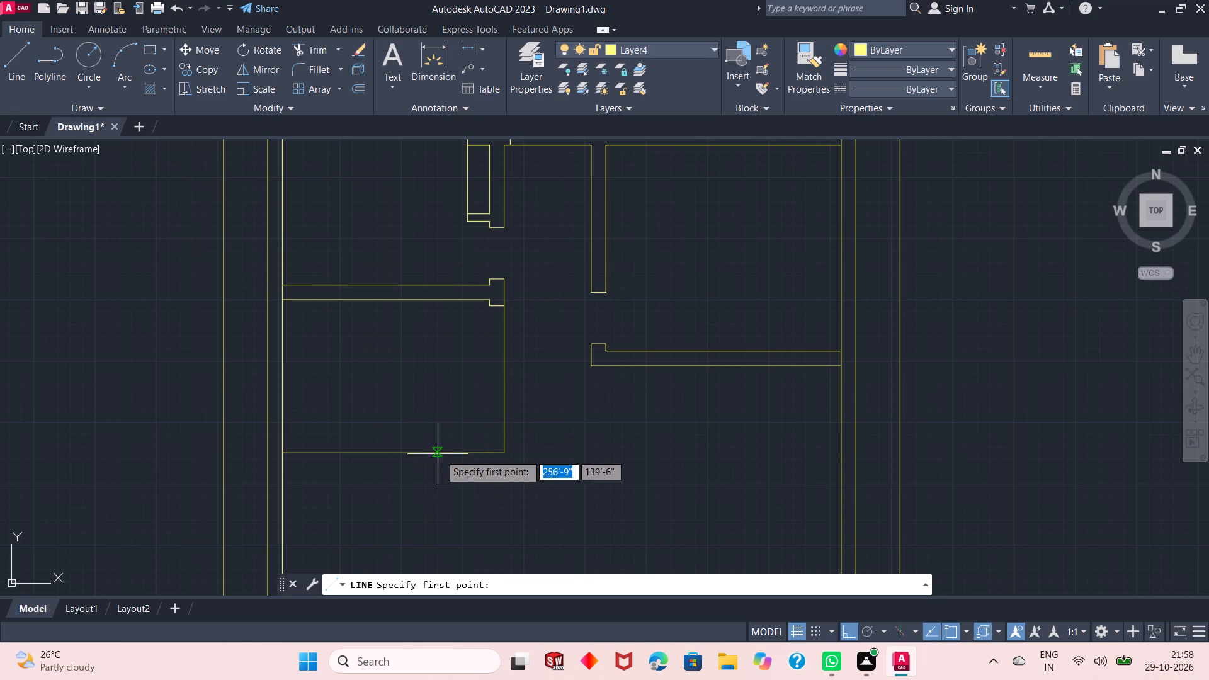
pyautogui.click(490, 310)
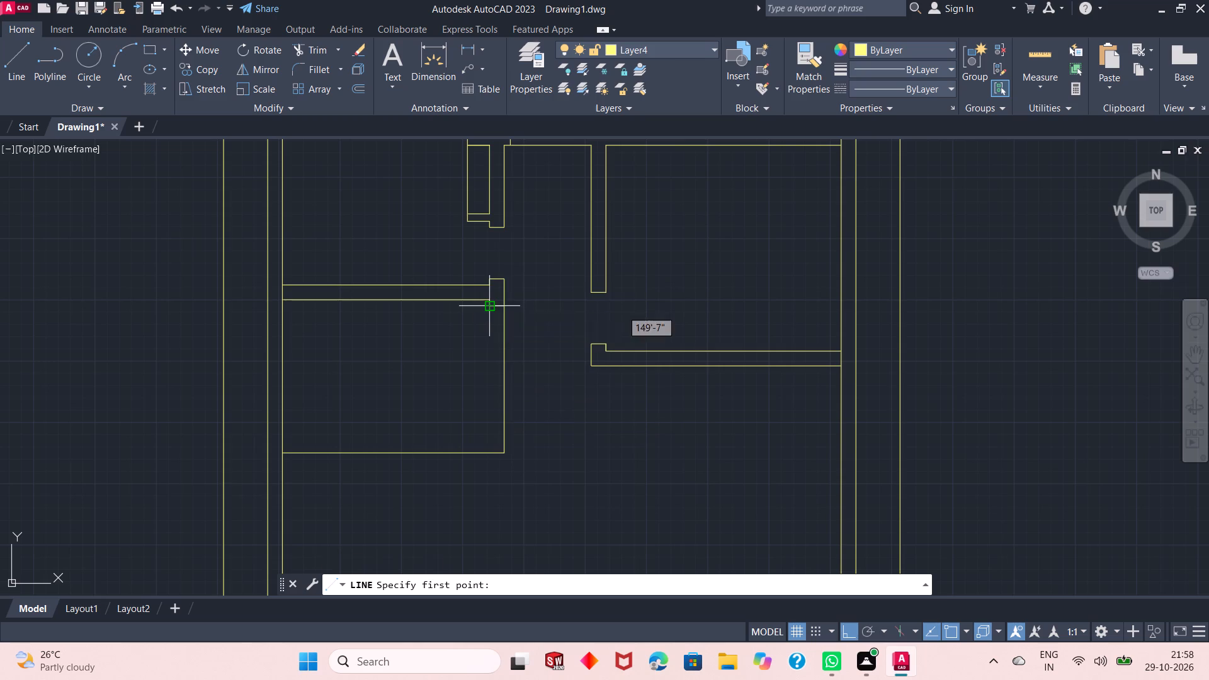
pyautogui.click(490, 455)
pyautogui.rightClick(541, 449)
pyautogui.click(586, 458)
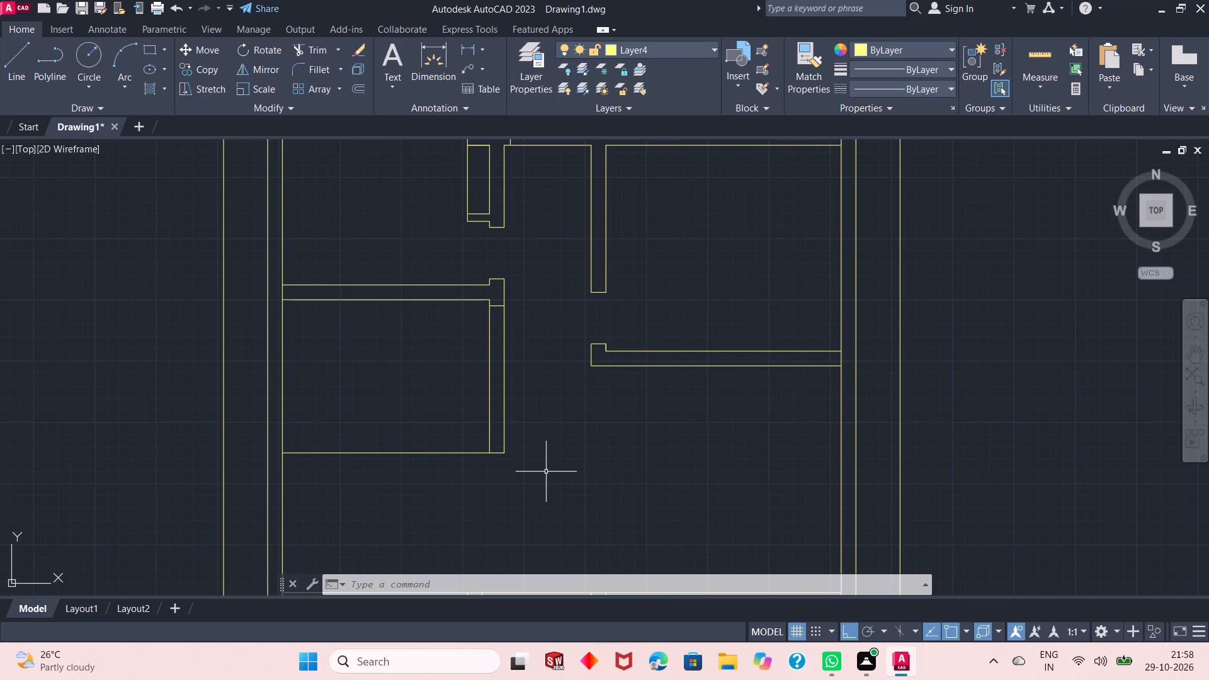
# Draw the bottom wall's upper face from the 9' line's lower end horizontally to the left outer wall's inner face.
pyautogui.click(16, 59)
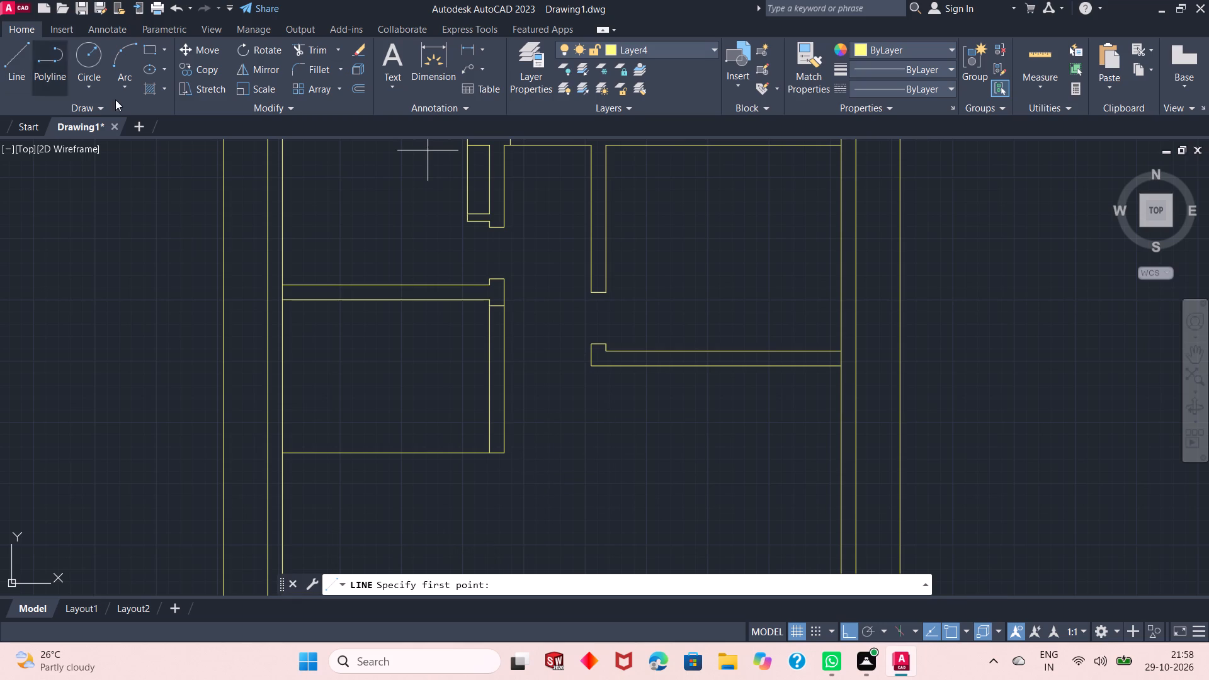
pyautogui.click(502, 441)
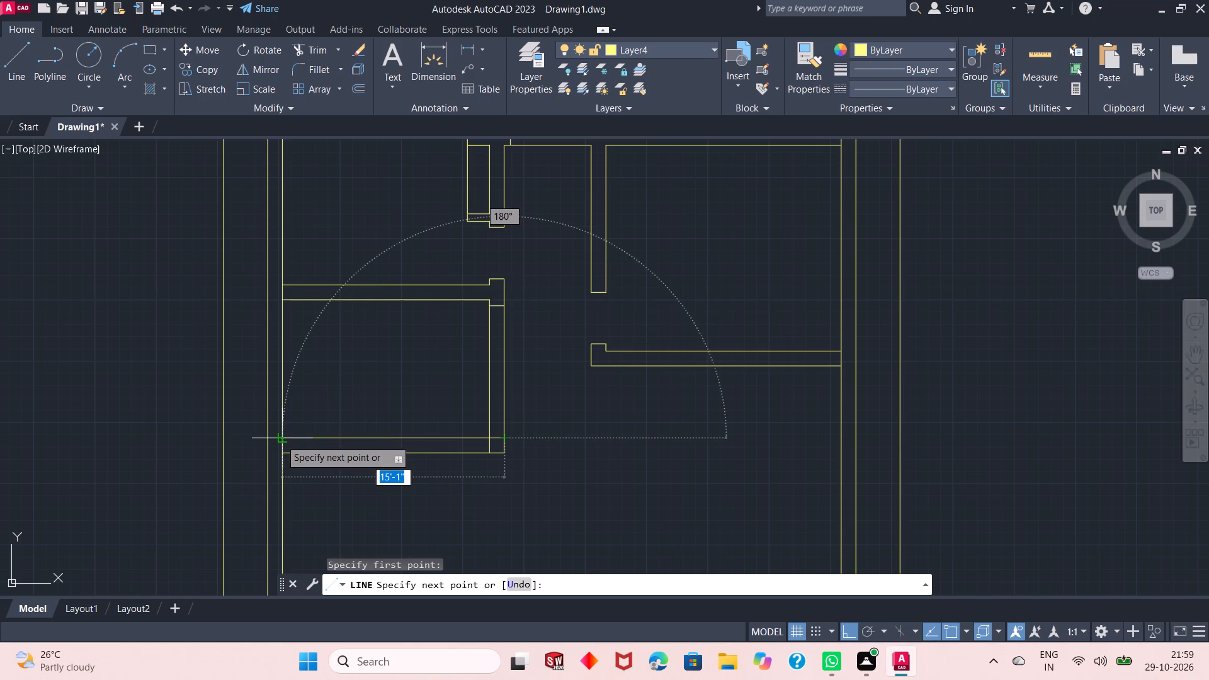
pyautogui.click(280, 439)
pyautogui.rightClick(340, 395)
pyautogui.click(379, 404)
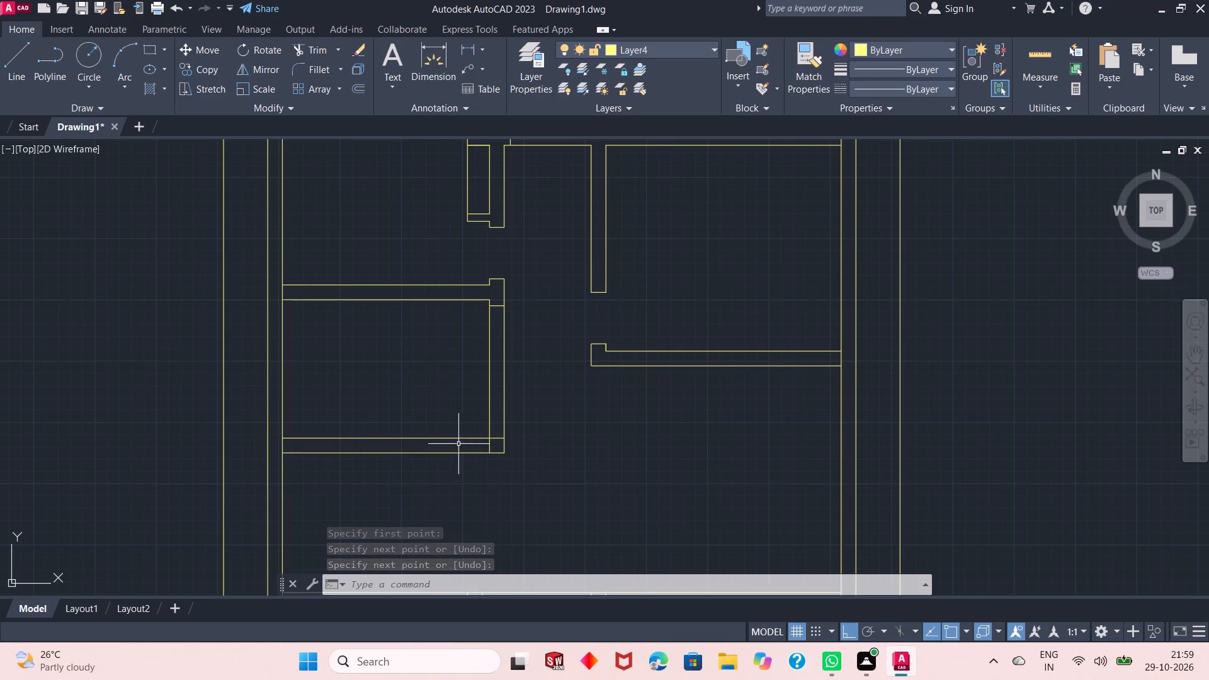
# Trim the overlapping inner-face lines inside the new room's lower right wall corner.
pyautogui.click(304, 47)
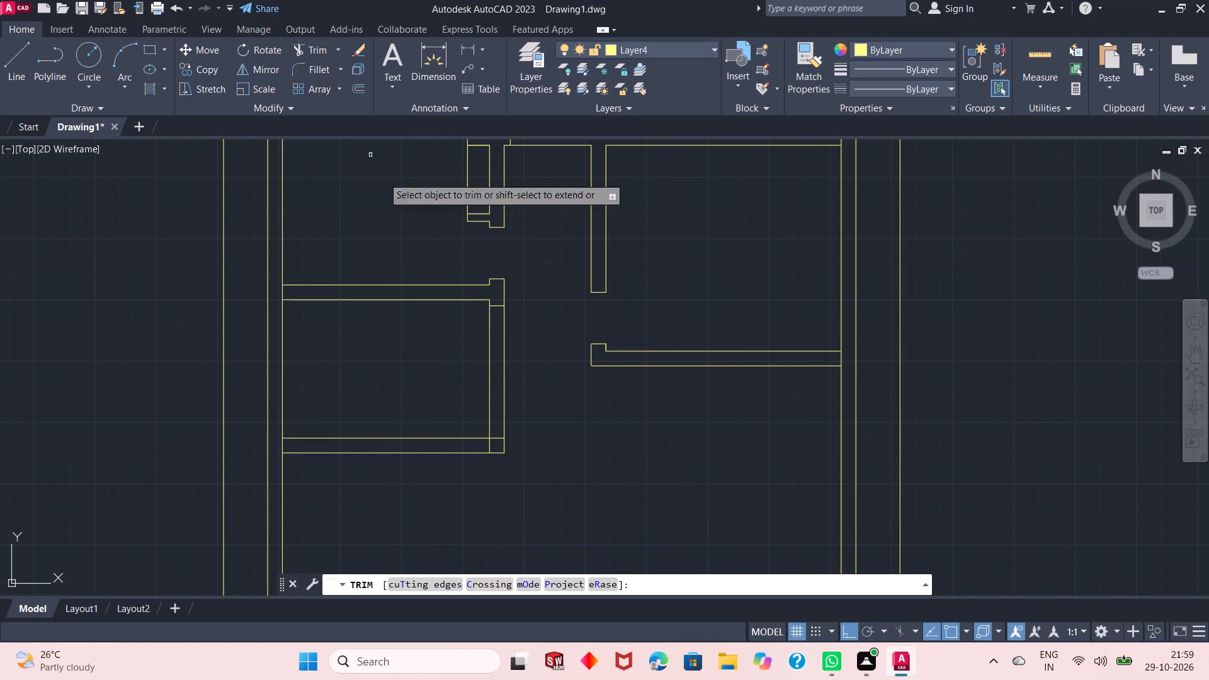
pyautogui.click(480, 444)
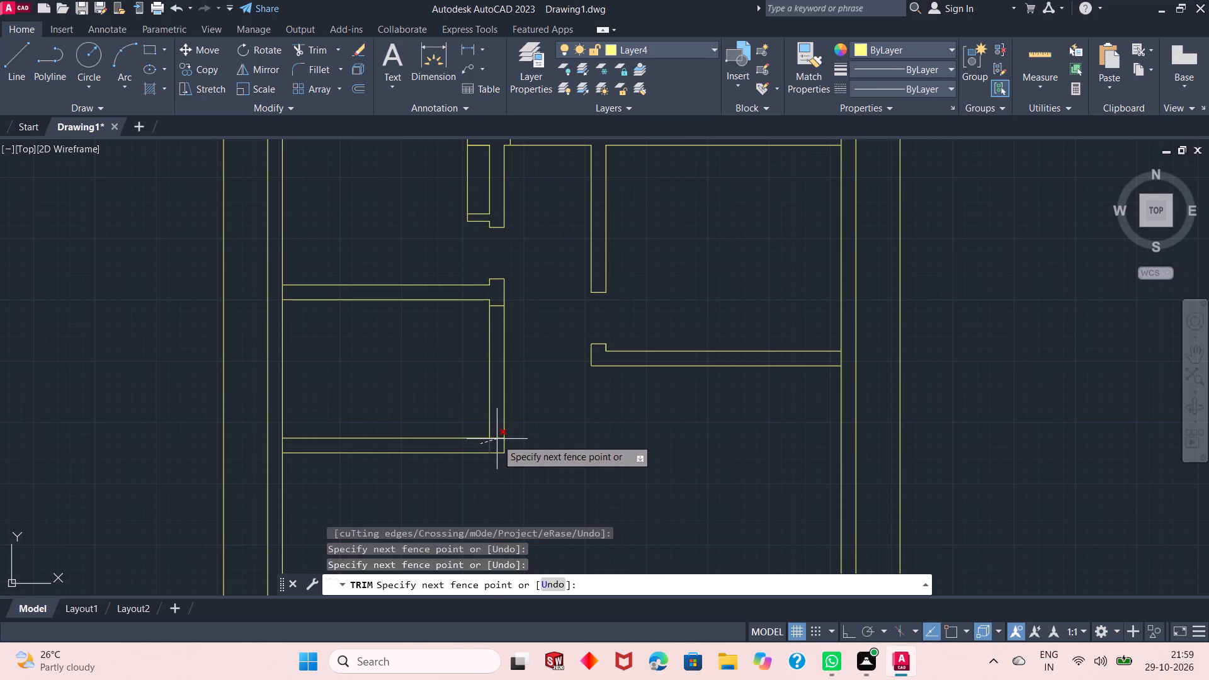
pyautogui.click(497, 439)
pyautogui.click(498, 438)
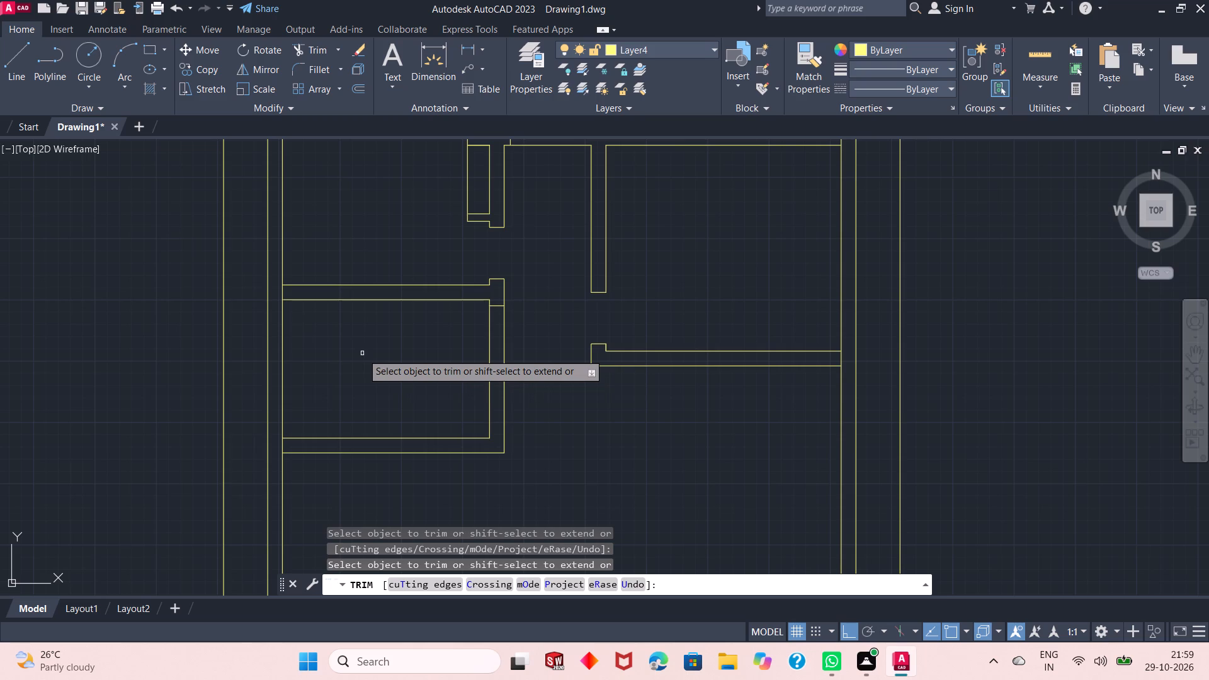
pyautogui.rightClick(336, 221)
pyautogui.click(355, 231)
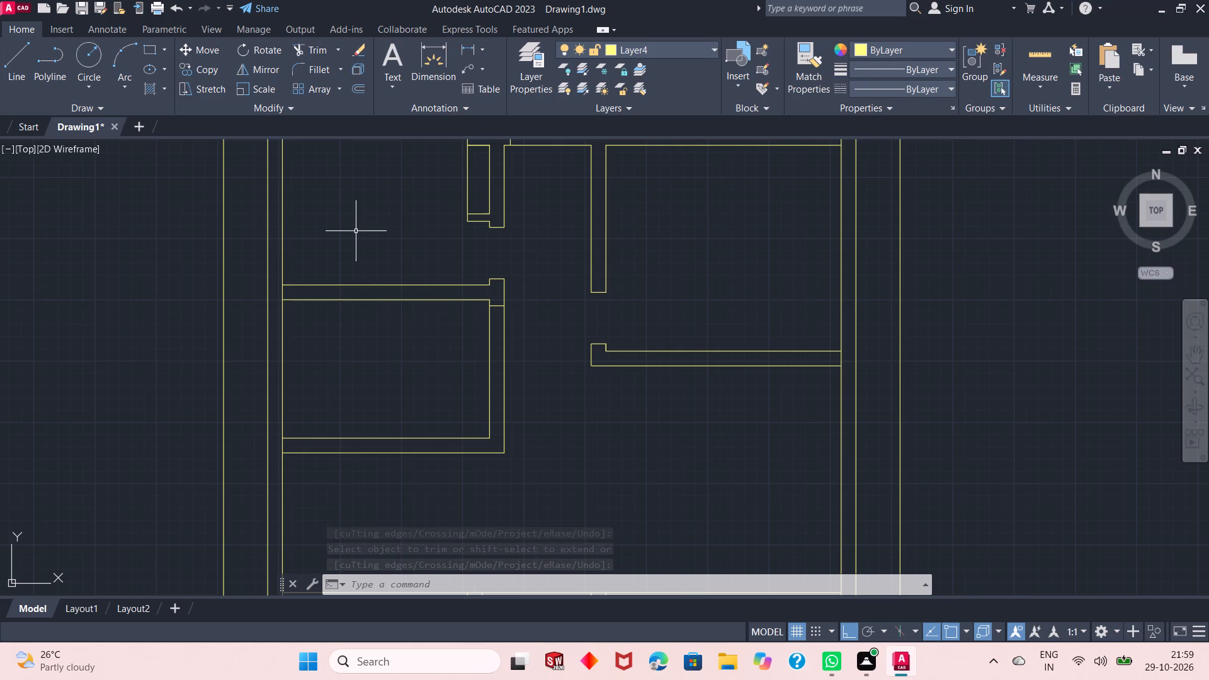
pyautogui.scroll(-1, 305, 302)
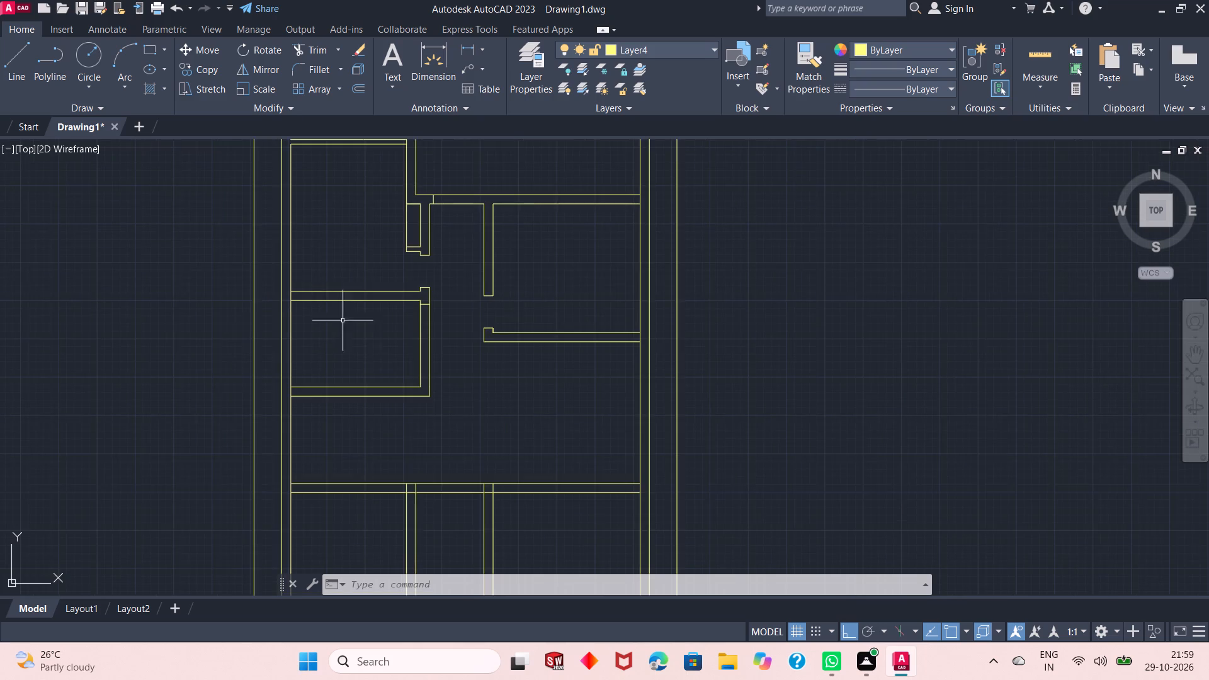
# Draw a line from the door stub's lower right corner 2' straight down along the new room's right wall outer face.
pyautogui.scroll(1, 408, 365)
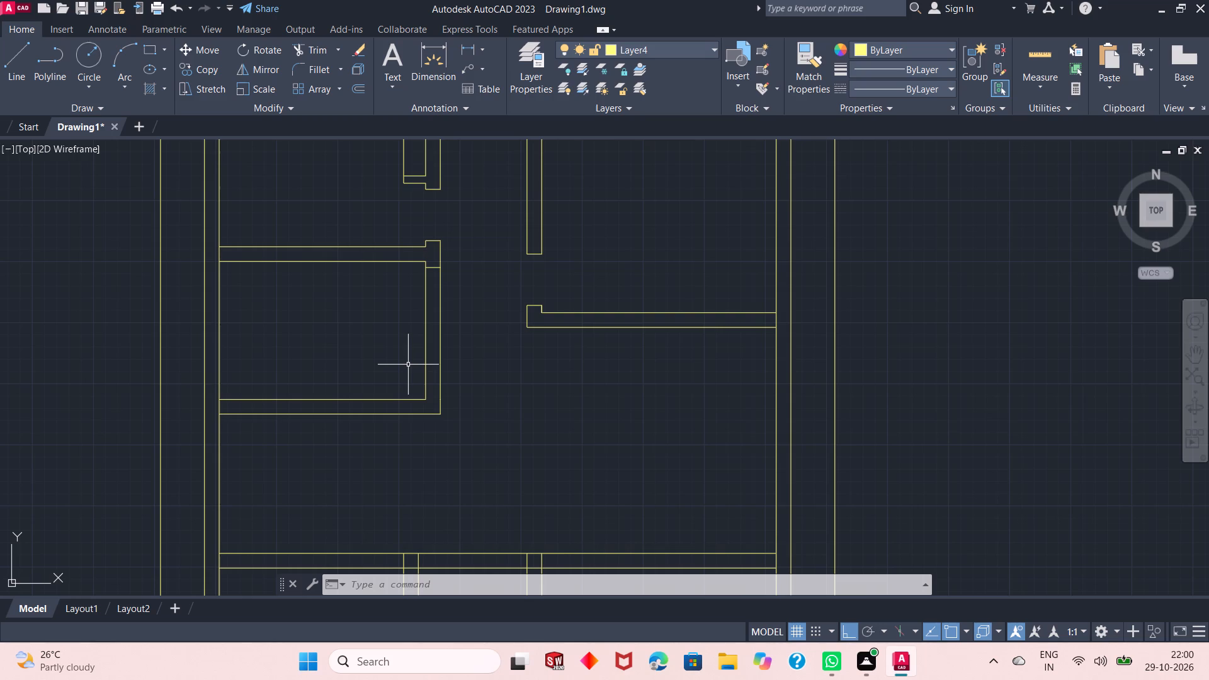
pyautogui.scroll(-1, 426, 298)
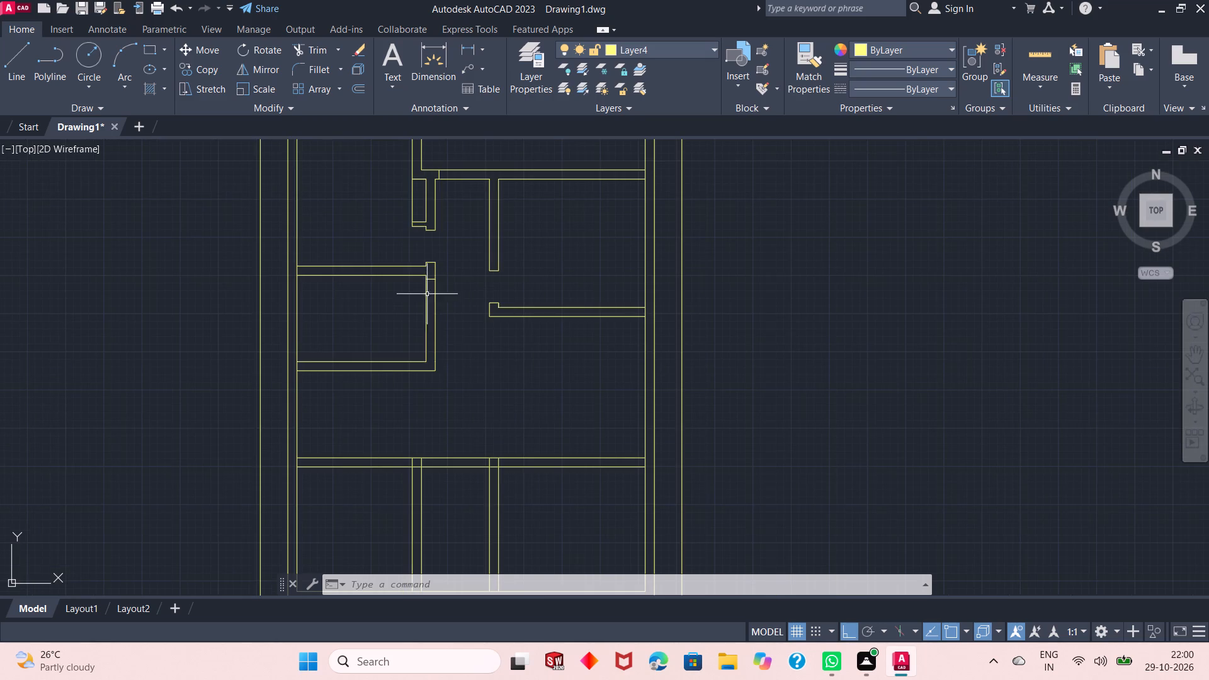
pyautogui.scroll(2, 419, 270)
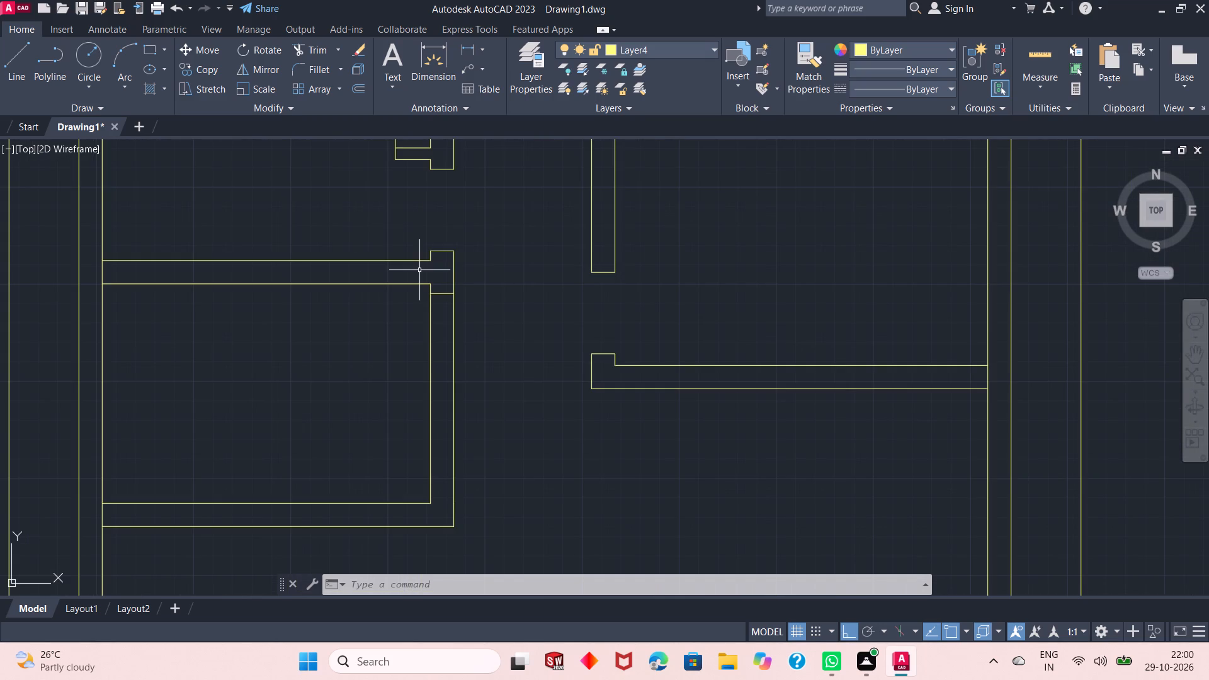
pyautogui.scroll(1, 424, 319)
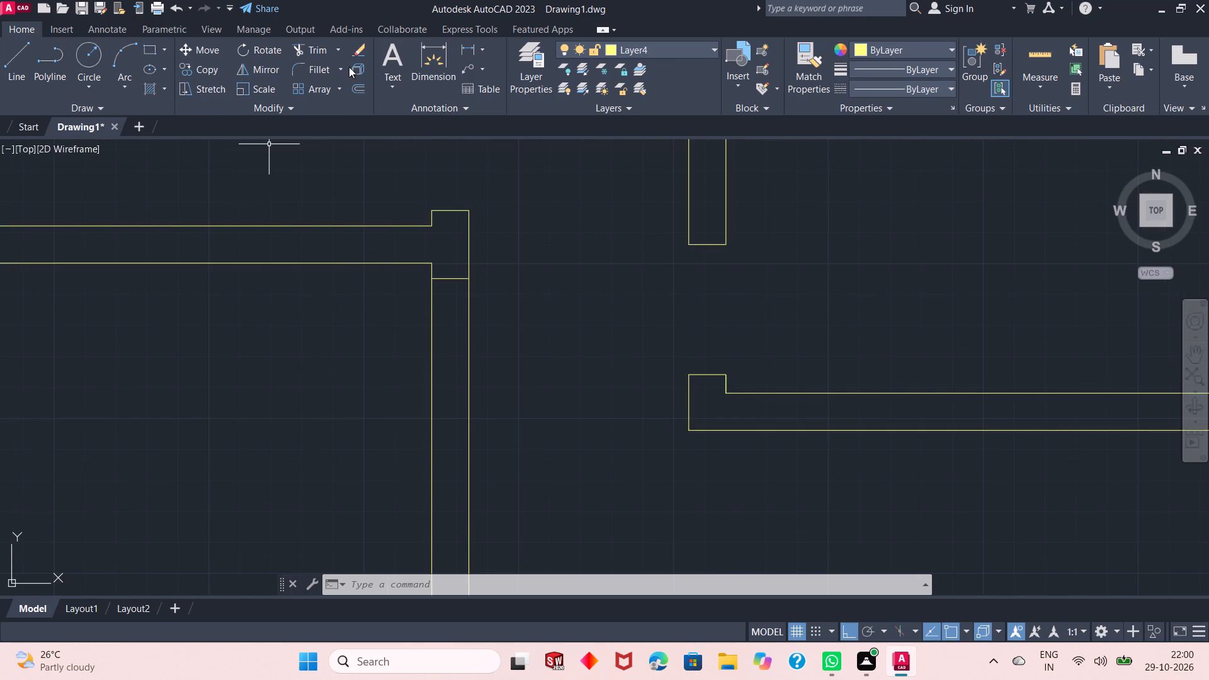
pyautogui.click(17, 65)
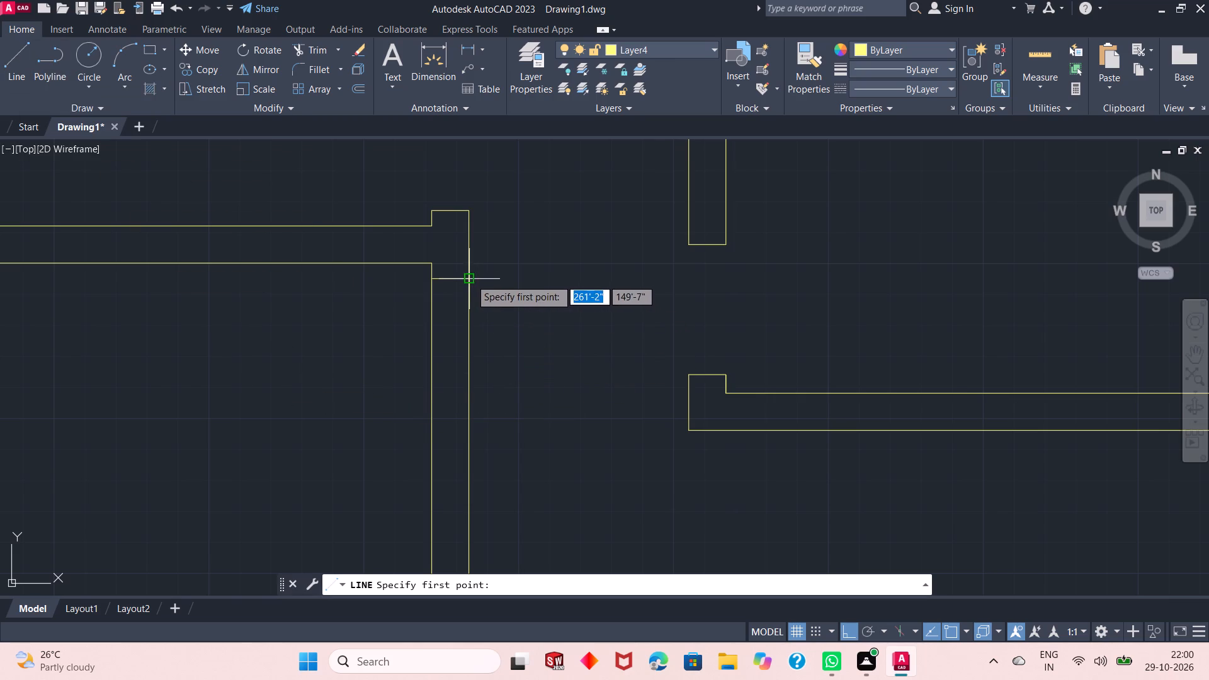
pyautogui.click(470, 279)
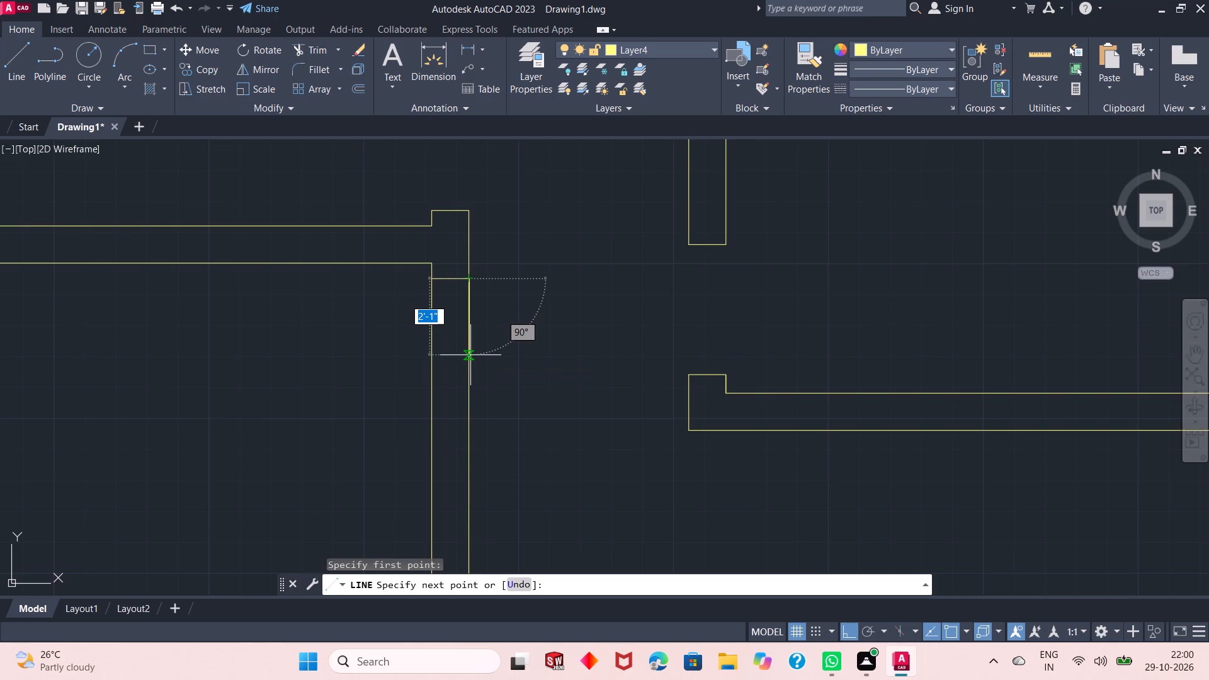
pyautogui.scroll(-3, 470, 356)
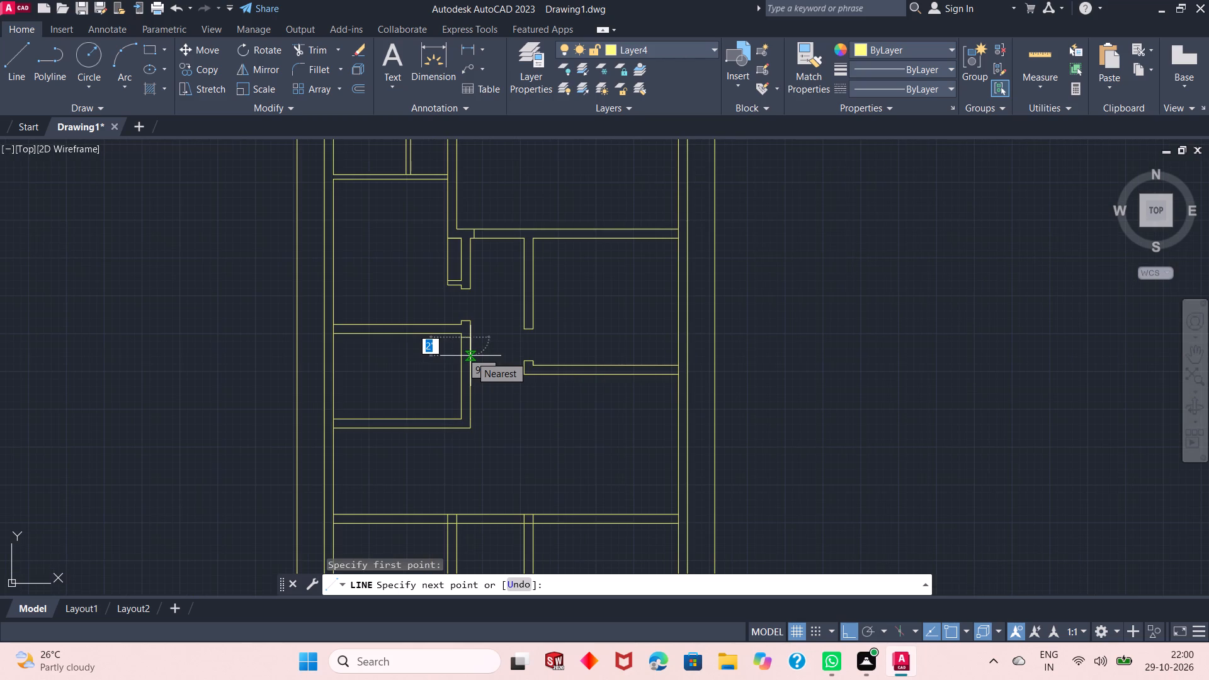
pyautogui.scroll(-1, 470, 356)
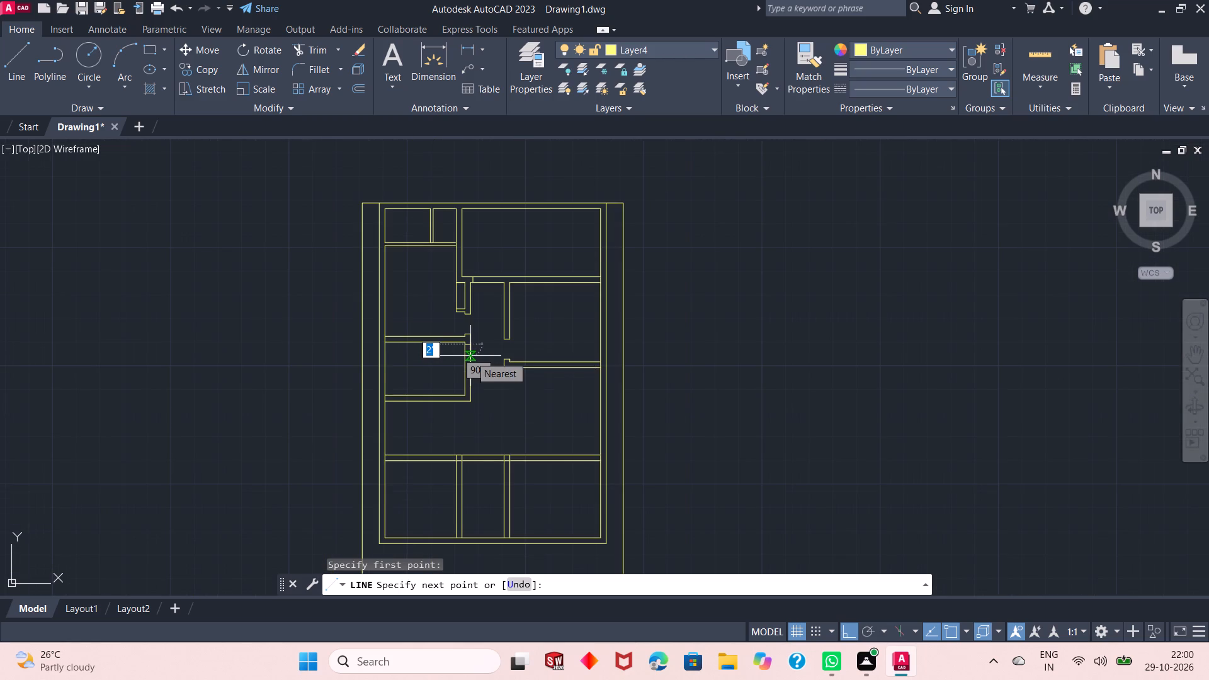
pyautogui.scroll(3, 470, 356)
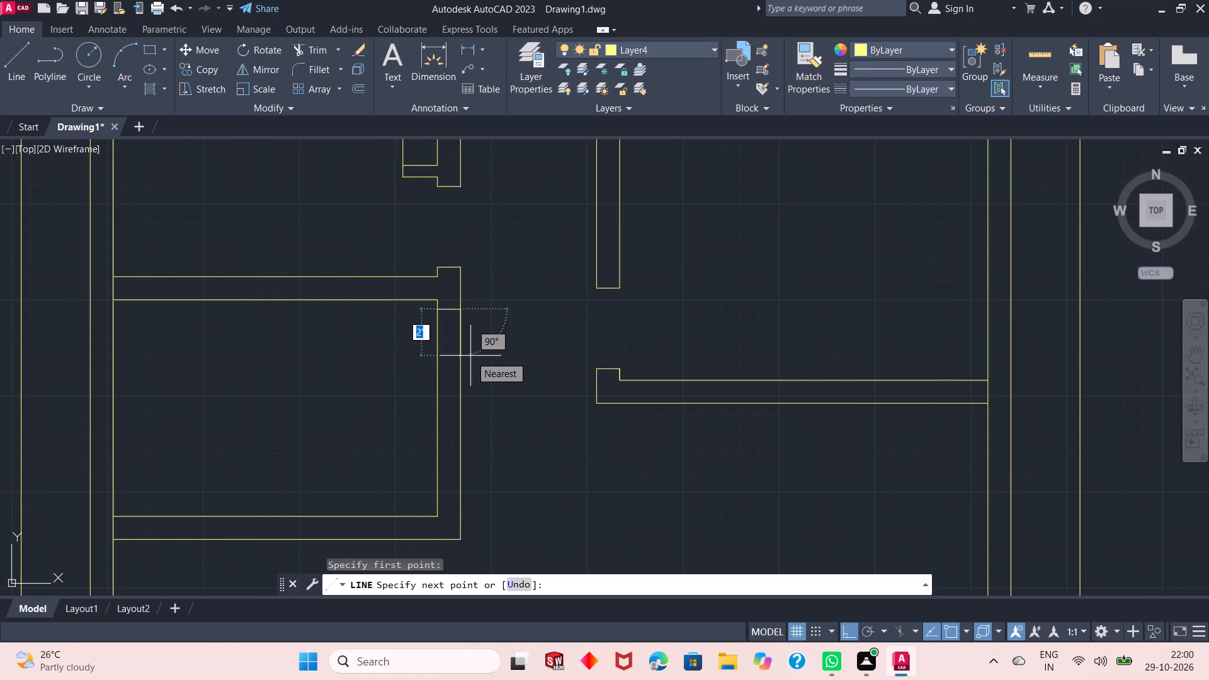
pyautogui.scroll(-1, 470, 356)
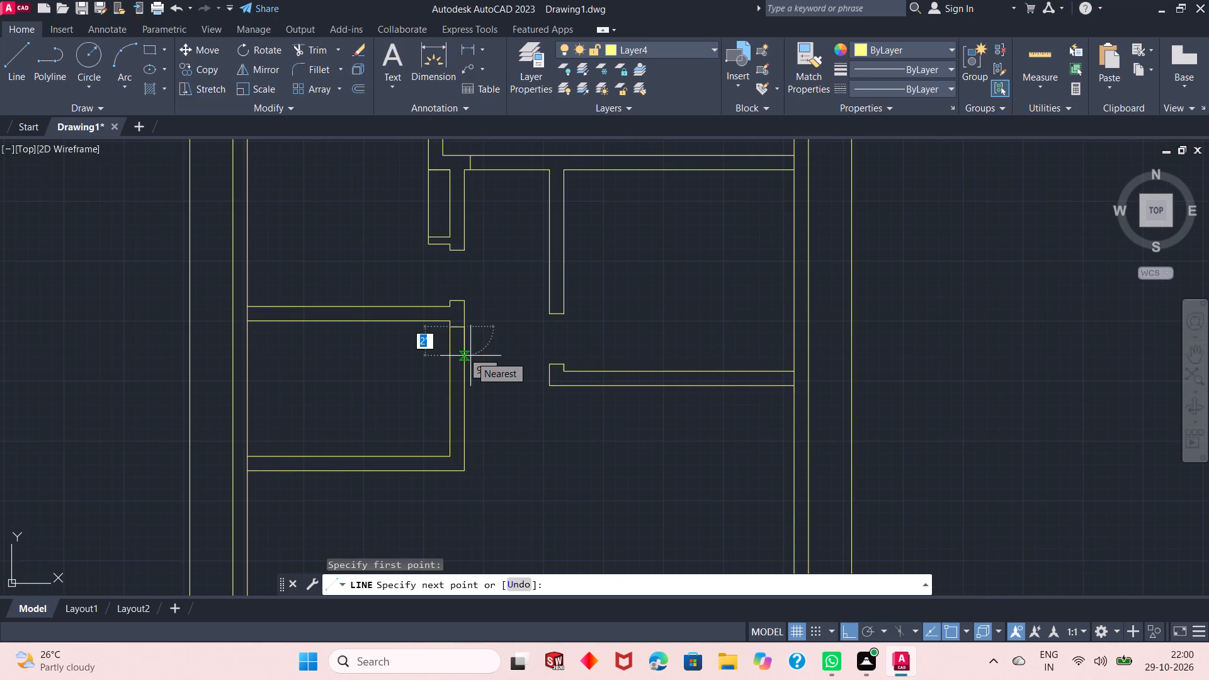
pyautogui.scroll(1, 470, 356)
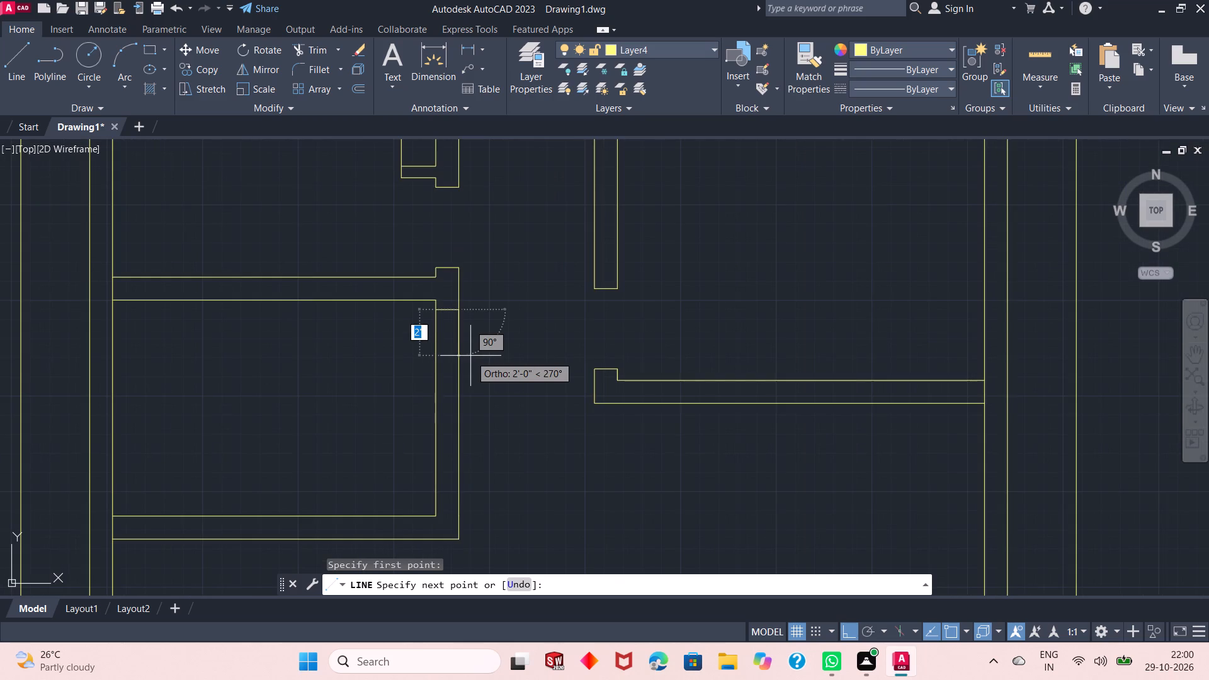
pyautogui.write("2'")
pyautogui.press('Return')
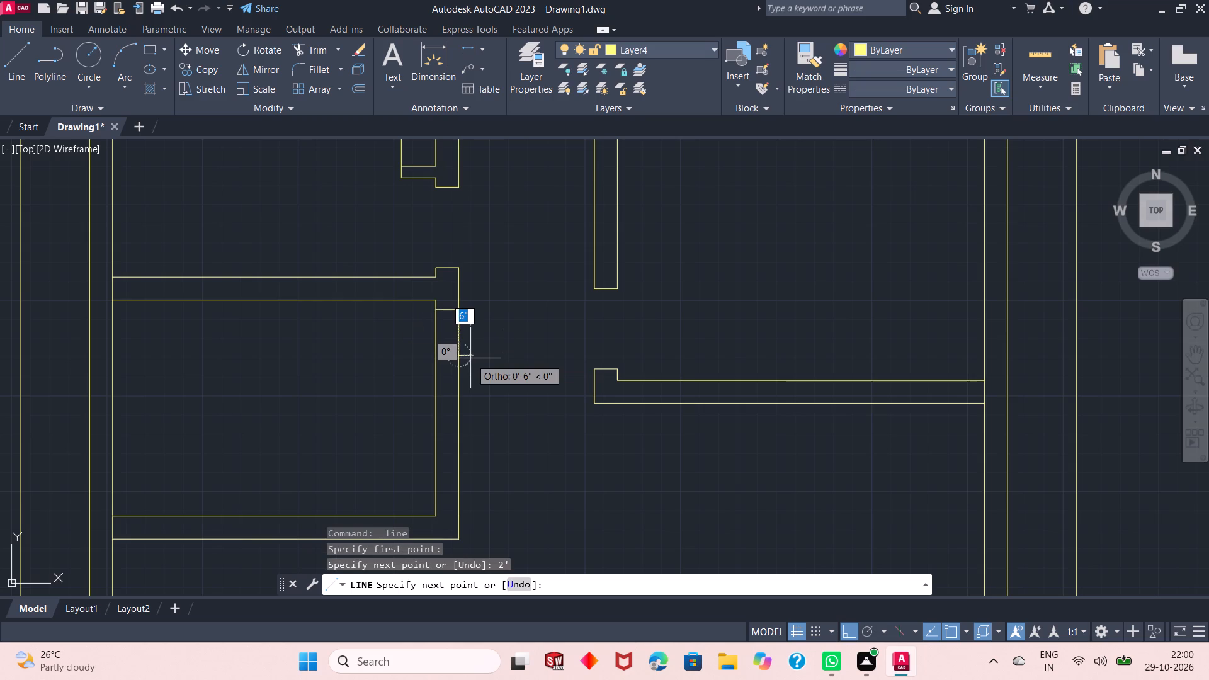
pyautogui.scroll(1, 426, 365)
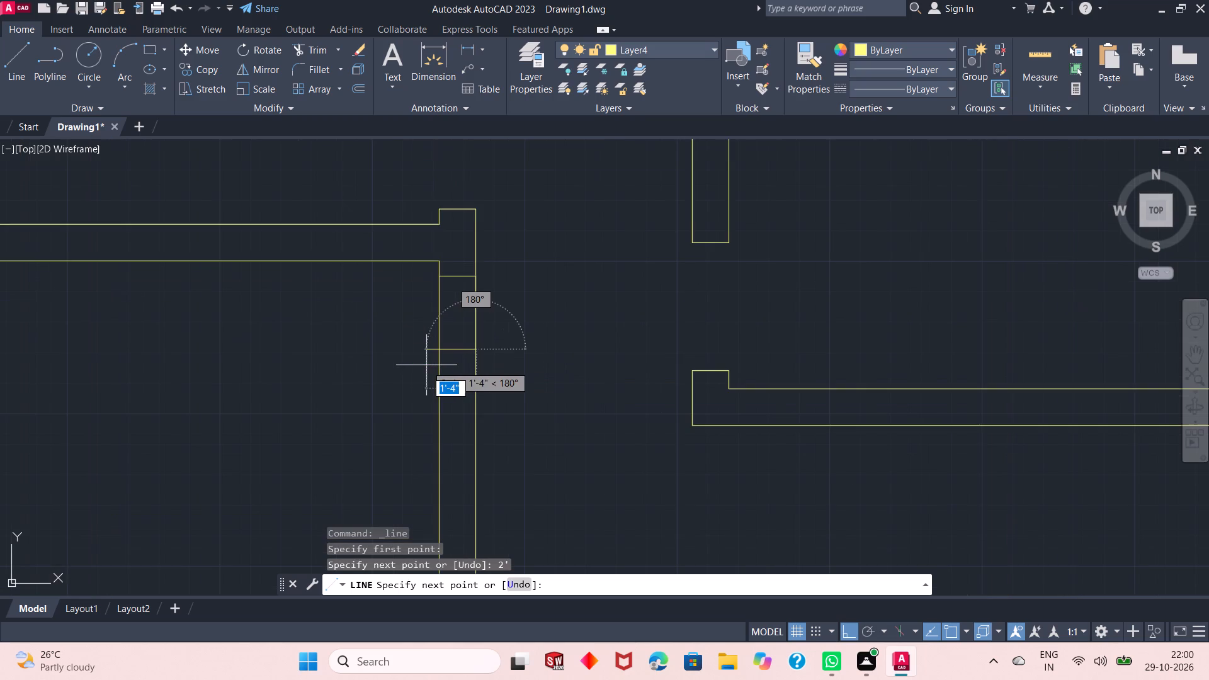
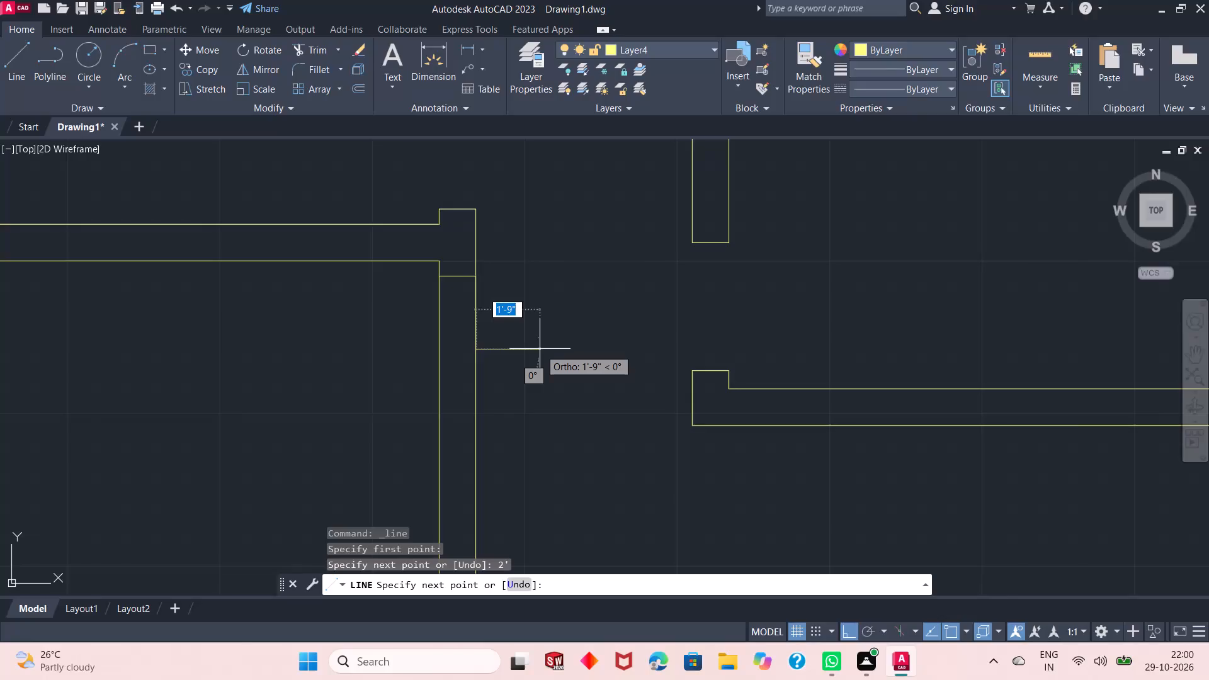
# Replace the 2' segment with one 2'6" straight down the right wall's outer face, continuing across the wall to its inner face.
pyautogui.hotkey('ctrl', 'z')
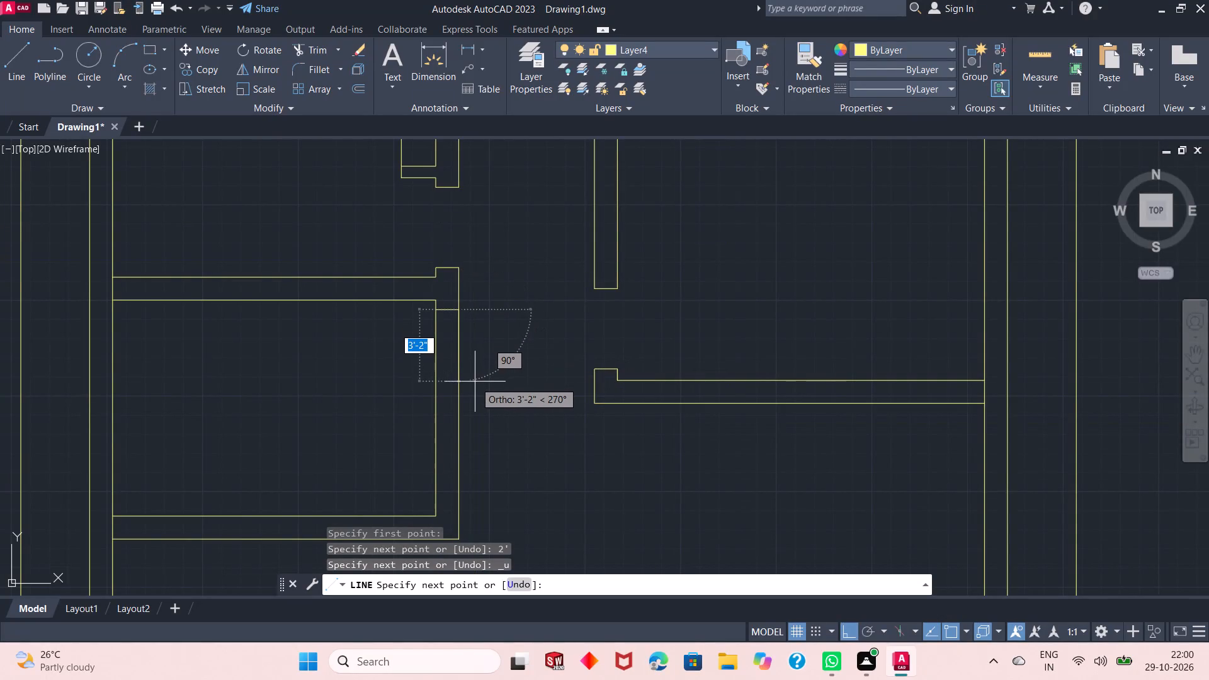
pyautogui.scroll(2, 462, 359)
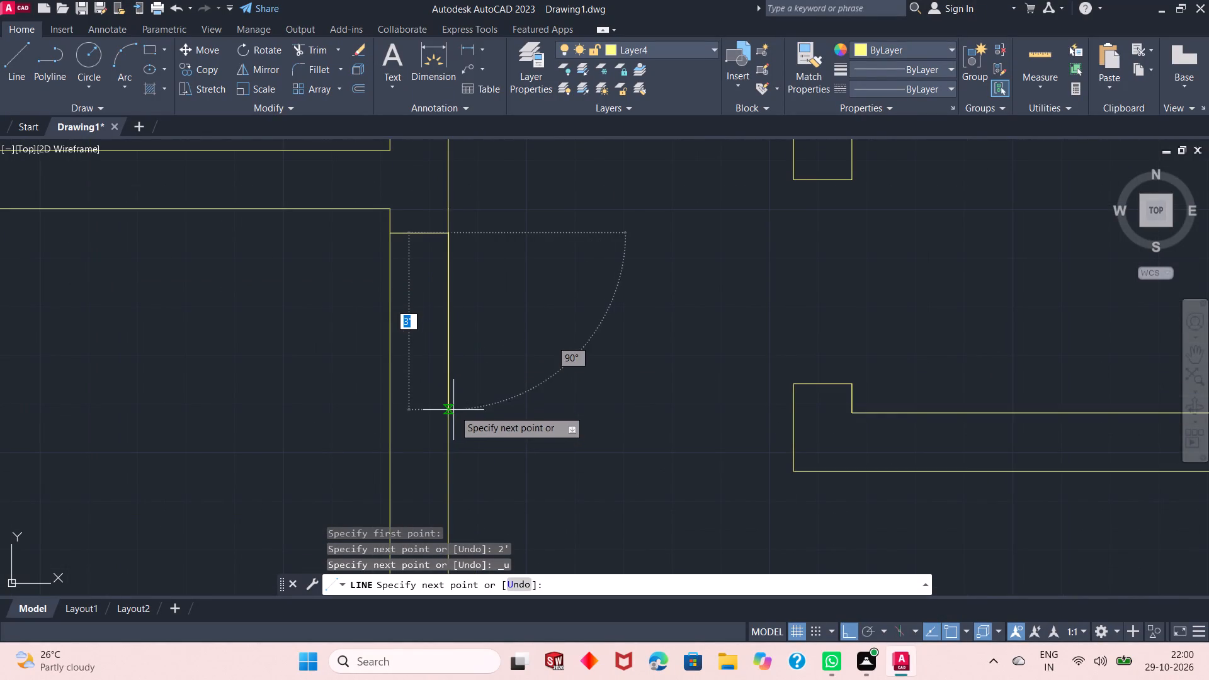
pyautogui.scroll(-1, 477, 443)
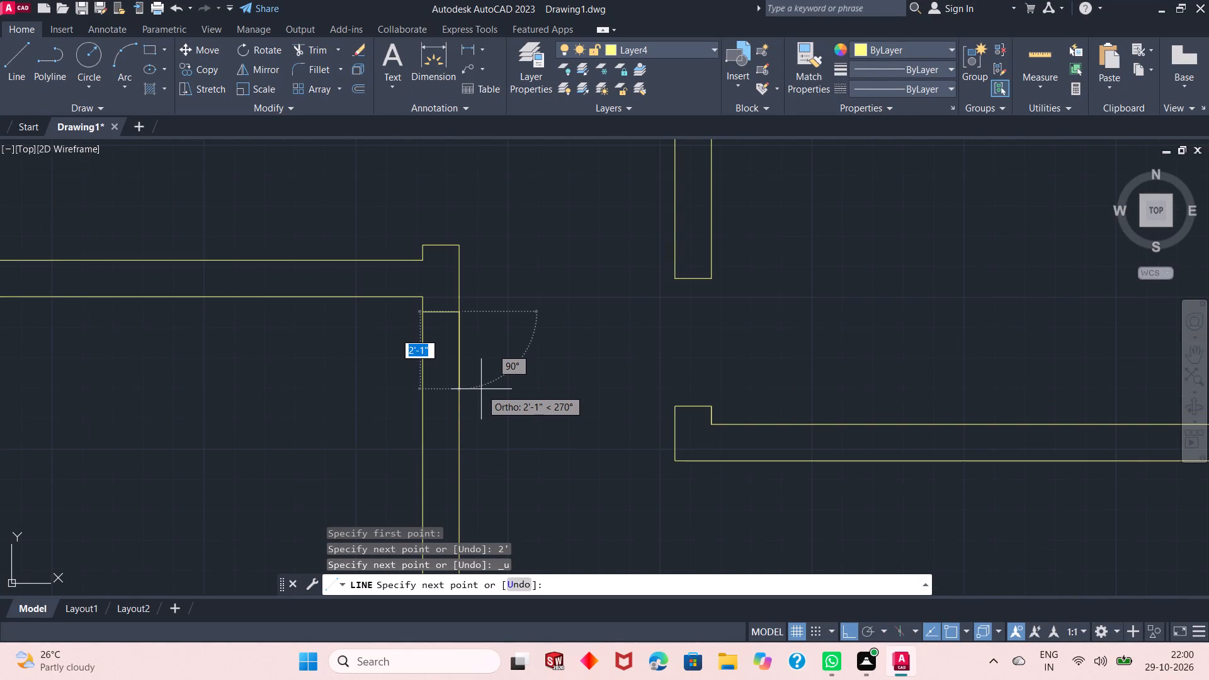
pyautogui.write("2'6")
pyautogui.hotkey('shift', '"')
pyautogui.press('Return')
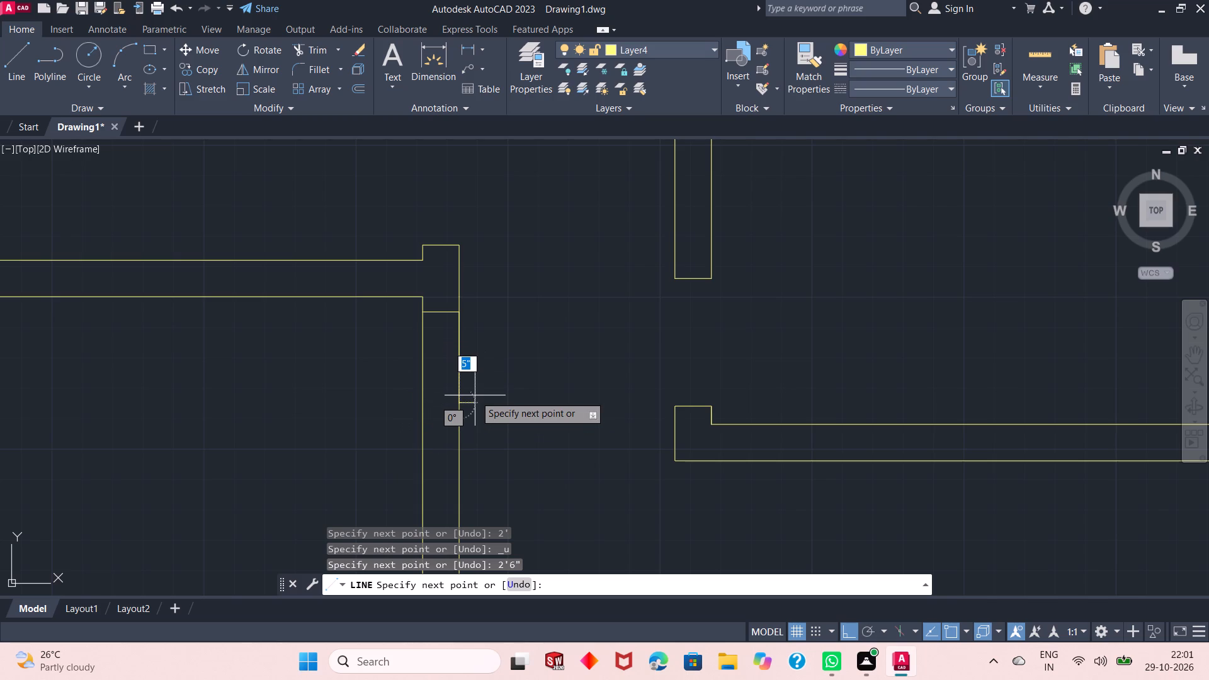
pyautogui.click(423, 404)
pyautogui.rightClick(509, 333)
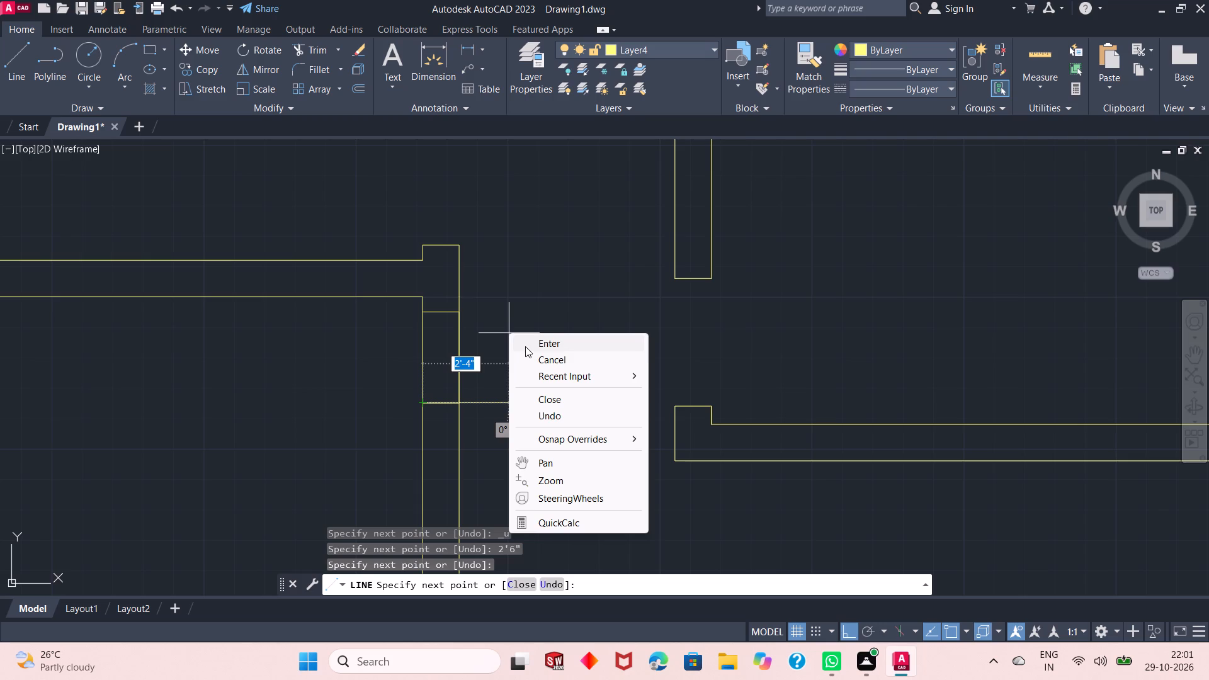
pyautogui.click(530, 341)
# Trim both faces of the room's right wall between the stub's lower edge and the new cross line, opening a 2'6" doorway.
pyautogui.scroll(-2, 489, 444)
pyautogui.scroll(1, 484, 400)
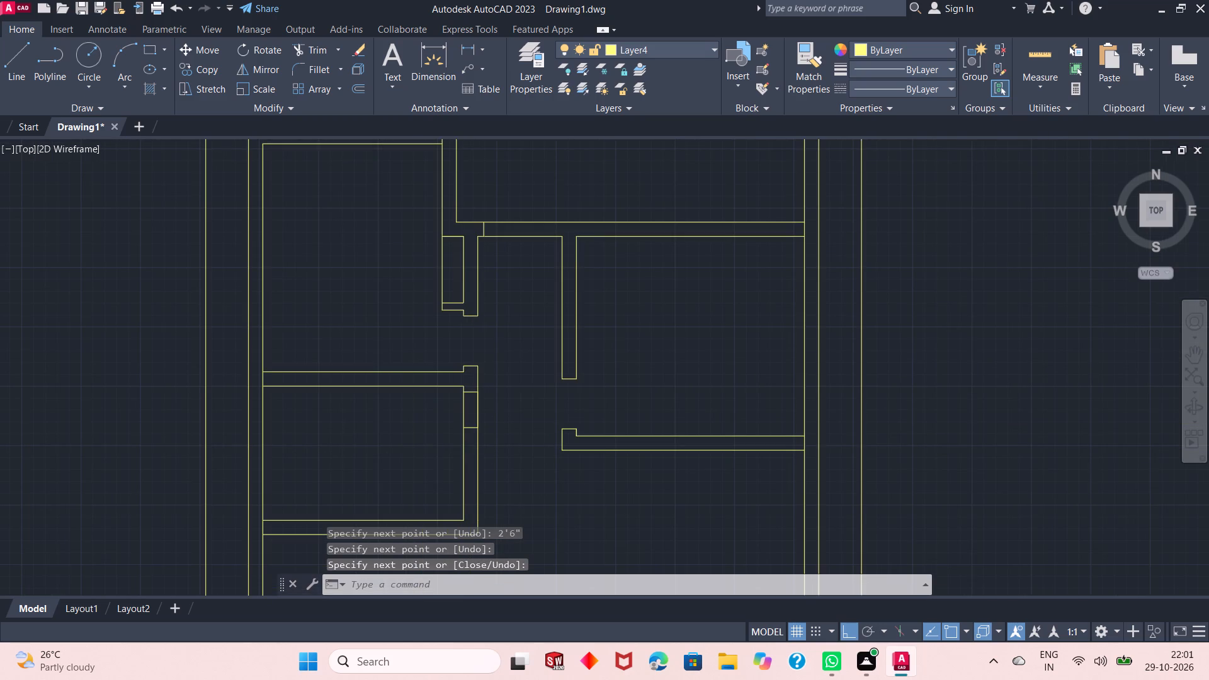
pyautogui.scroll(2, 472, 469)
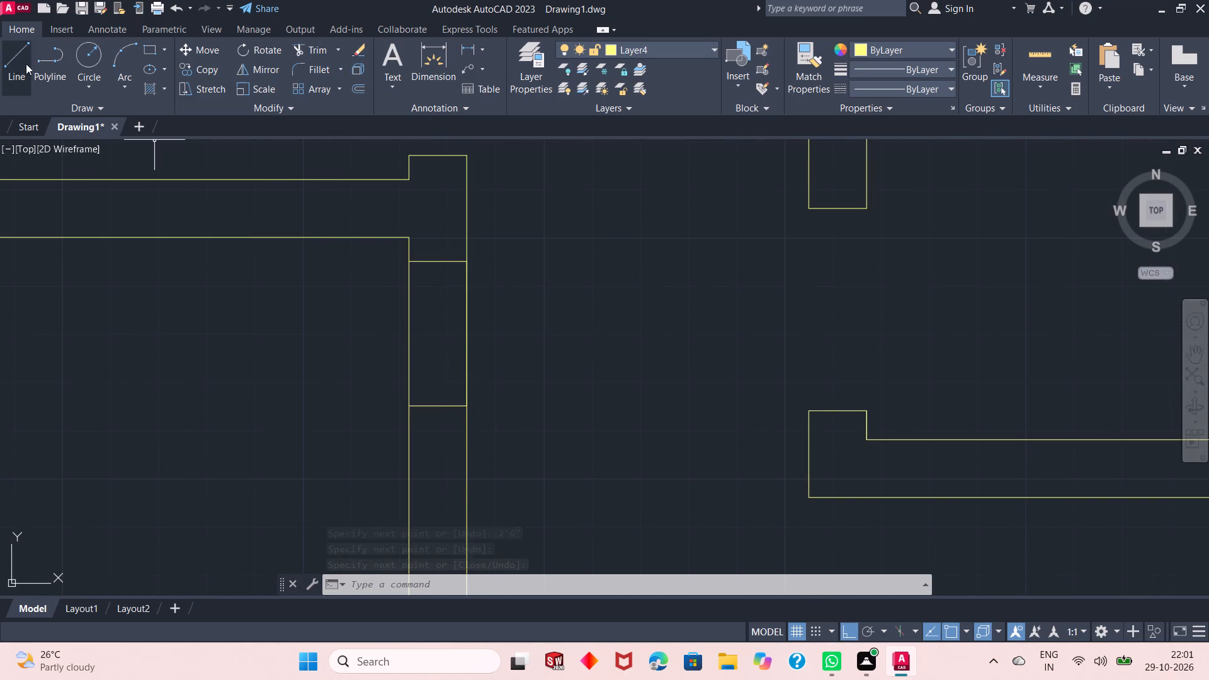
pyautogui.click(305, 47)
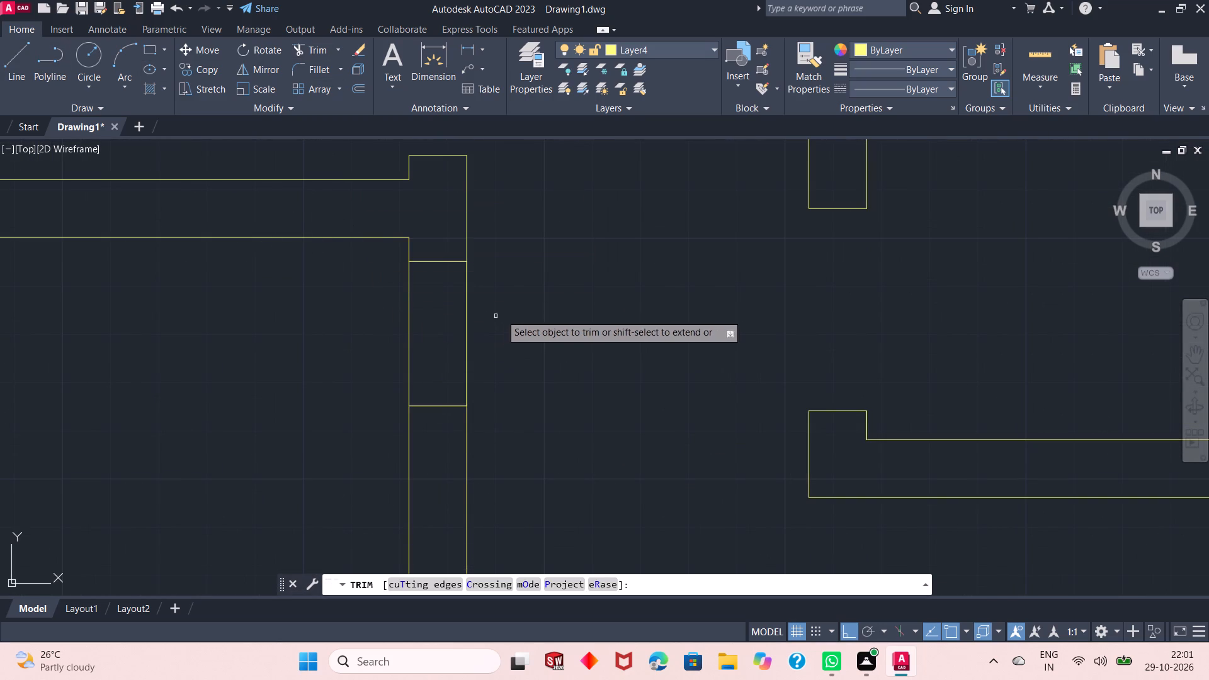
pyautogui.click(503, 314)
pyautogui.click(342, 339)
pyautogui.rightClick(459, 336)
pyautogui.click(482, 341)
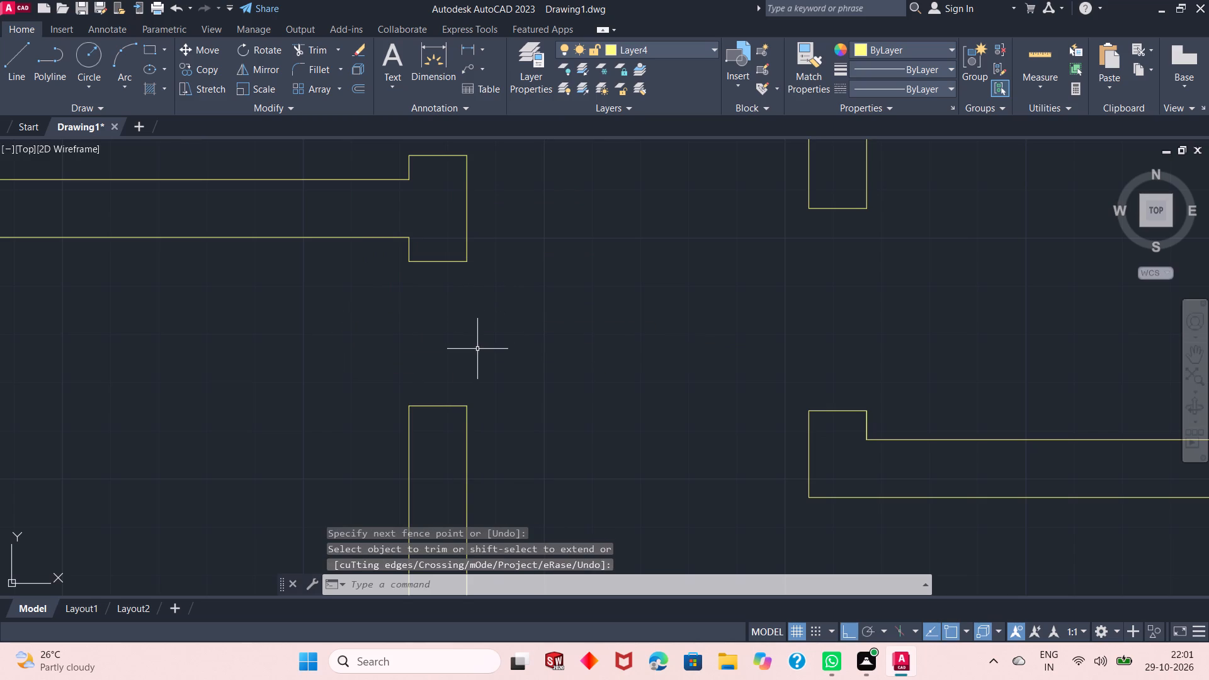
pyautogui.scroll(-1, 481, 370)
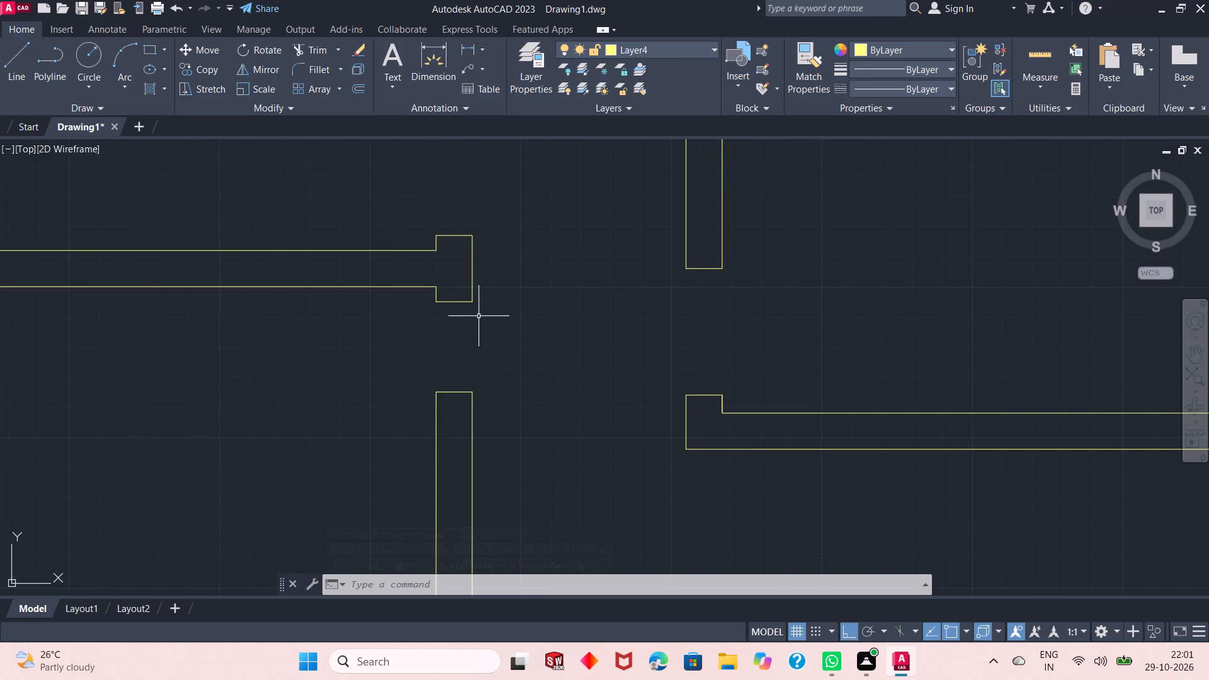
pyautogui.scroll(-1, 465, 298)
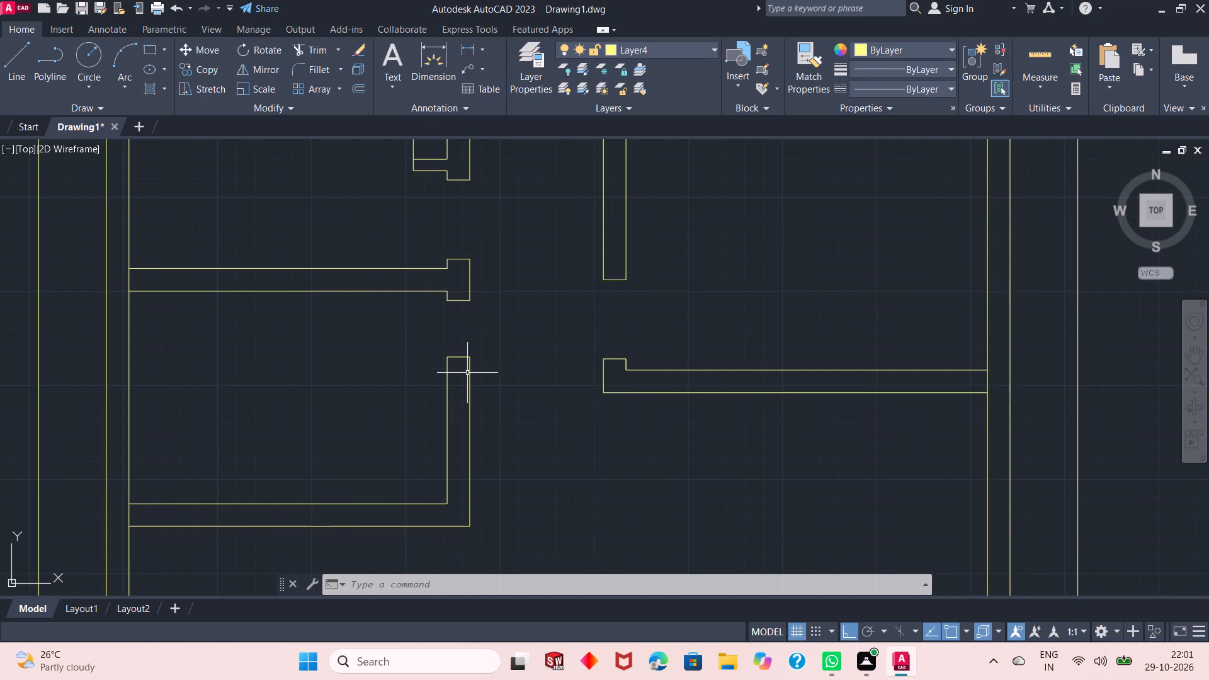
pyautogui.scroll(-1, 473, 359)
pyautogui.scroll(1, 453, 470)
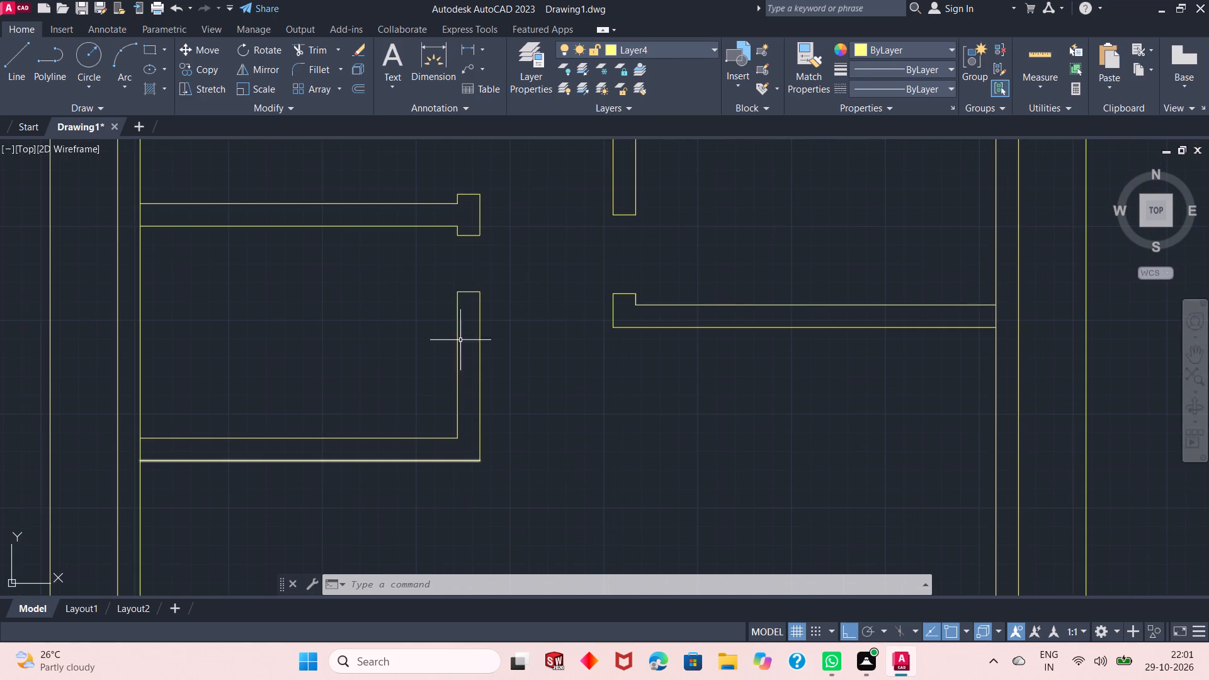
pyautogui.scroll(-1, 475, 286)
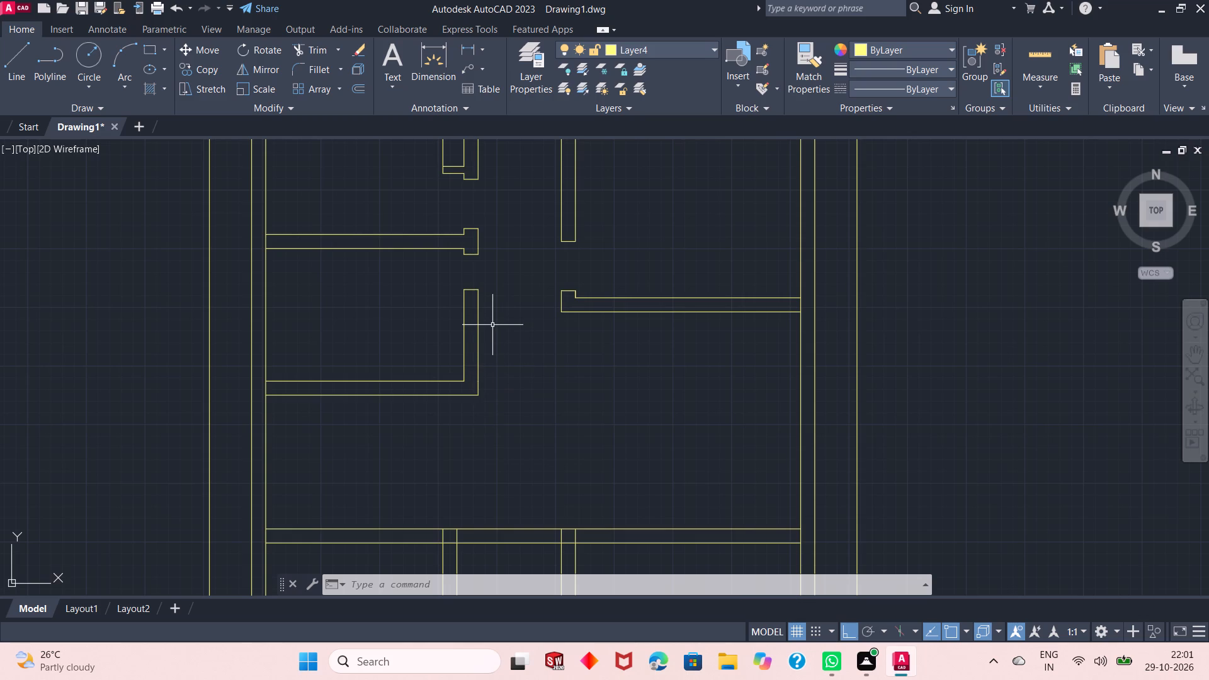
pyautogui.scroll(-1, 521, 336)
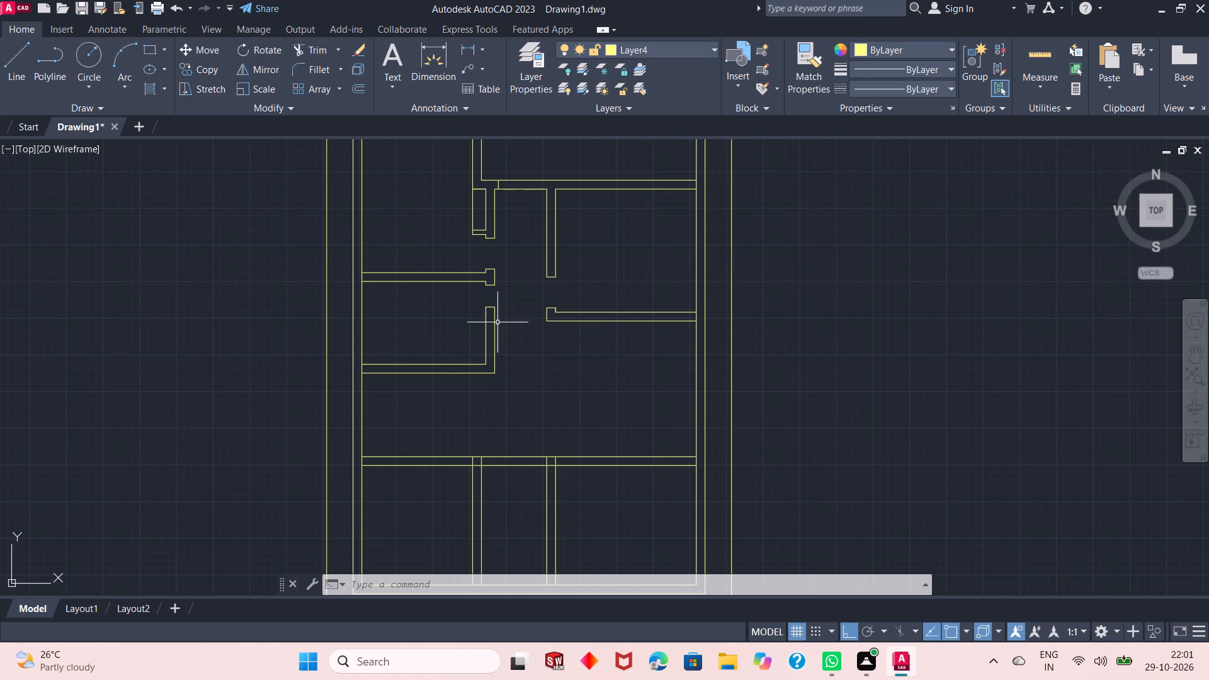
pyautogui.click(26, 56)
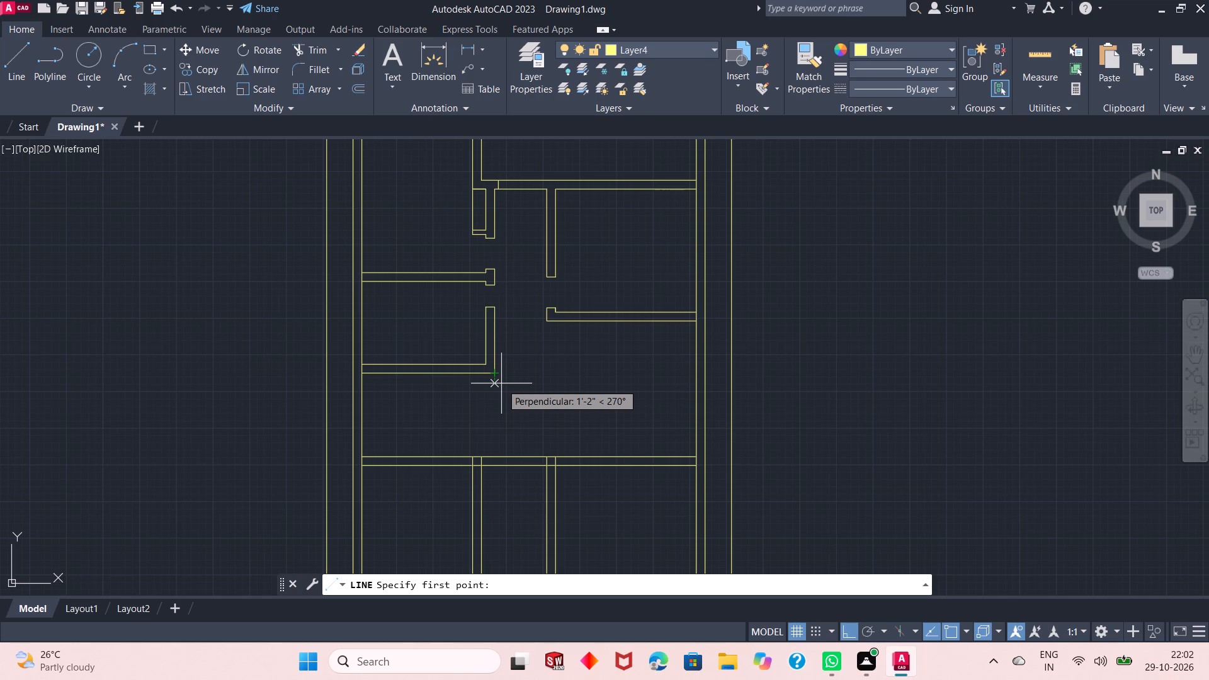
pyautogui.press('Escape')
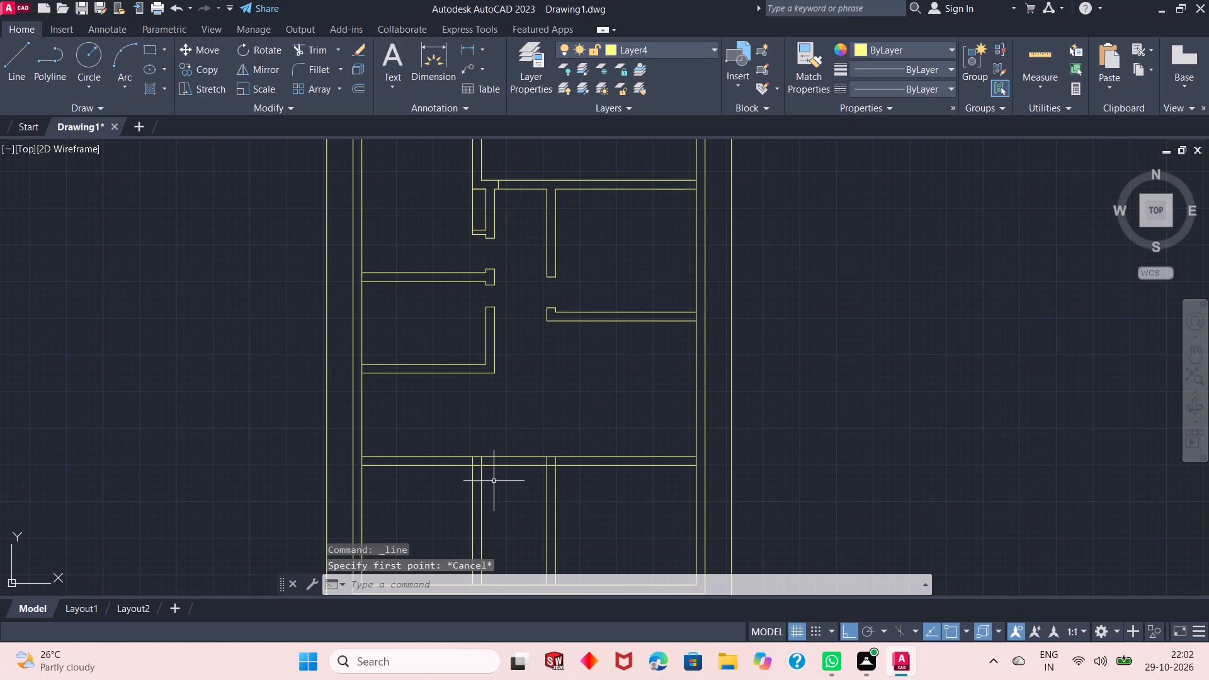
# Trim away both faces of the left vertical partition below the long horizontal wall, including their short remnants inside that wall.
pyautogui.scroll(1, 494, 481)
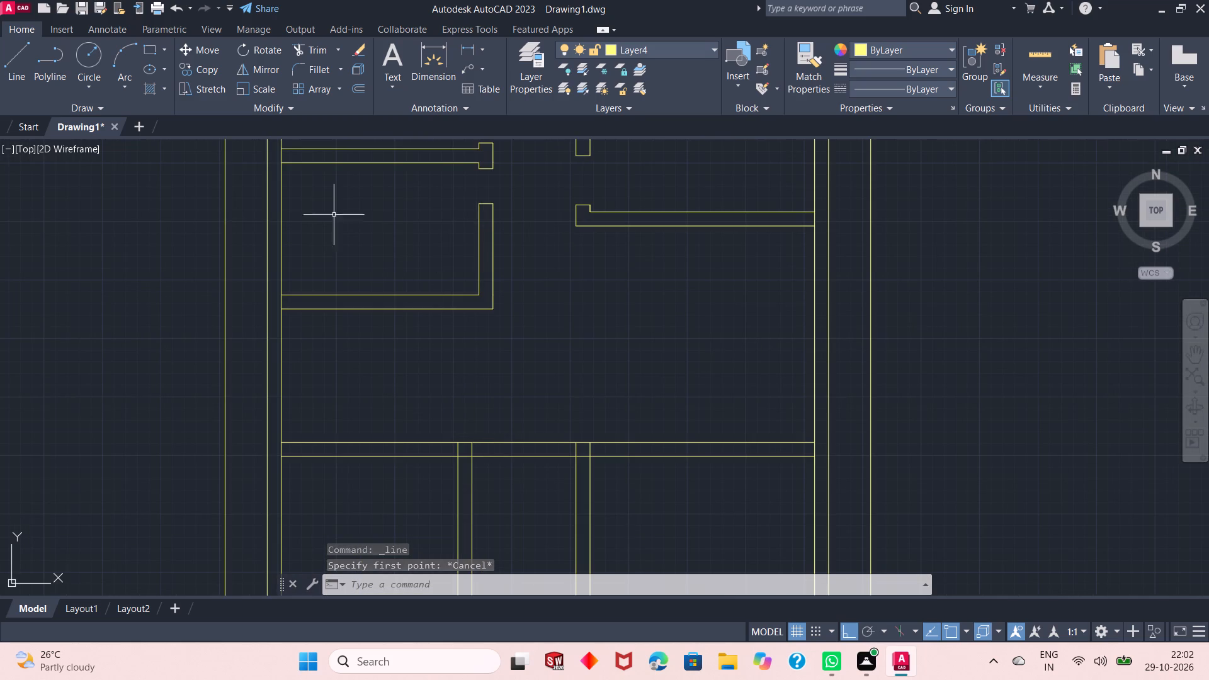
pyautogui.click(308, 52)
pyautogui.scroll(-3, 474, 285)
pyautogui.scroll(2, 471, 326)
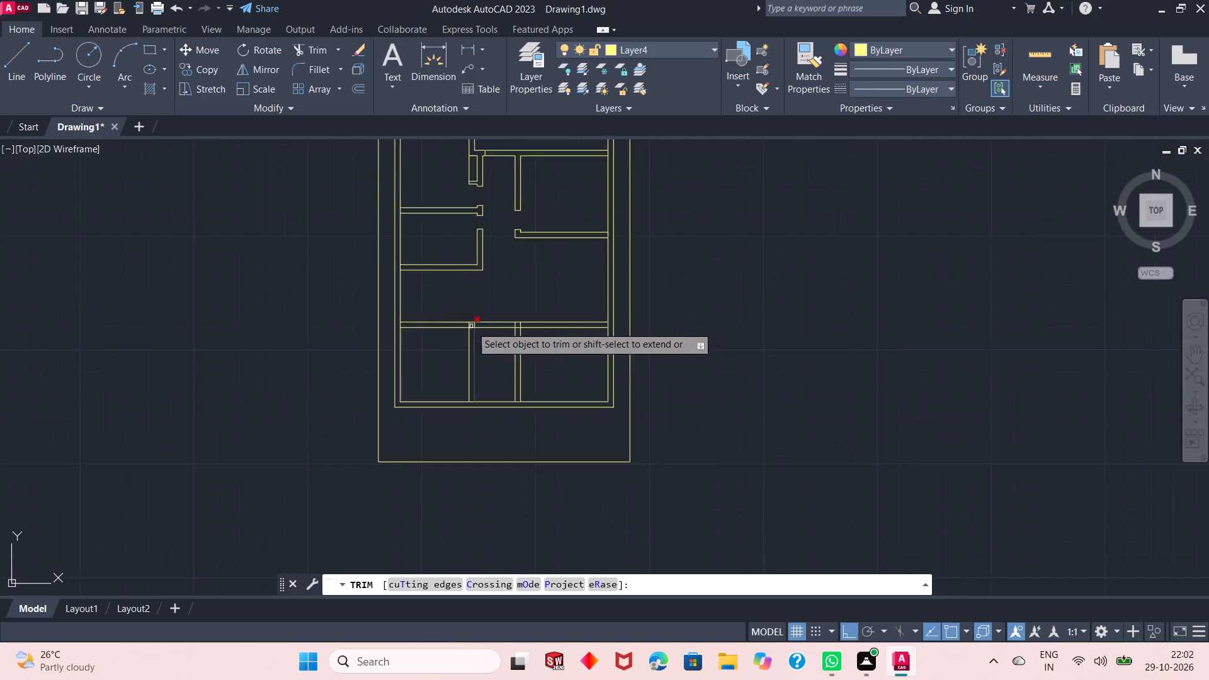
pyautogui.click(485, 361)
pyautogui.click(412, 381)
pyautogui.scroll(2, 450, 290)
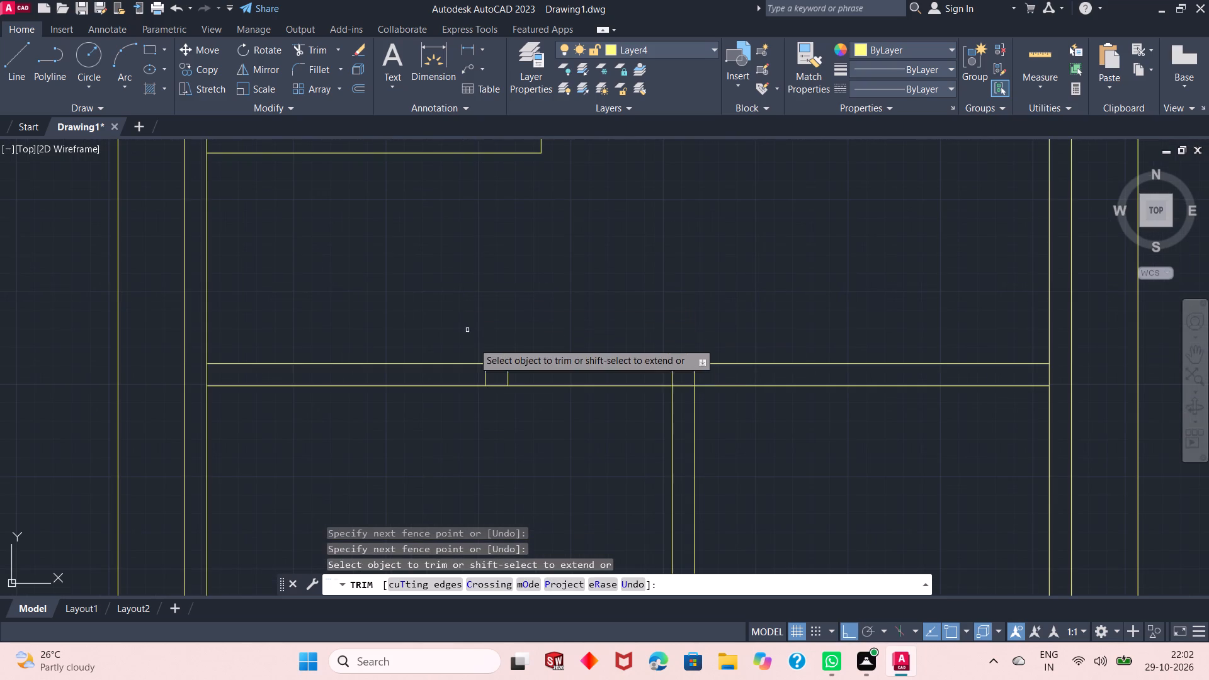
pyautogui.click(528, 372)
pyautogui.click(472, 372)
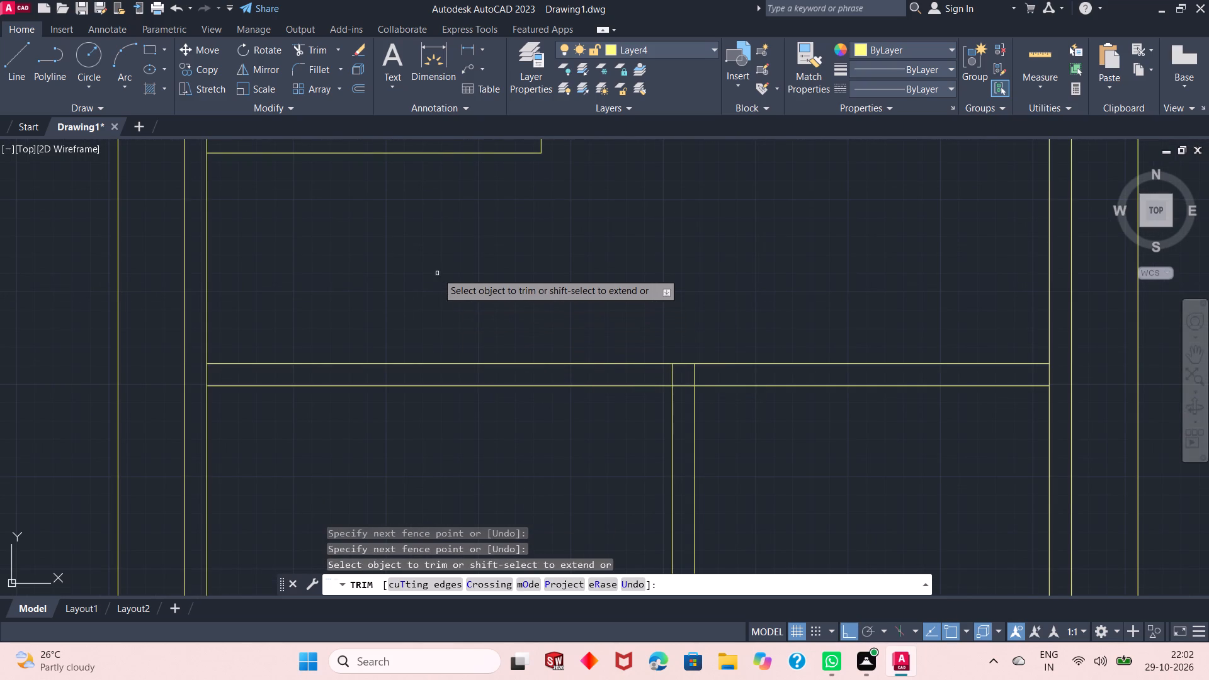
pyautogui.rightClick(437, 273)
pyautogui.click(457, 281)
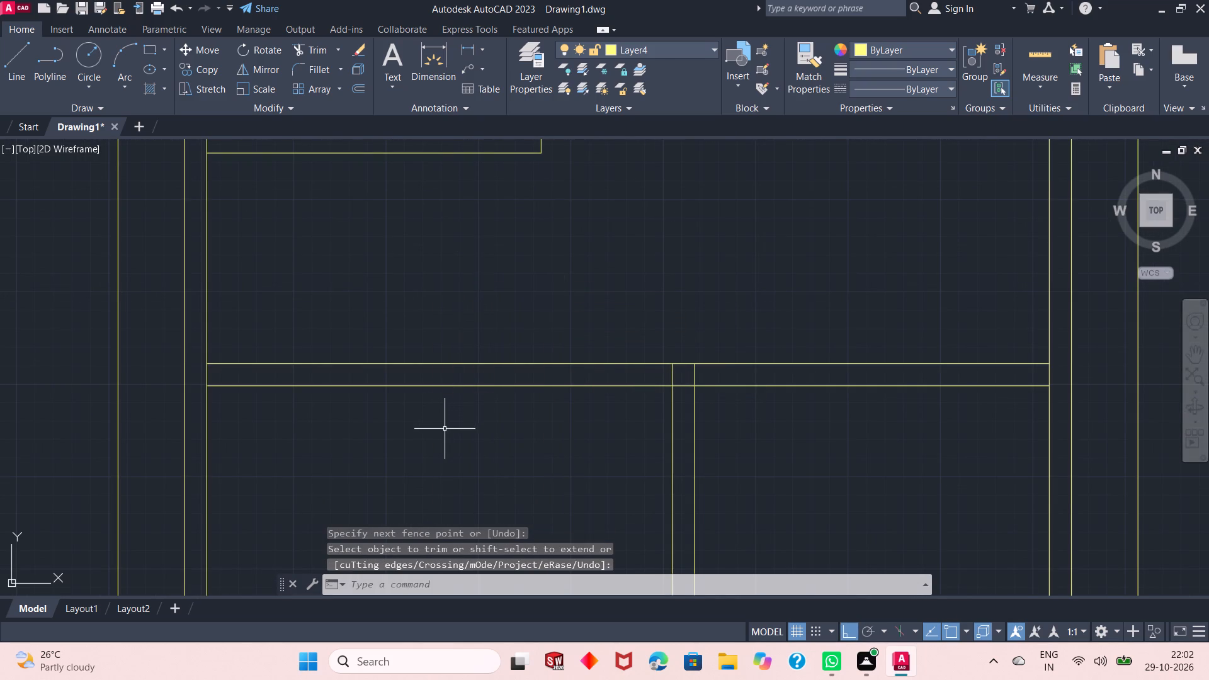
# Draw a vertical line 10'-6" down from the small left room's lower right outer corner to the long horizontal wall's lower face.
pyautogui.scroll(-1, 443, 431)
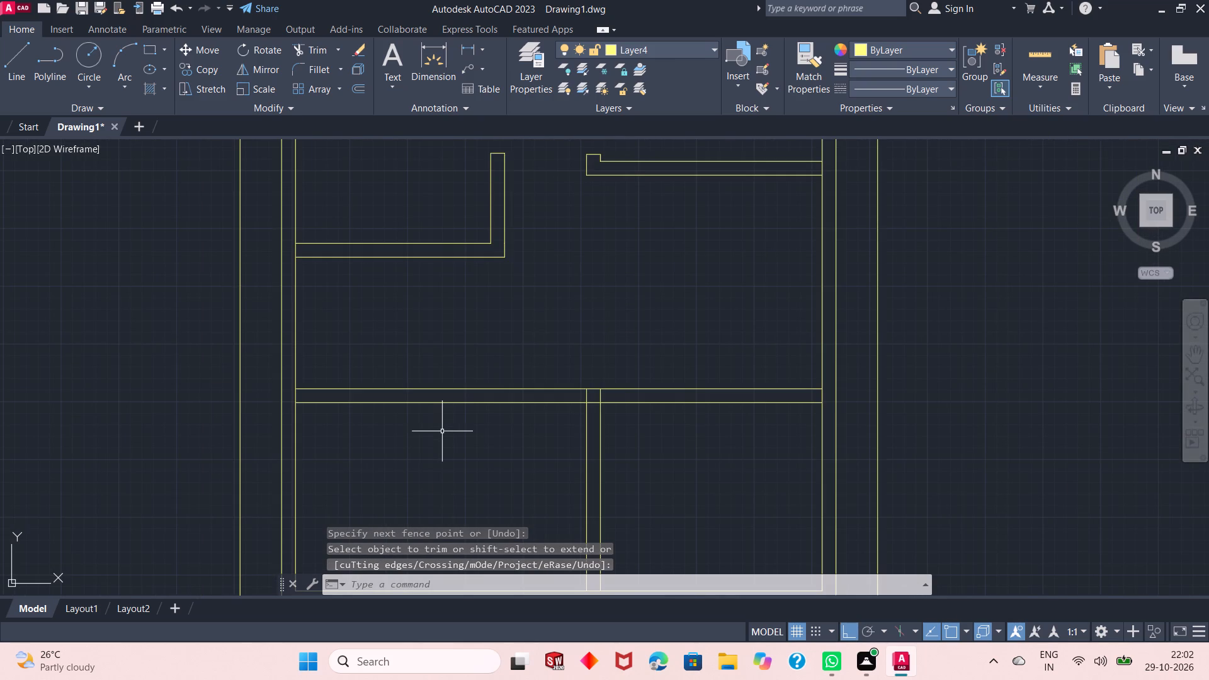
pyautogui.click(16, 64)
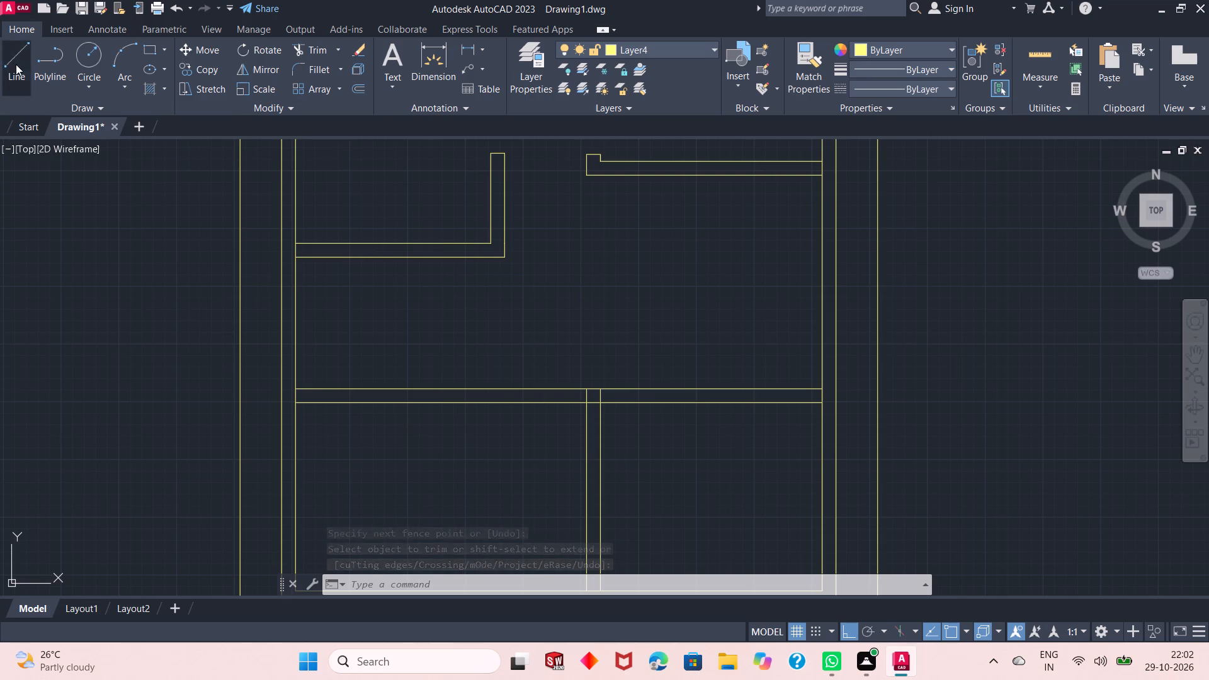
pyautogui.click(504, 261)
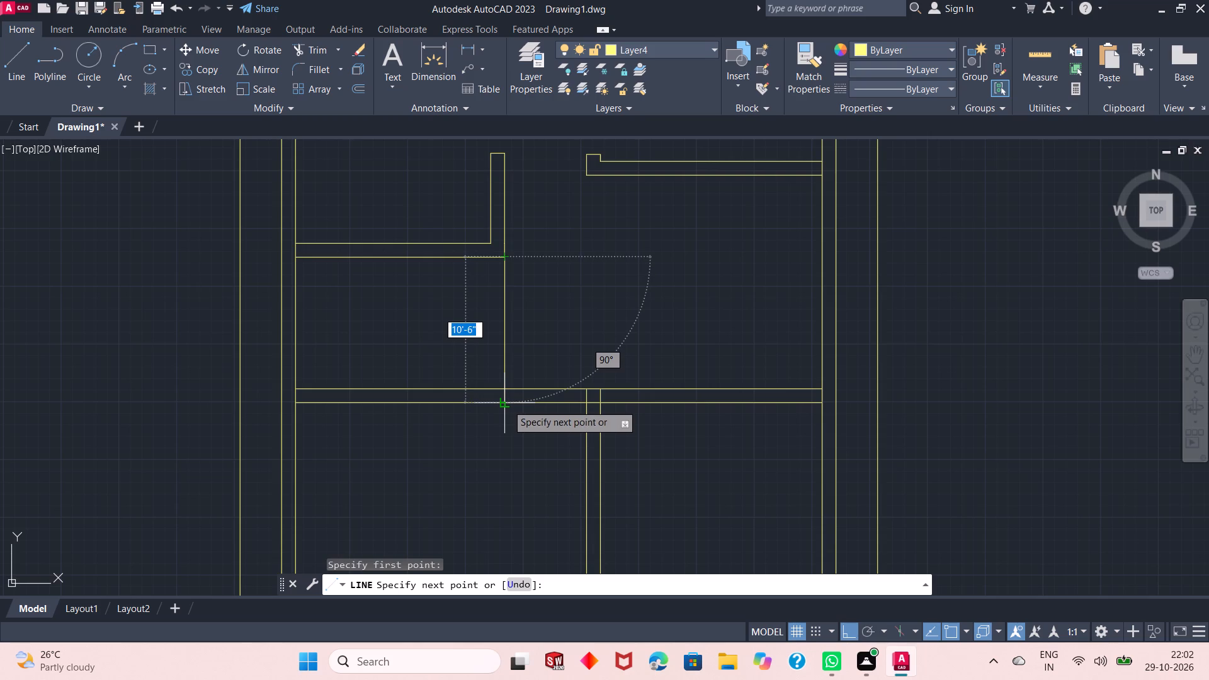
pyautogui.click(507, 402)
pyautogui.rightClick(541, 338)
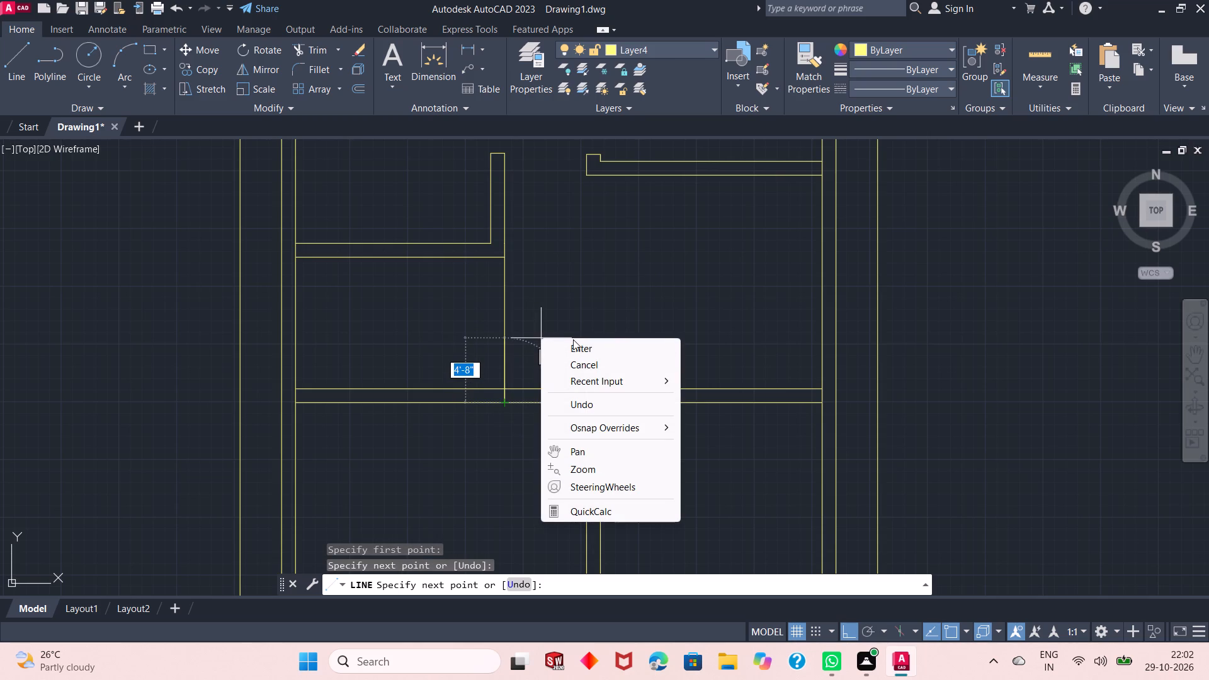
pyautogui.click(573, 339)
pyautogui.click(574, 349)
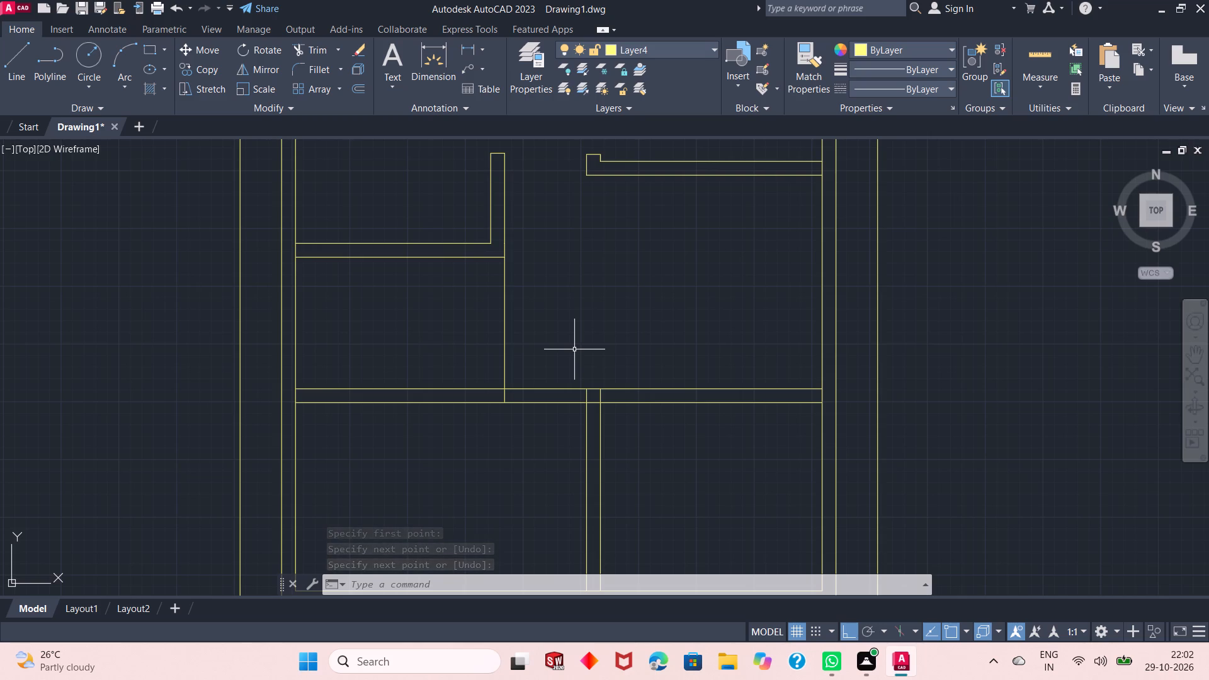
# From the vertical line's lower end, draw a wall stub outline 1' to the left, 2'2" up, and back across to the line.
pyautogui.click(20, 48)
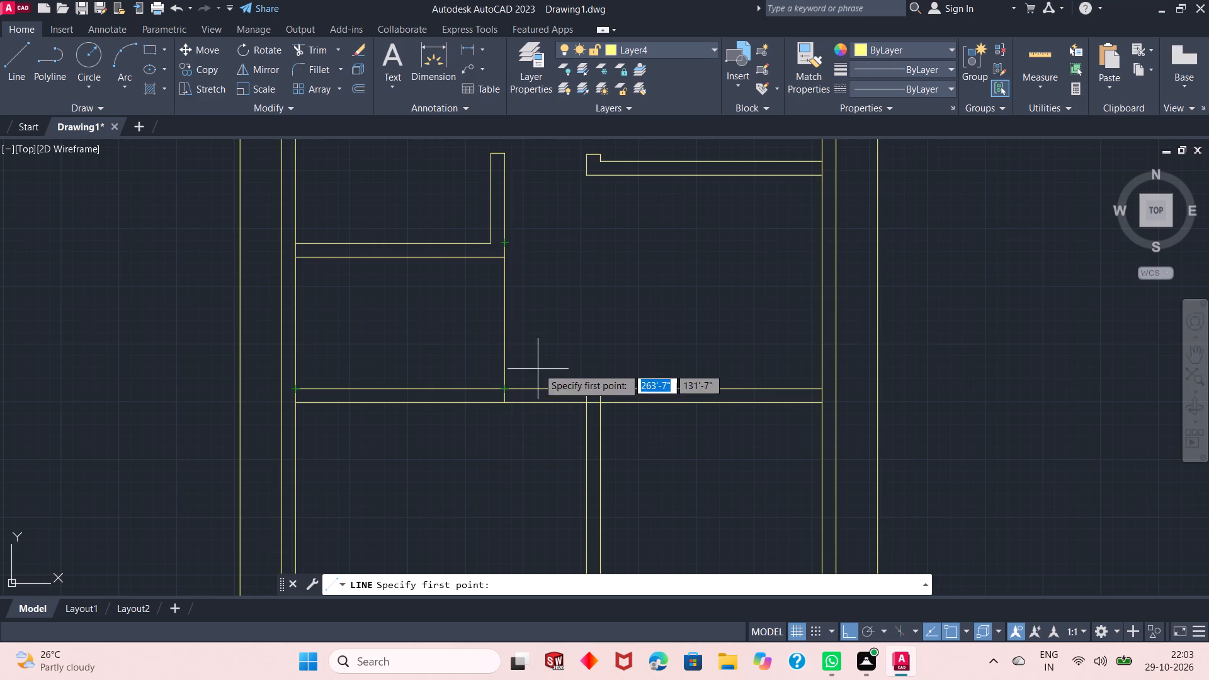
pyautogui.scroll(1, 480, 374)
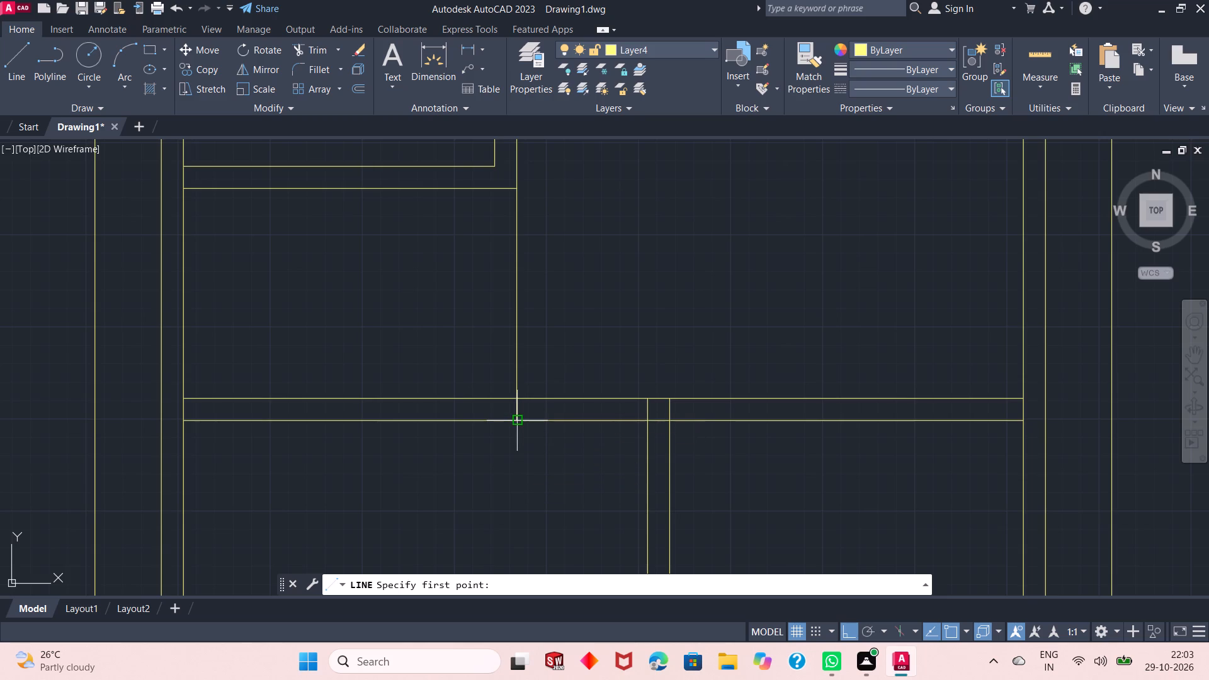
pyautogui.scroll(-1, 615, 380)
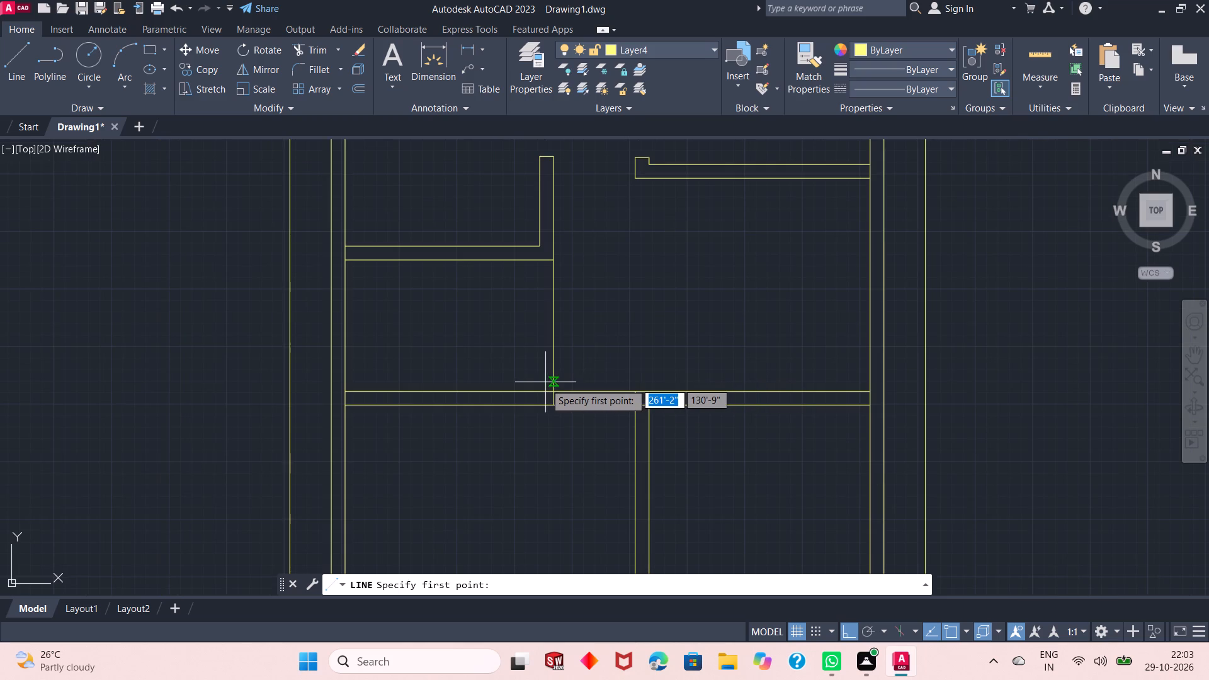
pyautogui.scroll(1, 545, 383)
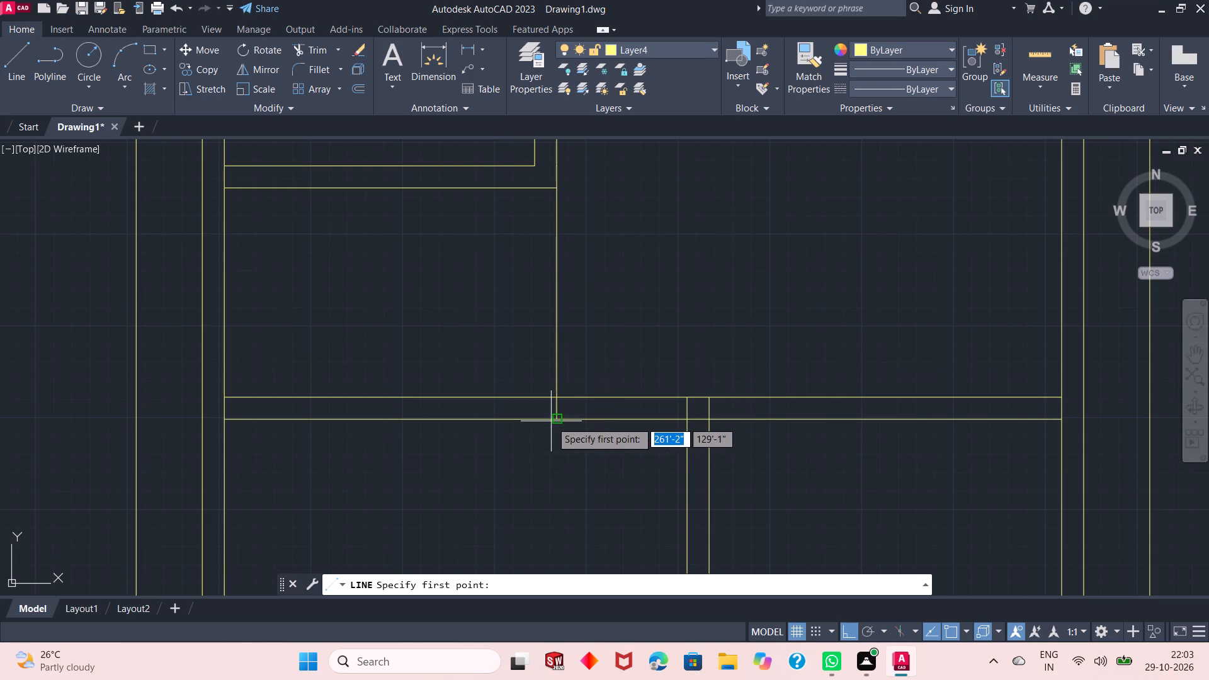
pyautogui.click(558, 420)
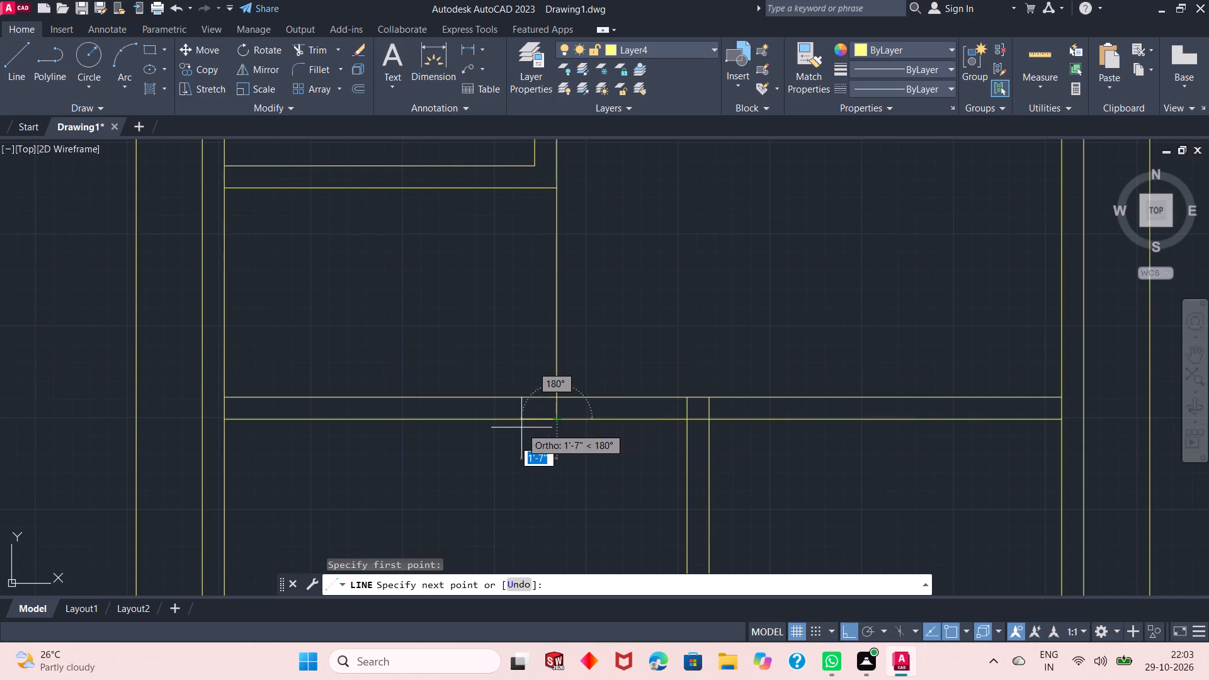
pyautogui.write("1'")
pyautogui.press('Return')
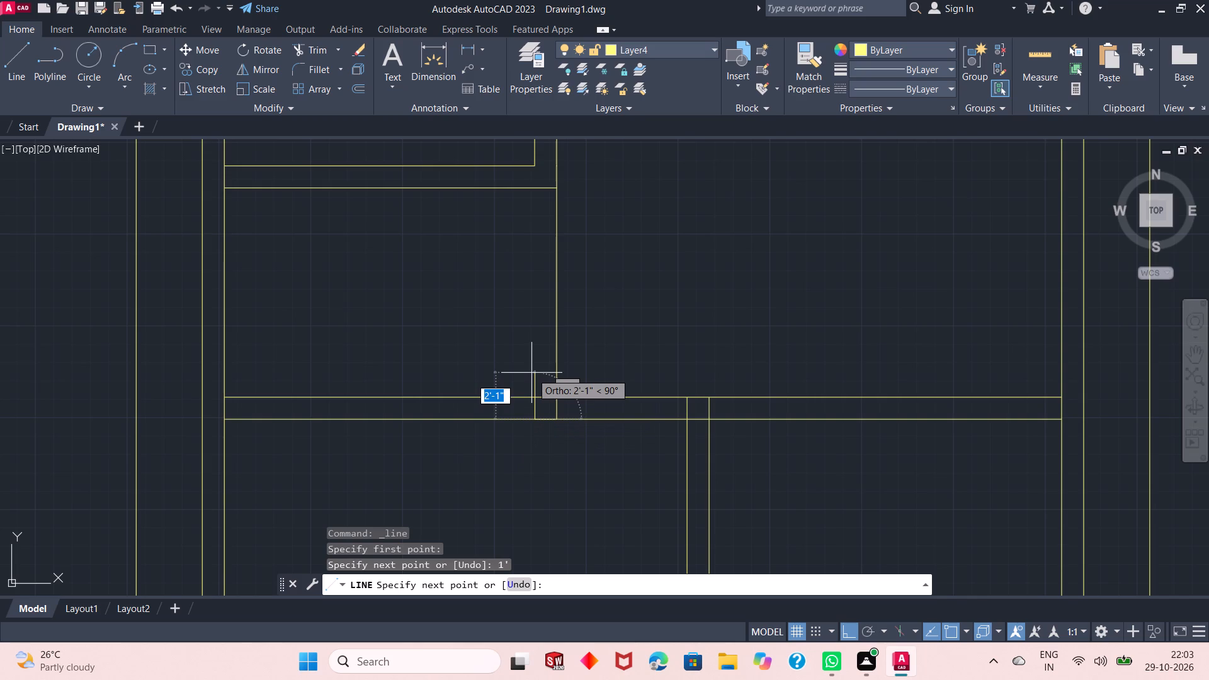
pyautogui.write("2'2")
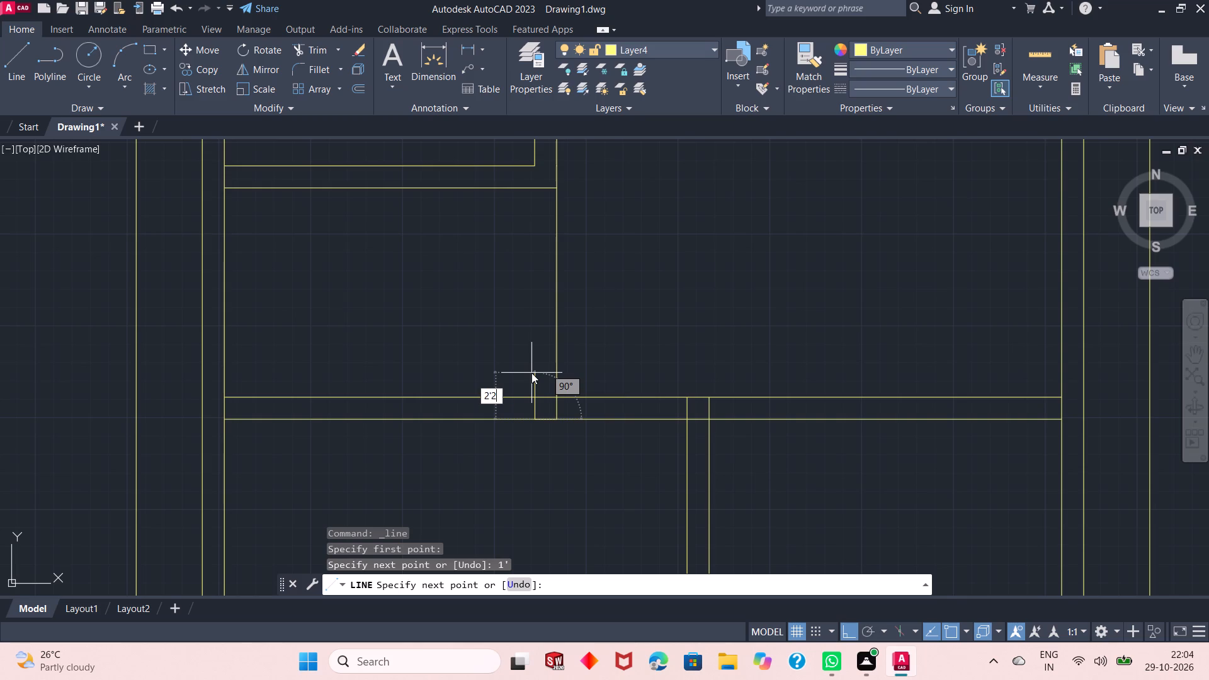
pyautogui.hotkey('shift', '"')
pyautogui.press('Return')
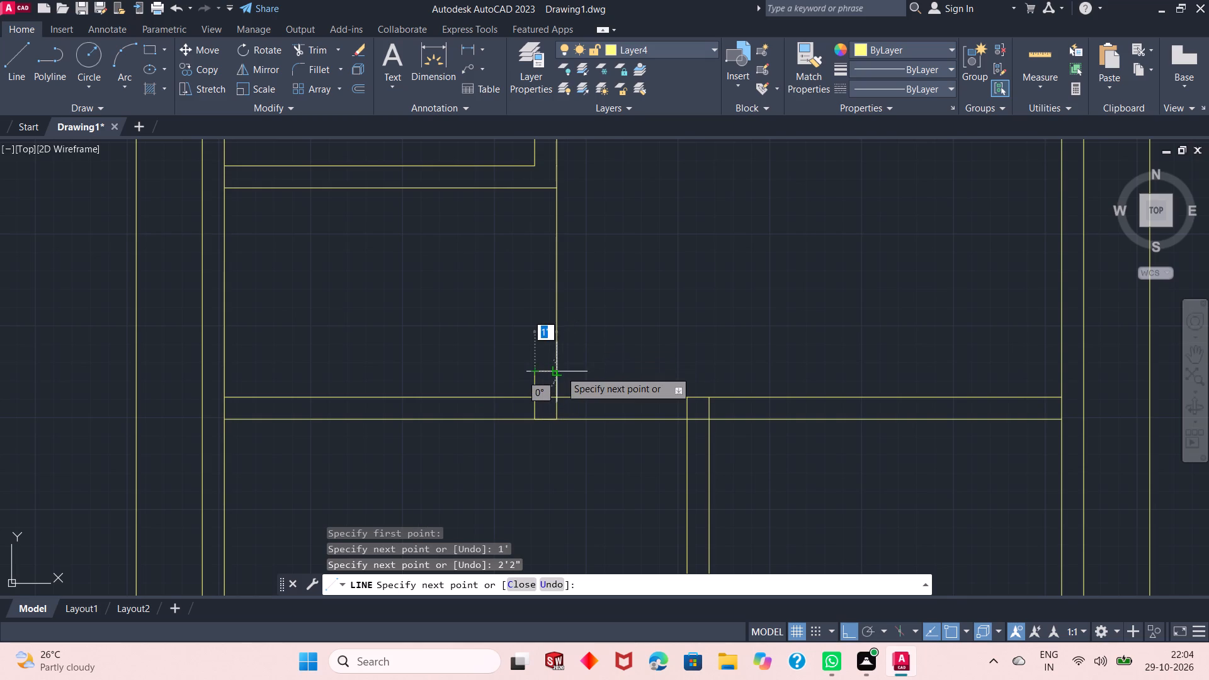
pyautogui.click(560, 371)
pyautogui.rightClick(615, 343)
pyautogui.click(638, 353)
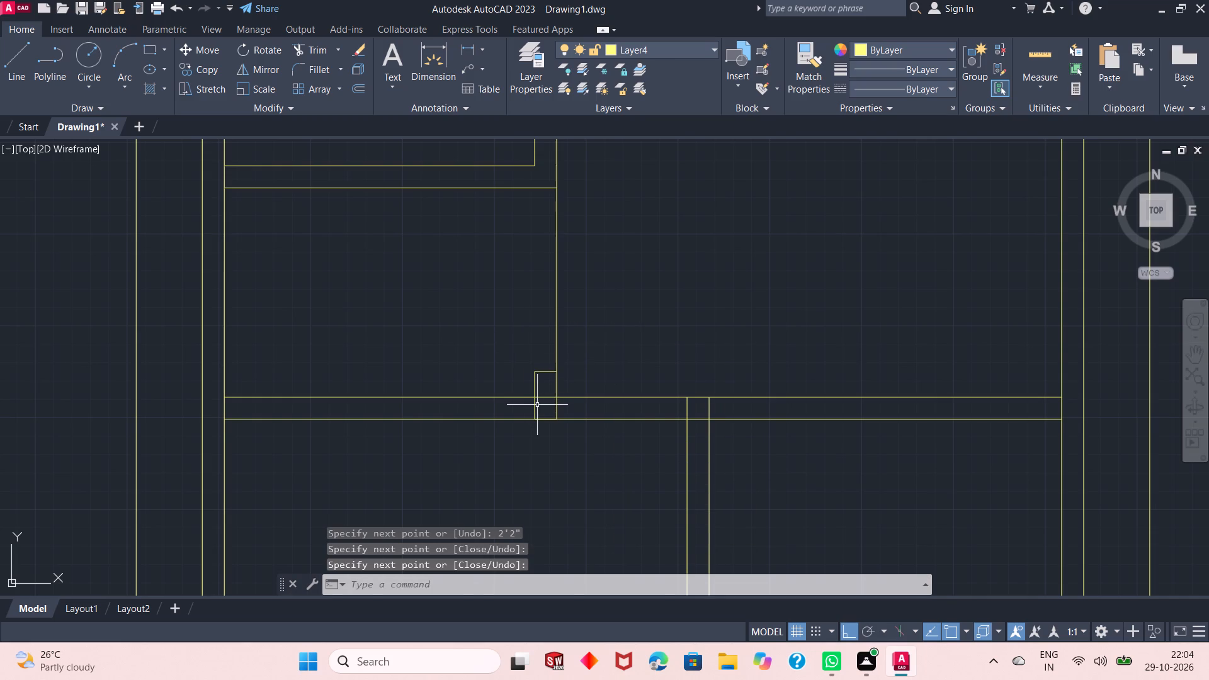
# Trim the long horizontal wall's upper face inside the new stub and the stub's left edge inside the wall.
pyautogui.click(319, 57)
pyautogui.scroll(1, 550, 428)
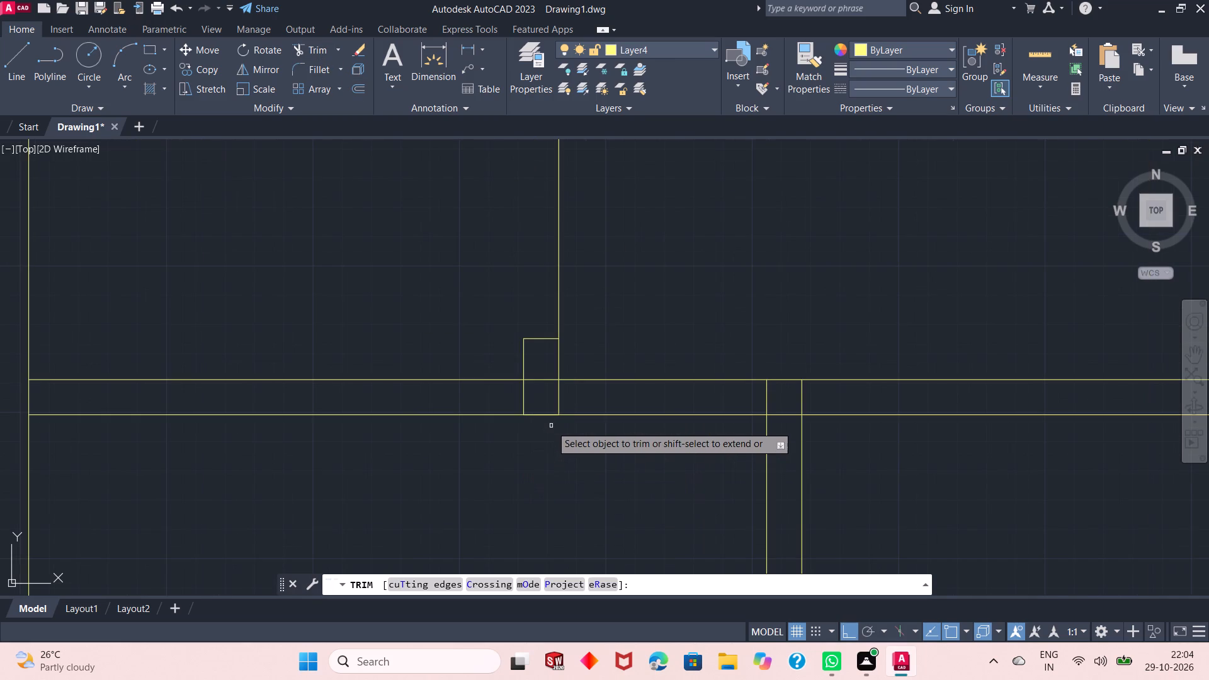
pyautogui.click(547, 370)
pyautogui.click(516, 402)
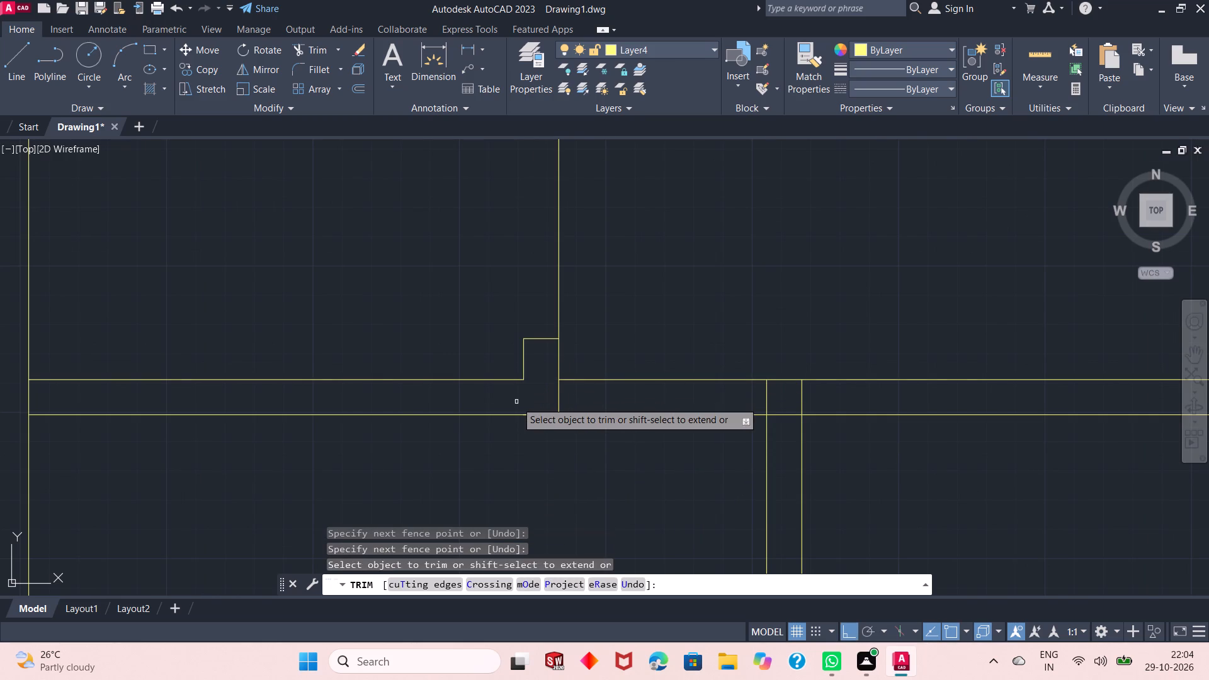
pyautogui.rightClick(419, 325)
pyautogui.click(438, 334)
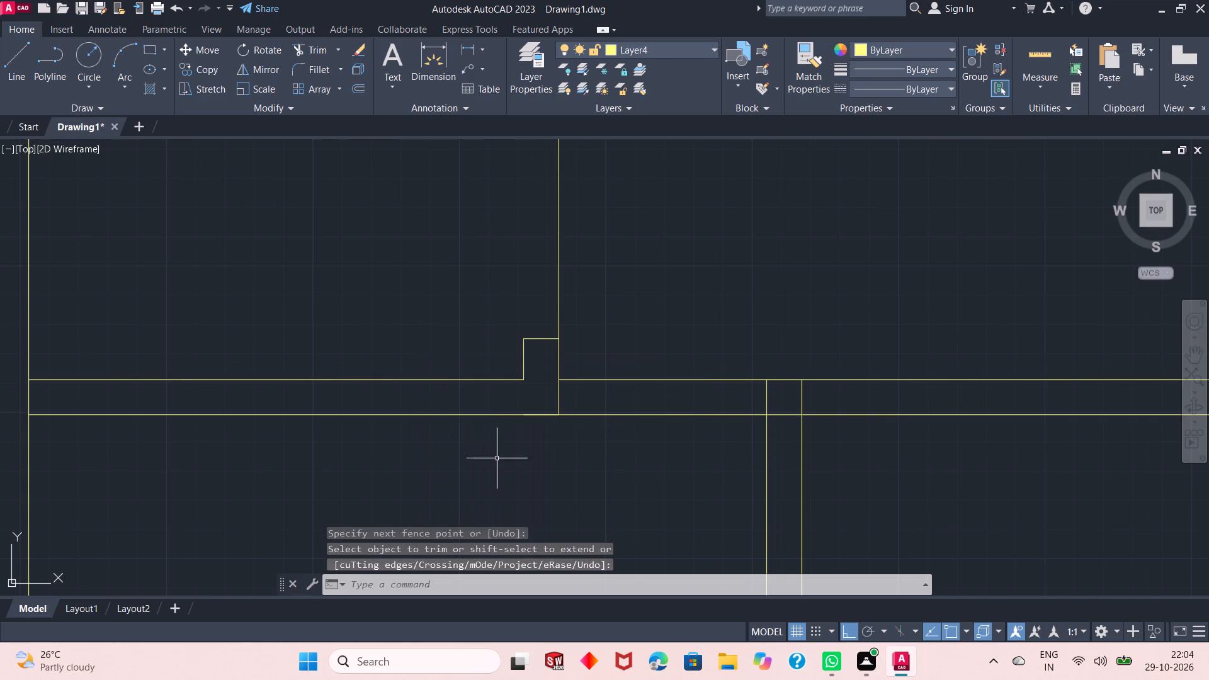
# Trim away the vertical guide line between the small left room's lower right corner and the top of the stub.
pyautogui.scroll(-2, 525, 511)
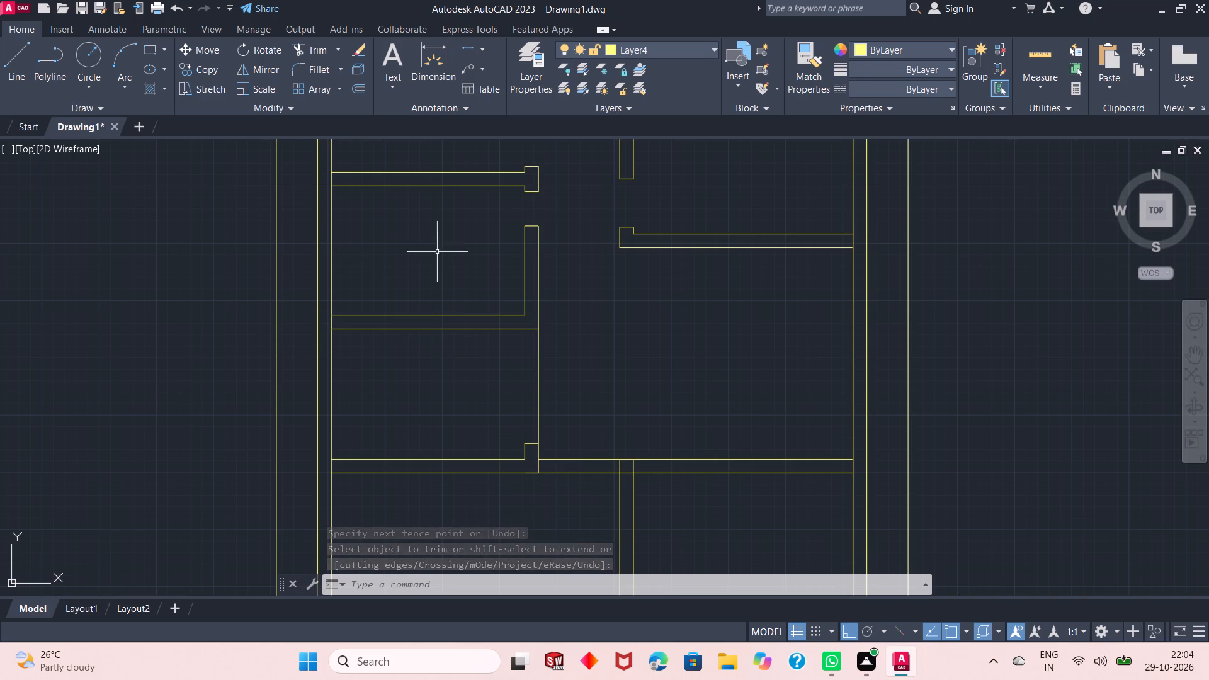
pyautogui.click(312, 47)
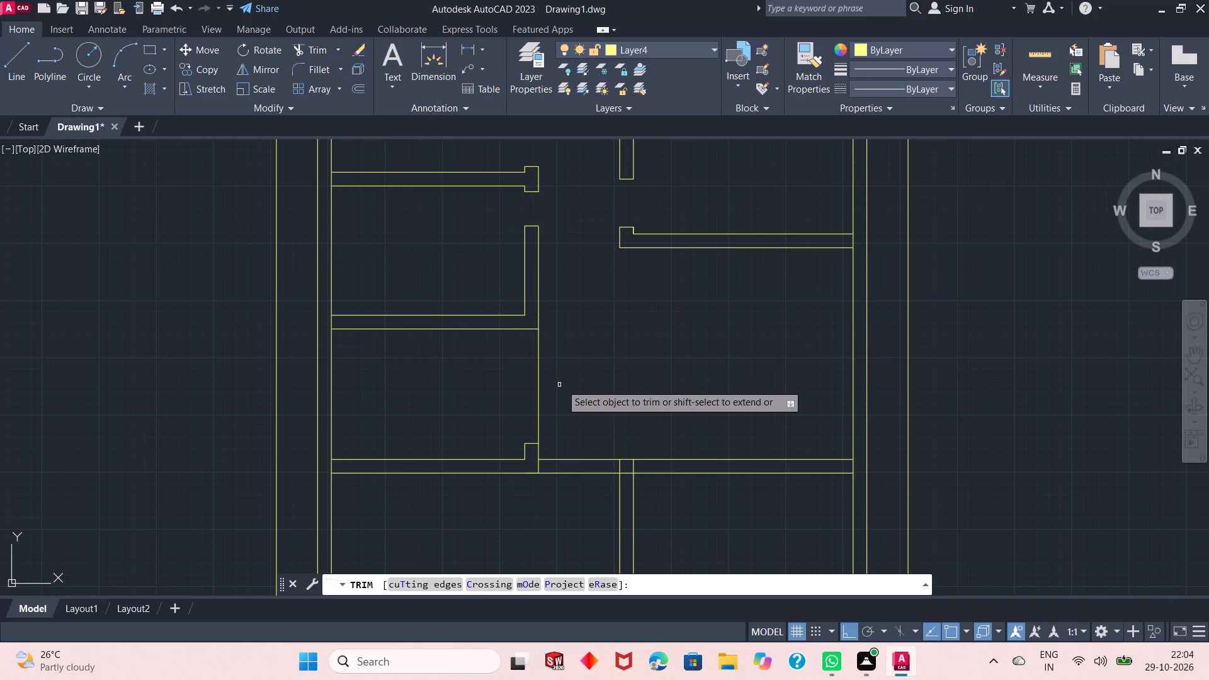
pyautogui.click(564, 381)
pyautogui.click(502, 380)
pyautogui.rightClick(496, 383)
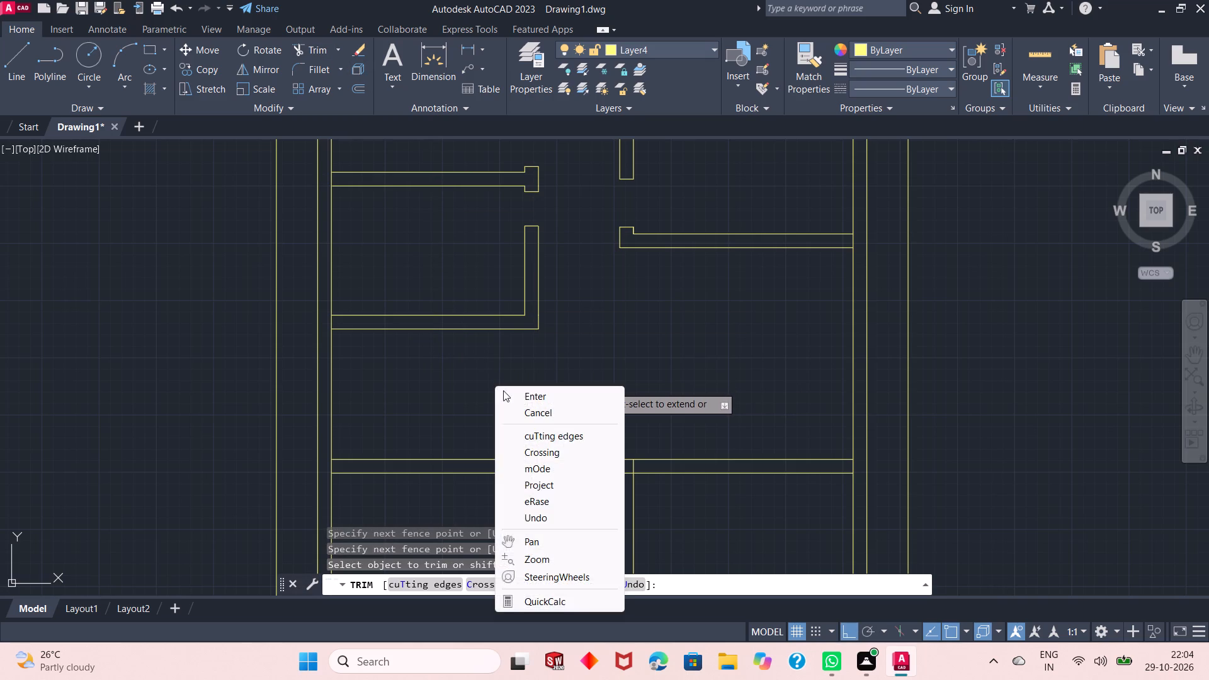
pyautogui.click(520, 392)
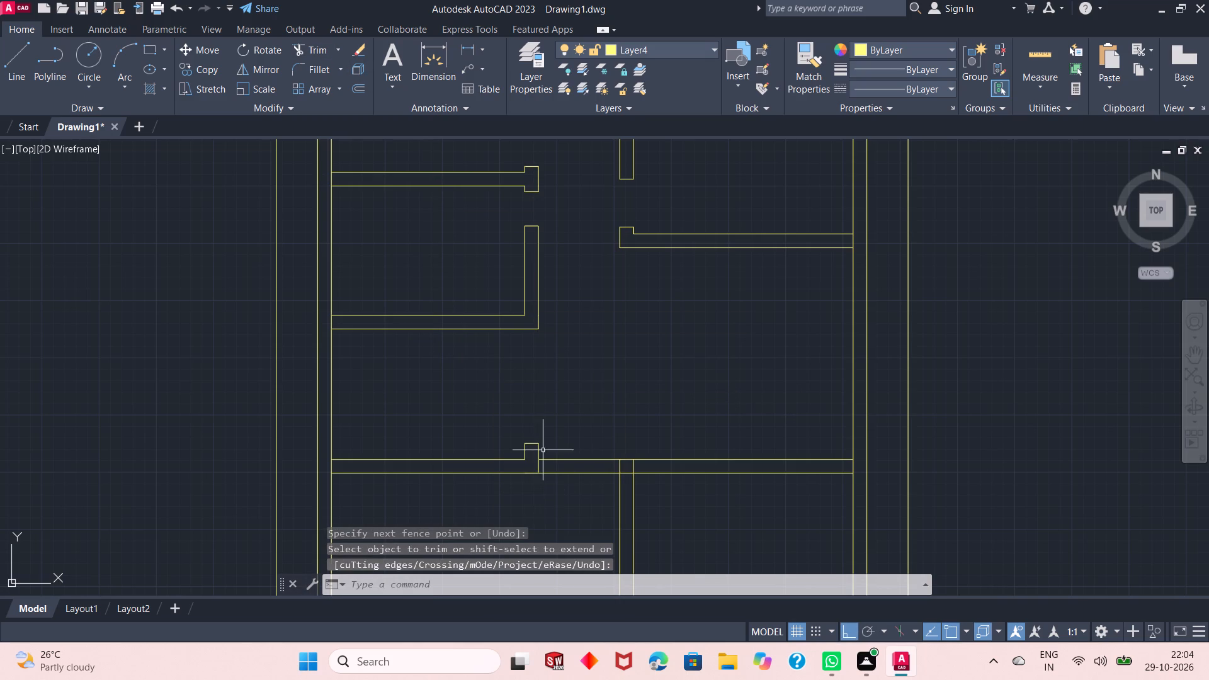
# Trim both faces of the long horizontal wall between the stub and the right vertical partition, opening a passage.
pyautogui.rightClick(590, 302)
pyautogui.click(613, 310)
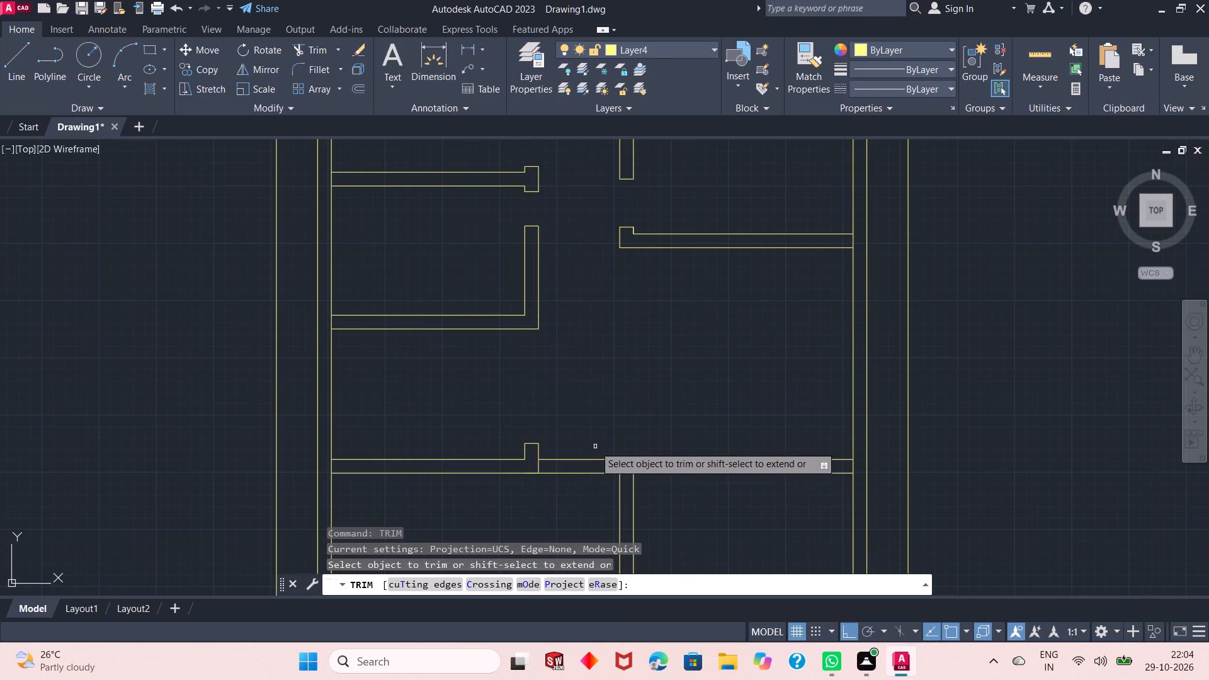
pyautogui.click(594, 445)
pyautogui.click(555, 500)
pyautogui.rightClick(587, 343)
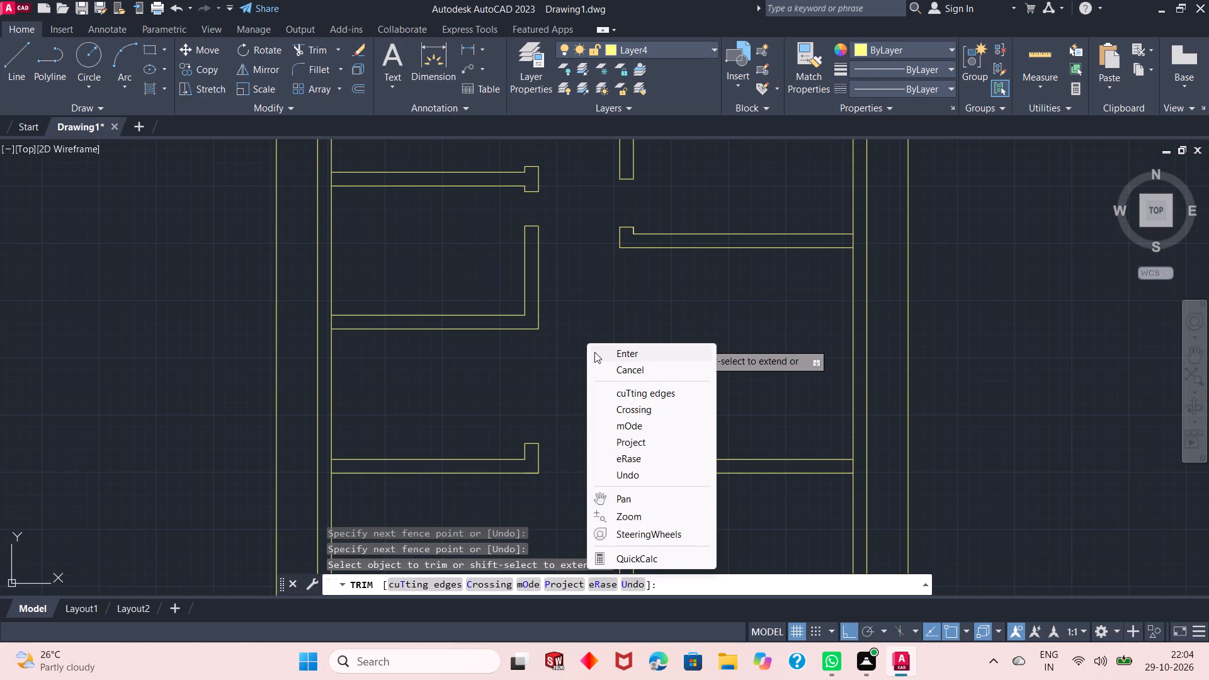
pyautogui.click(600, 353)
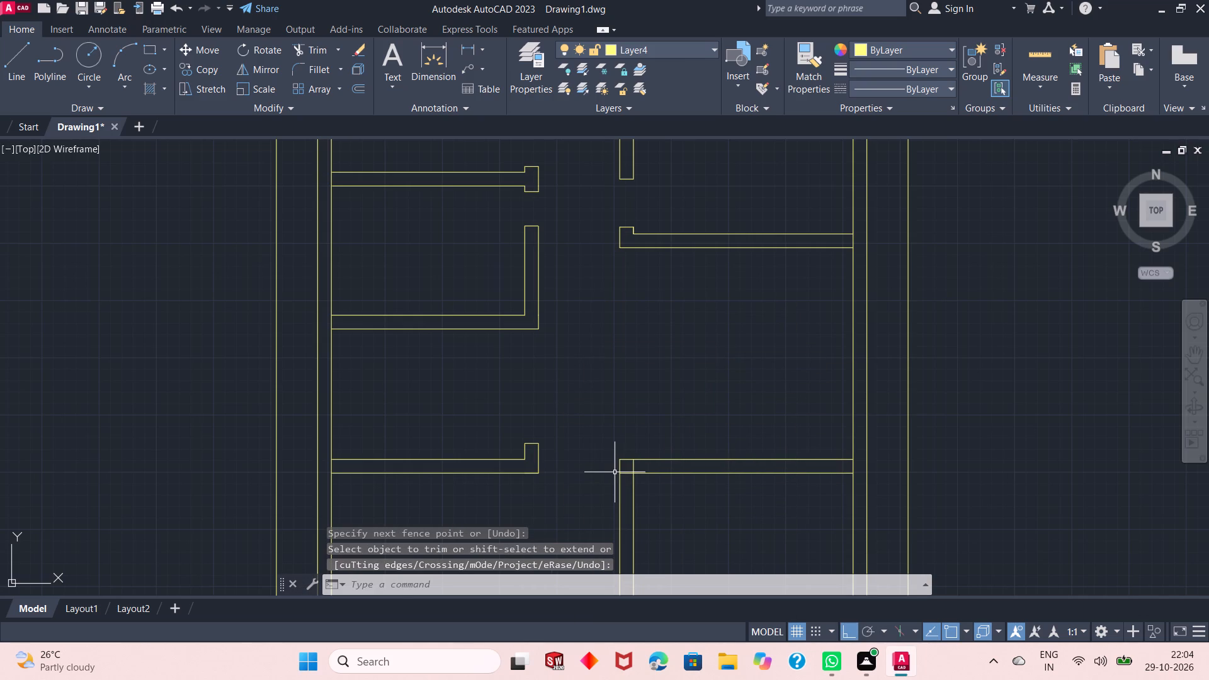
# Examine the overall plan and the lower rooms around the newly opened passage.
pyautogui.scroll(-1, 610, 377)
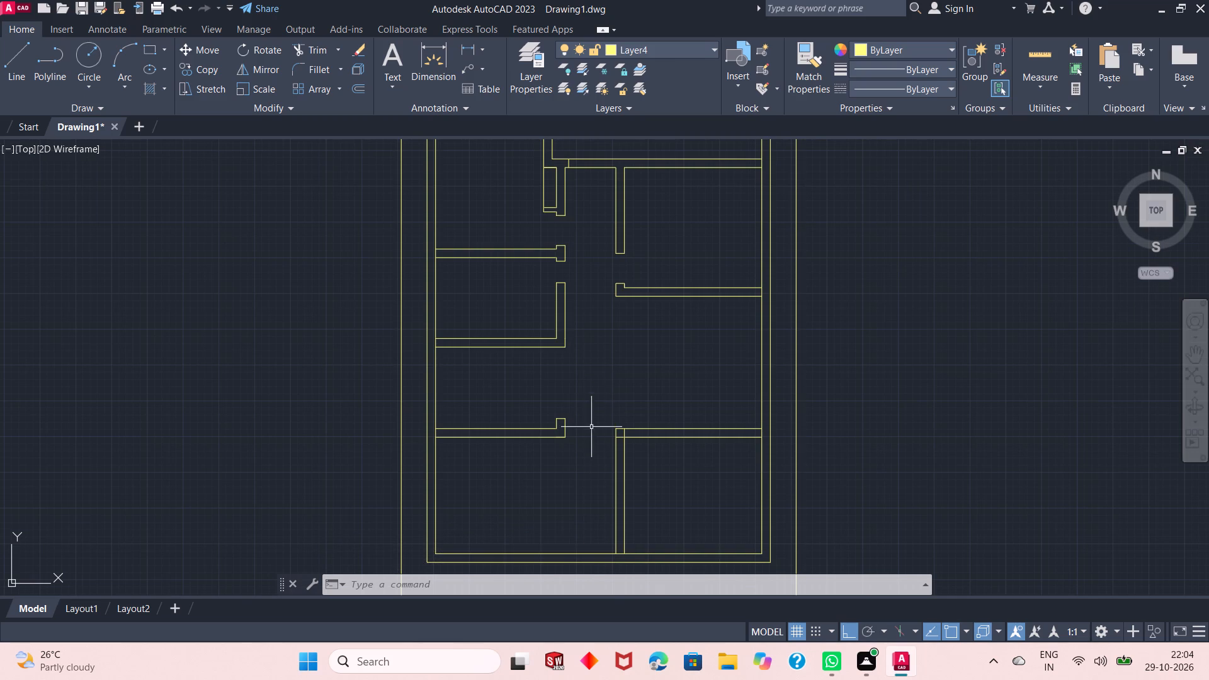
pyautogui.scroll(1, 581, 478)
pyautogui.scroll(-1, 462, 477)
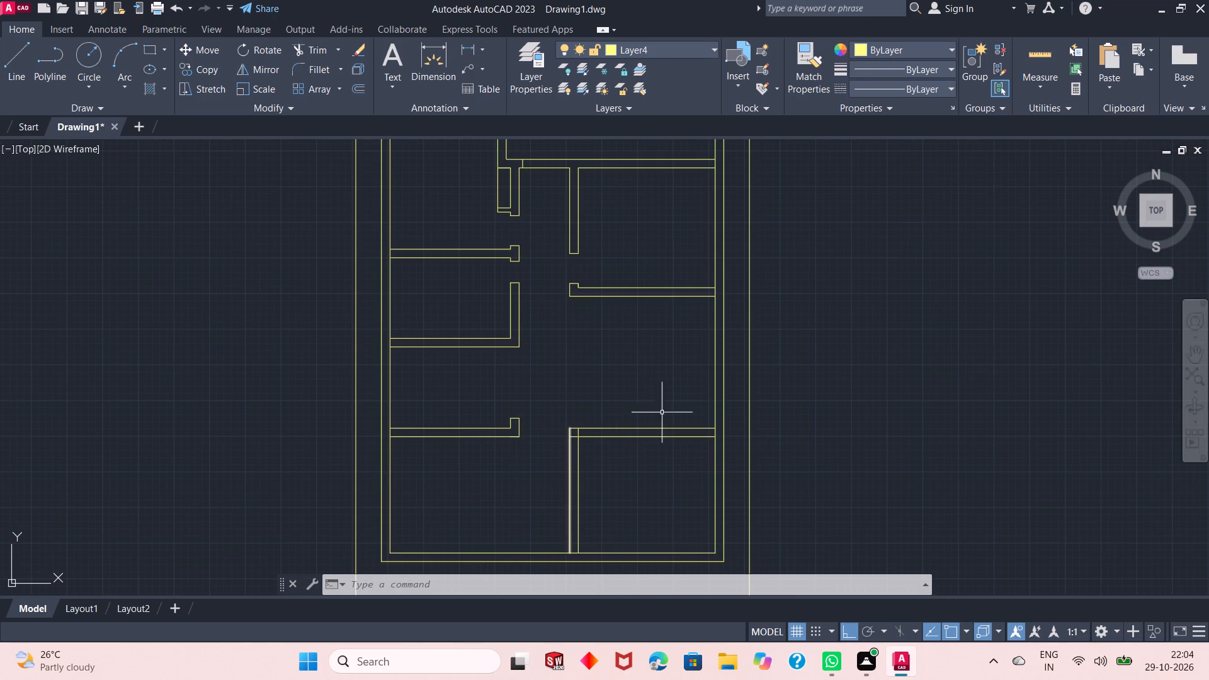
pyautogui.scroll(1, 689, 353)
pyautogui.scroll(-1, 378, 405)
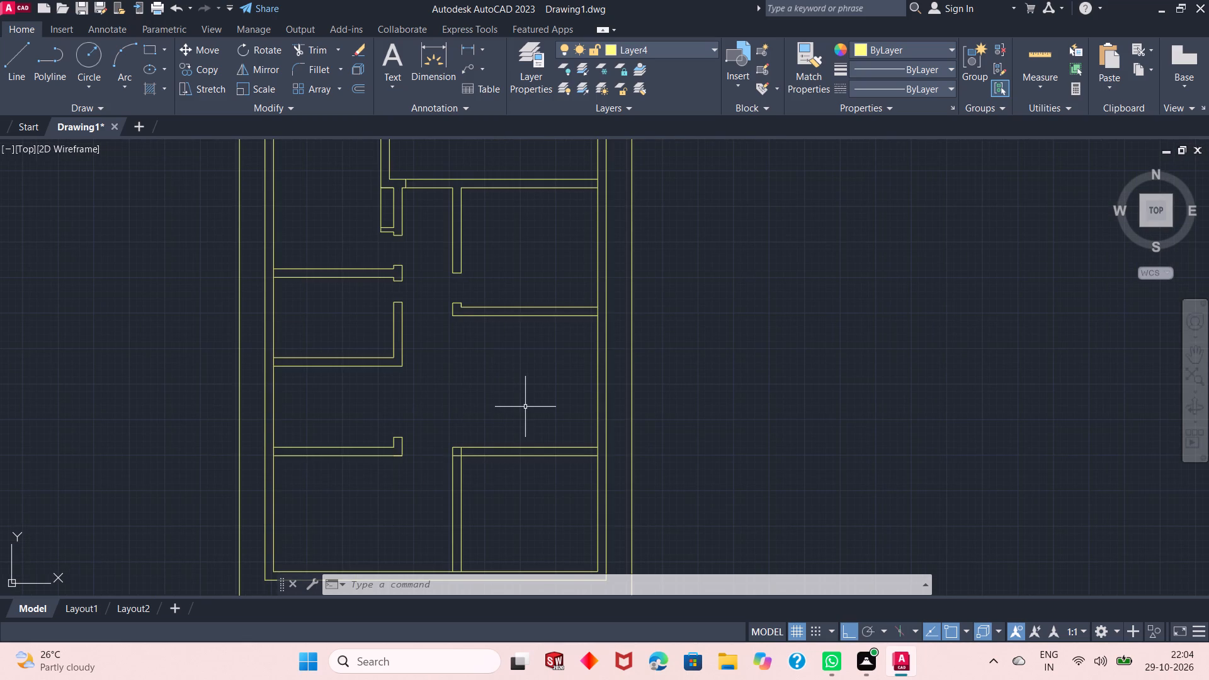
pyautogui.scroll(1, 525, 406)
pyautogui.scroll(-1, 519, 407)
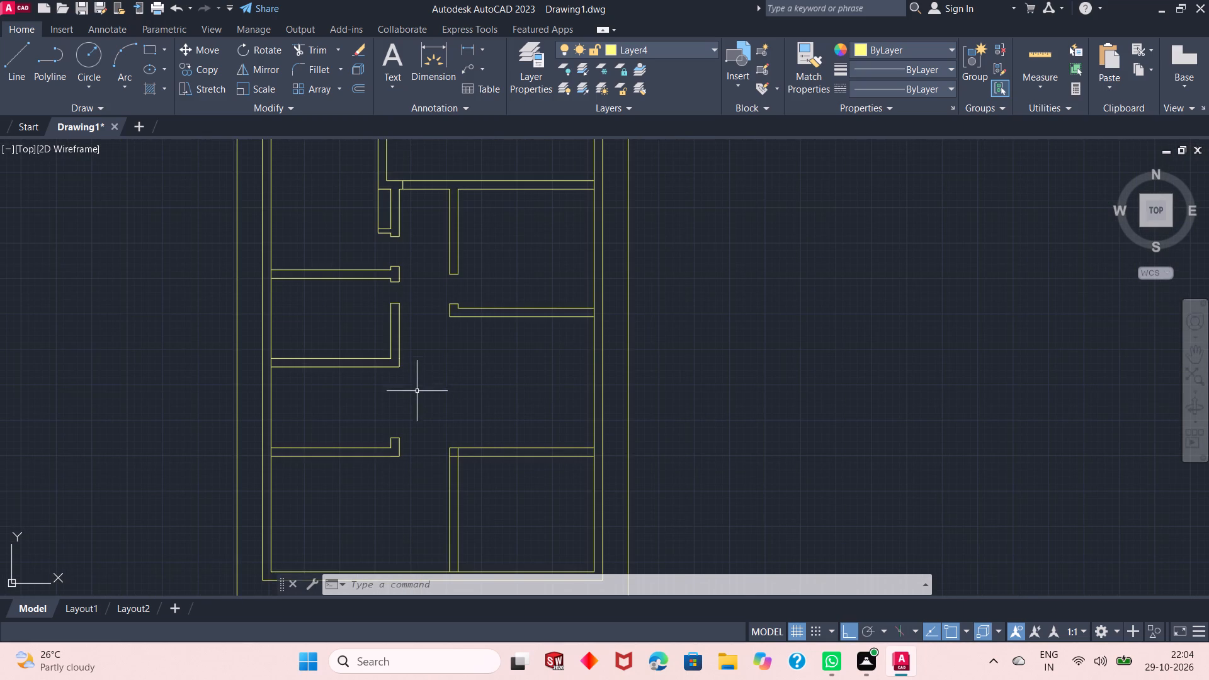
pyautogui.scroll(1, 424, 394)
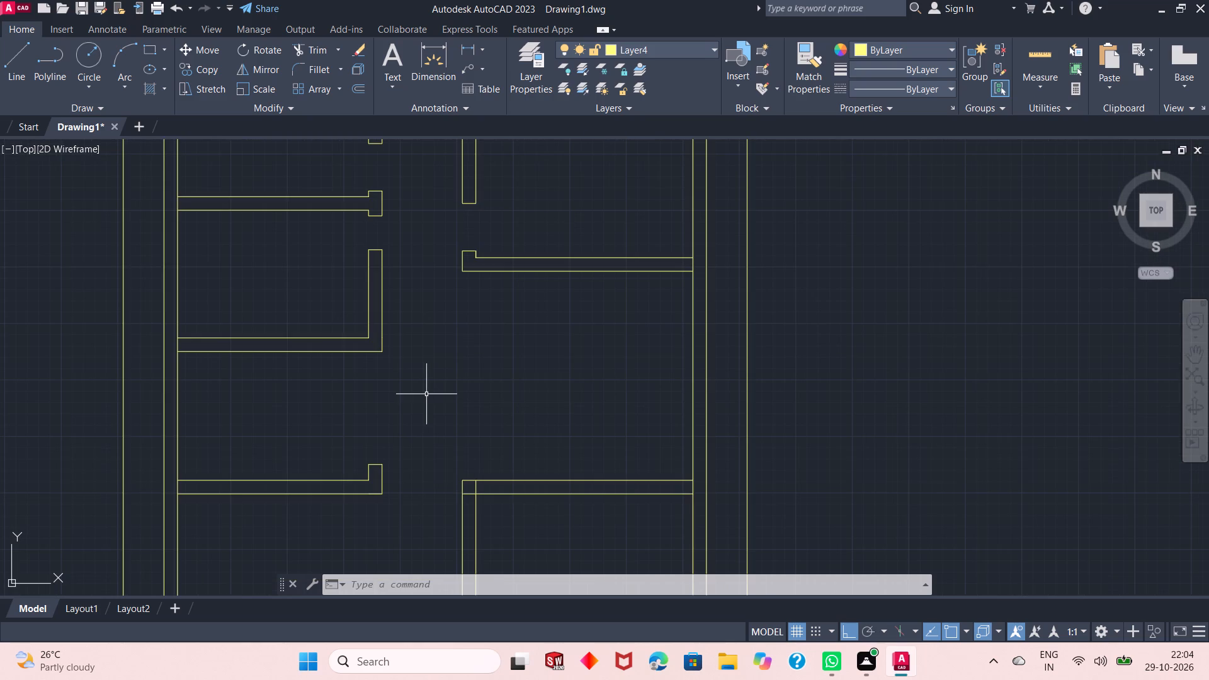
pyautogui.scroll(-1, 416, 378)
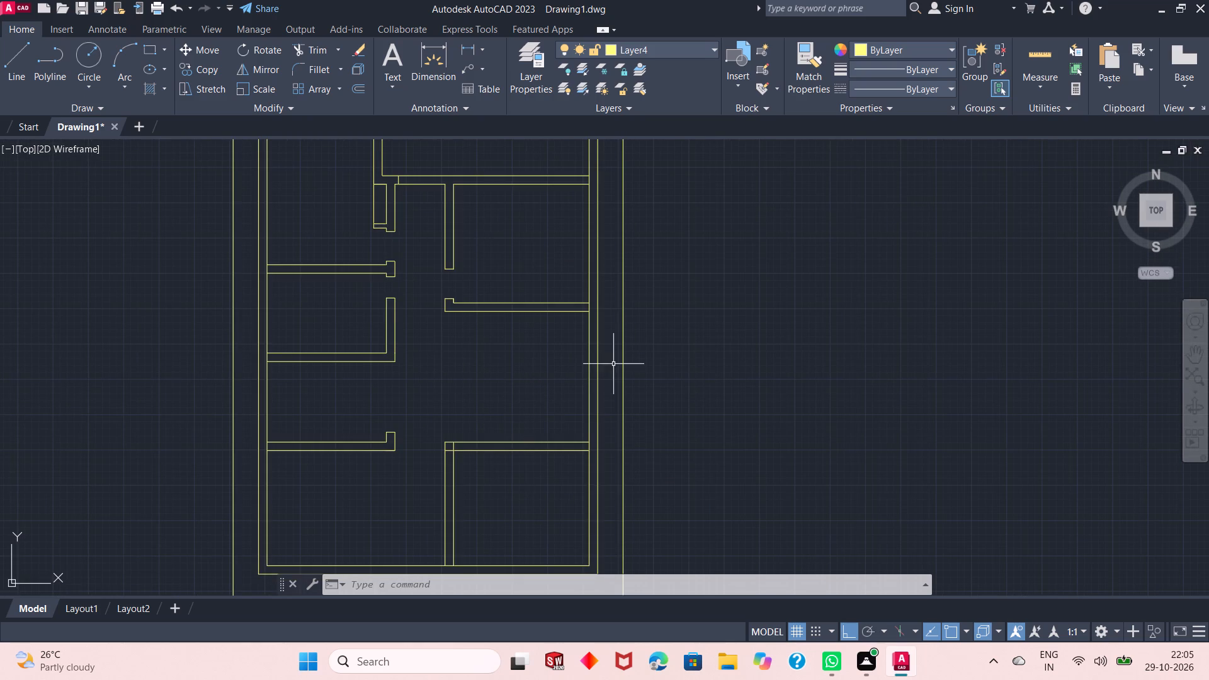
pyautogui.scroll(-1, 481, 382)
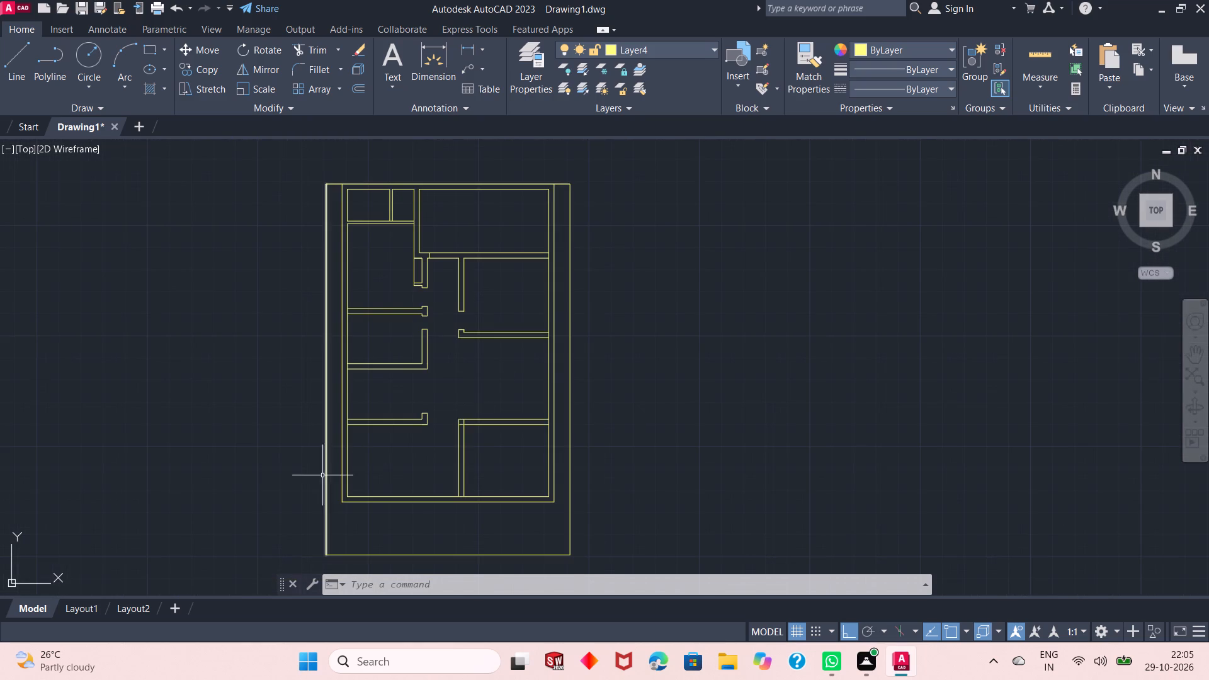
pyautogui.scroll(1, 404, 474)
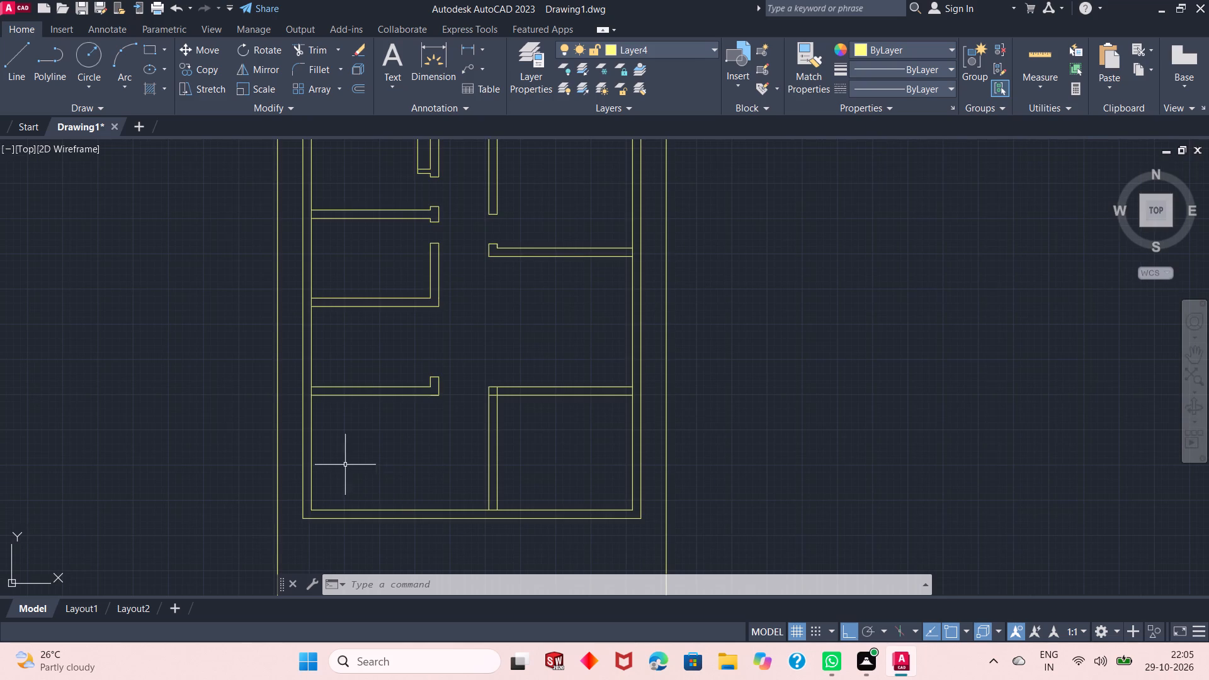
pyautogui.scroll(1, 325, 465)
pyautogui.scroll(-1, 504, 423)
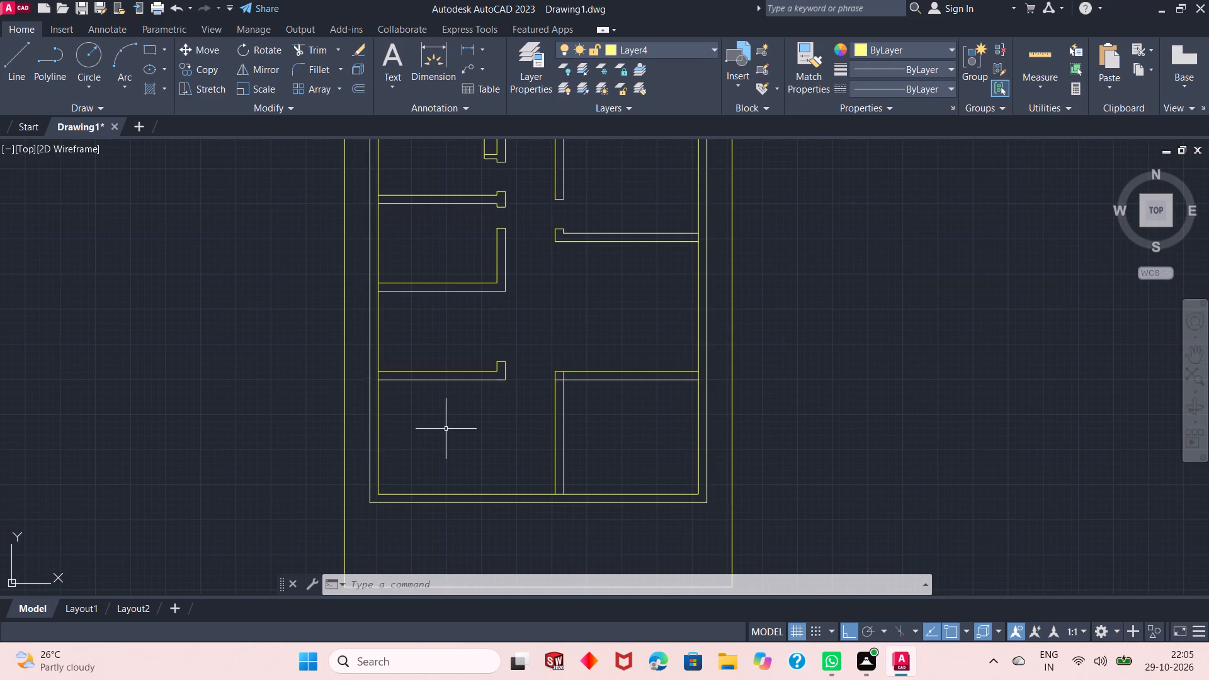
pyautogui.scroll(1, 425, 467)
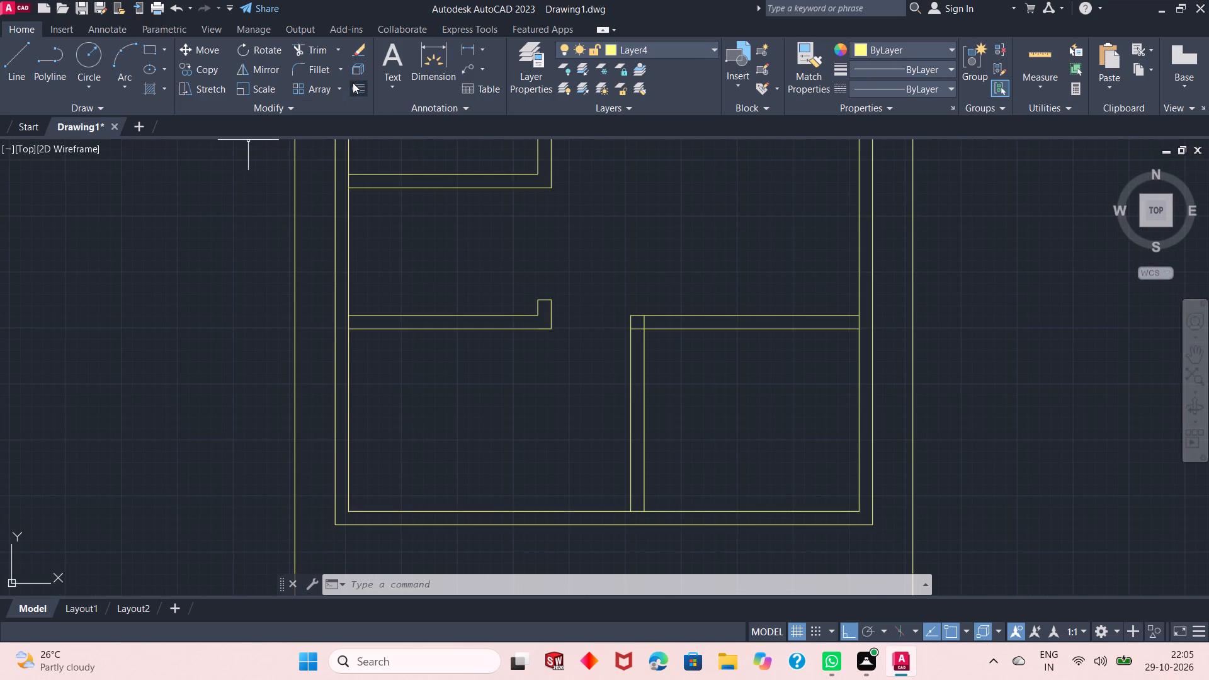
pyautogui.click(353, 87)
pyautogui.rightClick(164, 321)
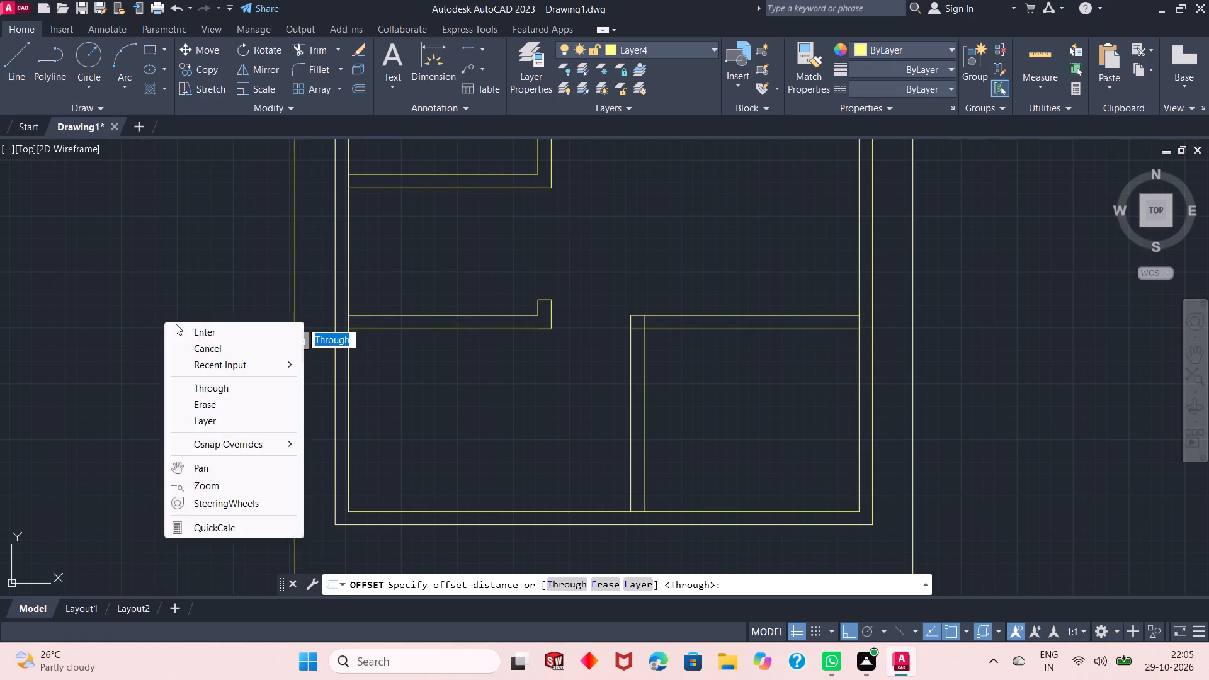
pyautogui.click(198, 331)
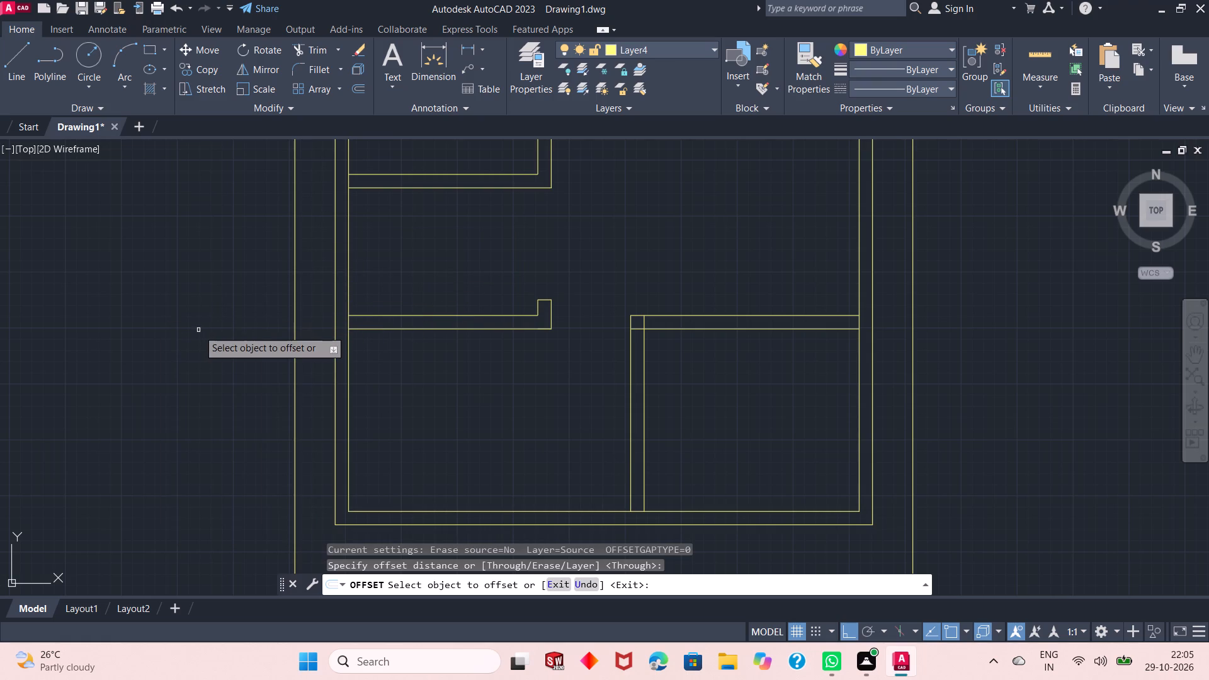
# Measure the interior width and height of the lower right room with Quick measure.
pyautogui.click(1026, 57)
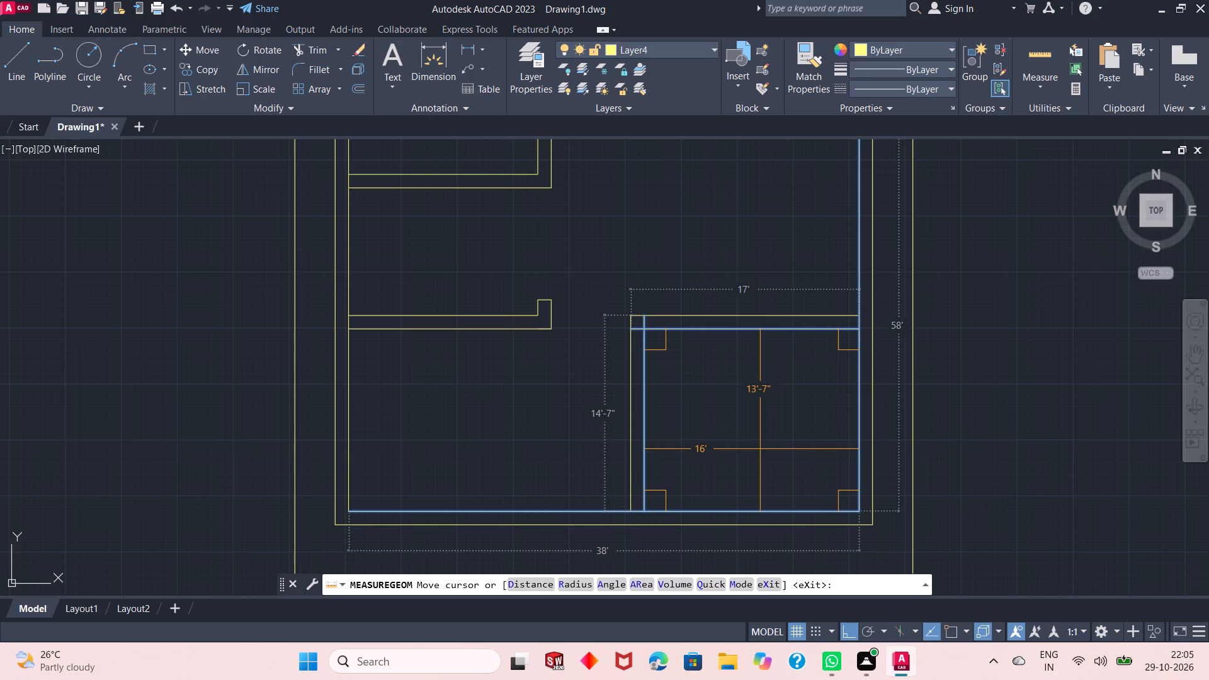
pyautogui.press('Escape')
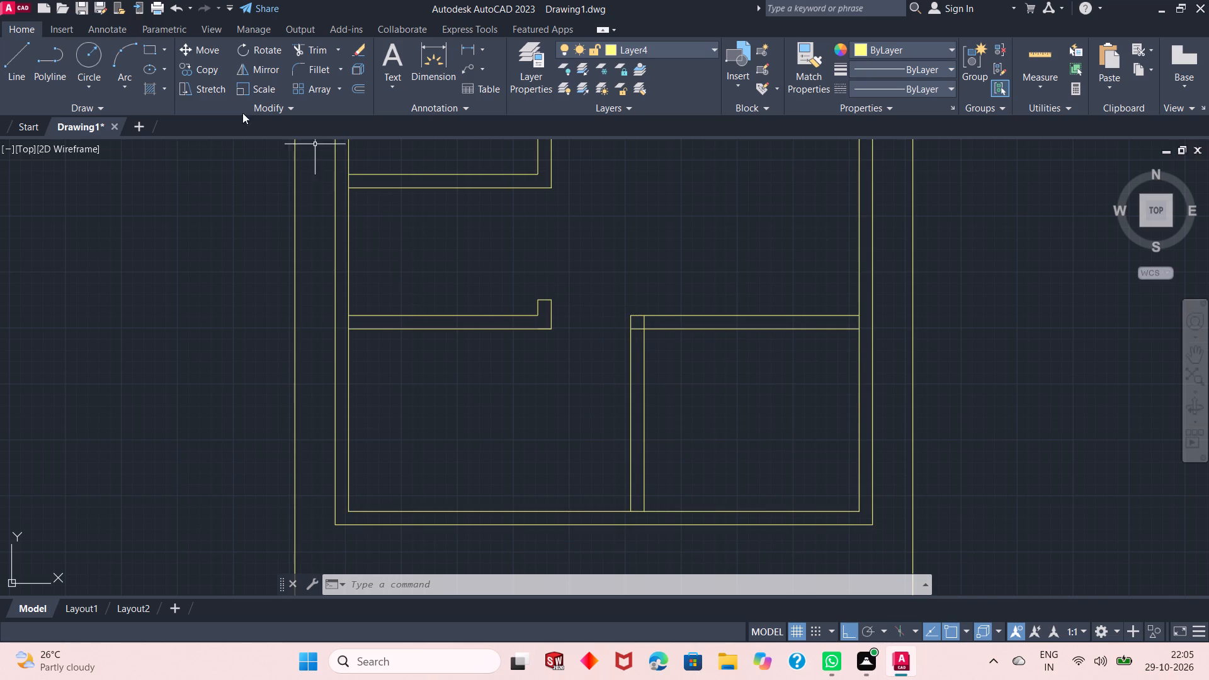
# Offset the left horizontal wall's lower face 7' down, and offset that new line 1' down to form a second wall.
pyautogui.click(360, 89)
pyautogui.rightClick(123, 266)
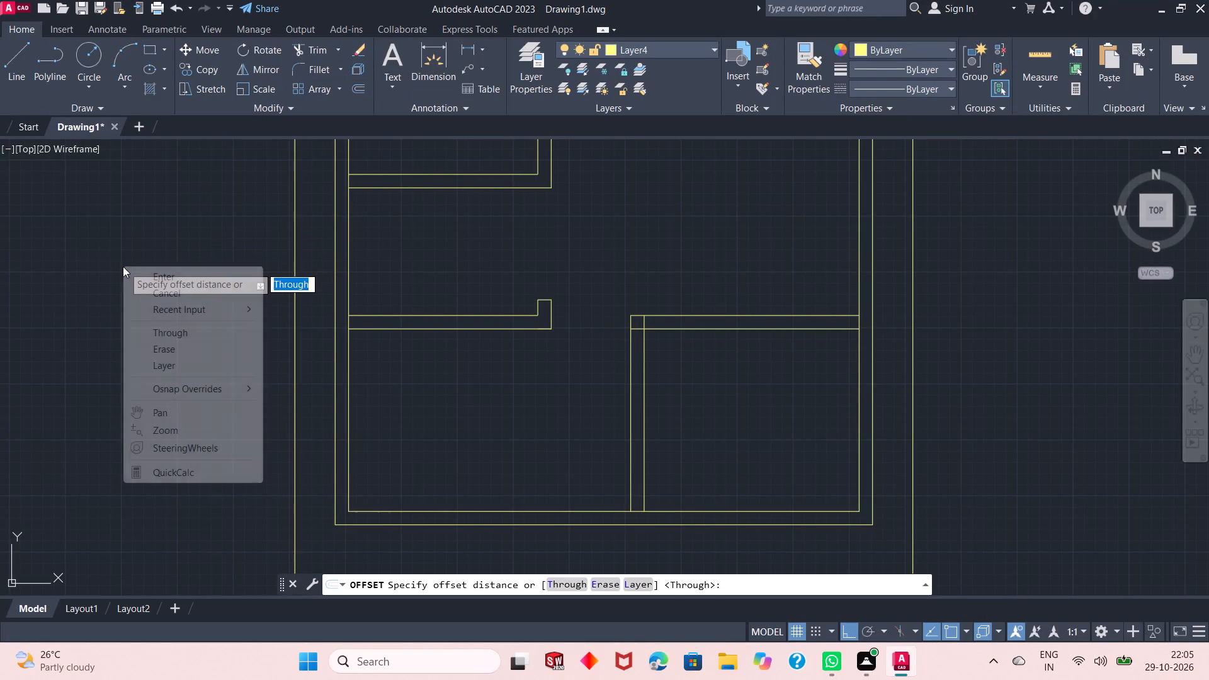
pyautogui.click(161, 279)
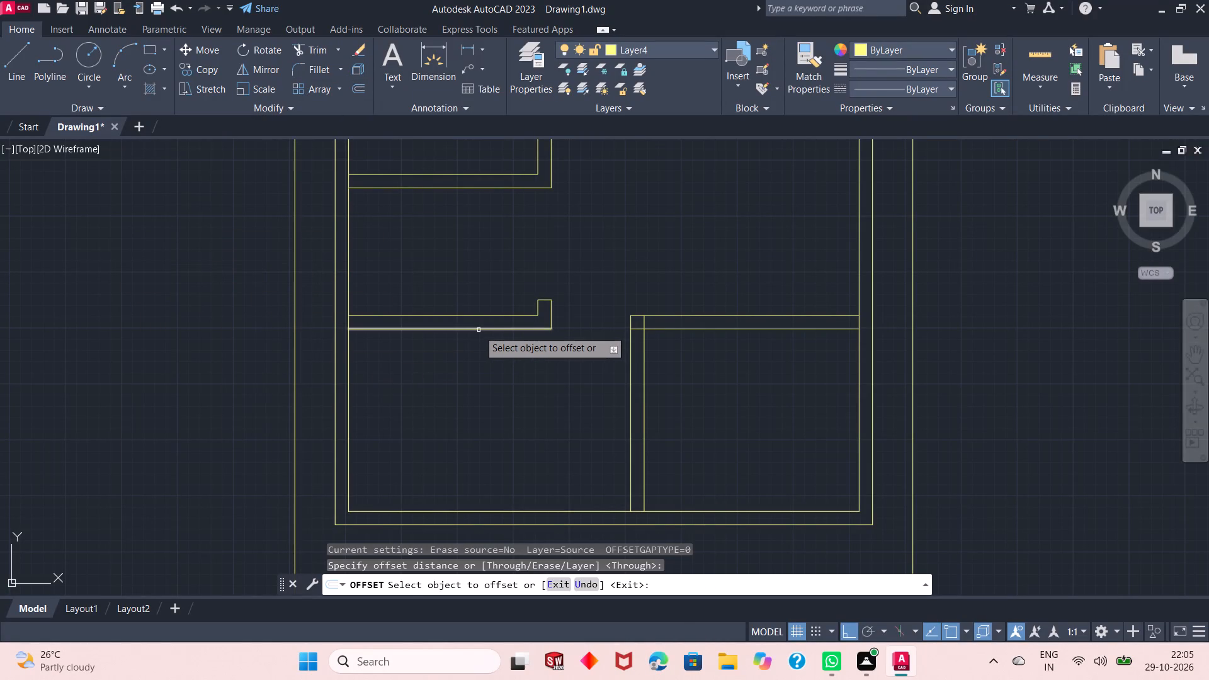
pyautogui.click(480, 330)
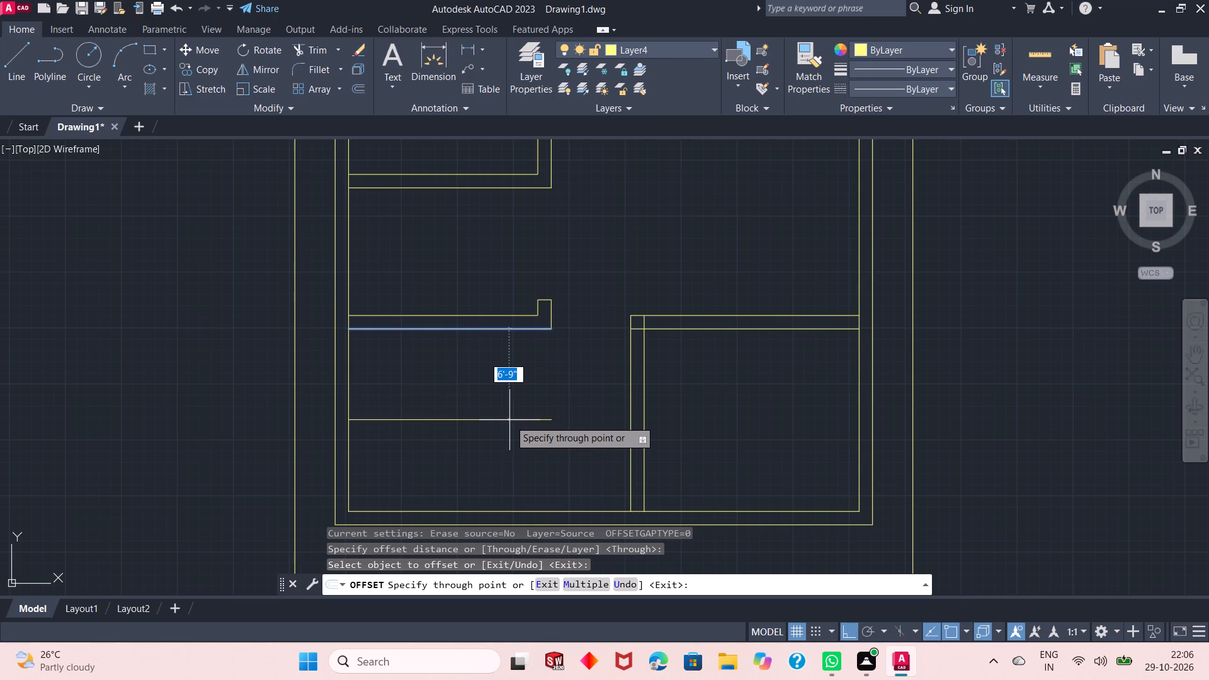
pyautogui.write("7'")
pyautogui.press('Return')
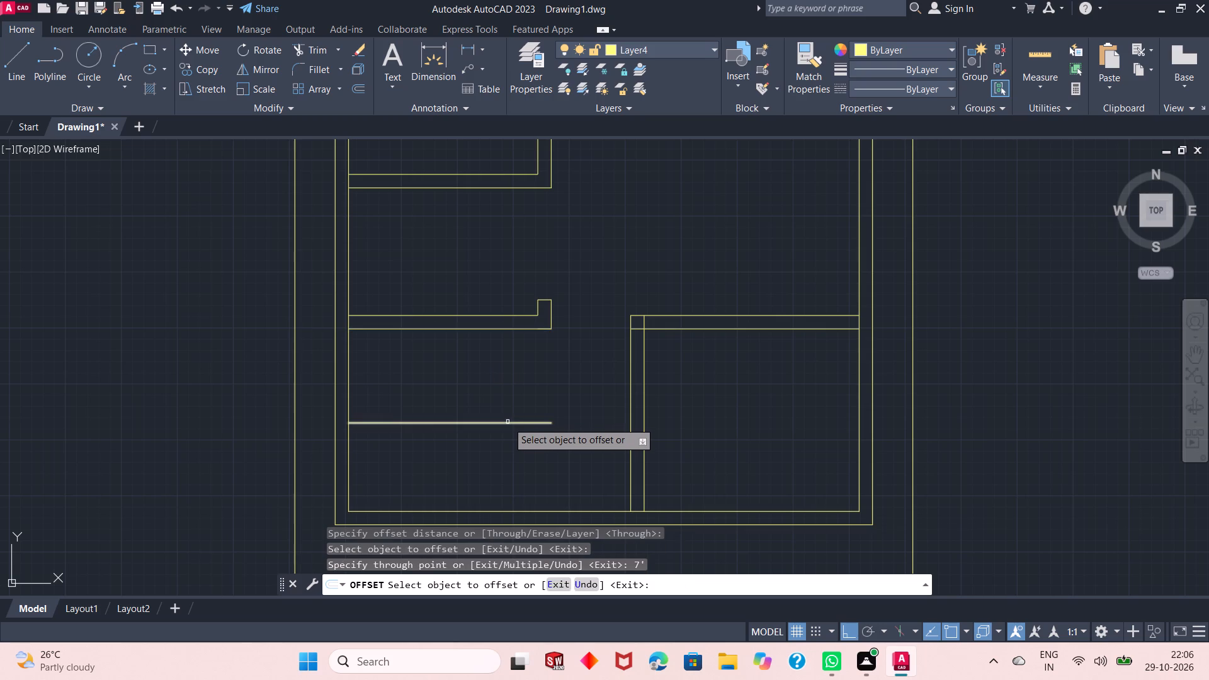
pyautogui.click(508, 424)
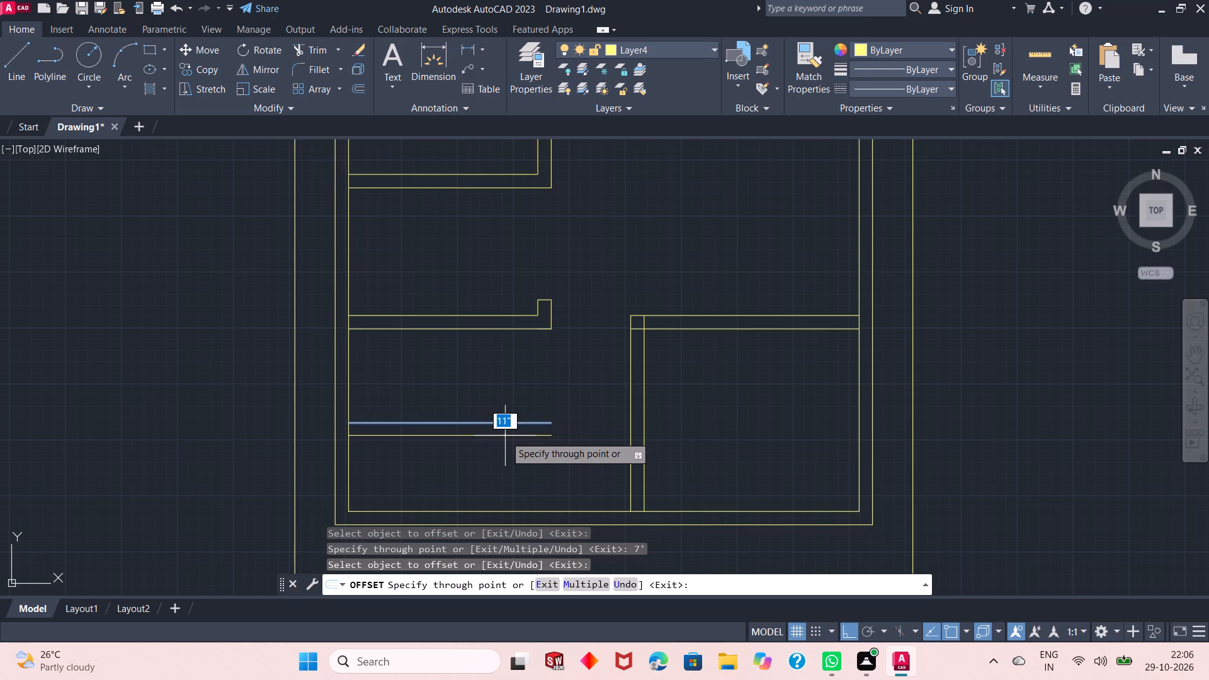
pyautogui.write("1'")
pyautogui.press('Return')
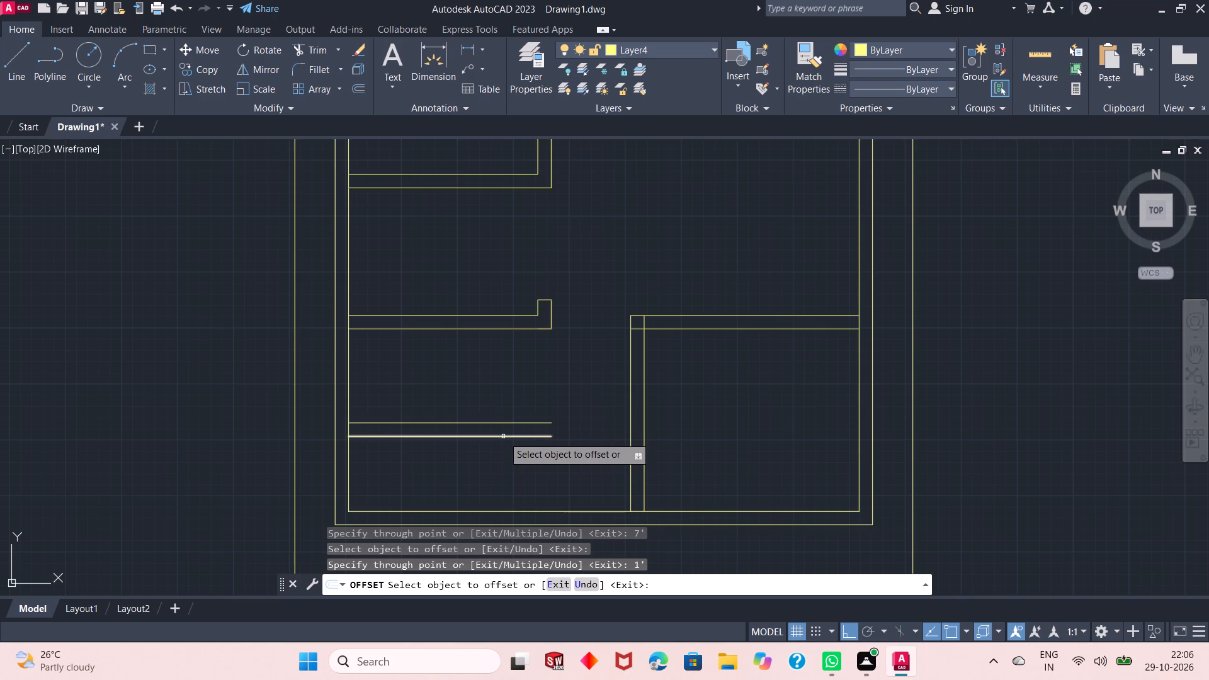
pyautogui.rightClick(215, 324)
pyautogui.click(246, 339)
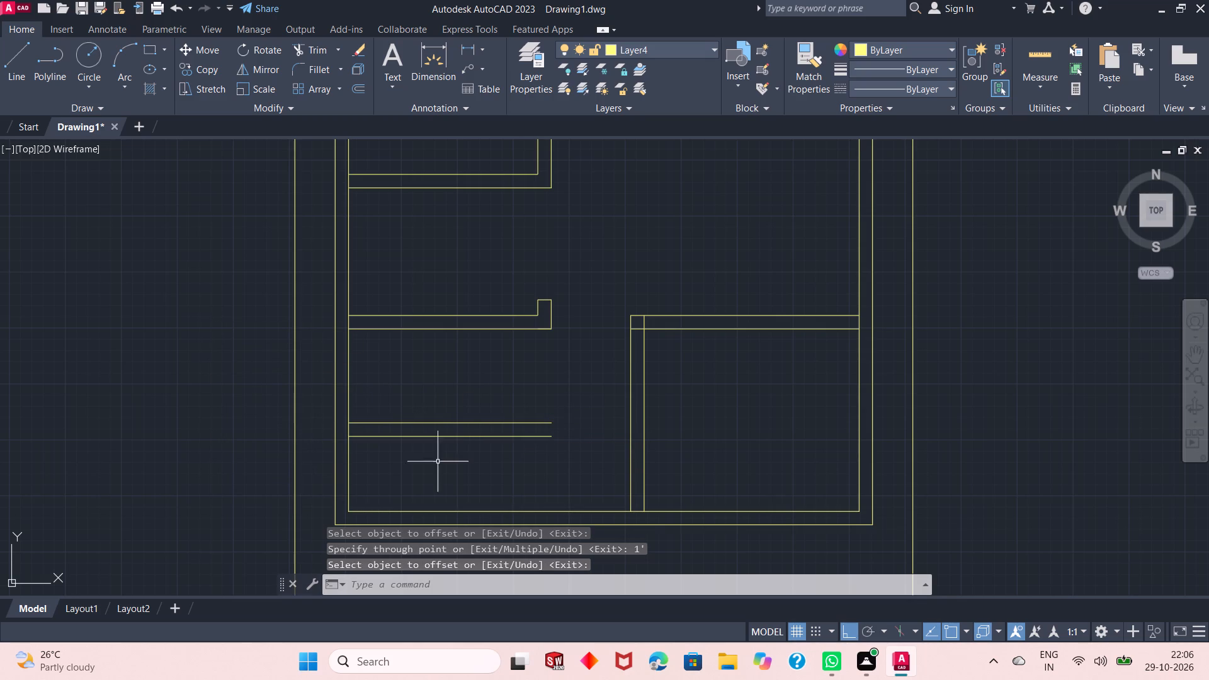
# Close the open end of the new lower left horizontal wall with a short vertical line joining its two faces.
pyautogui.scroll(-1, 406, 438)
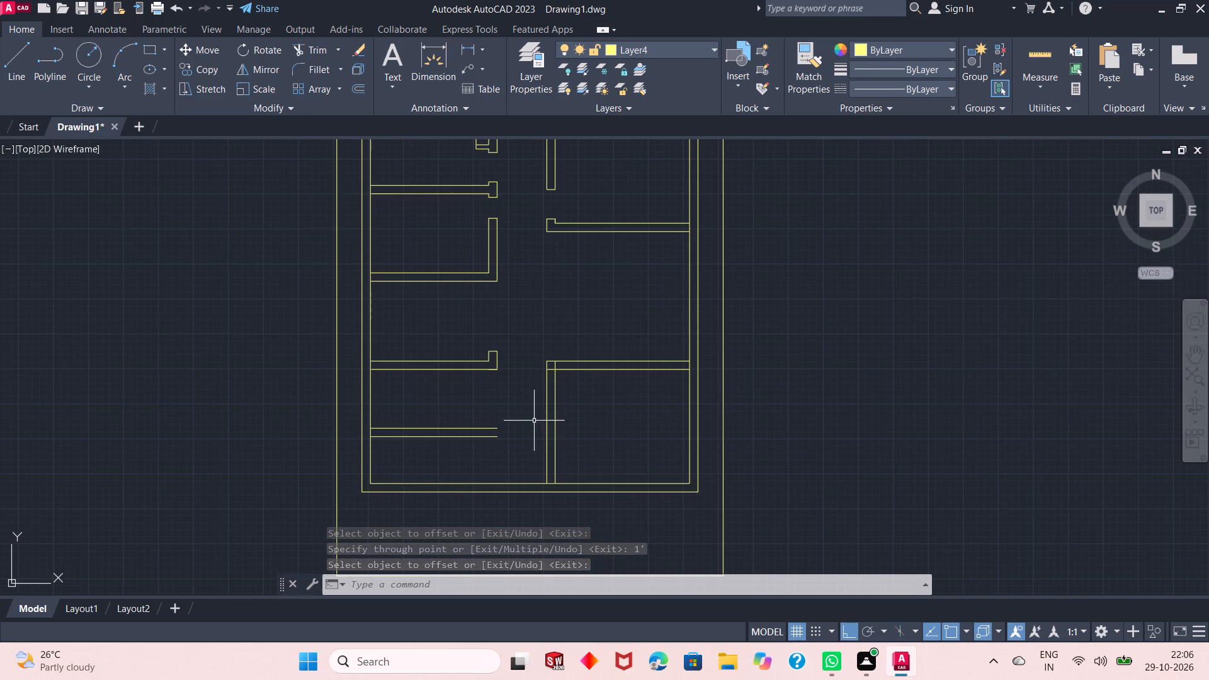
pyautogui.scroll(1, 506, 434)
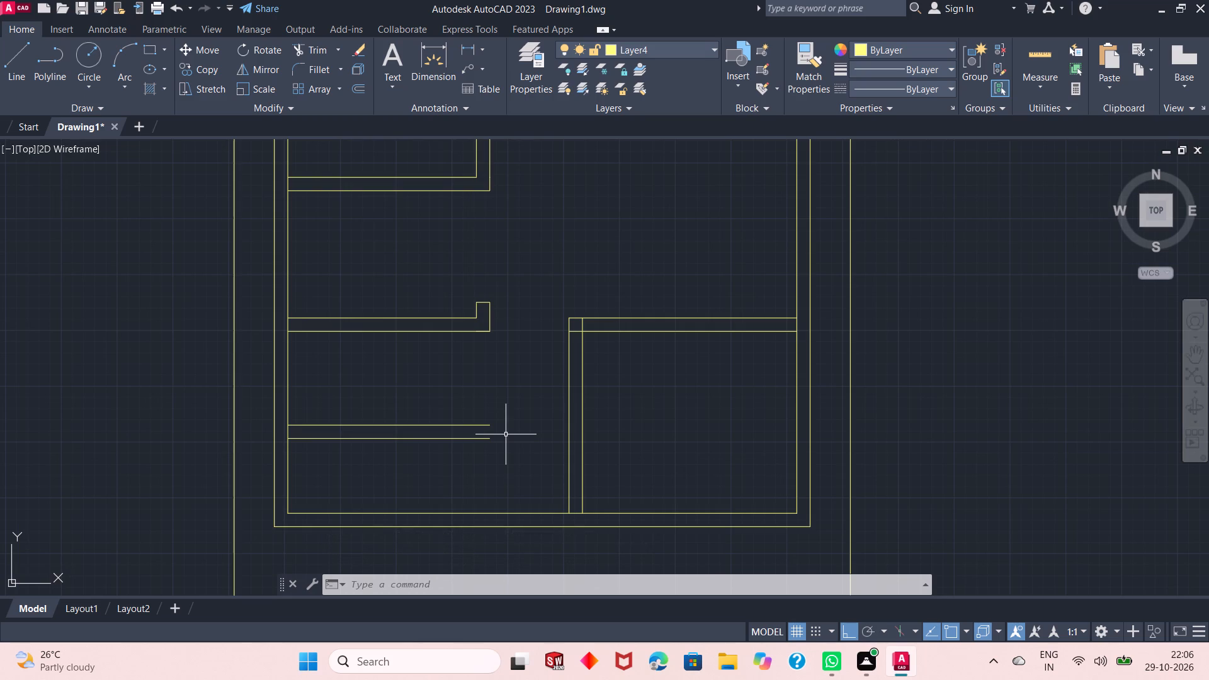
pyautogui.click(25, 59)
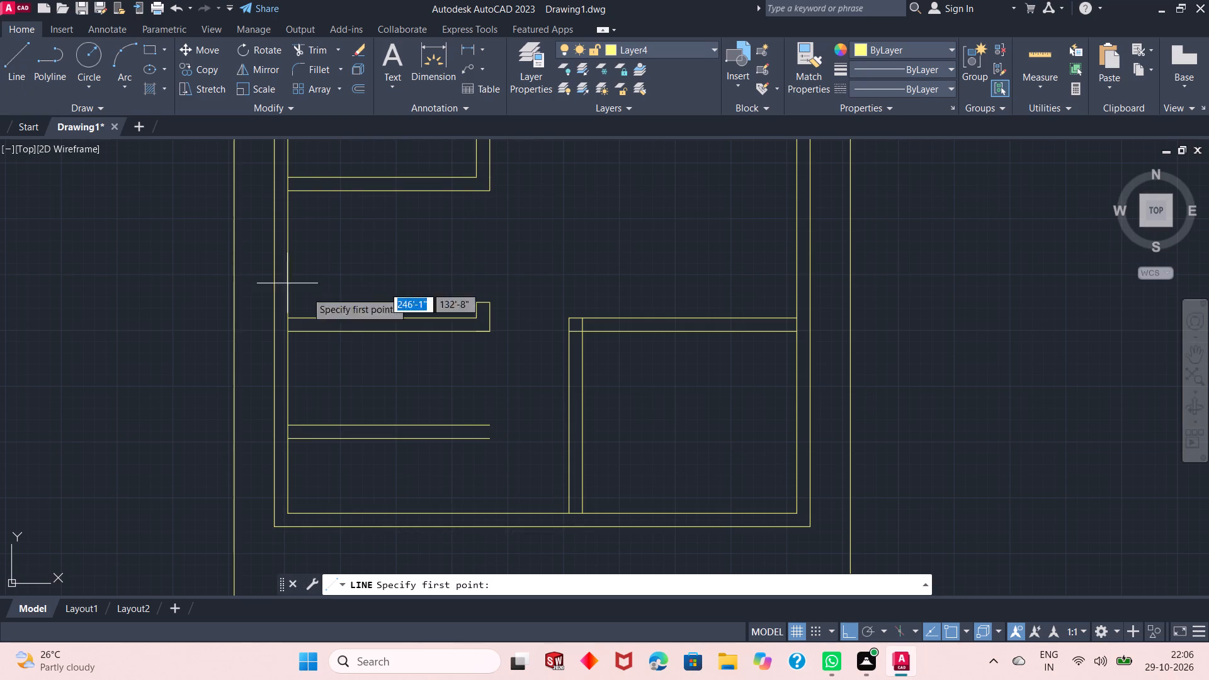
pyautogui.click(489, 427)
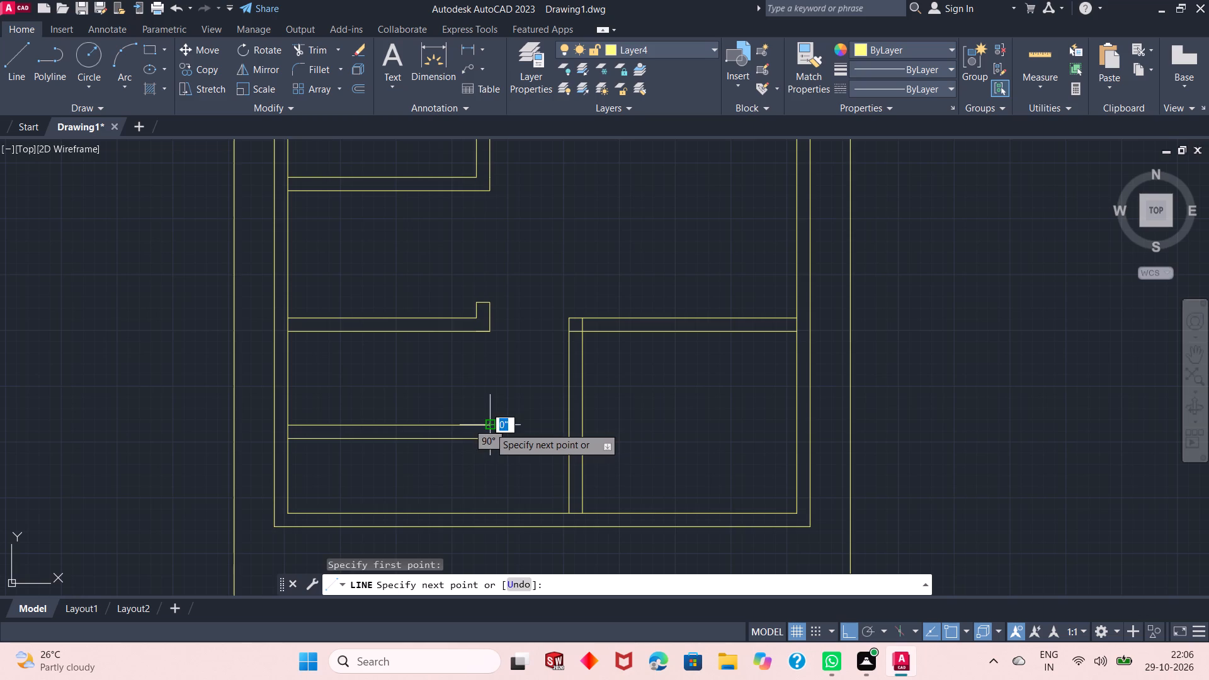
pyautogui.click(489, 439)
pyautogui.rightClick(519, 407)
pyautogui.click(560, 414)
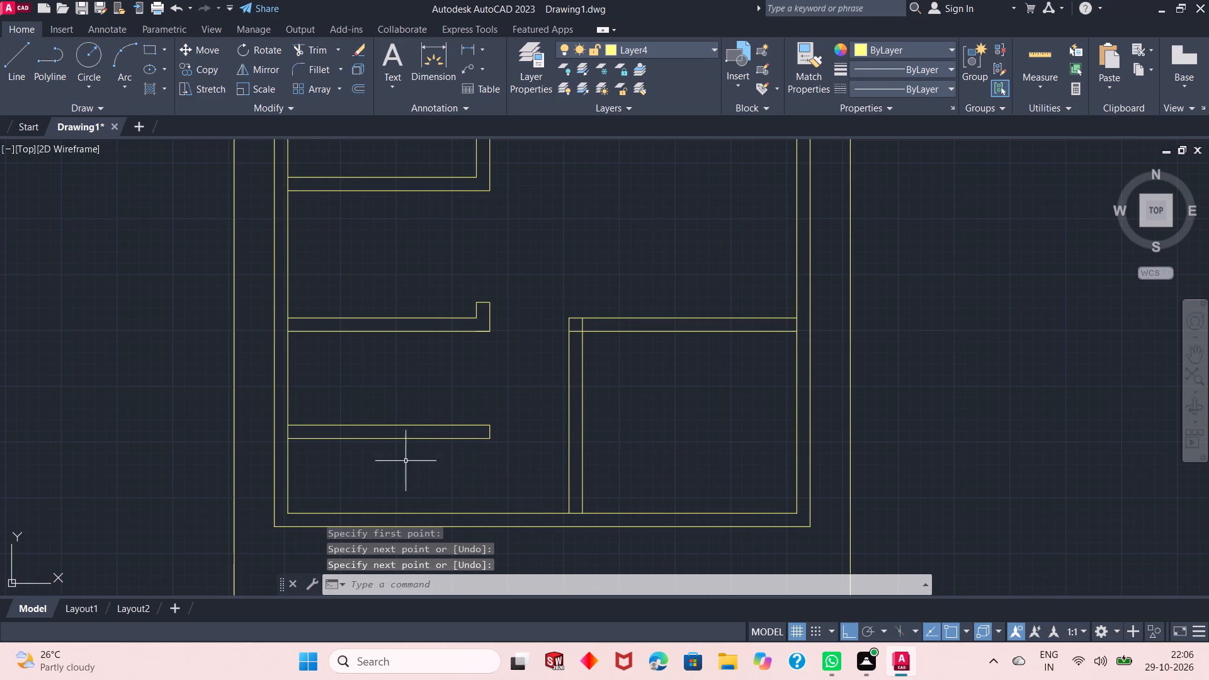
# Examine the lower rooms and the space between the two lower left horizontal walls.
pyautogui.scroll(-1, 326, 466)
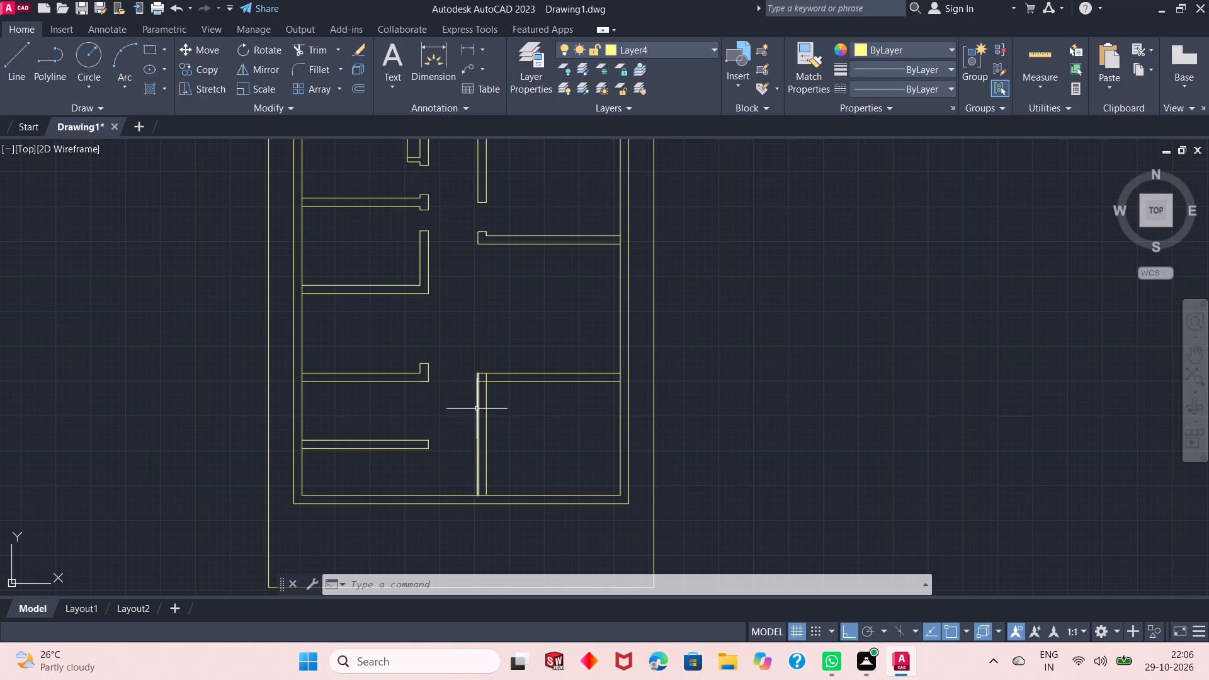
pyautogui.scroll(1, 477, 408)
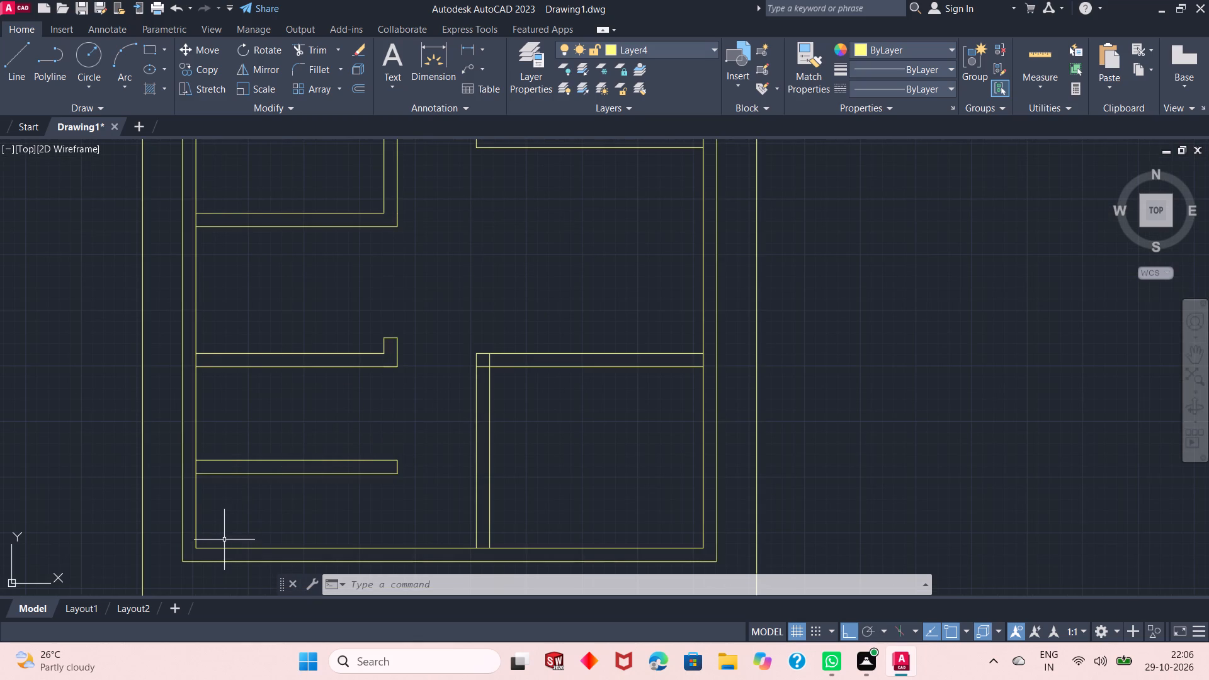
pyautogui.scroll(-1, 231, 491)
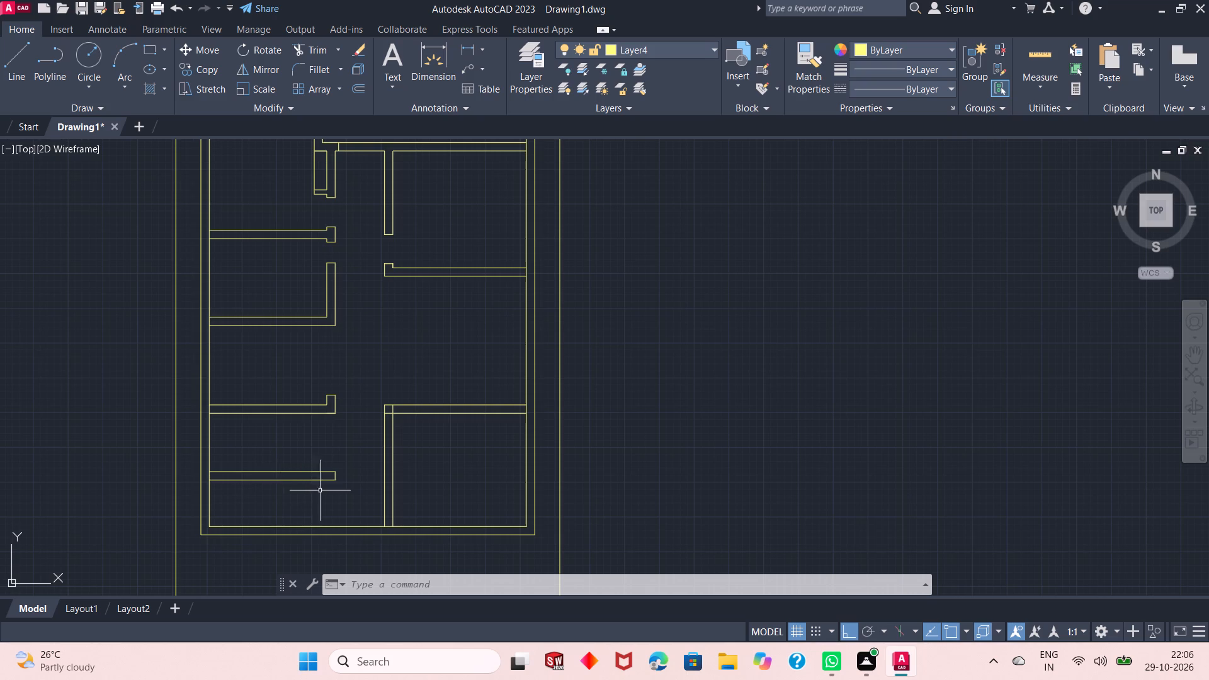
pyautogui.scroll(1, 359, 422)
pyautogui.scroll(-1, 250, 428)
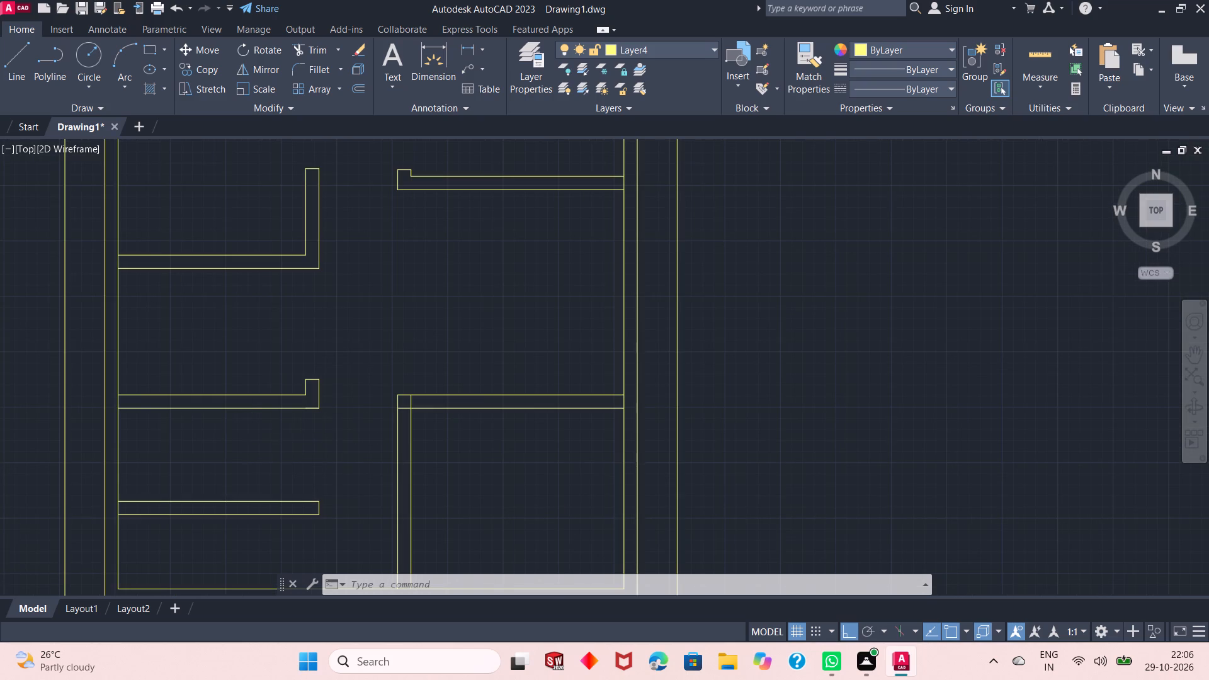
pyautogui.scroll(1, 292, 465)
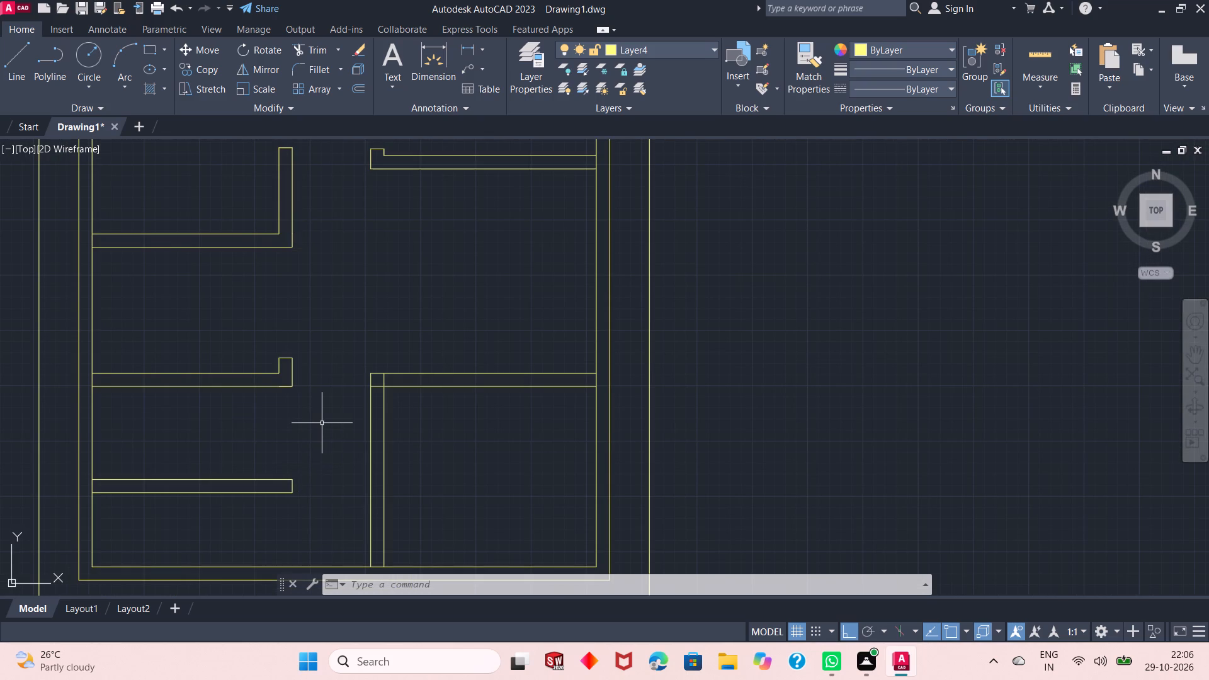
pyautogui.scroll(-1, 324, 422)
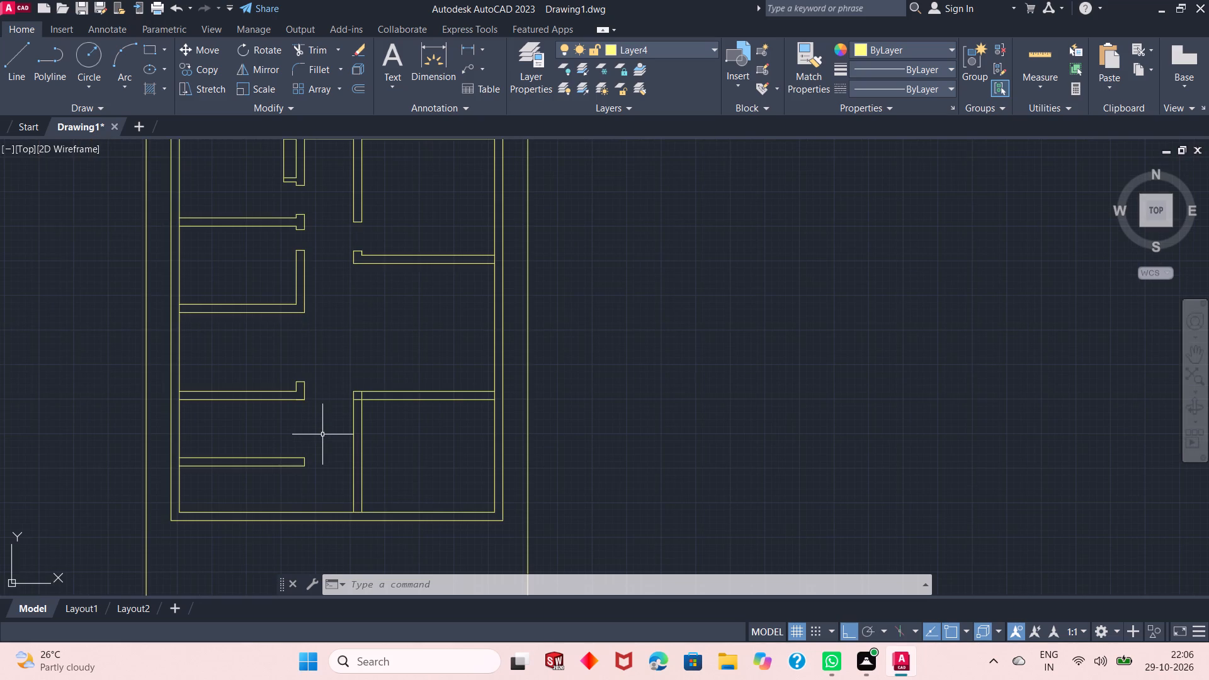
pyautogui.scroll(1, 291, 453)
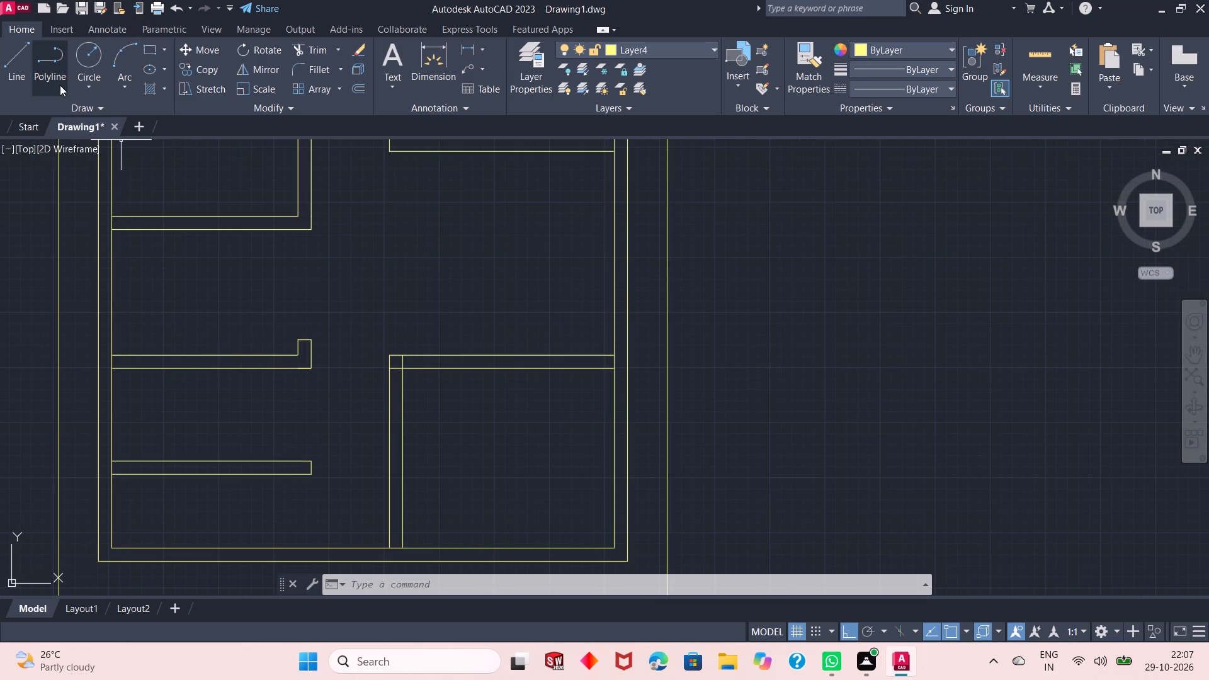
# Draw a vertical line between the facing sides of the two lower left horizontal walls, about 12'-9" from the left outer wall's inner face.
pyautogui.click(23, 67)
pyautogui.scroll(-1, 425, 297)
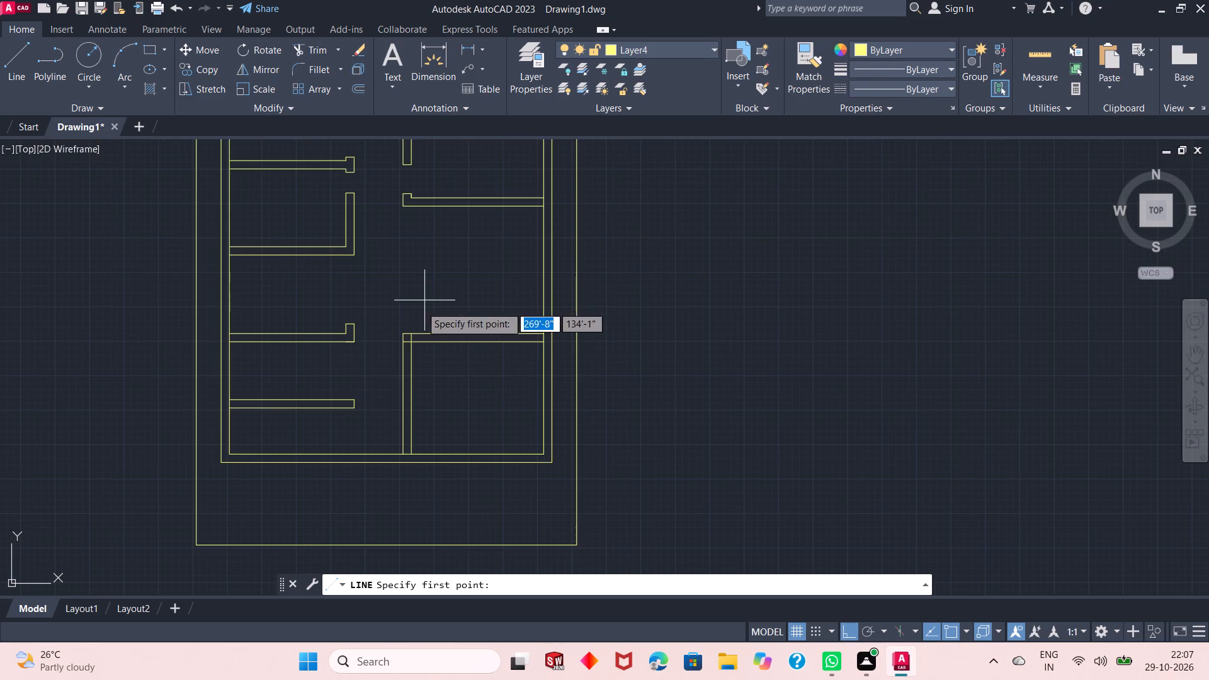
pyautogui.scroll(1, 210, 373)
pyautogui.scroll(1, 355, 336)
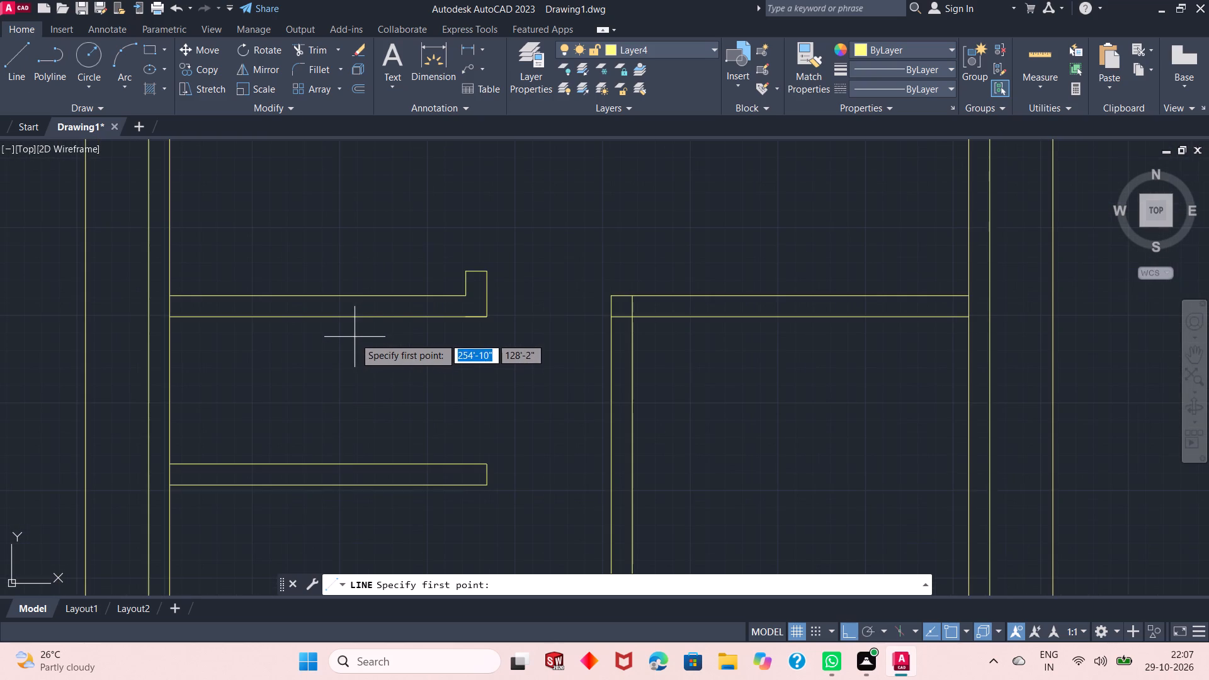
pyautogui.click(437, 317)
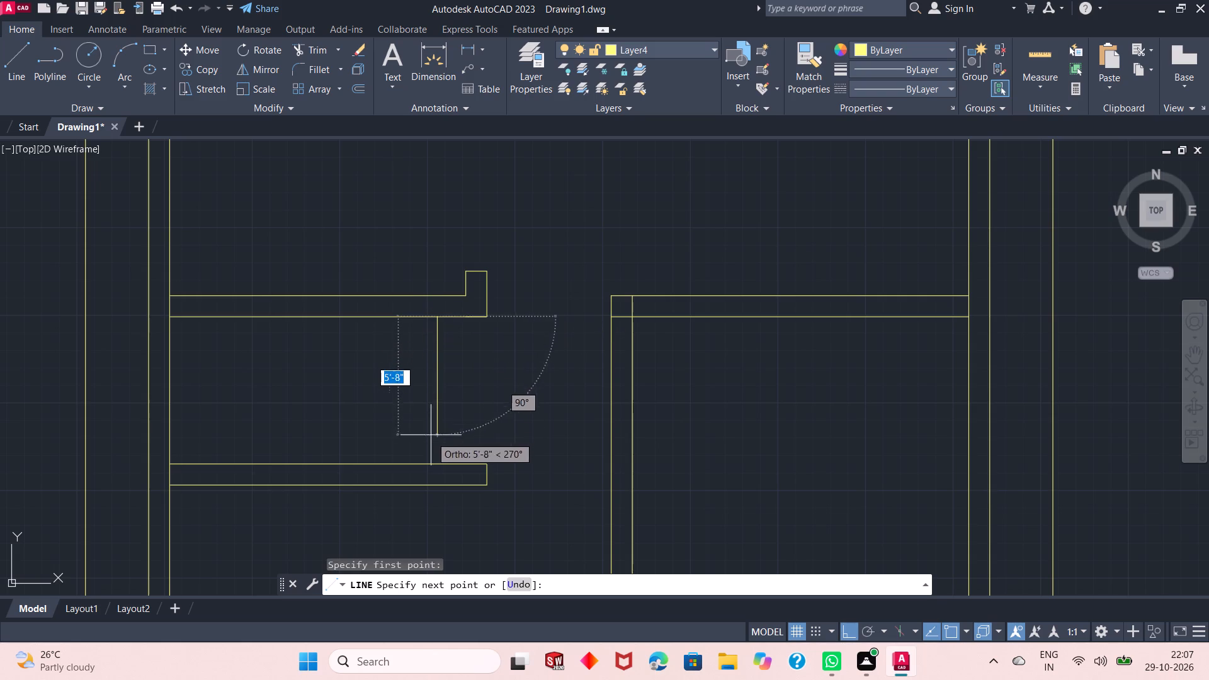
pyautogui.click(434, 465)
pyautogui.rightClick(488, 397)
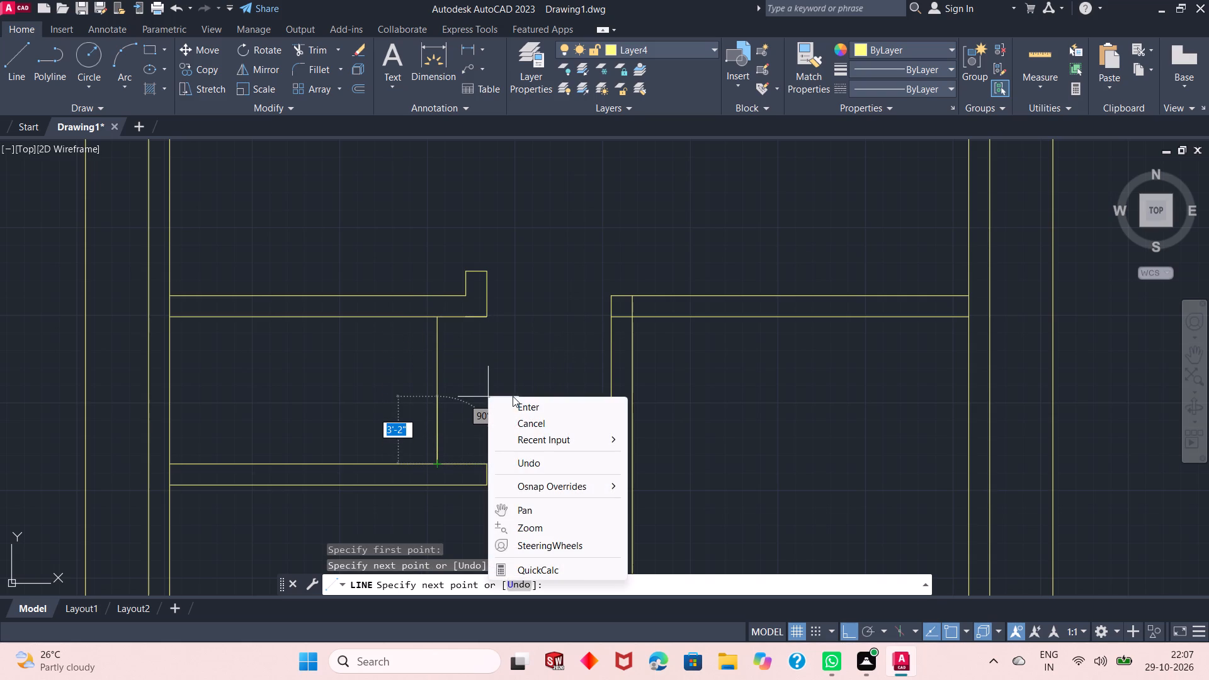
pyautogui.click(514, 397)
pyautogui.click(519, 409)
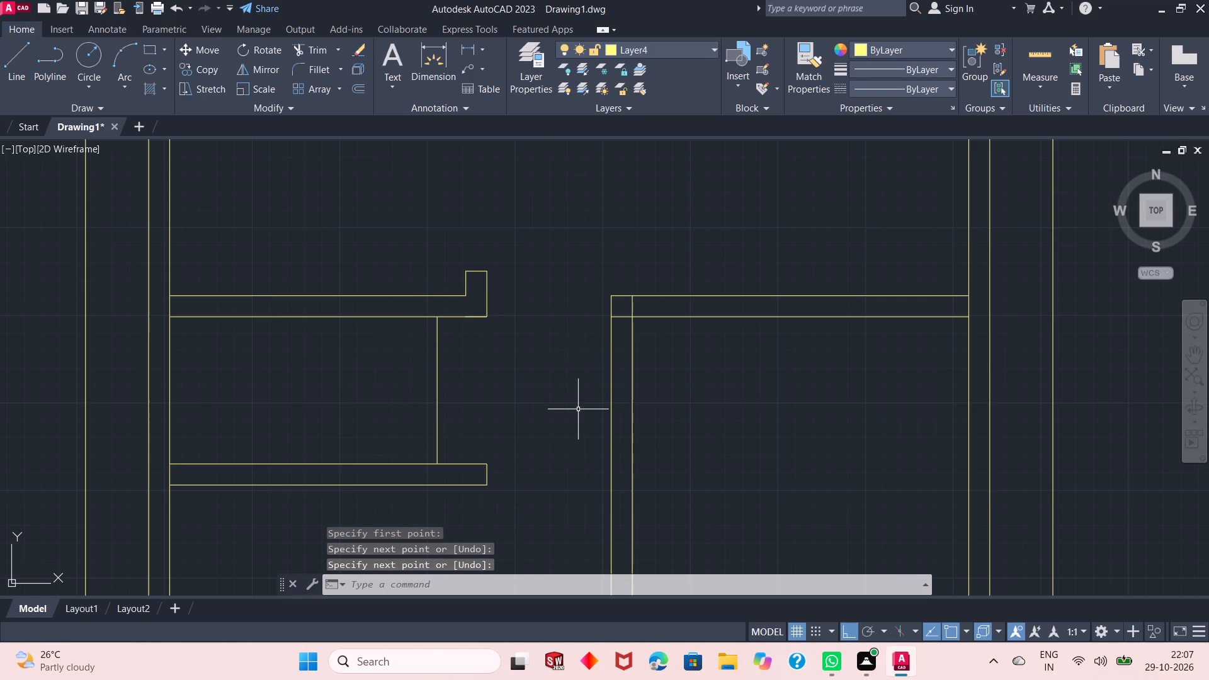
# Draw a horizontal line from the vertical line's midpoint to the left outer wall's inner face.
pyautogui.scroll(-1, 578, 409)
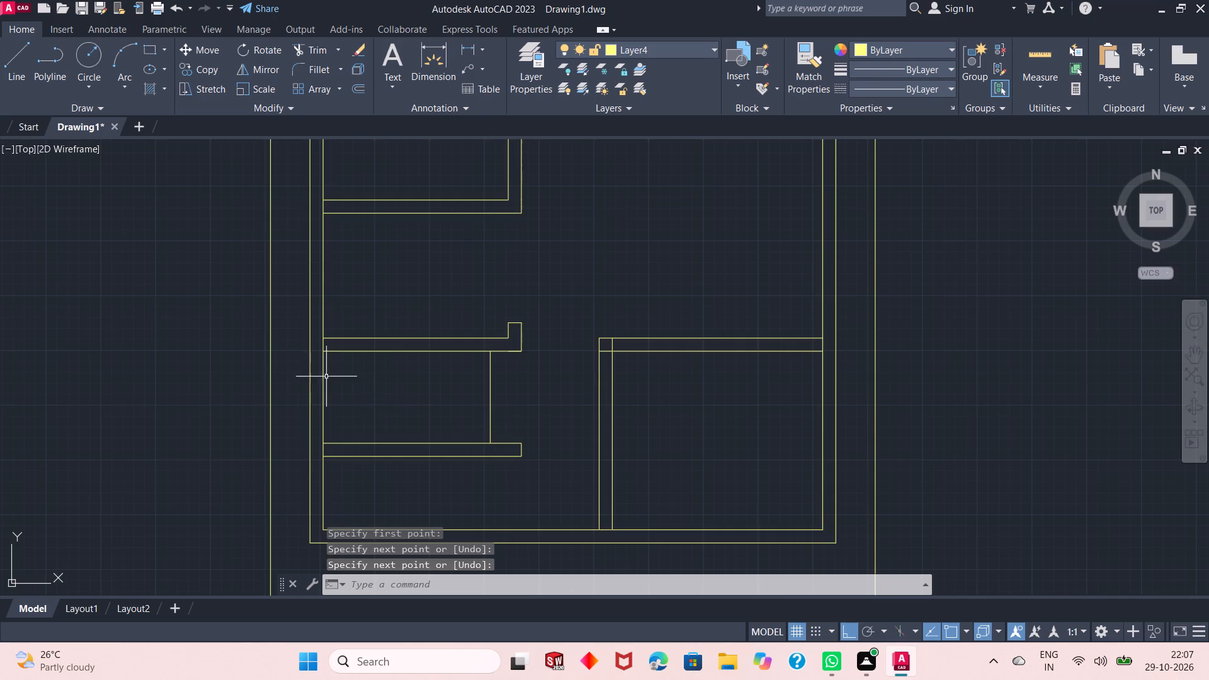
pyautogui.scroll(1, 320, 372)
pyautogui.click(18, 67)
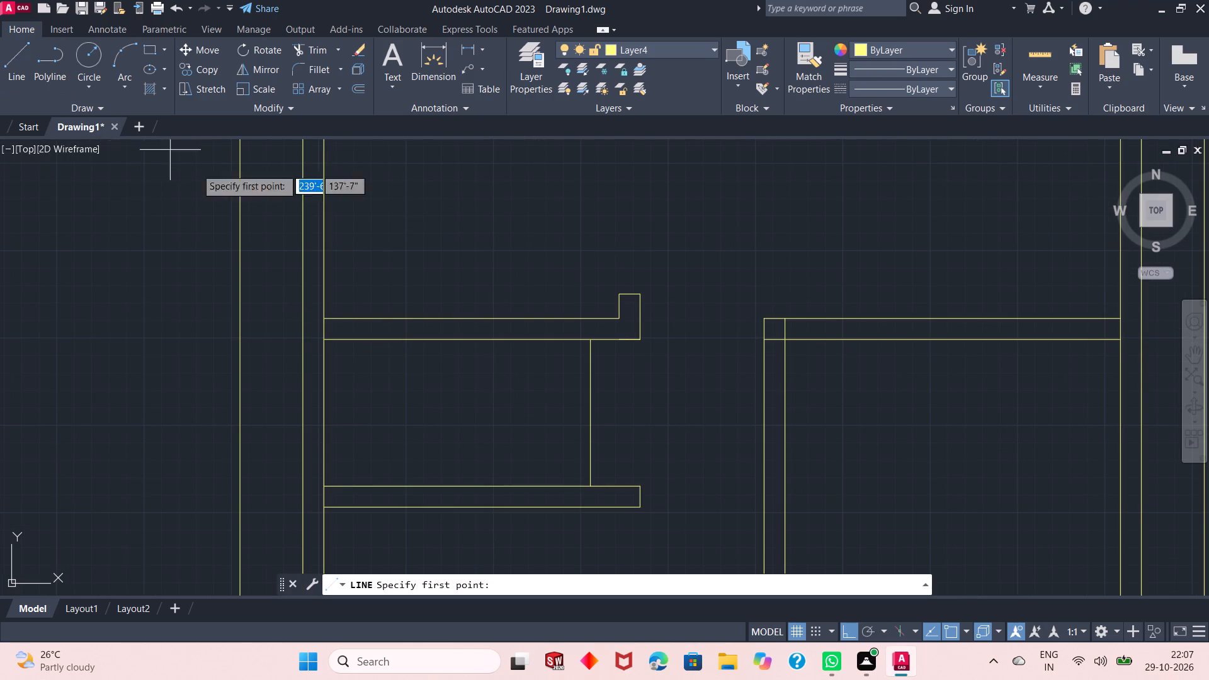
pyautogui.click(591, 414)
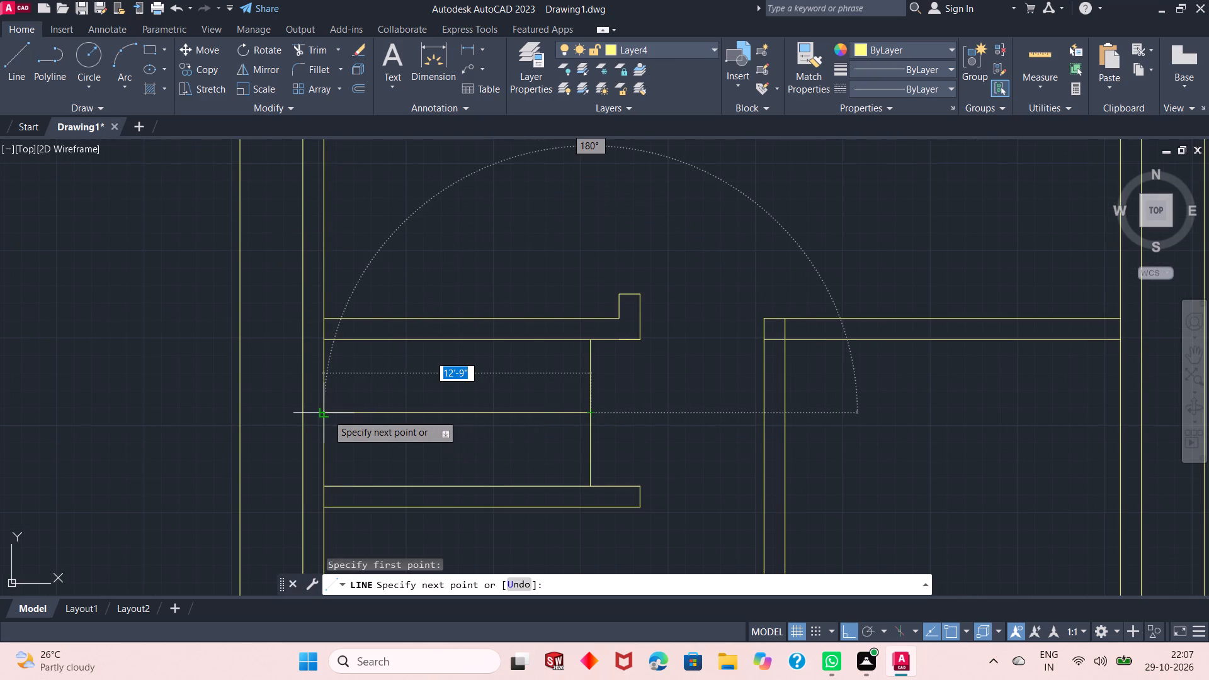
pyautogui.click(327, 414)
pyautogui.rightClick(142, 392)
pyautogui.click(185, 400)
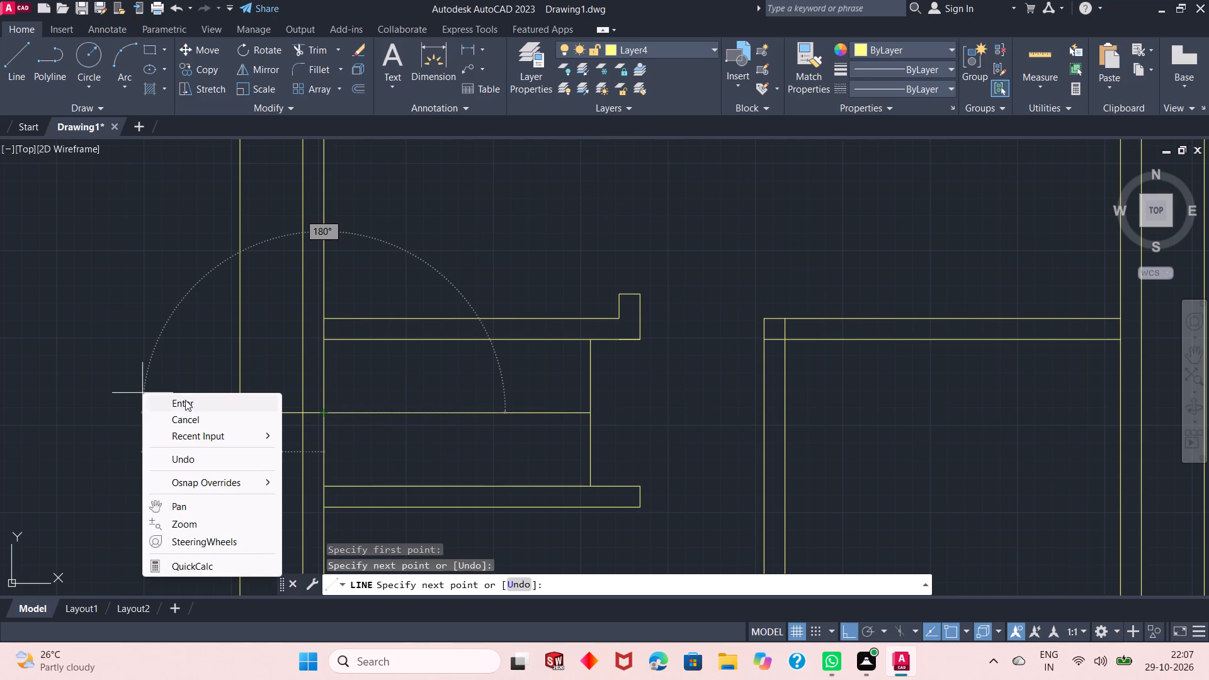
# Offset the vertical line between the two lower left horizontal walls by 1' toward the left outer wall.
pyautogui.scroll(-1, 424, 397)
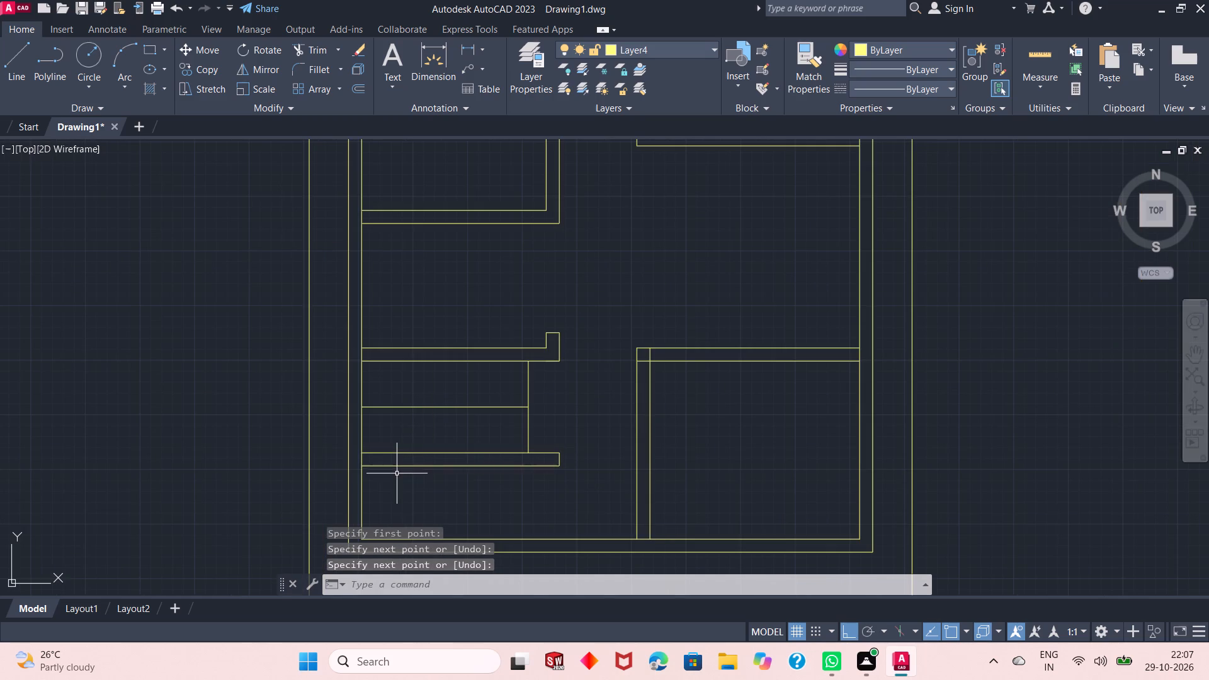
pyautogui.scroll(1, 396, 475)
pyautogui.scroll(1, 442, 346)
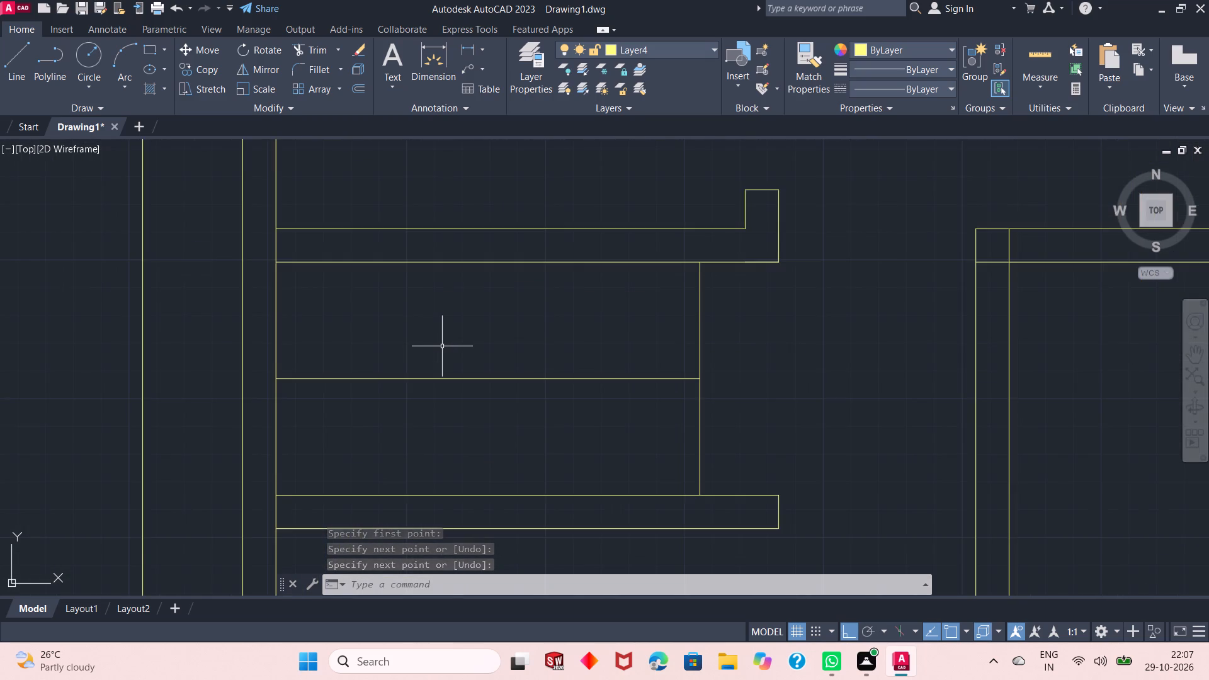
pyautogui.scroll(-2, 442, 346)
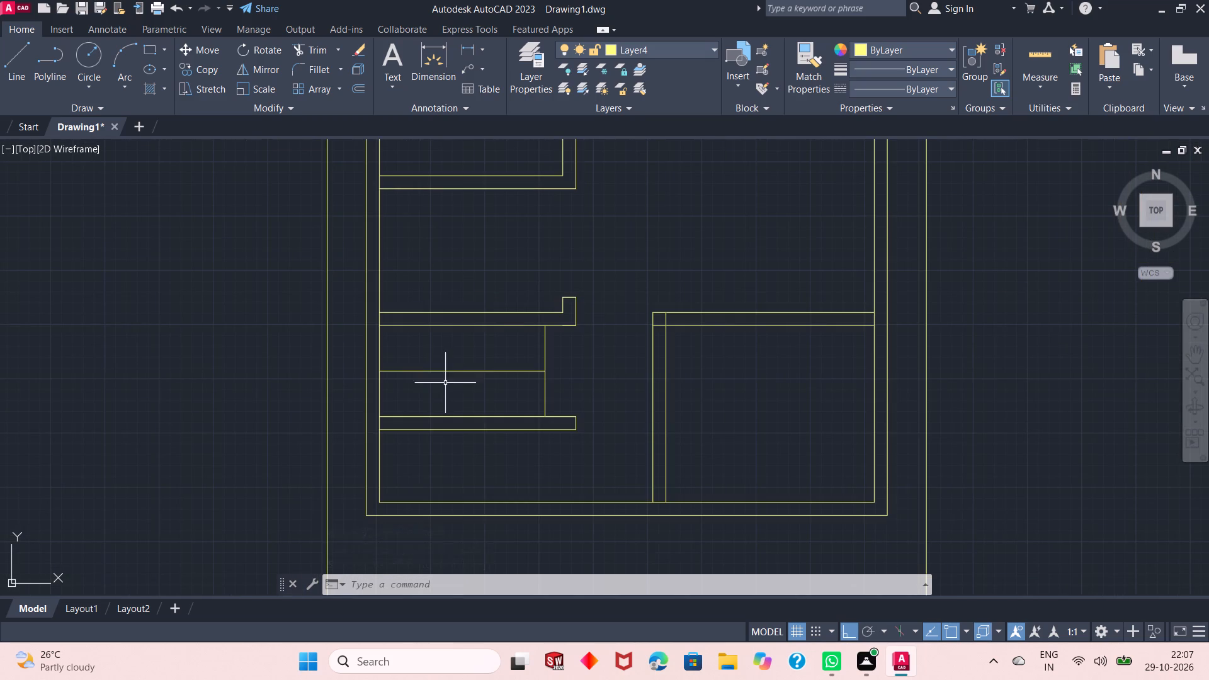
pyautogui.scroll(1, 440, 405)
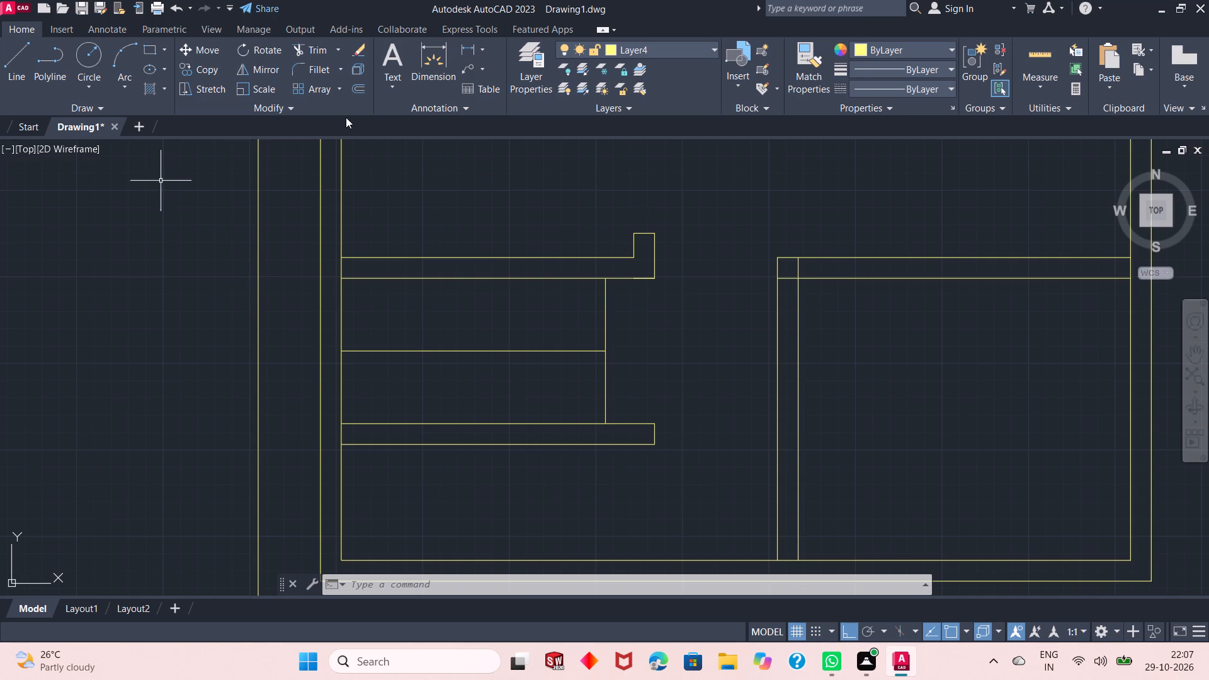
pyautogui.click(355, 91)
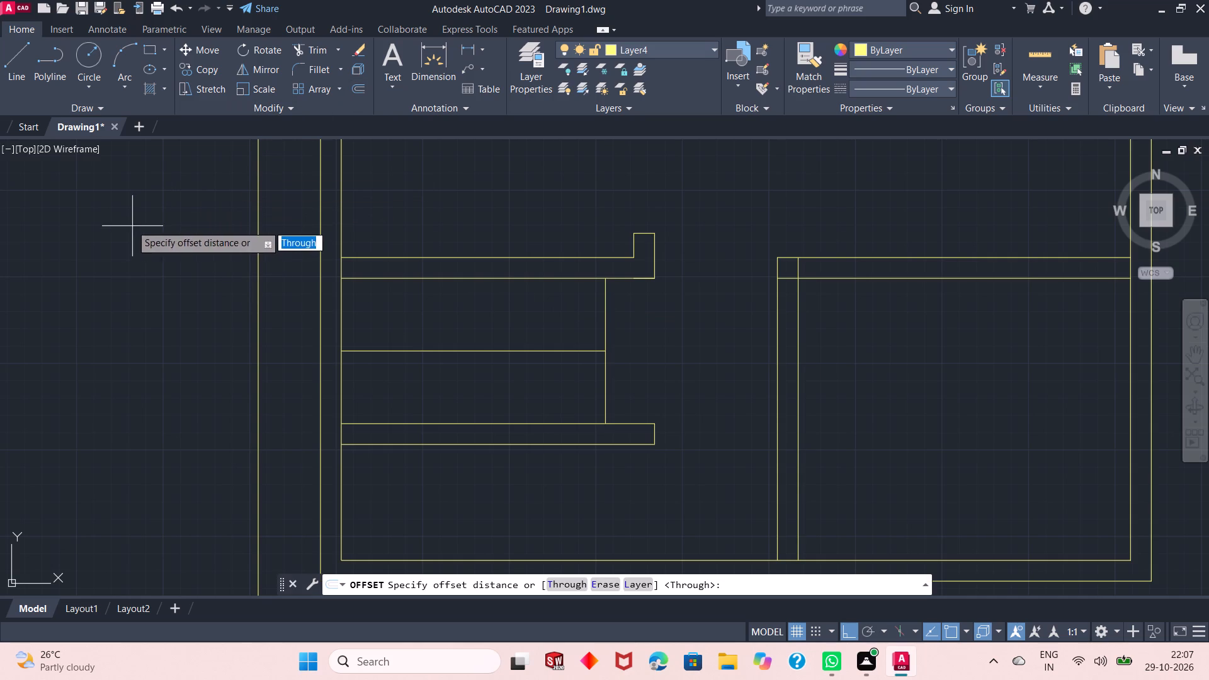
pyautogui.moveTo(130, 225); pyautogui.dragTo(123, 237, button='right')
pyautogui.click(173, 247)
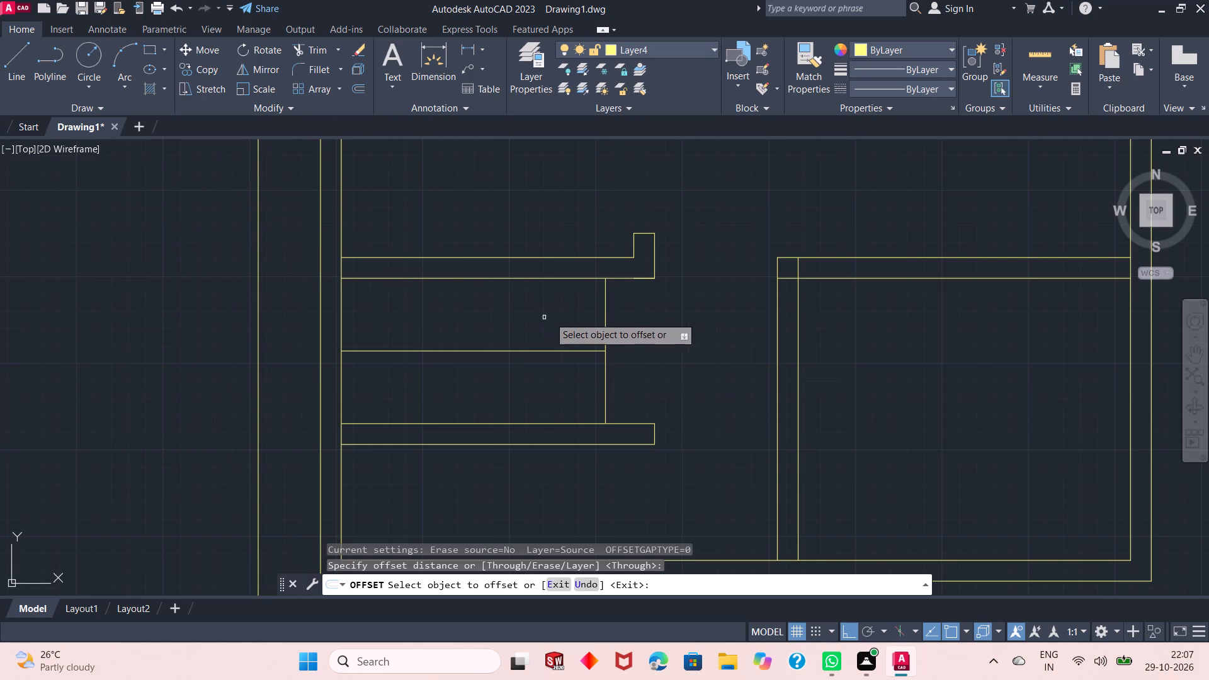
pyautogui.click(604, 308)
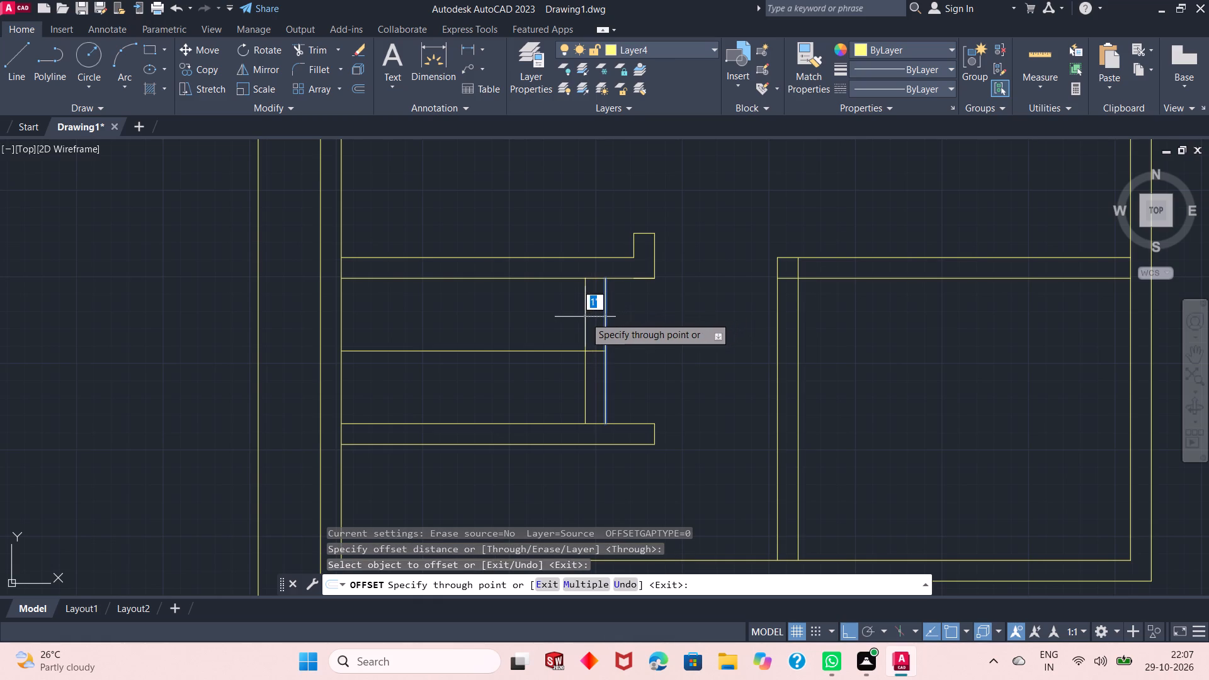
pyautogui.scroll(1, 582, 317)
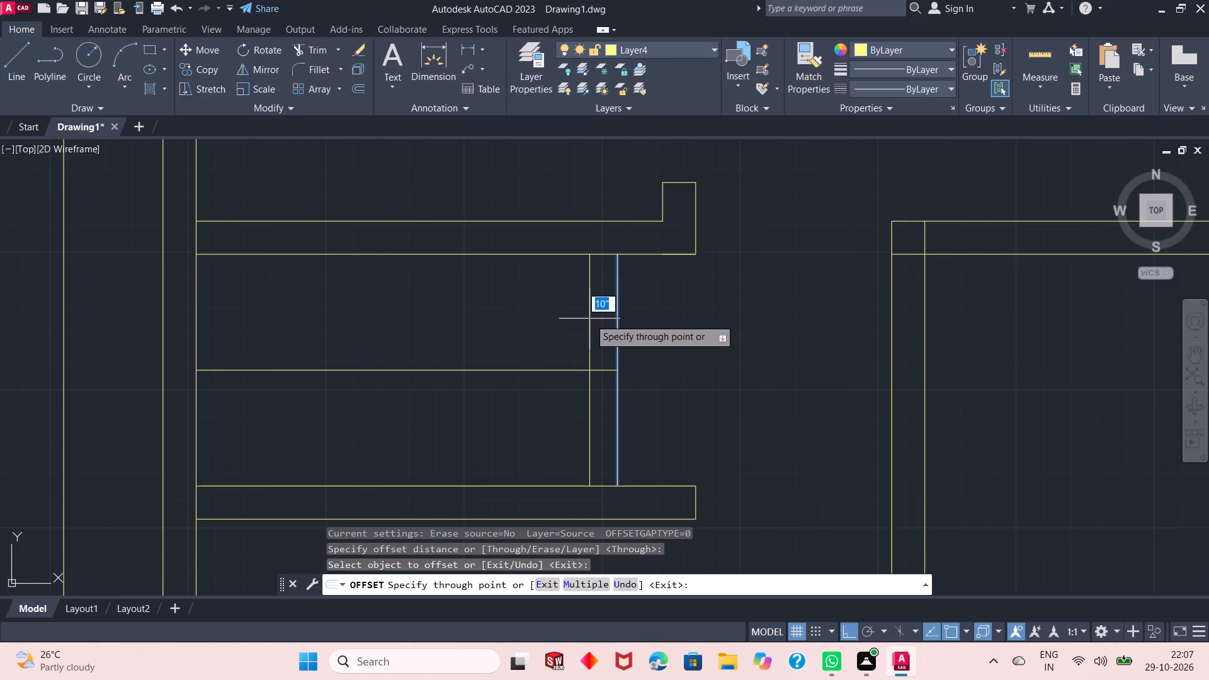
pyautogui.write("1'")
pyautogui.press('Return')
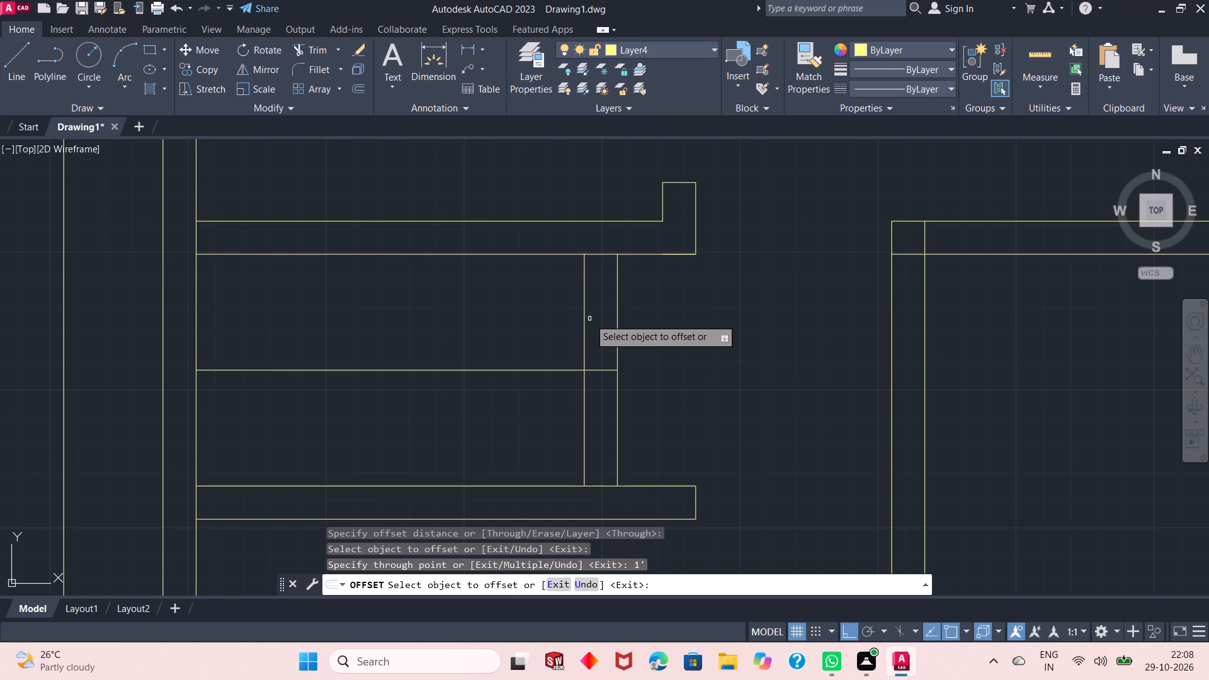
# Add three more stair lines toward the left outer wall, offsetting each newest vertical line by 1'.
pyautogui.click(583, 325)
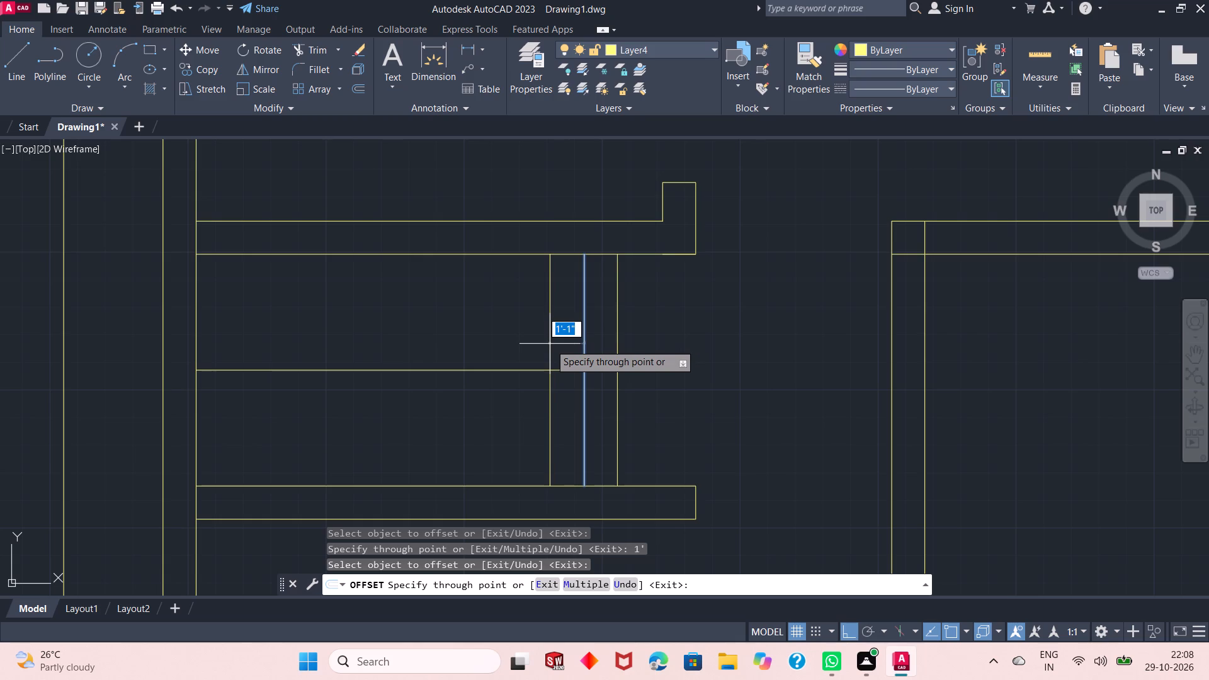
pyautogui.write("1'")
pyautogui.press('Return')
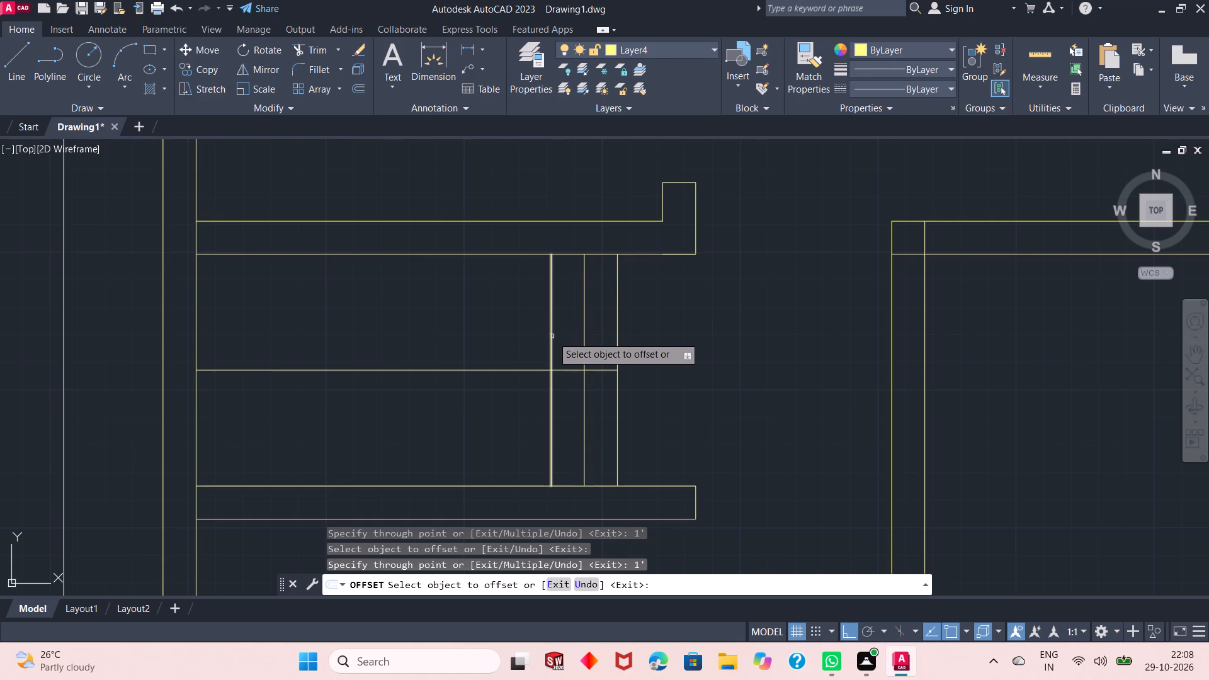
pyautogui.click(552, 337)
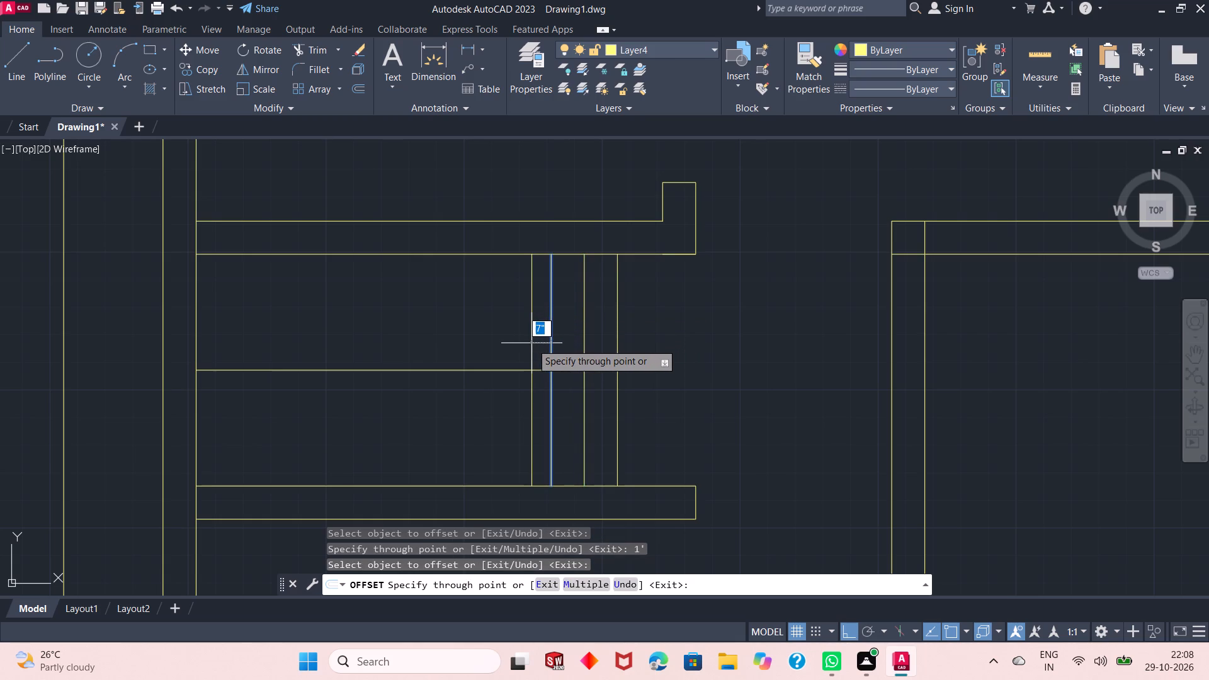
pyautogui.write("1'")
pyautogui.press('Return')
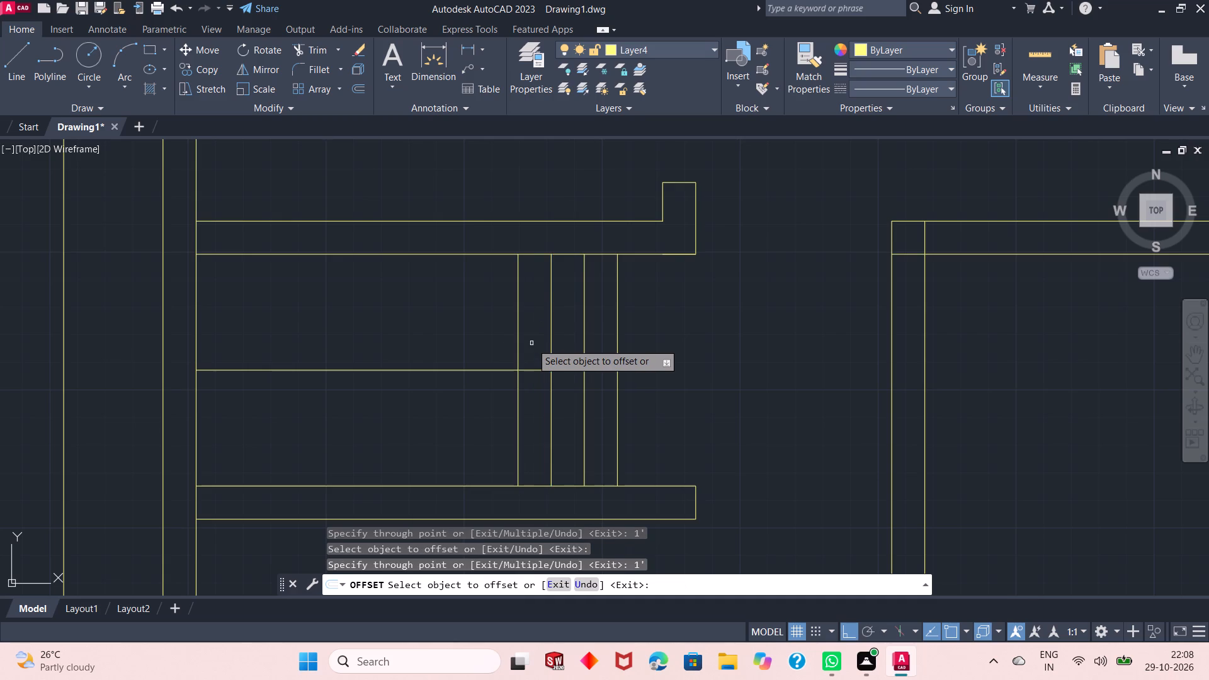
pyautogui.click(518, 314)
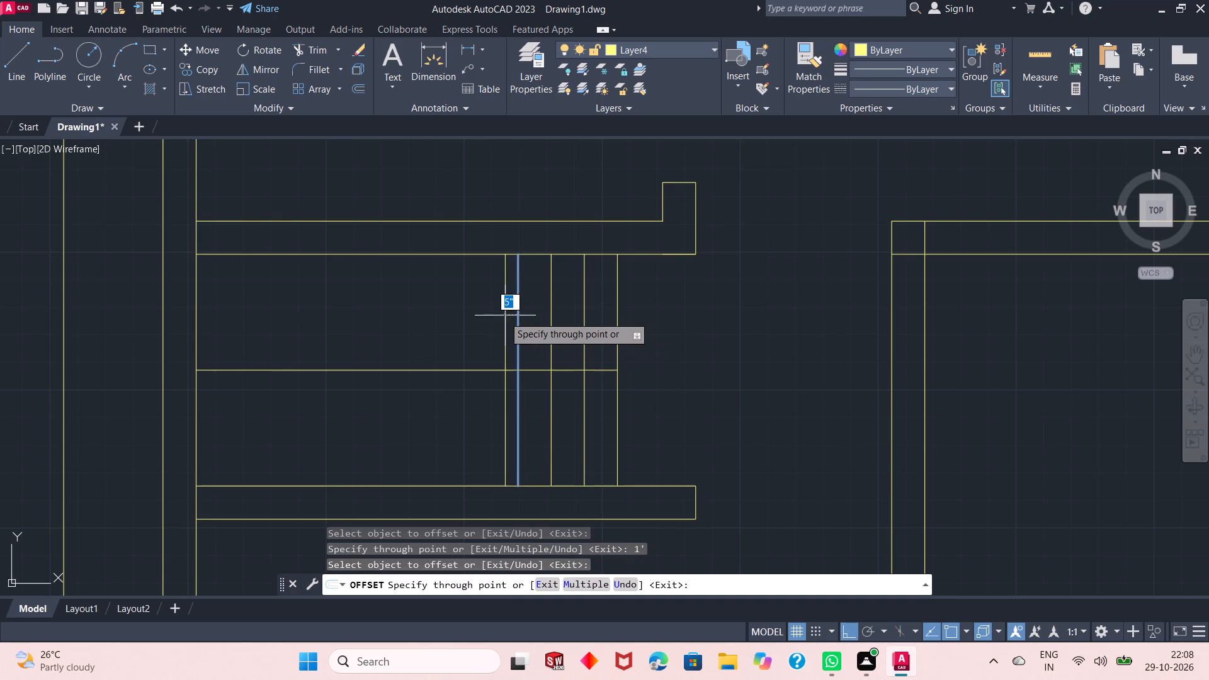
pyautogui.write("1'")
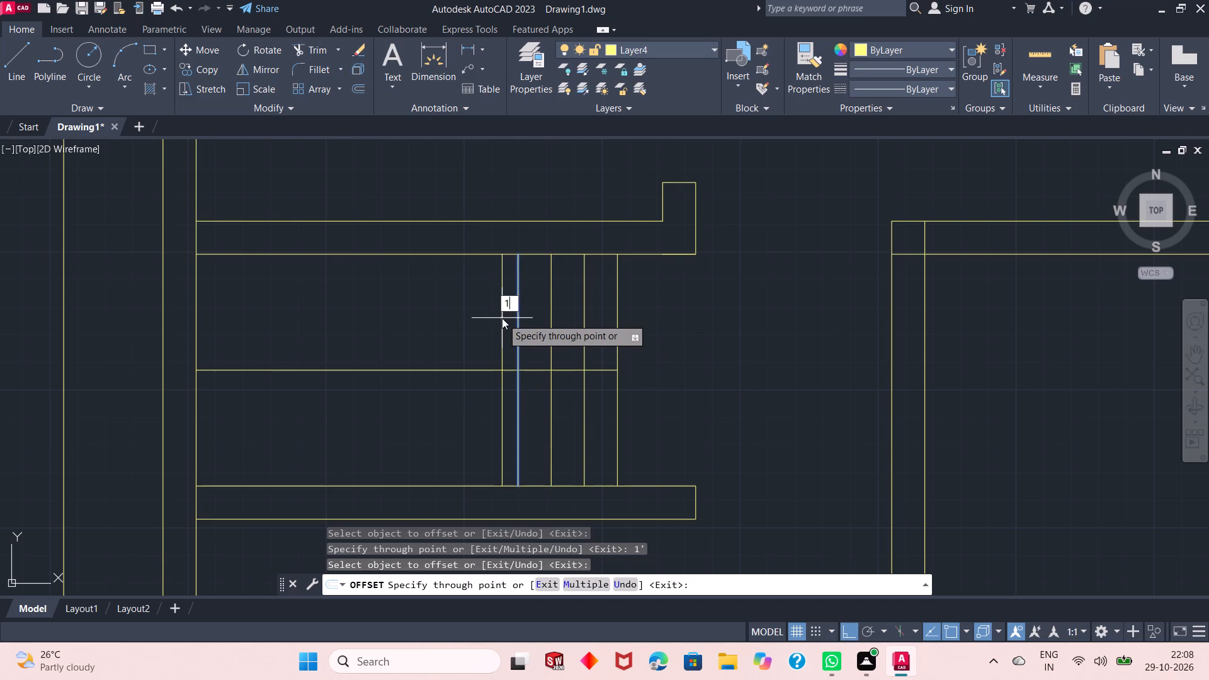
pyautogui.press('Return')
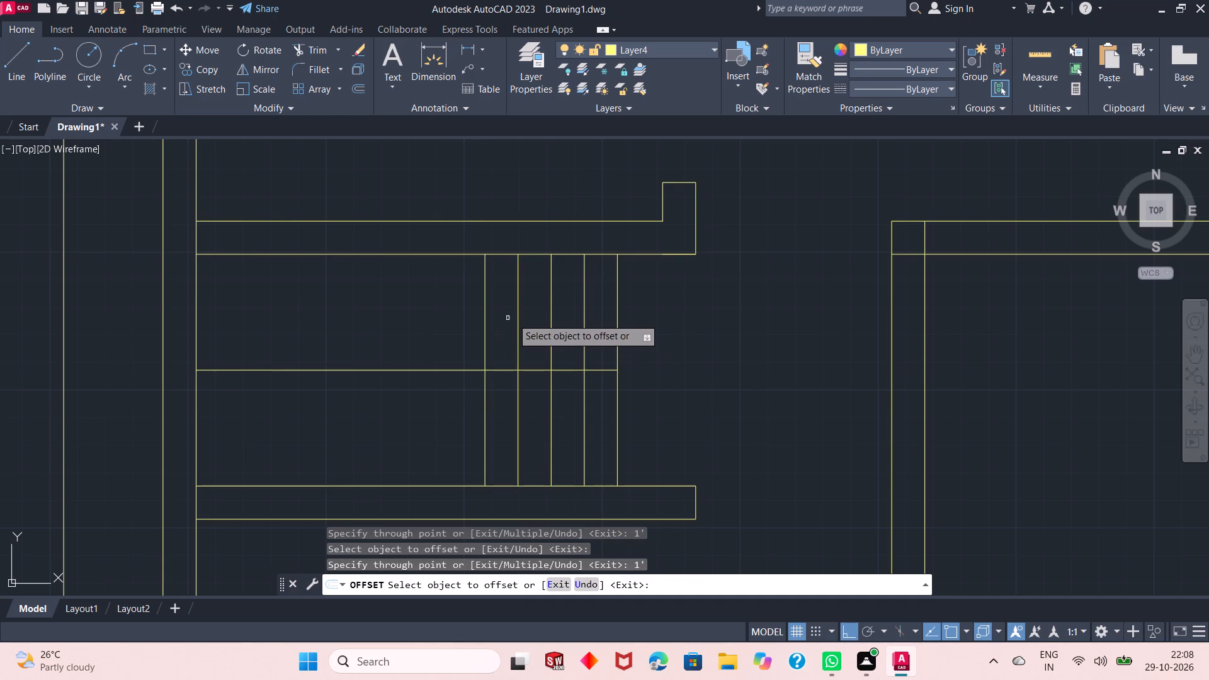
# Continue the stair run with another three vertical lines, each offset 1' from the previous one toward the left outer wall.
pyautogui.scroll(-2, 531, 317)
pyautogui.scroll(1, 424, 298)
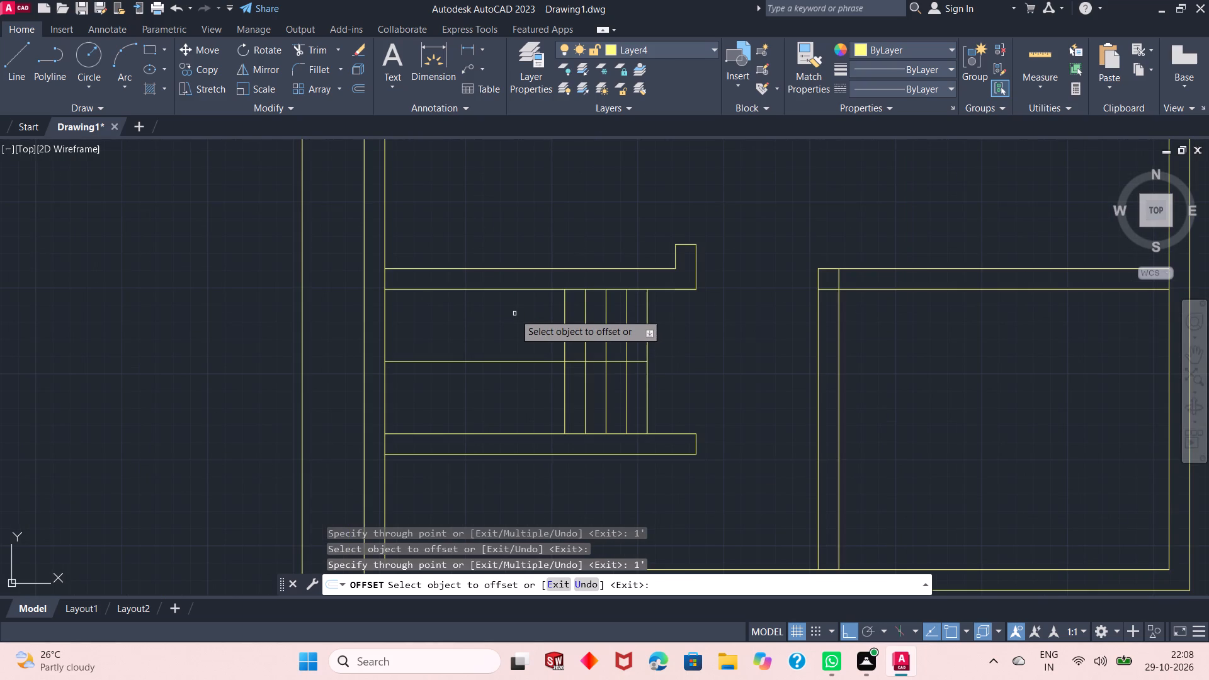
pyautogui.click(565, 386)
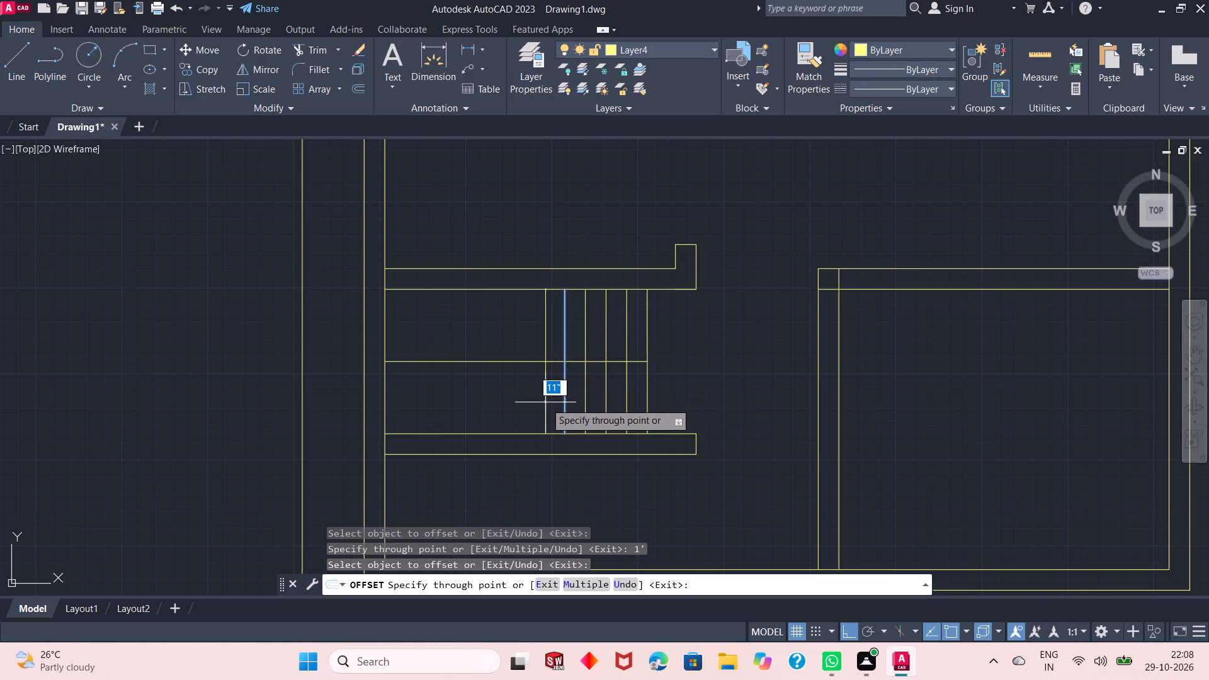
pyautogui.write("1'")
pyautogui.press('Return')
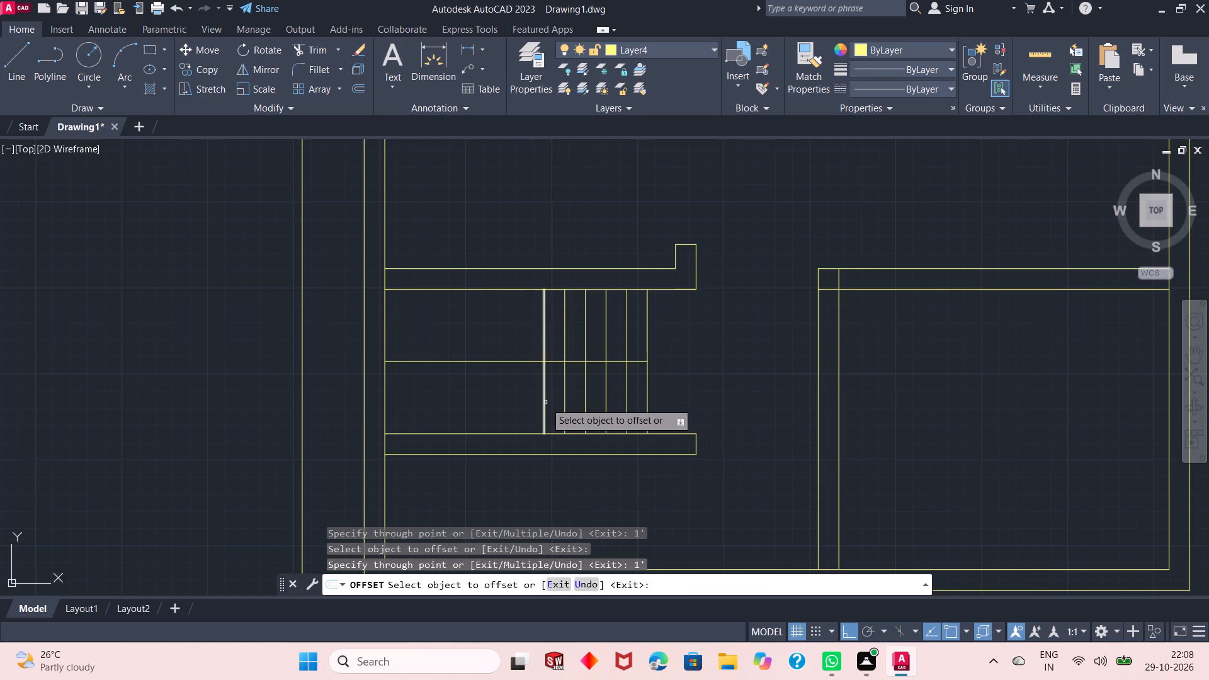
pyautogui.click(542, 330)
pyautogui.write("1'")
pyautogui.press('Return')
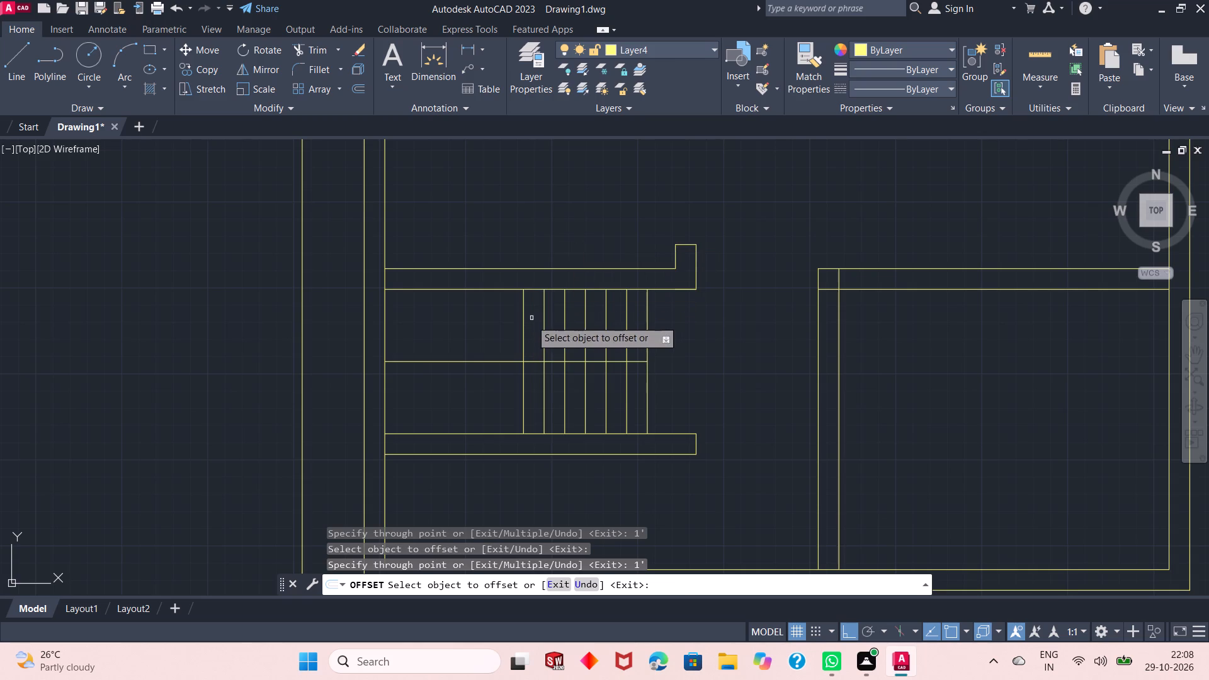
pyautogui.click(523, 329)
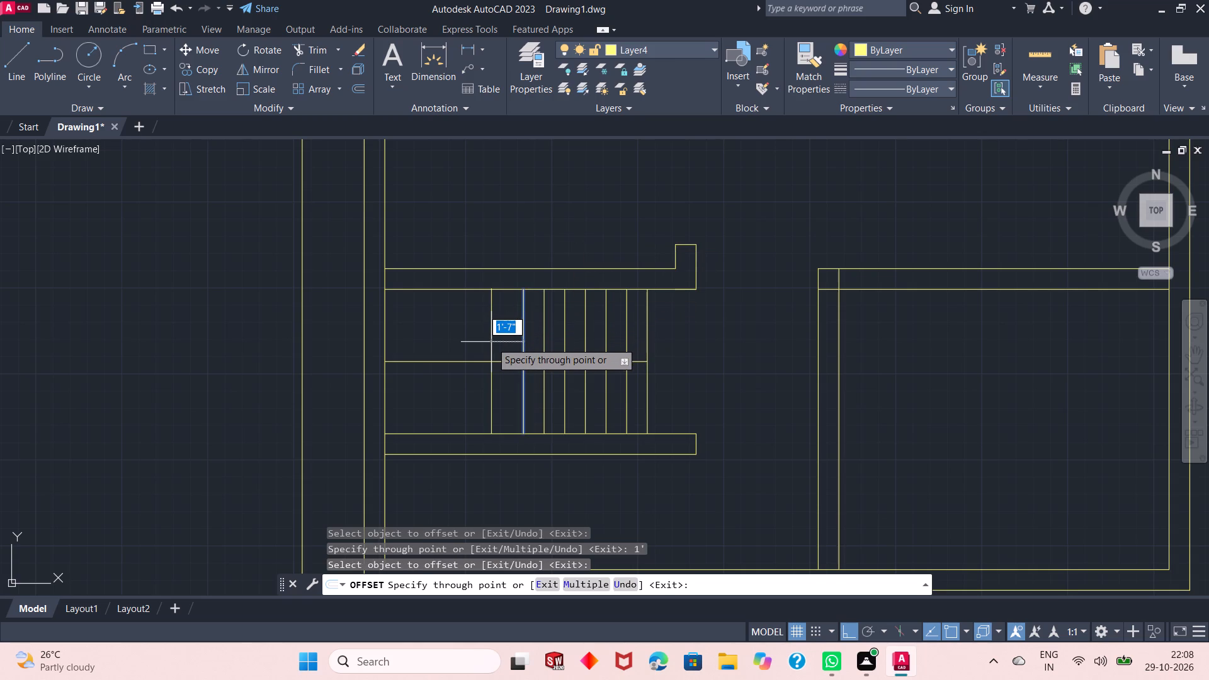
pyautogui.write("1'")
pyautogui.press('Return')
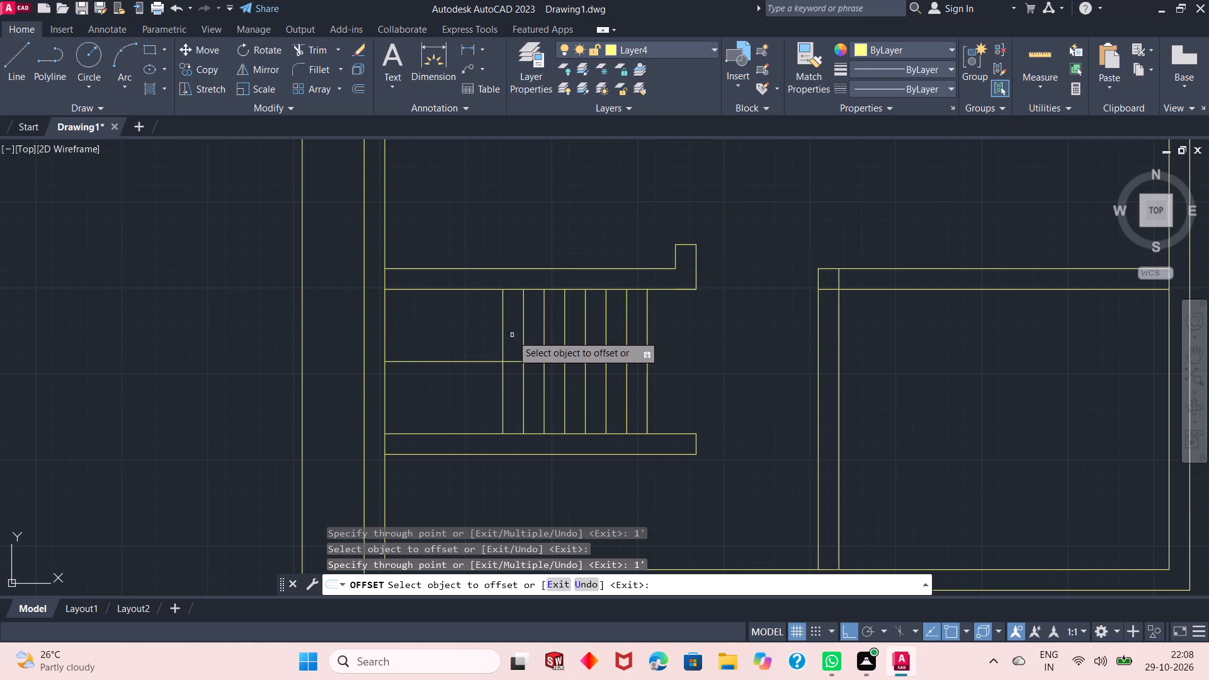
# Offset the last two stair lines at 1' spacing toward the left outer wall and end the Offset command.
pyautogui.click(502, 339)
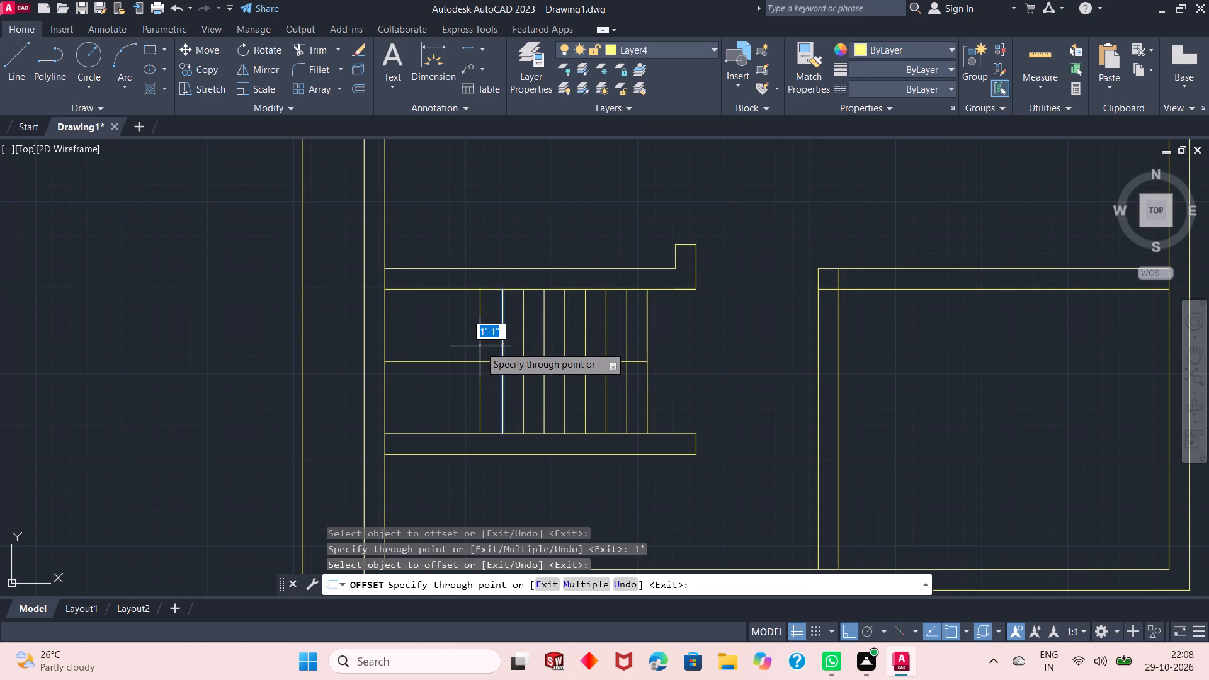
pyautogui.write("1'")
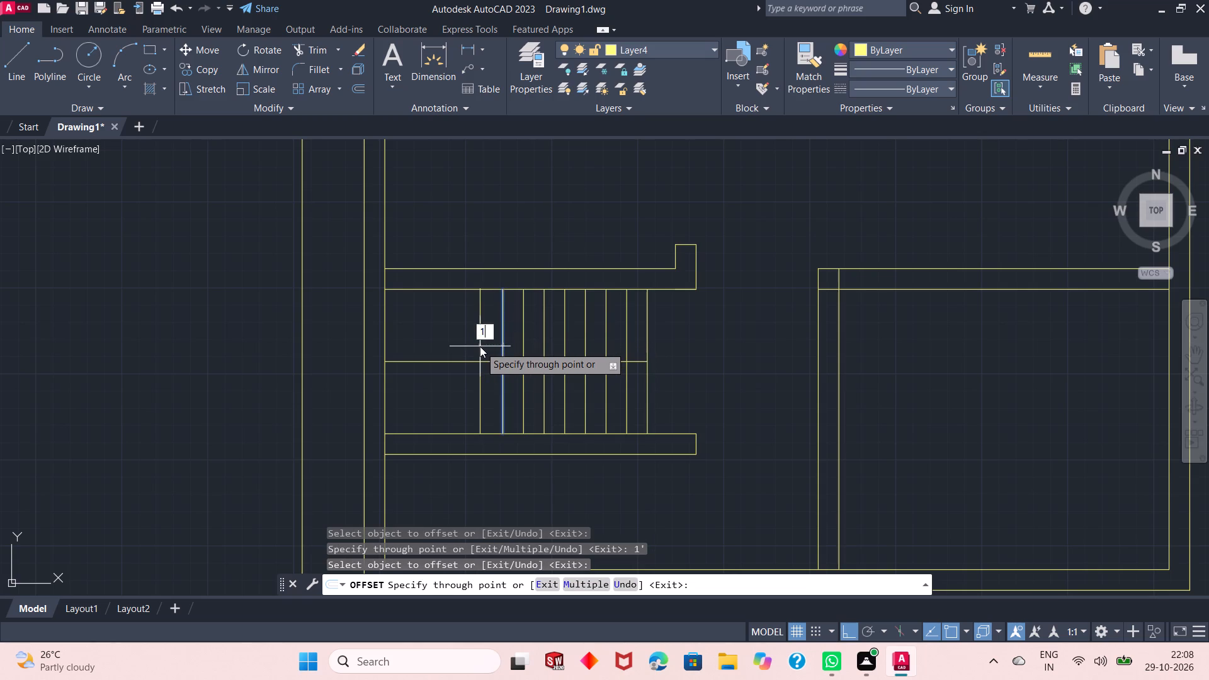
pyautogui.press('Return')
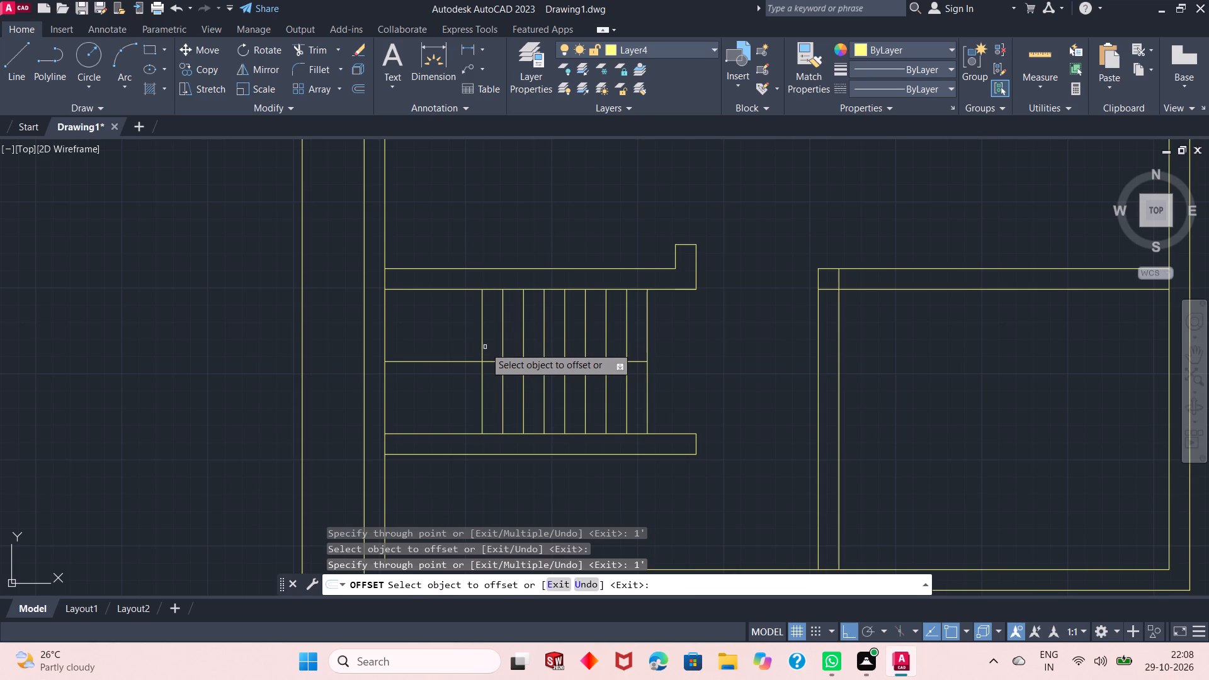
pyautogui.click(480, 315)
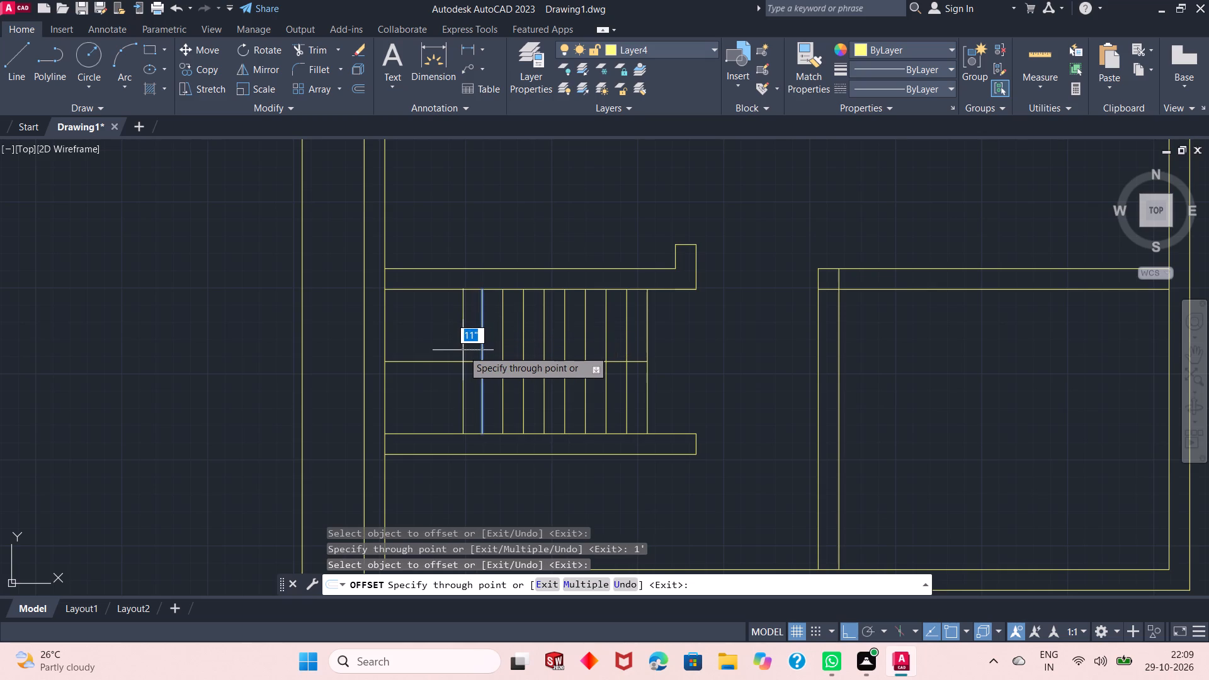
pyautogui.press('1')
pyautogui.press("'")
pyautogui.press('Return')
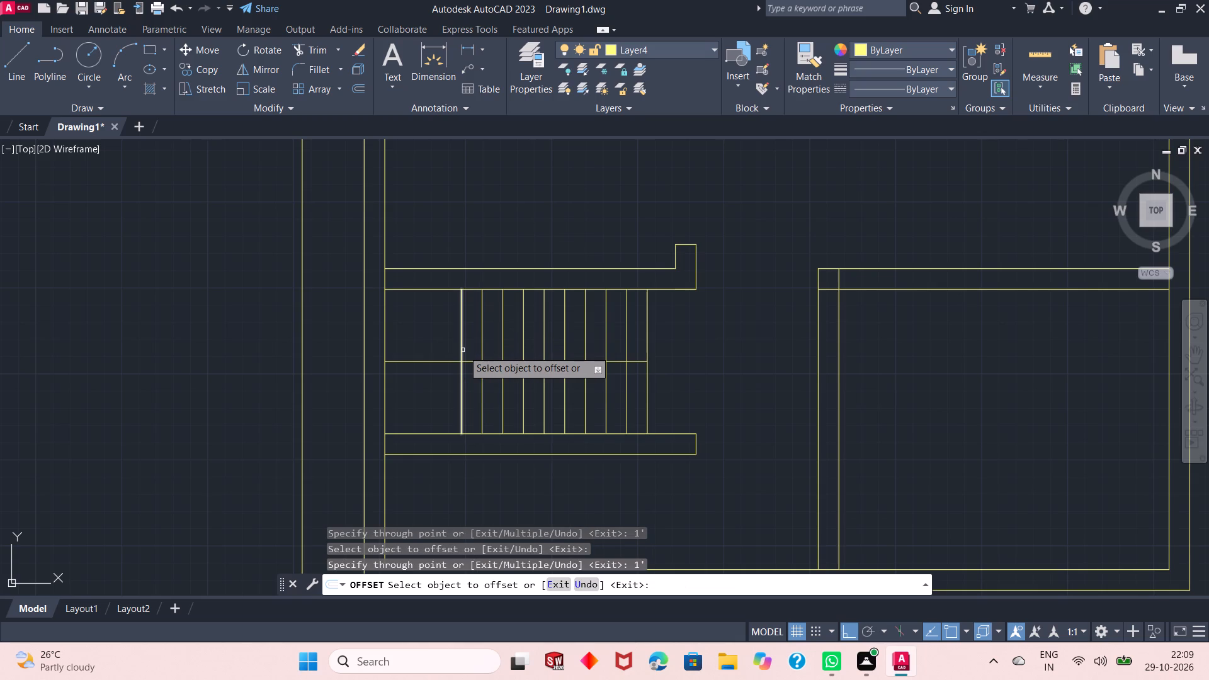
pyautogui.scroll(-1, 524, 335)
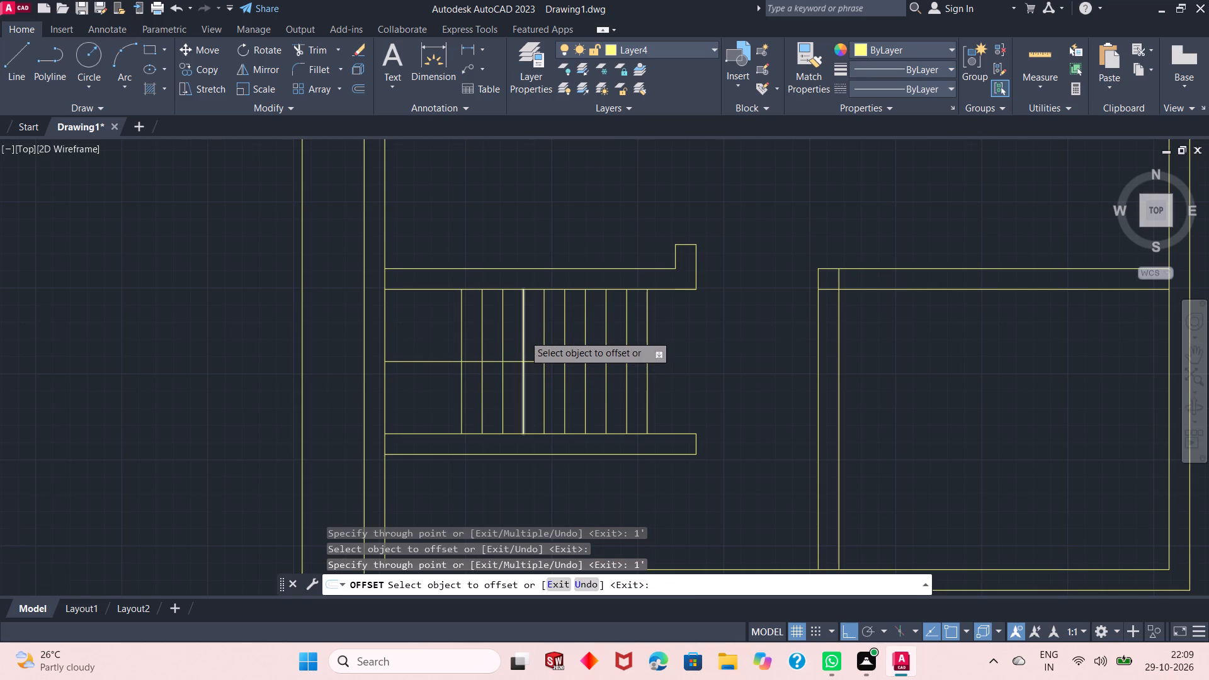
pyautogui.scroll(1, 524, 349)
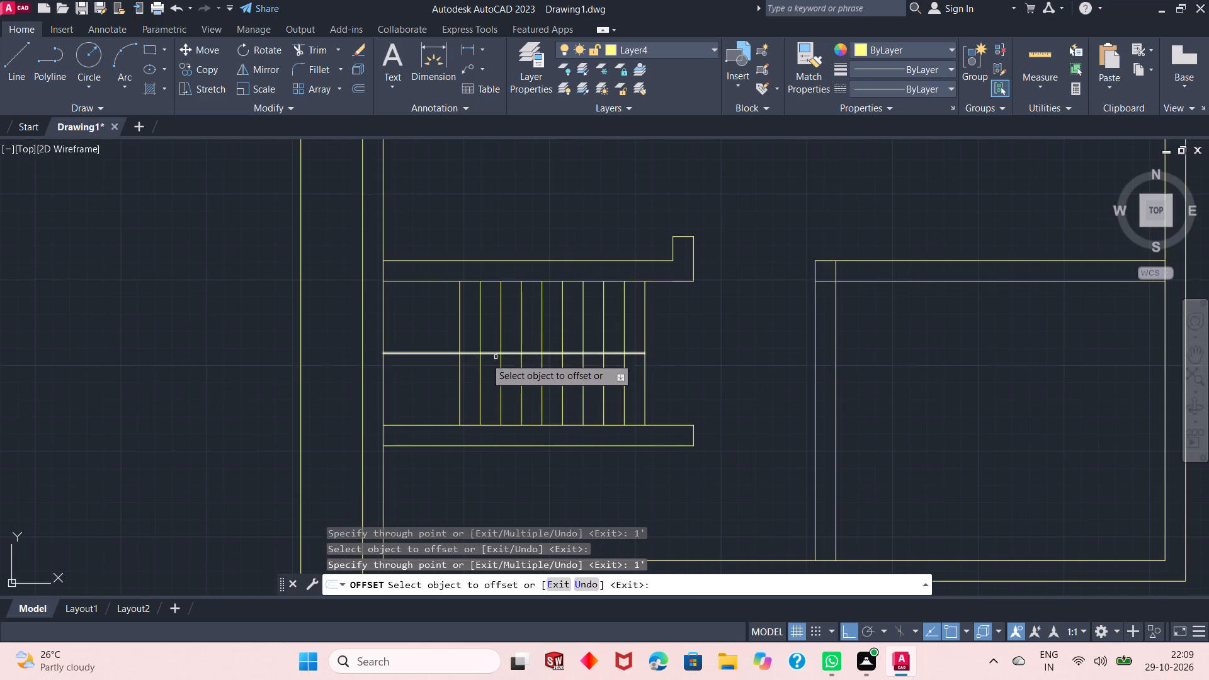
pyautogui.click(459, 329)
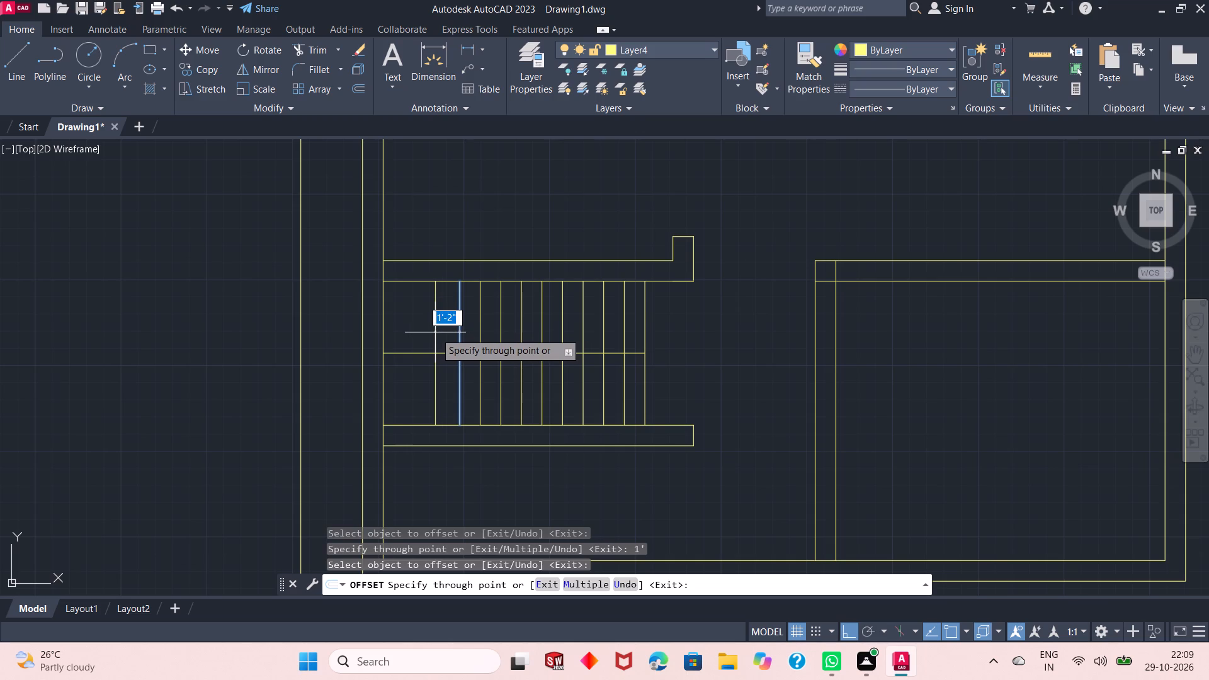
pyautogui.press('Escape')
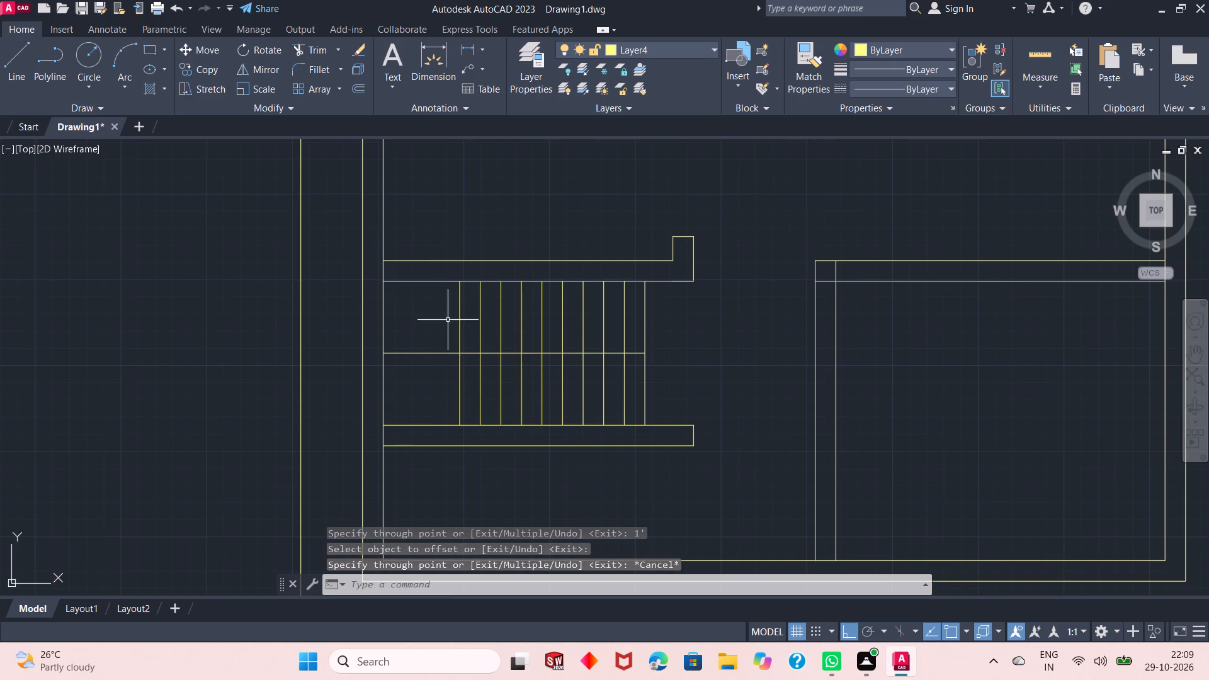
# Trim away the middle horizontal line between the leftmost stair line and the left outer wall.
pyautogui.click(319, 53)
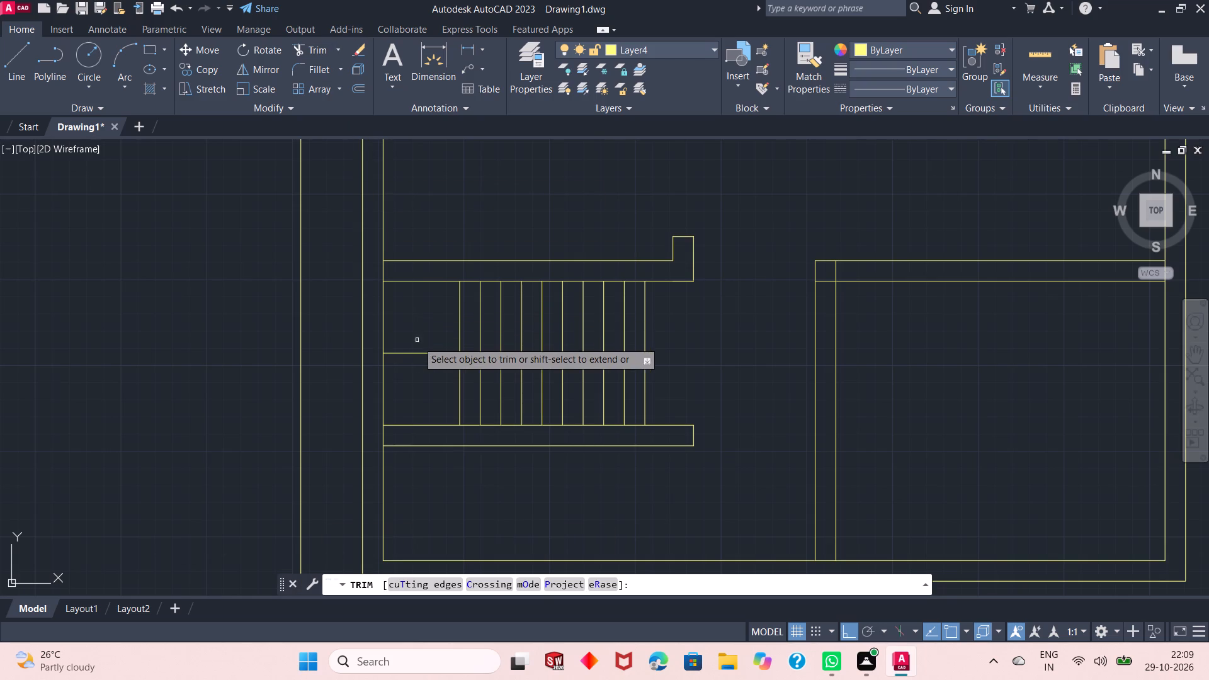
pyautogui.click(417, 341)
pyautogui.click(414, 385)
pyautogui.rightClick(210, 270)
pyautogui.click(234, 276)
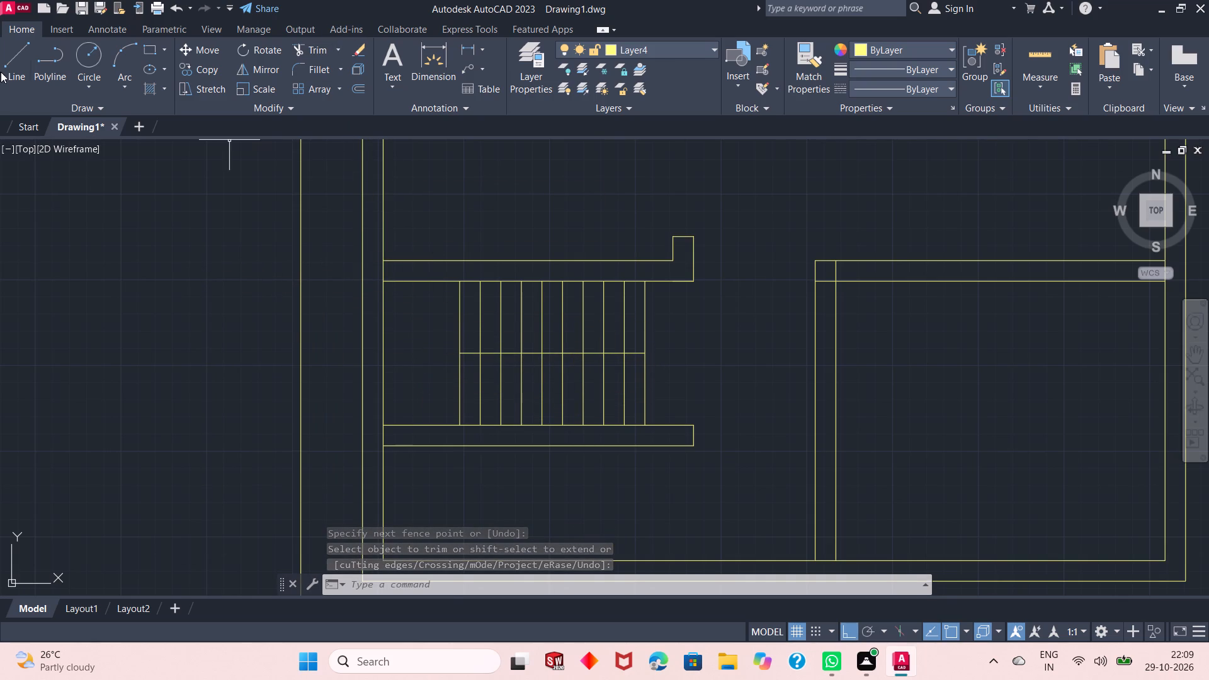
# Draw a U-shaped stair direction line from the rightmost stair line: about 10'-9" left, 3'-7" down, and 10'-9" back right.
pyautogui.click(30, 60)
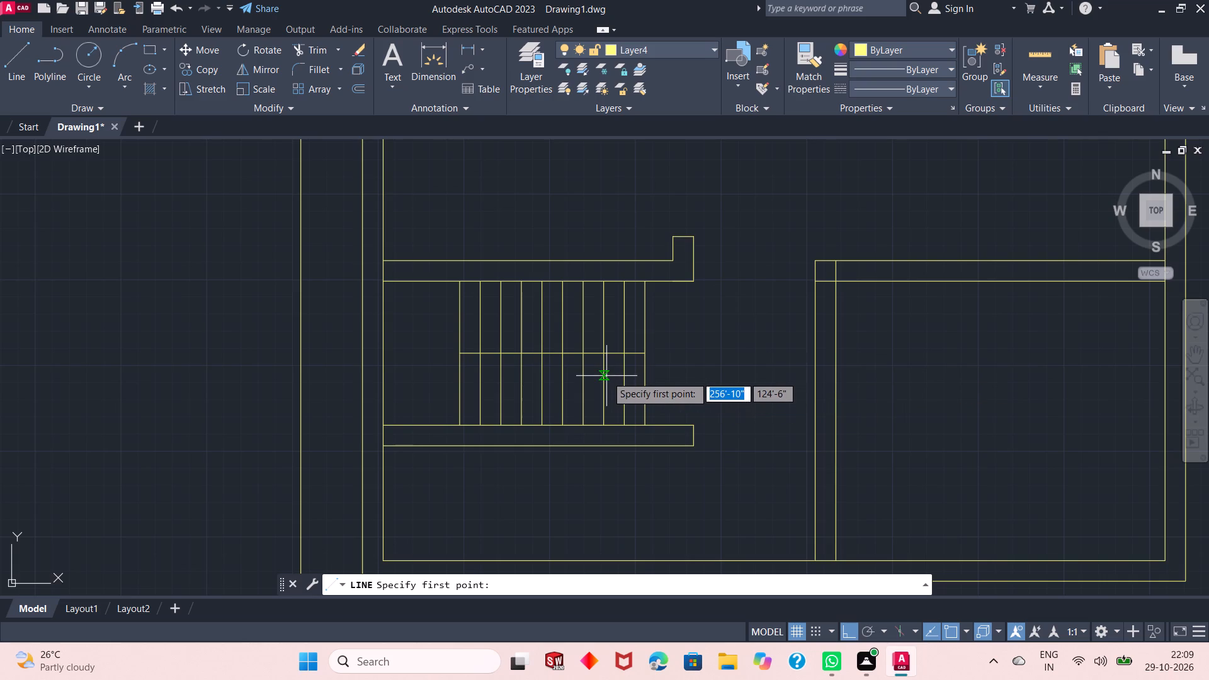
pyautogui.scroll(1, 592, 386)
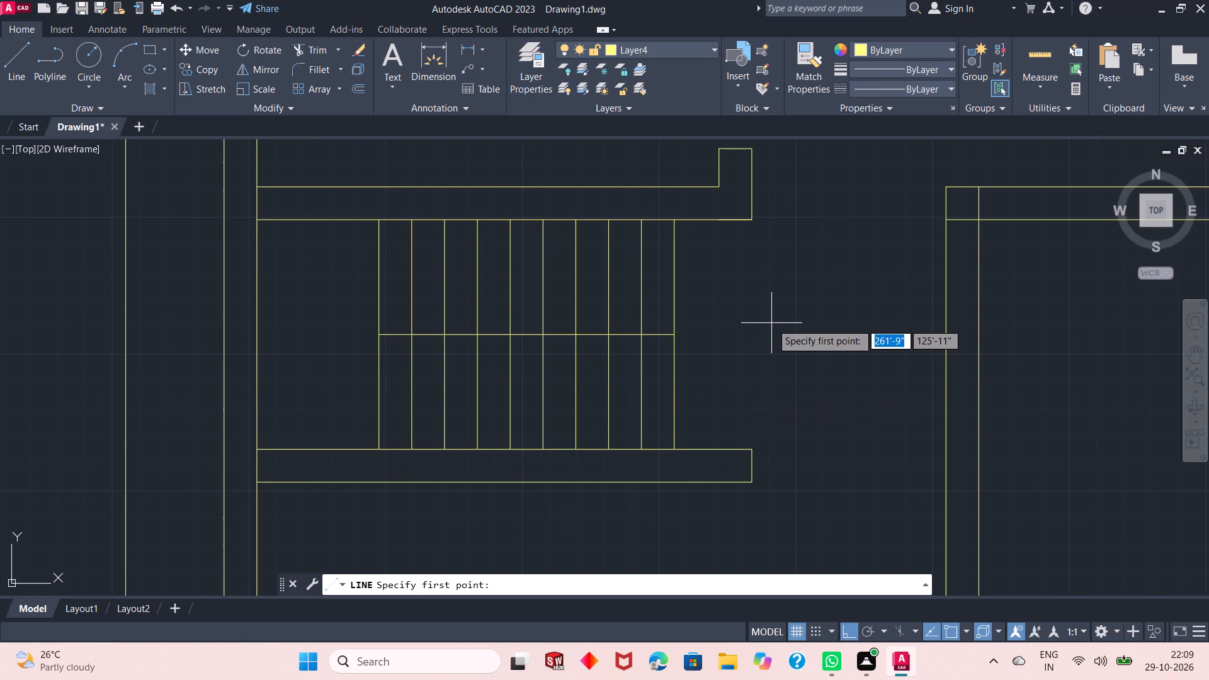
pyautogui.click(674, 275)
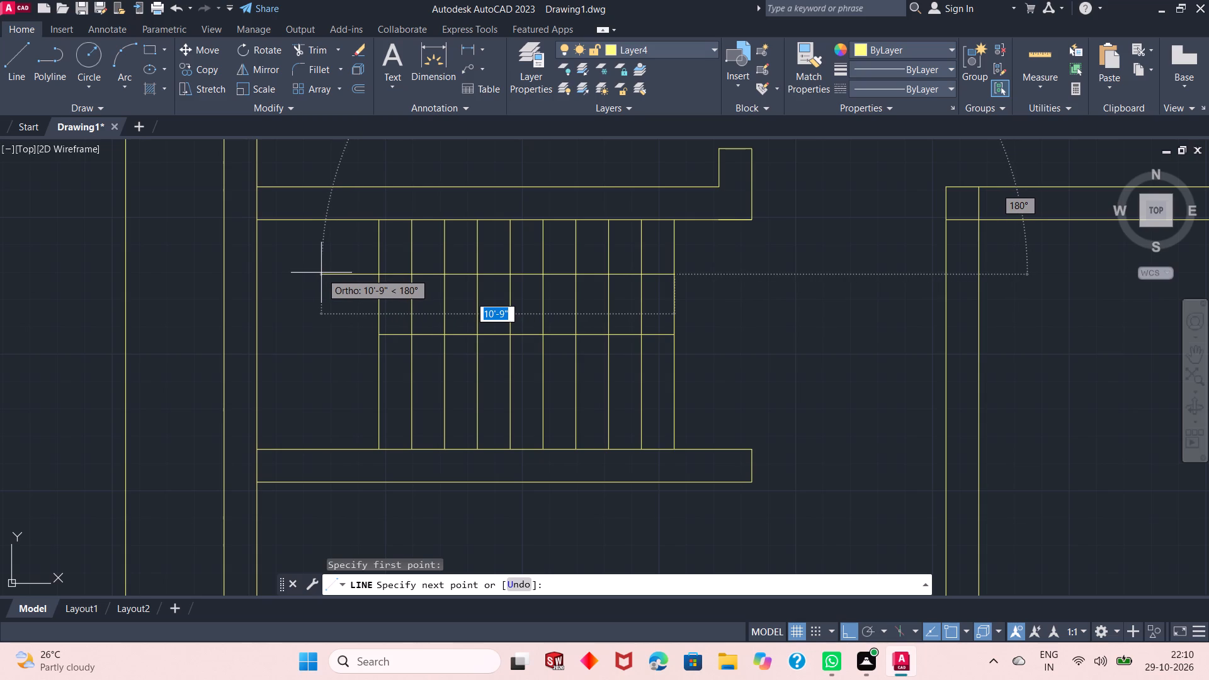
pyautogui.click(321, 273)
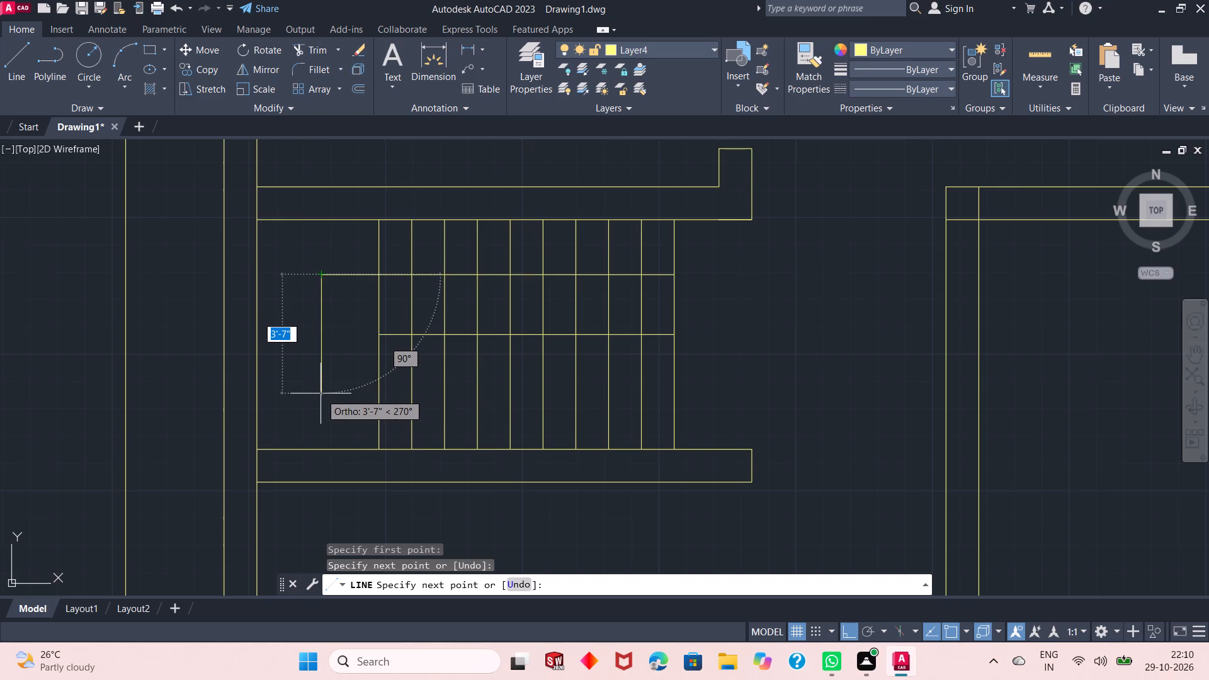
pyautogui.click(321, 394)
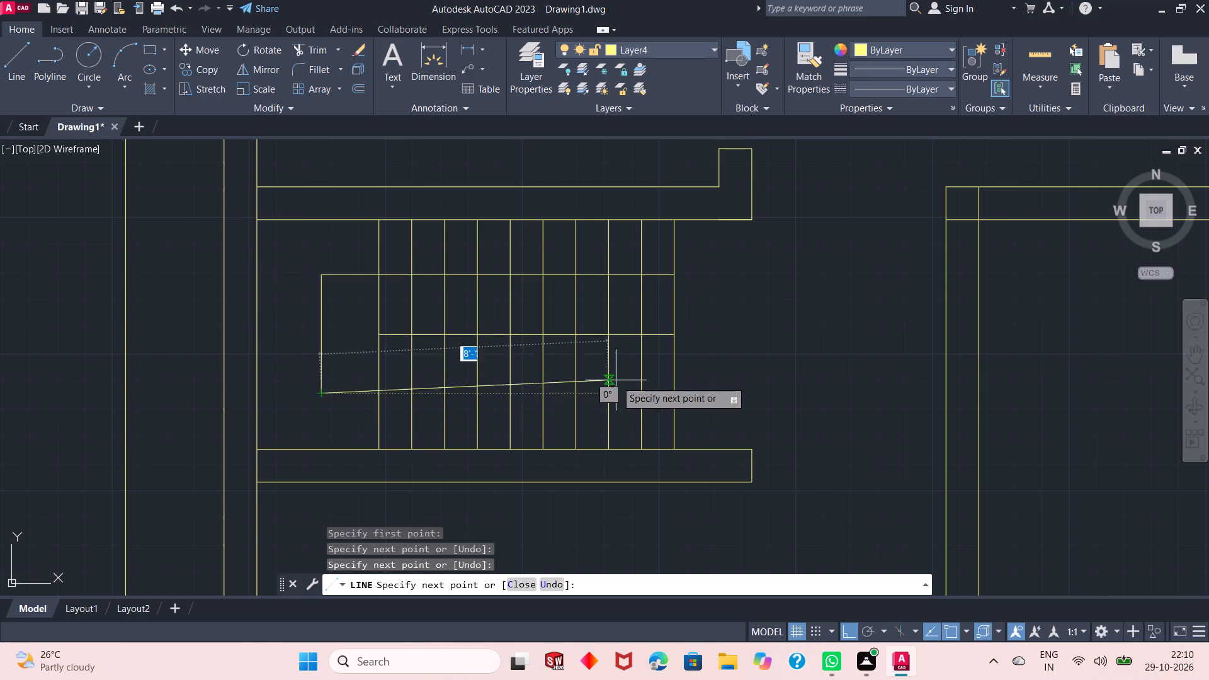
pyautogui.click(676, 391)
pyautogui.rightClick(727, 360)
pyautogui.click(756, 368)
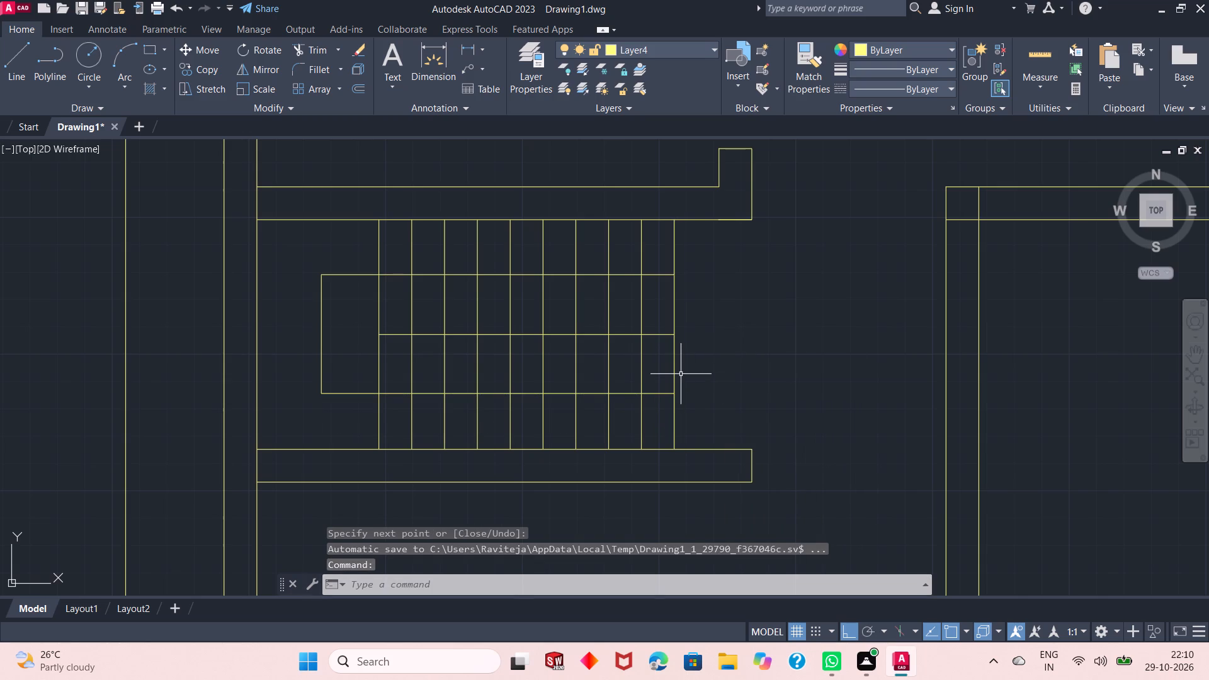
# With Ortho off, draw the lower arrowhead stroke 8" long at 130° down-left from the direction line's lower right end.
pyautogui.scroll(1, 660, 389)
pyautogui.scroll(-1, 659, 389)
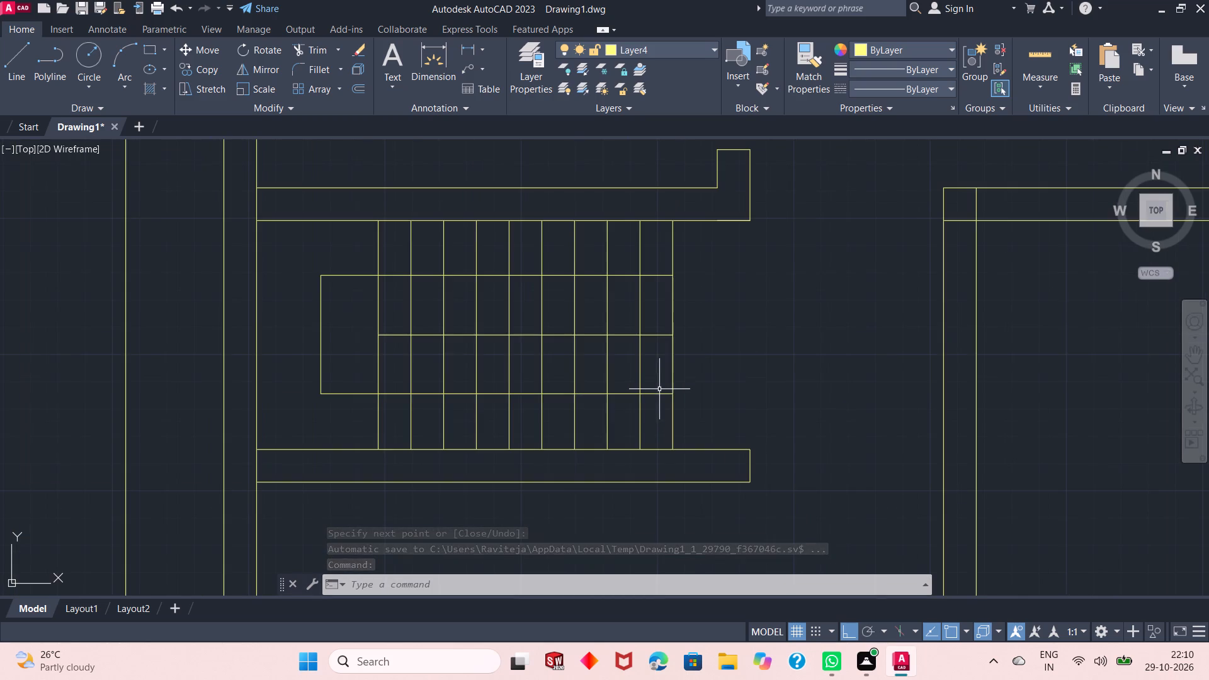
pyautogui.scroll(1, 647, 419)
pyautogui.scroll(-1, 647, 419)
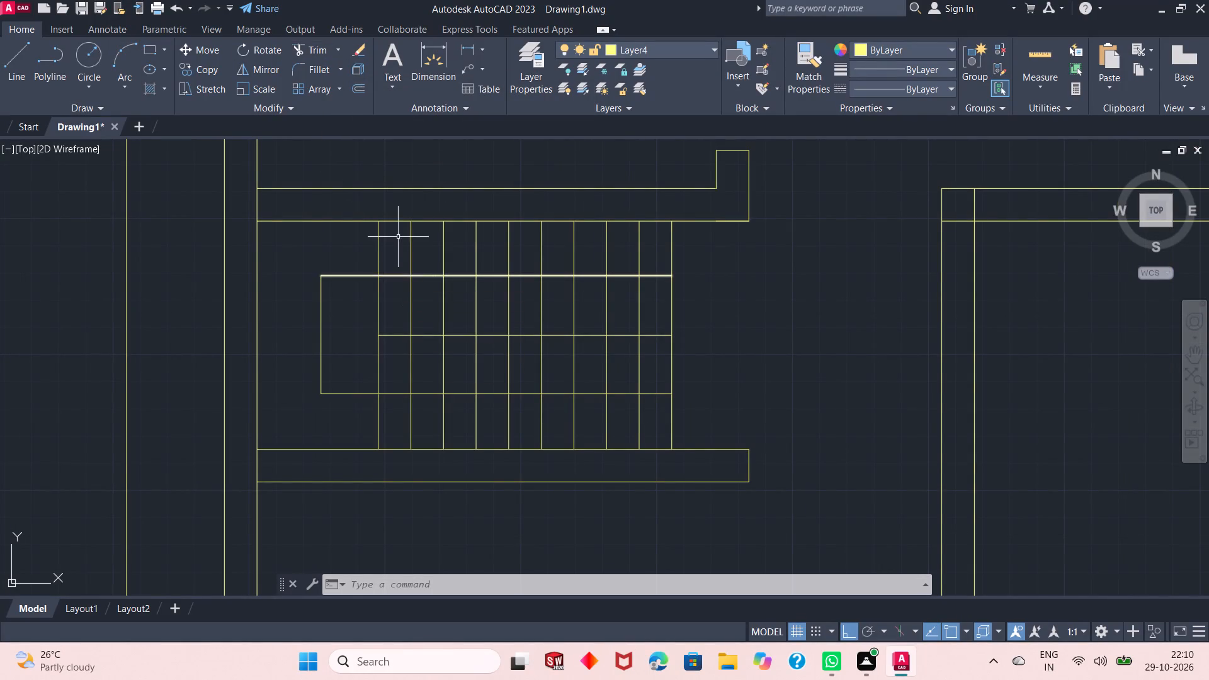
pyautogui.click(18, 58)
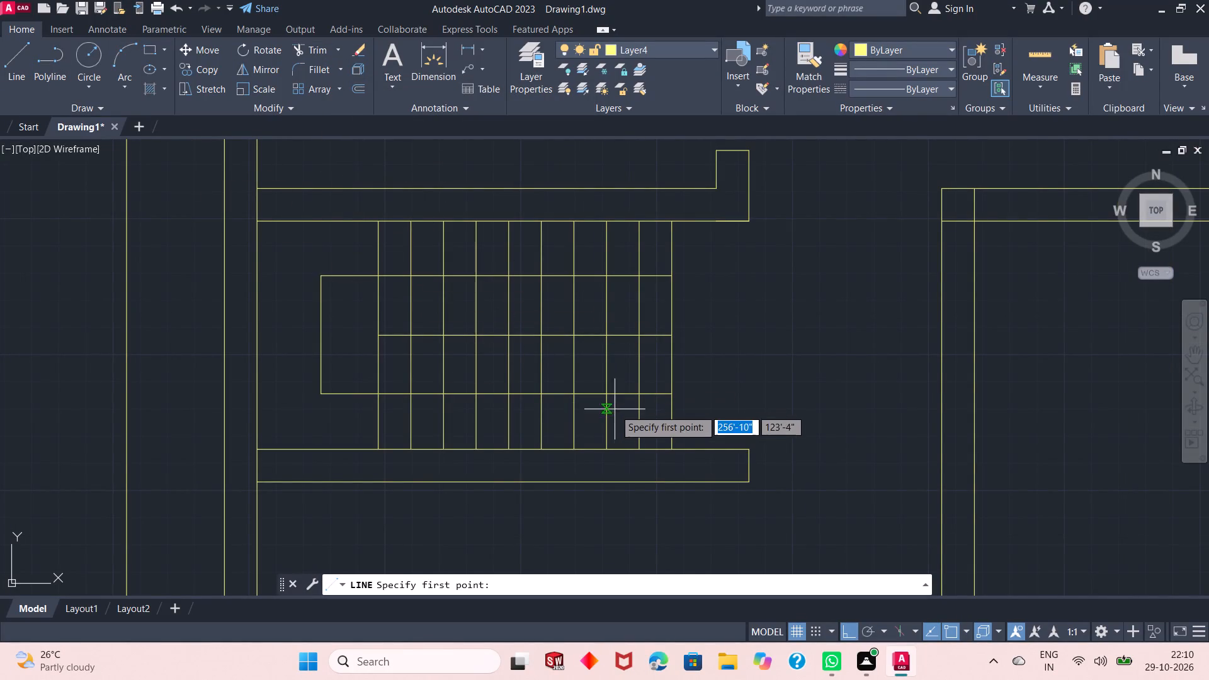
pyautogui.click(849, 638)
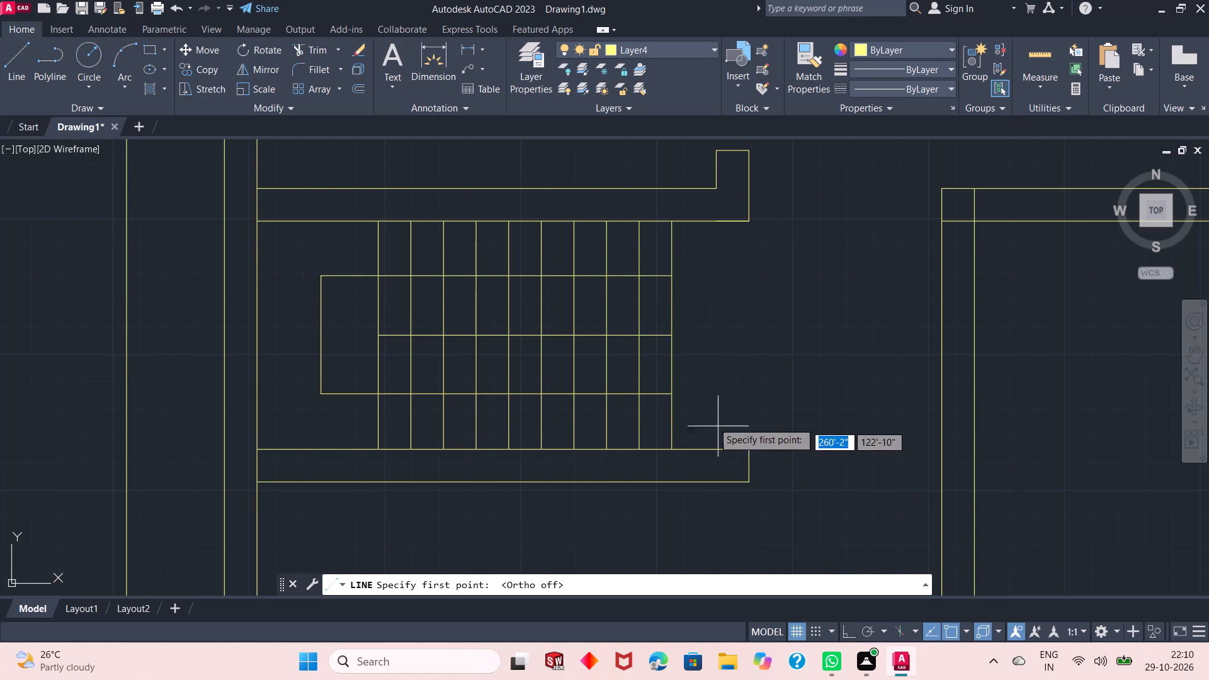
pyautogui.scroll(1, 676, 416)
pyautogui.click(667, 382)
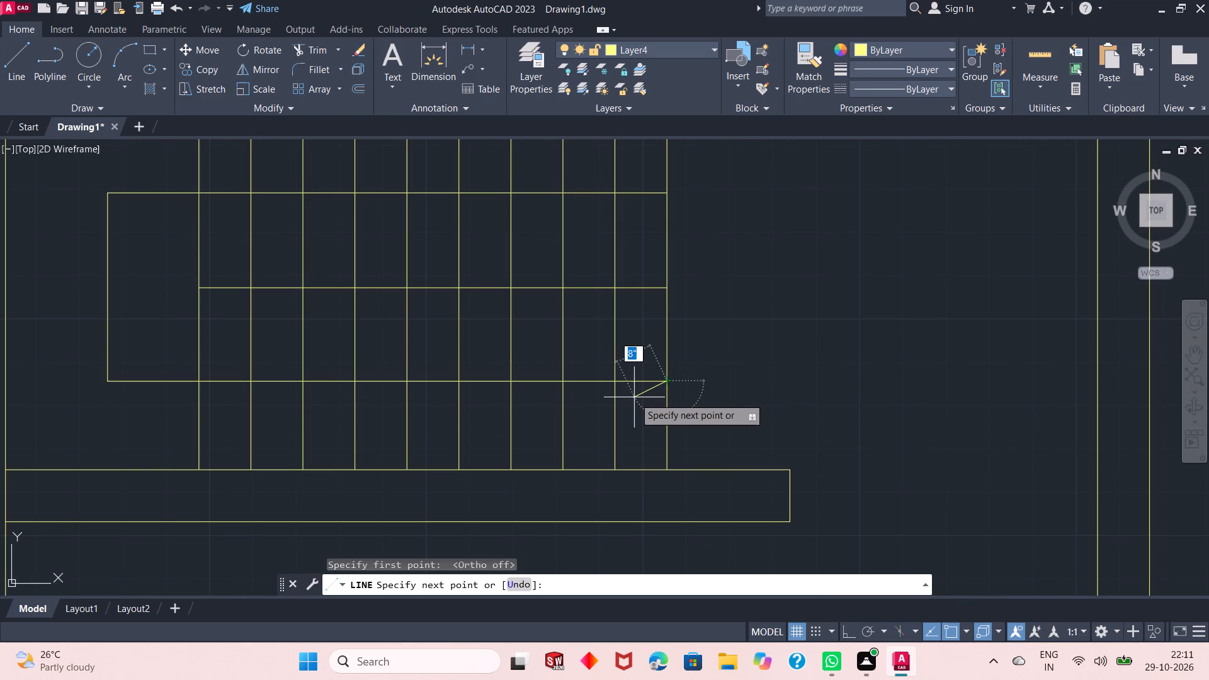
pyautogui.write('8"')
pyautogui.press('Tab')
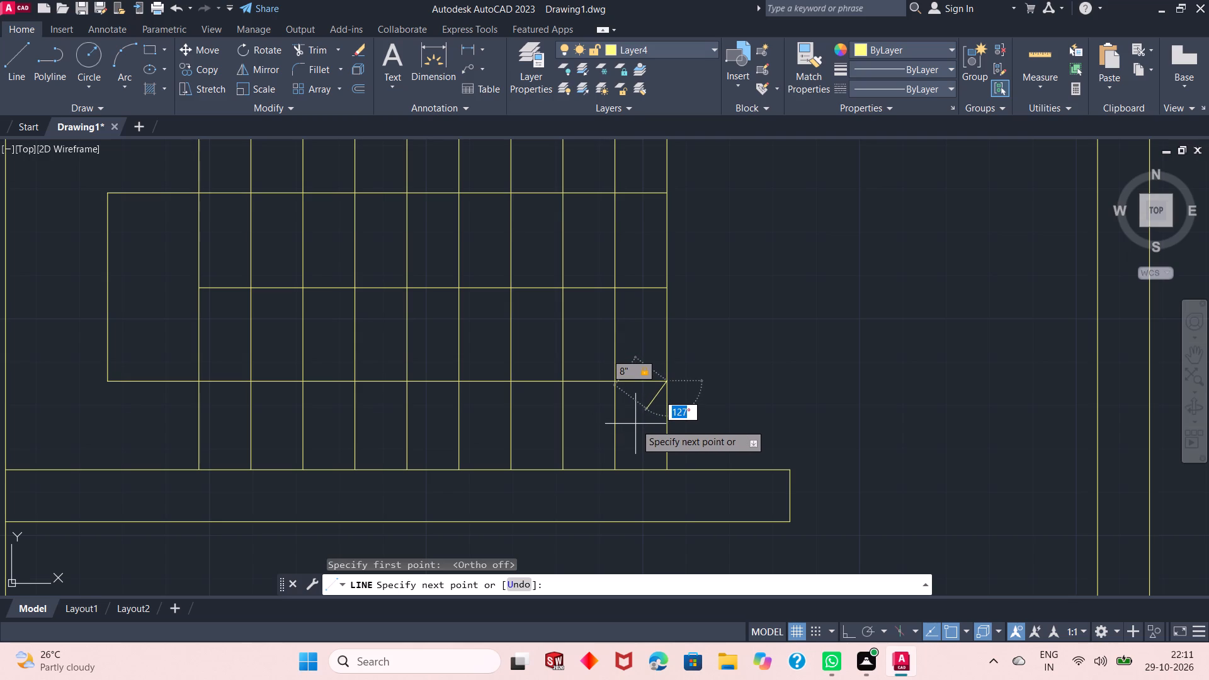
pyautogui.write('13')
pyautogui.press('0')
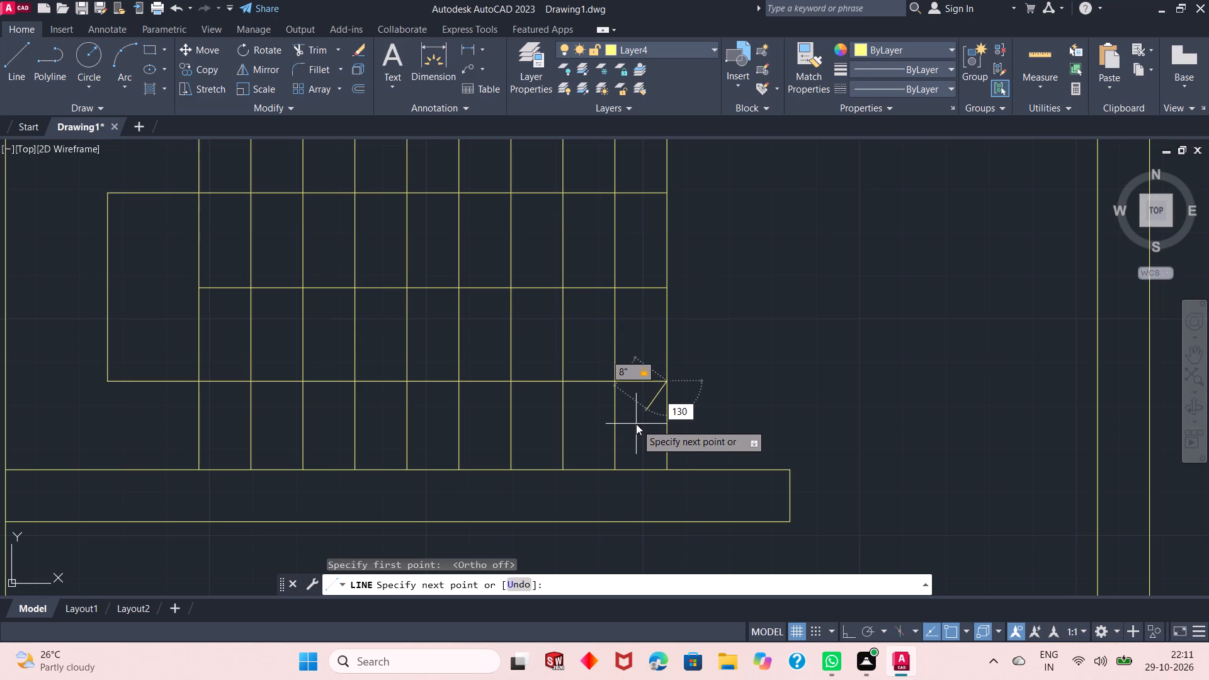
pyautogui.press('Return')
pyautogui.rightClick(701, 403)
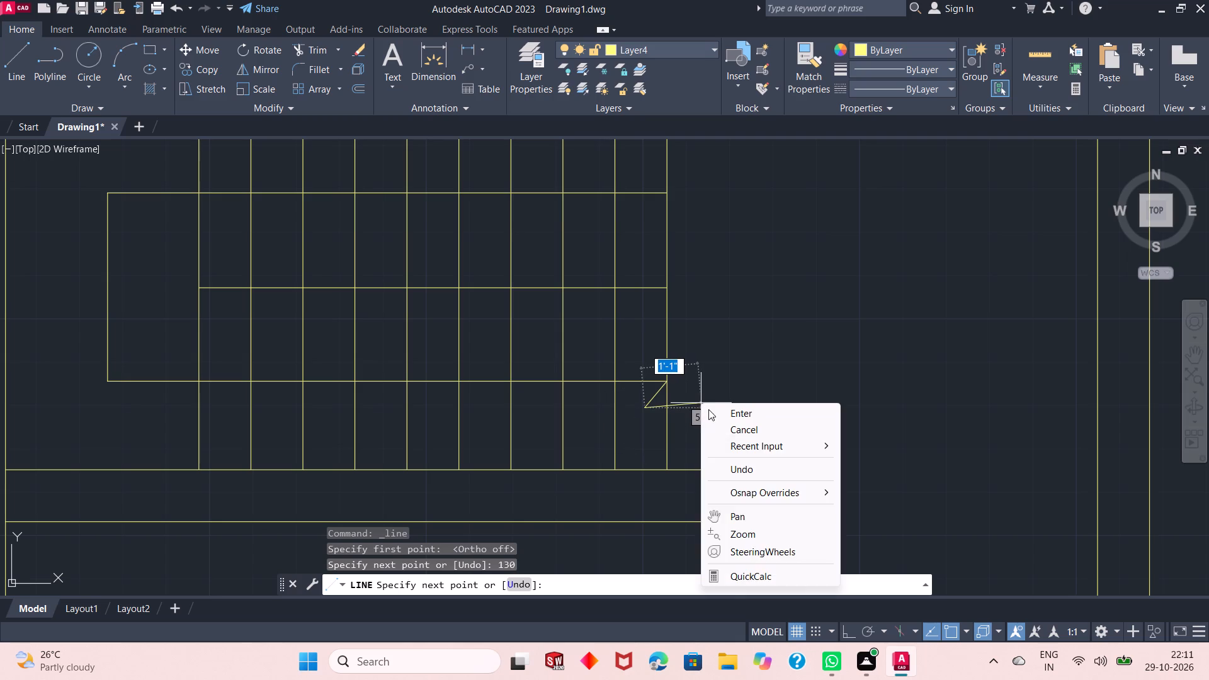
pyautogui.click(712, 411)
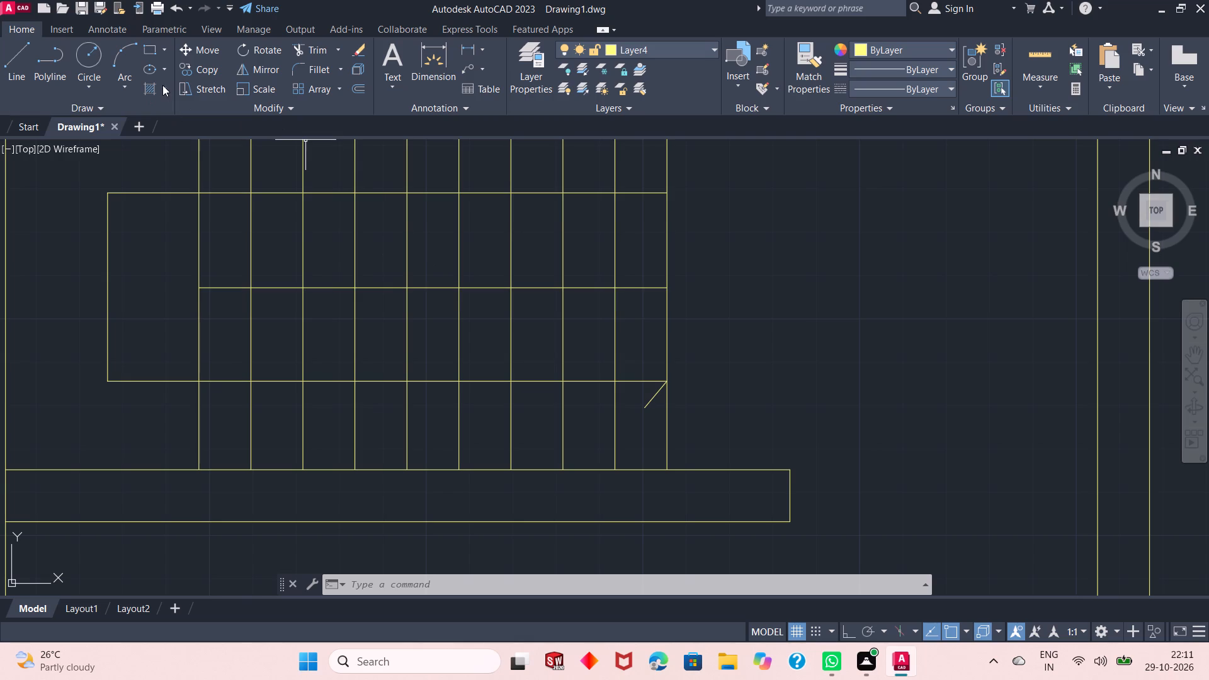
# Draw the upper arrowhead stroke 8" long at 130° up-left from the same end of the direction line.
pyautogui.click(20, 61)
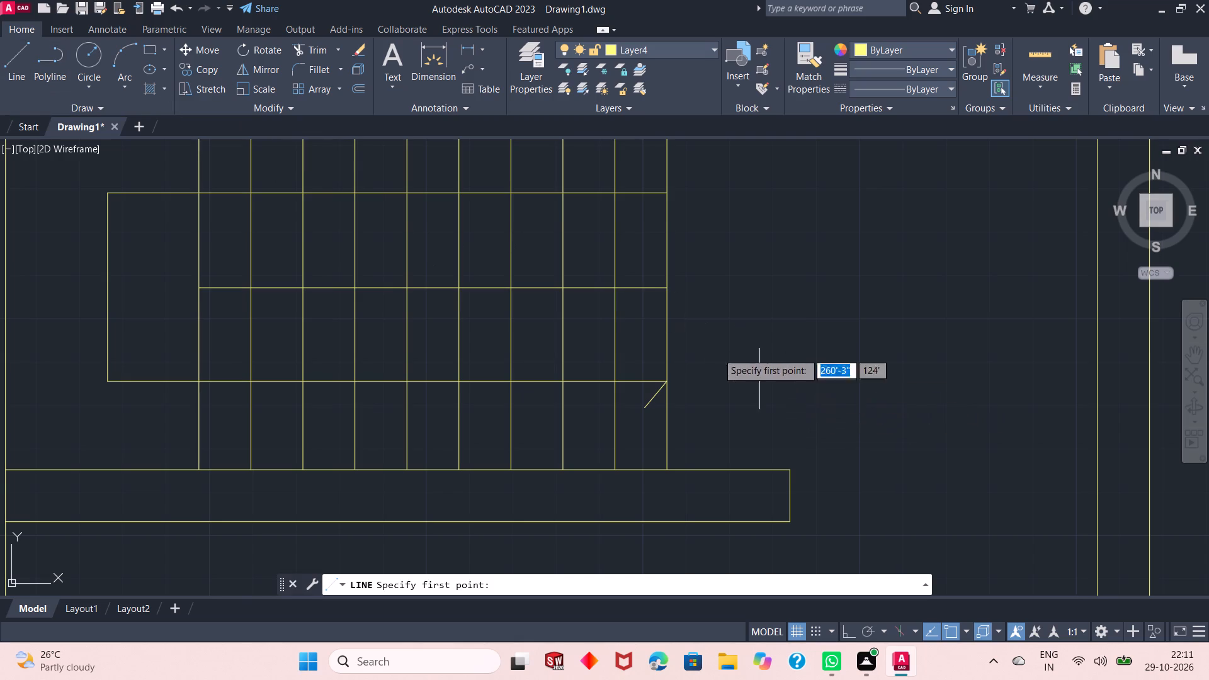
pyautogui.scroll(1, 638, 320)
pyautogui.click(682, 416)
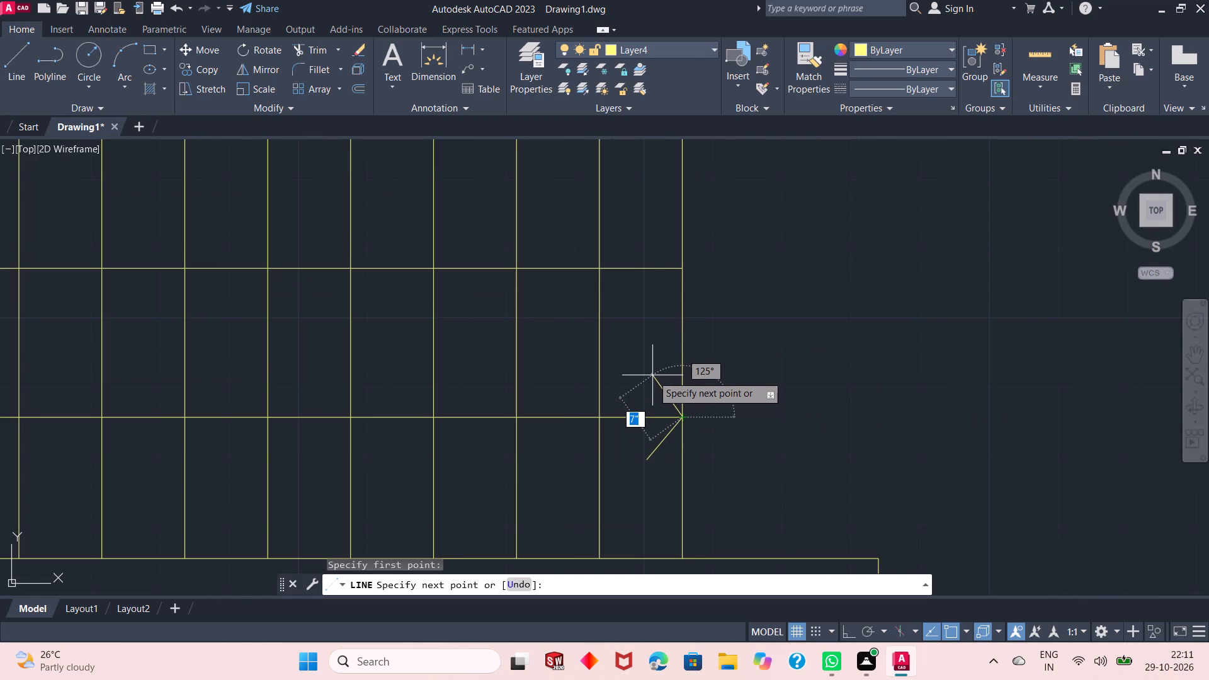
pyautogui.press('8')
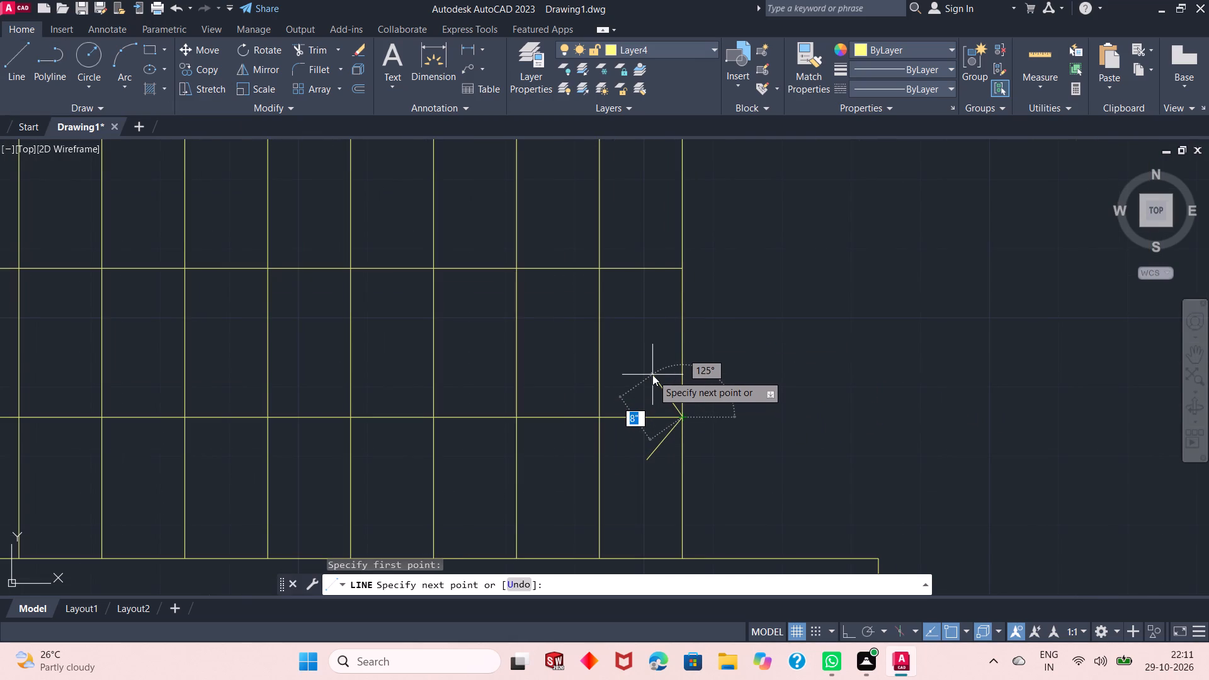
pyautogui.hotkey('shift', '"')
pyautogui.press('Tab')
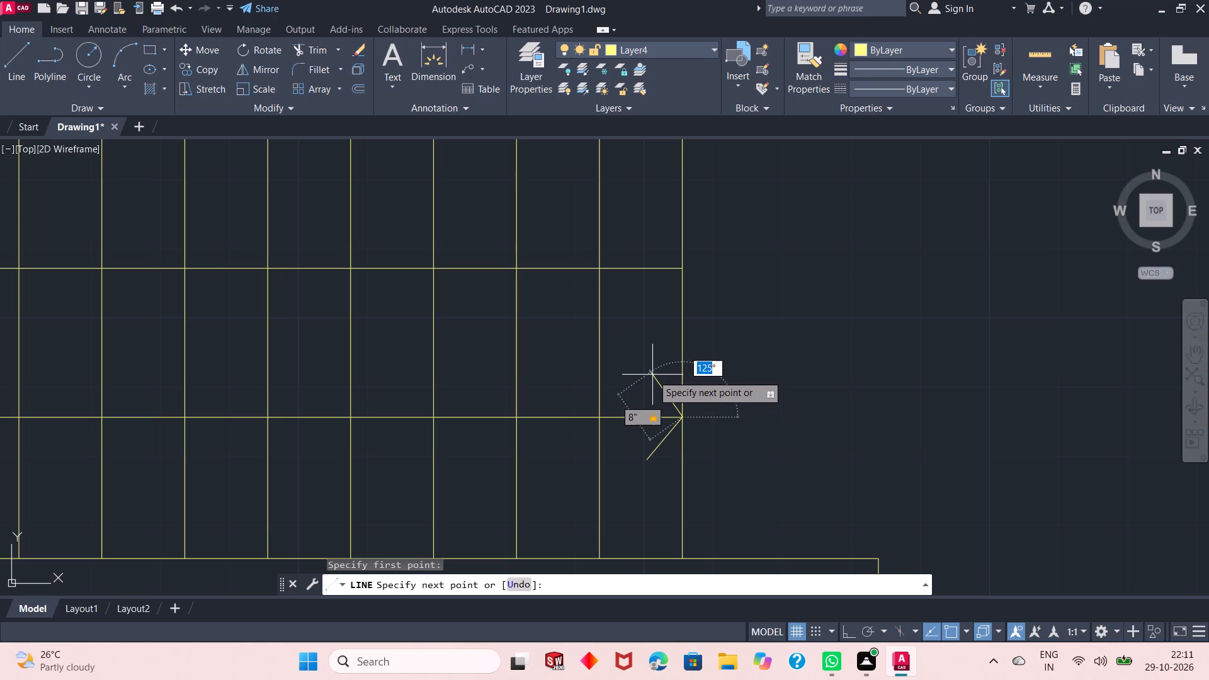
pyautogui.write('130')
pyautogui.press('Return')
pyautogui.press('Return')
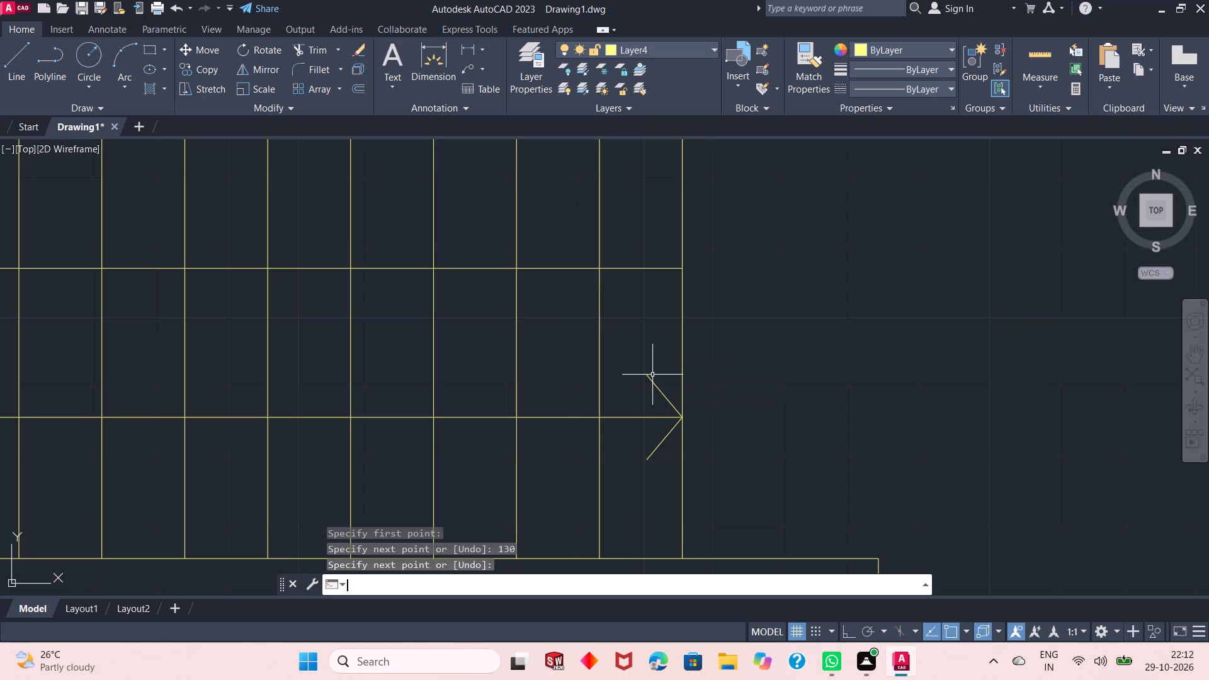
# Examine the arrowhead on the stair direction line and the overall staircase layout.
pyautogui.scroll(-1, 744, 477)
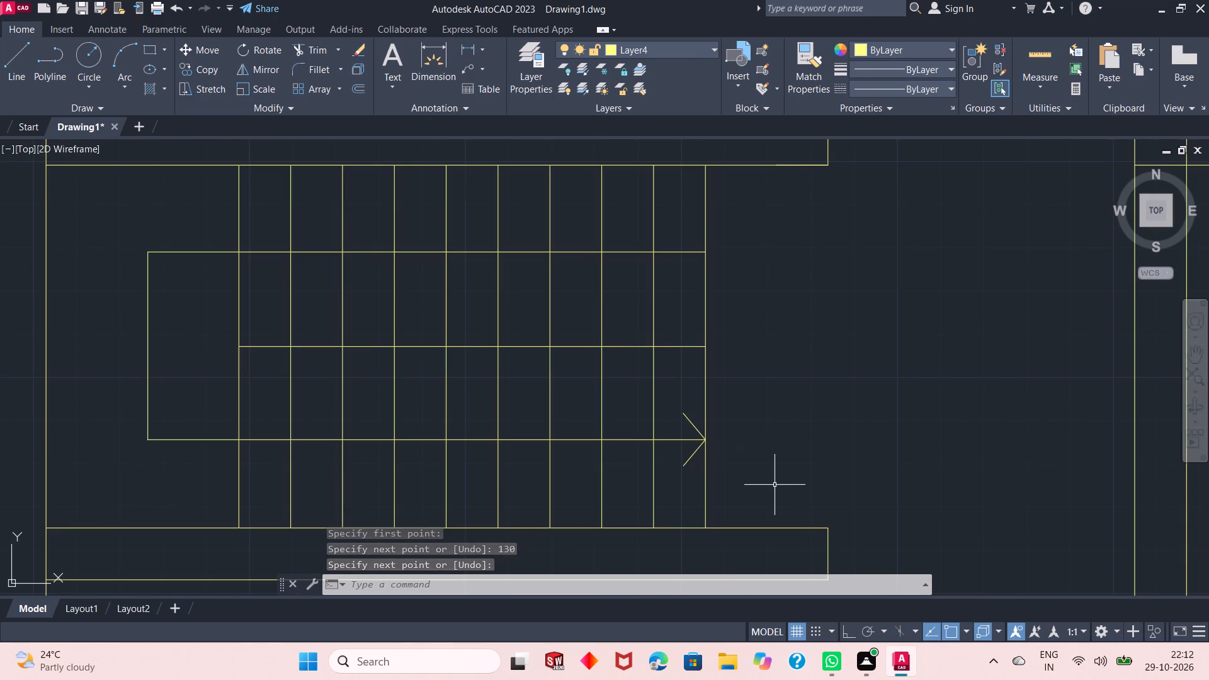
pyautogui.scroll(-1, 775, 485)
pyautogui.scroll(1, 715, 424)
pyautogui.scroll(1, 725, 485)
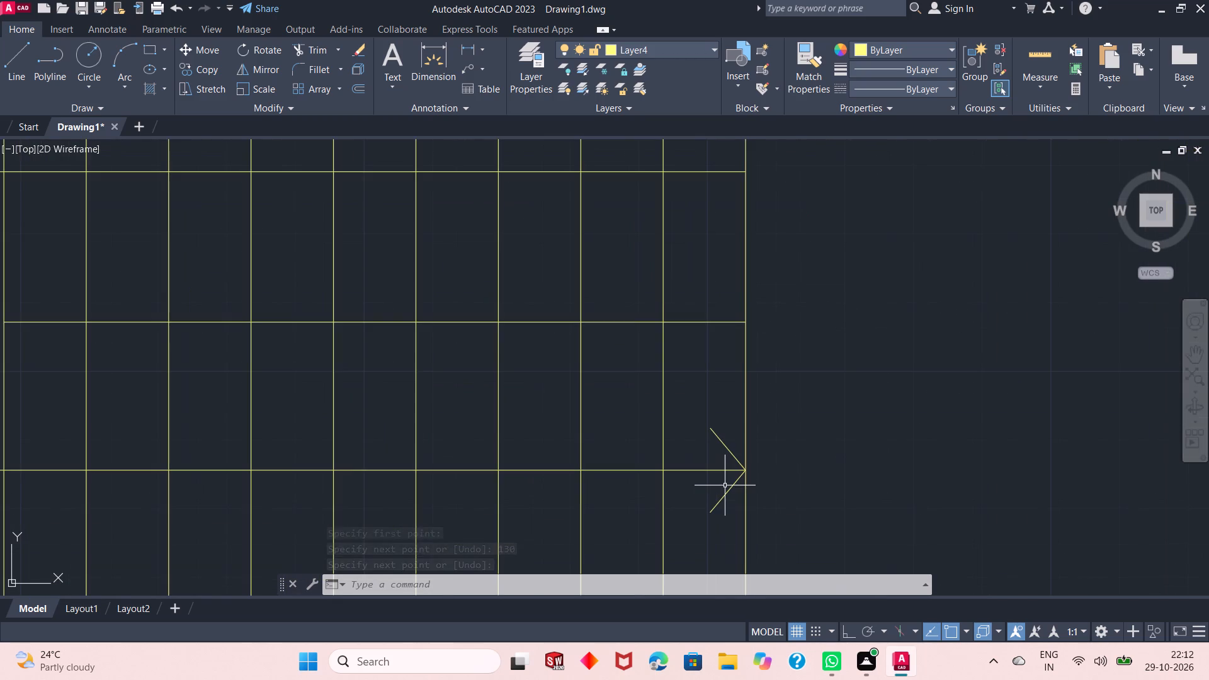
pyautogui.scroll(1, 727, 484)
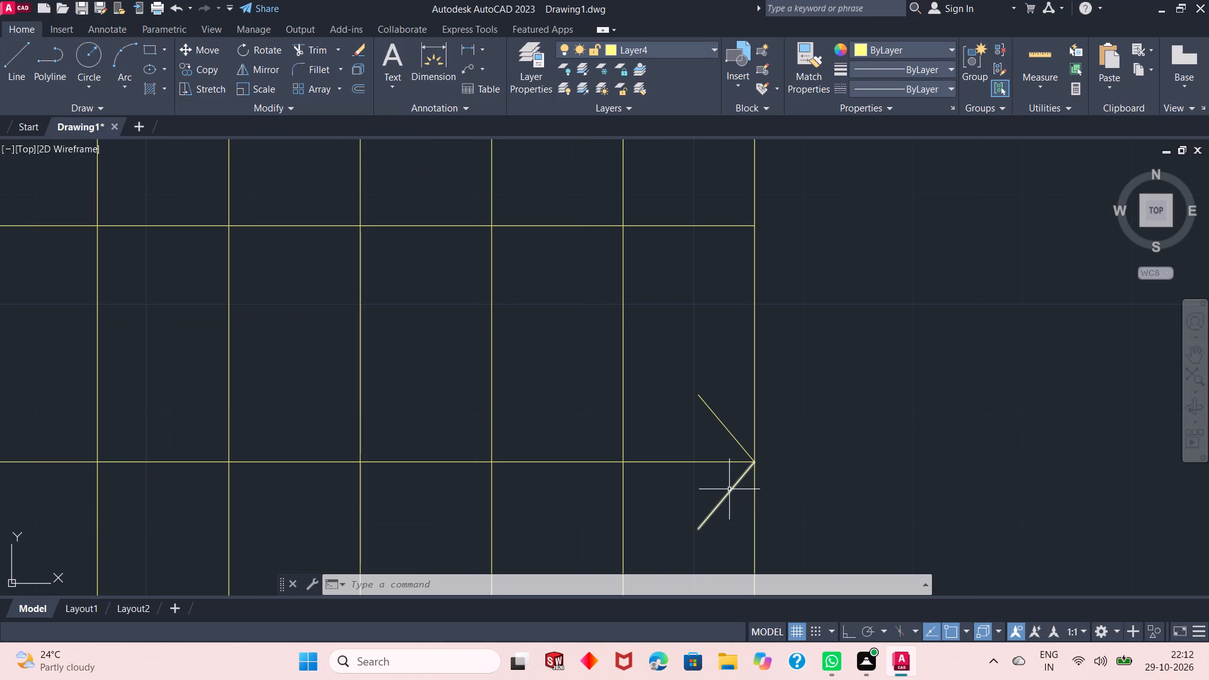
pyautogui.scroll(-2, 757, 497)
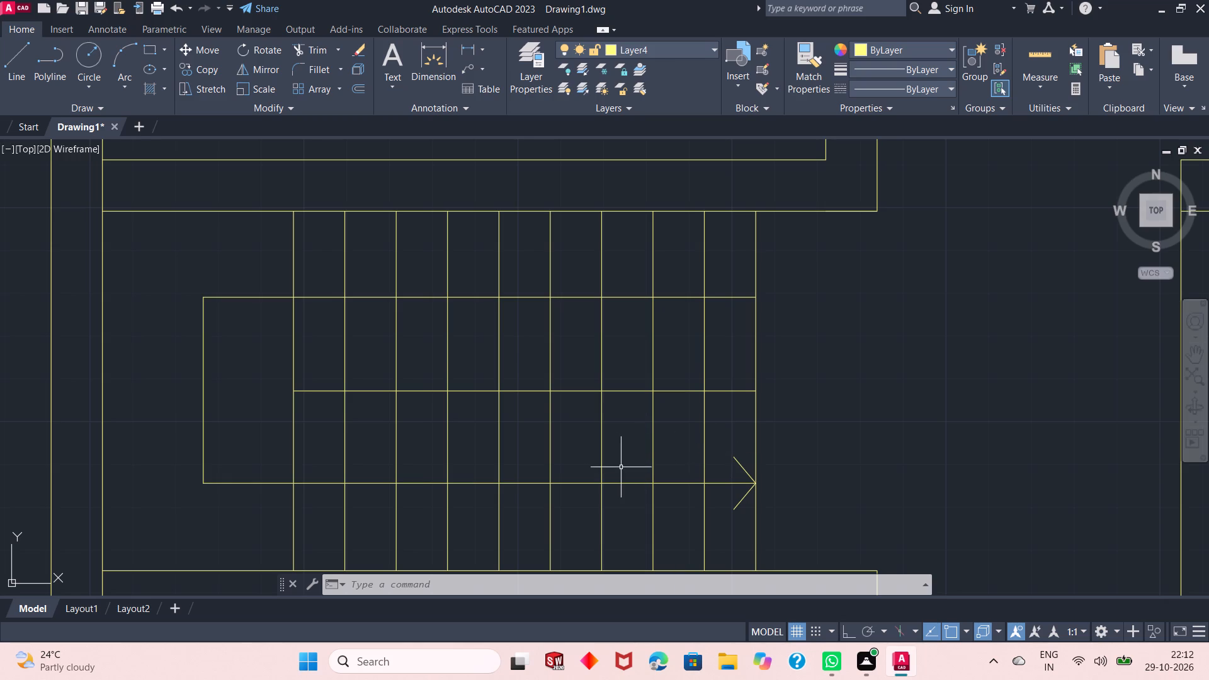
pyautogui.scroll(-1, 622, 468)
pyautogui.scroll(-1, 535, 437)
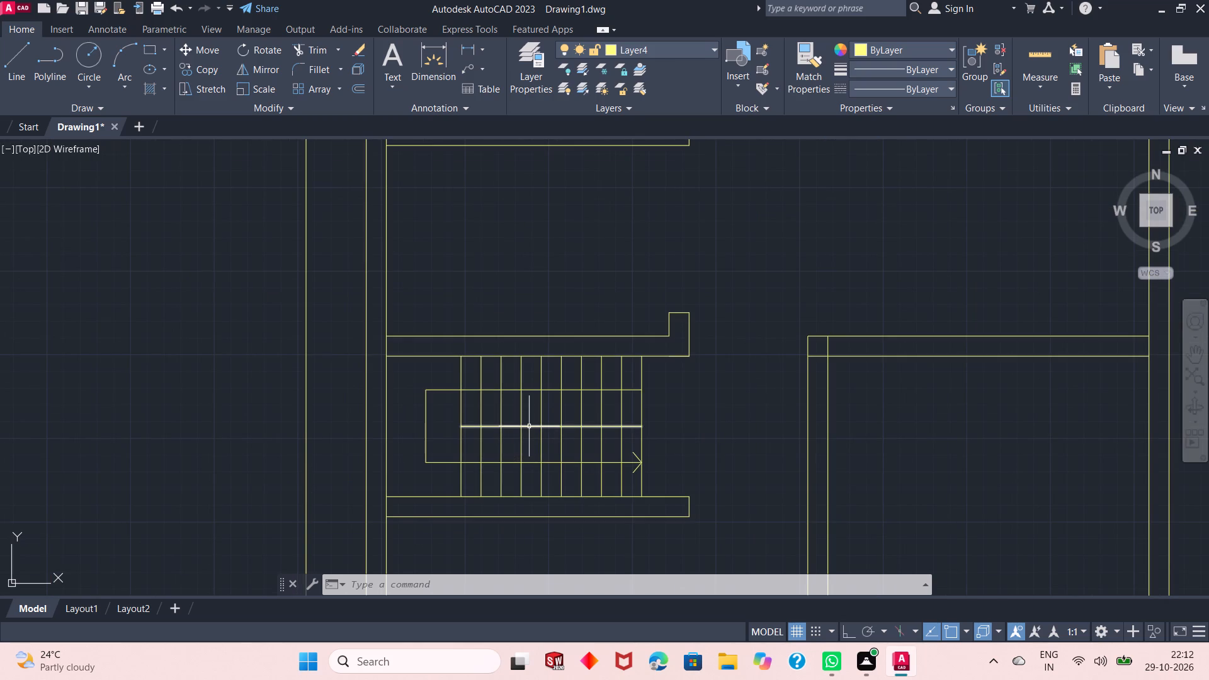
# Offset the staircase's middle horizontal line 1" upward and 1" downward, using the Through option.
pyautogui.scroll(1, 518, 446)
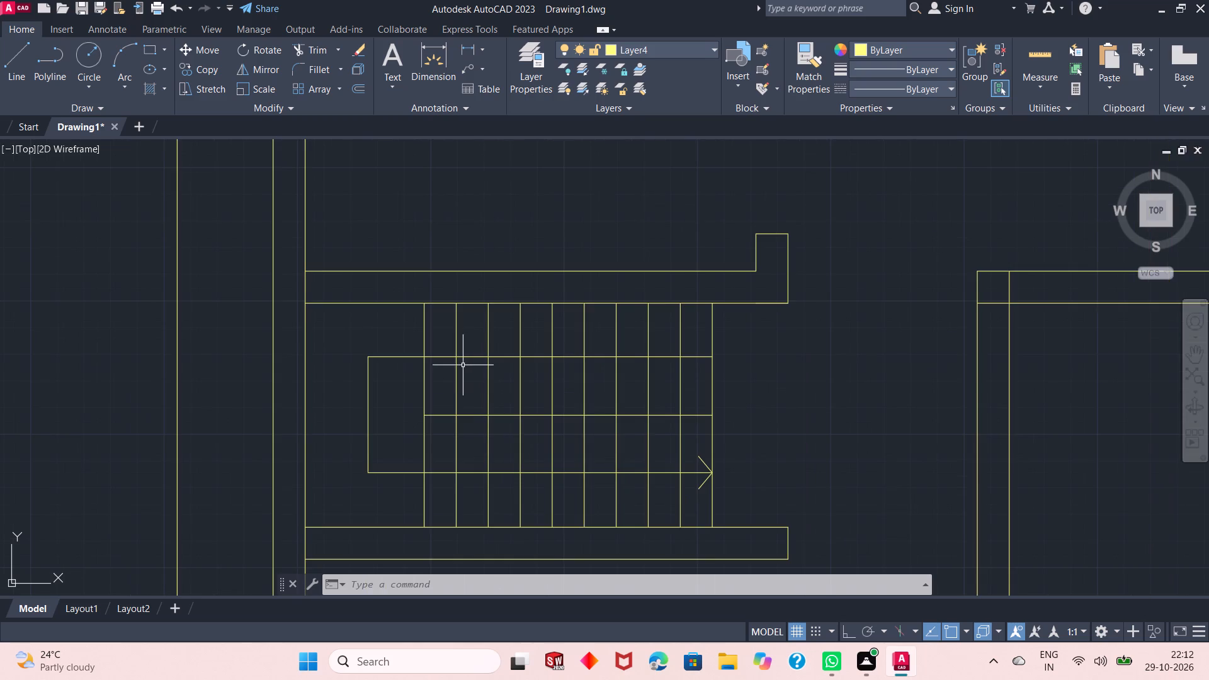
pyautogui.click(361, 88)
pyautogui.rightClick(395, 231)
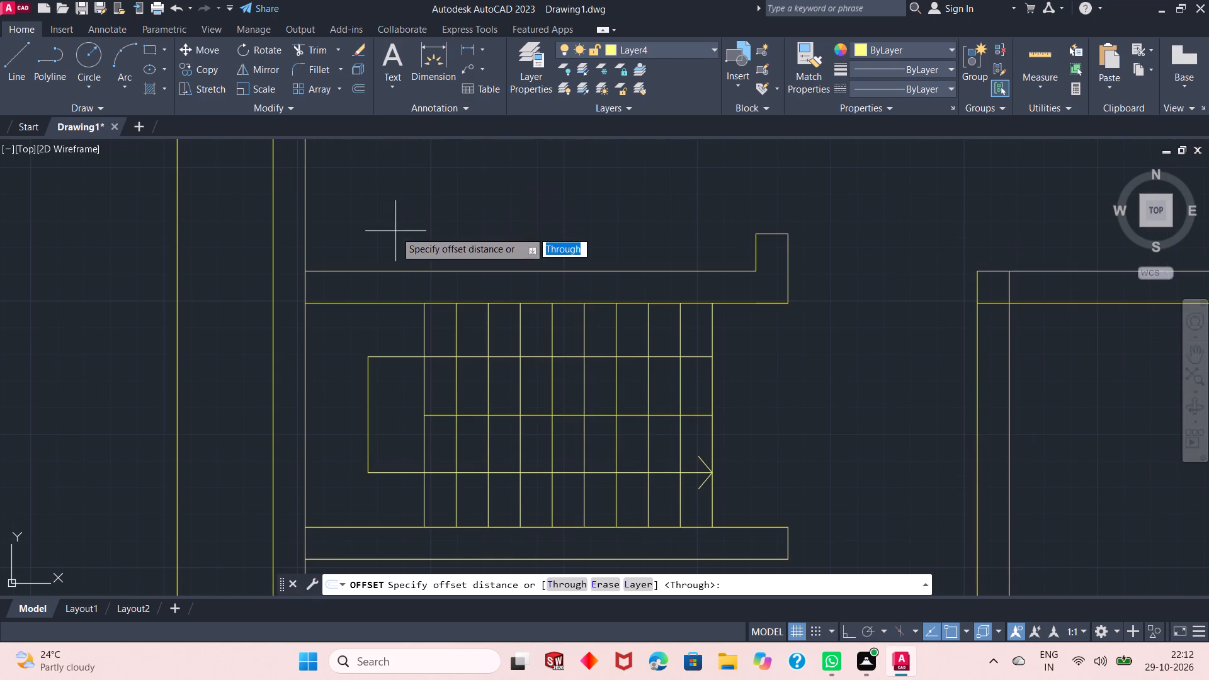
pyautogui.click(404, 239)
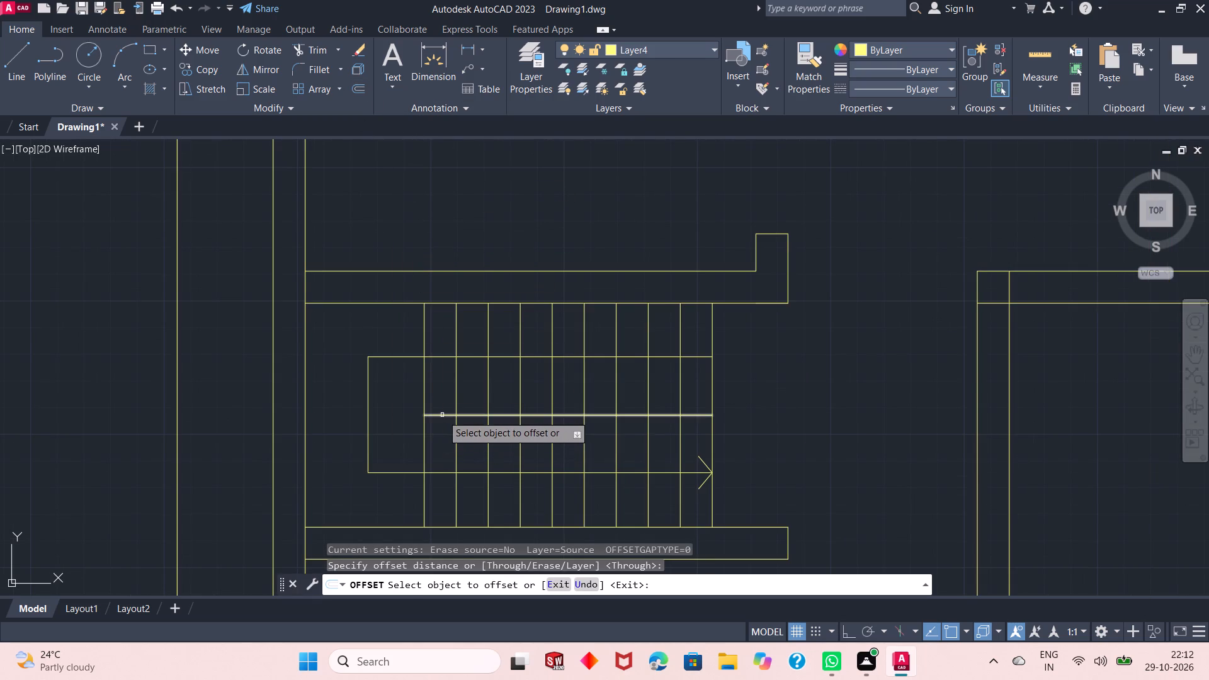
pyautogui.click(442, 415)
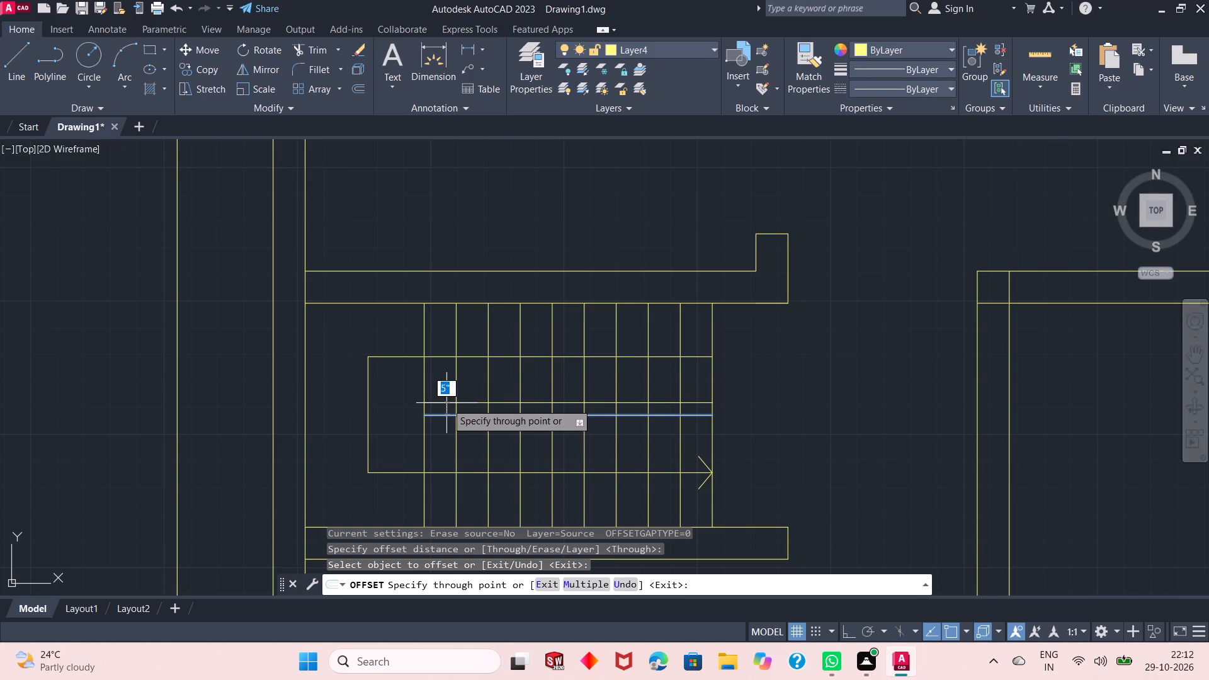
pyautogui.scroll(1, 446, 403)
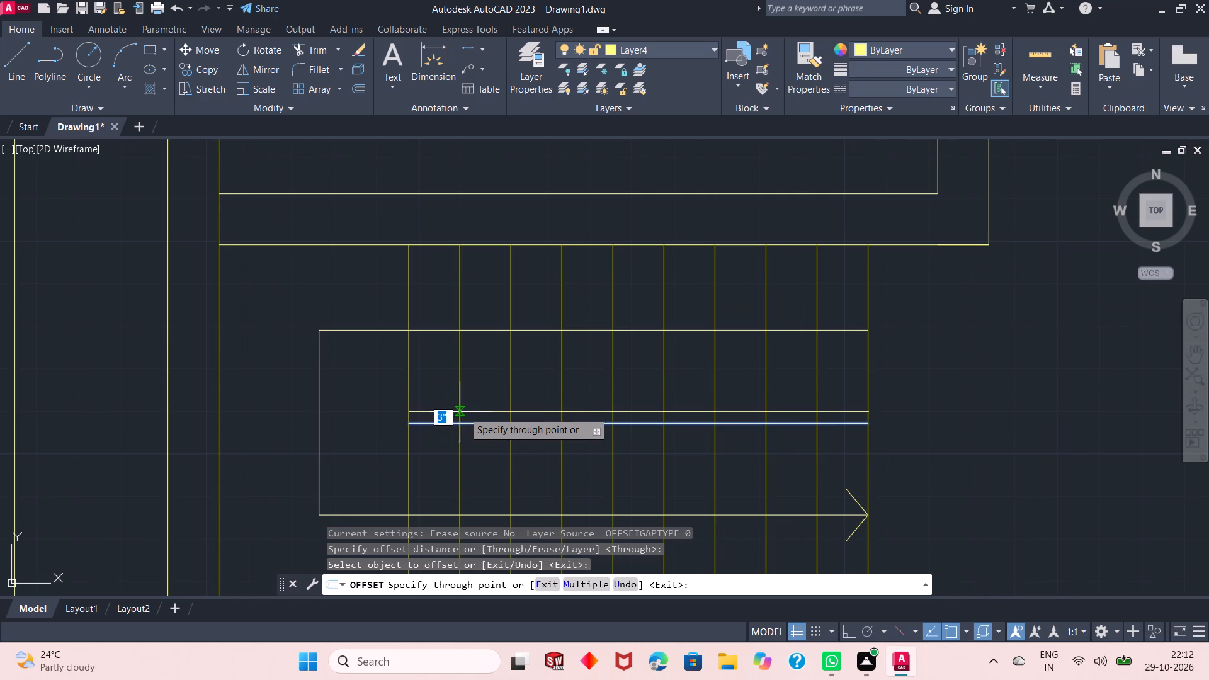
pyautogui.scroll(1, 484, 416)
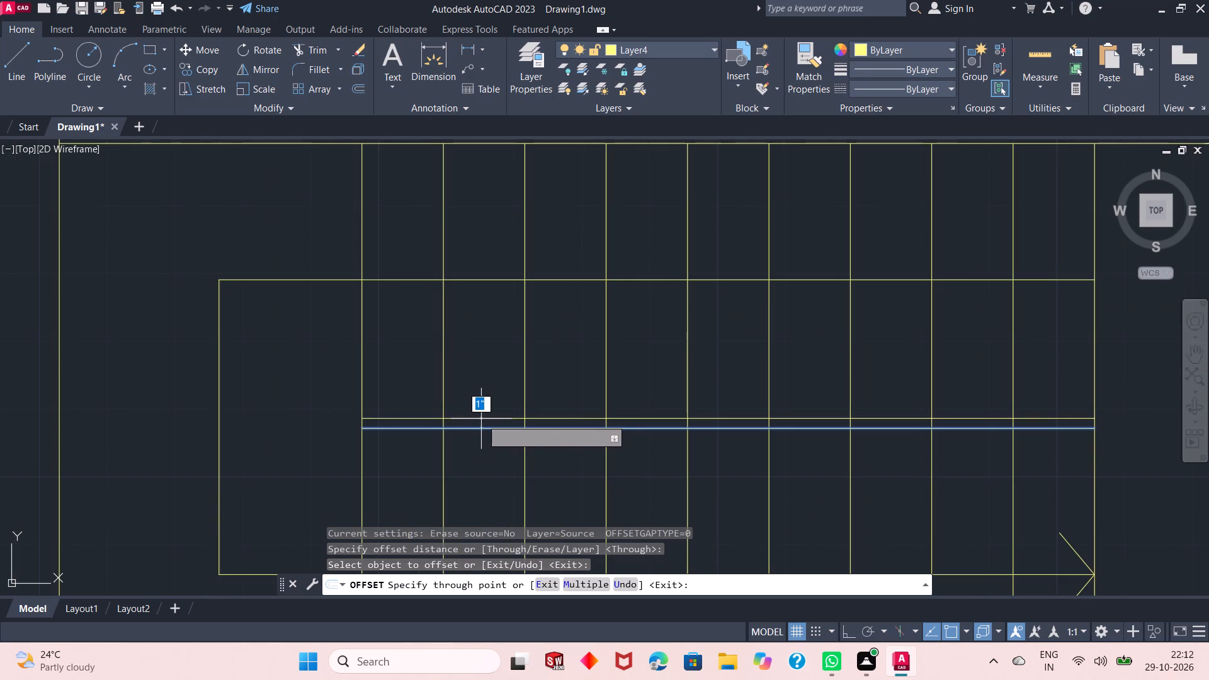
pyautogui.scroll(1, 481, 419)
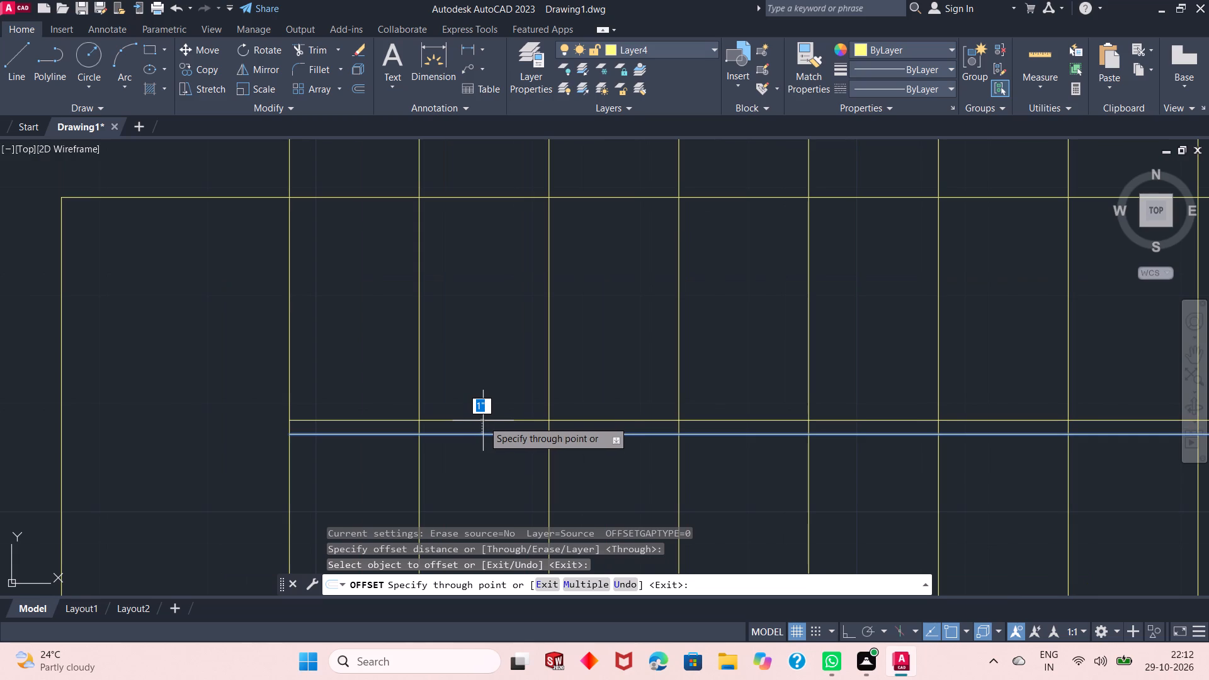
pyautogui.press('1')
pyautogui.hotkey('shift', '"')
pyautogui.press('Return')
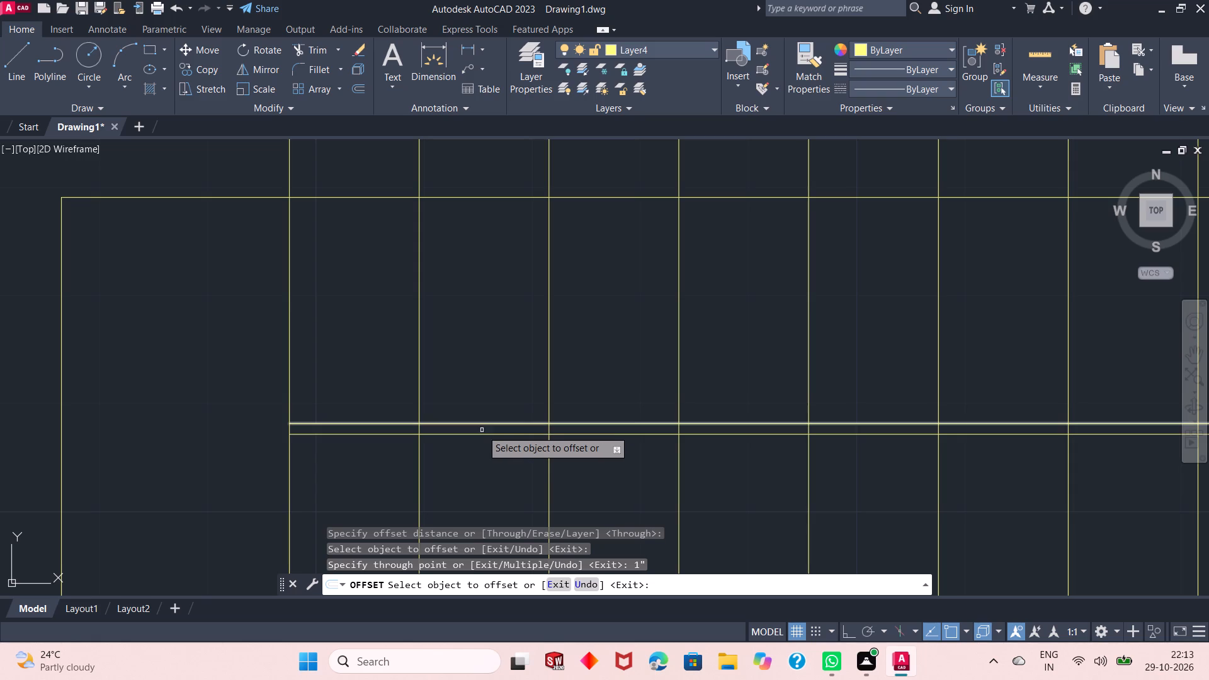
pyautogui.click(481, 436)
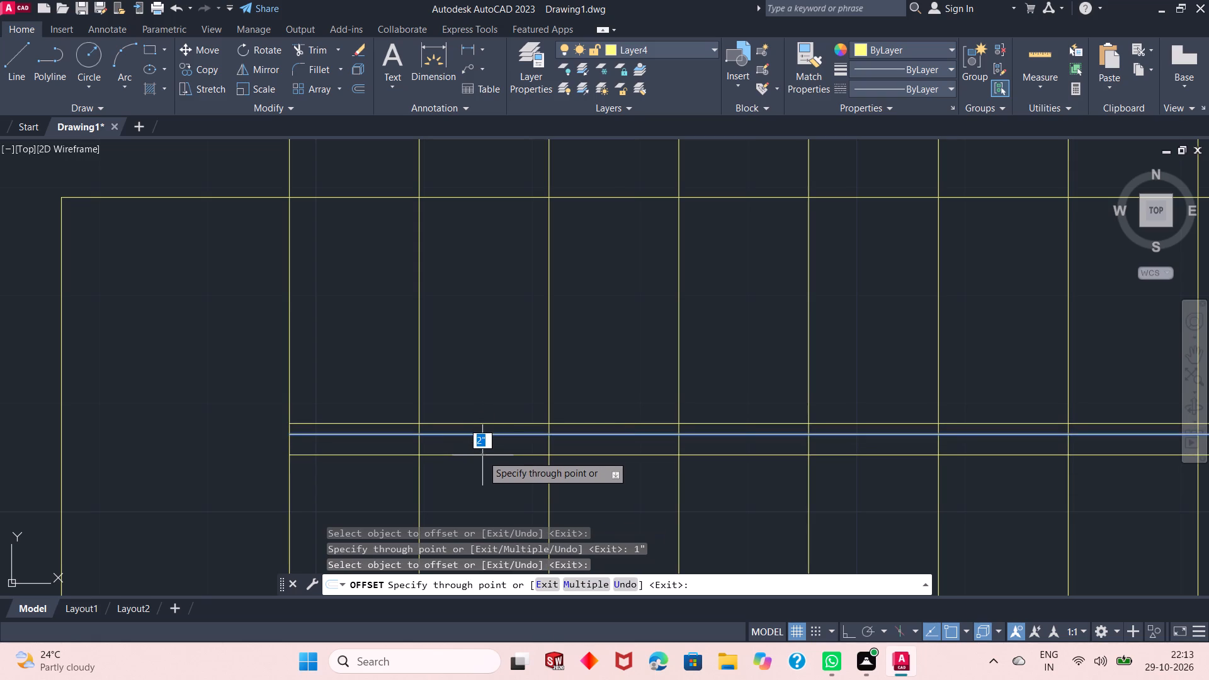
pyautogui.write('1"')
pyautogui.press('Return')
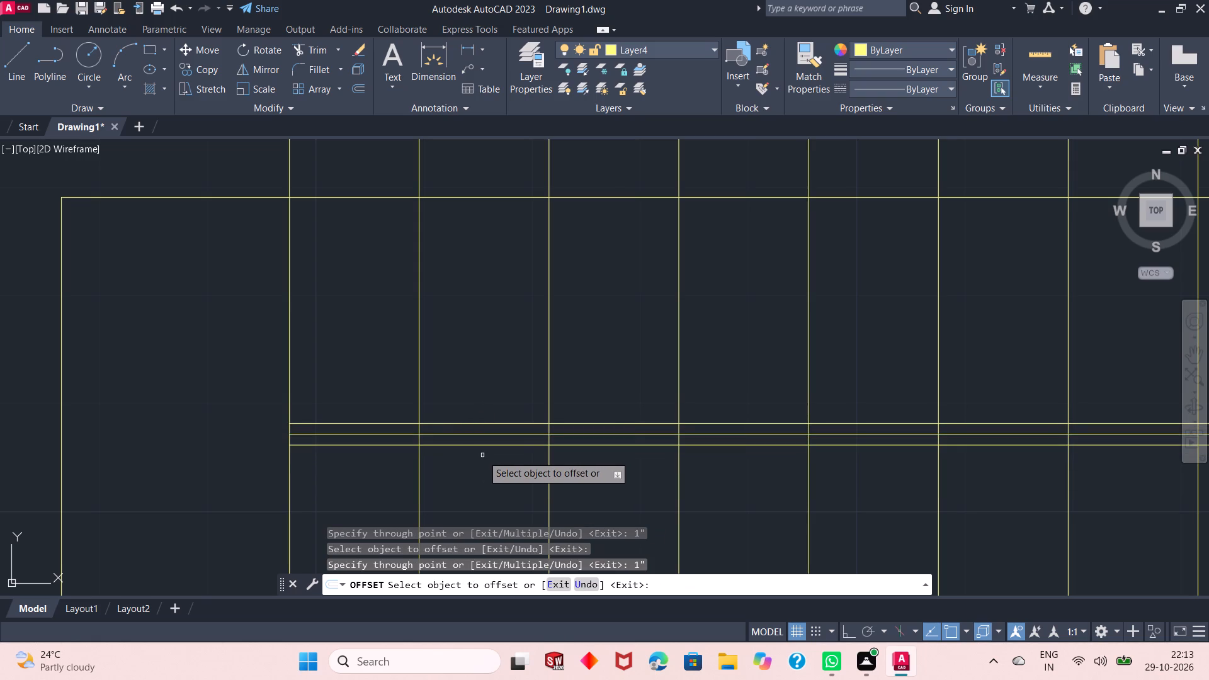
pyautogui.rightClick(482, 373)
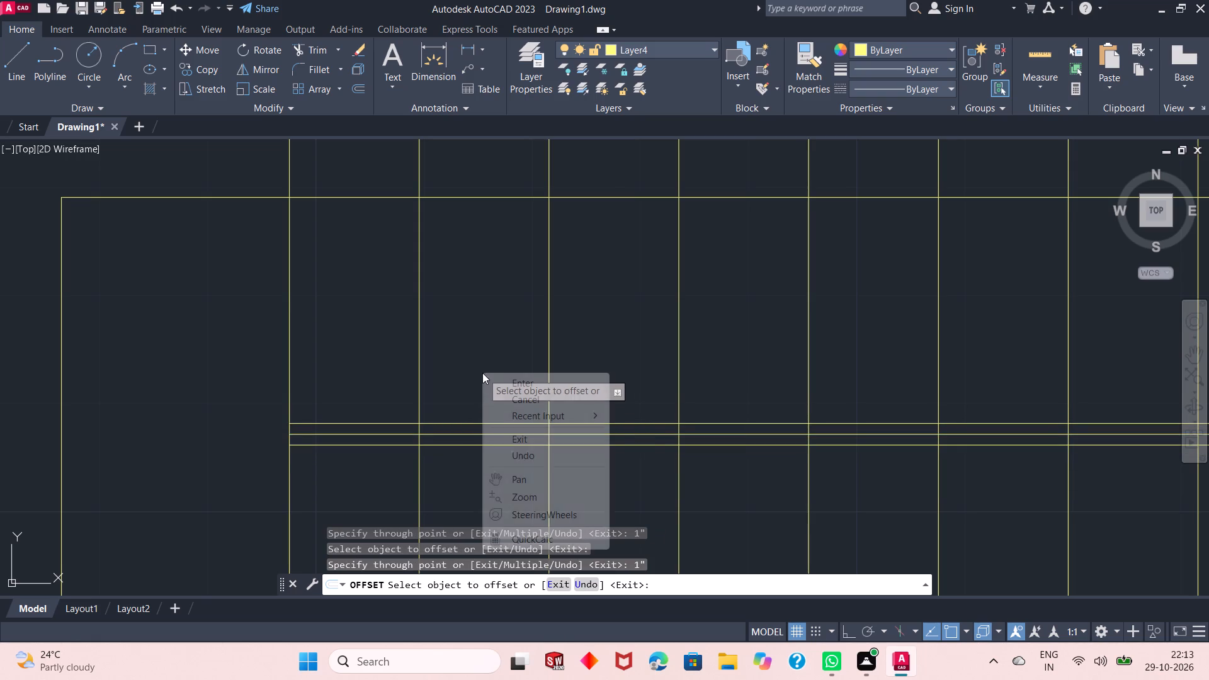
pyautogui.click(497, 380)
# Erase the original middle line between the two offset lines of the staircase.
pyautogui.click(498, 435)
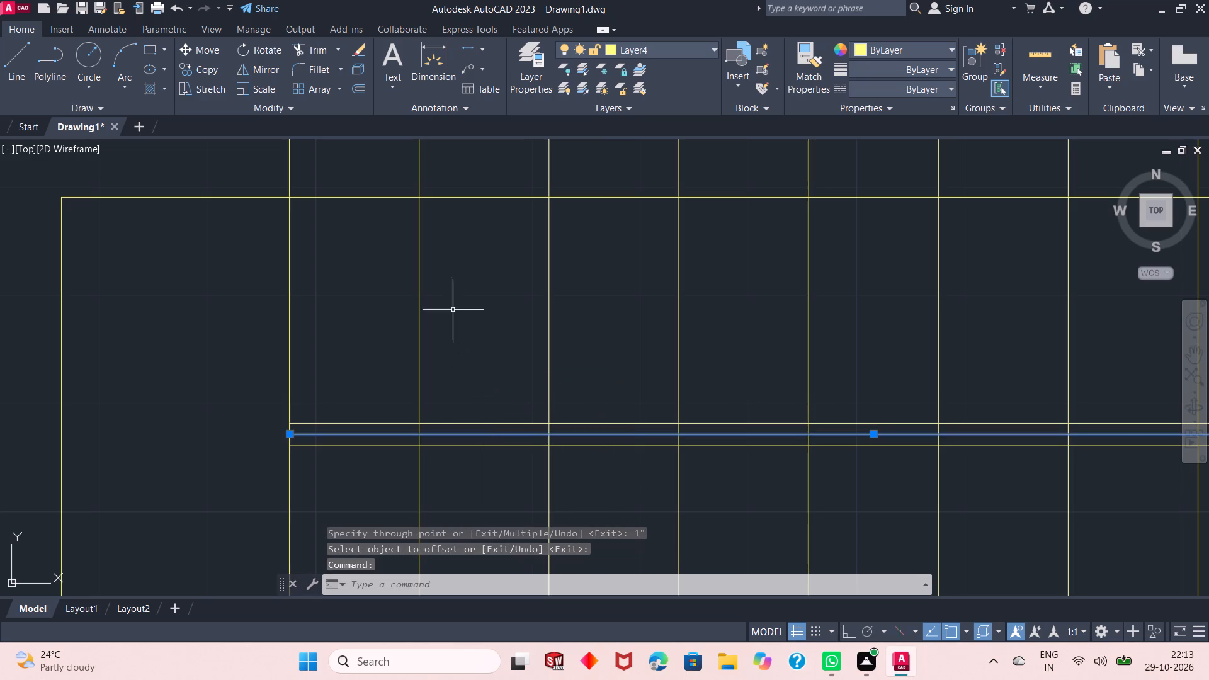
pyautogui.rightClick(450, 303)
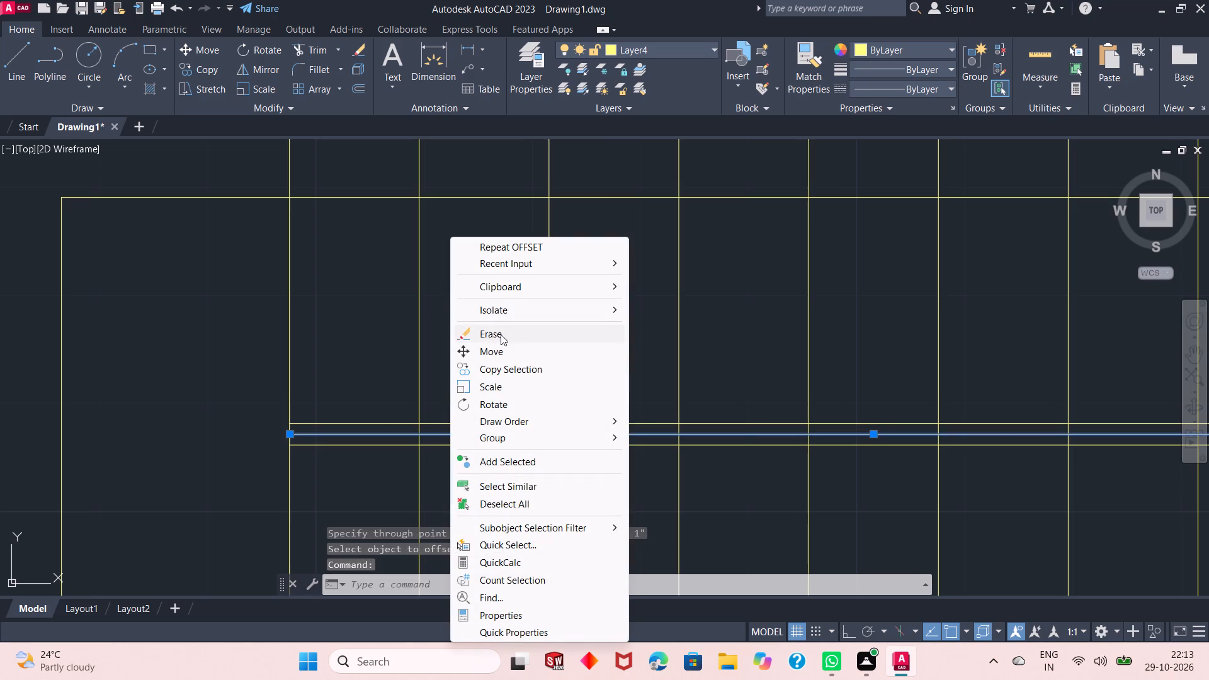
pyautogui.click(501, 334)
# Trim the eight intermediate vertical stair lines out of the narrow gap between the two middle horizontal lines, using fences.
pyautogui.scroll(-2, 366, 440)
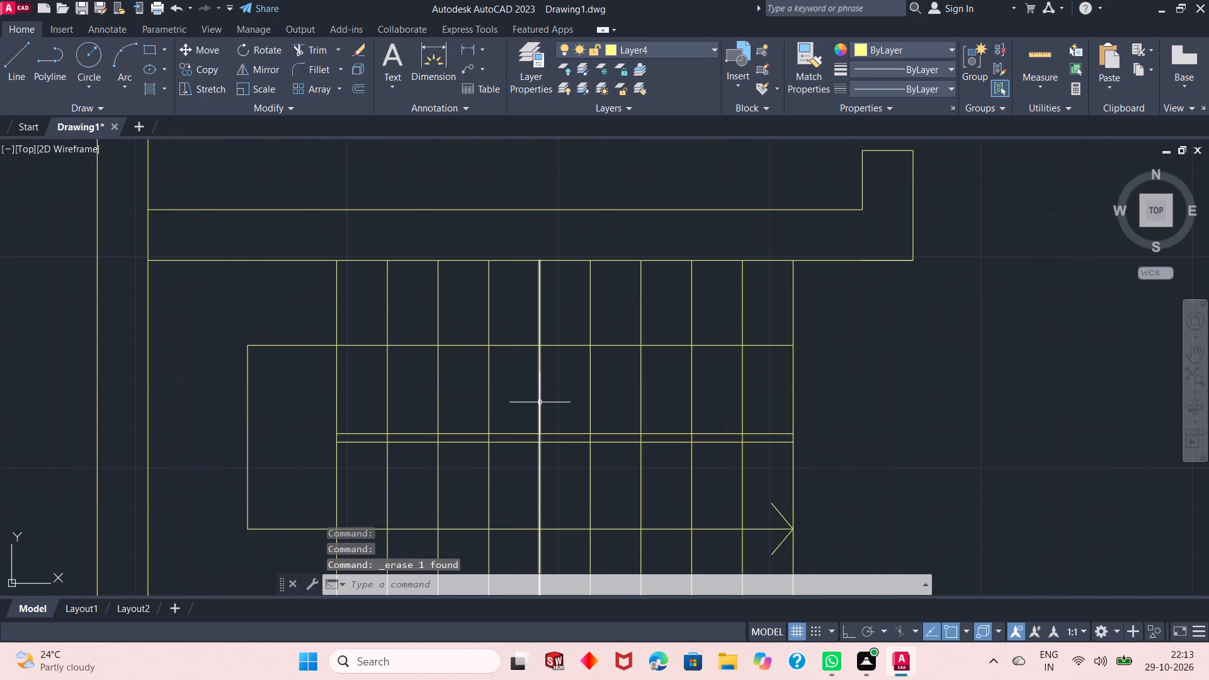
pyautogui.scroll(-1, 538, 388)
pyautogui.scroll(1, 529, 426)
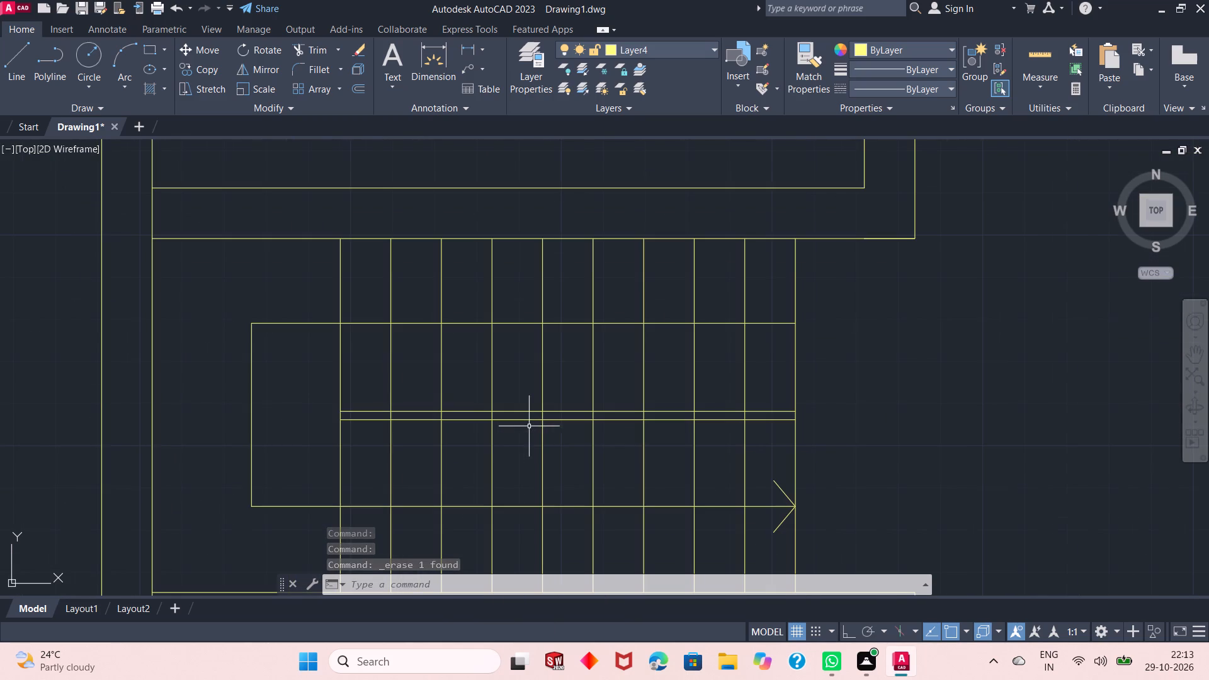
pyautogui.click(300, 47)
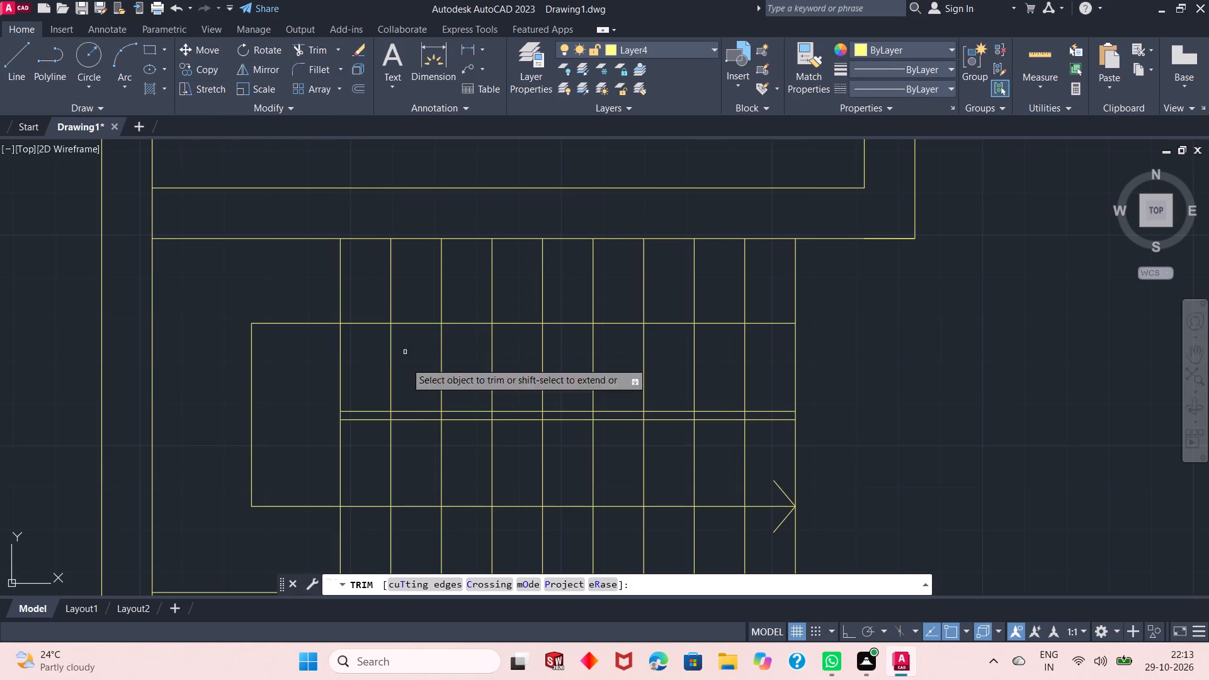
pyautogui.scroll(2, 429, 419)
pyautogui.click(289, 412)
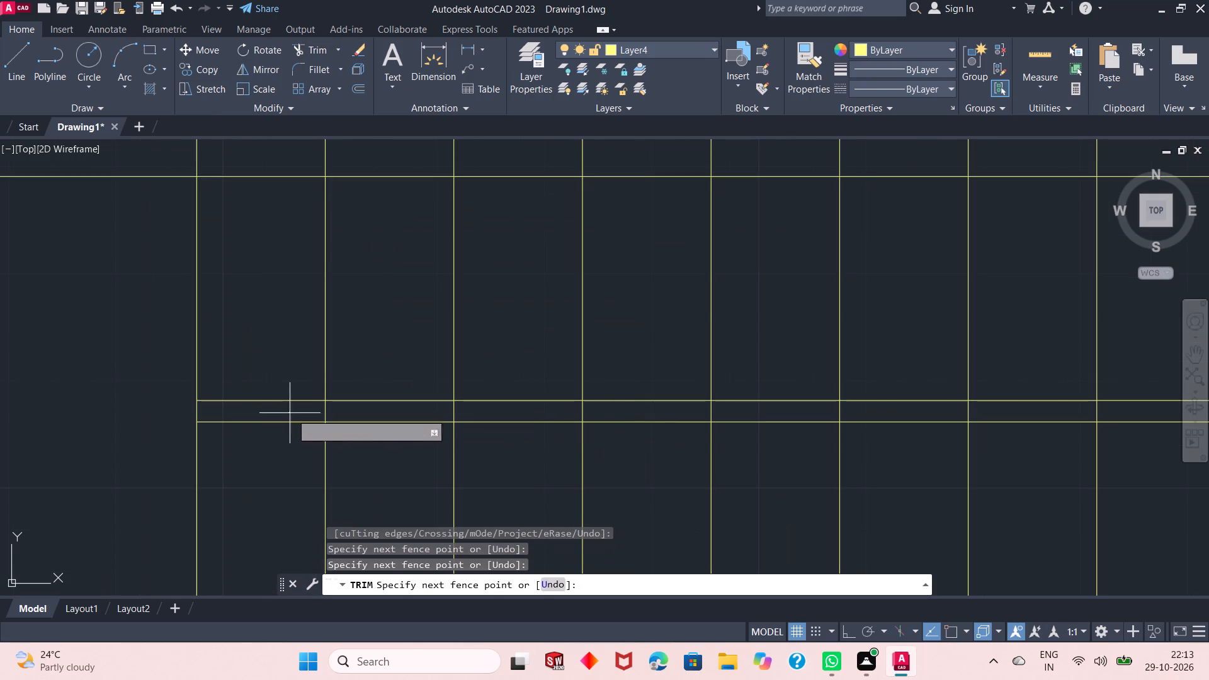
pyautogui.click(752, 410)
pyautogui.scroll(-2, 404, 402)
pyautogui.scroll(1, 558, 402)
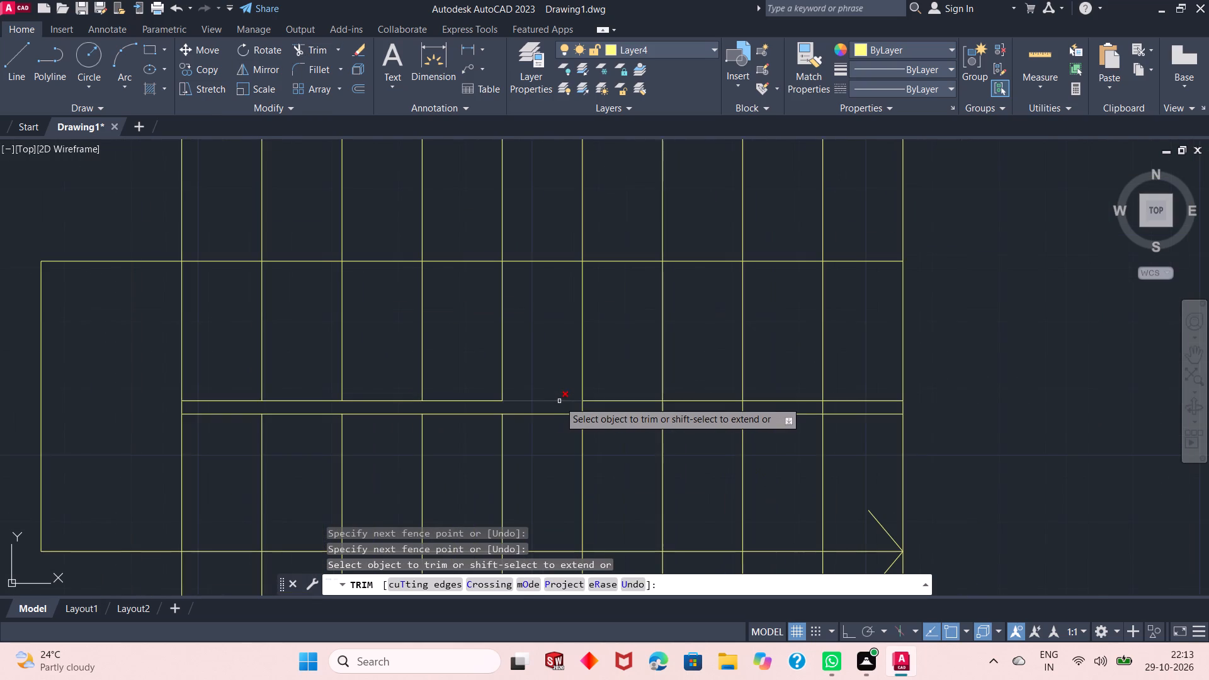
pyautogui.click(577, 409)
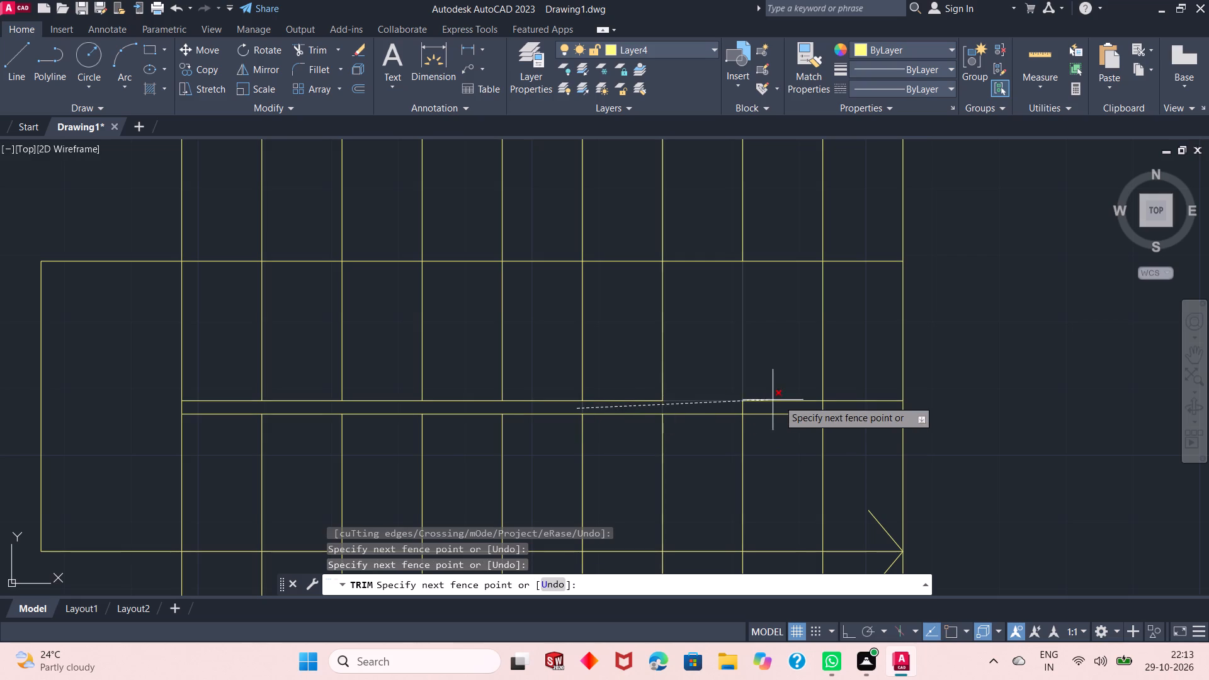
pyautogui.click(852, 407)
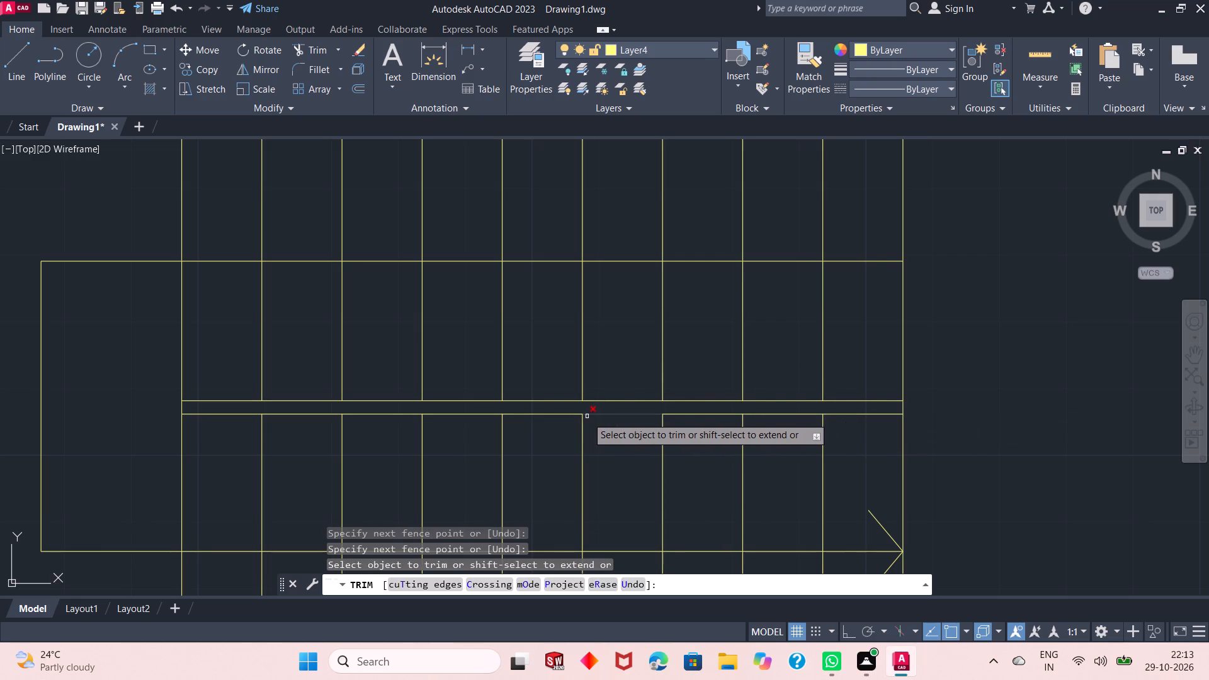
pyautogui.rightClick(921, 283)
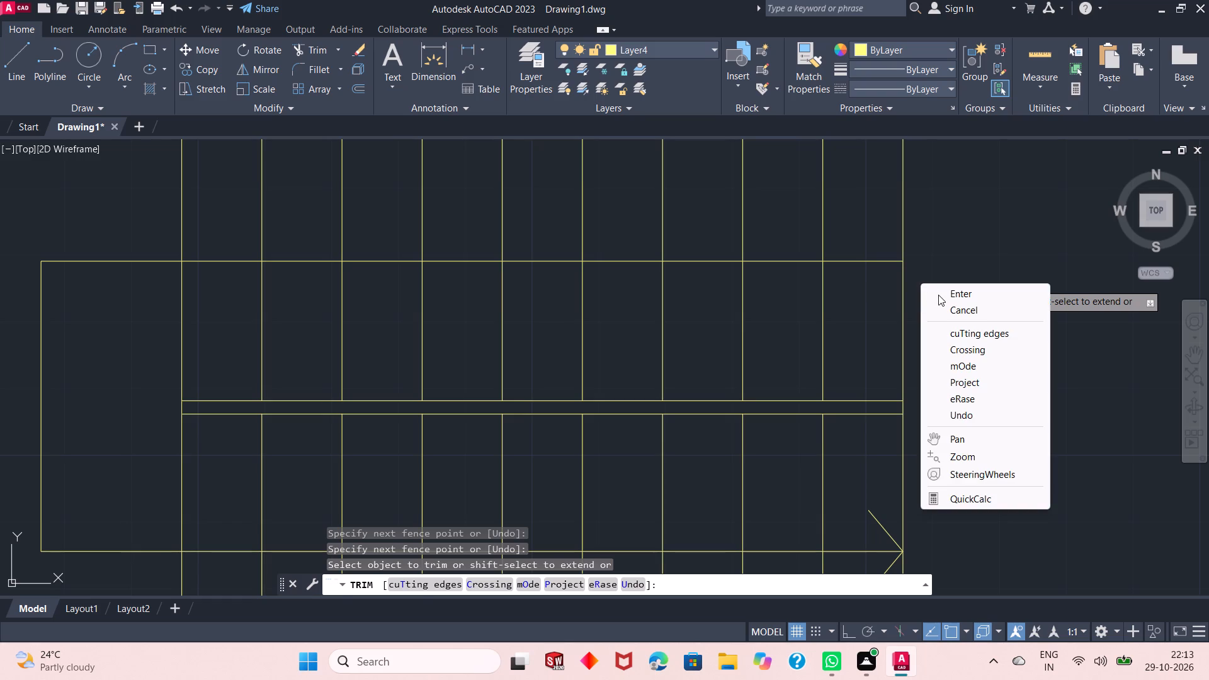
pyautogui.click(938, 295)
# Review the trimmed staircase and check the rooms and openings across the whole floor plan.
pyautogui.scroll(-2, 634, 379)
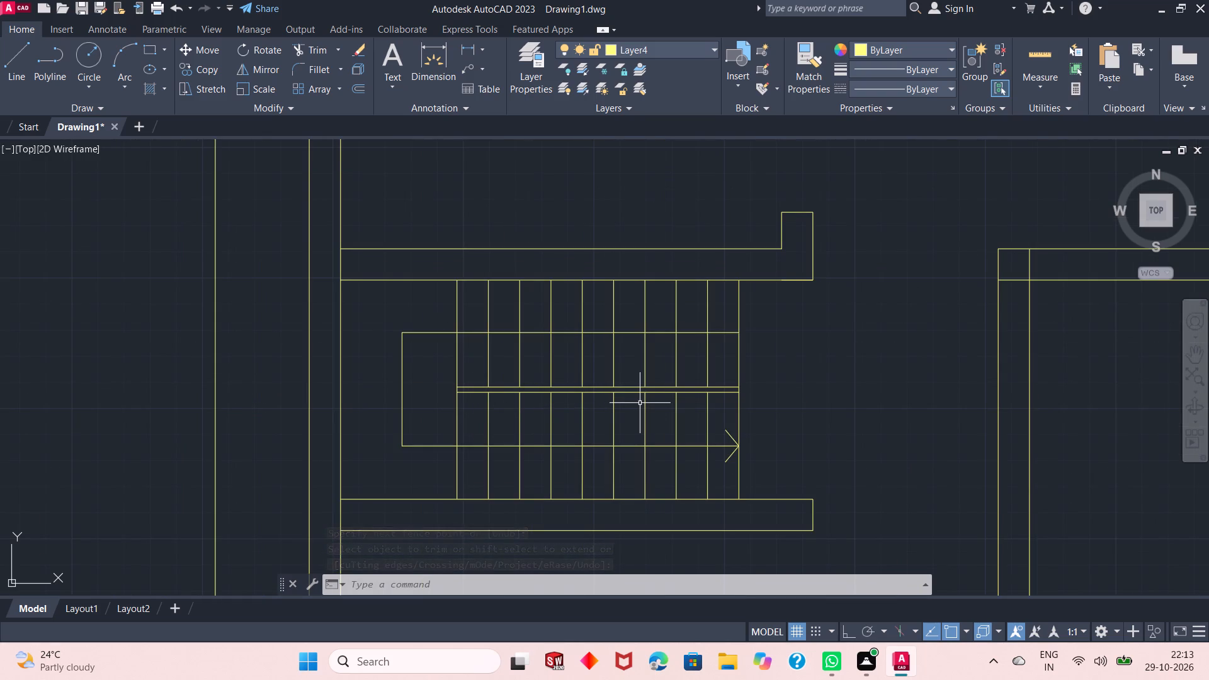
pyautogui.scroll(1, 518, 417)
pyautogui.scroll(-2, 385, 385)
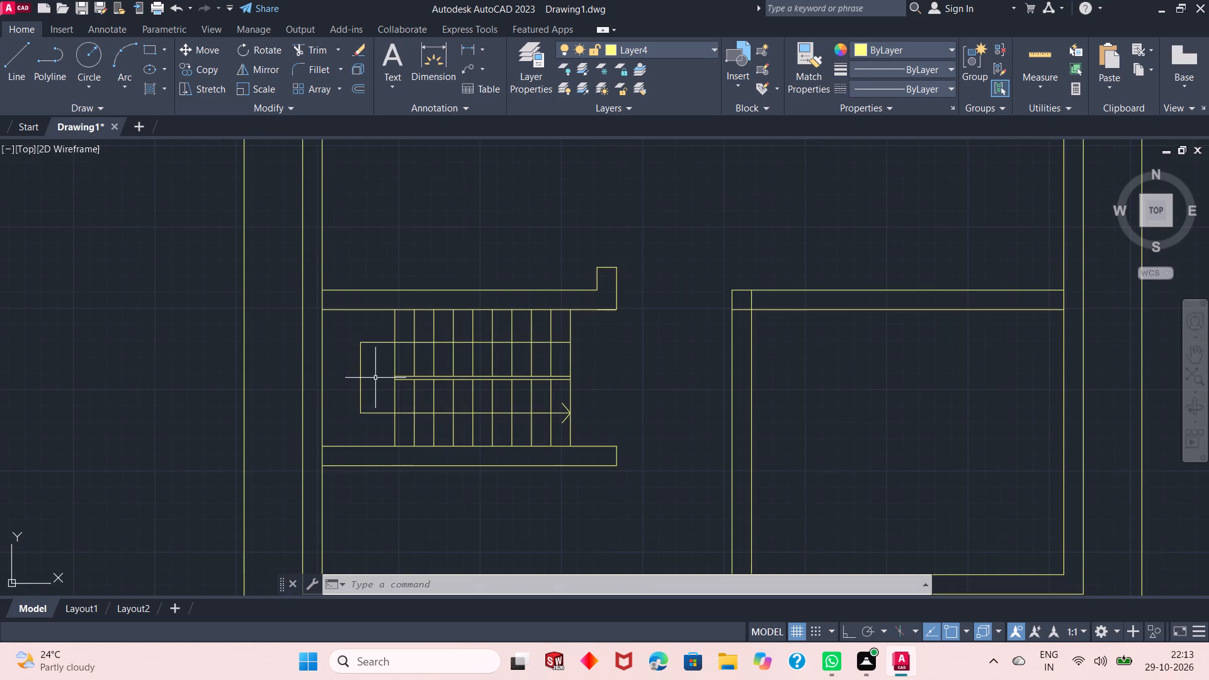
pyautogui.scroll(-1, 429, 359)
pyautogui.scroll(1, 411, 453)
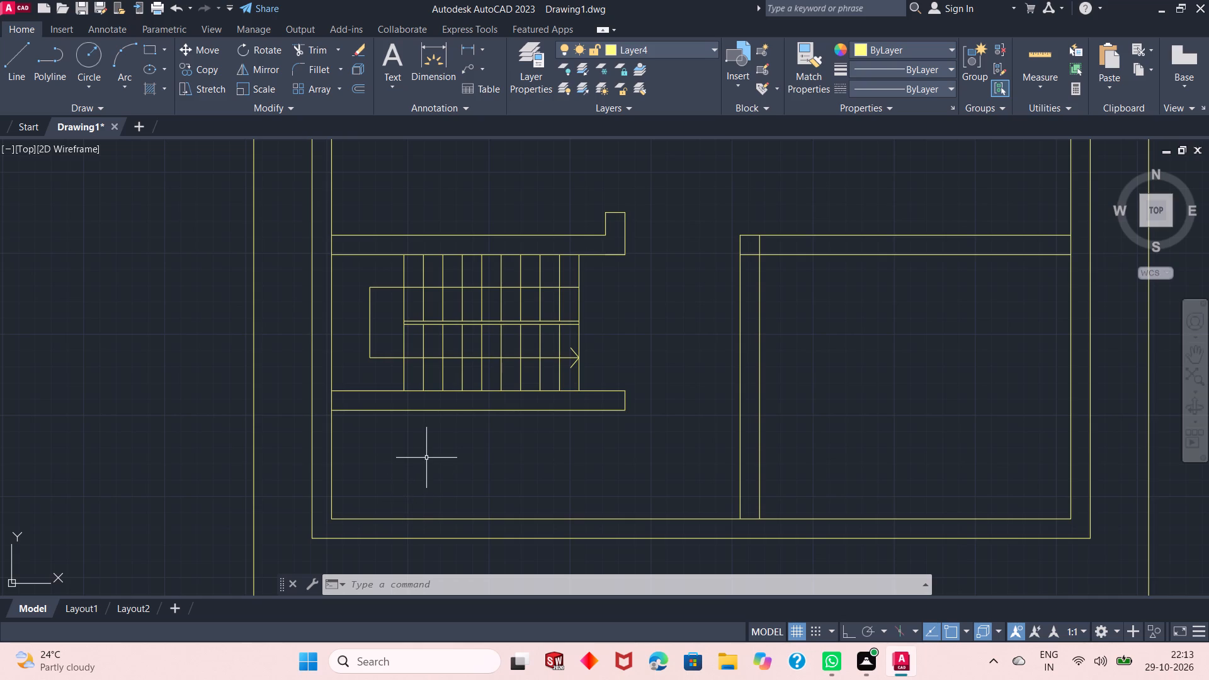
pyautogui.scroll(-2, 400, 473)
pyautogui.scroll(1, 462, 336)
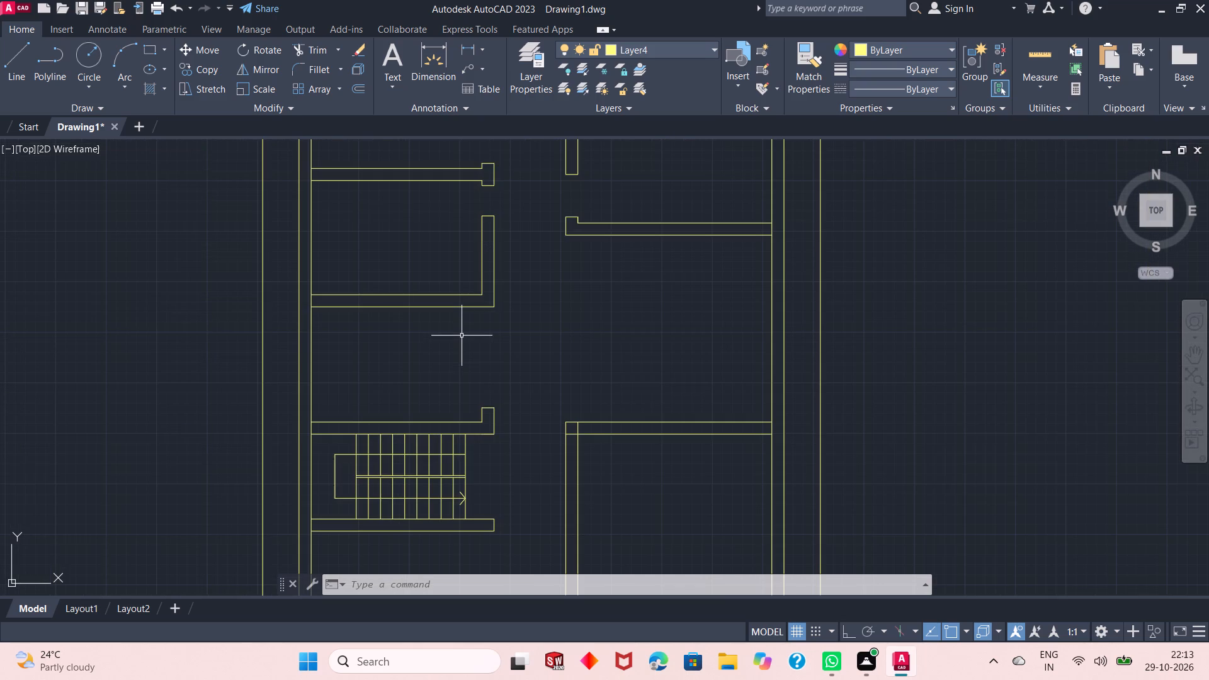
pyautogui.scroll(-2, 465, 355)
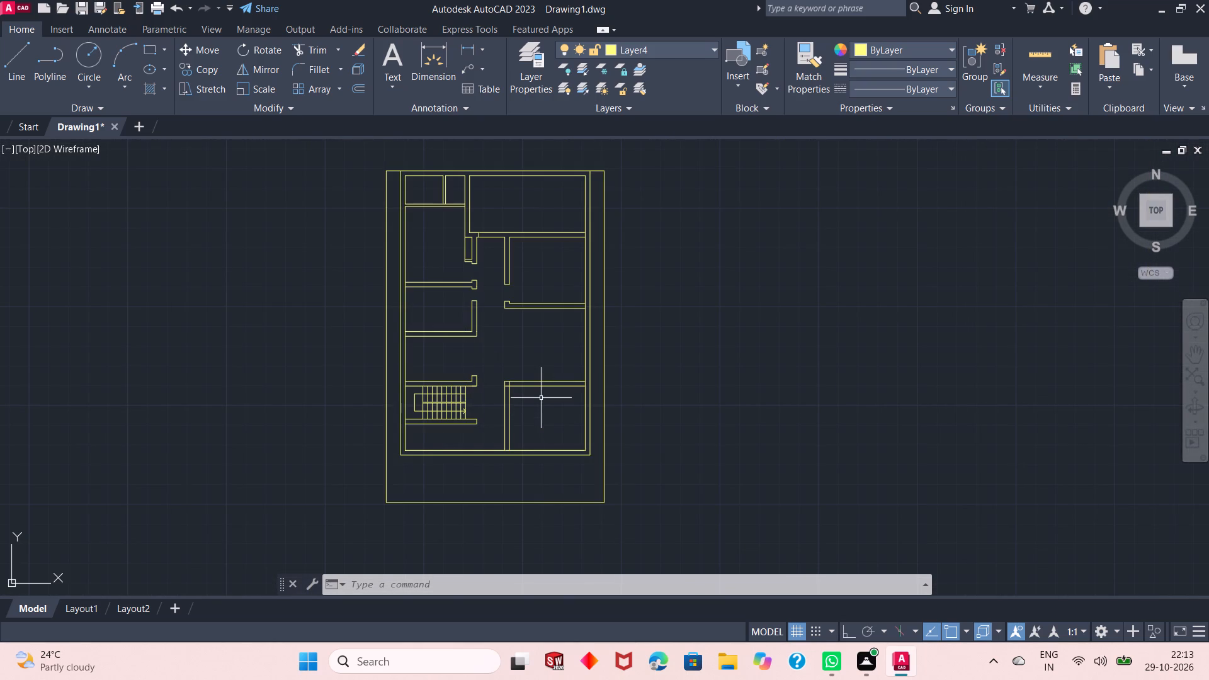
# With Ortho on, draw a line 1'3" rightward from the lower-right room's upper-left outer corner and continue it down across the wall thickness.
pyautogui.scroll(3, 528, 377)
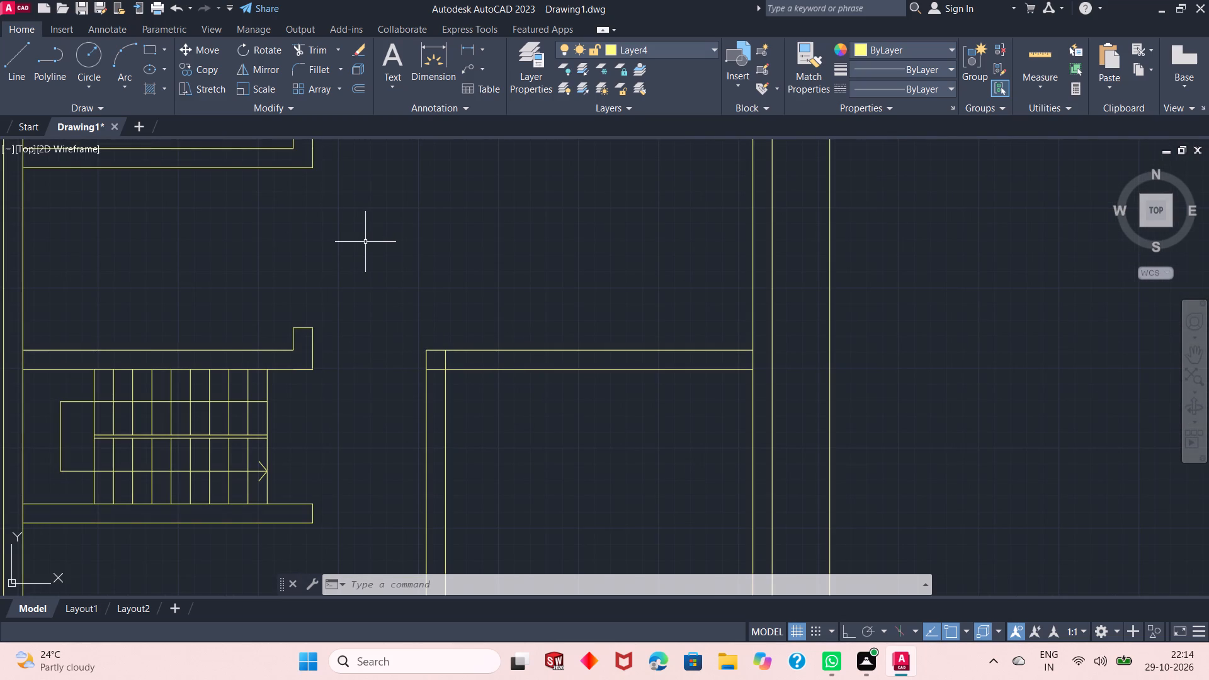
pyautogui.click(9, 54)
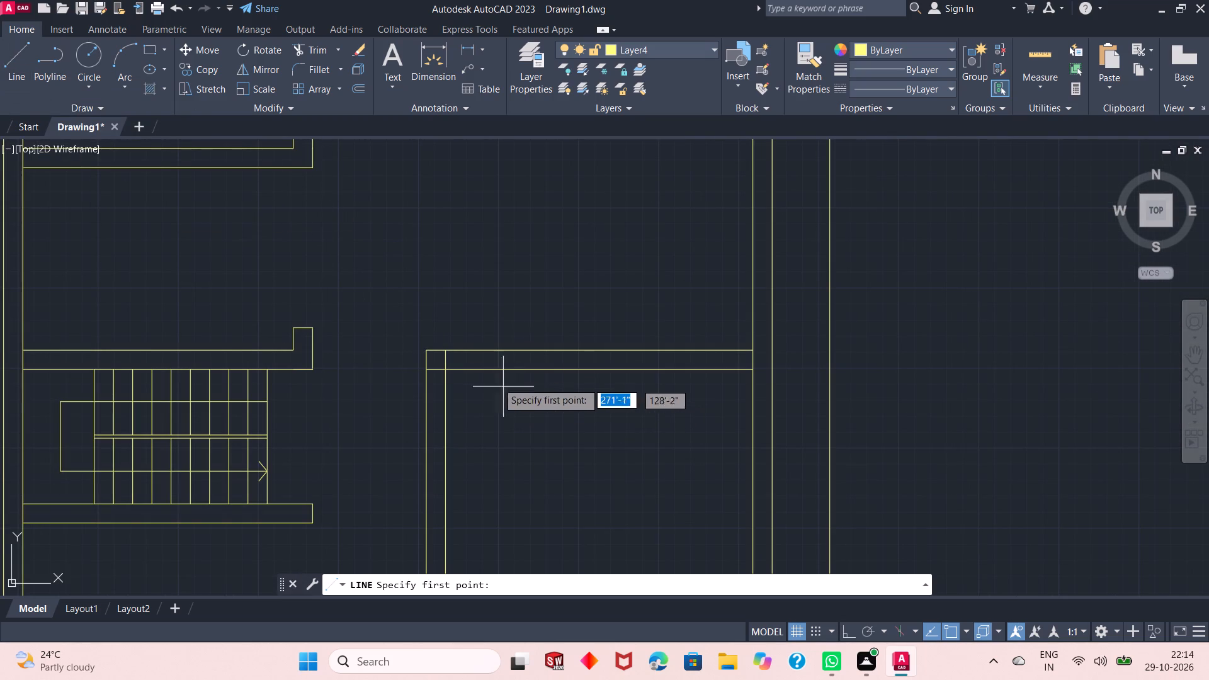
pyautogui.scroll(1, 448, 380)
pyautogui.click(412, 331)
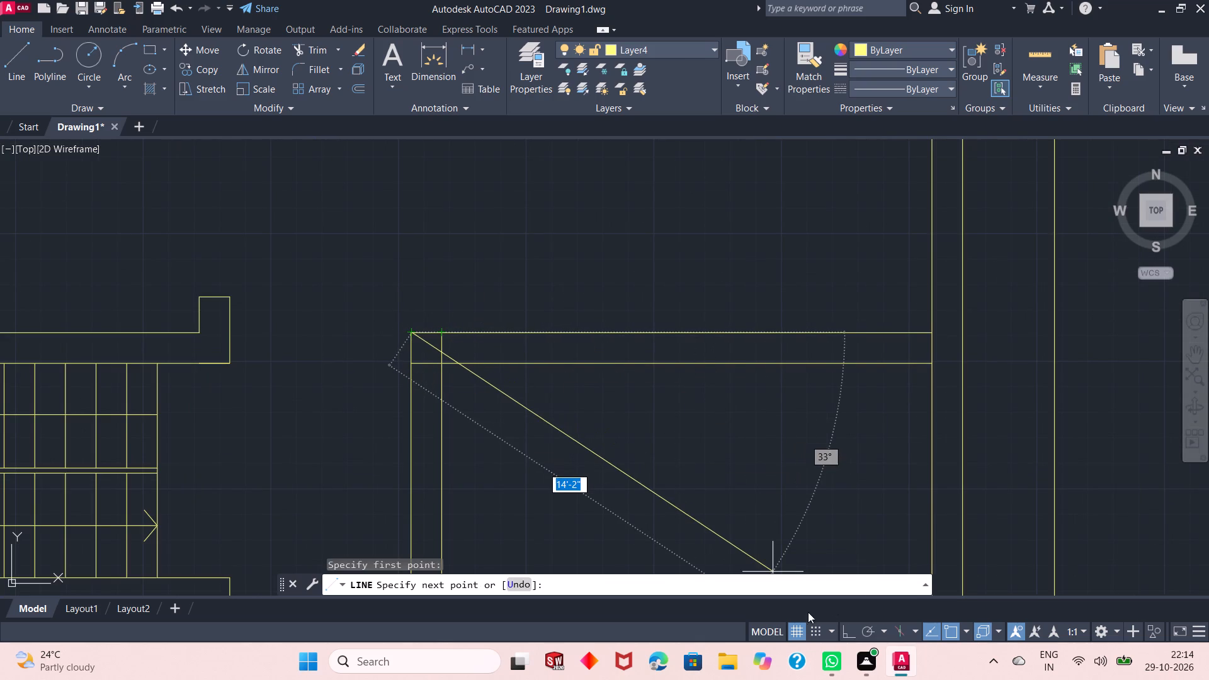
pyautogui.click(849, 632)
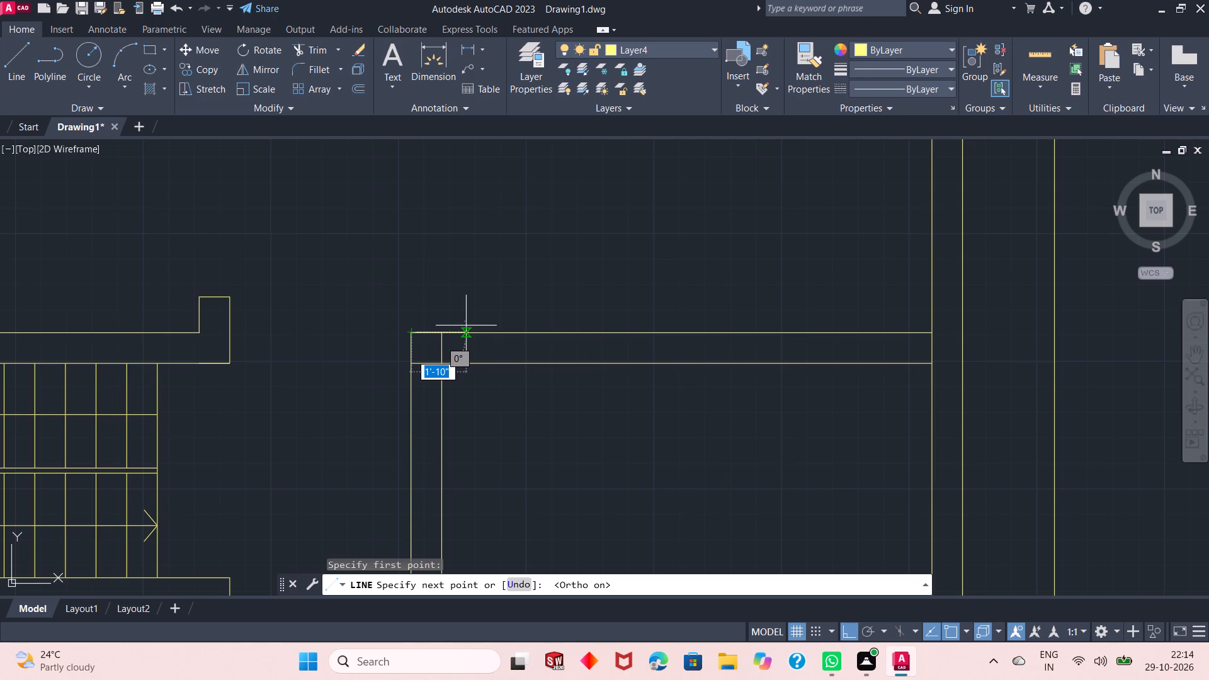
pyautogui.write("1'3")
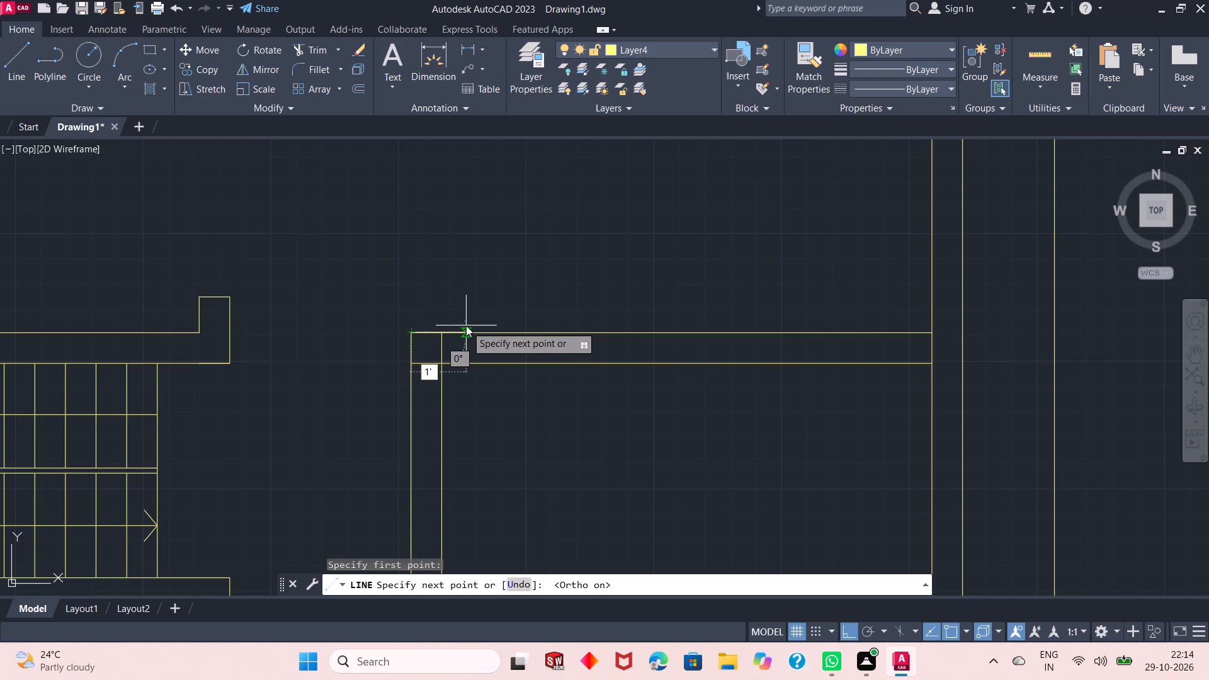
pyautogui.hotkey('shift', '"')
pyautogui.press('Return')
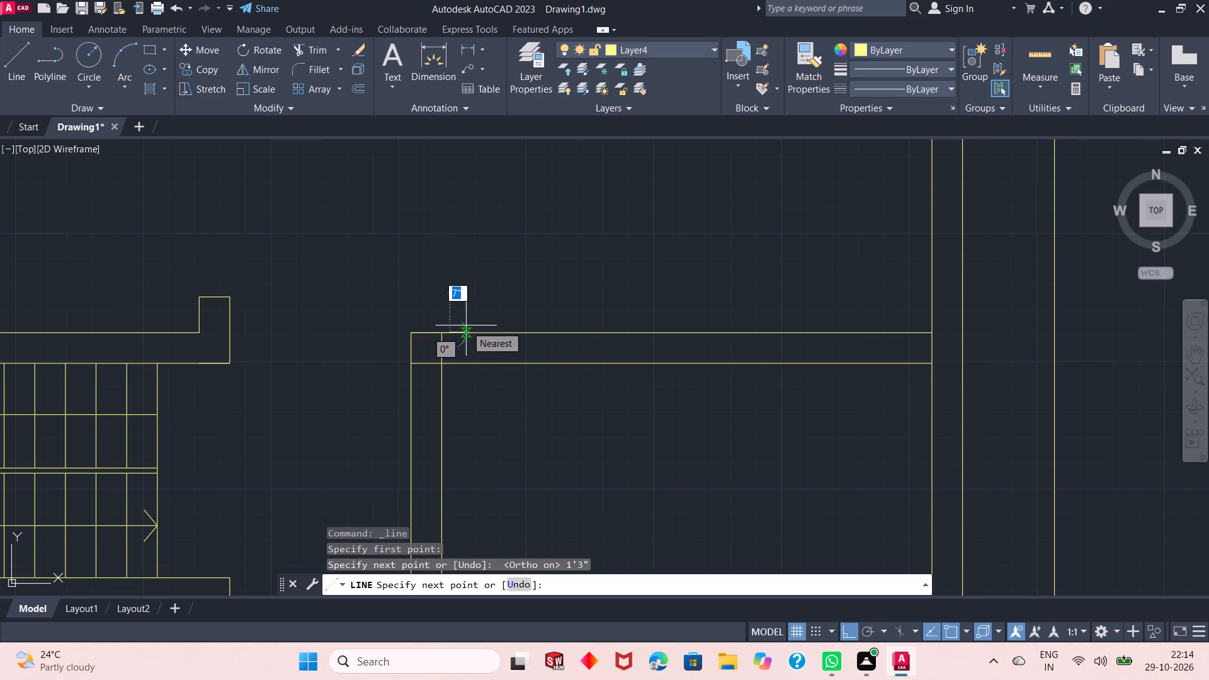
pyautogui.click(447, 363)
pyautogui.rightClick(506, 305)
pyautogui.click(511, 308)
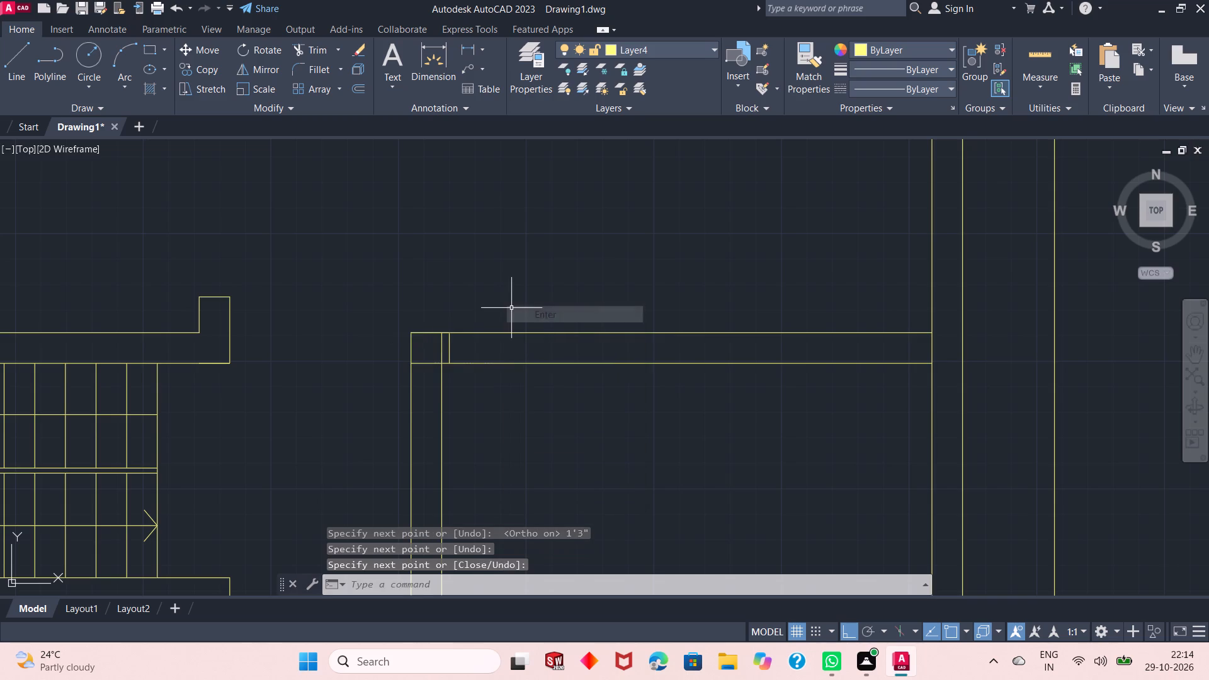
# Trim the overlapping wall lines inside the lower-right room's upper-left corner, using a fence.
pyautogui.scroll(1, 409, 341)
pyautogui.scroll(-1, 479, 345)
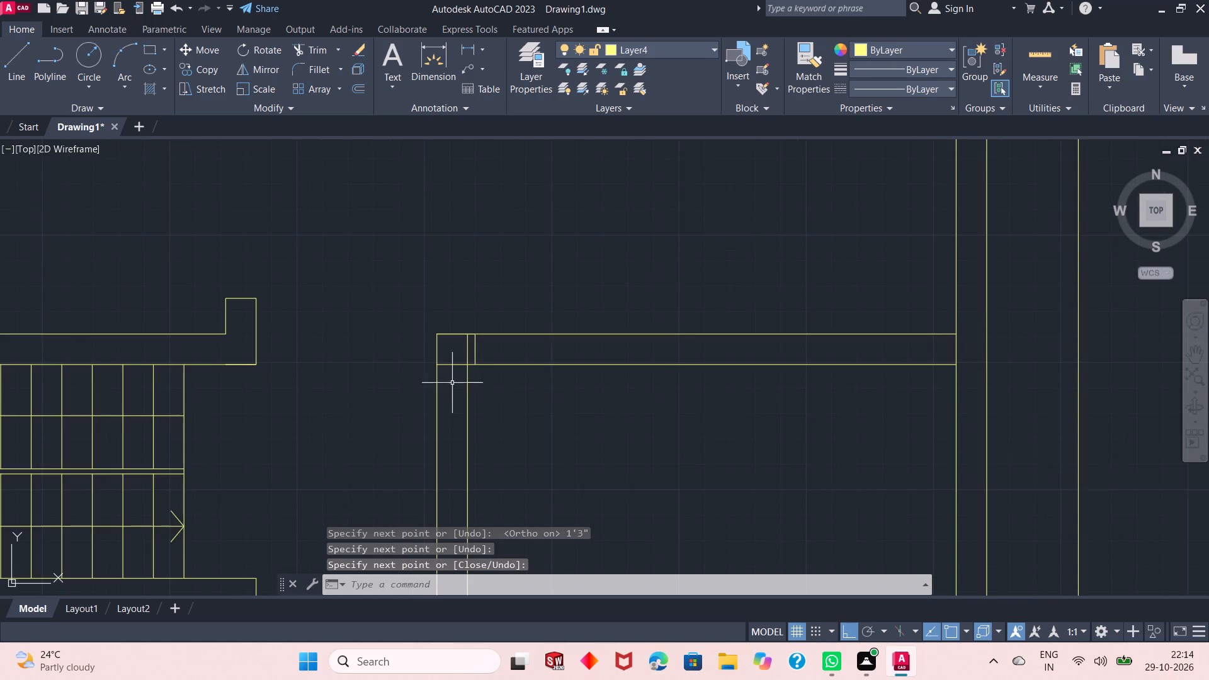
pyautogui.scroll(1, 434, 405)
pyautogui.scroll(-1, 476, 293)
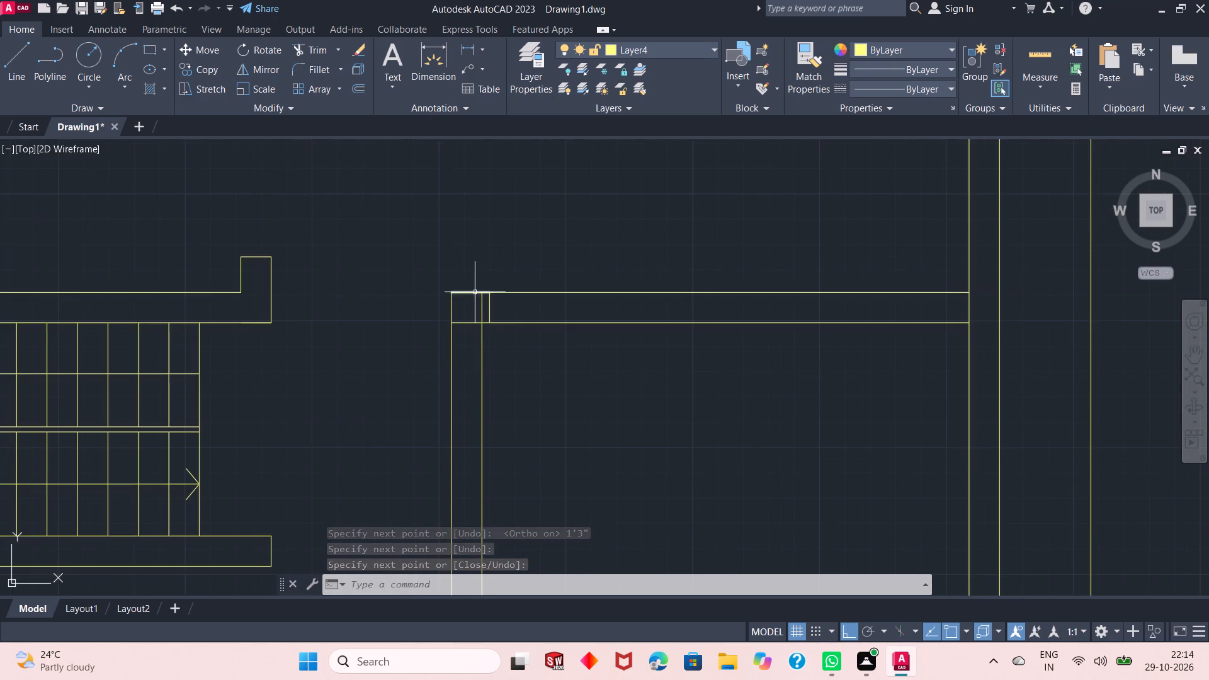
pyautogui.scroll(1, 501, 365)
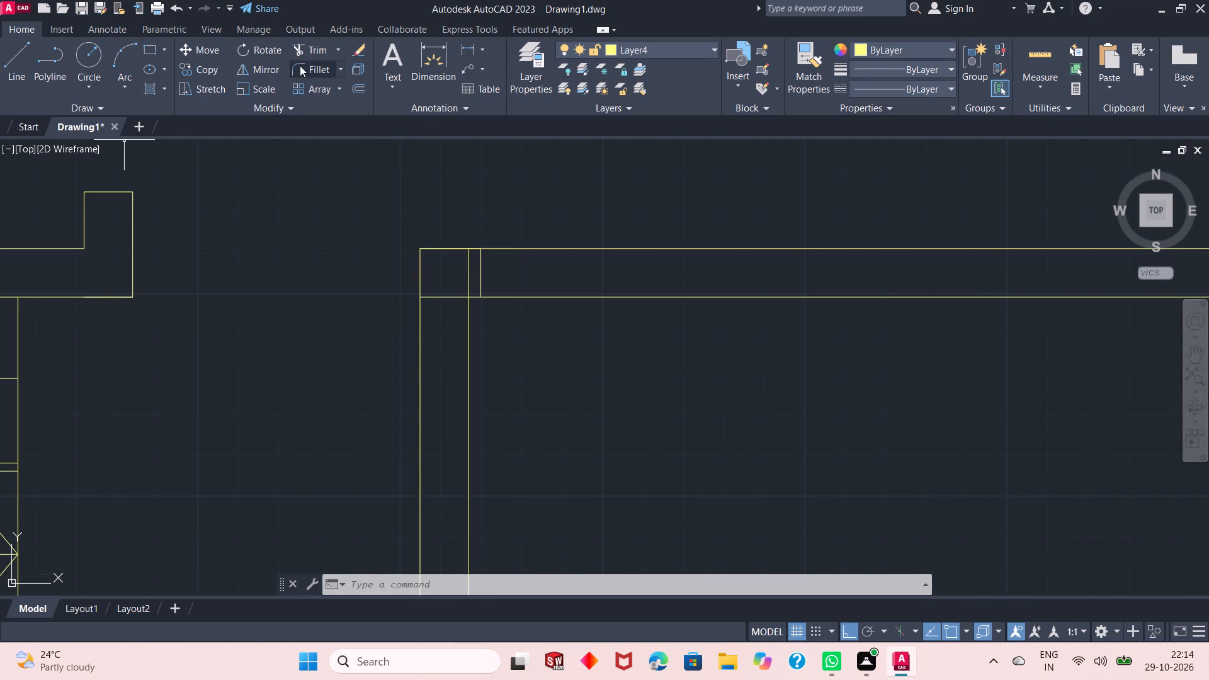
pyautogui.click(314, 51)
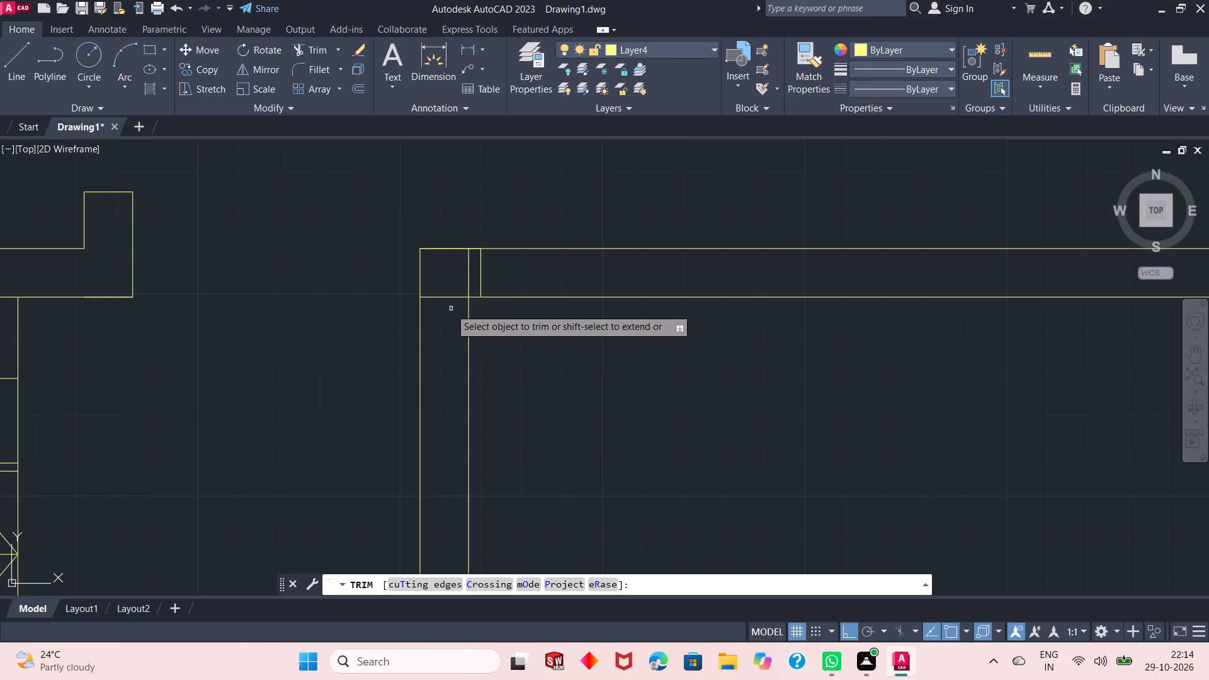
pyautogui.scroll(1, 450, 309)
pyautogui.click(484, 245)
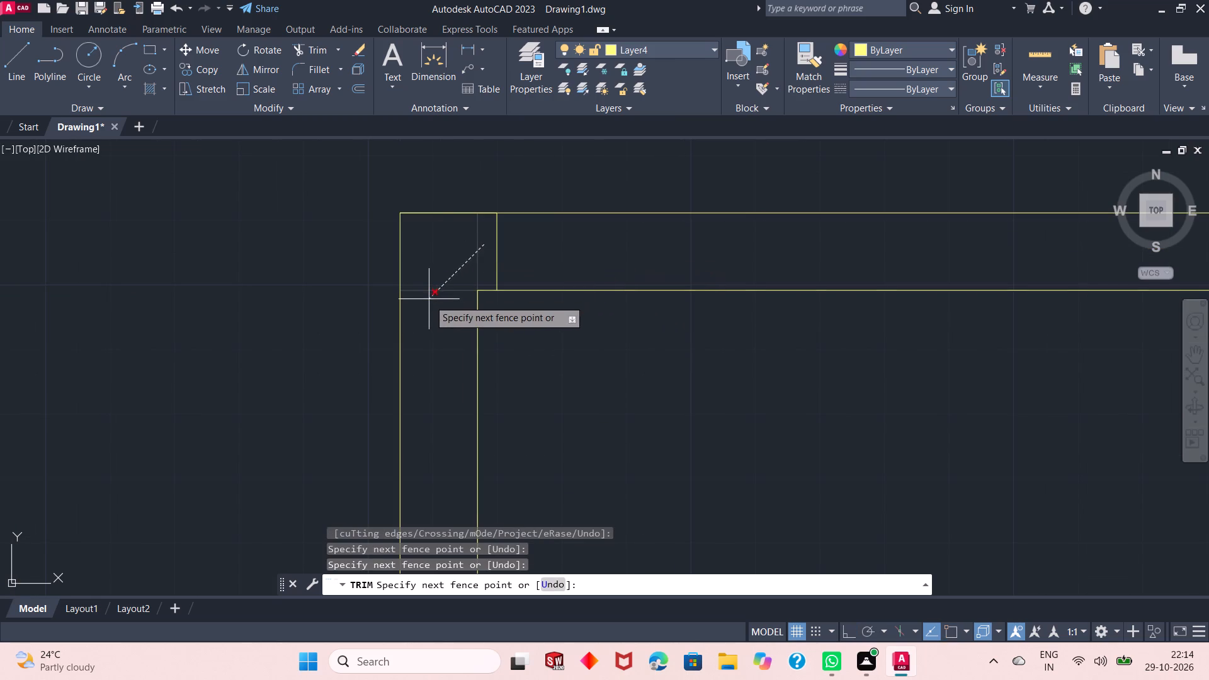
pyautogui.click(429, 300)
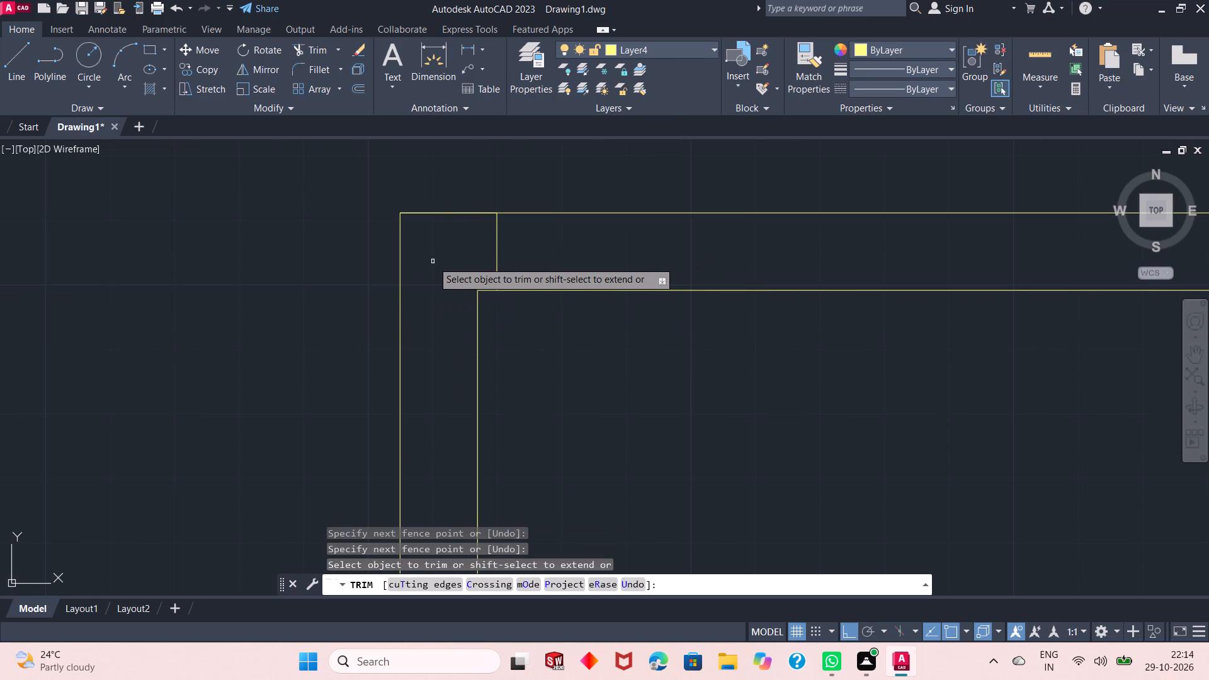
pyautogui.rightClick(284, 218)
pyautogui.click(312, 224)
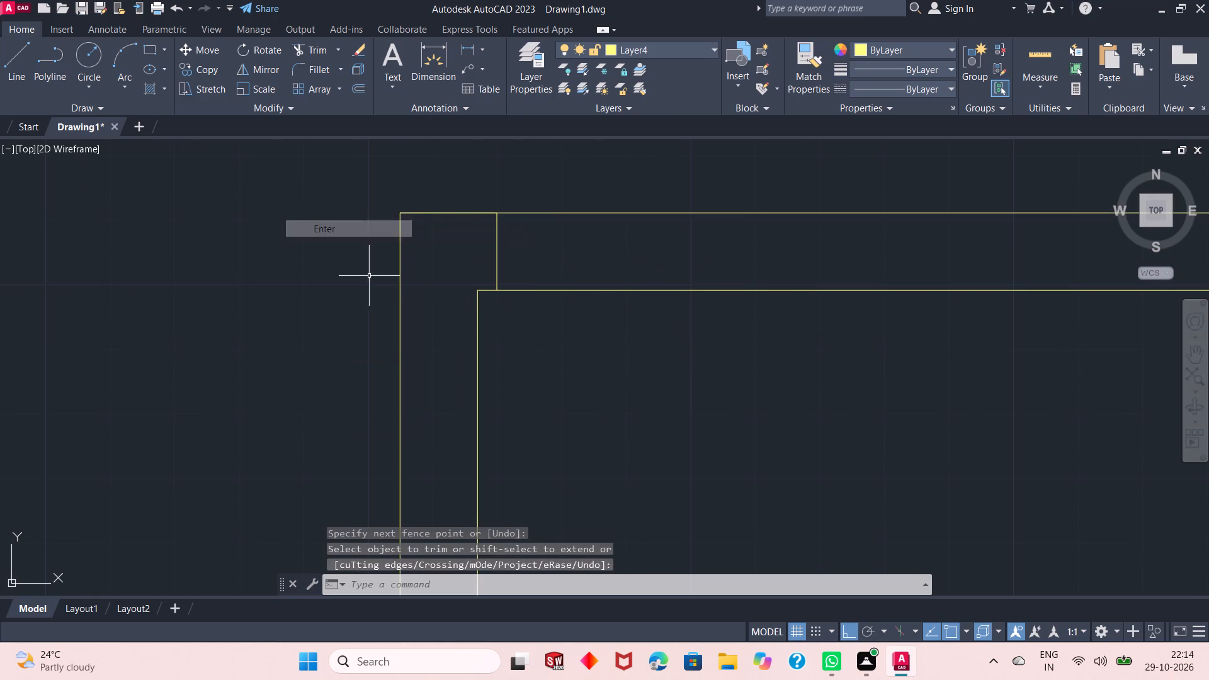
# Examine the lower-right room's trimmed corner and the neighbouring staircase and walls.
pyautogui.scroll(-2, 458, 397)
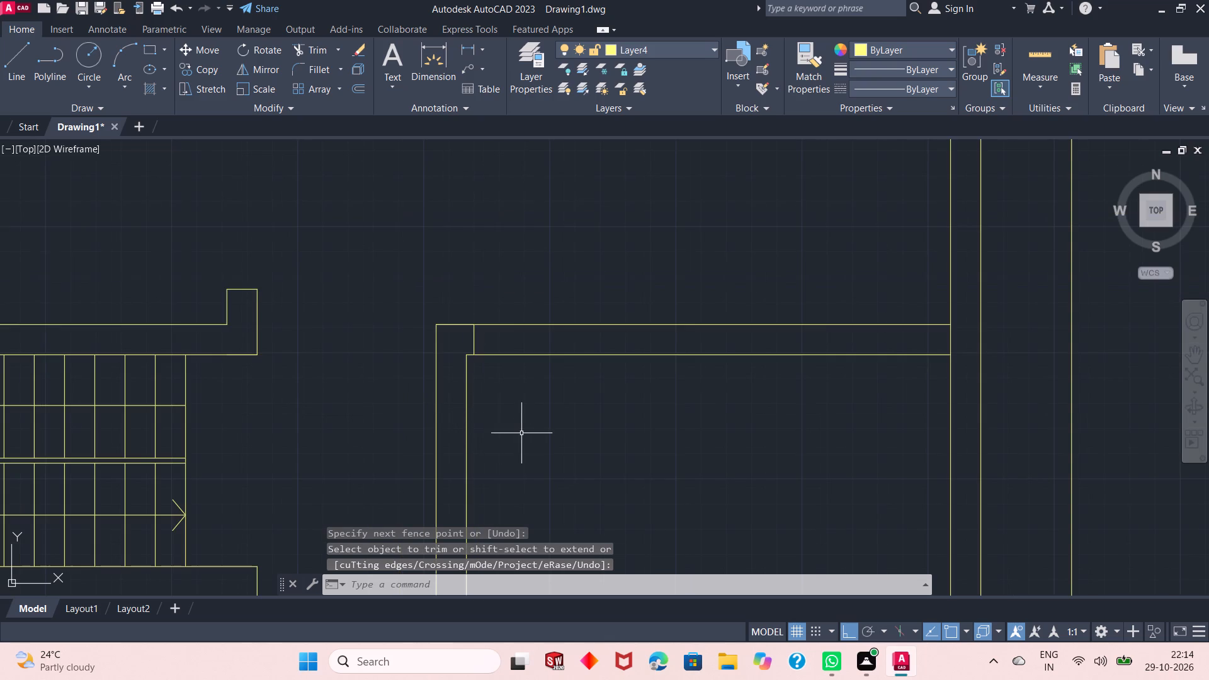
pyautogui.scroll(-1, 516, 394)
pyautogui.scroll(-2, 418, 295)
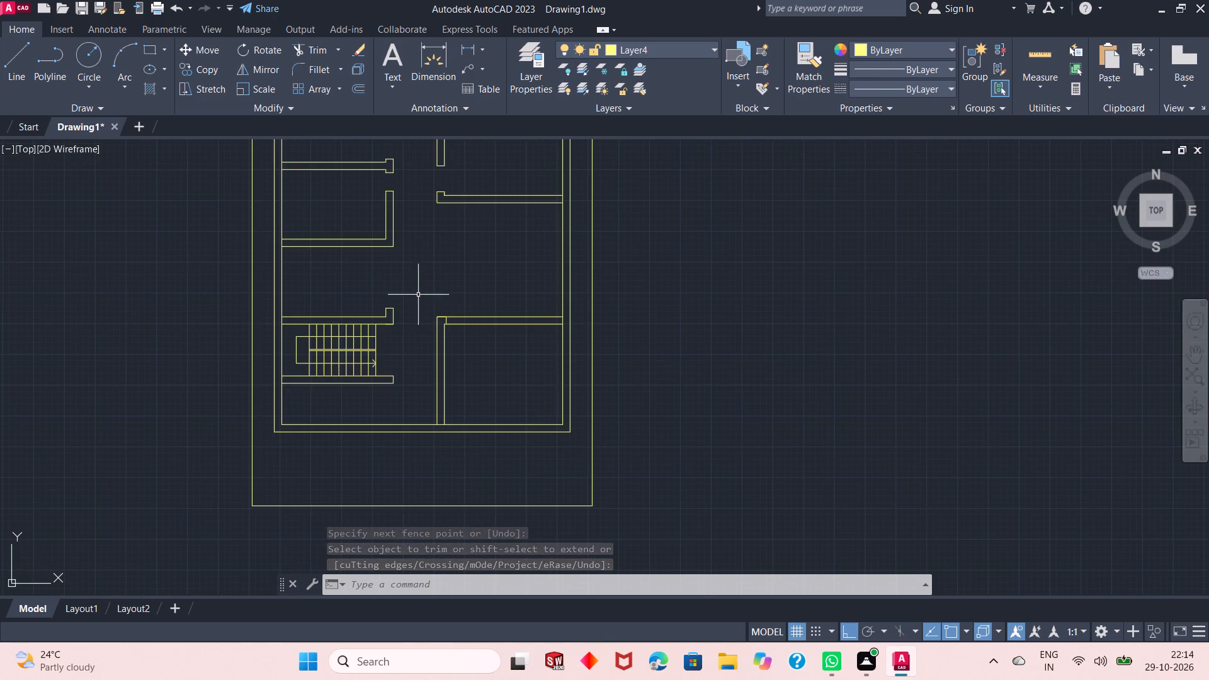
pyautogui.scroll(2, 438, 333)
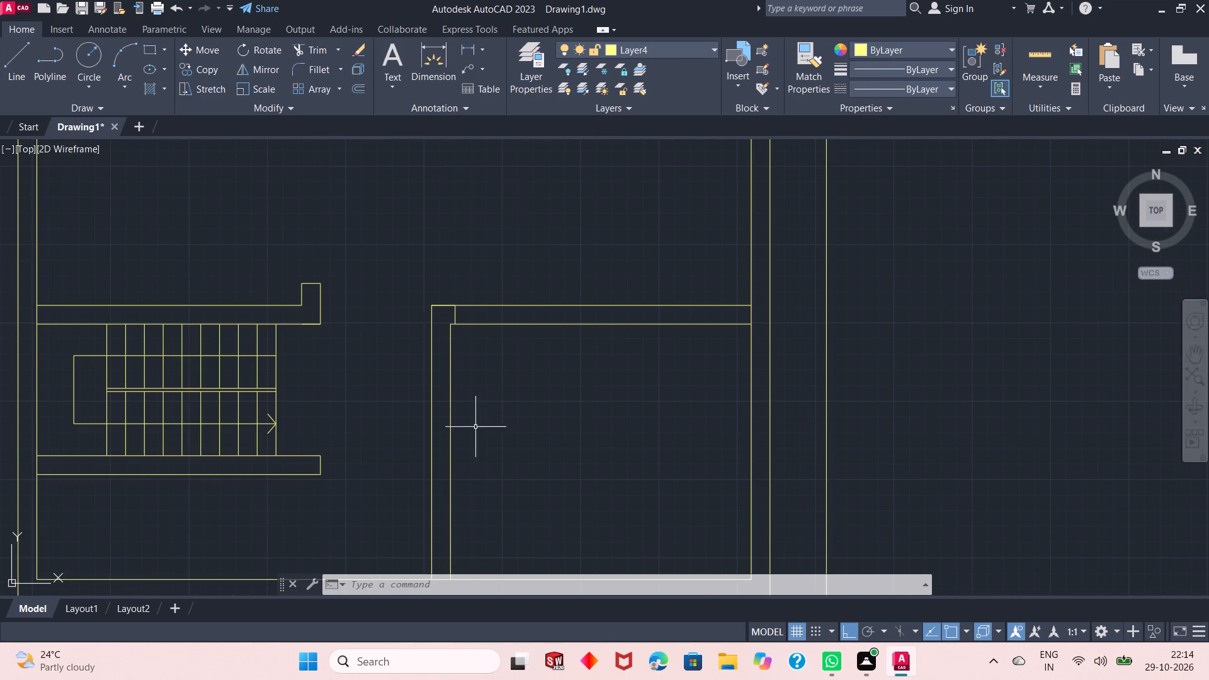
pyautogui.scroll(-1, 482, 479)
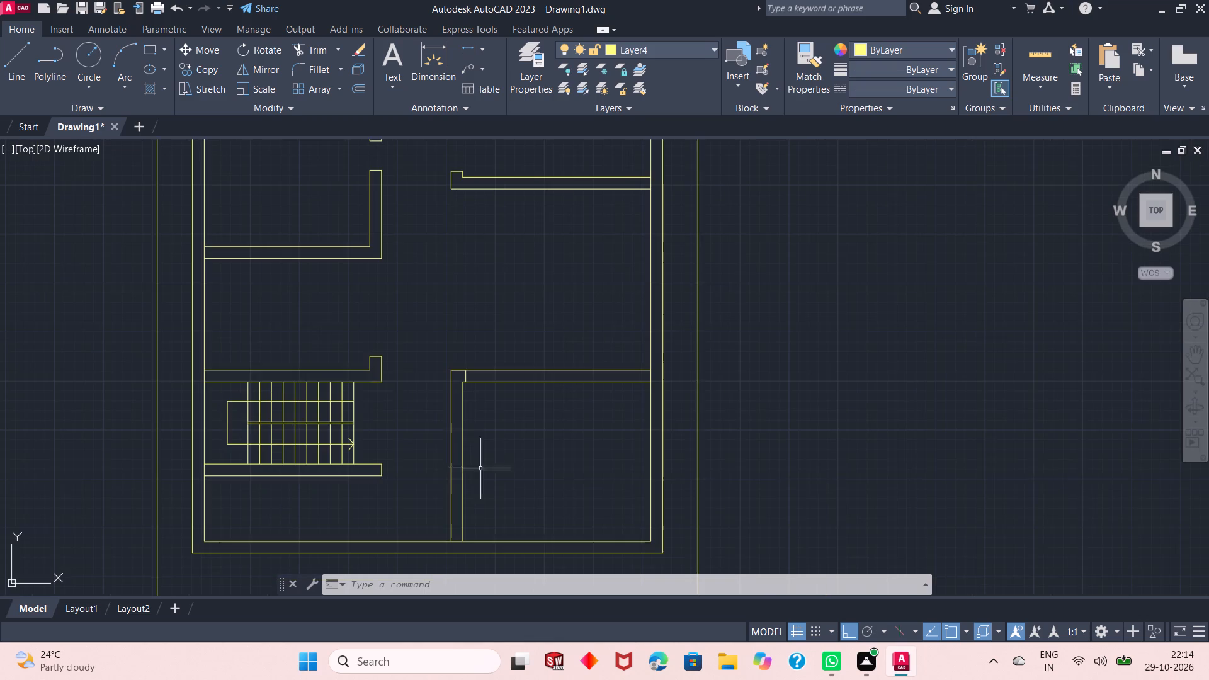
pyautogui.scroll(1, 380, 433)
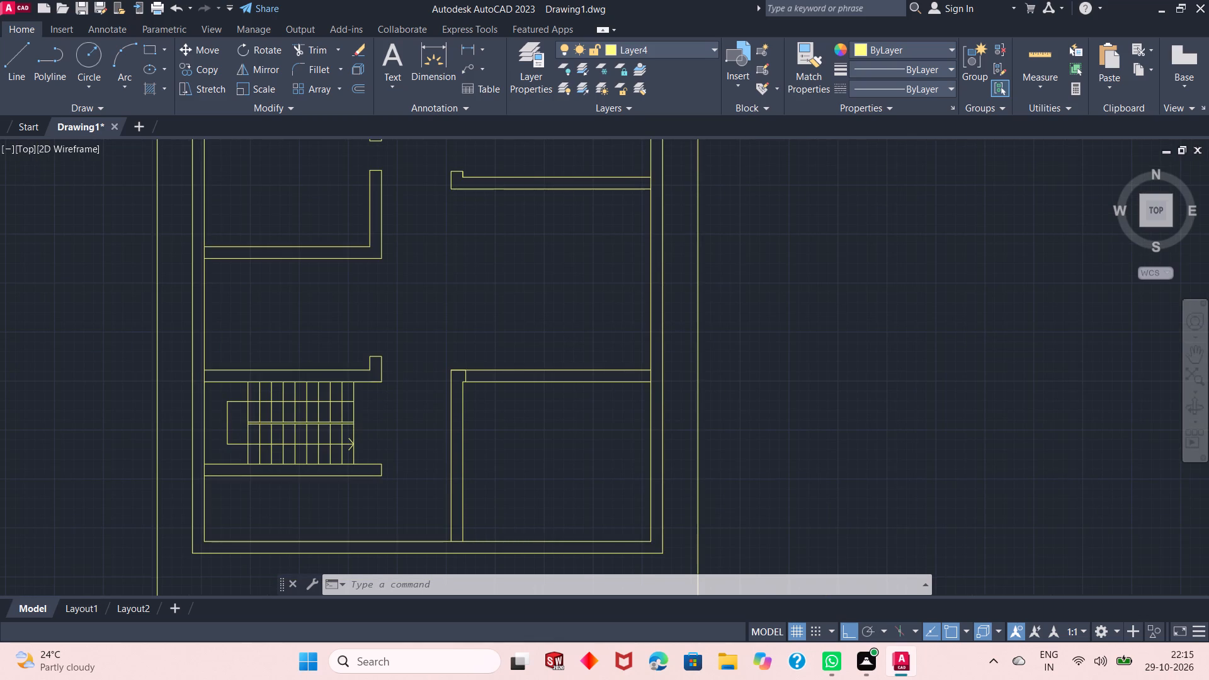
pyautogui.scroll(2, 328, 455)
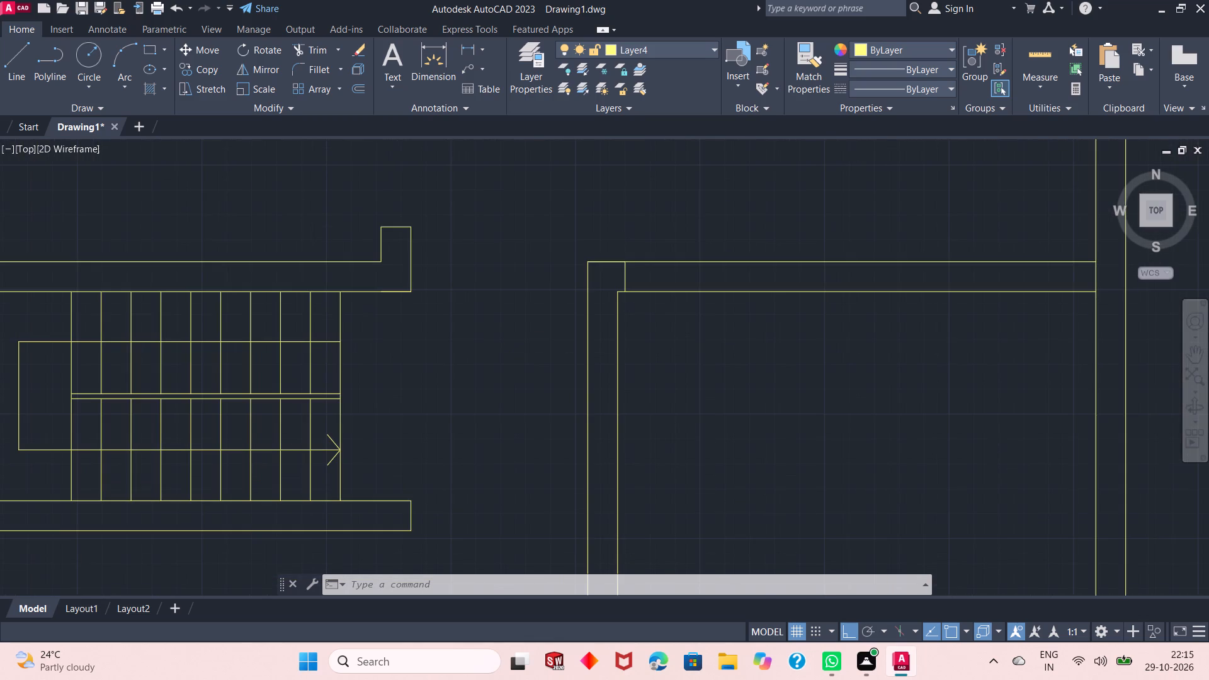
pyautogui.scroll(-1, 314, 478)
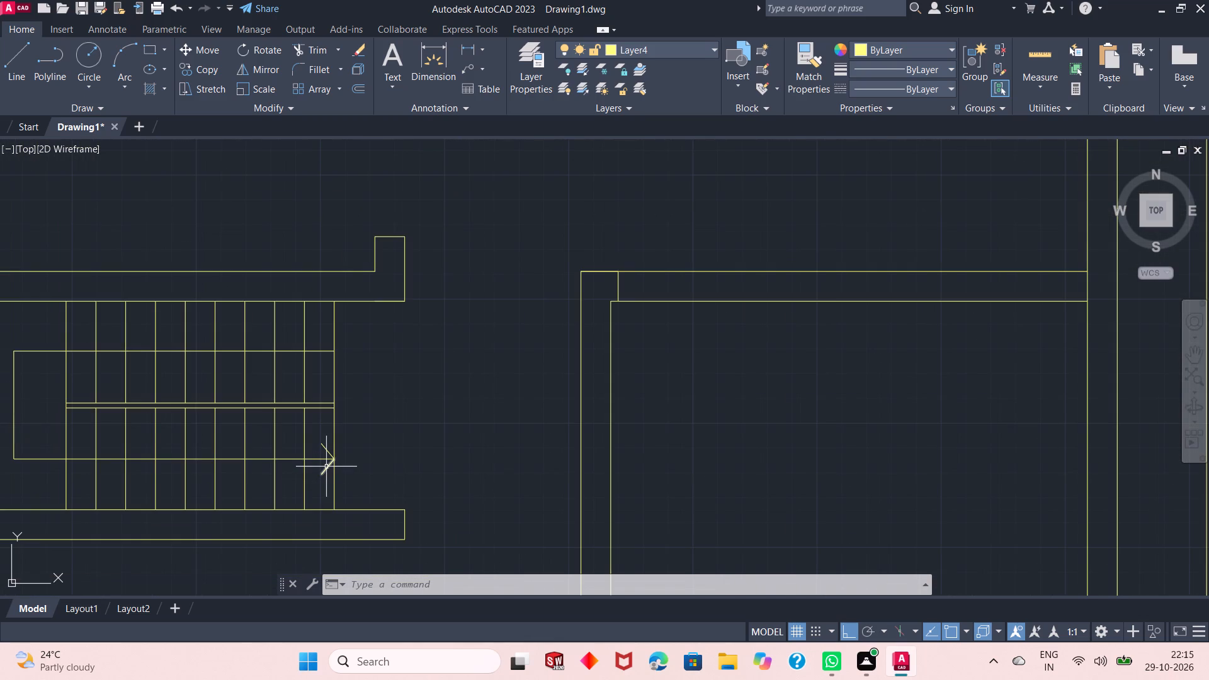
pyautogui.scroll(-1, 326, 467)
pyautogui.scroll(-1, 425, 422)
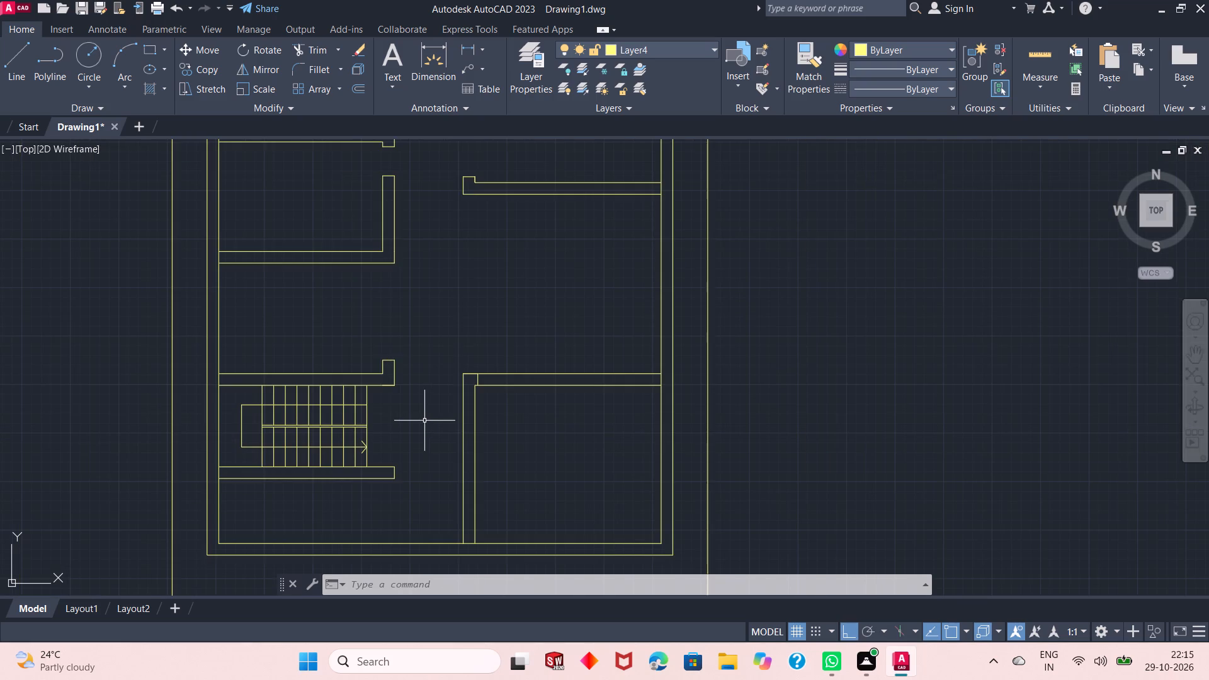
# Offset the short vertical line in the lower-right room's upper wall 3'6" to the right, using the Through option.
pyautogui.click(364, 88)
pyautogui.rightClick(439, 242)
pyautogui.click(447, 247)
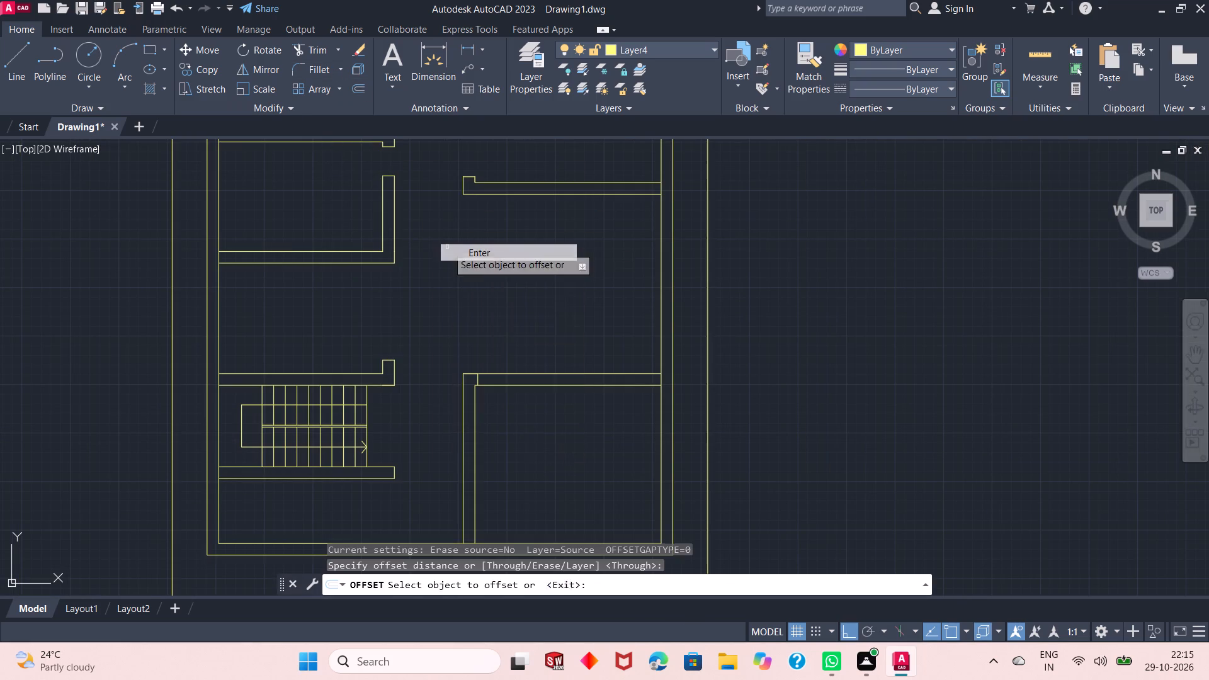
pyautogui.scroll(2, 516, 436)
pyautogui.scroll(1, 479, 368)
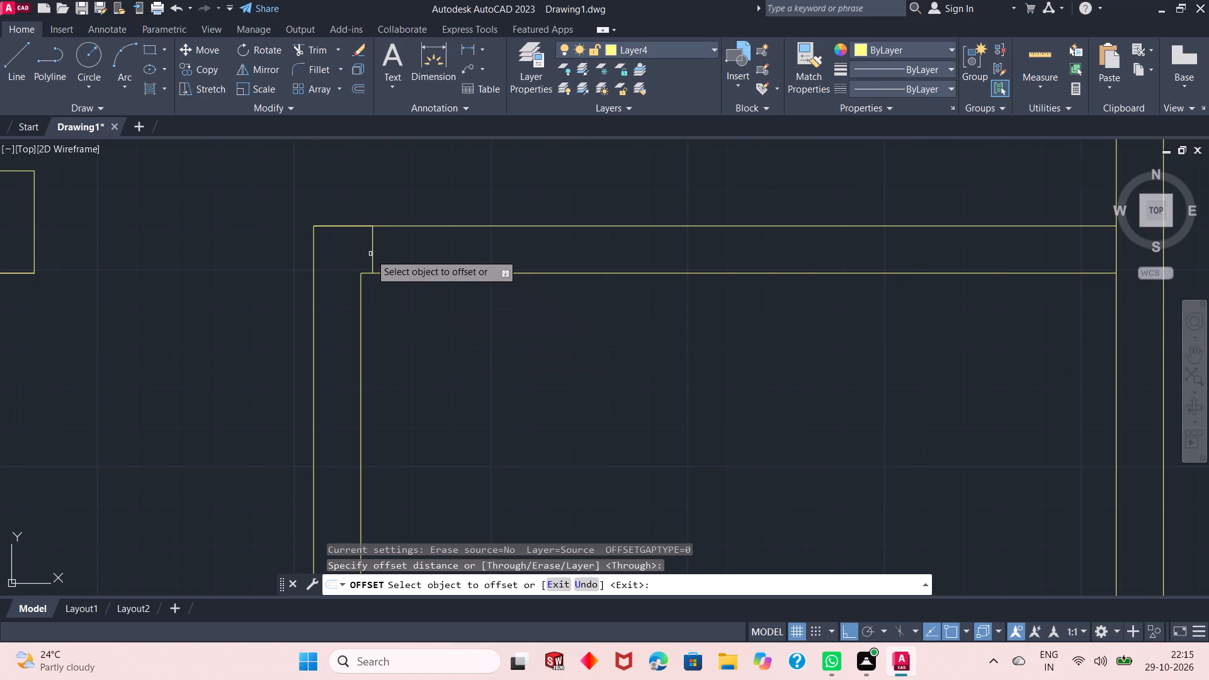
pyautogui.click(371, 260)
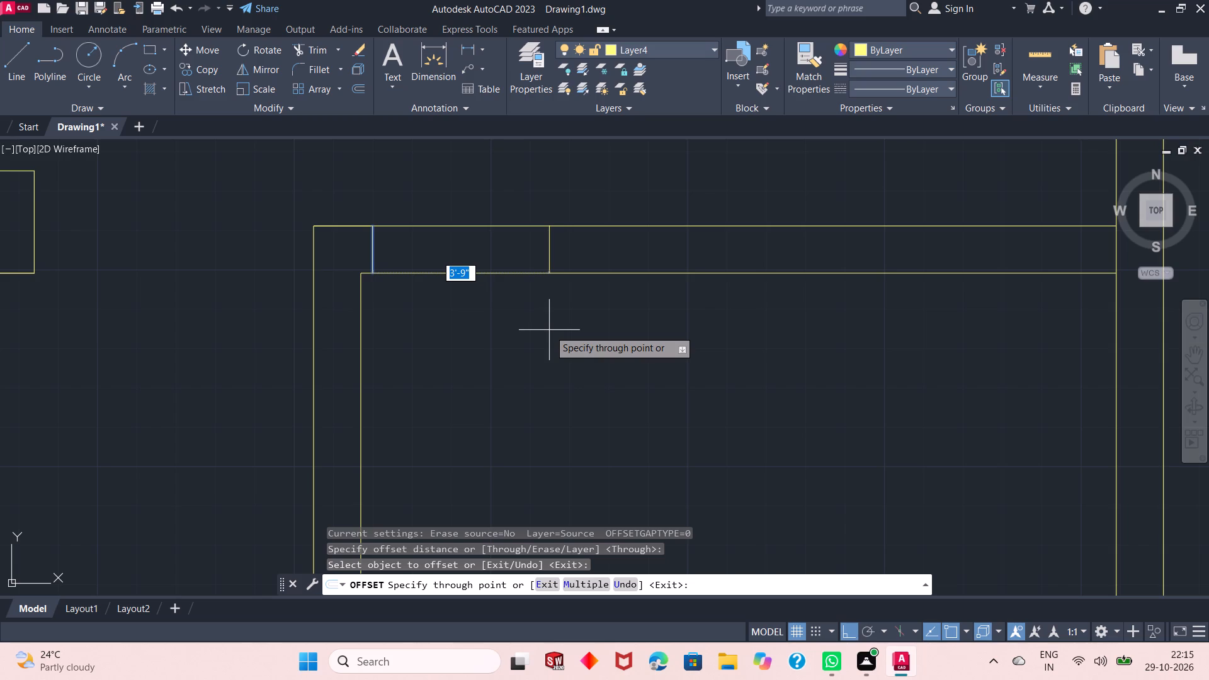
pyautogui.write("3'6")
pyautogui.hotkey('shift', '"')
pyautogui.press('Return')
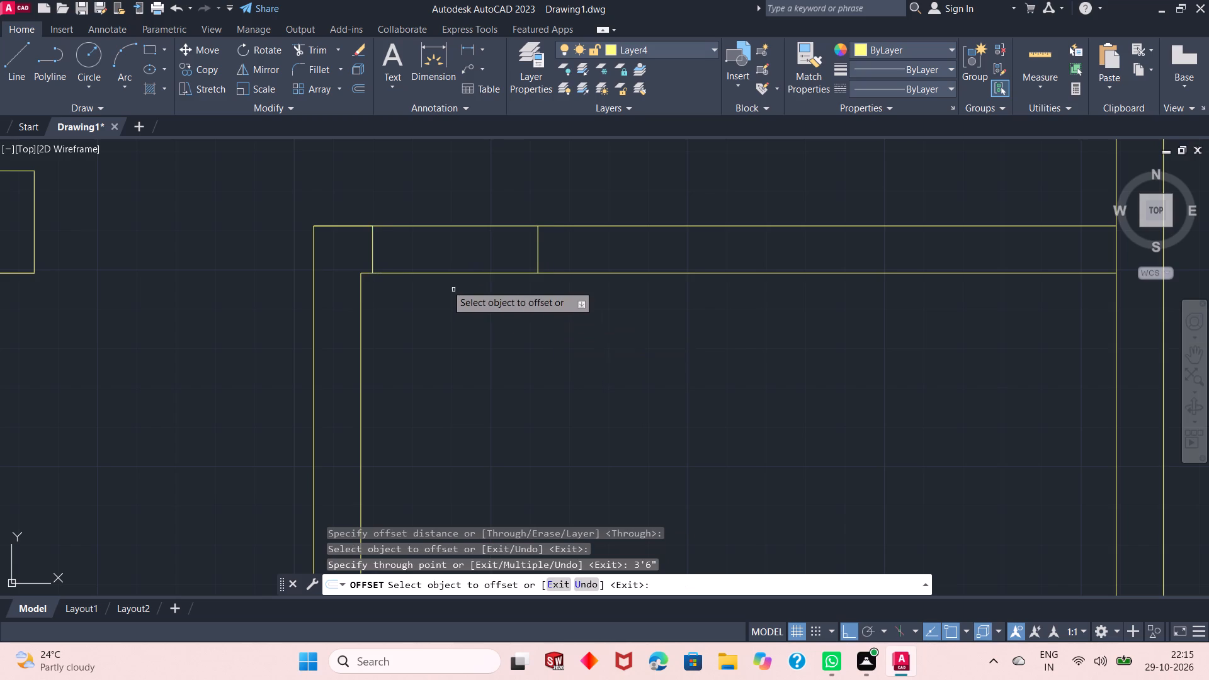
pyautogui.scroll(-2, 436, 283)
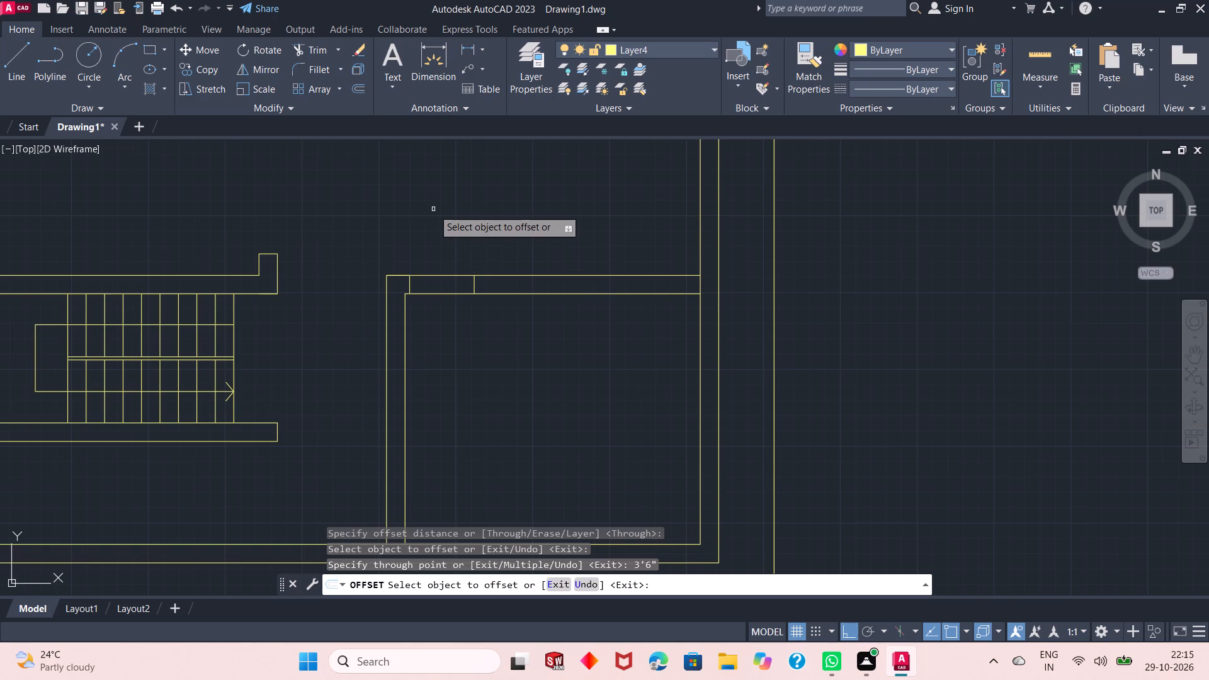
pyautogui.rightClick(433, 208)
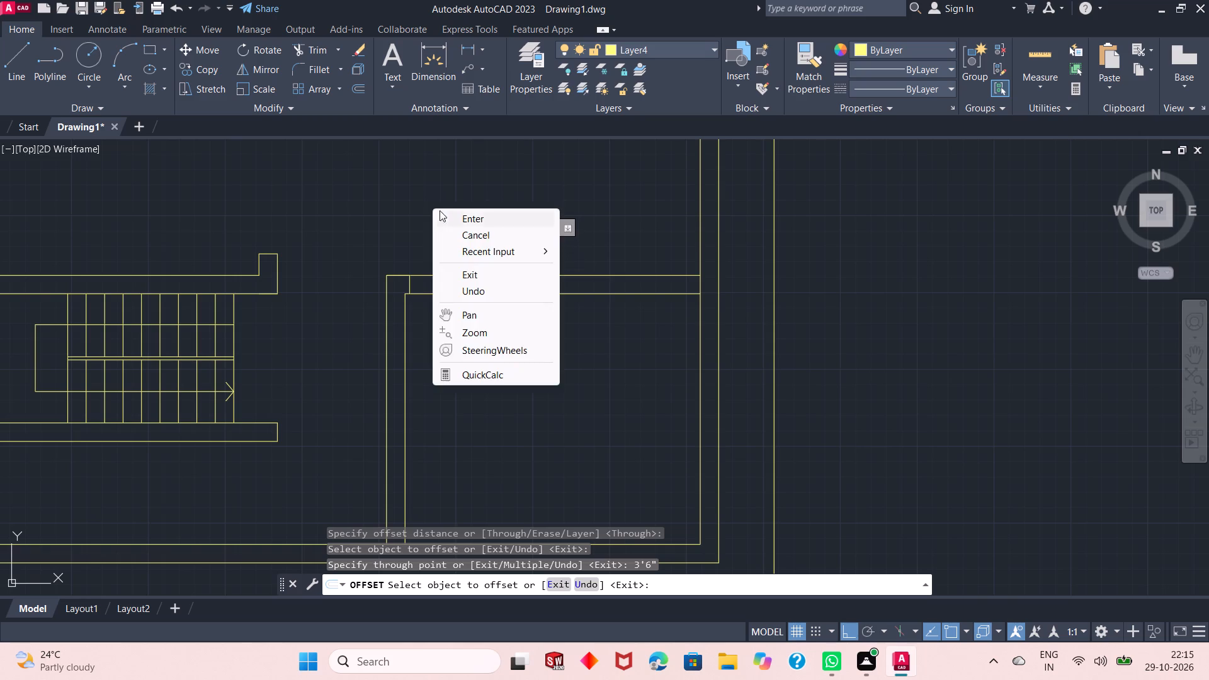
pyautogui.click(456, 217)
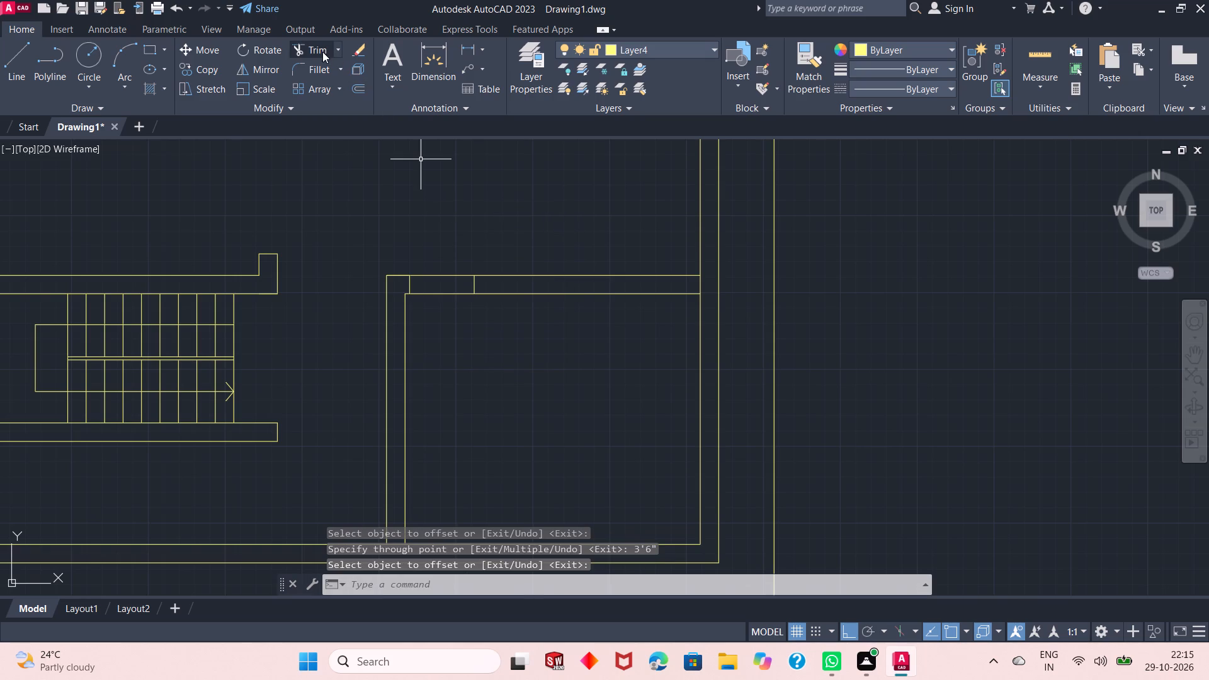
# Trim both wall lines between the two short vertical lines to open a doorway in the lower-right room's upper wall.
pyautogui.click(321, 50)
pyautogui.click(453, 250)
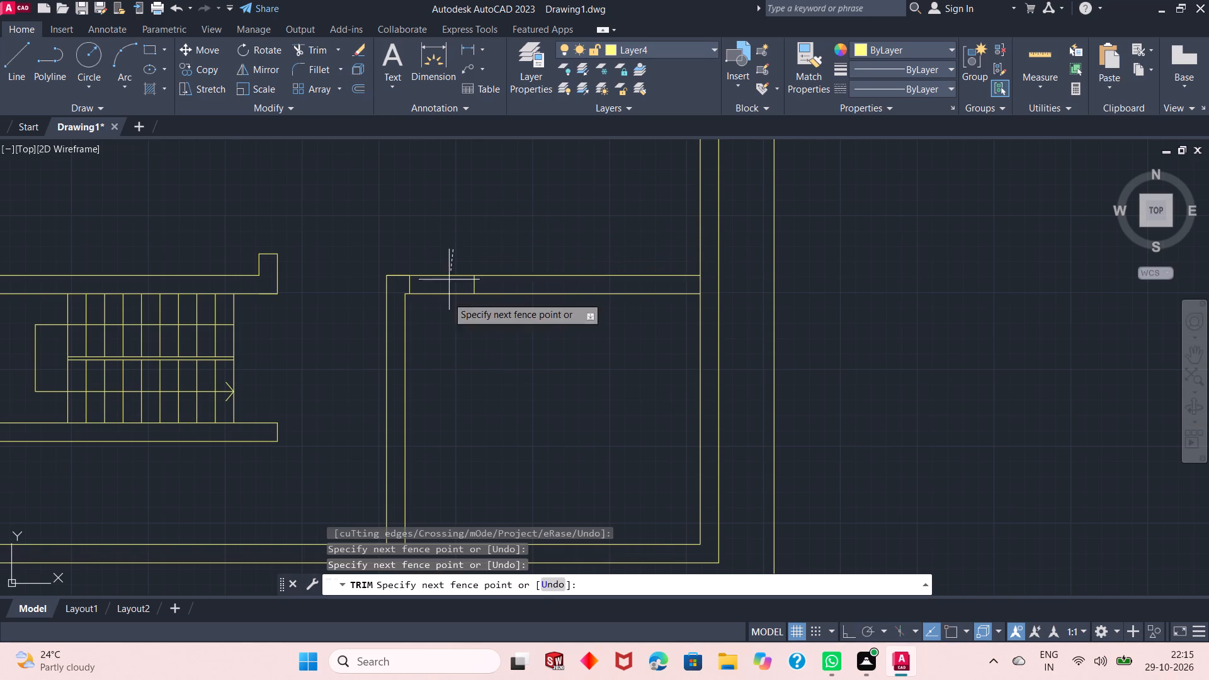
pyautogui.click(441, 322)
pyautogui.rightClick(432, 327)
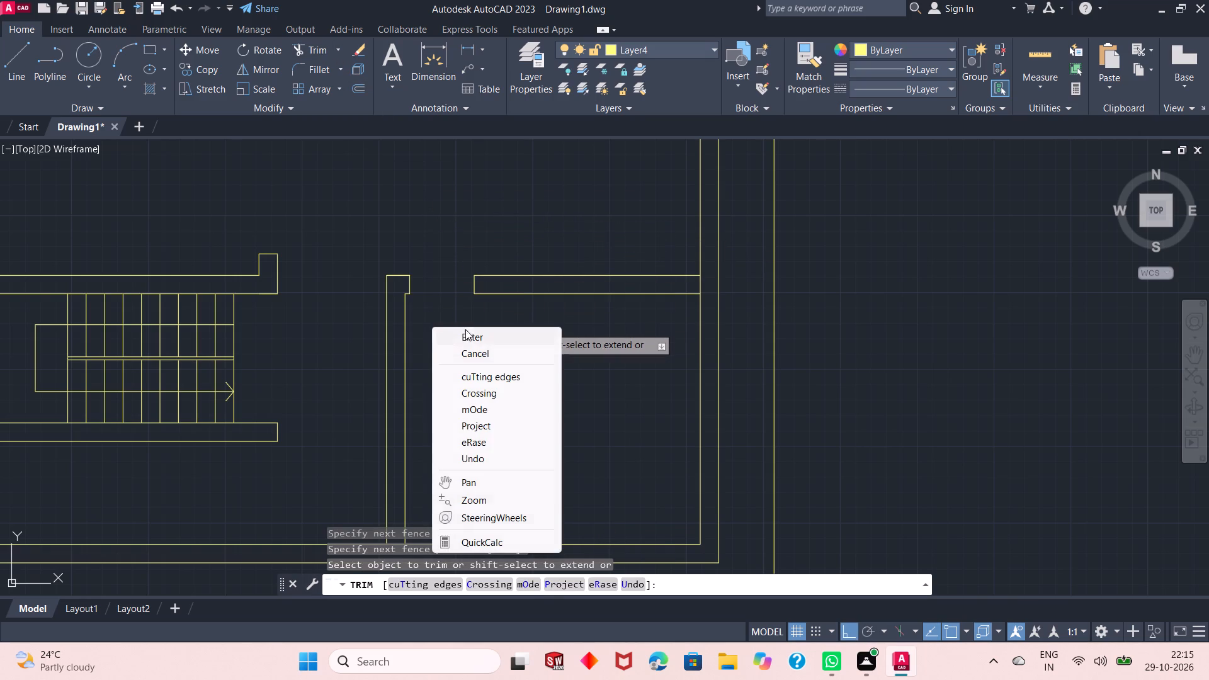
pyautogui.click(467, 334)
pyautogui.scroll(-1, 477, 410)
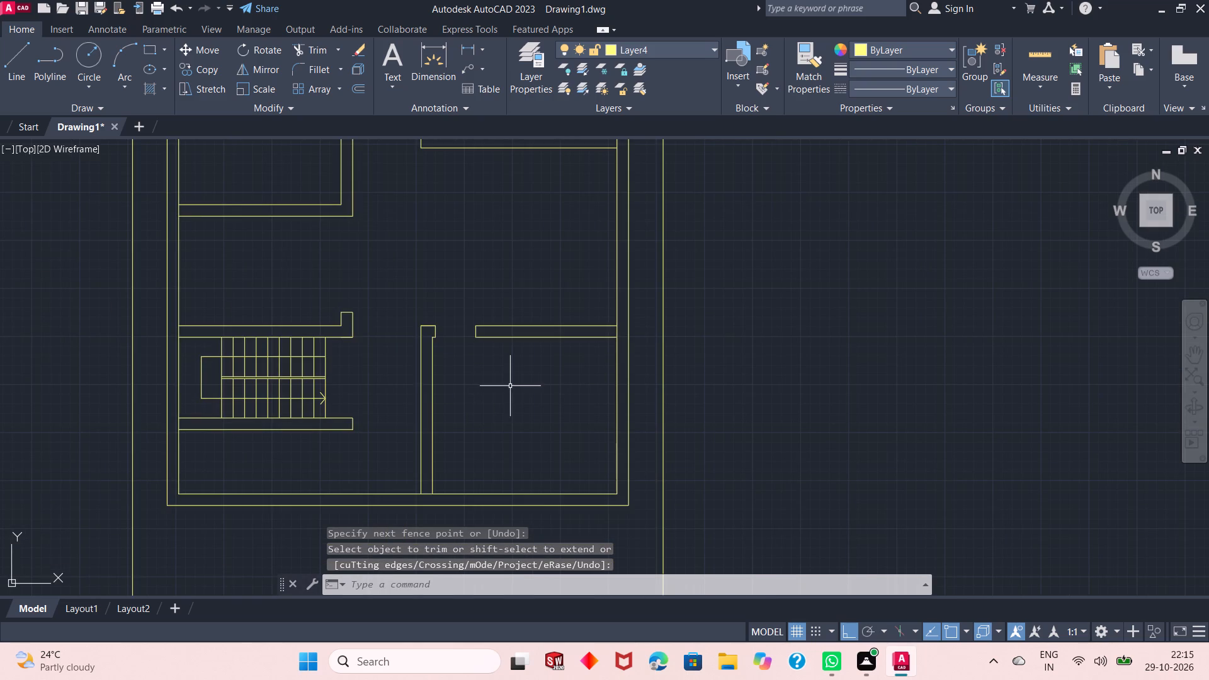
pyautogui.scroll(-1, 494, 419)
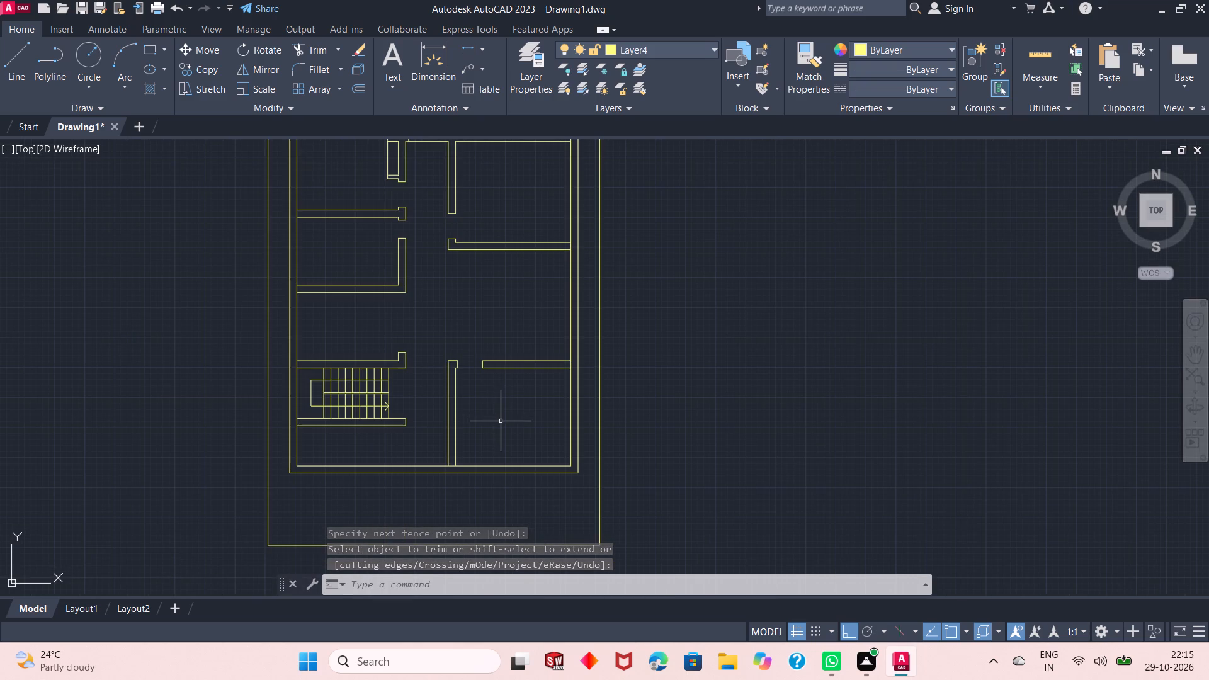
pyautogui.scroll(-1, 494, 418)
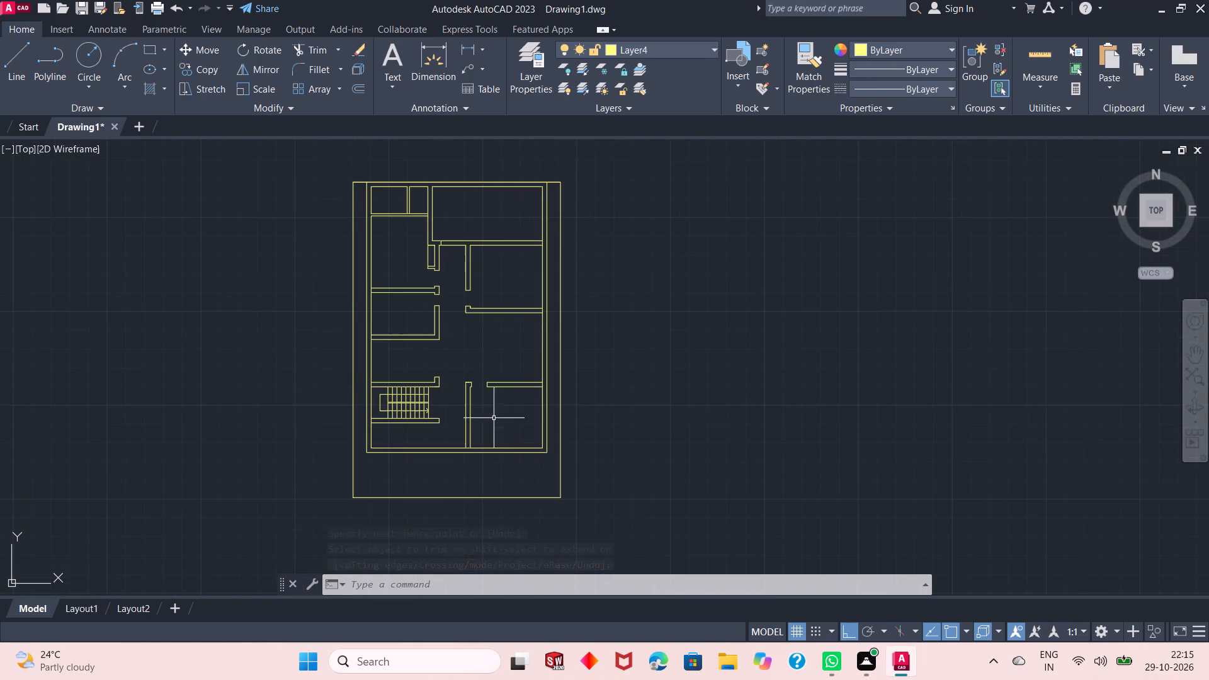
pyautogui.scroll(2, 475, 456)
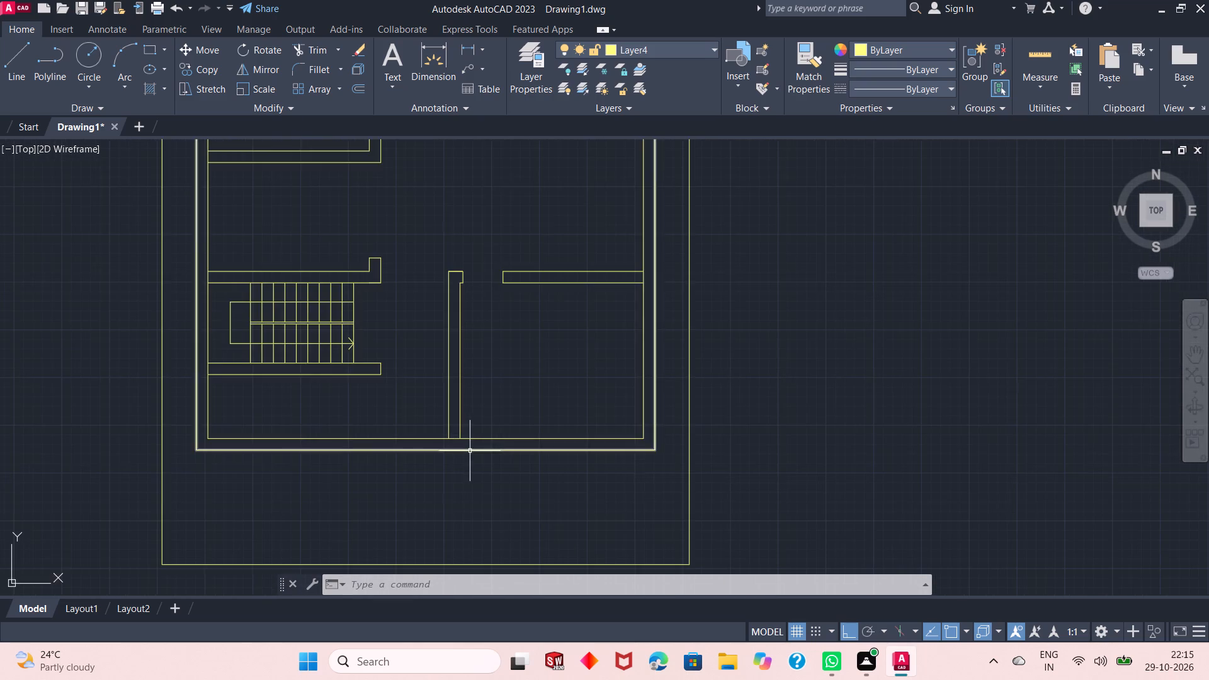
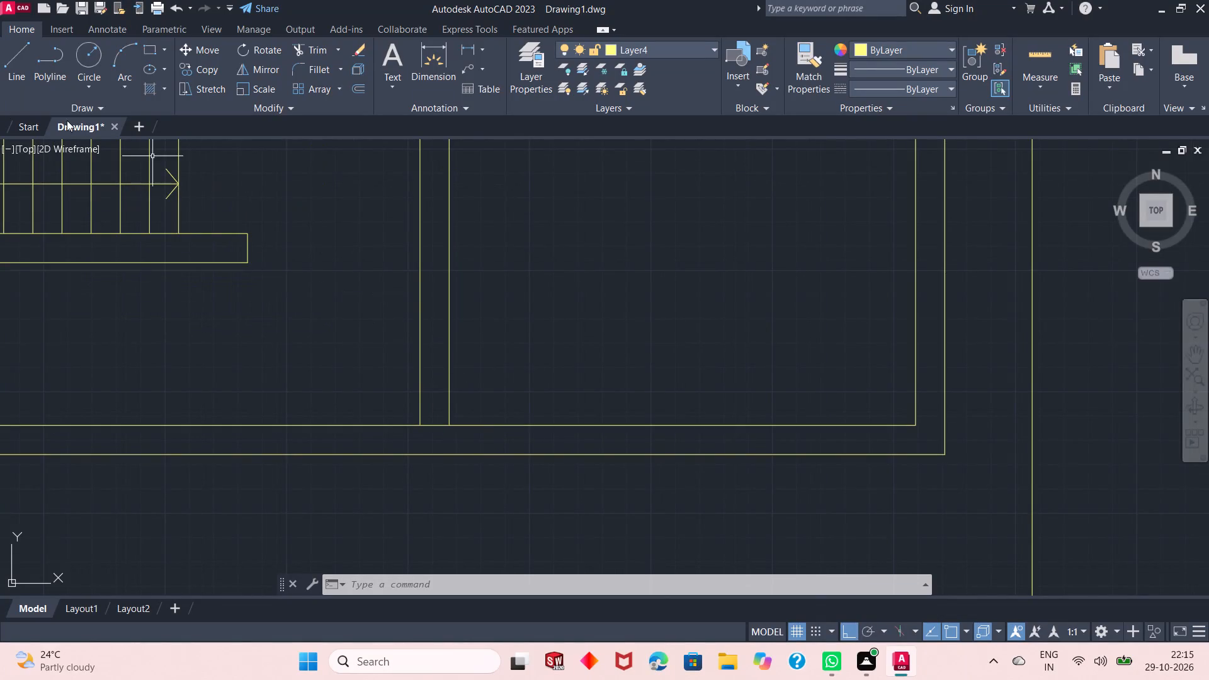
# Draw a line 5" up from the lower end of the central vertical partition's stair-side face, continuing straight across the wall thickness.
pyautogui.click(15, 60)
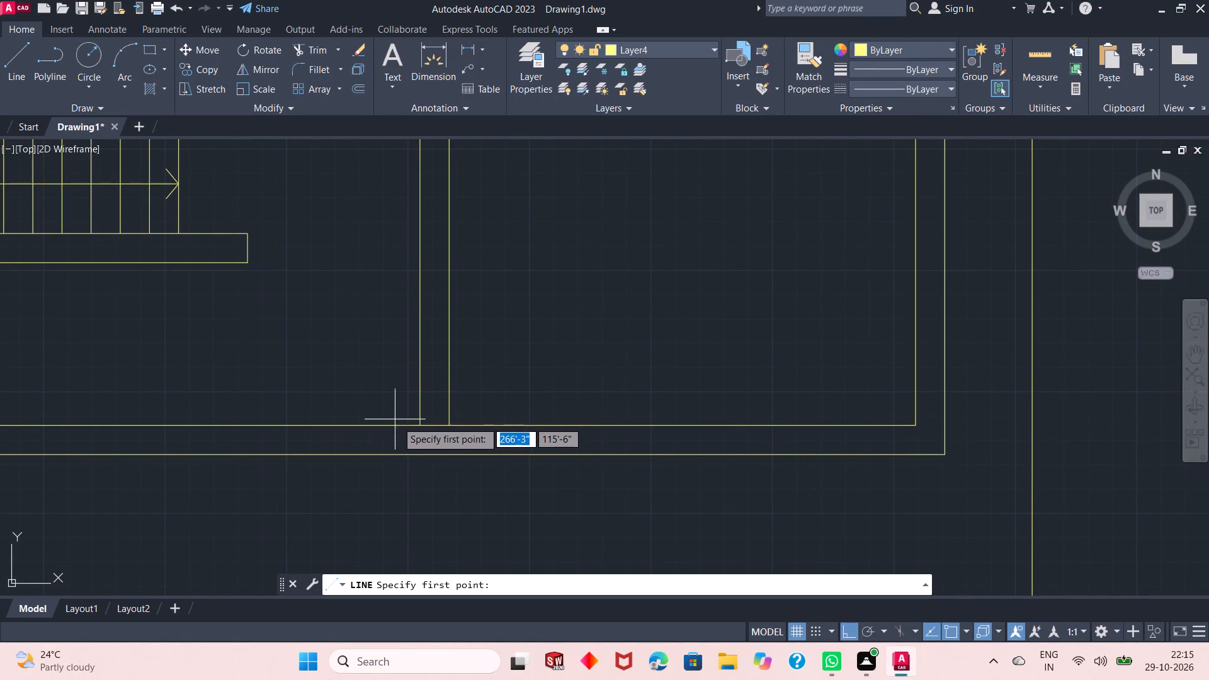
pyautogui.click(420, 424)
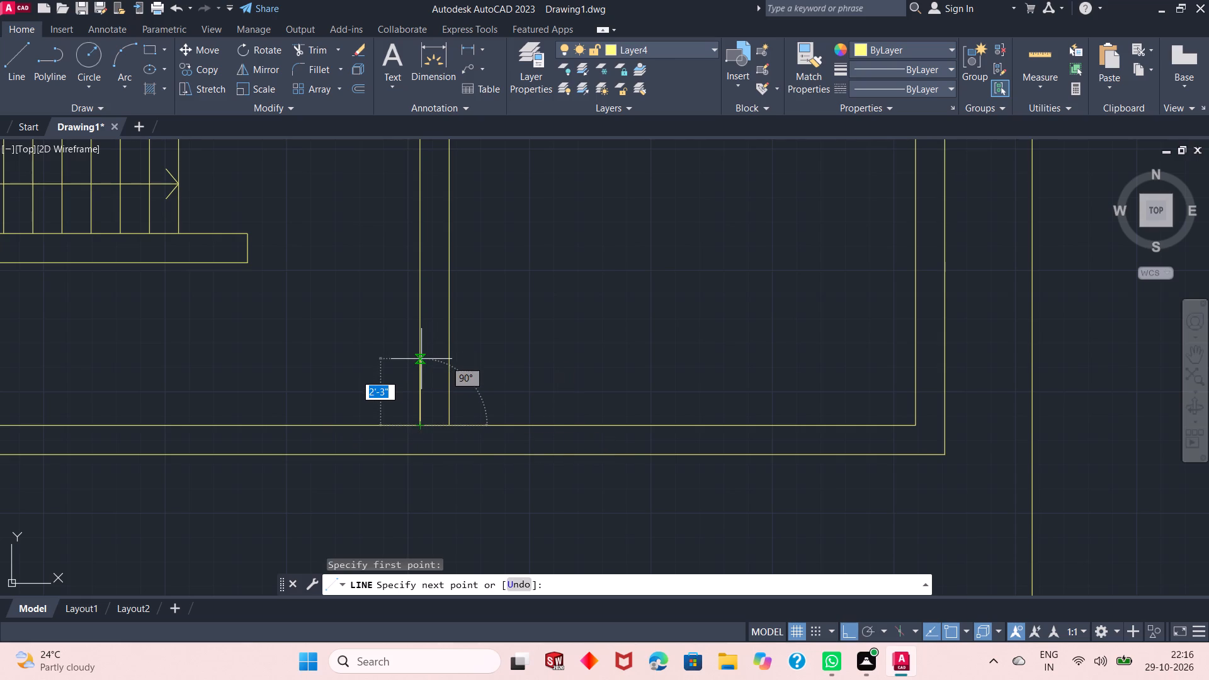
pyautogui.press('3')
pyautogui.press('BackSpace')
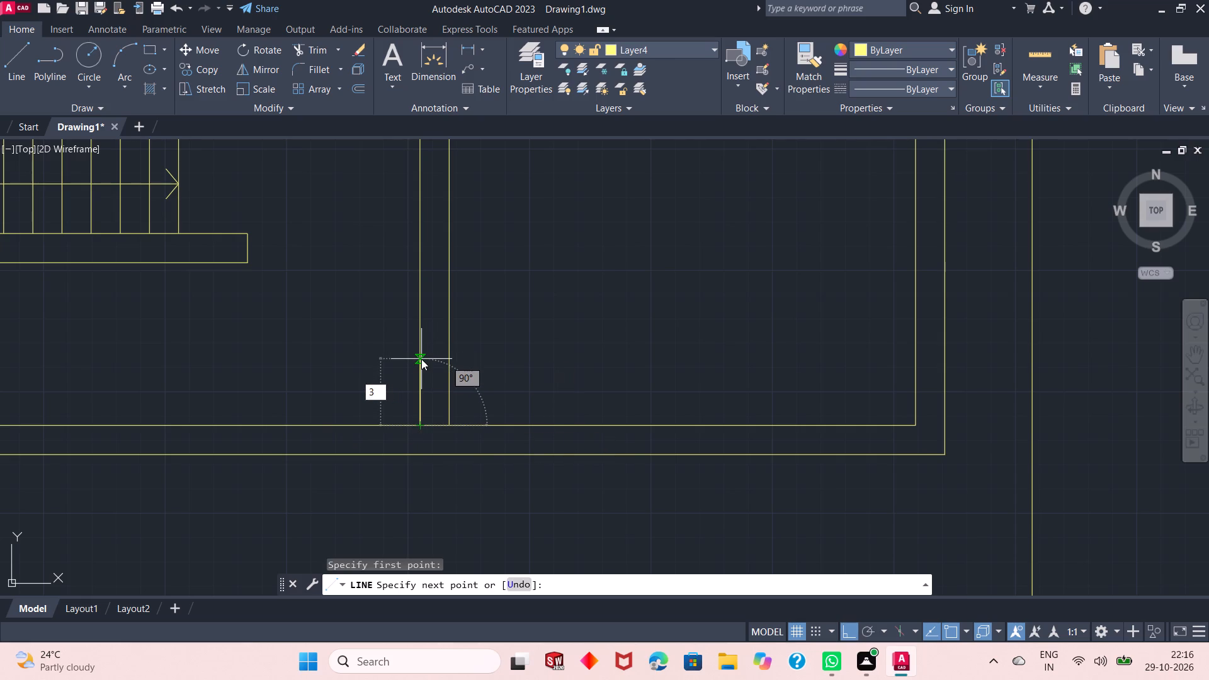
pyautogui.write('4"')
pyautogui.press('Return')
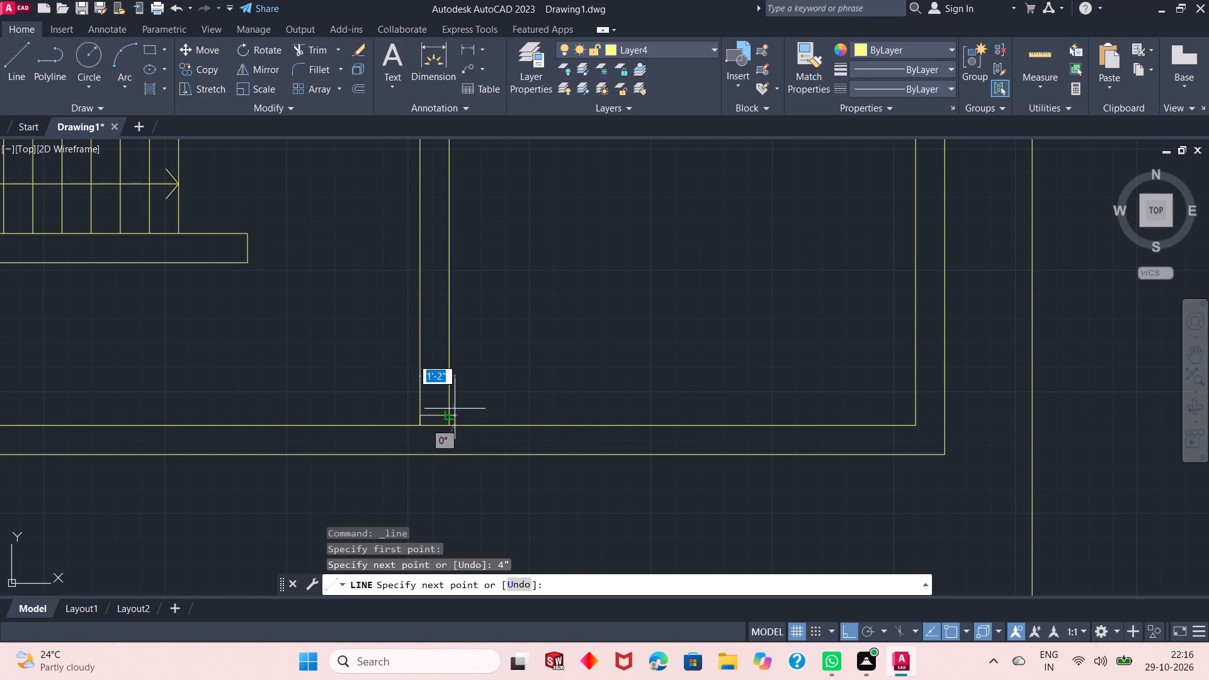
pyautogui.hotkey('ctrl', 'z')
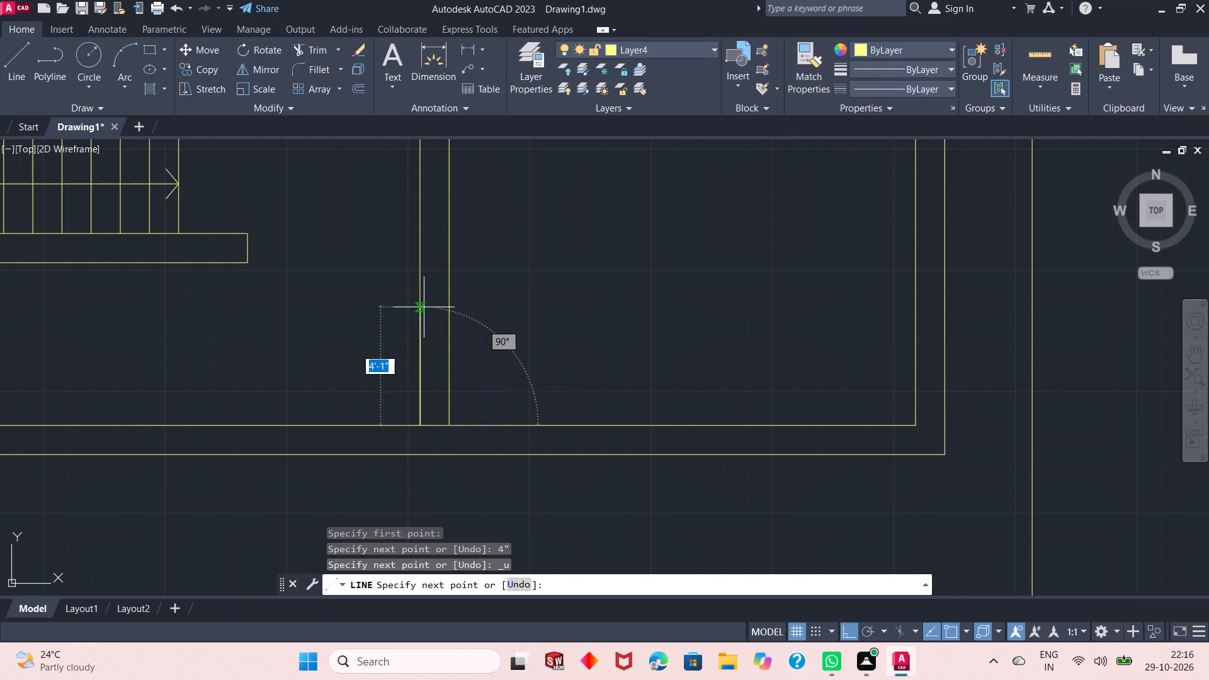
pyautogui.press('5')
pyautogui.hotkey('shift', '"')
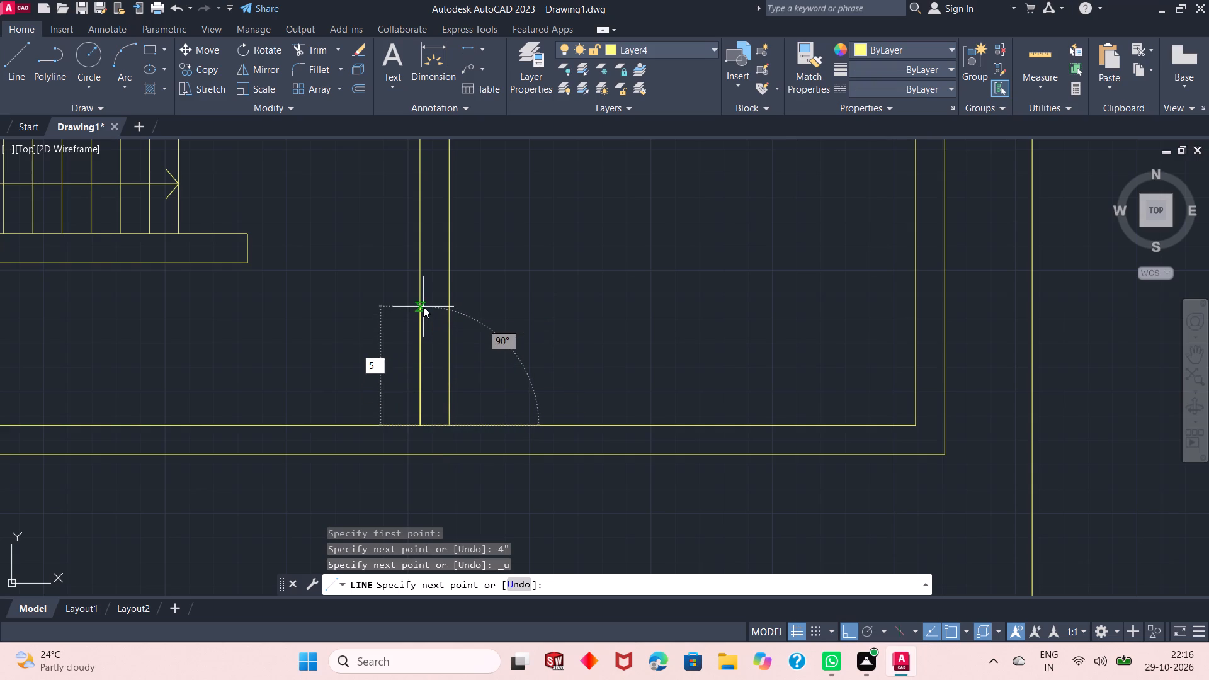
pyautogui.press('Return')
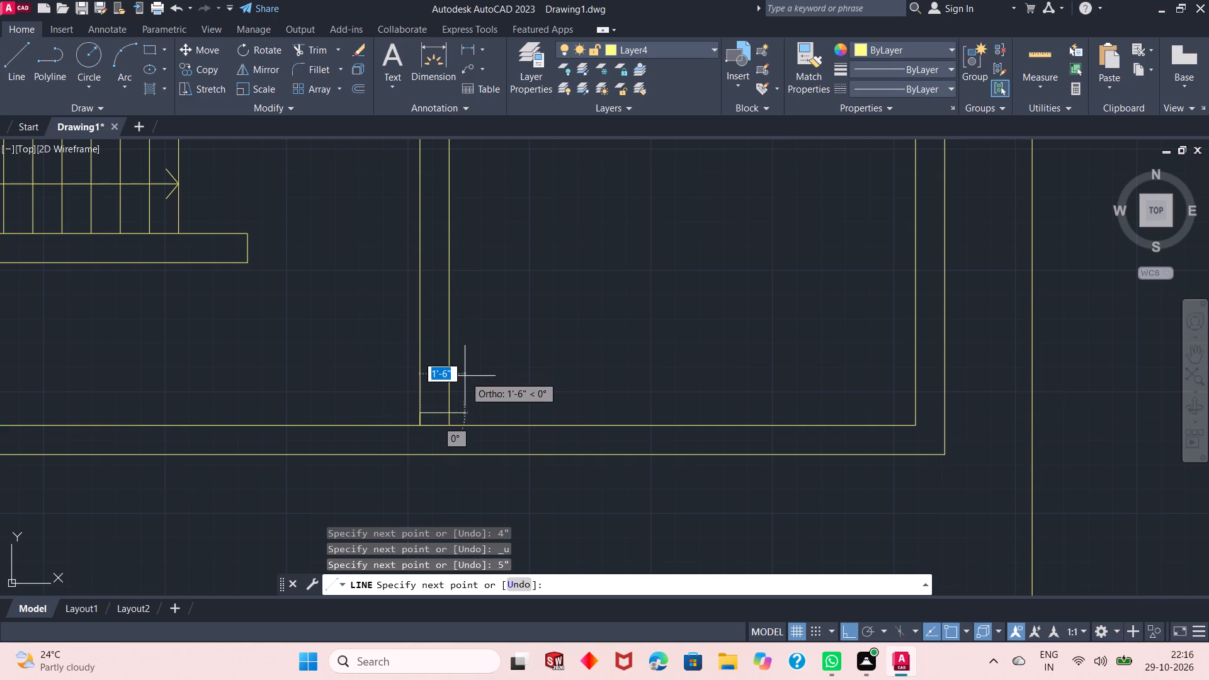
pyautogui.scroll(2, 449, 409)
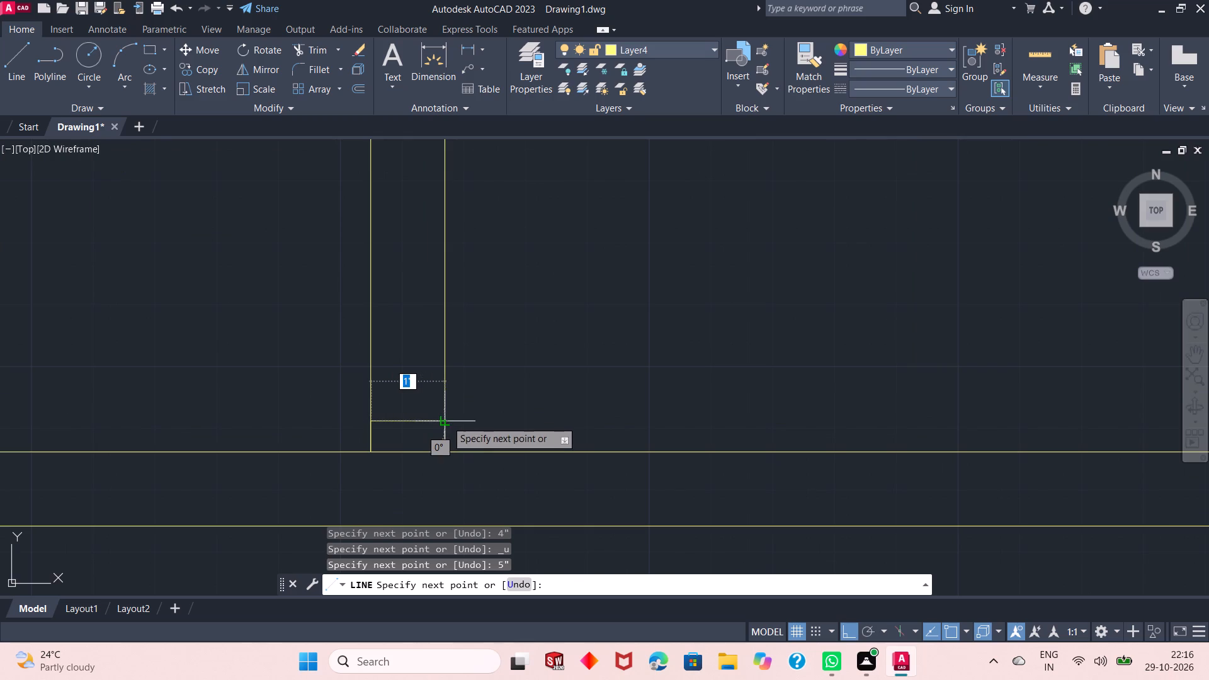
pyautogui.click(446, 421)
pyautogui.rightClick(548, 388)
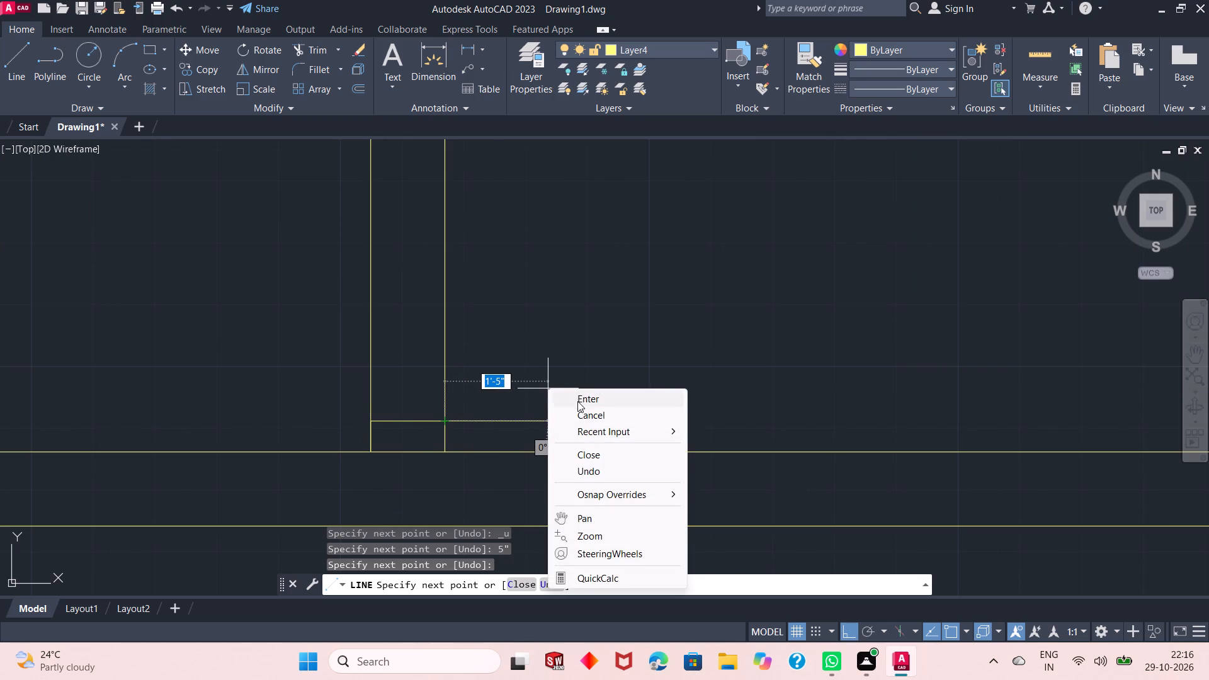
pyautogui.click(578, 402)
# Offset the short line across the partition 3'6" upward to mark the other side of the door opening.
pyautogui.scroll(-1, 451, 467)
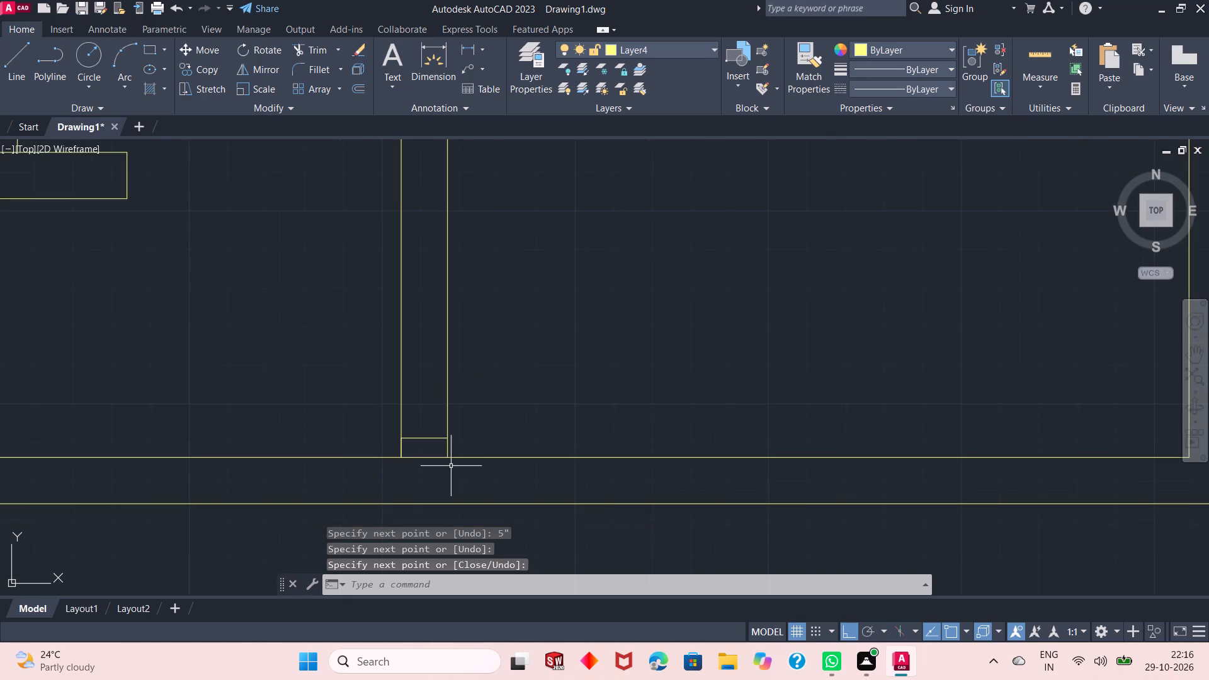
pyautogui.scroll(-1, 490, 493)
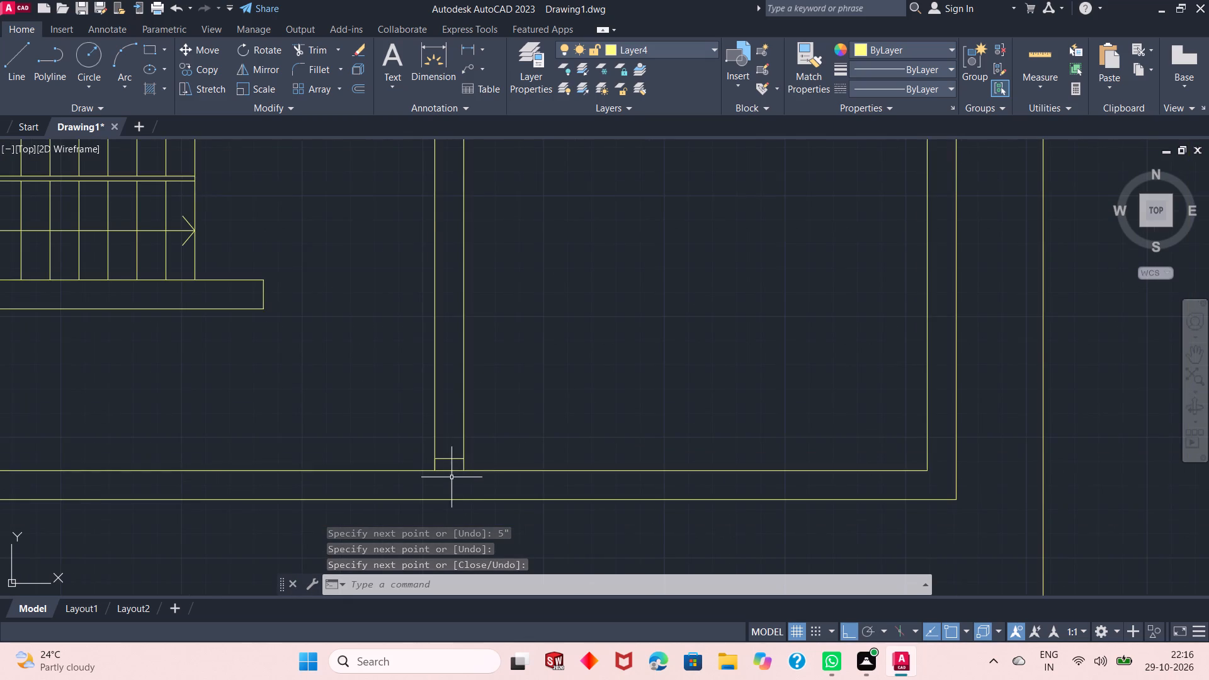
pyautogui.scroll(2, 451, 477)
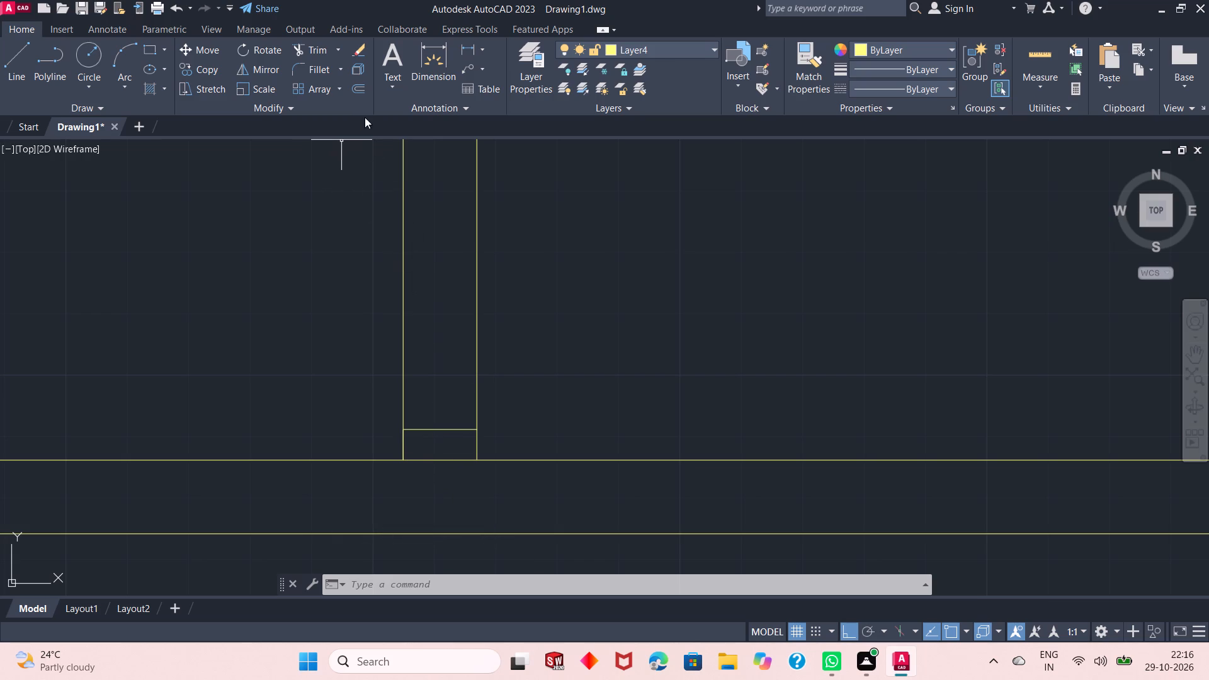
pyautogui.click(358, 88)
pyautogui.rightClick(298, 225)
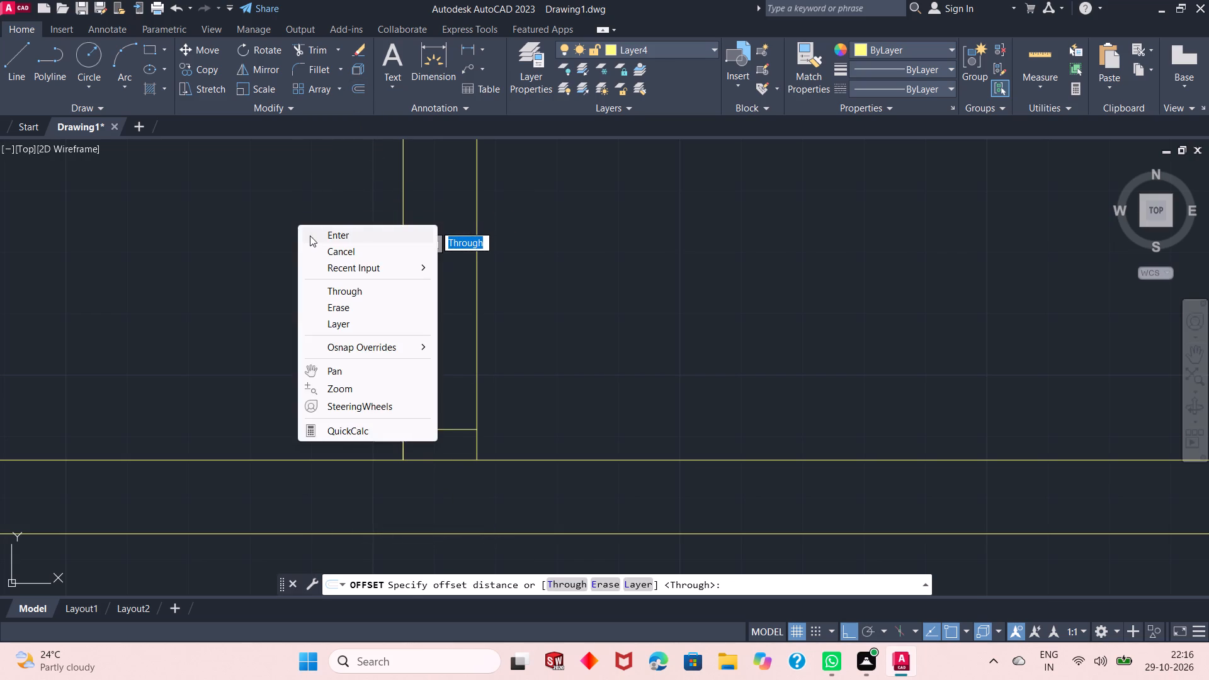
pyautogui.click(313, 235)
pyautogui.click(442, 431)
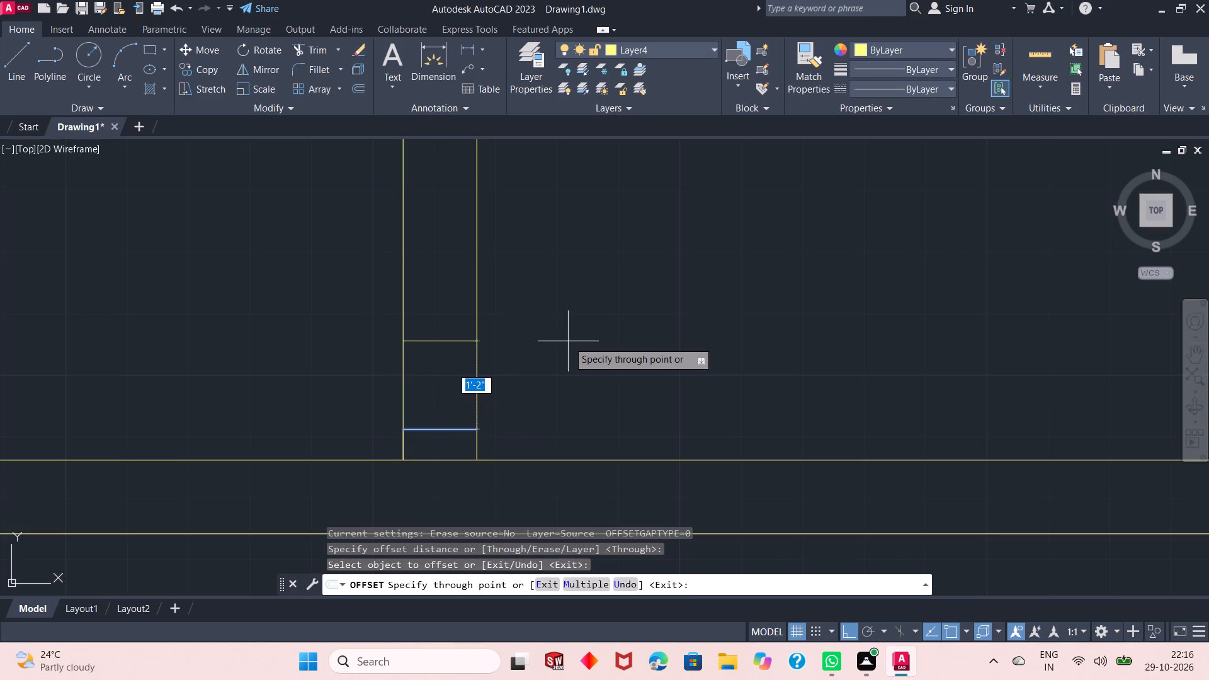
pyautogui.press('3')
pyautogui.write("'6")
pyautogui.hotkey('shift', '"')
pyautogui.press('Return')
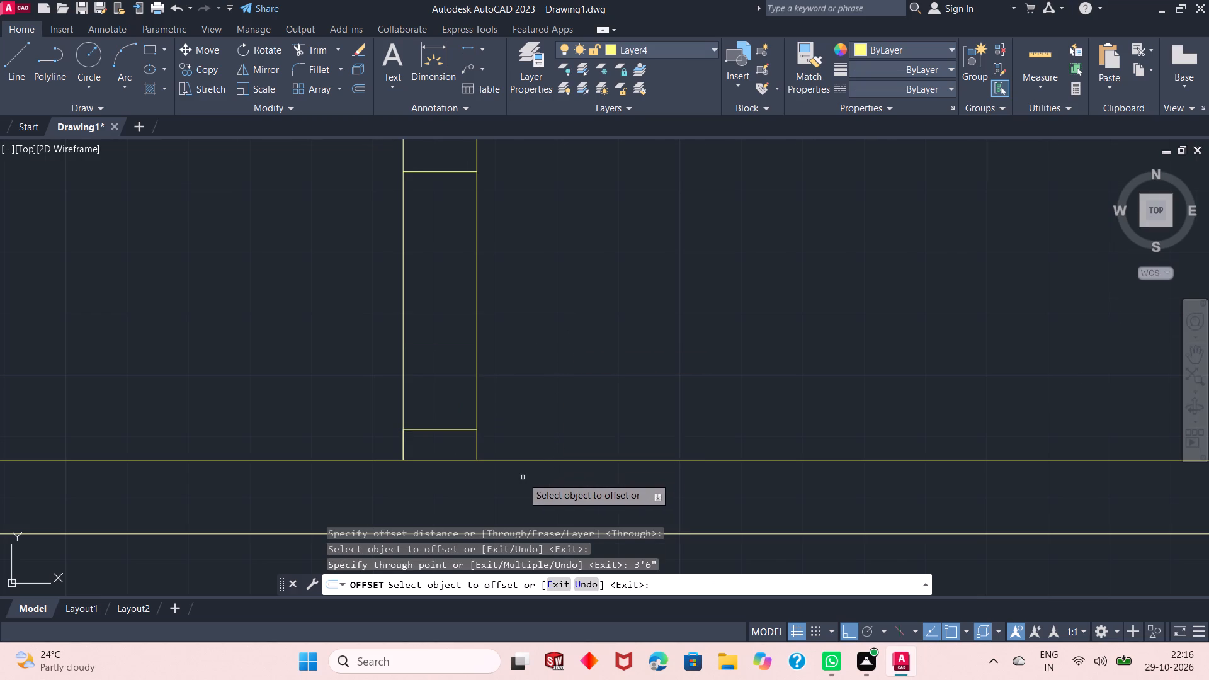
pyautogui.scroll(-2, 523, 478)
pyautogui.rightClick(562, 313)
pyautogui.click(589, 316)
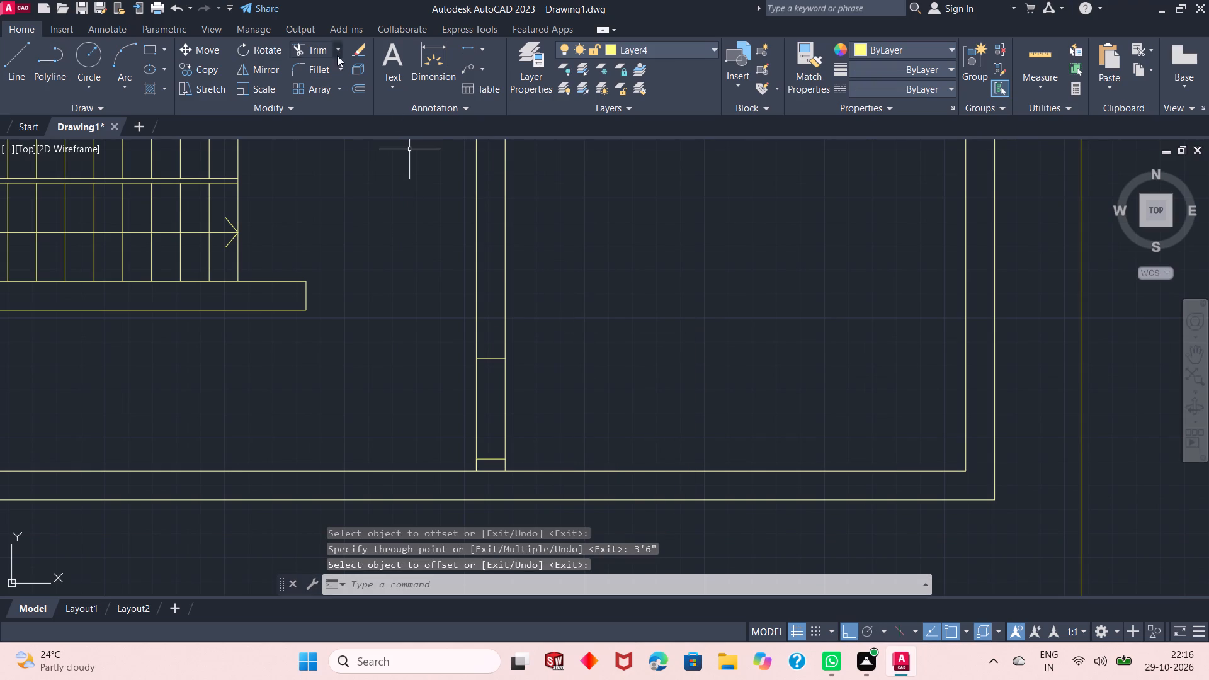
# Trim both partition faces between the two short cross lines to open the doorway, and trim the outer wall's inner line beneath the stub.
pyautogui.click(317, 53)
pyautogui.click(590, 387)
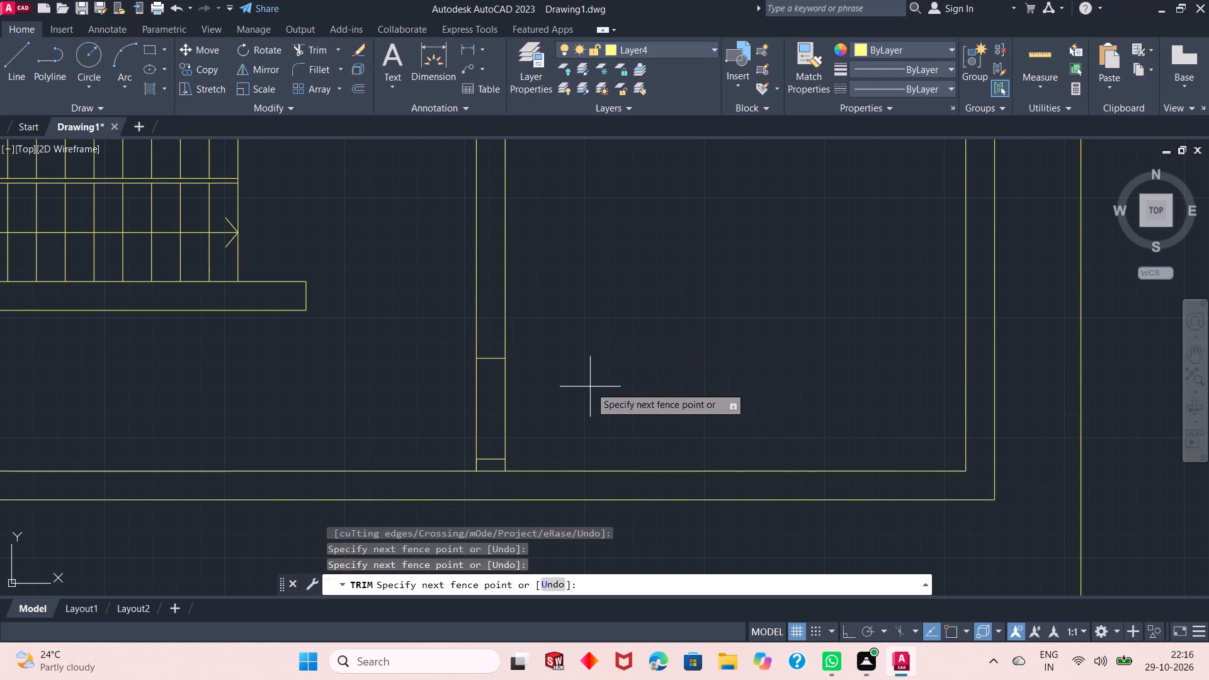
pyautogui.click(418, 422)
pyautogui.scroll(-1, 538, 499)
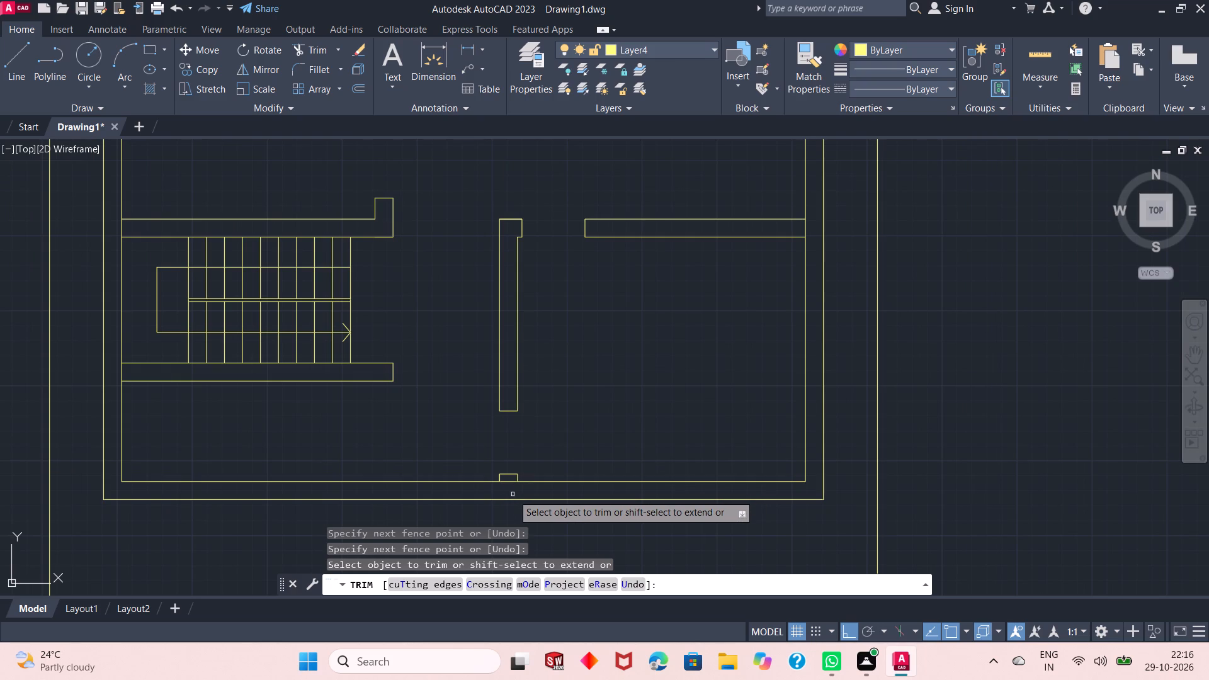
pyautogui.scroll(3, 513, 494)
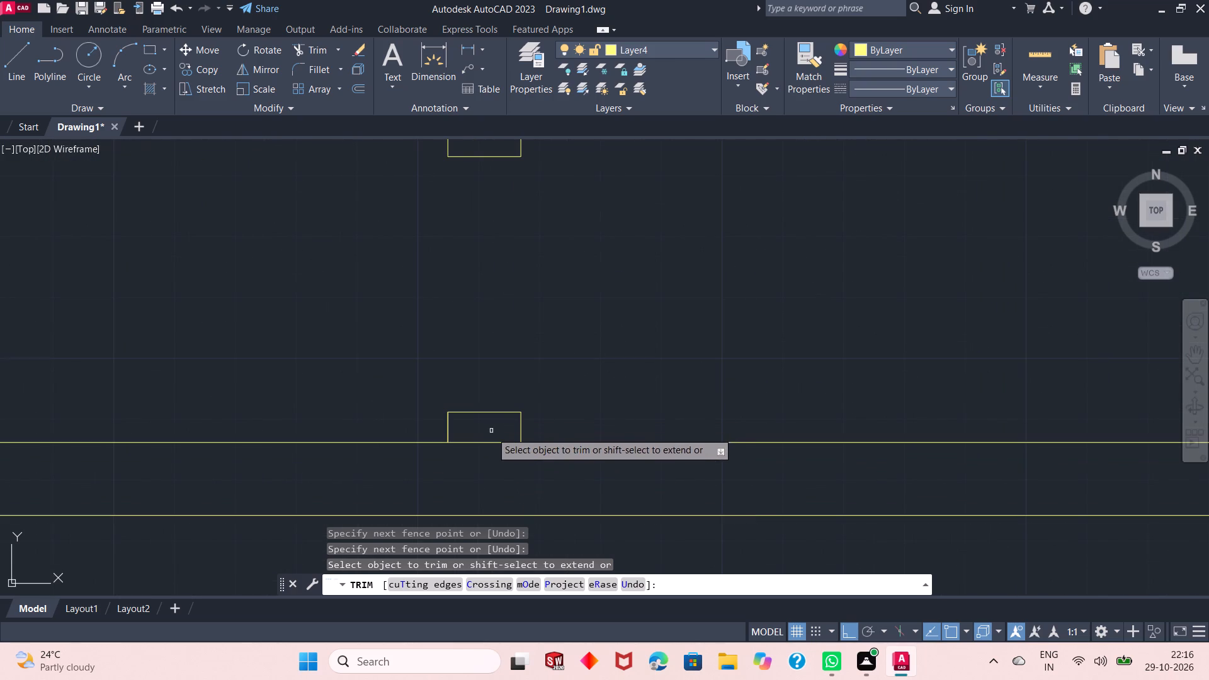
pyautogui.click(491, 434)
pyautogui.click(483, 464)
pyautogui.scroll(-3, 483, 463)
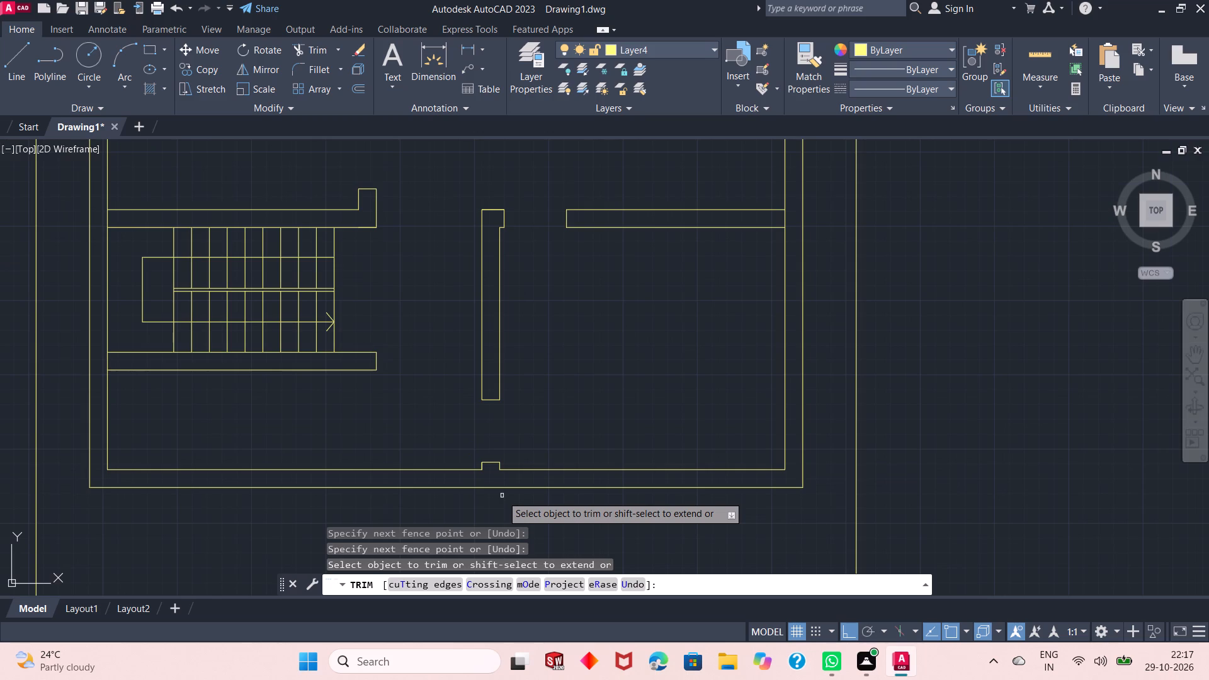
pyautogui.rightClick(542, 346)
pyautogui.click(584, 358)
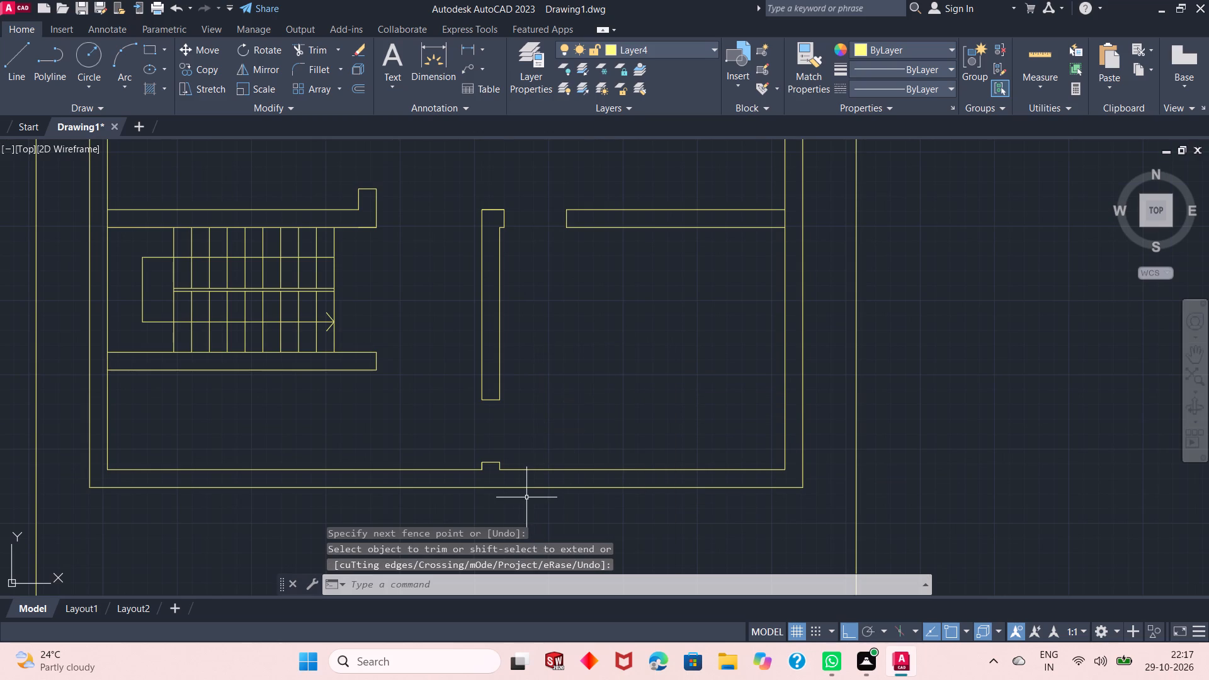
# Measure the new door opening between the partition's lower end and the stub on the bottom wall.
pyautogui.scroll(-1, 480, 550)
pyautogui.scroll(-1, 492, 468)
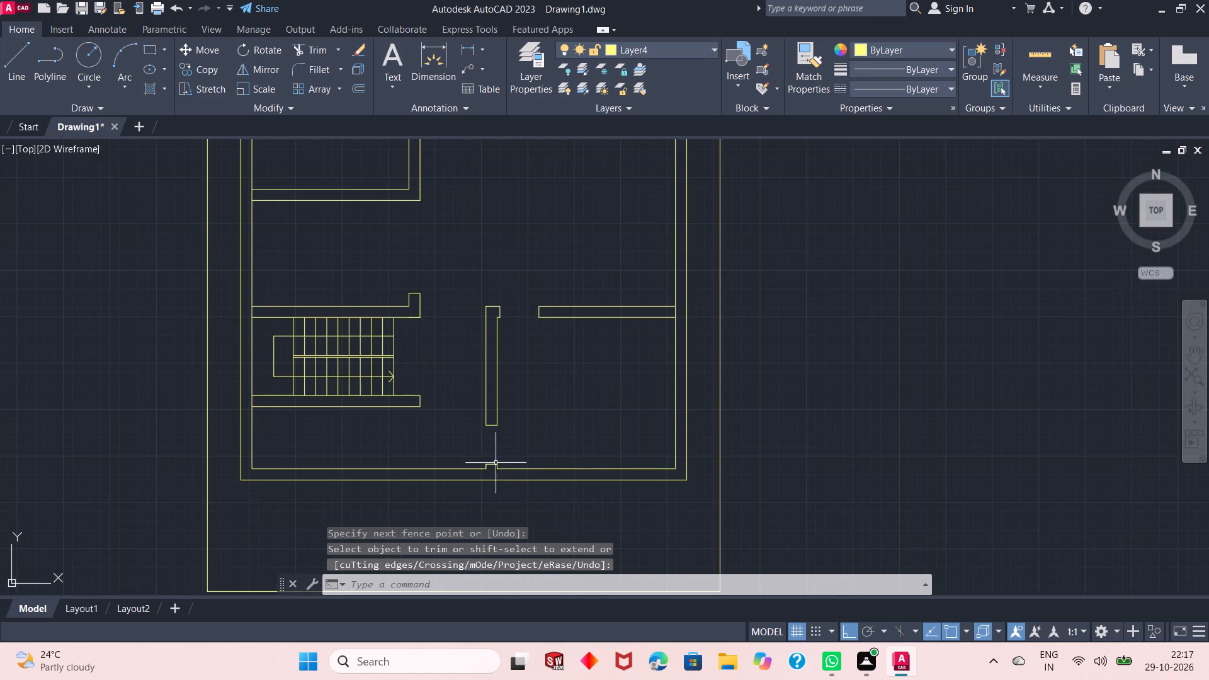
pyautogui.scroll(1, 497, 414)
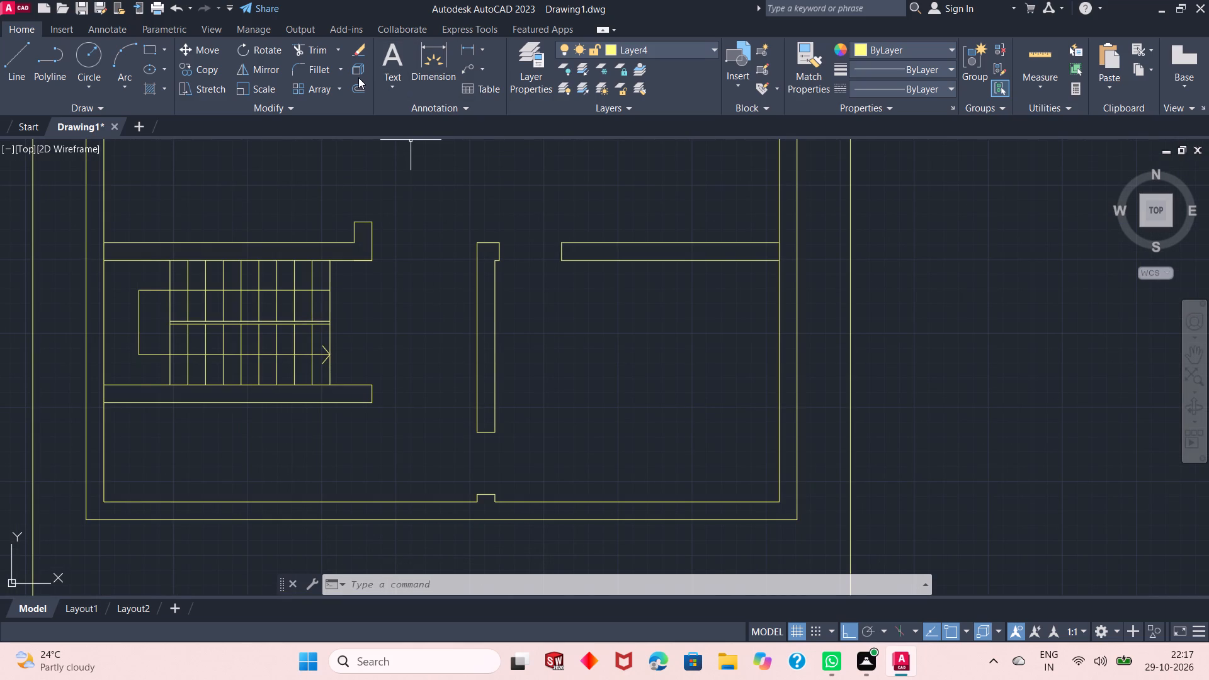
pyautogui.click(1042, 59)
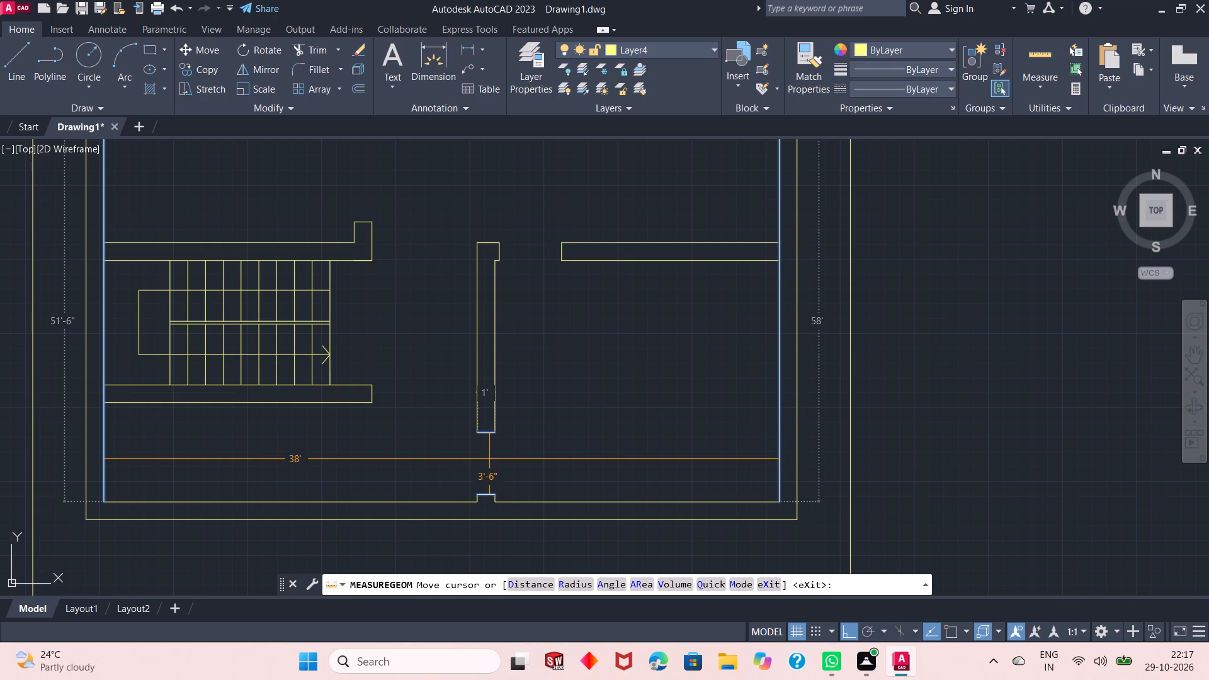
pyautogui.press('Escape')
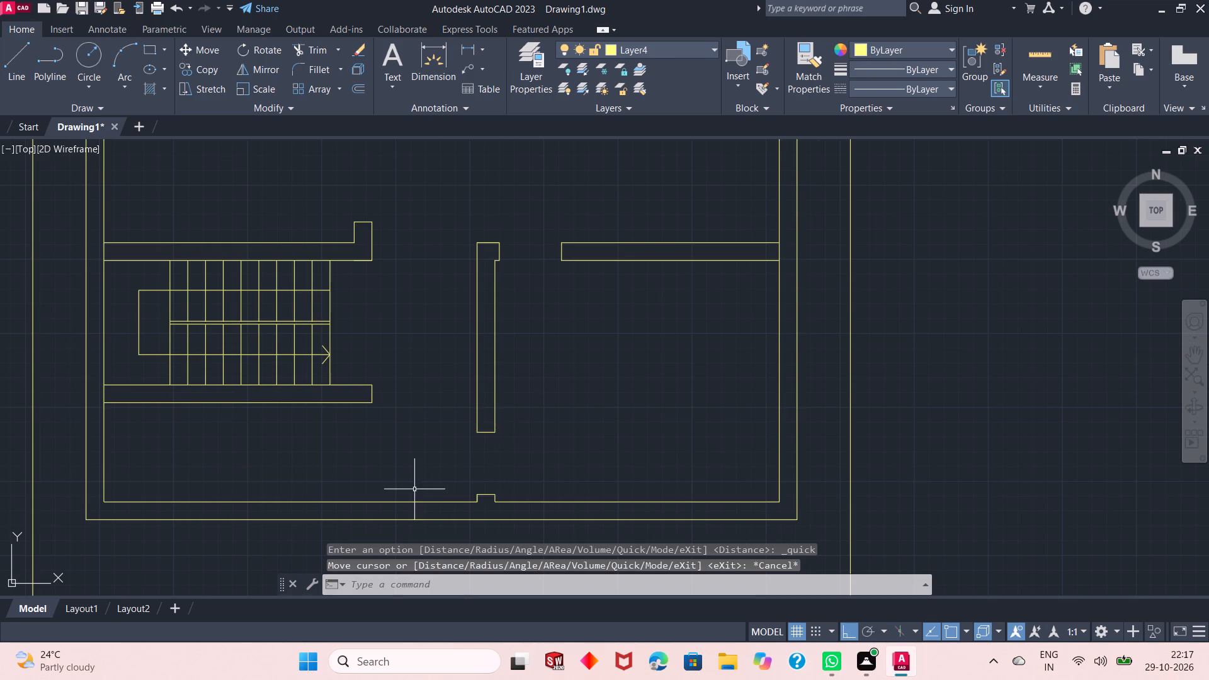
# Quick-measure the open room area above the short horizontal wall beside the new doorway's partition.
pyautogui.scroll(-1, 414, 489)
pyautogui.scroll(1, 441, 319)
pyautogui.scroll(-1, 574, 417)
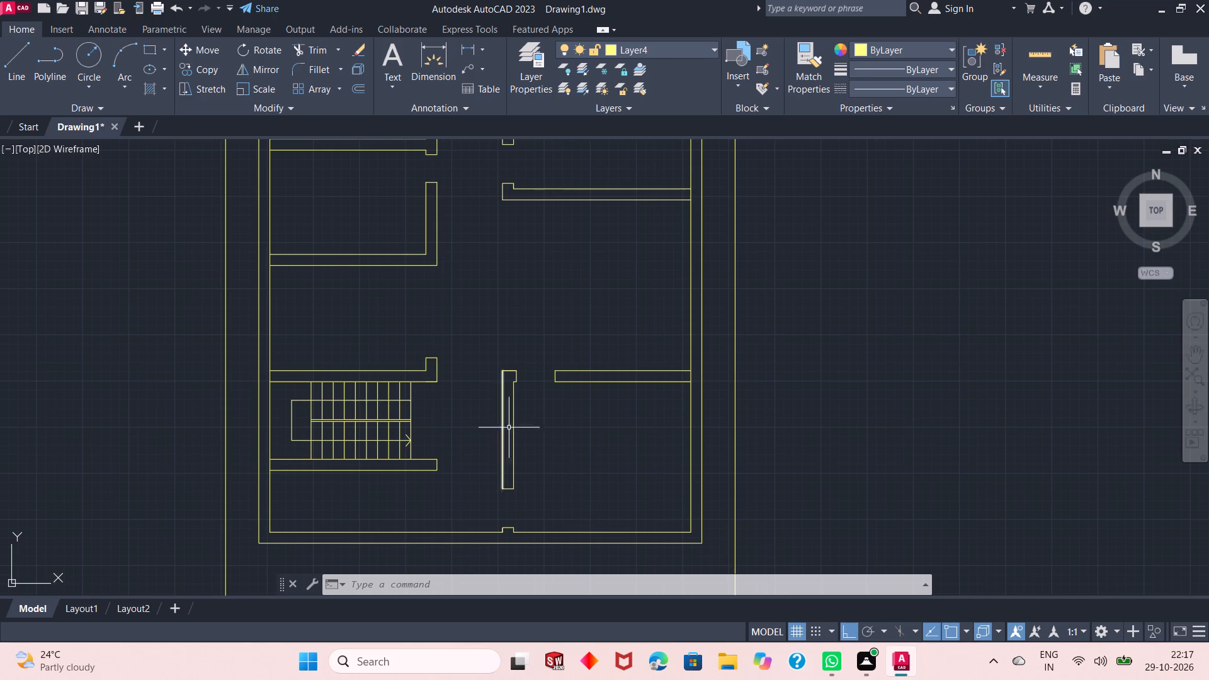
pyautogui.scroll(-1, 457, 504)
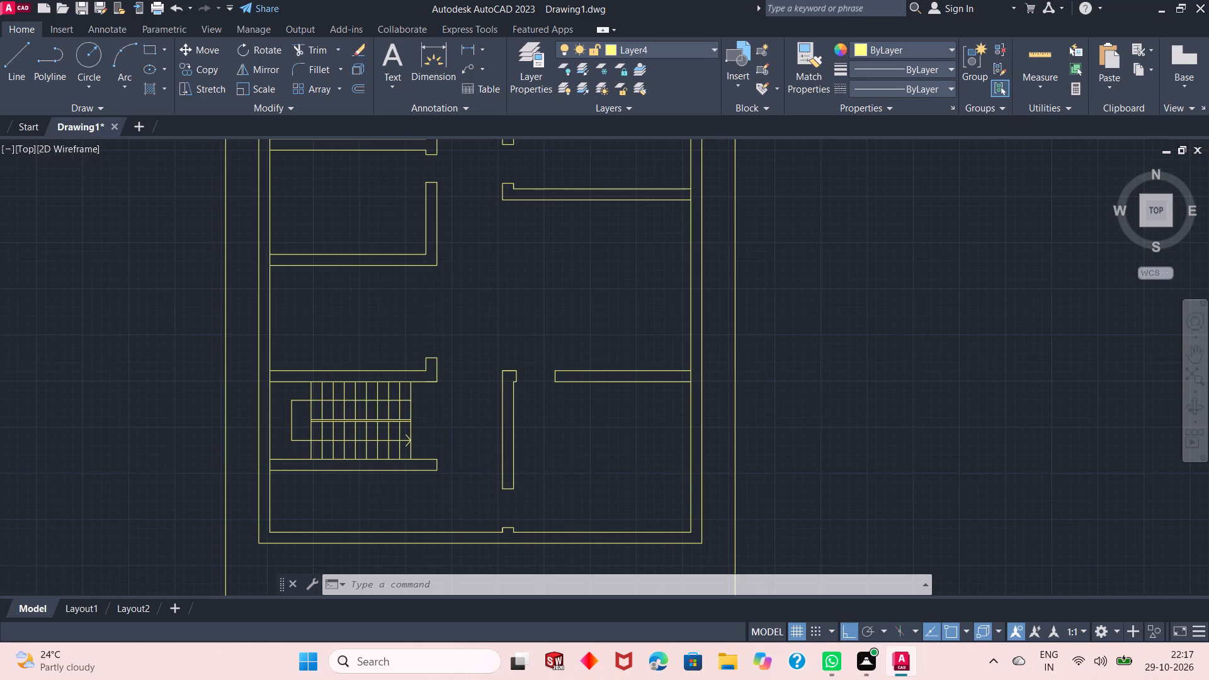
pyautogui.scroll(1, 537, 404)
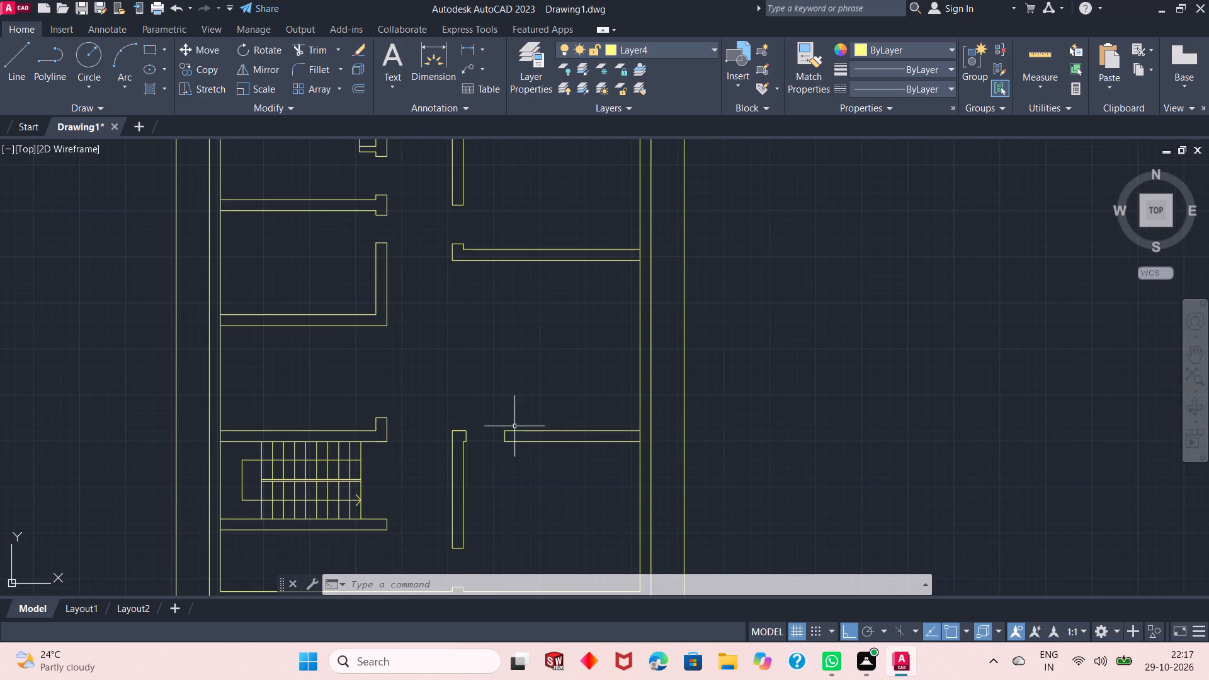
pyautogui.scroll(-2, 484, 456)
pyautogui.scroll(1, 508, 516)
pyautogui.scroll(-1, 480, 485)
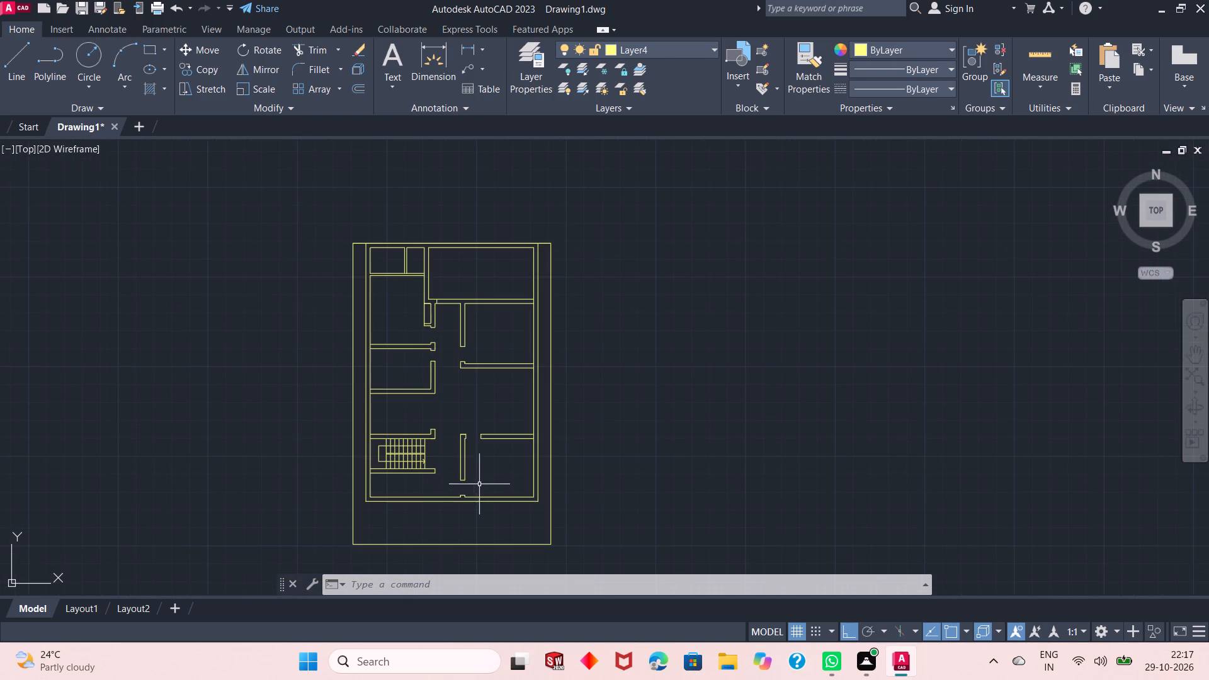
pyautogui.scroll(1, 467, 414)
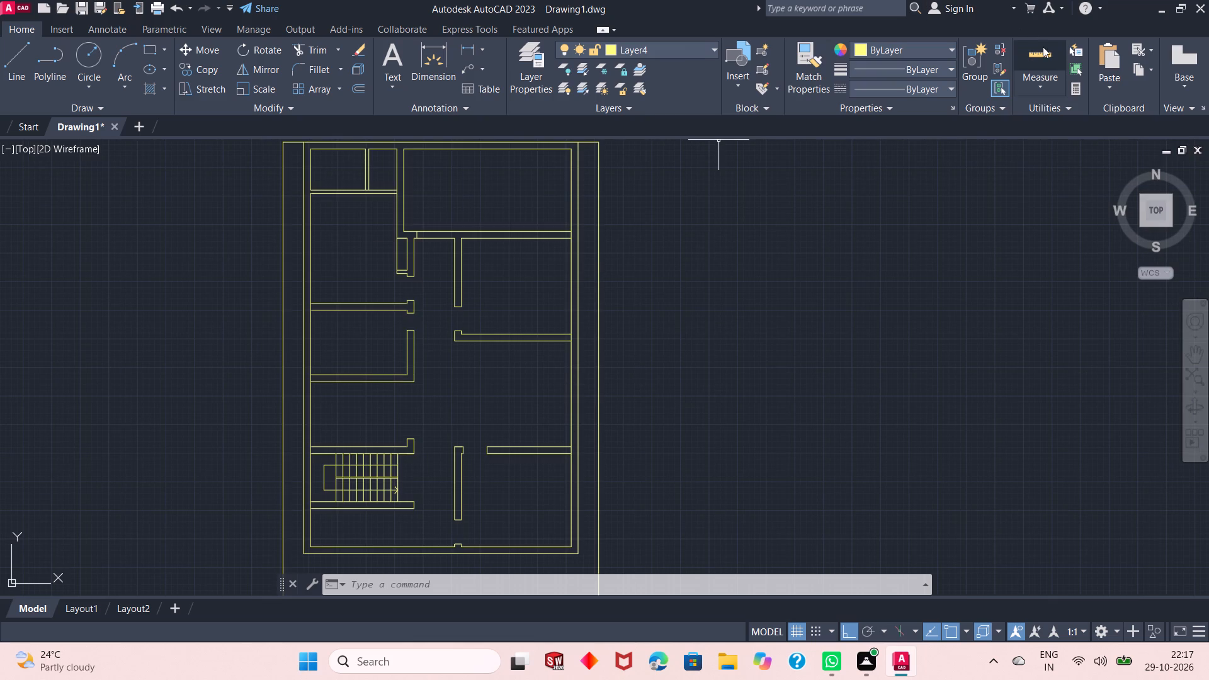
pyautogui.click(1055, 58)
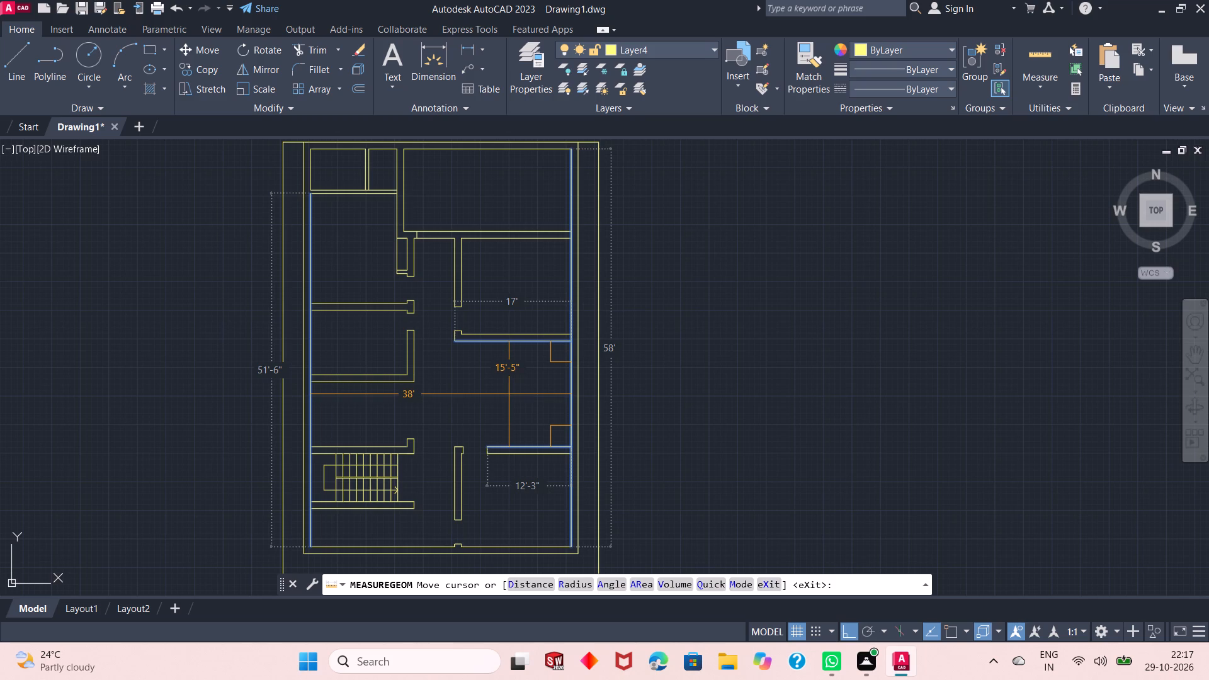
pyautogui.press('Escape')
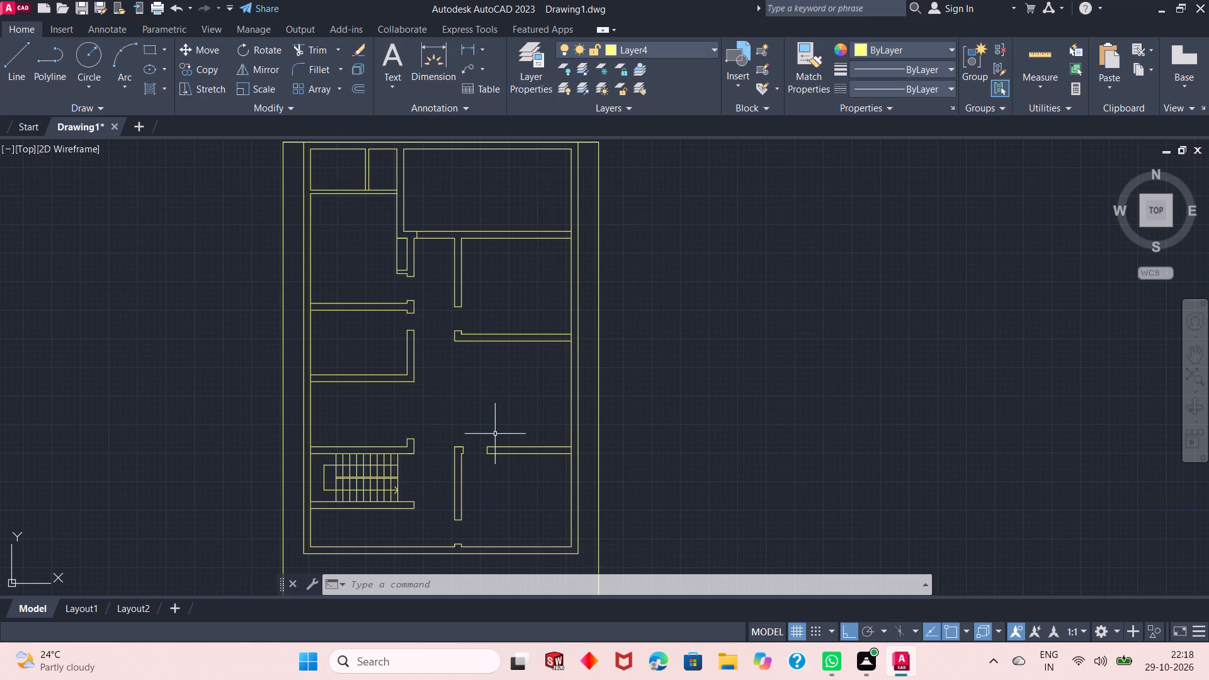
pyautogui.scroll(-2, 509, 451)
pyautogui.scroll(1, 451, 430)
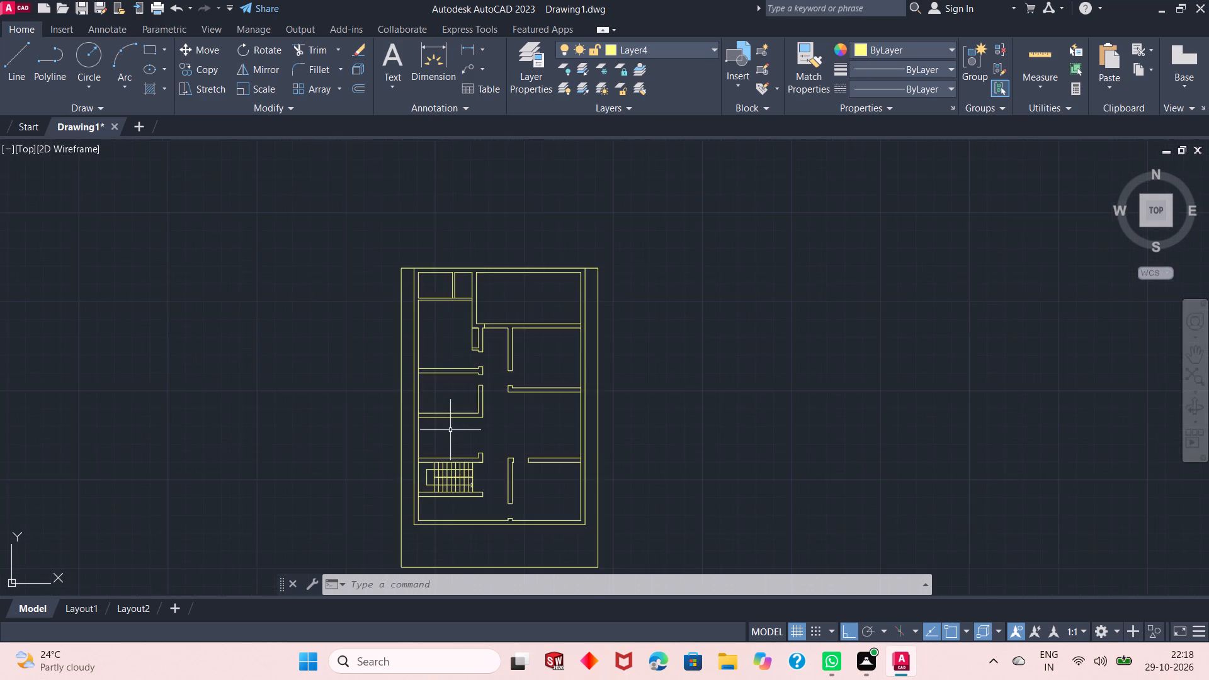
# Examine the whole floor plan, checking the interior walls, door openings and the stub at the partition wall's end.
pyautogui.scroll(1, 450, 430)
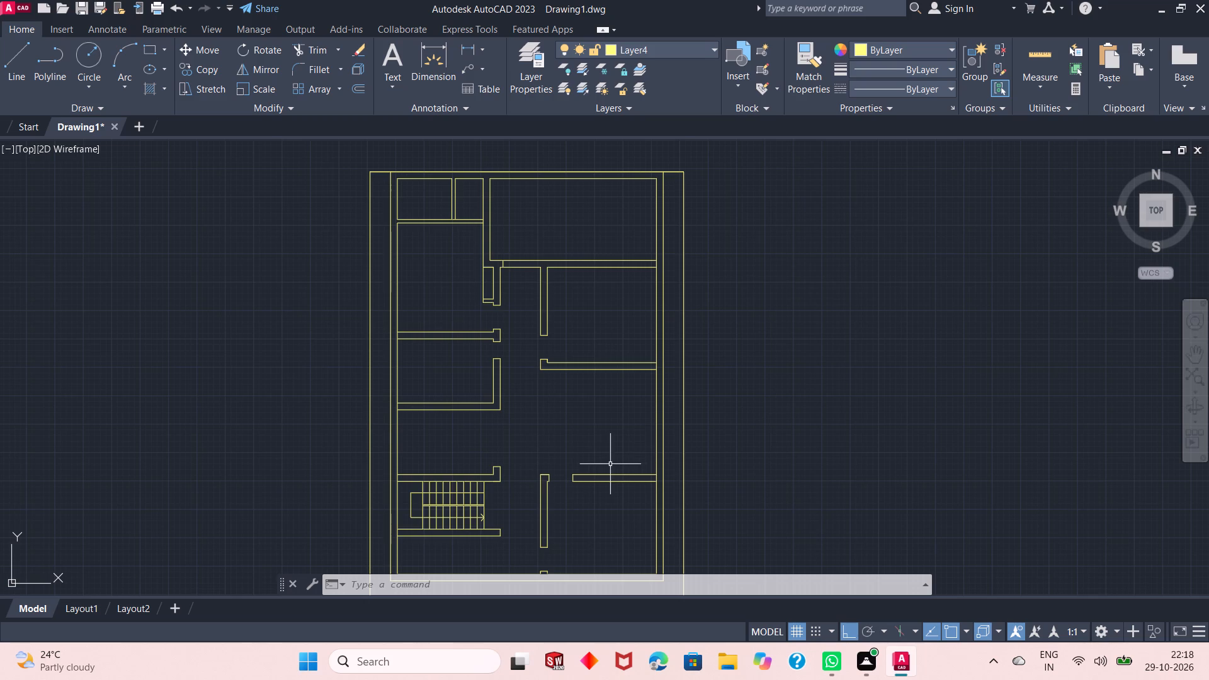
pyautogui.scroll(1, 606, 465)
pyautogui.scroll(-2, 829, 380)
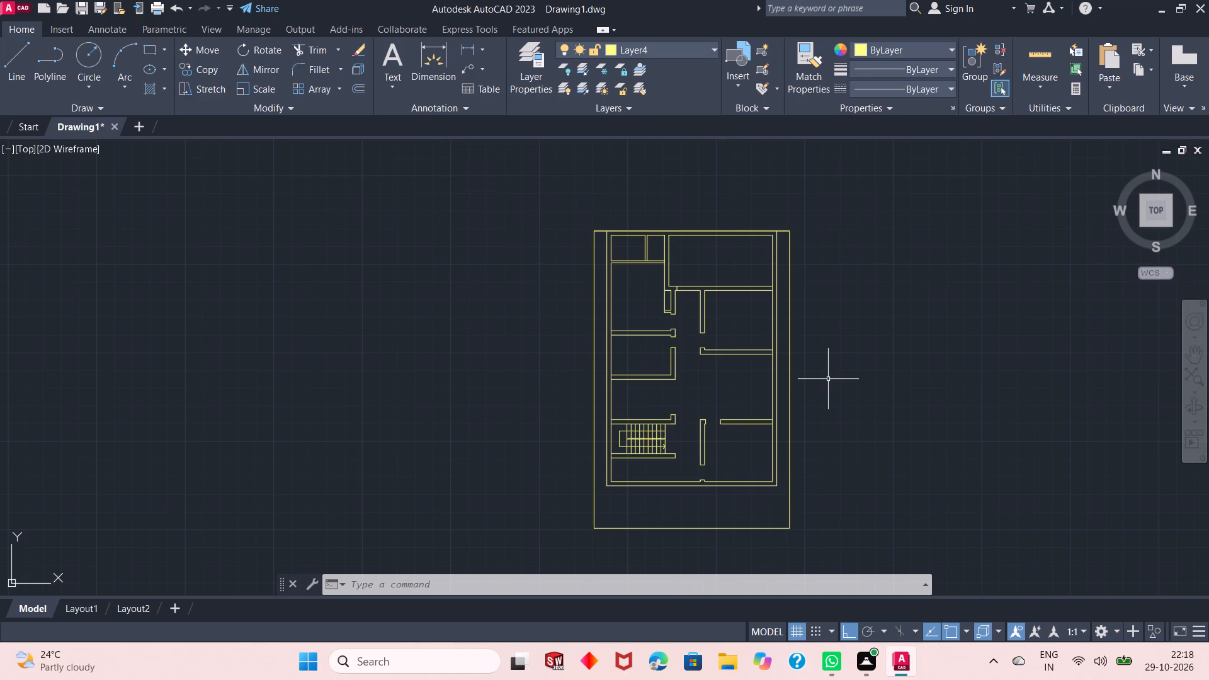
pyautogui.scroll(-1, 484, 400)
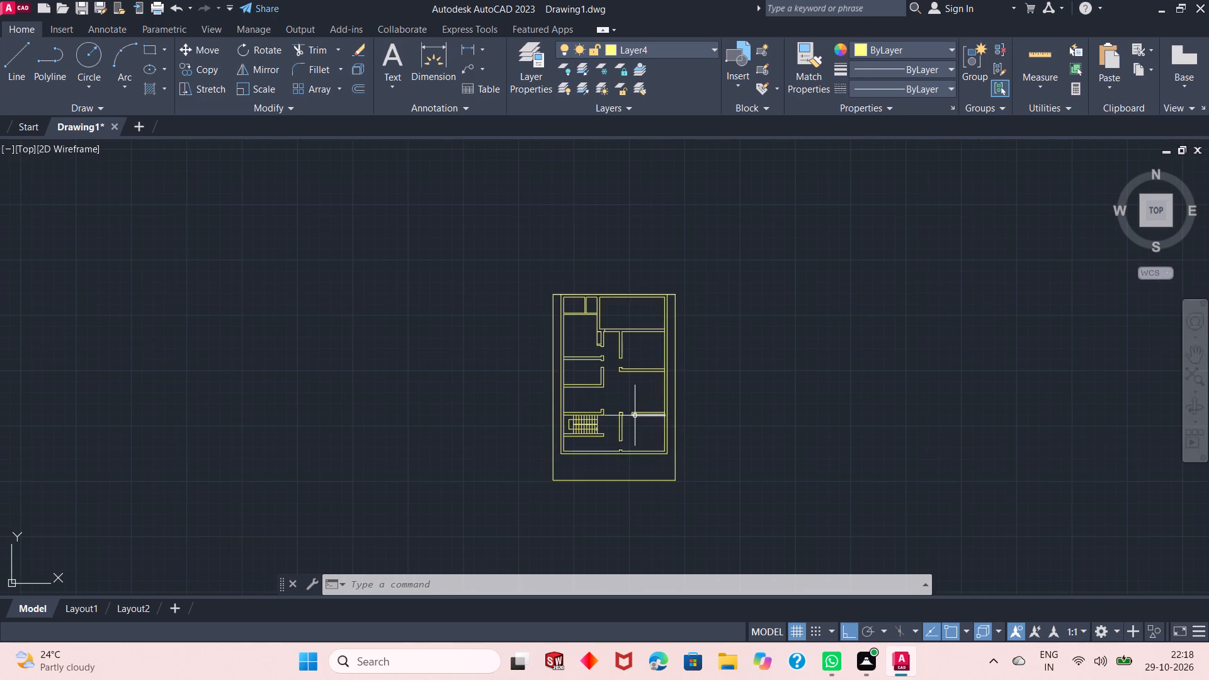
pyautogui.scroll(1, 633, 416)
pyautogui.scroll(1, 610, 350)
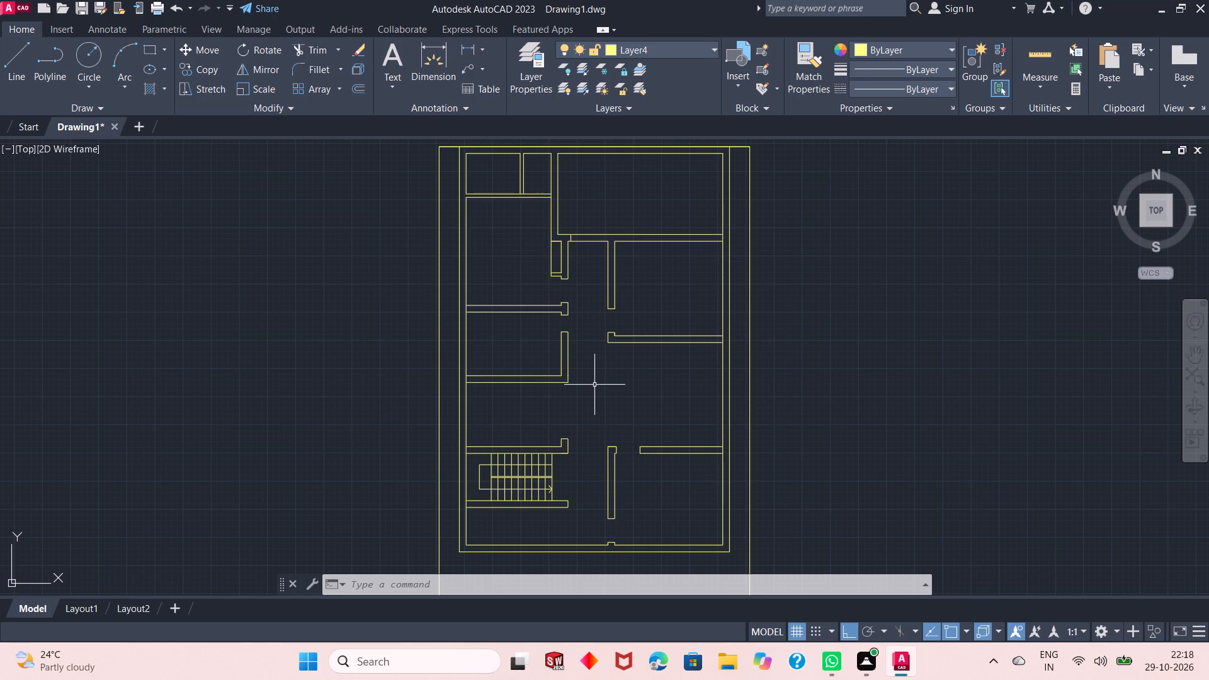
pyautogui.scroll(-1, 586, 499)
pyautogui.scroll(1, 584, 446)
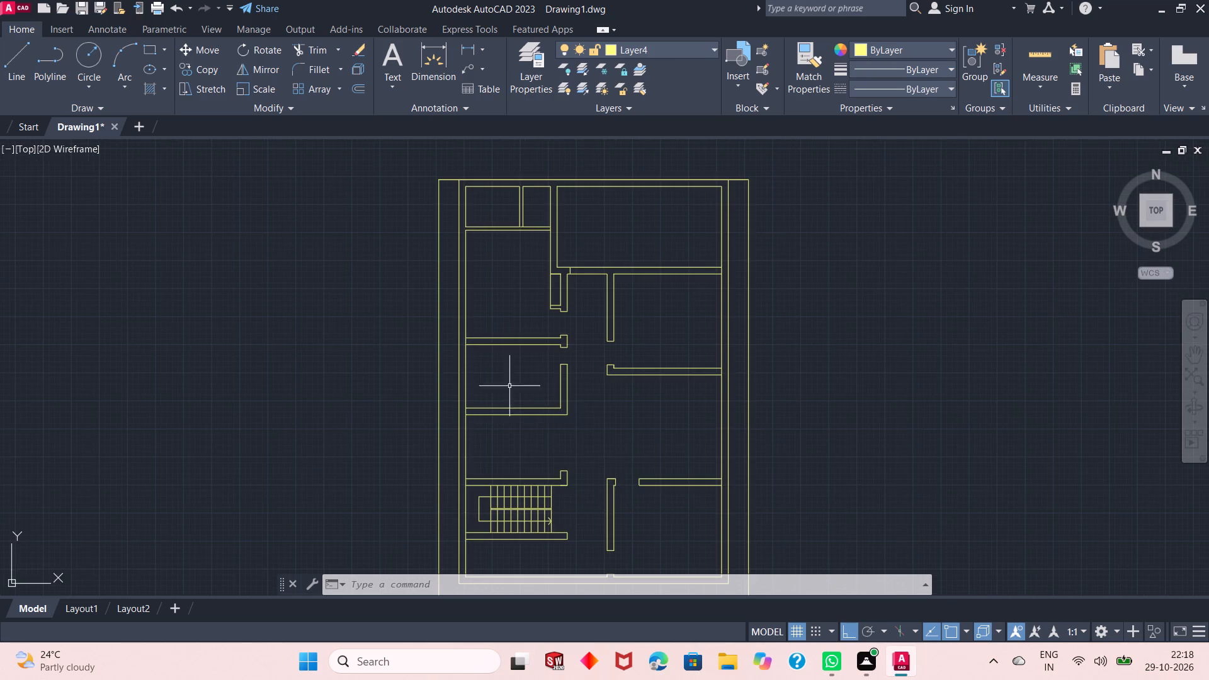
pyautogui.scroll(-1, 496, 377)
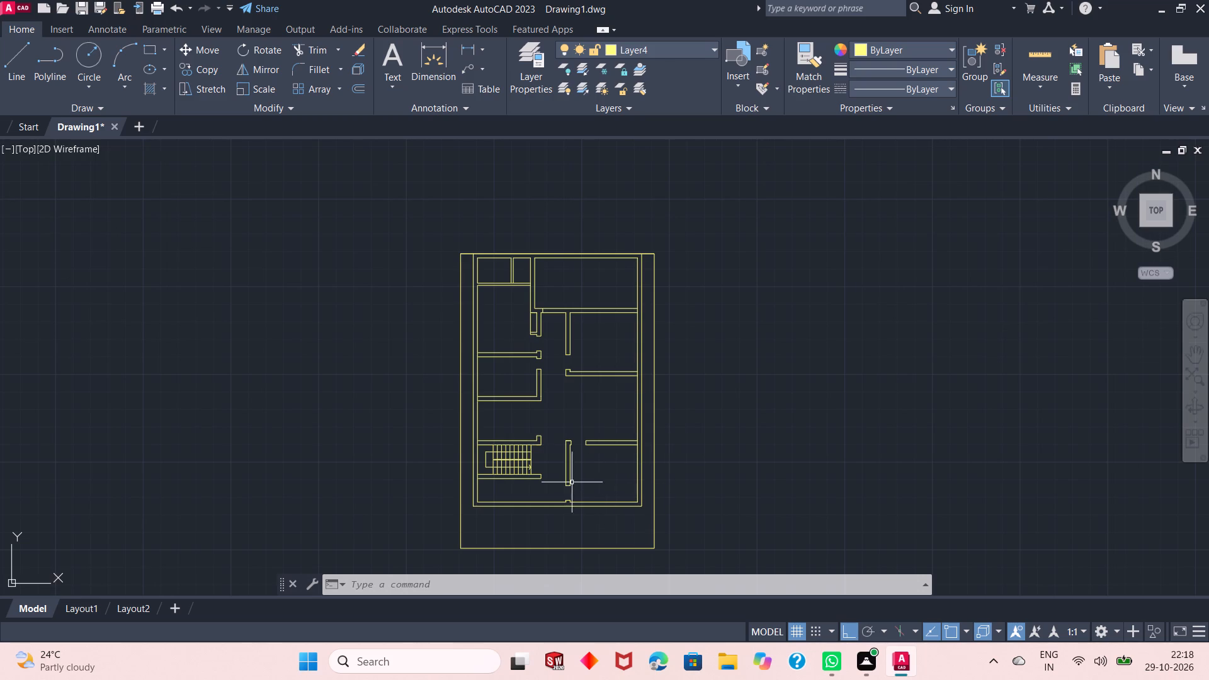
pyautogui.scroll(2, 560, 484)
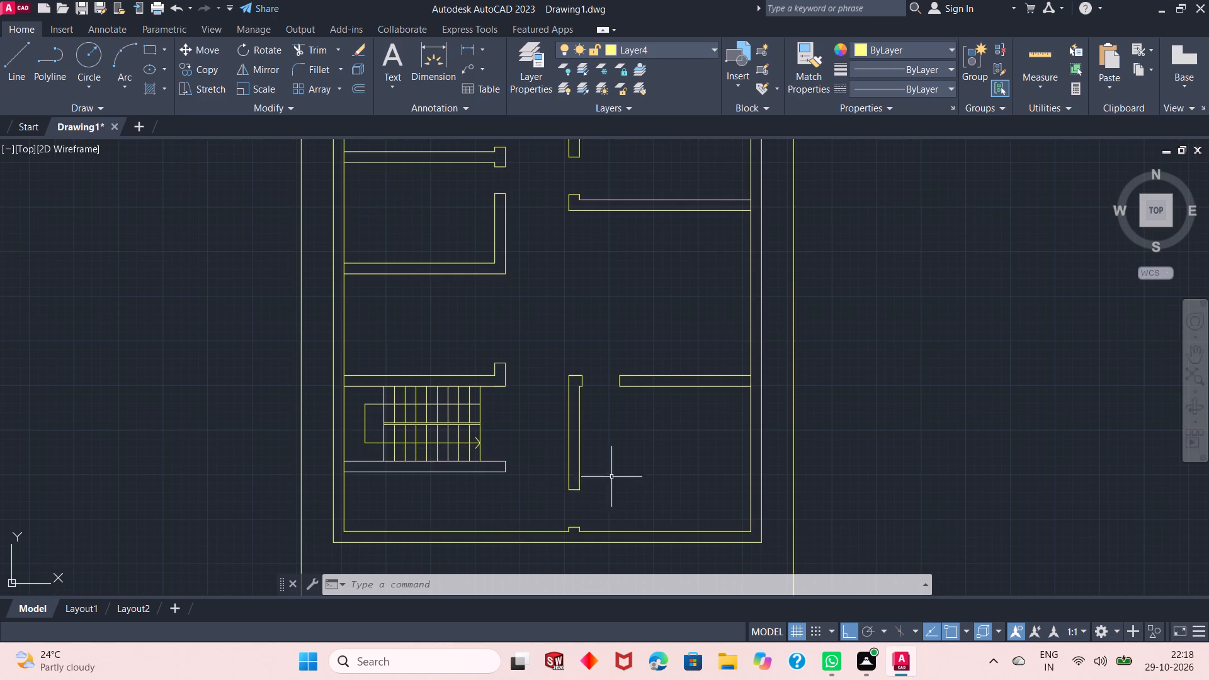
pyautogui.scroll(-2, 496, 511)
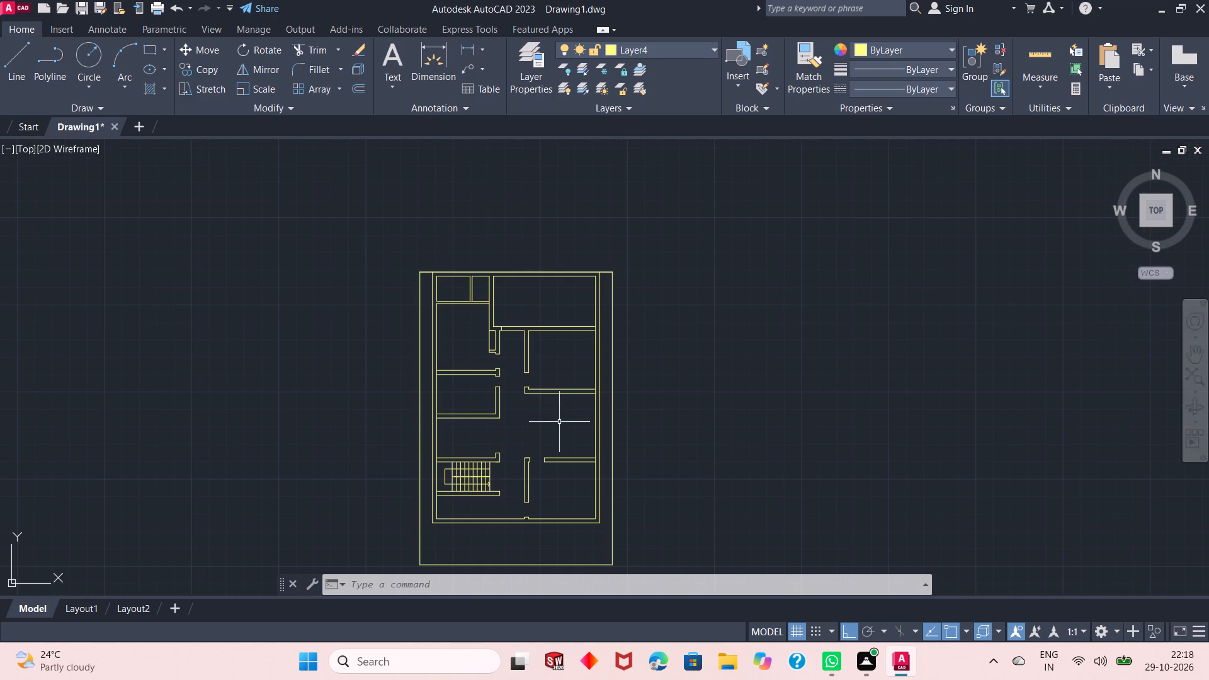
pyautogui.scroll(1, 562, 400)
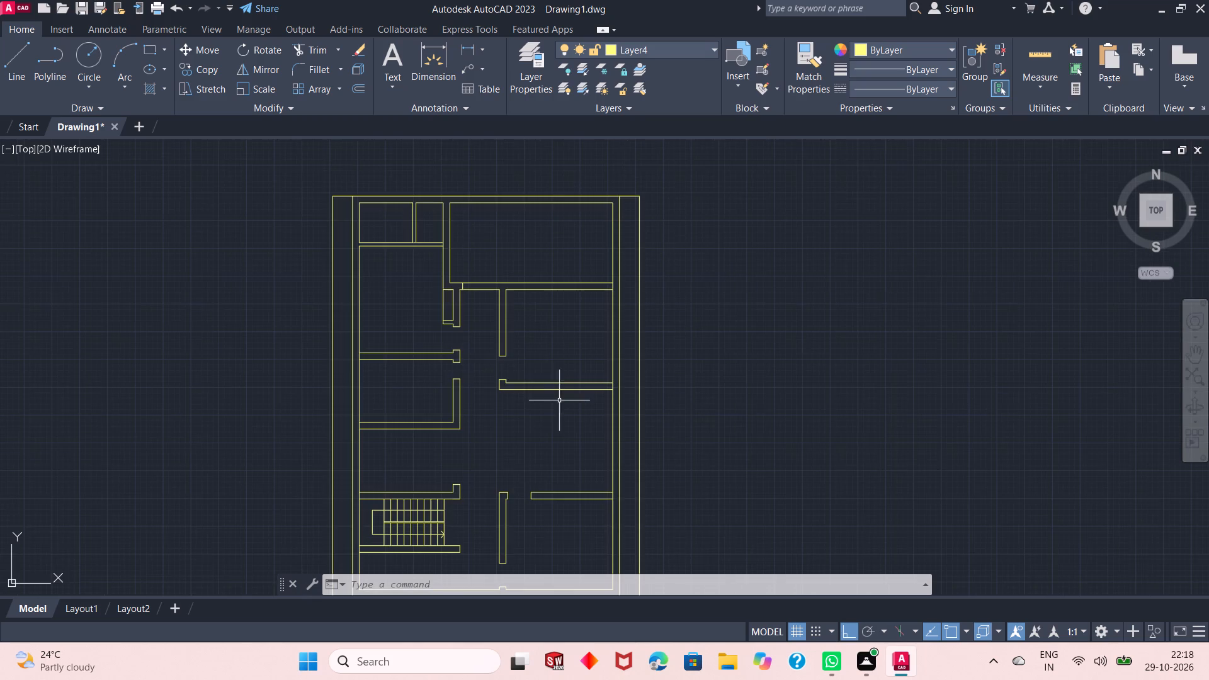
pyautogui.scroll(5, 505, 378)
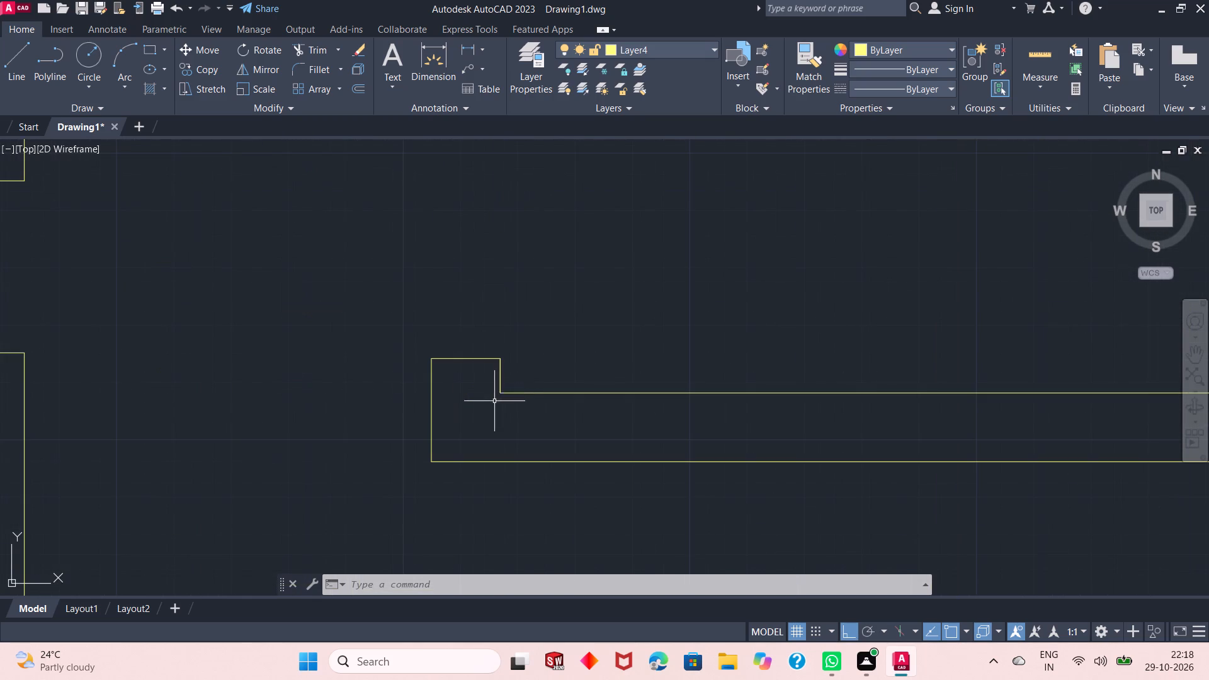
pyautogui.scroll(-1, 530, 367)
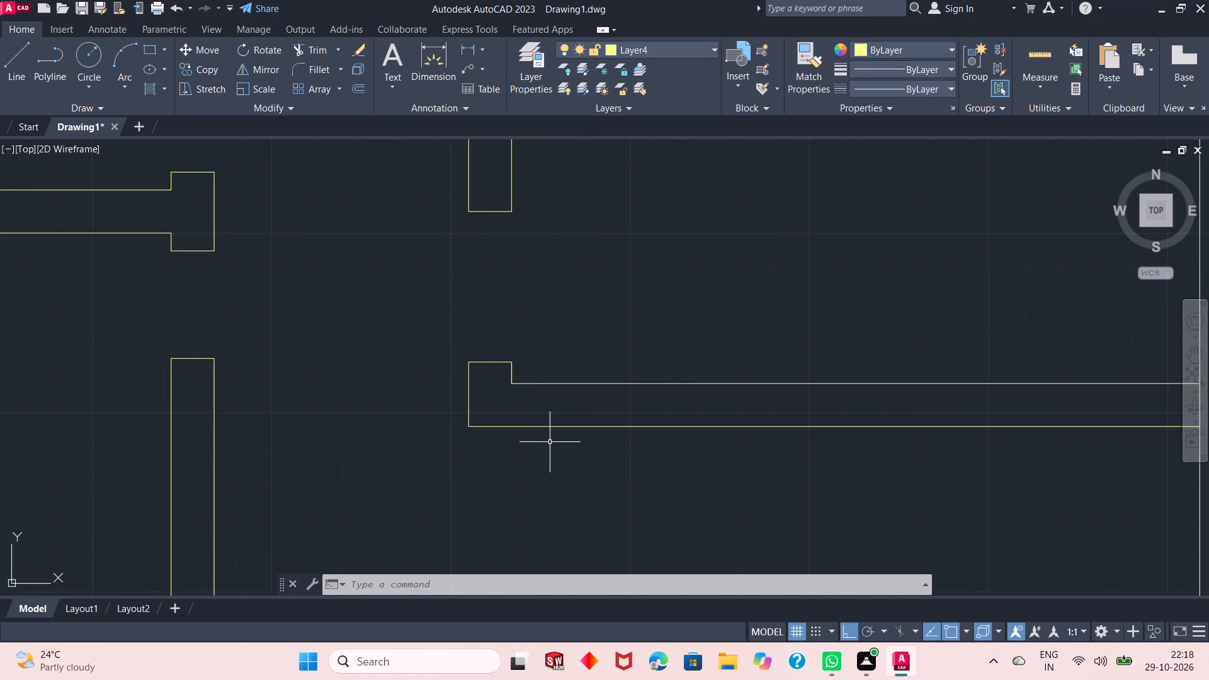
pyautogui.scroll(-4, 551, 447)
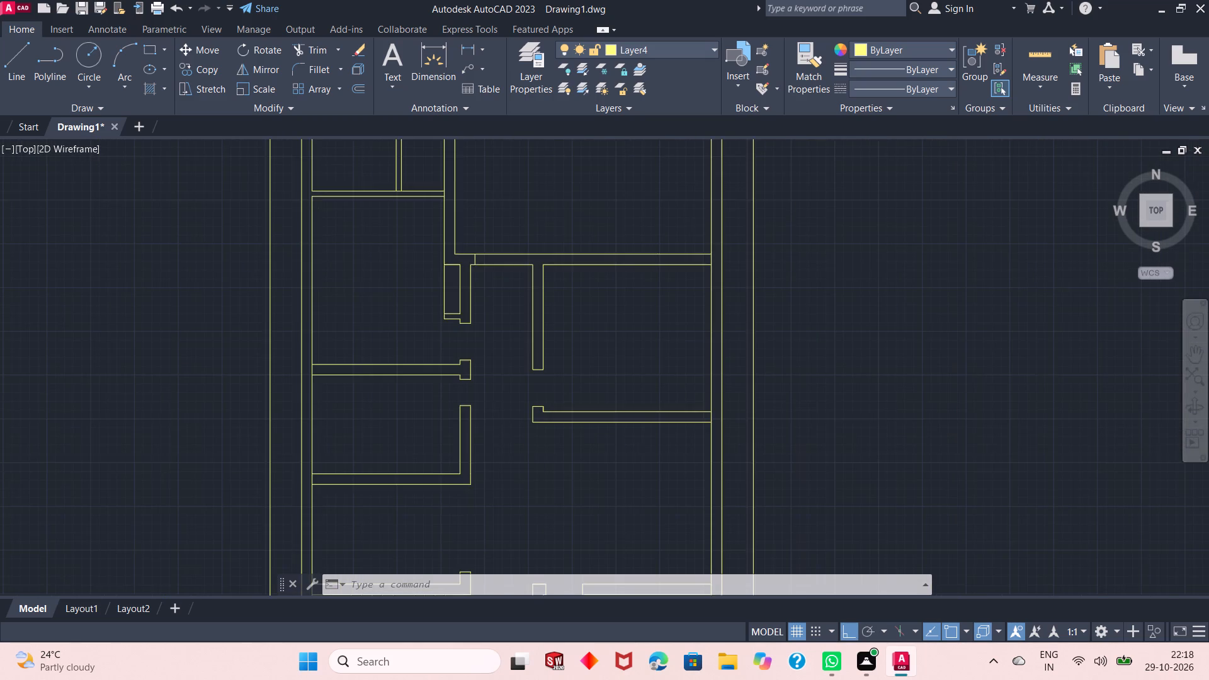
pyautogui.scroll(-2, 555, 400)
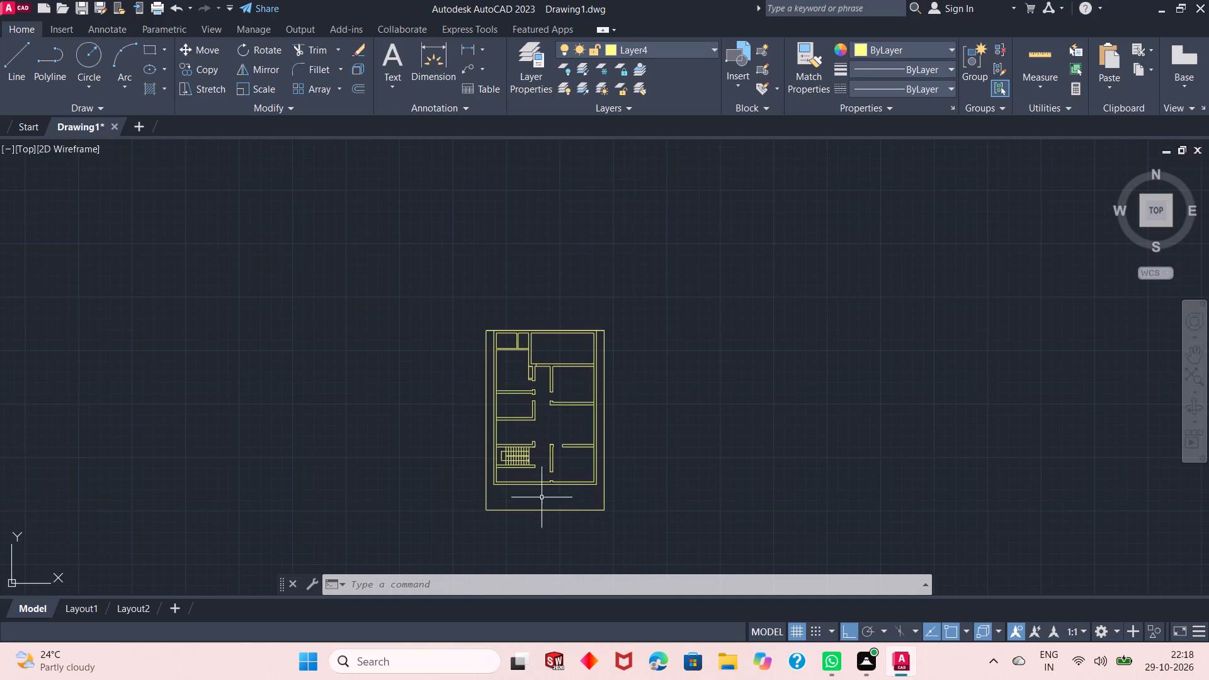
# Draw a vertical line from the stub's right corner on the bottom wall's inner face down to the outer plot boundary.
pyautogui.scroll(3, 542, 507)
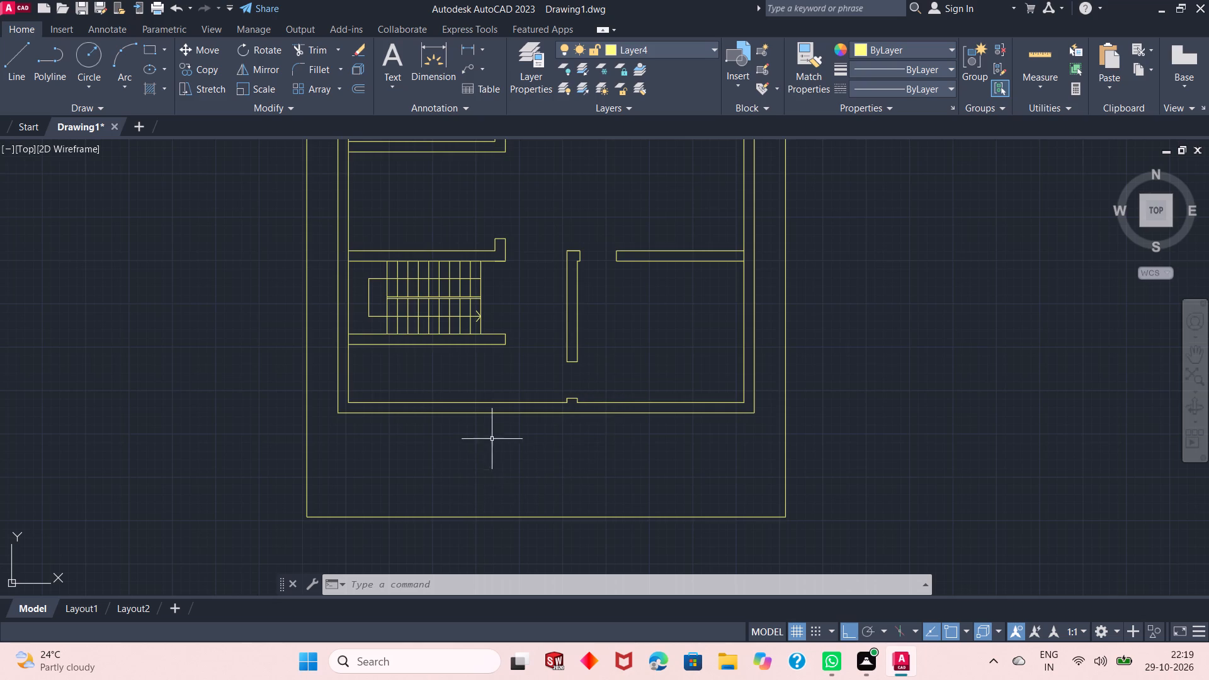
pyautogui.scroll(-1, 484, 427)
pyautogui.scroll(1, 536, 482)
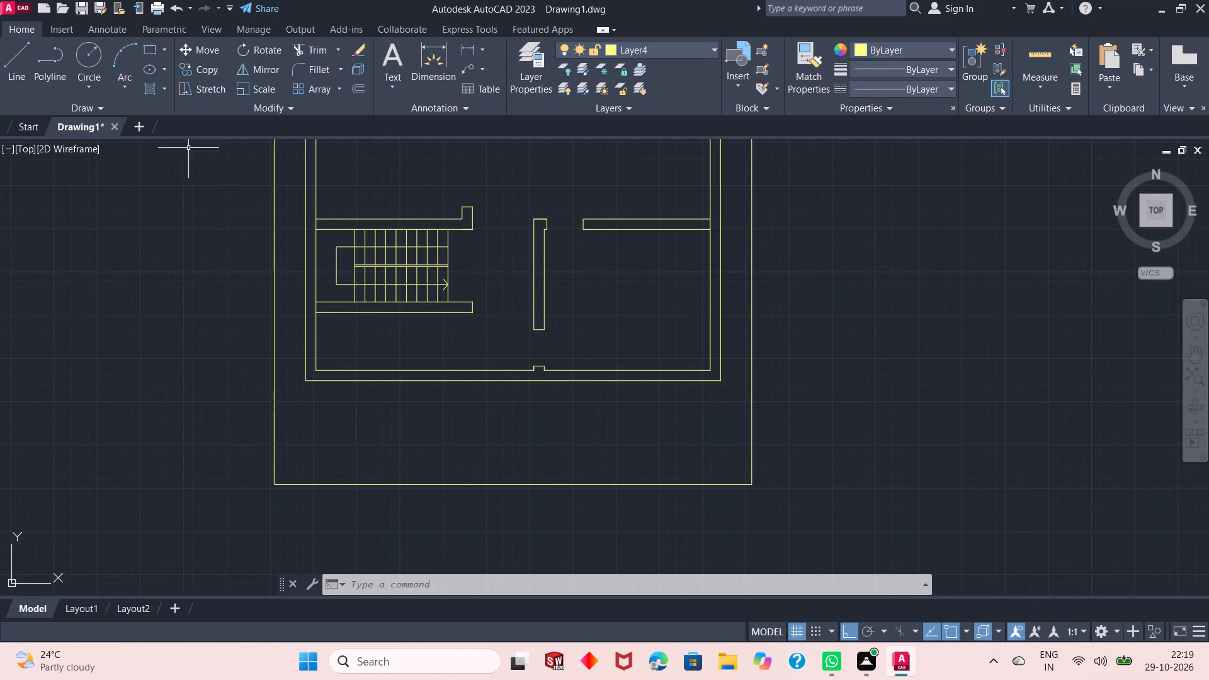
pyautogui.click(11, 75)
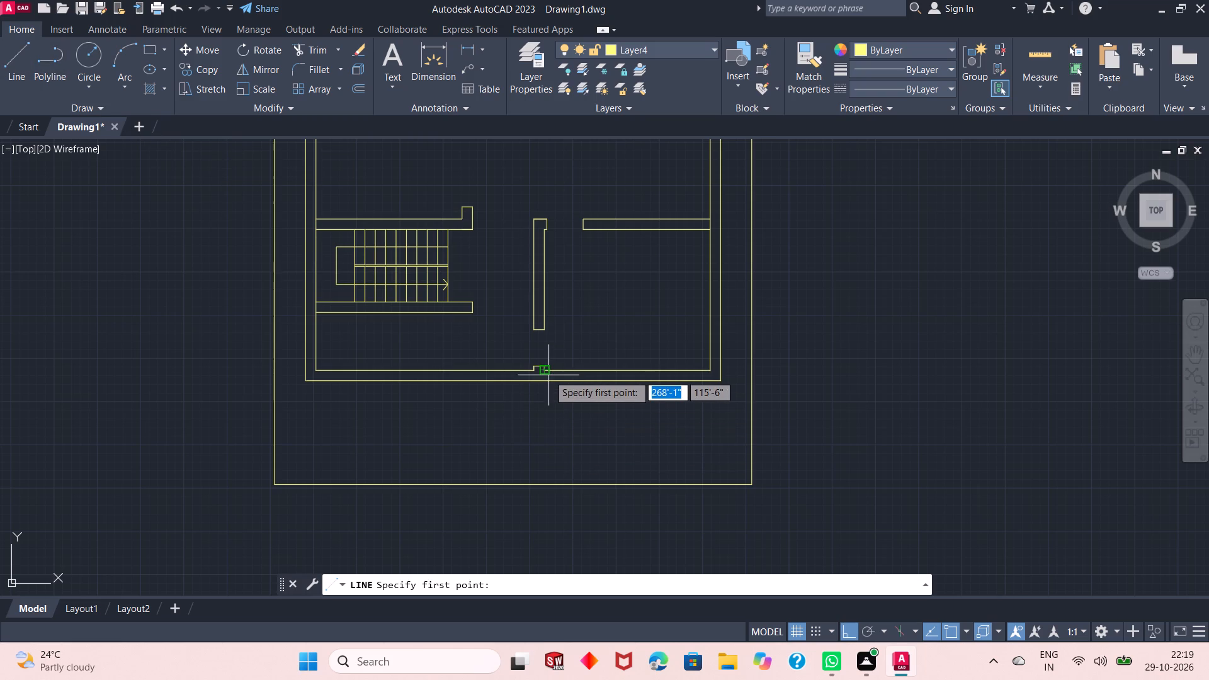
pyautogui.scroll(2, 542, 370)
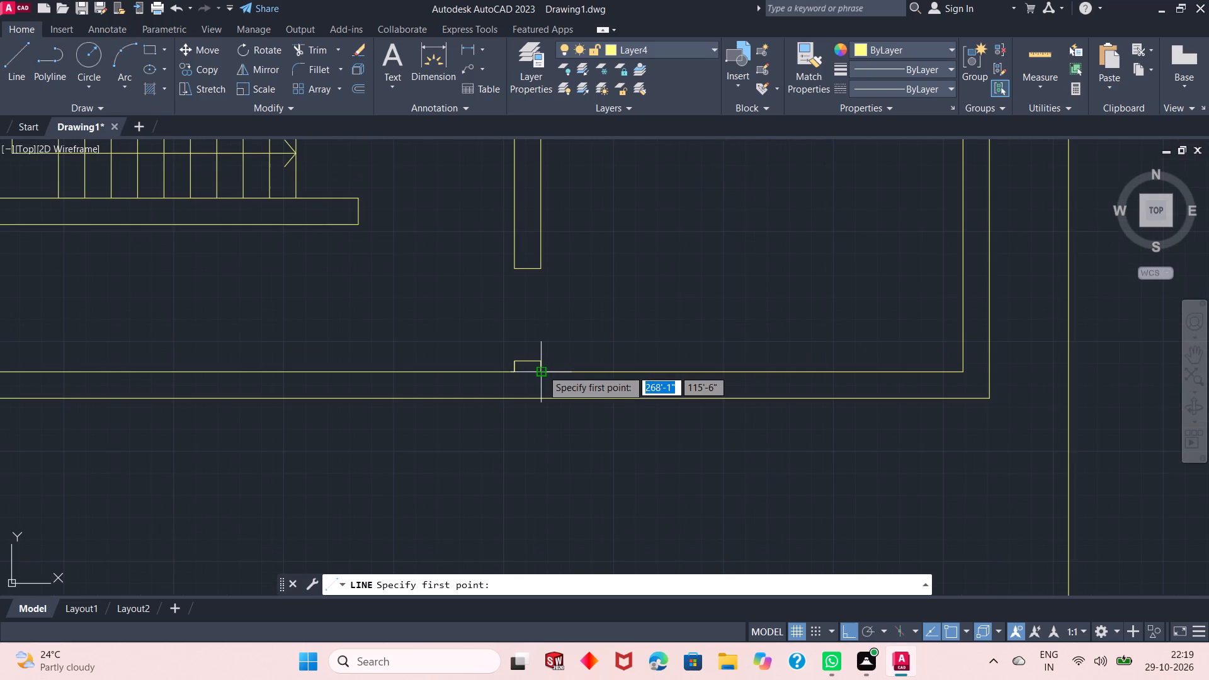
pyautogui.click(542, 370)
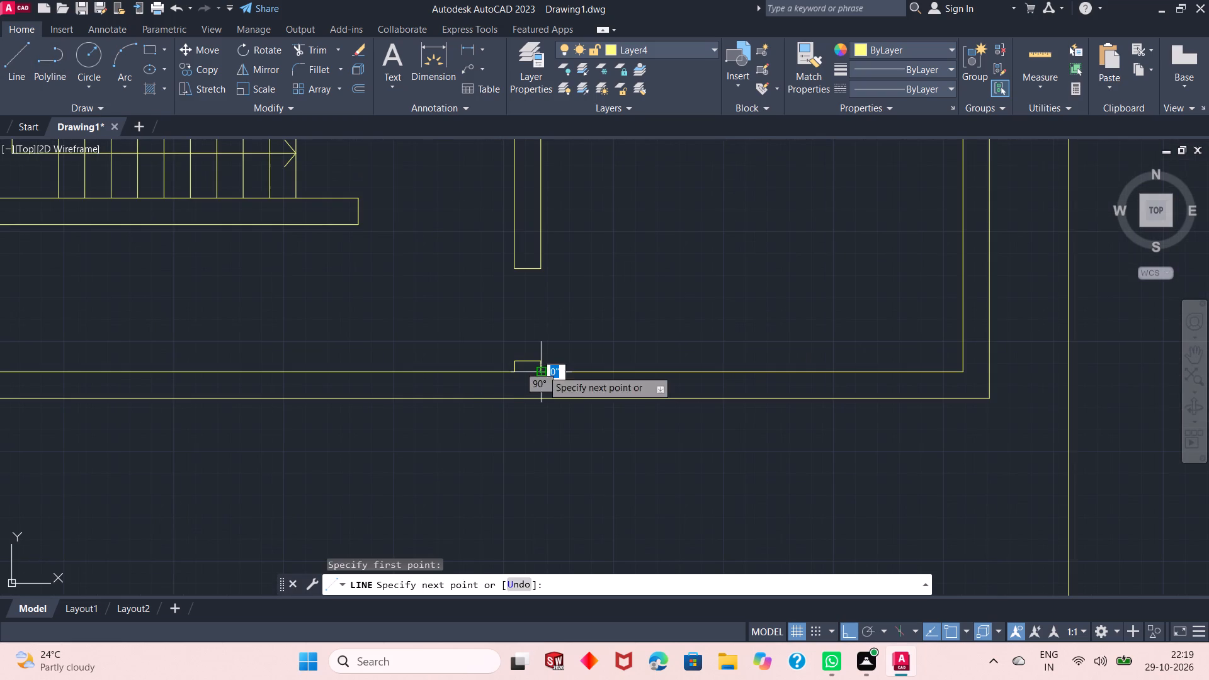
pyautogui.scroll(-2, 554, 426)
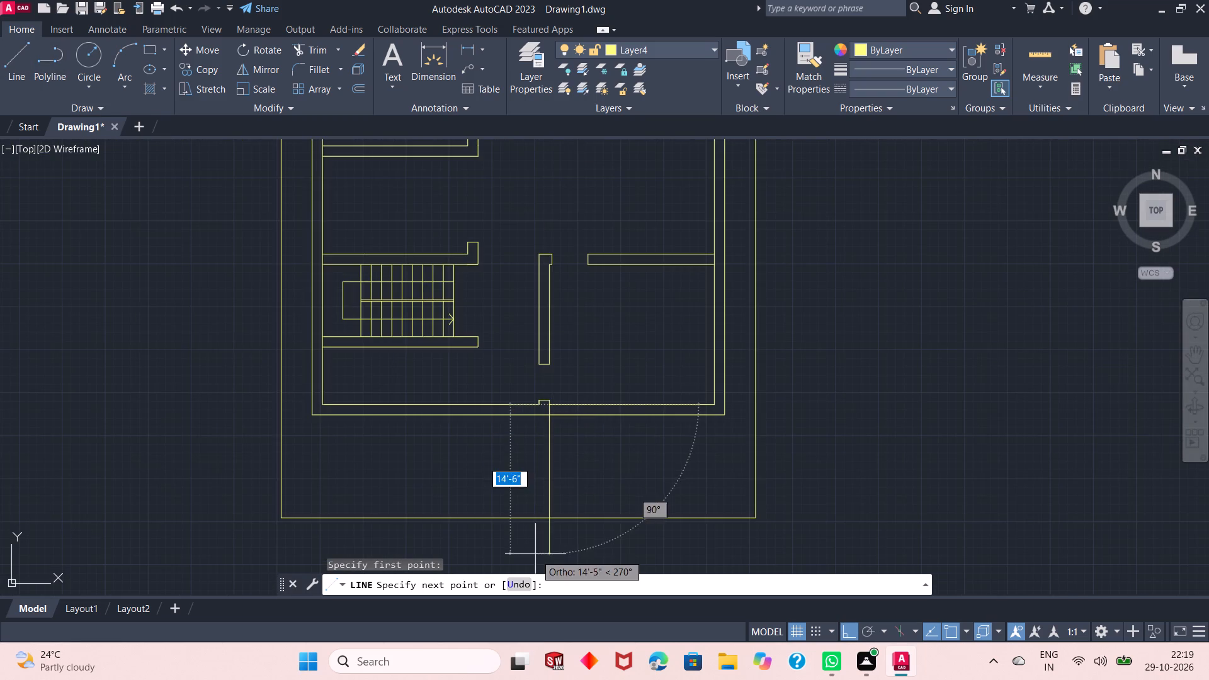
pyautogui.scroll(2, 535, 551)
pyautogui.click(567, 463)
pyautogui.rightClick(611, 431)
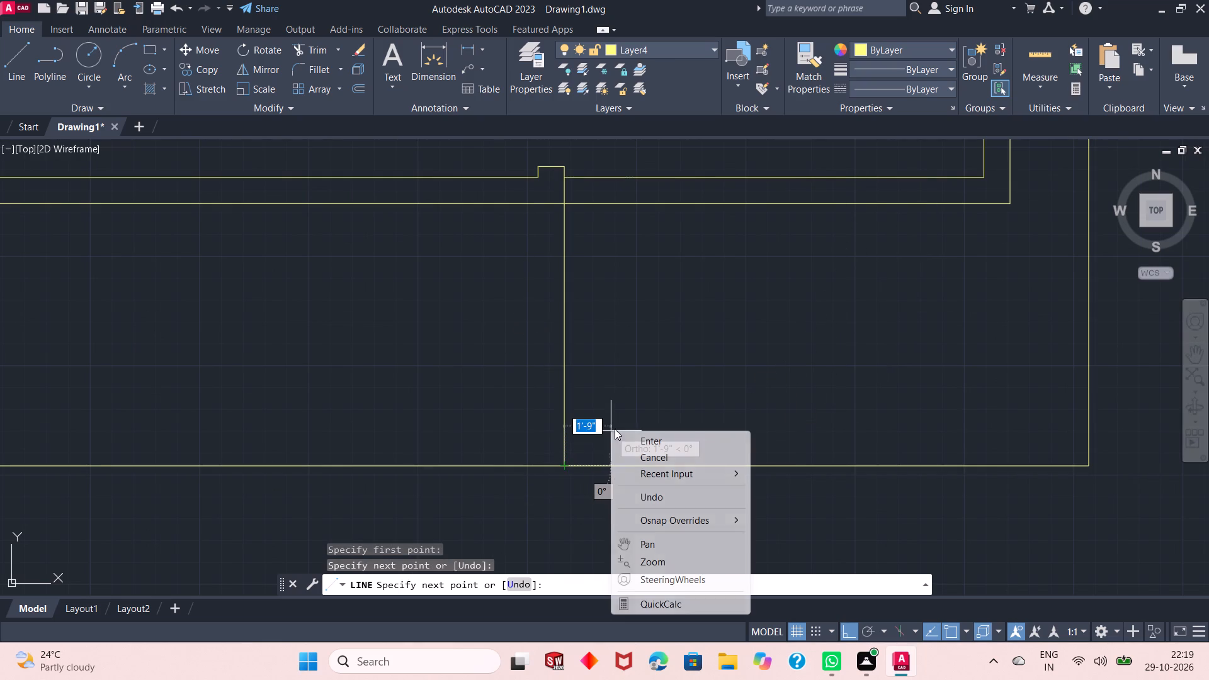
pyautogui.click(630, 438)
# Examine the strip between the bottom wall and the plot boundary, with its new dividing line, against the overall plan.
pyautogui.scroll(-2, 612, 518)
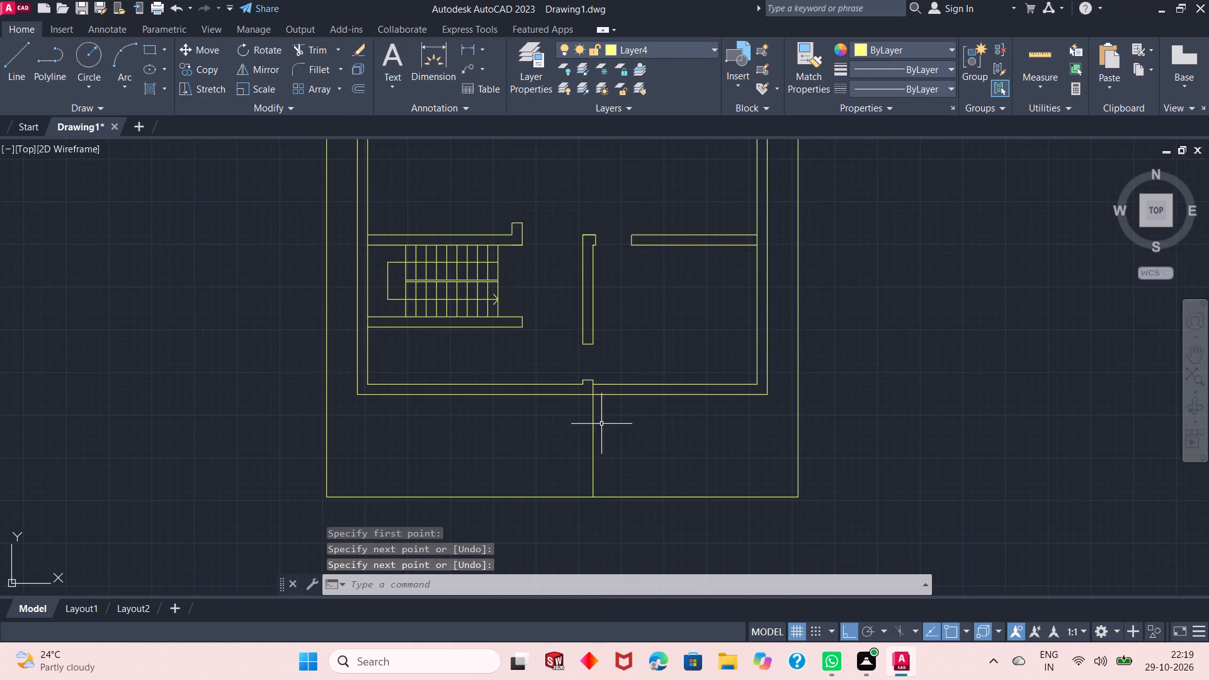
pyautogui.scroll(1, 596, 399)
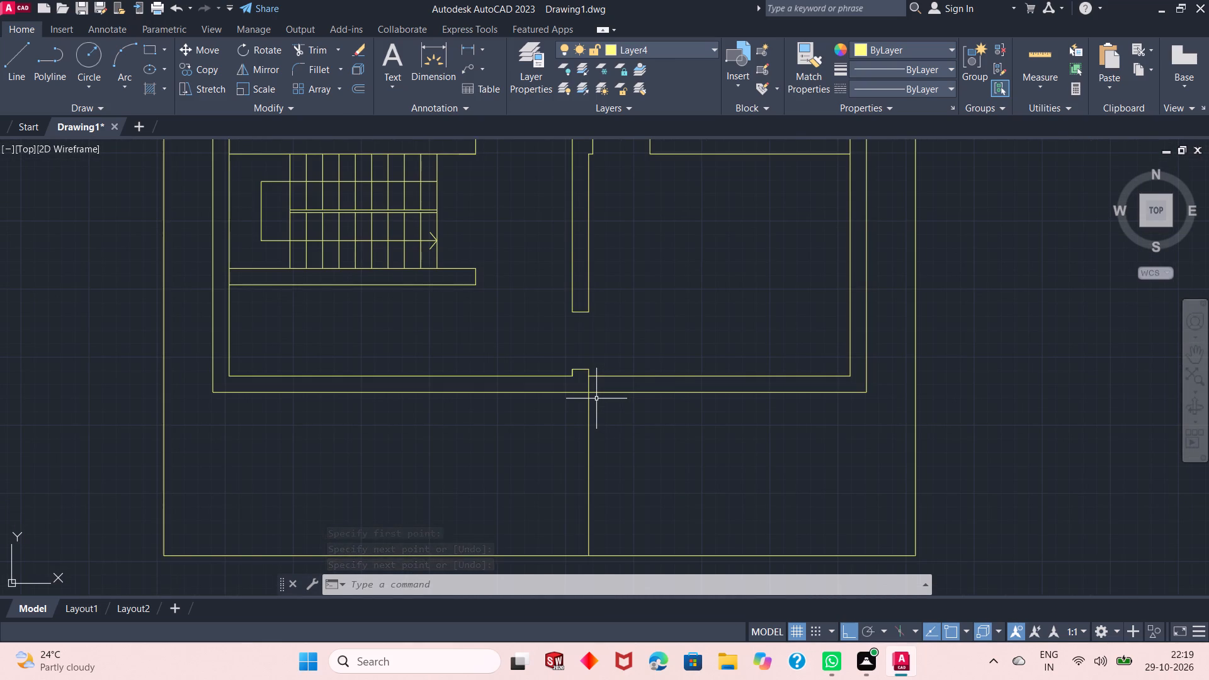
pyautogui.scroll(-1, 666, 411)
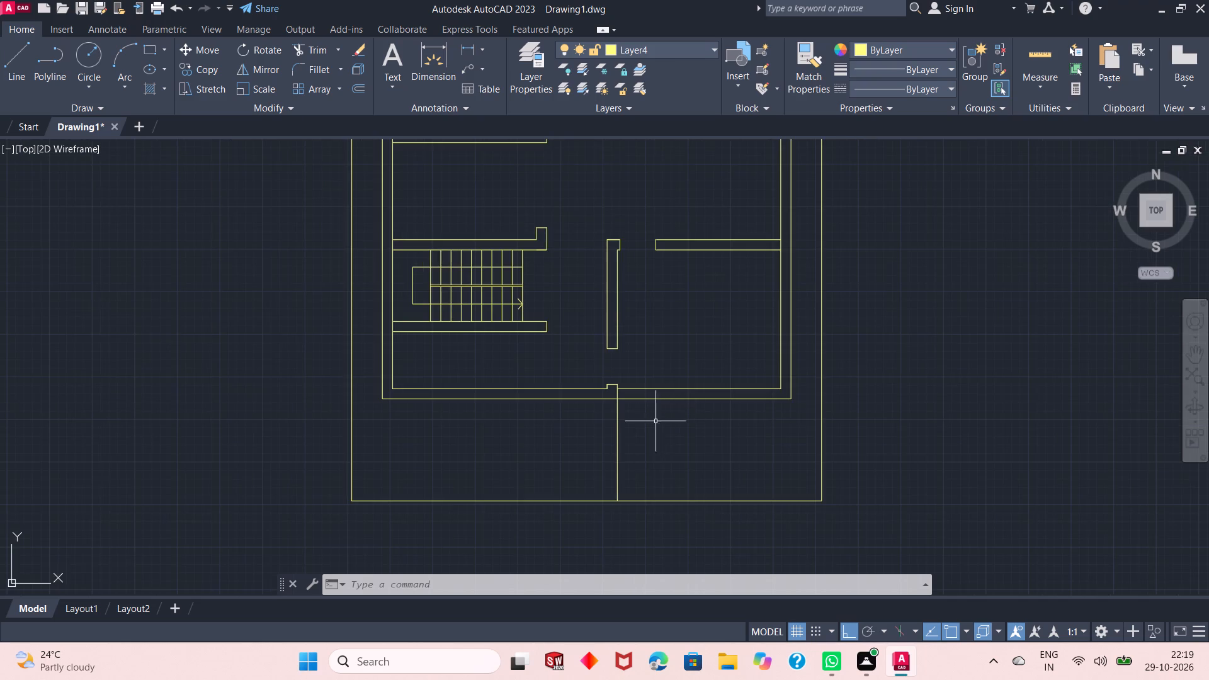
pyautogui.scroll(-1, 636, 472)
pyautogui.scroll(-1, 531, 492)
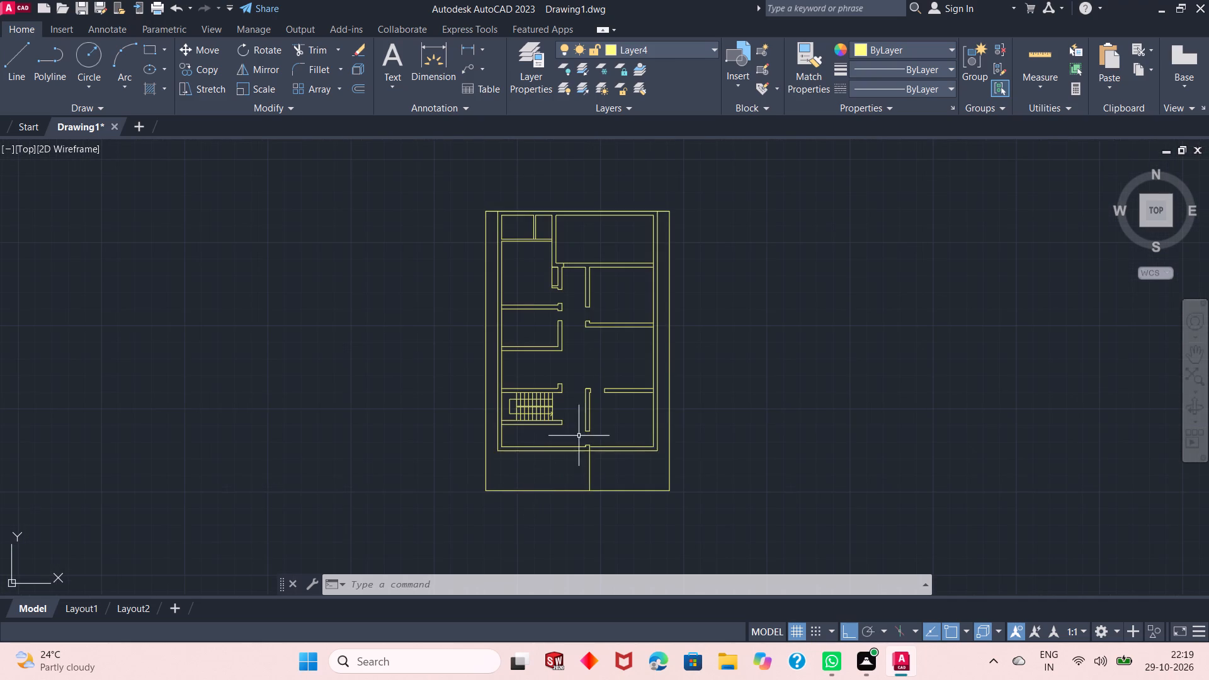
pyautogui.scroll(1, 579, 434)
pyautogui.scroll(2, 620, 493)
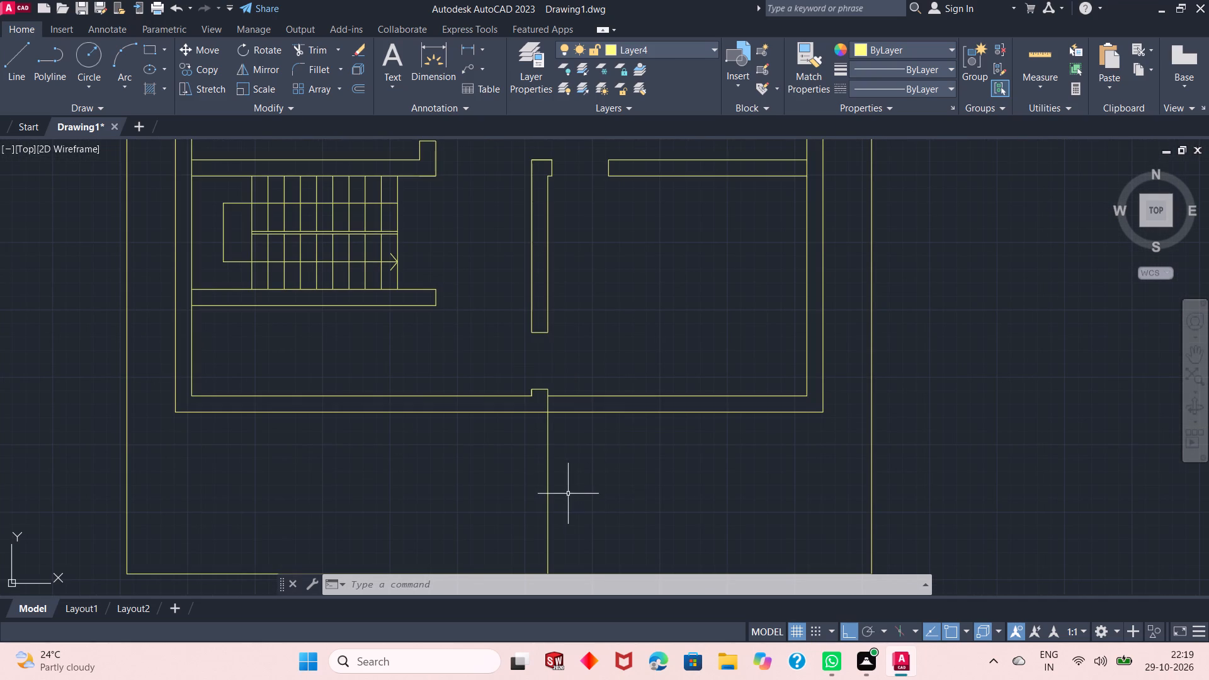
pyautogui.scroll(-1, 565, 484)
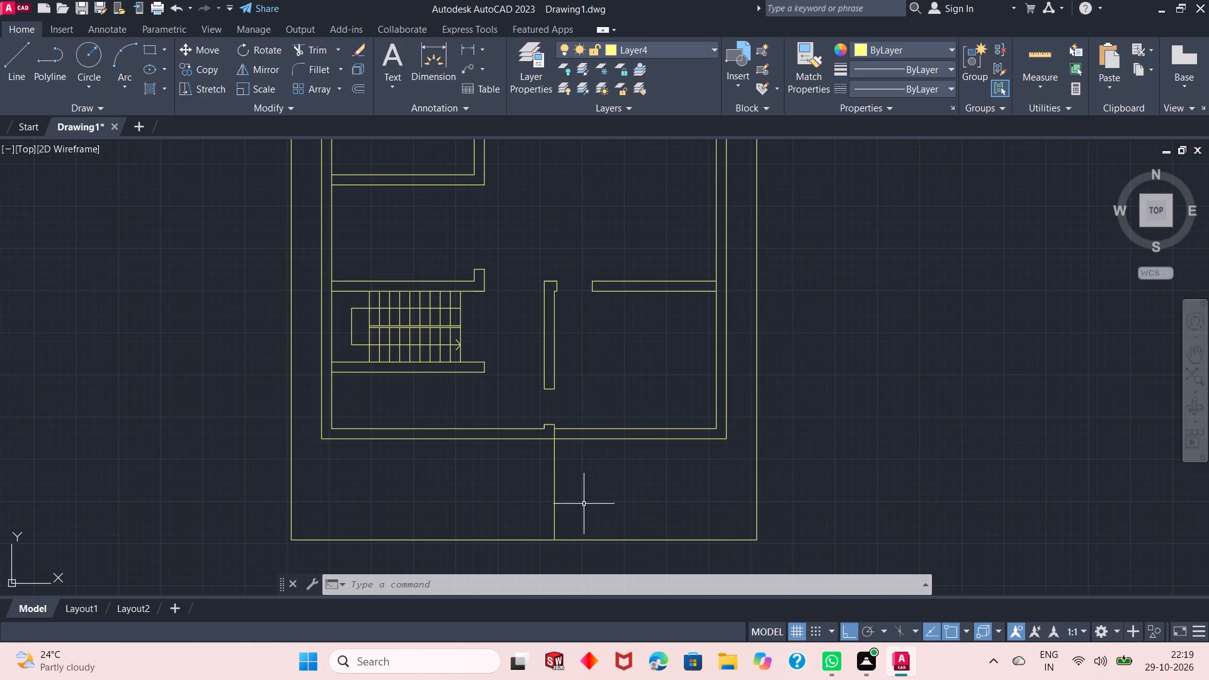
pyautogui.scroll(-1, 427, 524)
pyautogui.scroll(-1, 491, 552)
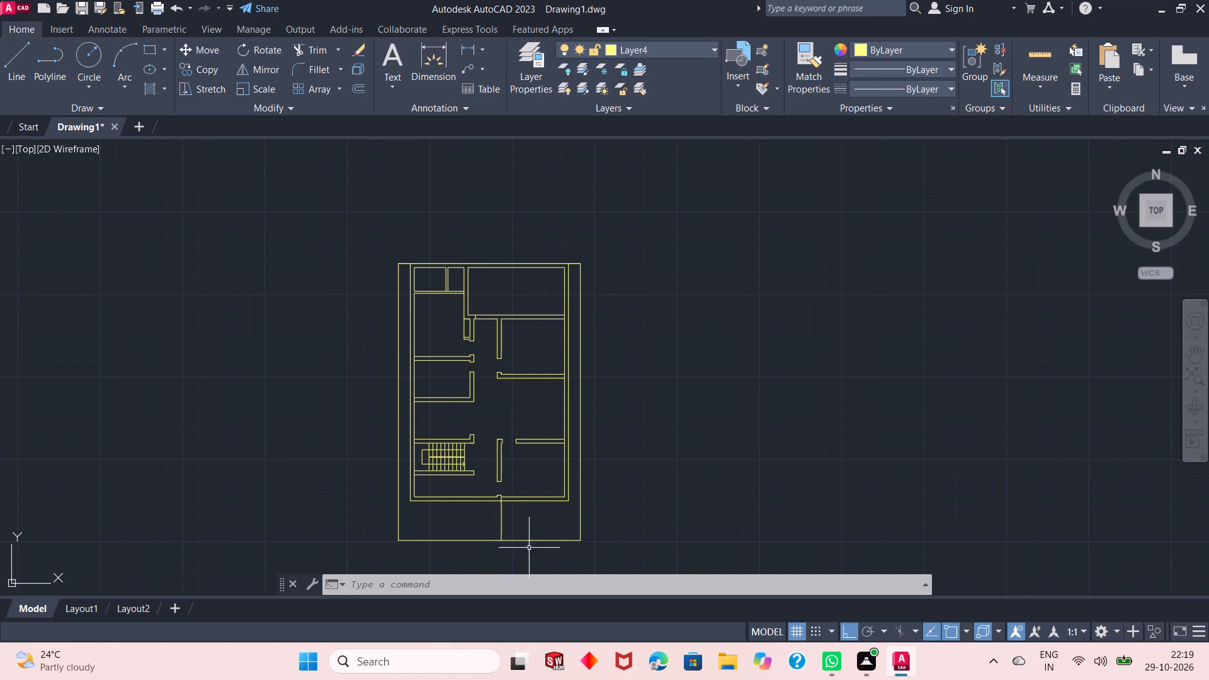
pyautogui.scroll(2, 541, 551)
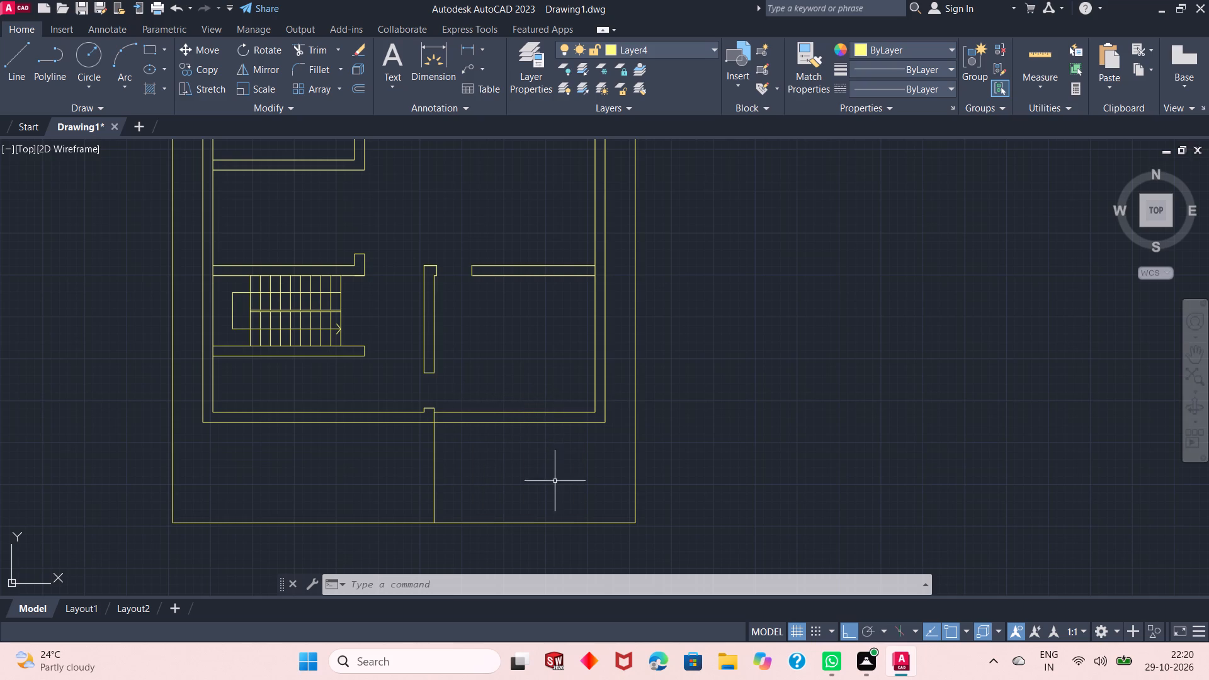
pyautogui.scroll(-3, 555, 482)
# Start a line at the plot boundary's top-left corner with a 6" segment running right along the top edge.
pyautogui.scroll(2, 472, 300)
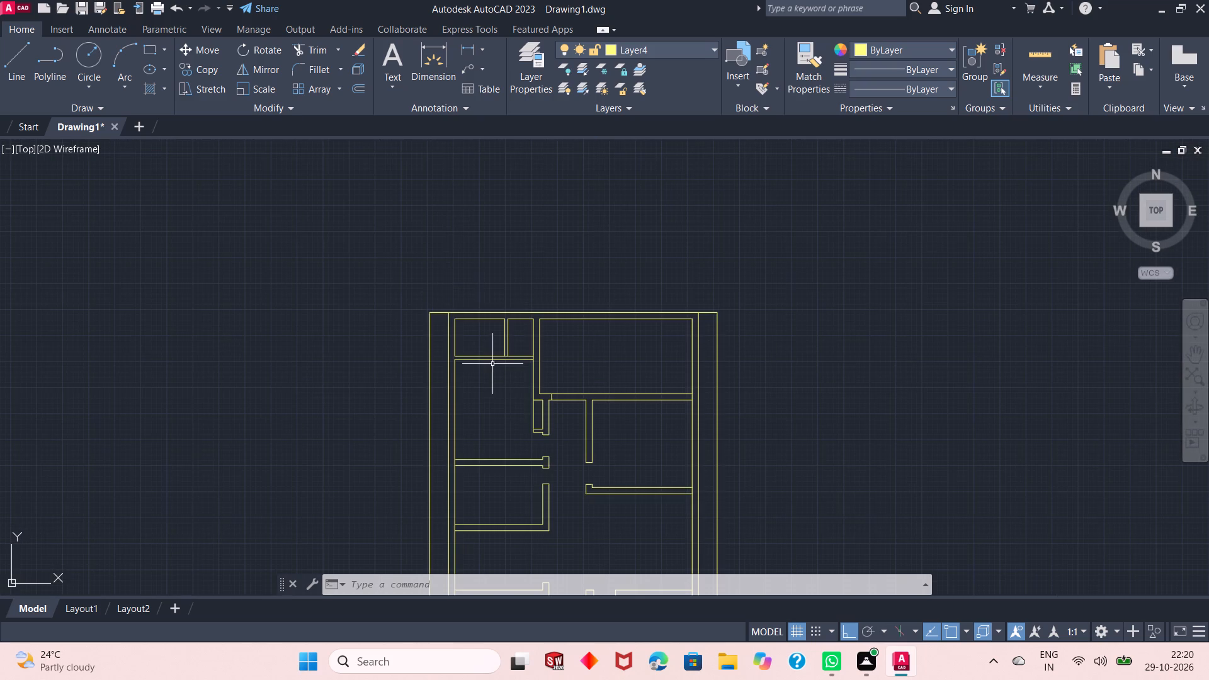
pyautogui.click(15, 66)
pyautogui.scroll(1, 472, 423)
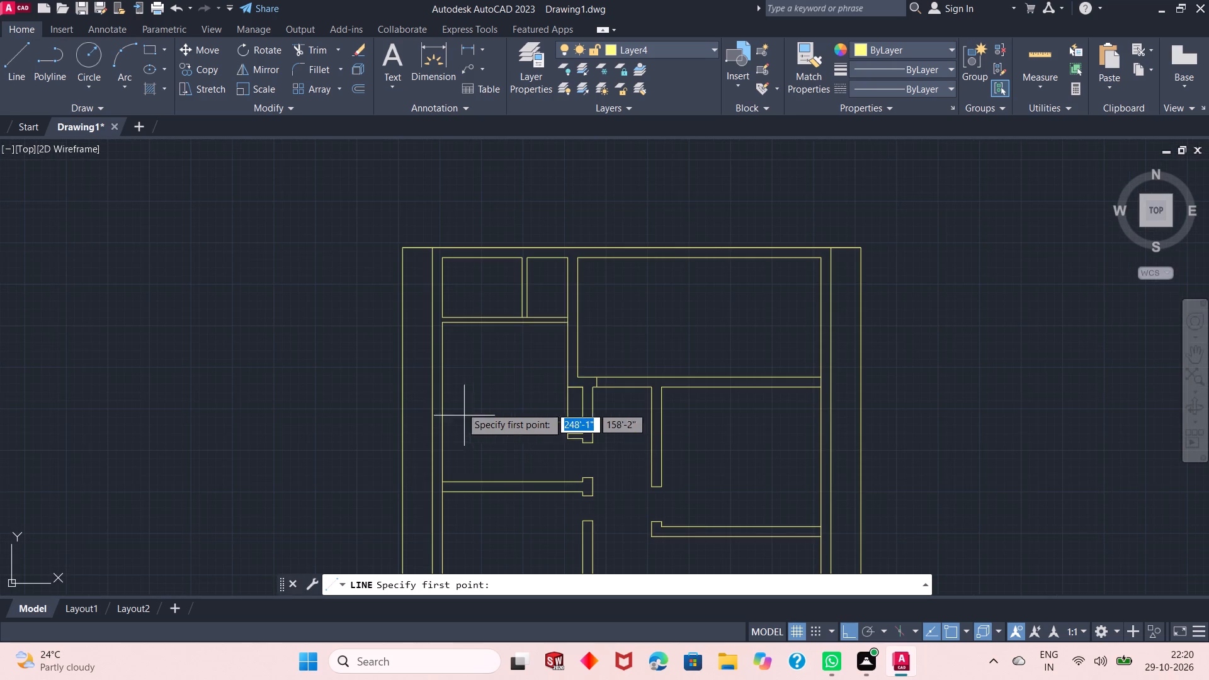
pyautogui.scroll(2, 428, 324)
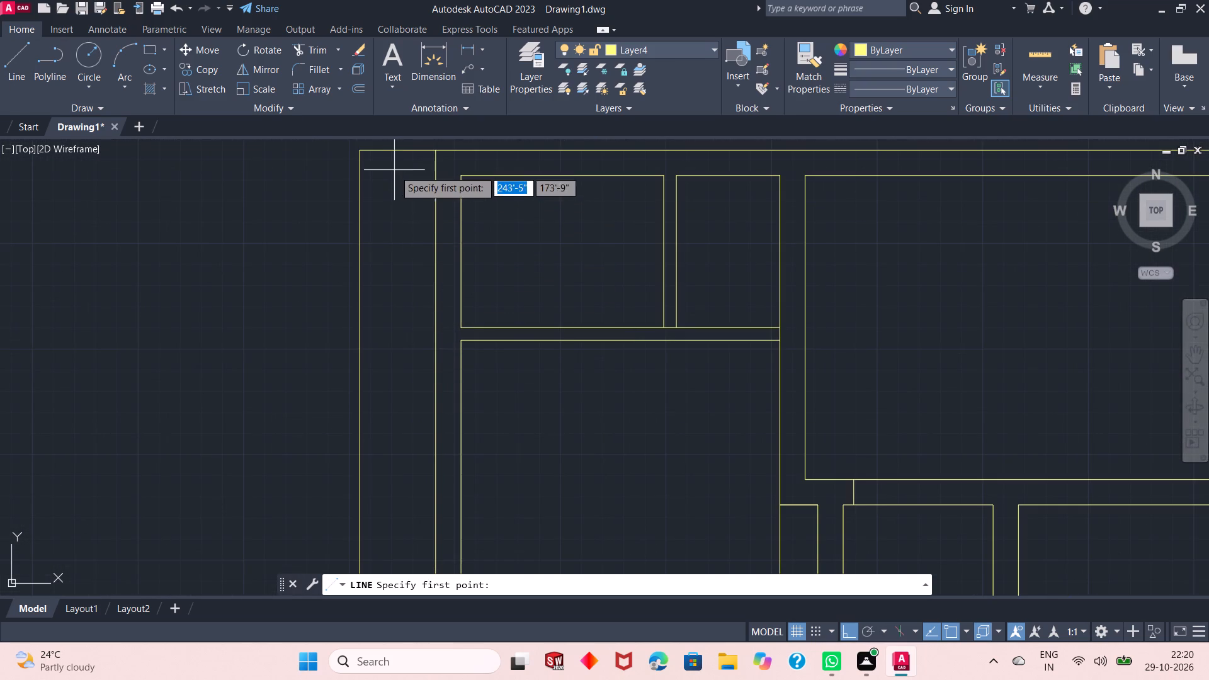
pyautogui.click(361, 150)
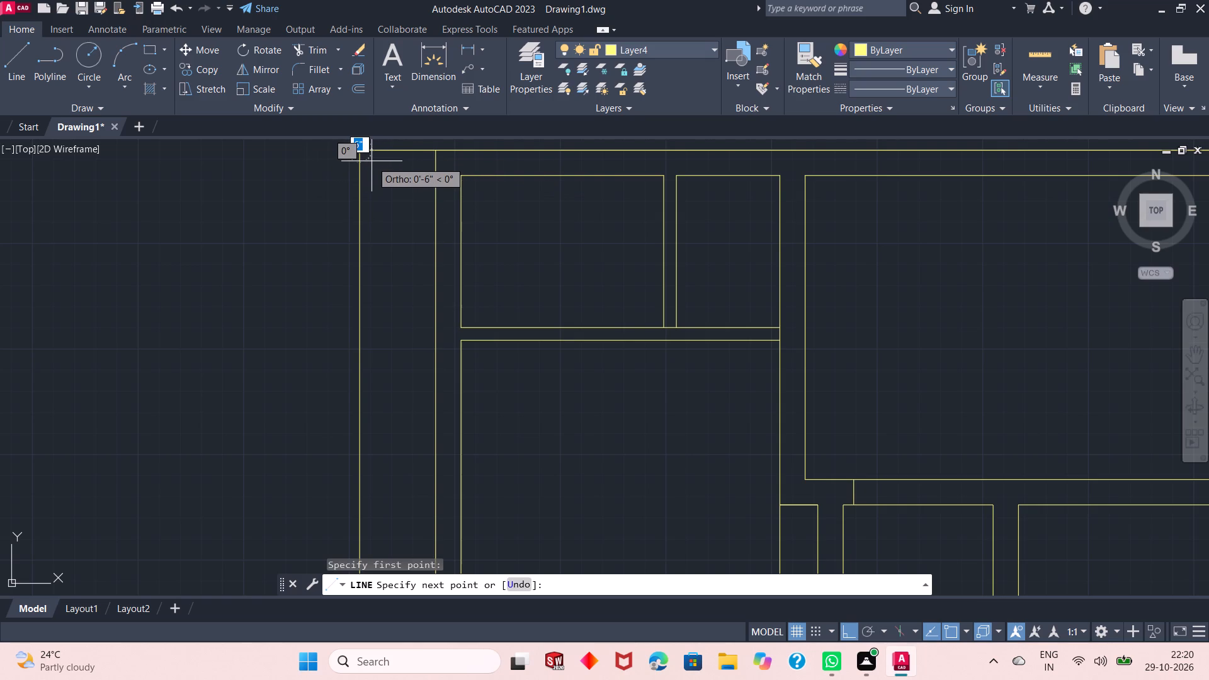
pyautogui.press('6')
pyautogui.hotkey('shift', '"')
pyautogui.press('Return')
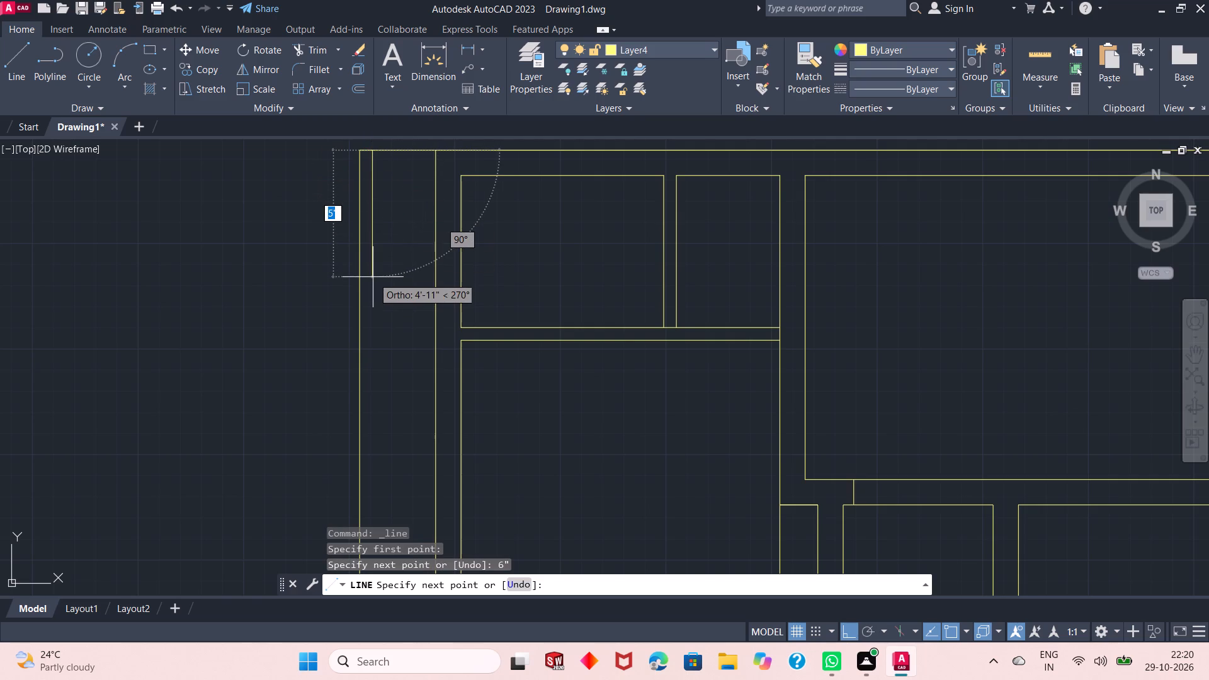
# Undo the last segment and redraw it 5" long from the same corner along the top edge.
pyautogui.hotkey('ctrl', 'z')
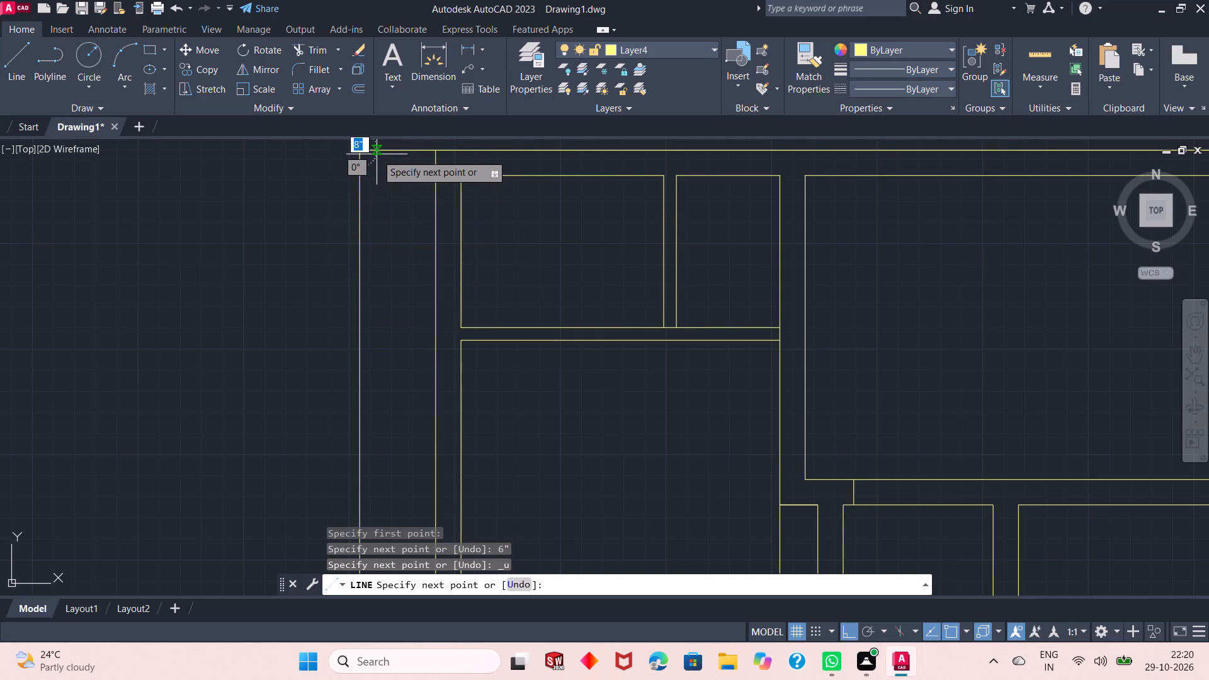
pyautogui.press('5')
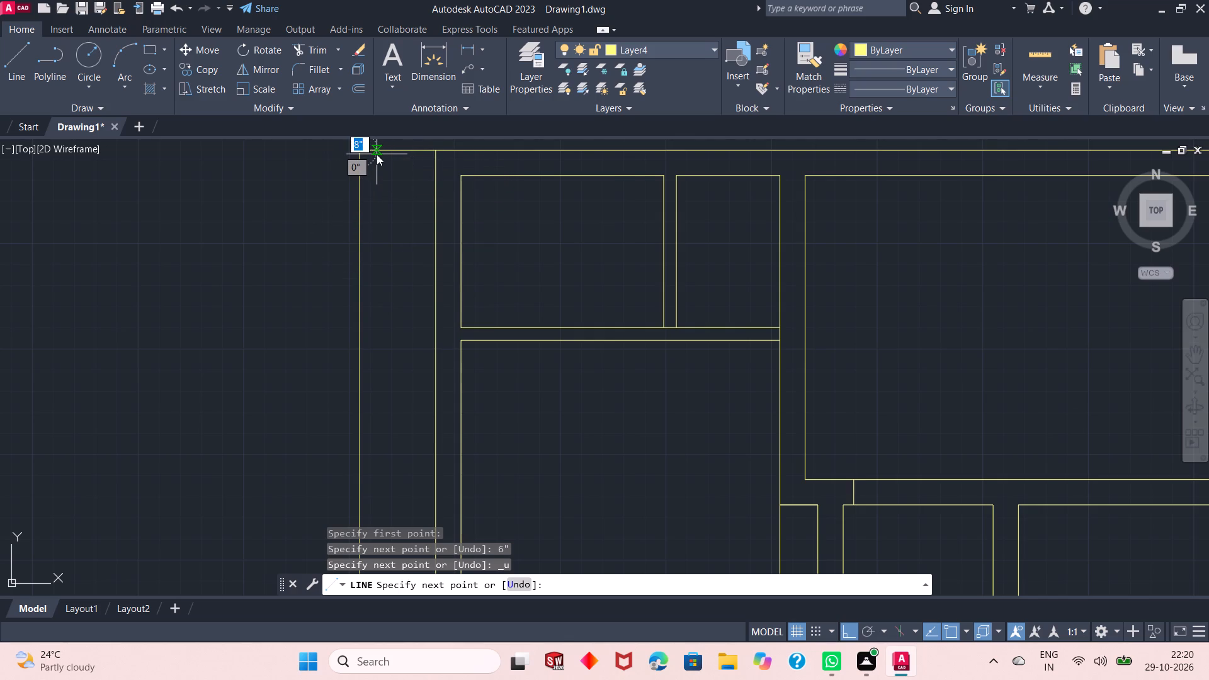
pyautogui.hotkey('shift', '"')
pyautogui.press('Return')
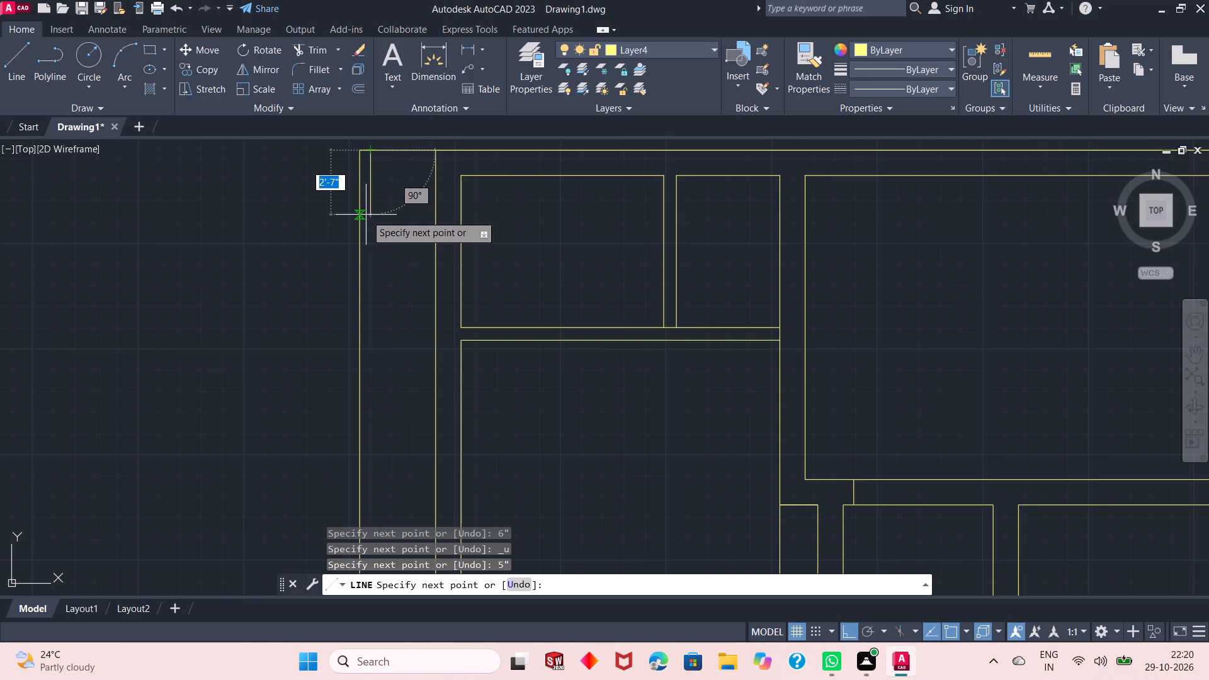
# Undo the last segment and redraw it 4" long from the same corner along the top edge.
pyautogui.hotkey('ctrl', 'z')
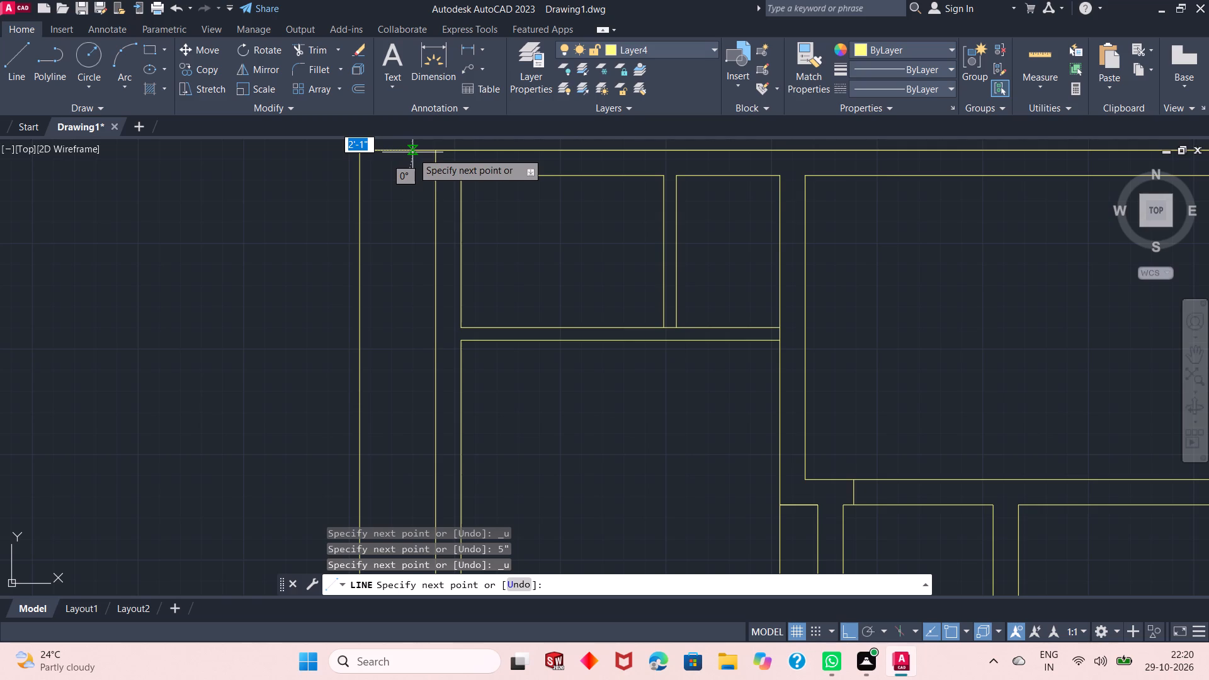
pyautogui.press('4')
pyautogui.hotkey('shift', '"')
pyautogui.press('Return')
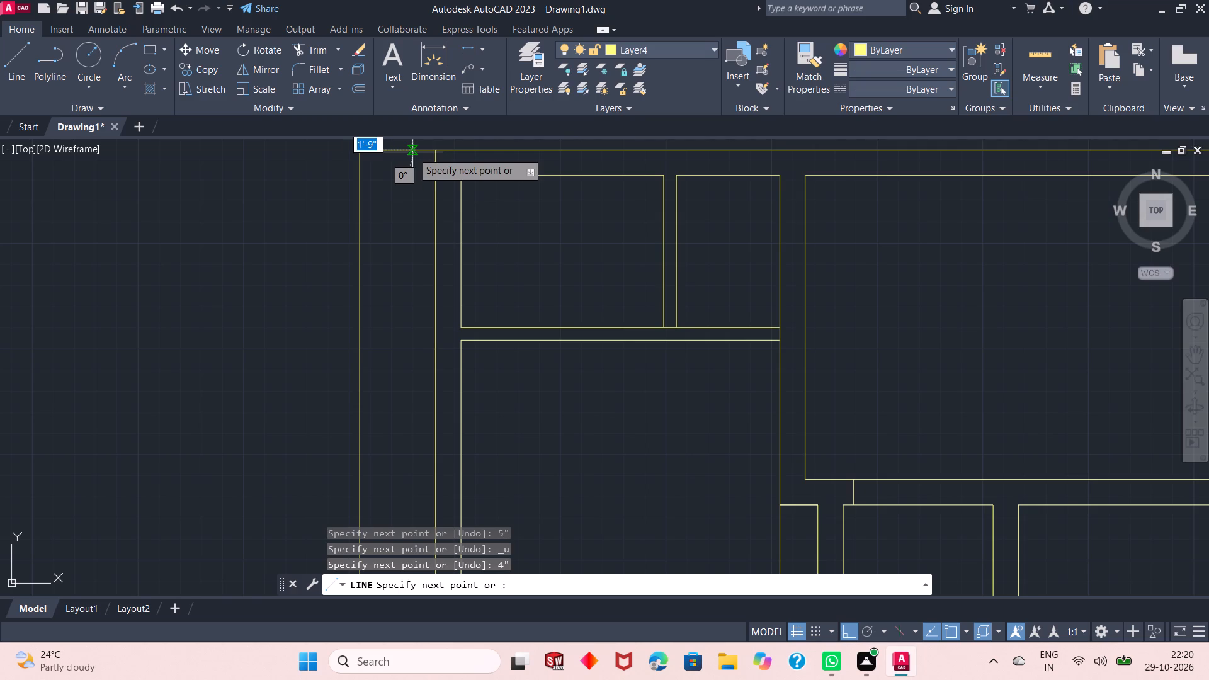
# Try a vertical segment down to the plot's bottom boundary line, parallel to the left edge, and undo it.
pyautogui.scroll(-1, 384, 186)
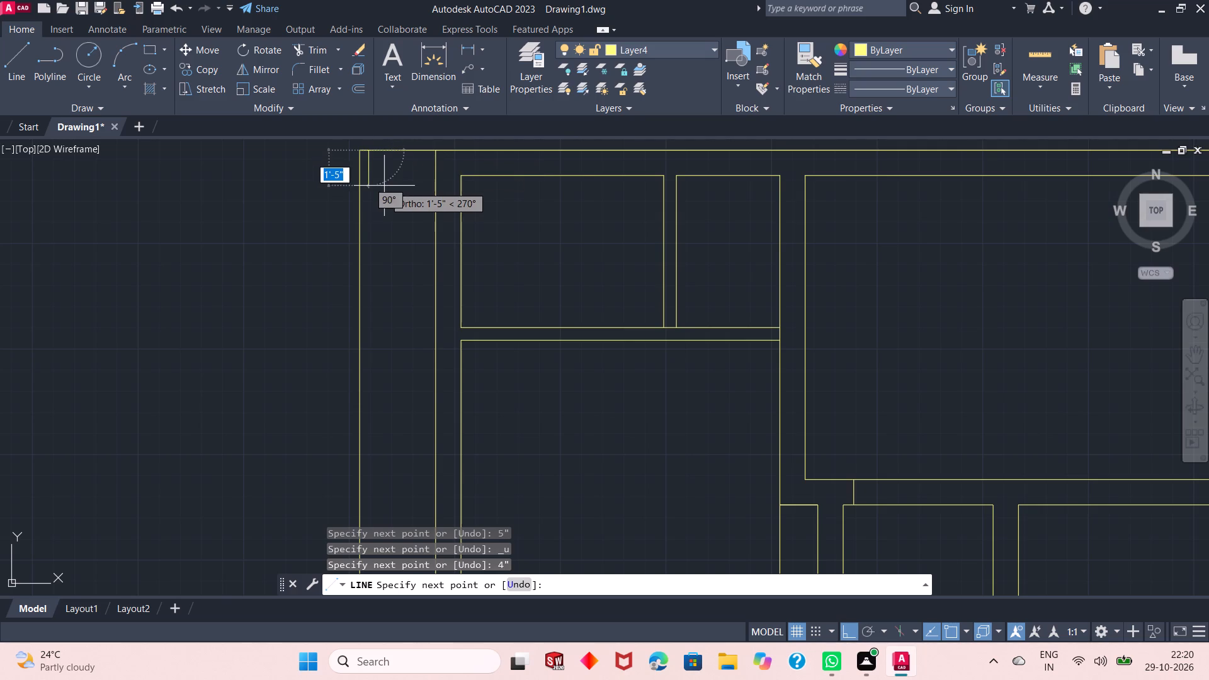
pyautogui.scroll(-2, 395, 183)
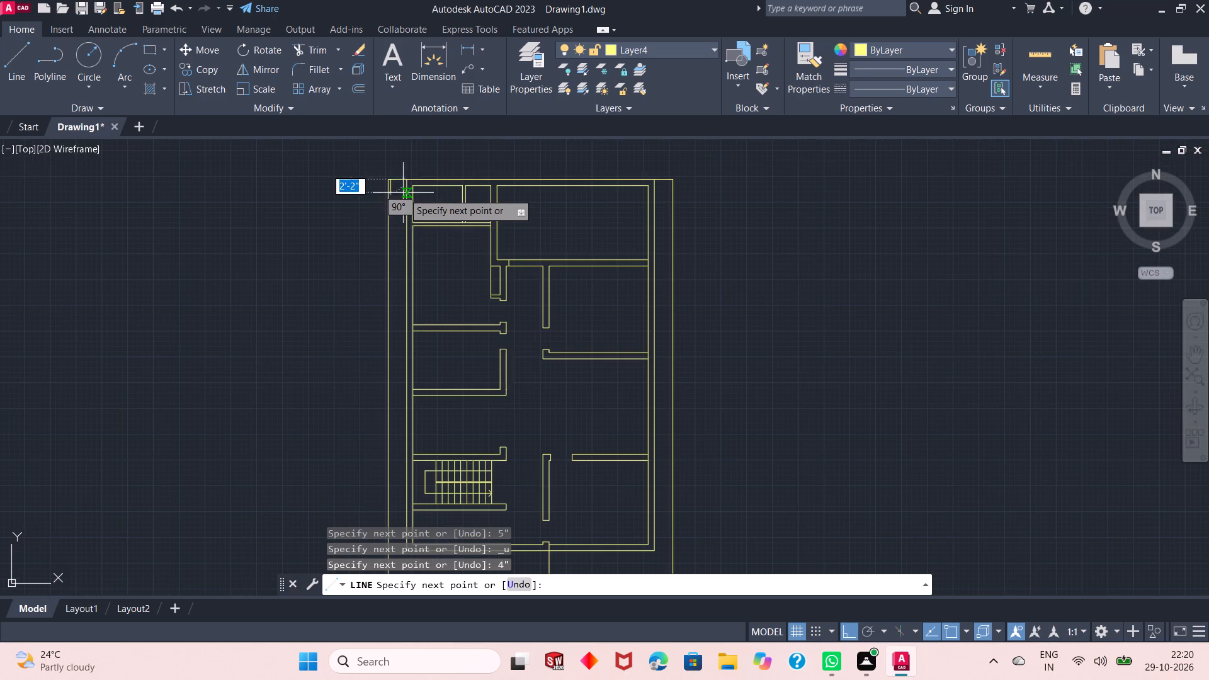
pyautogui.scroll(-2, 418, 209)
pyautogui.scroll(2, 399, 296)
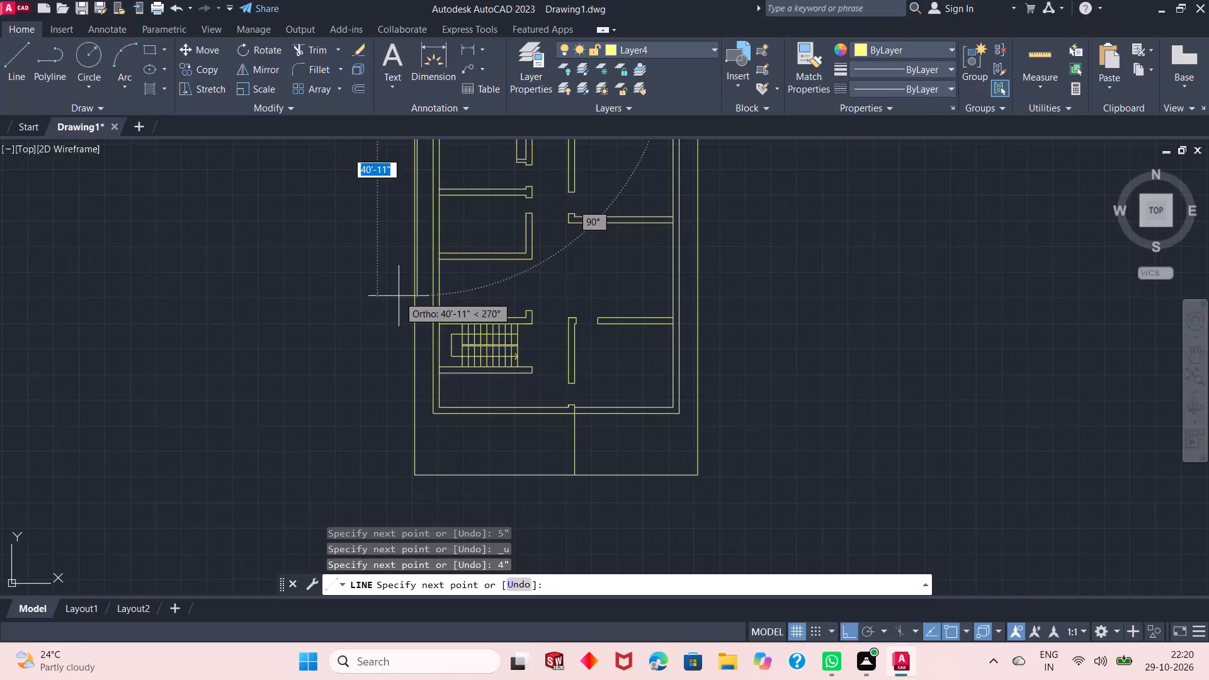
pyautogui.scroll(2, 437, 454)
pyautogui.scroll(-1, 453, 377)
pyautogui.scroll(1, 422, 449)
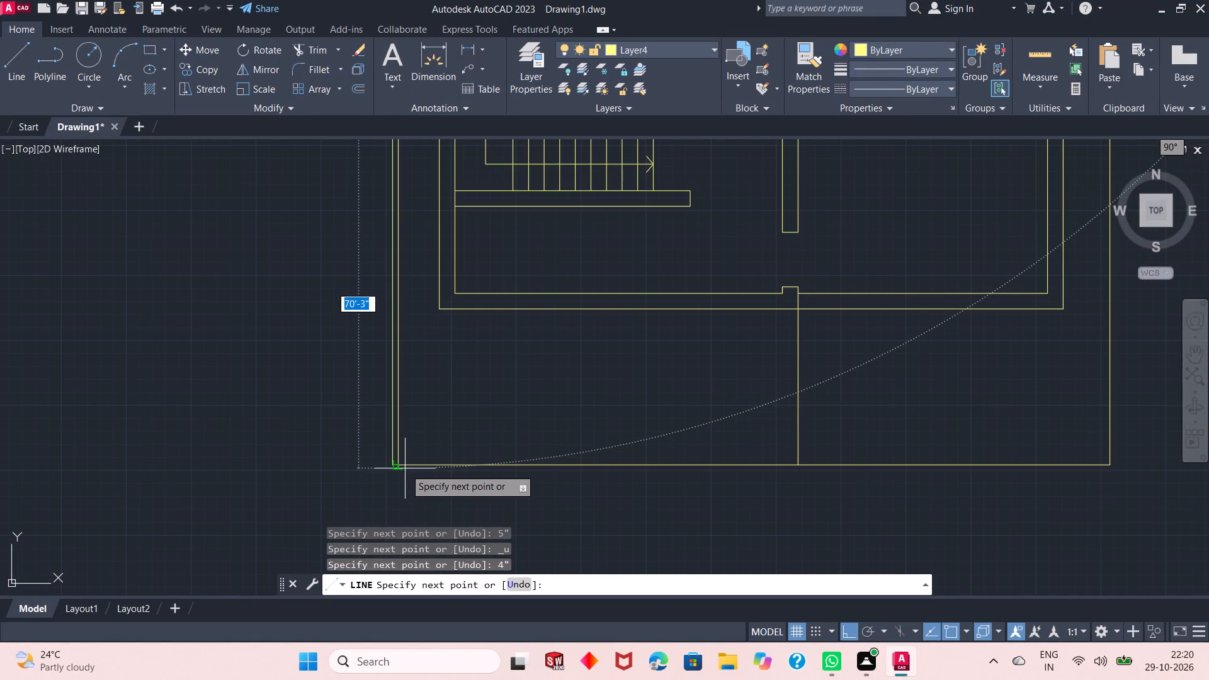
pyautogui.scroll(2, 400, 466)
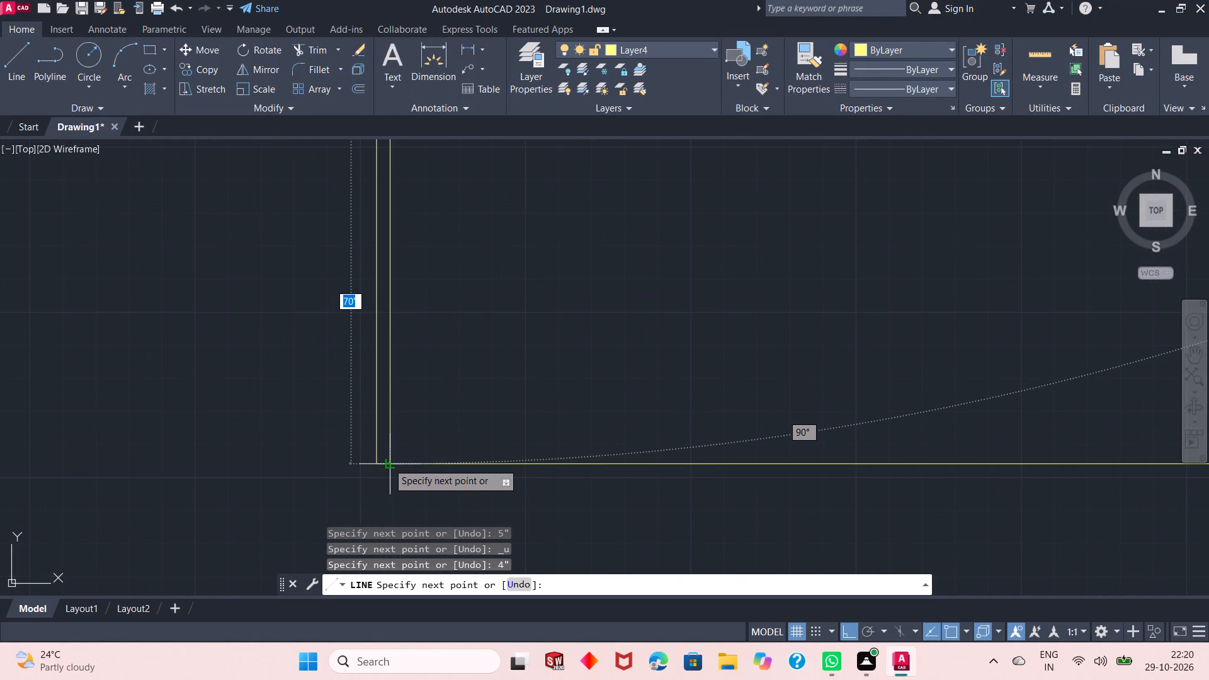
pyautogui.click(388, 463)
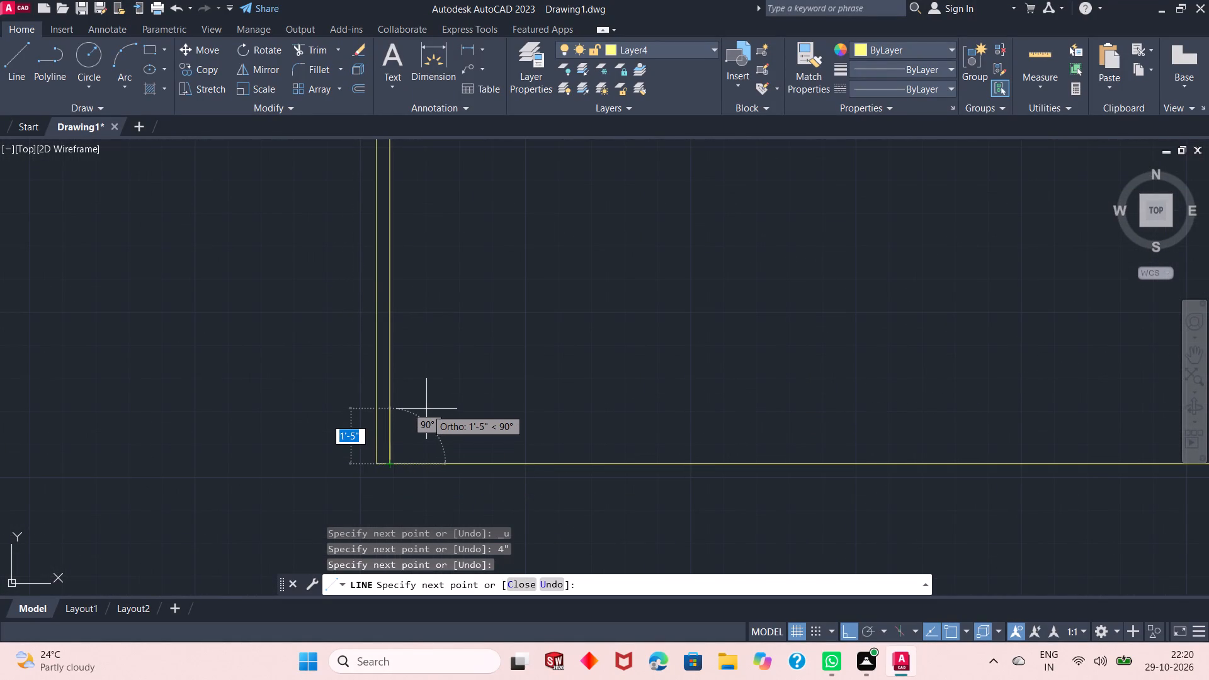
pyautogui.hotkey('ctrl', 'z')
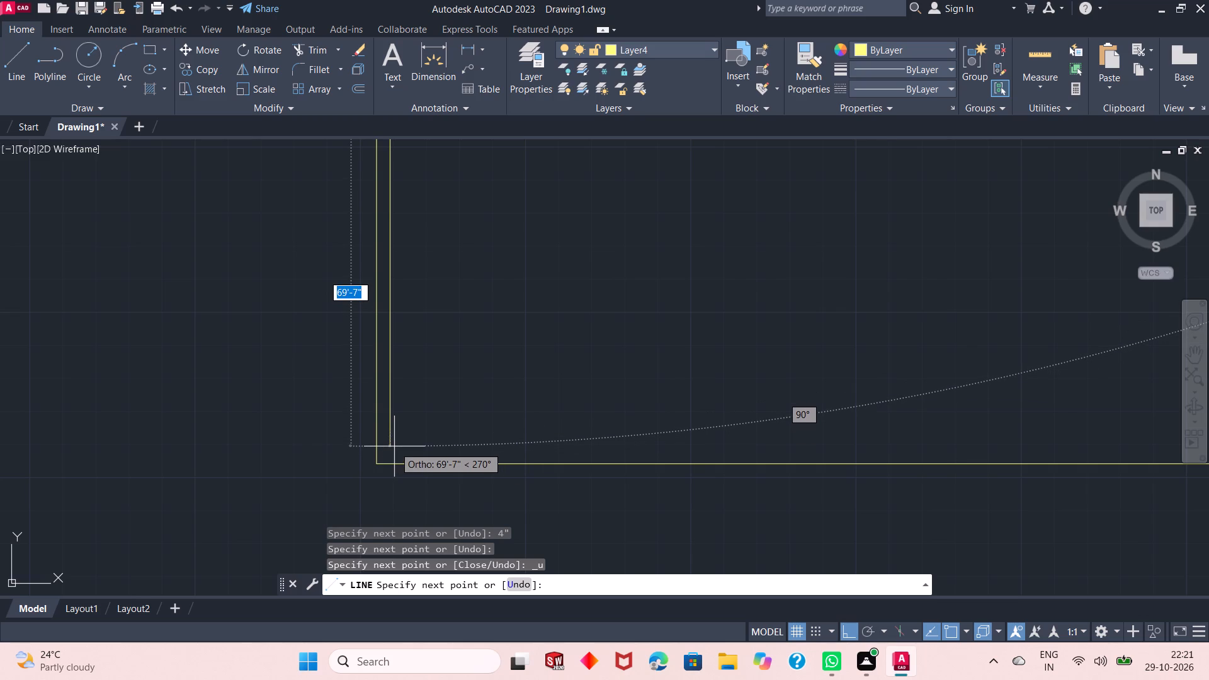
# Draw the vertical segment 69'8" downward, inside the plot's left boundary, stopping short of the bottom edge.
pyautogui.write('69')
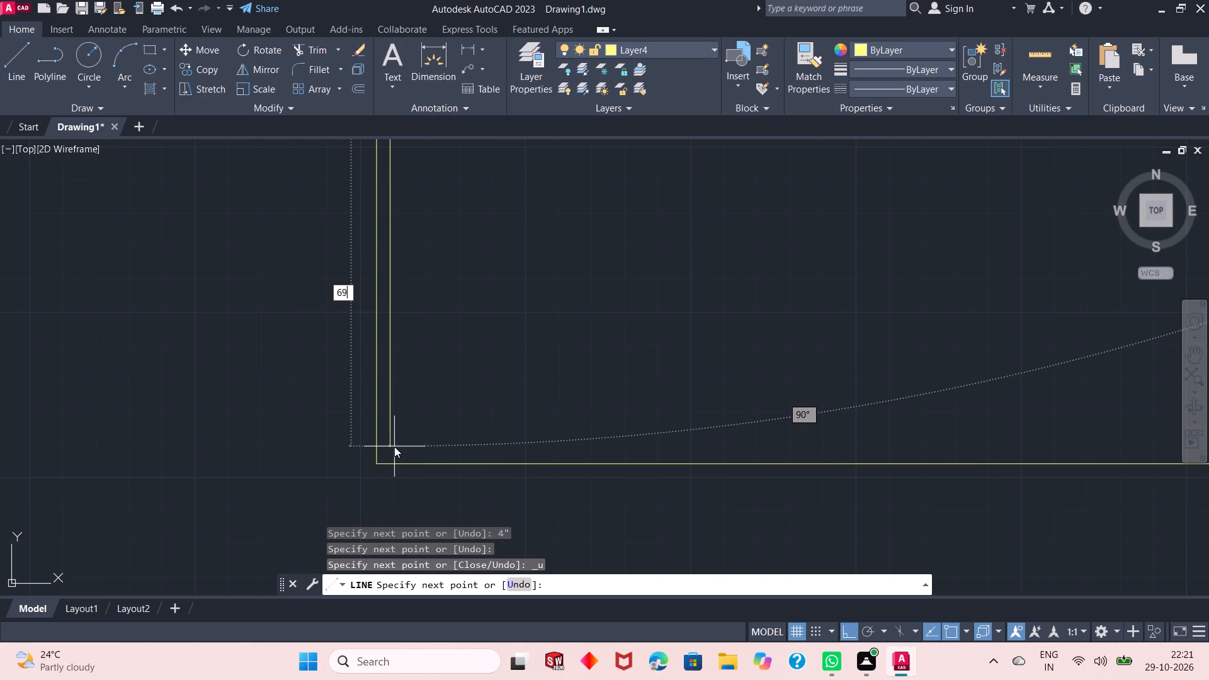
pyautogui.press("'")
pyautogui.press('8')
pyautogui.hotkey('shift', '"')
pyautogui.press('Return')
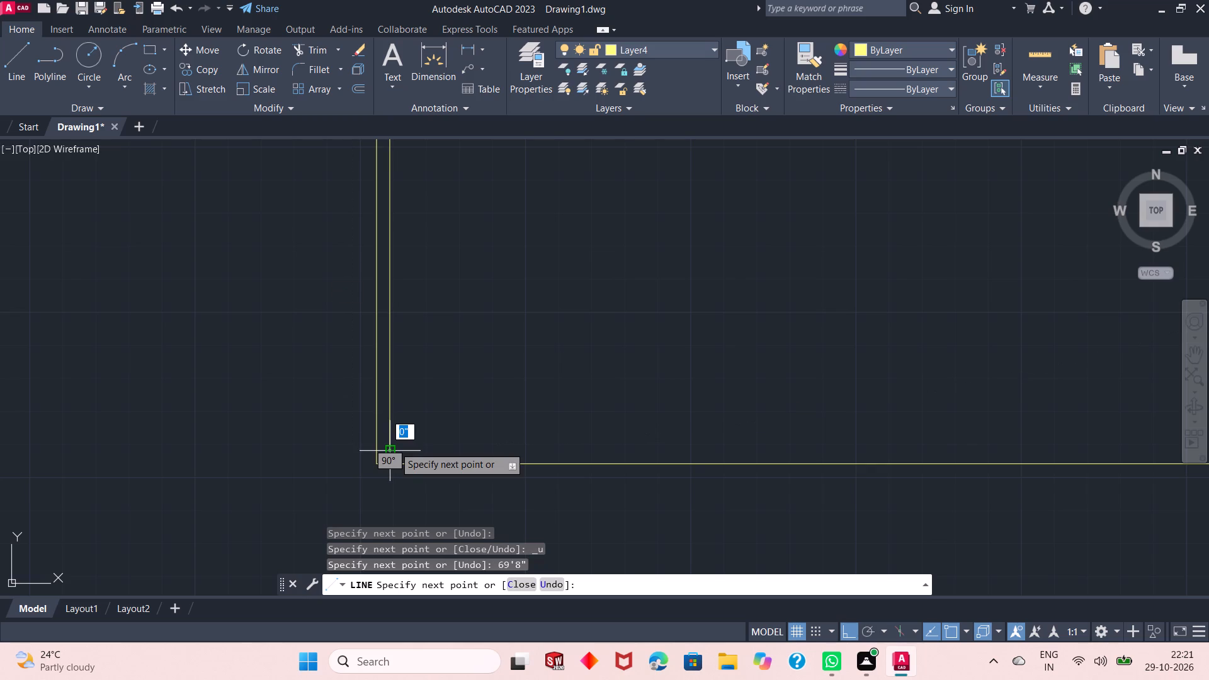
# Continue the line with a 45'4" horizontal segment to the right, just inside the plot's bottom boundary.
pyautogui.scroll(-1, 339, 465)
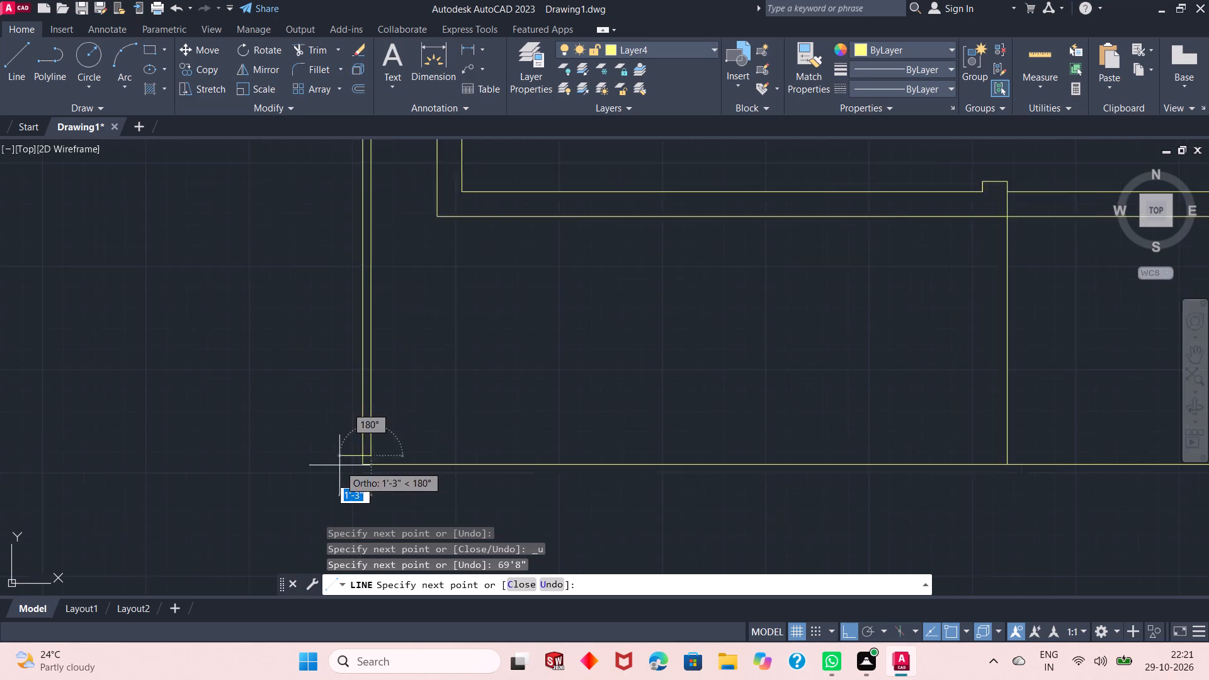
pyautogui.scroll(-1, 339, 465)
pyautogui.scroll(-2, 460, 451)
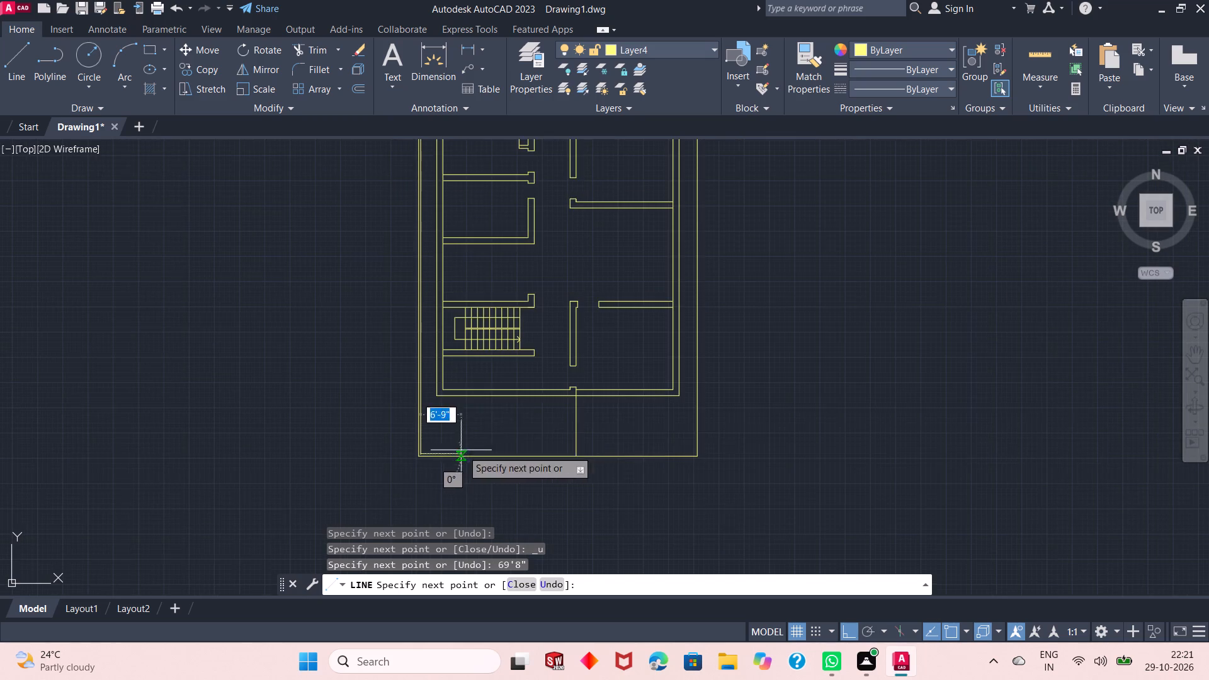
pyautogui.scroll(3, 664, 424)
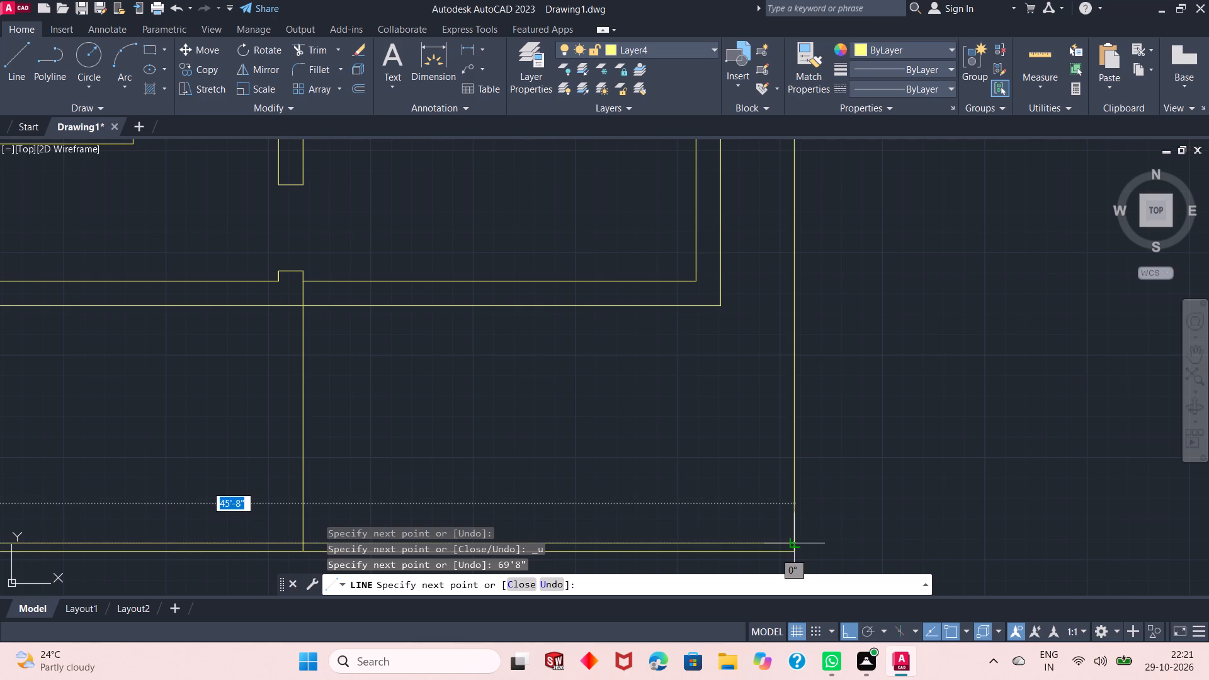
pyautogui.write('45')
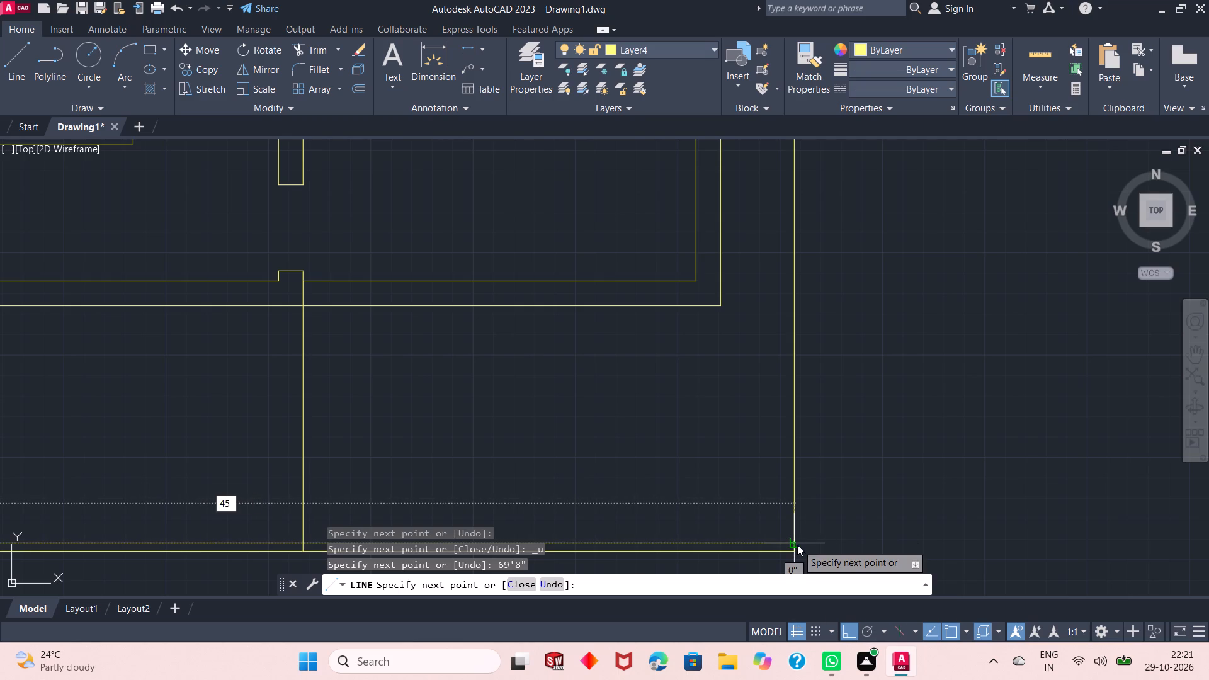
pyautogui.write("'4")
pyautogui.hotkey('shift', '"')
pyautogui.press('Return')
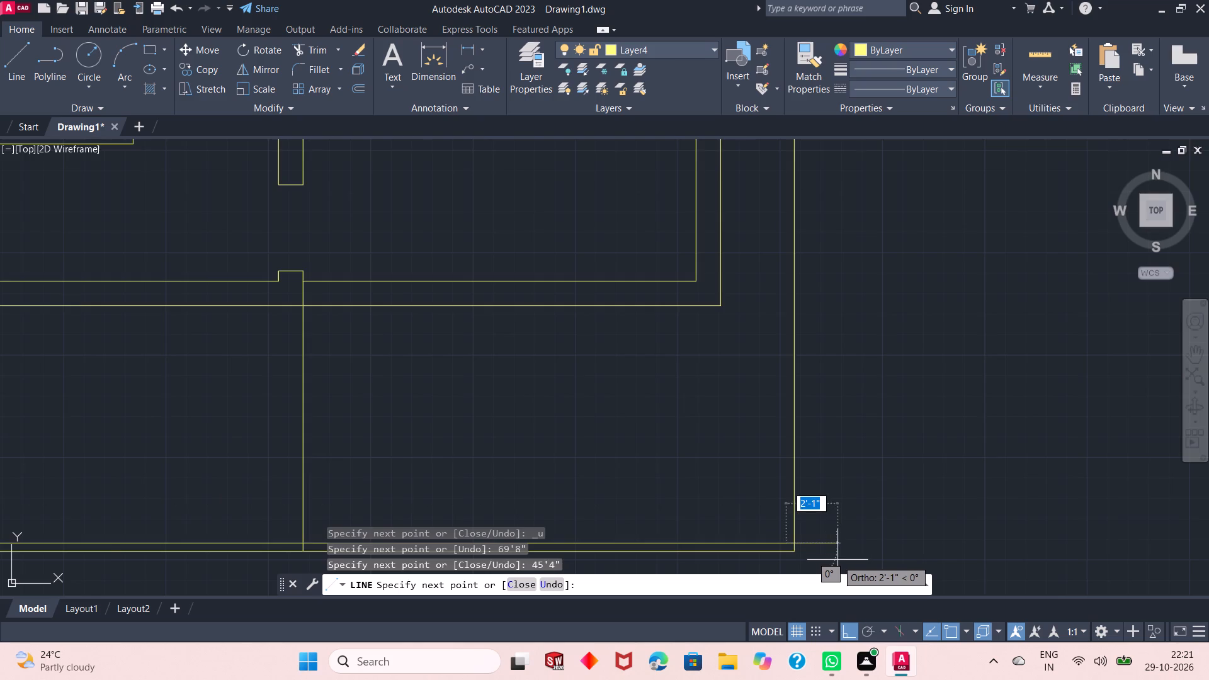
# Continue the line vertically up to the plot's top boundary, just inside the right edge, and finish it.
pyautogui.scroll(-2, 839, 560)
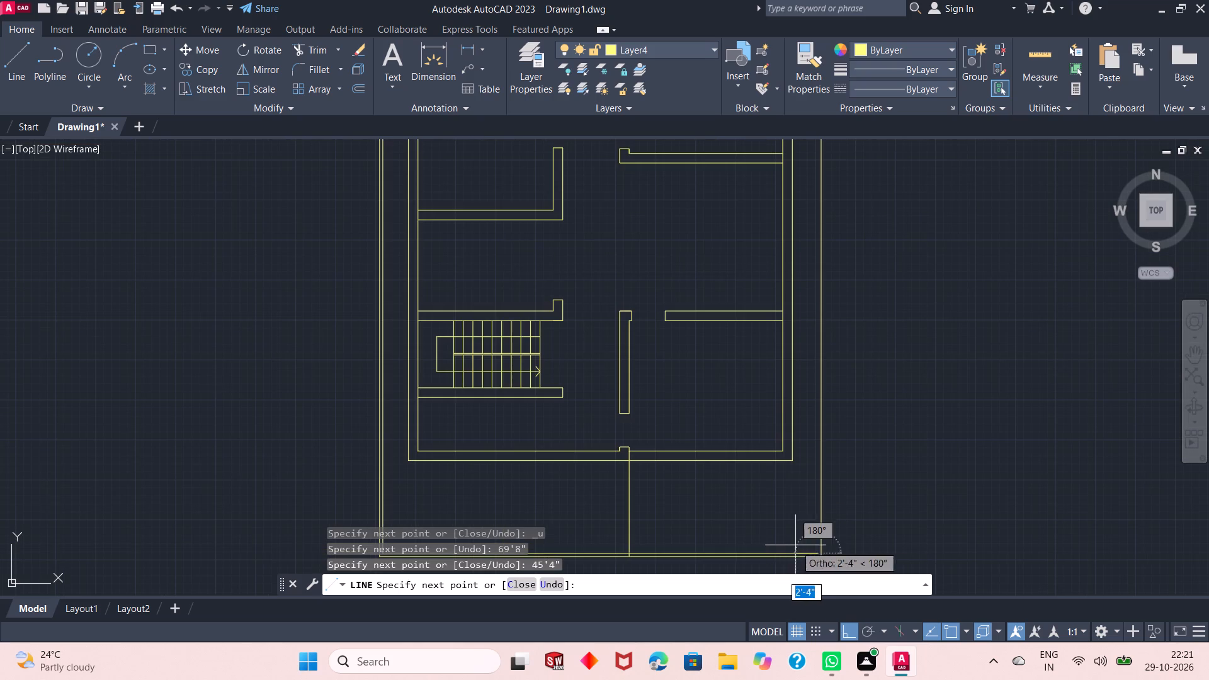
pyautogui.scroll(-1, 784, 555)
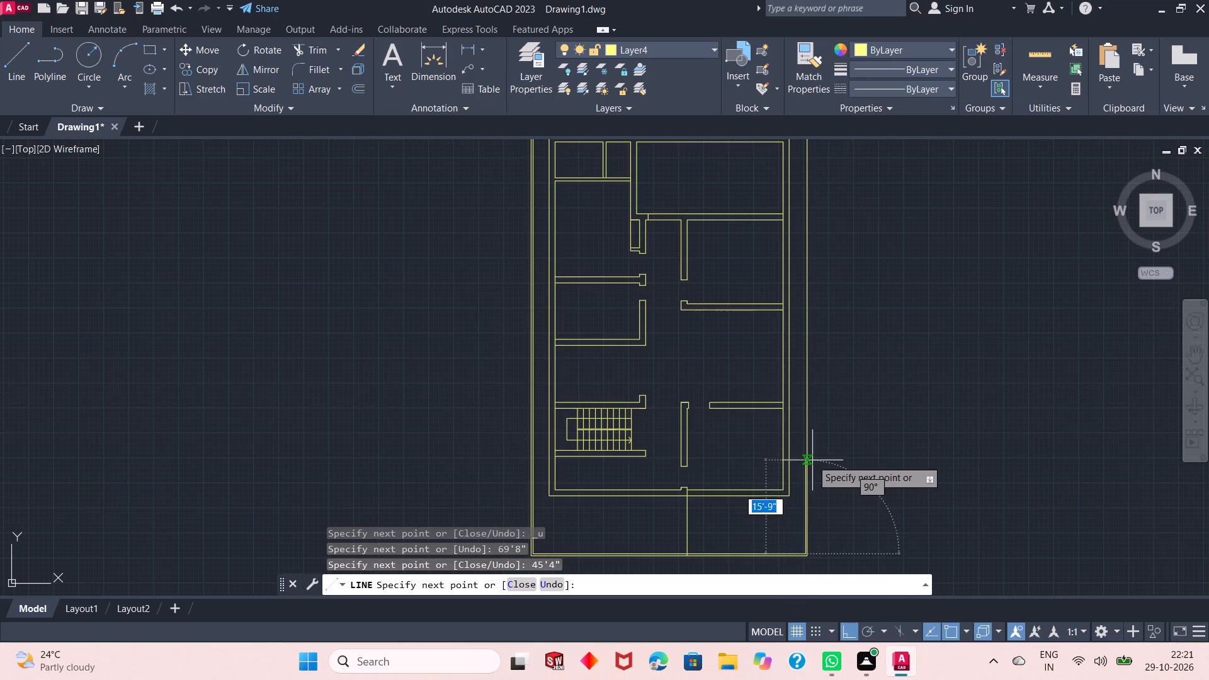
pyautogui.scroll(5, 808, 463)
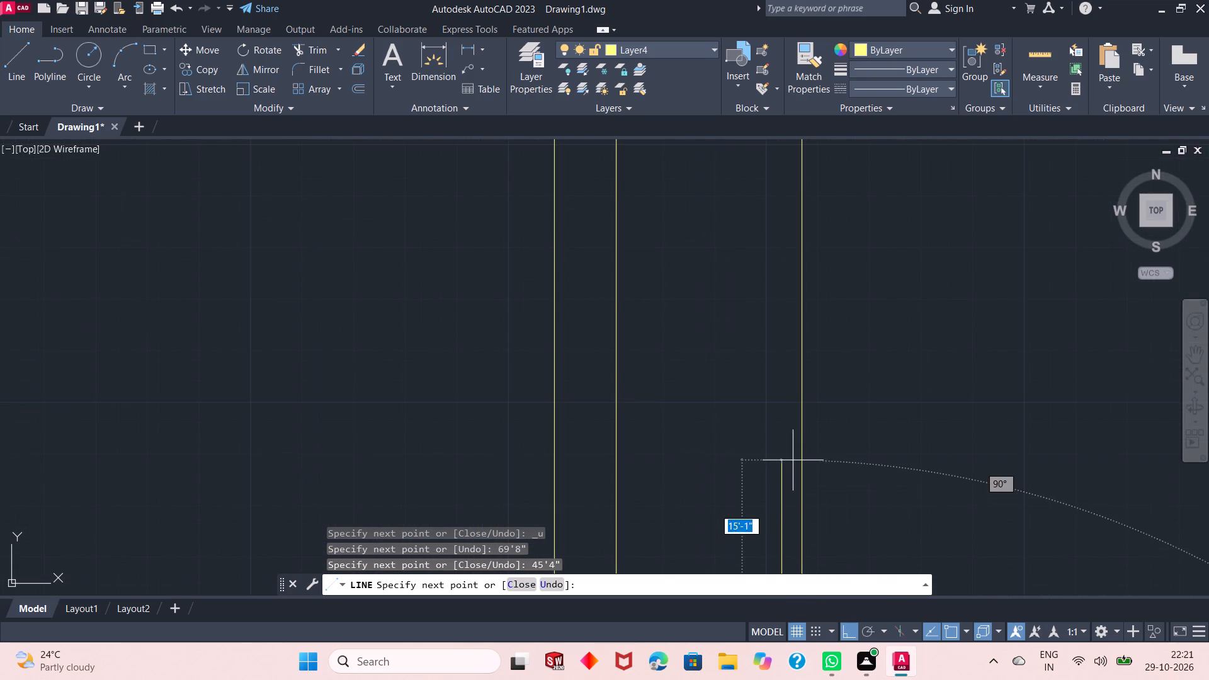
pyautogui.scroll(2, 785, 452)
pyautogui.scroll(-4, 874, 538)
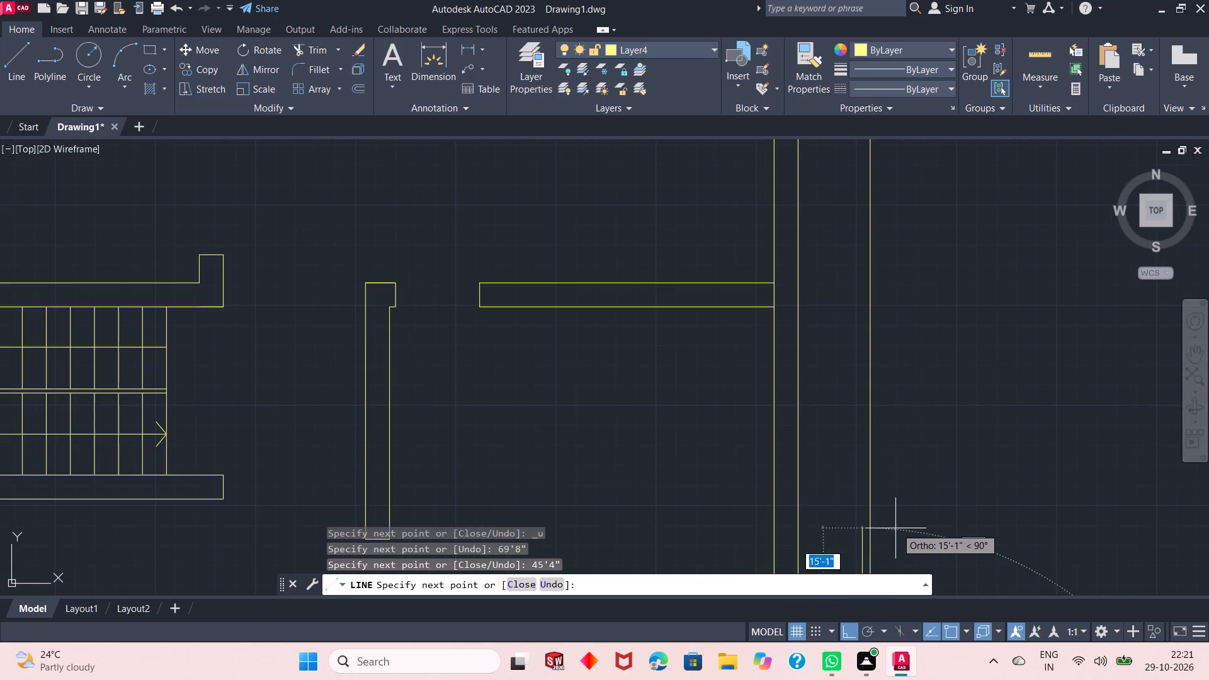
pyautogui.scroll(-3, 897, 527)
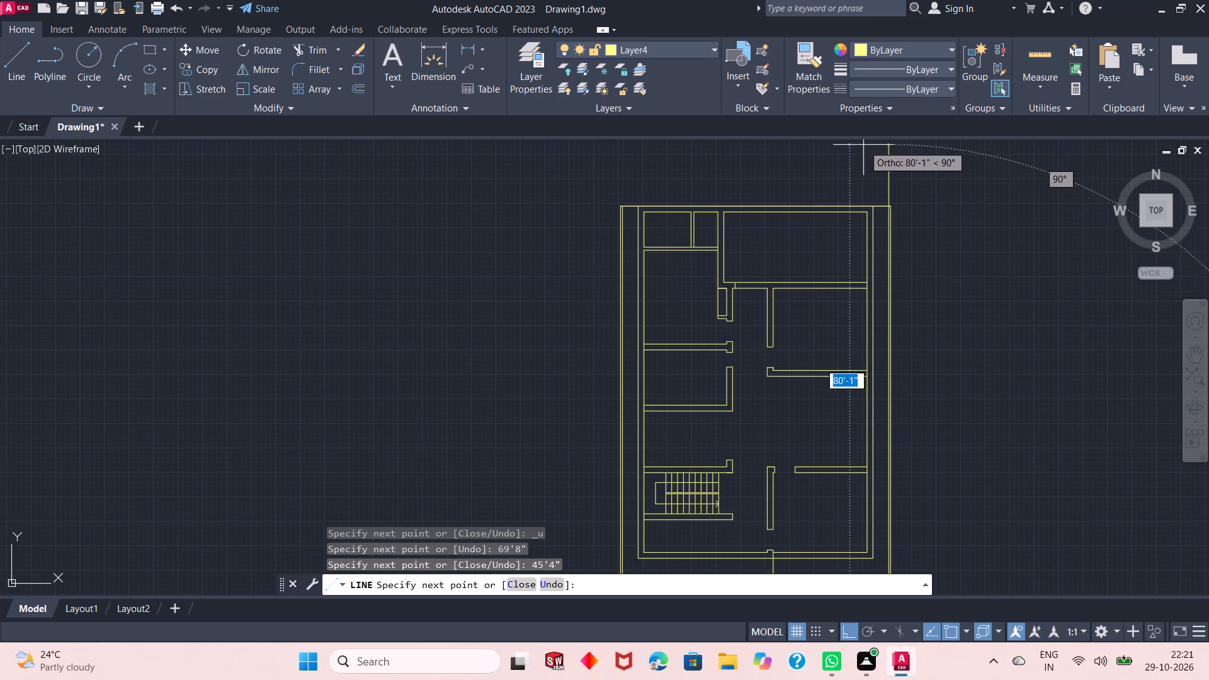
pyautogui.scroll(2, 863, 148)
pyautogui.scroll(2, 882, 229)
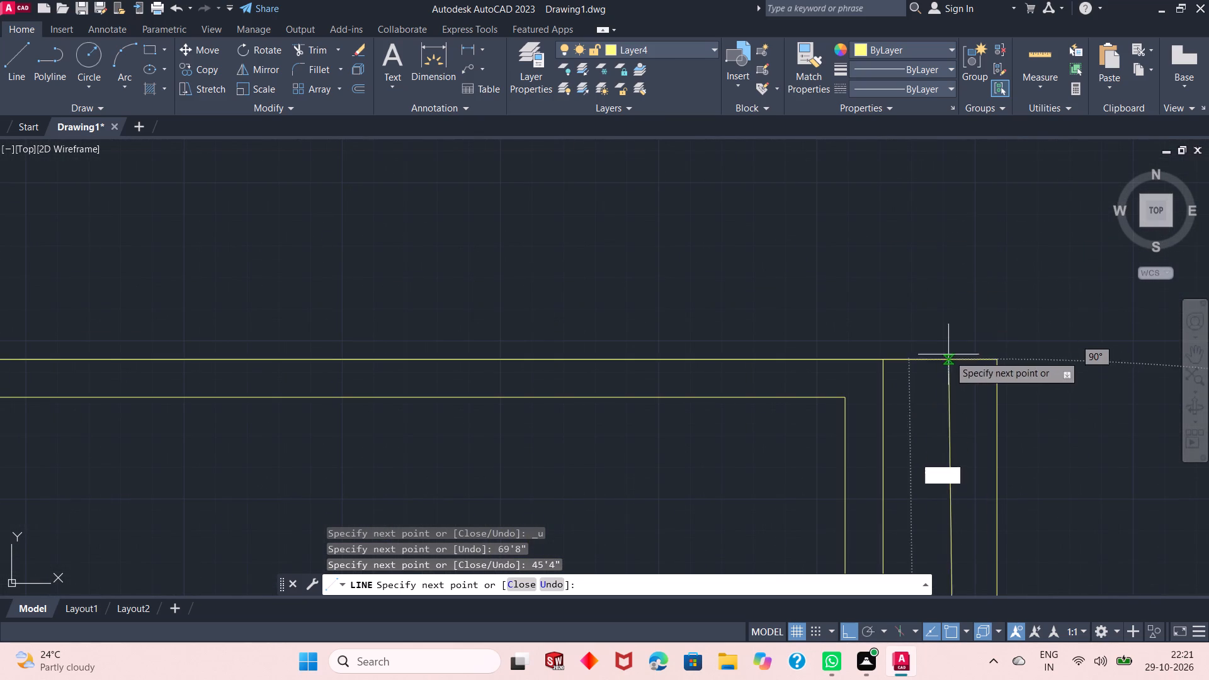
pyautogui.click(989, 358)
pyautogui.rightClick(984, 263)
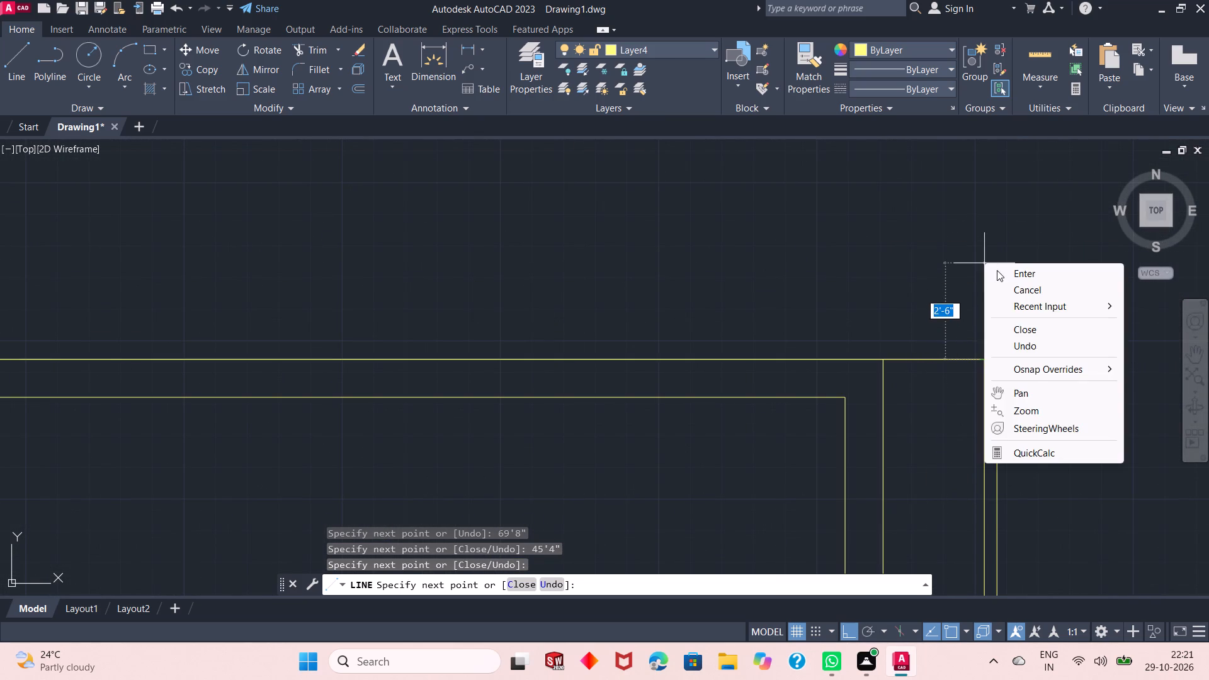
pyautogui.click(998, 271)
pyautogui.scroll(-2, 954, 307)
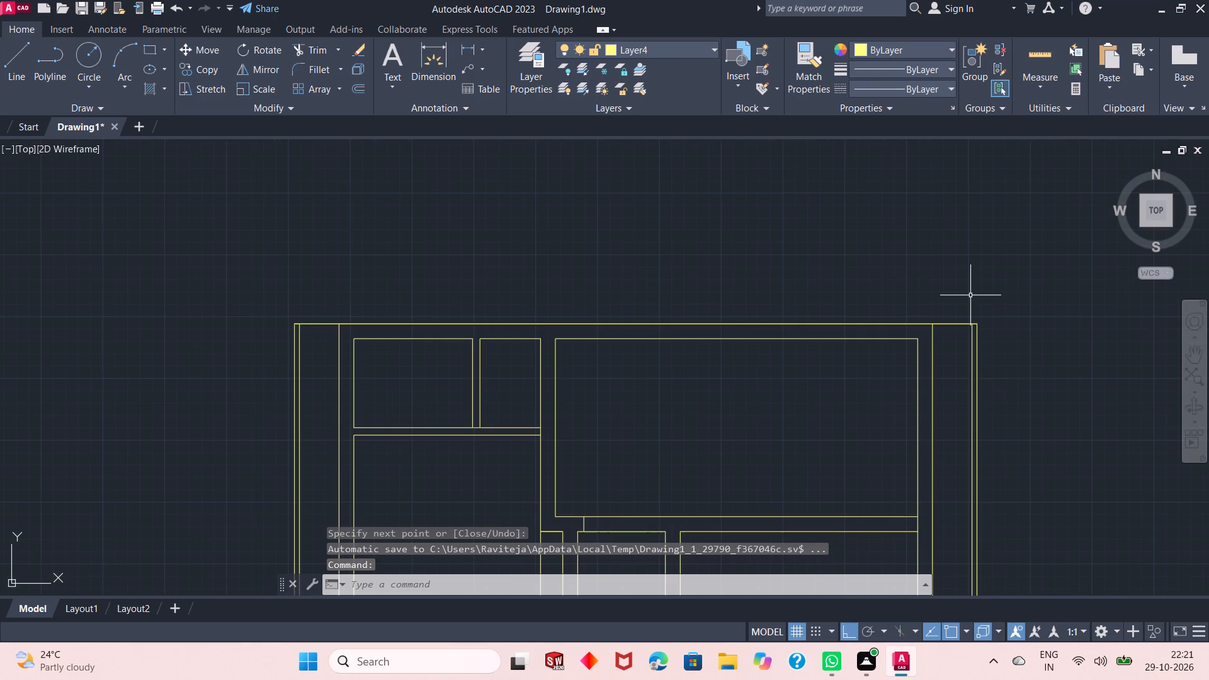
# Examine the floor plan from the top rooms down to the staircase, front strip and boundary wall, checking the wall junctions.
pyautogui.scroll(-1, 970, 295)
pyautogui.scroll(-1, 656, 285)
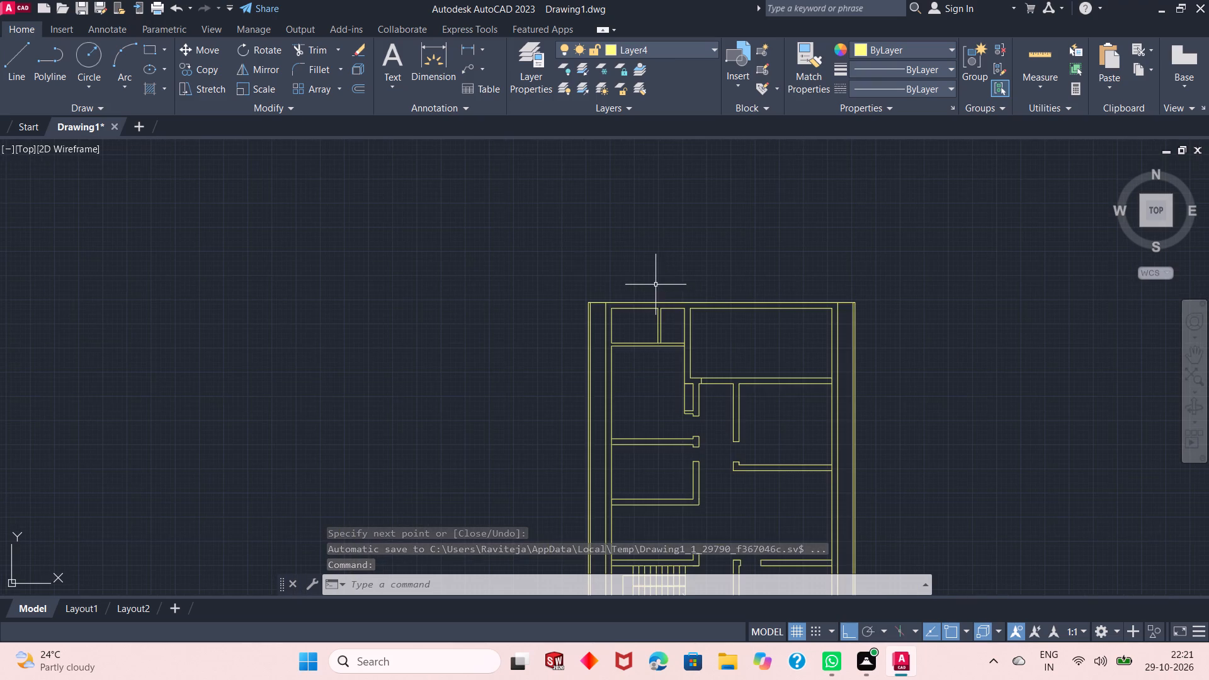
pyautogui.scroll(1, 837, 433)
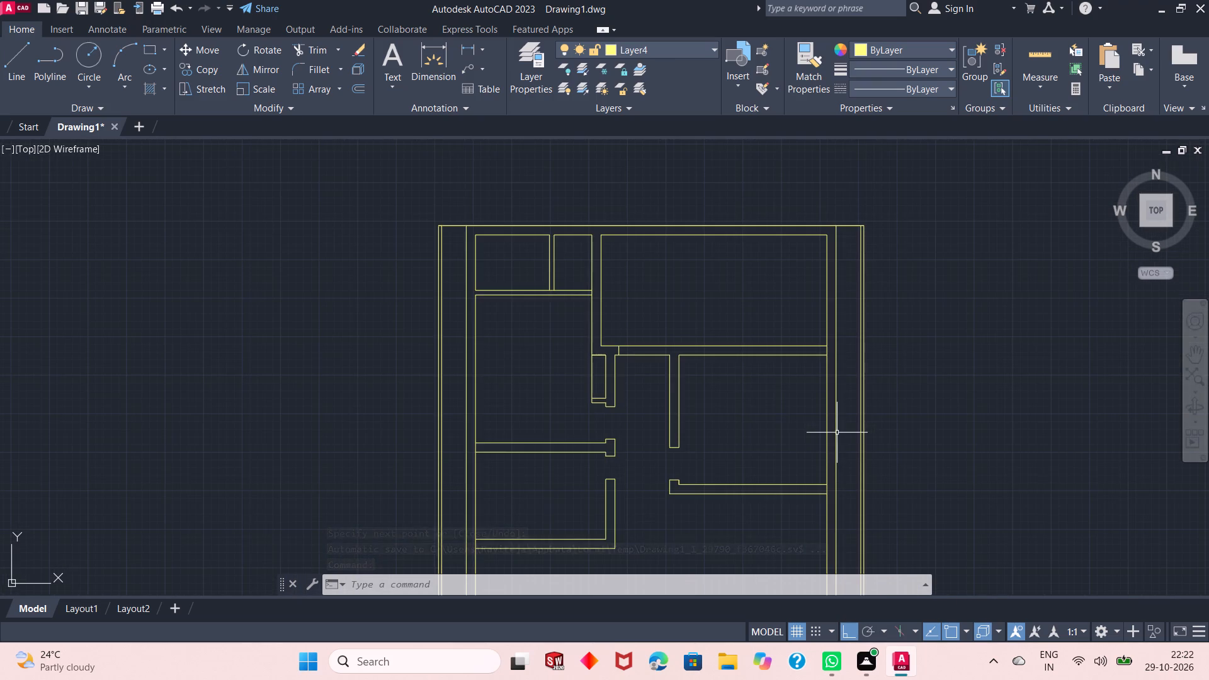
pyautogui.scroll(-1, 670, 399)
pyautogui.scroll(1, 781, 334)
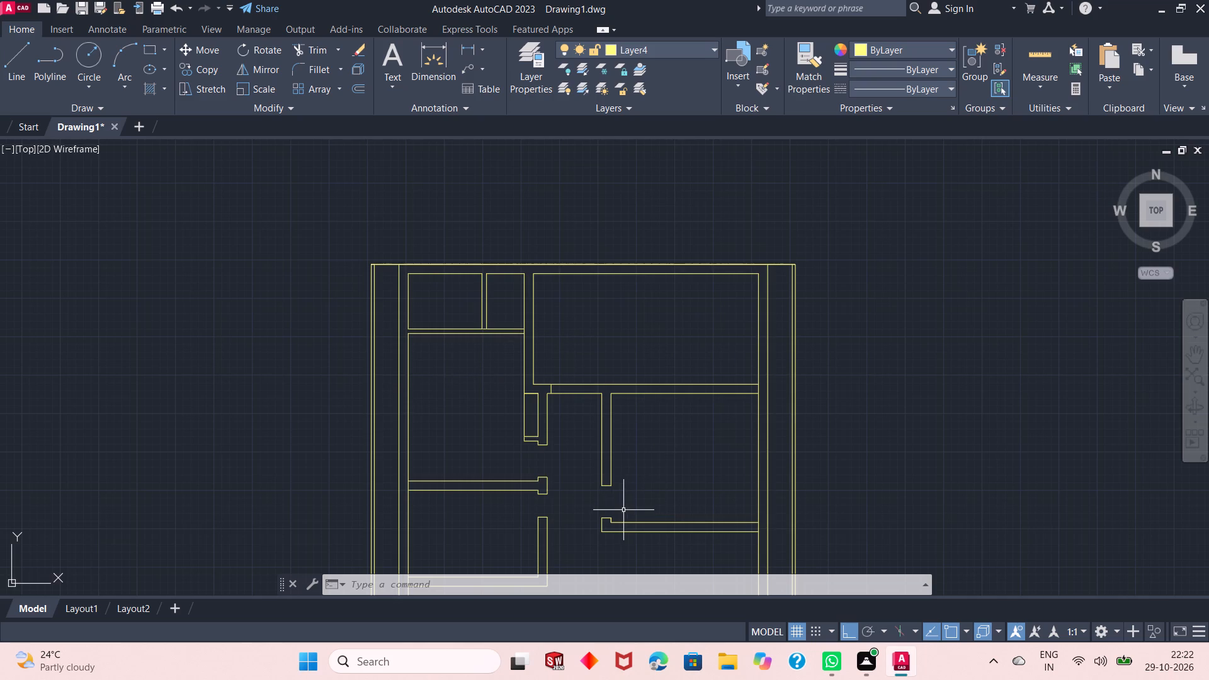
pyautogui.scroll(1, 623, 510)
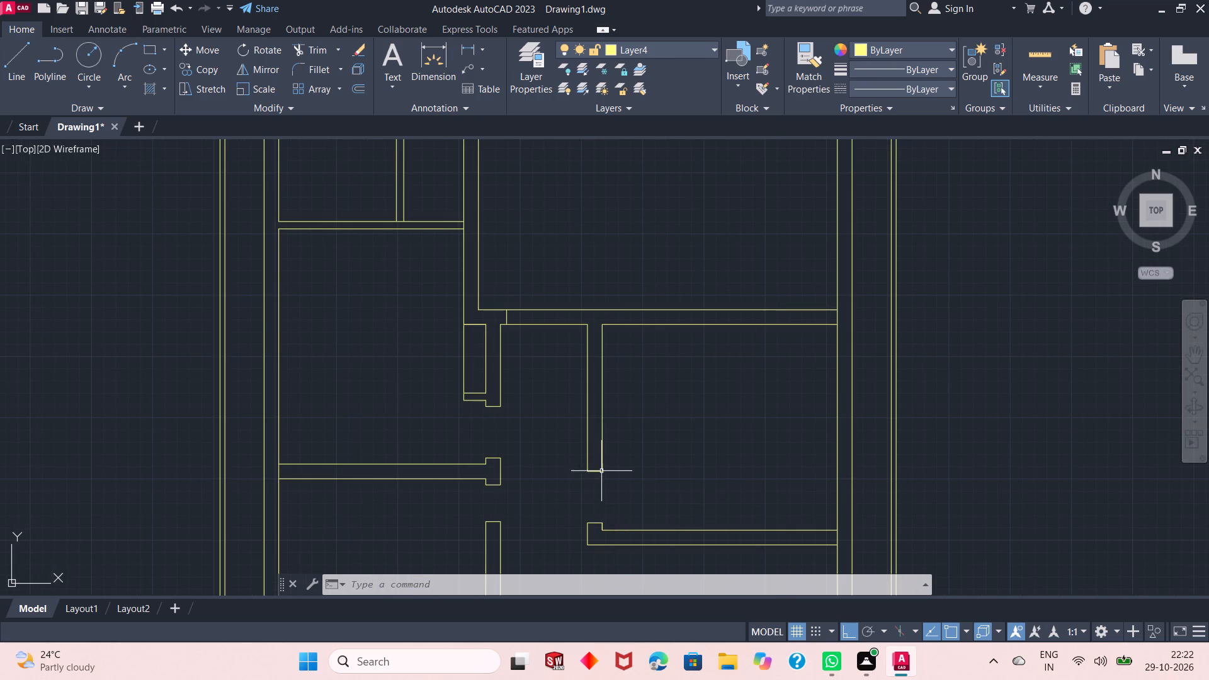
pyautogui.scroll(-2, 581, 375)
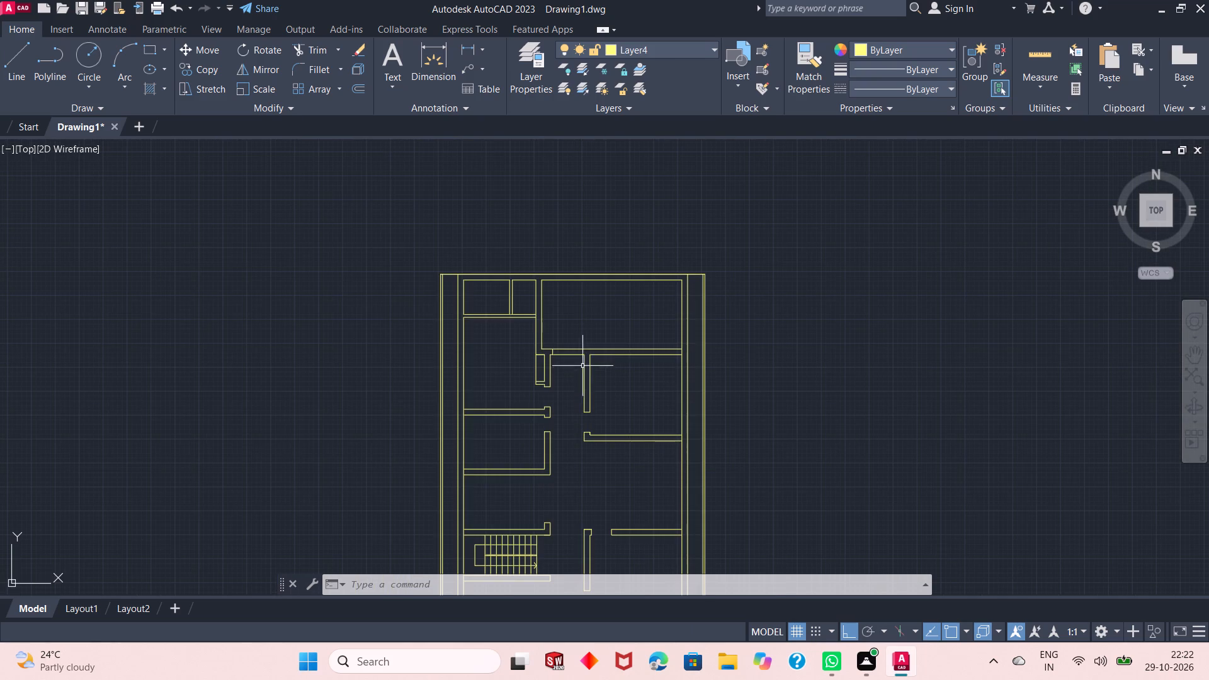
pyautogui.scroll(-1, 604, 328)
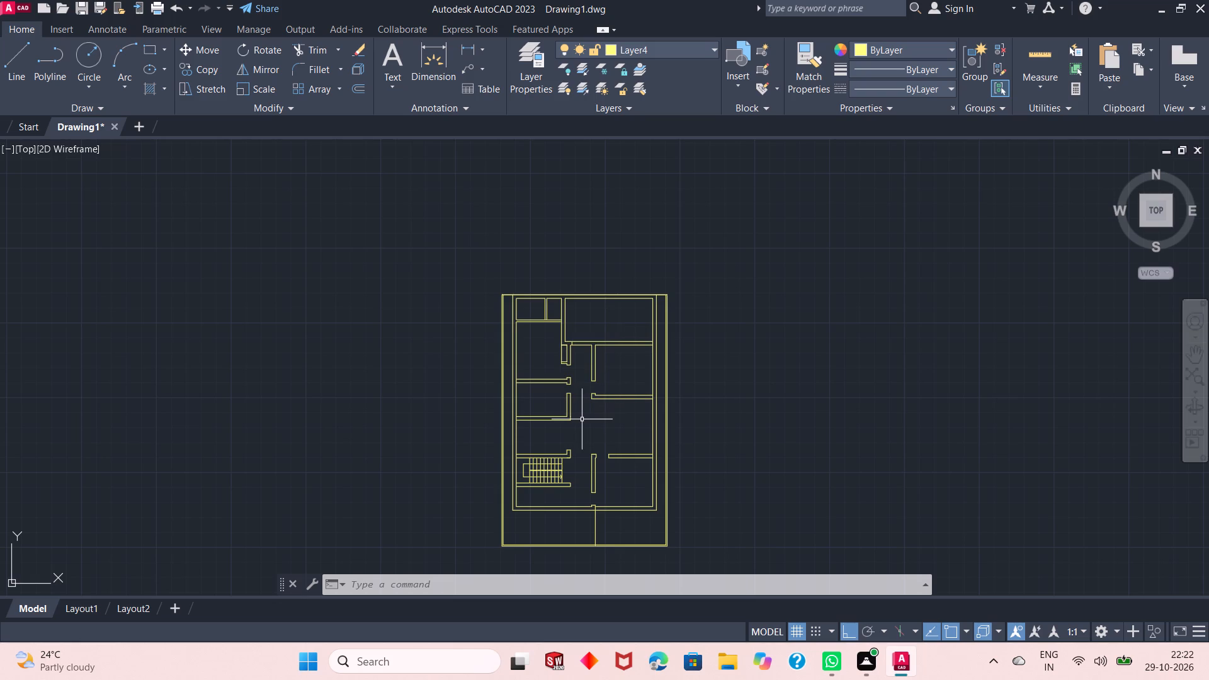
pyautogui.scroll(1, 581, 422)
pyautogui.scroll(-1, 586, 421)
pyautogui.scroll(2, 587, 496)
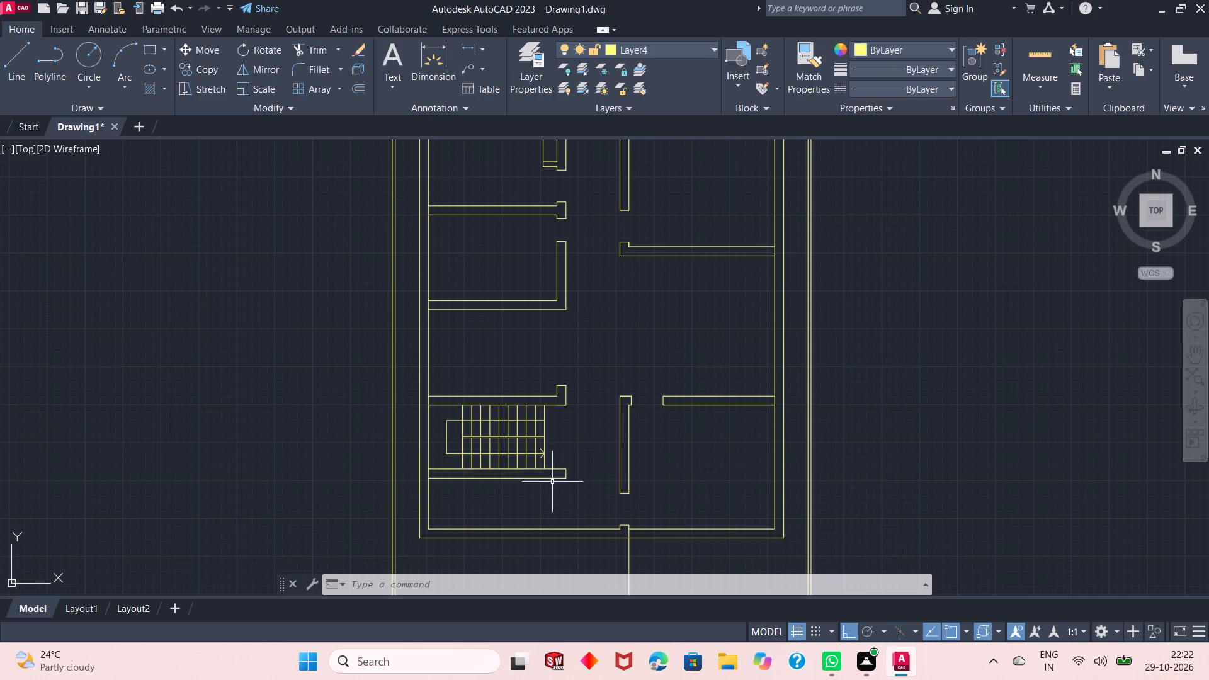
pyautogui.scroll(-1, 572, 440)
pyautogui.scroll(1, 612, 526)
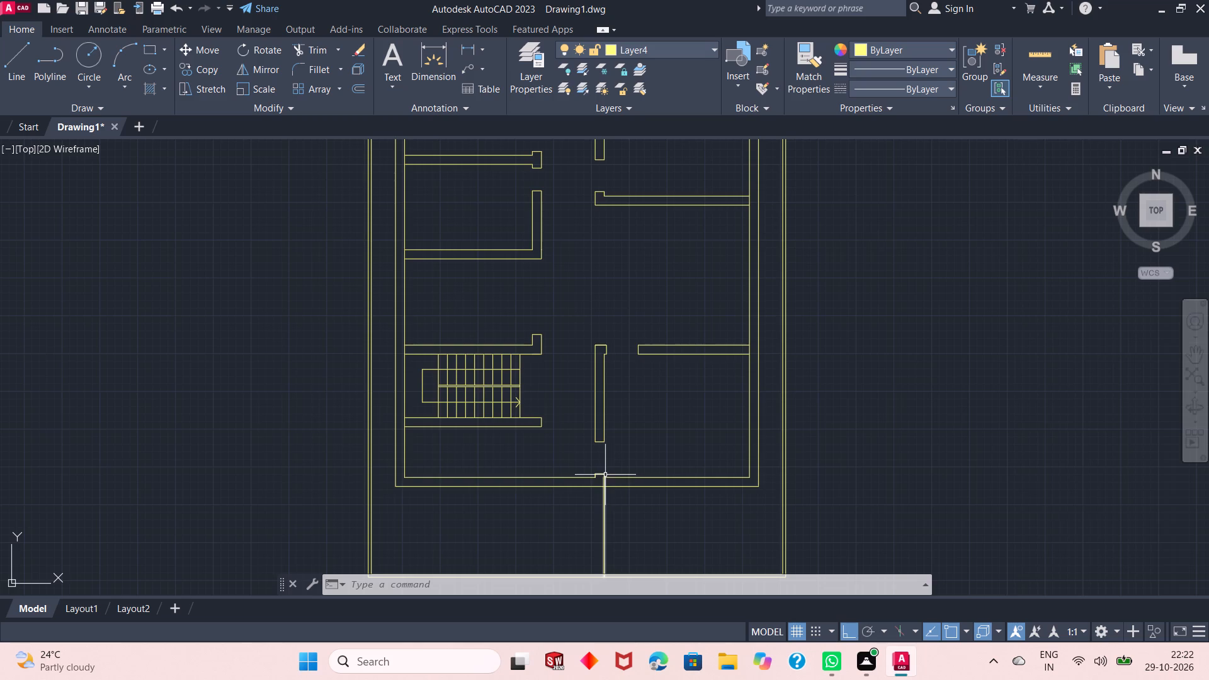
pyautogui.scroll(-1, 605, 475)
pyautogui.scroll(1, 605, 496)
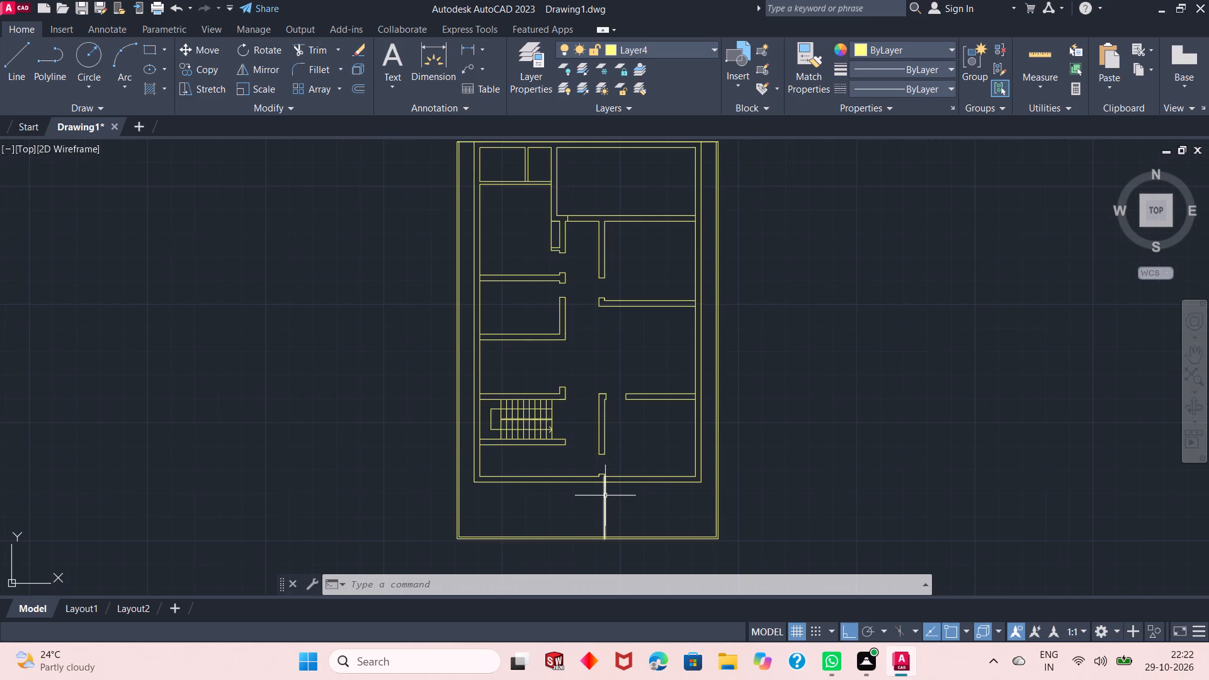
pyautogui.scroll(2, 635, 508)
pyautogui.scroll(-1, 632, 458)
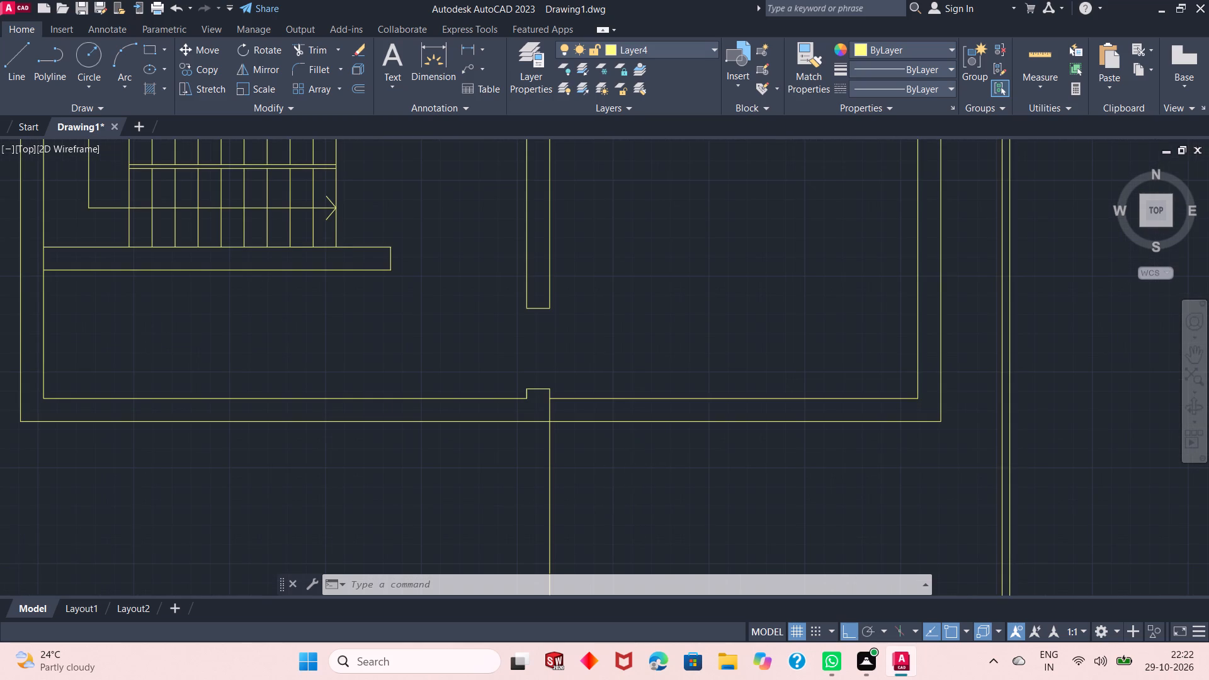
pyautogui.scroll(-1, 632, 458)
pyautogui.scroll(1, 604, 495)
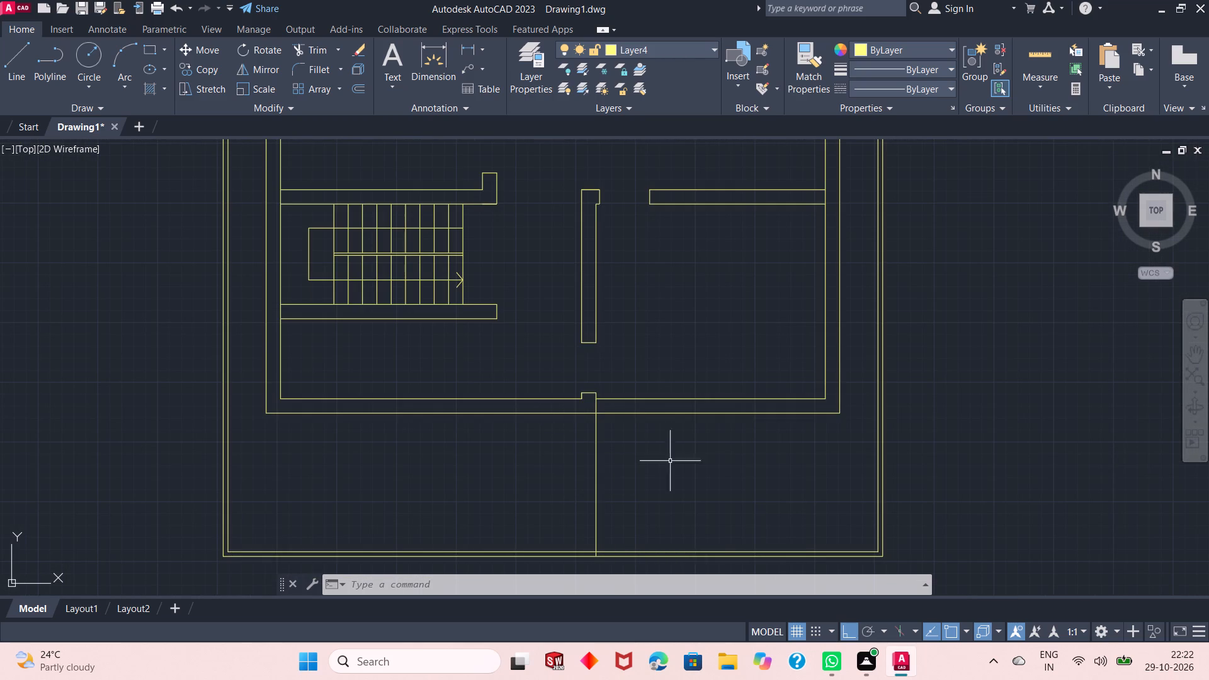
pyautogui.scroll(-1, 670, 518)
pyautogui.scroll(1, 622, 440)
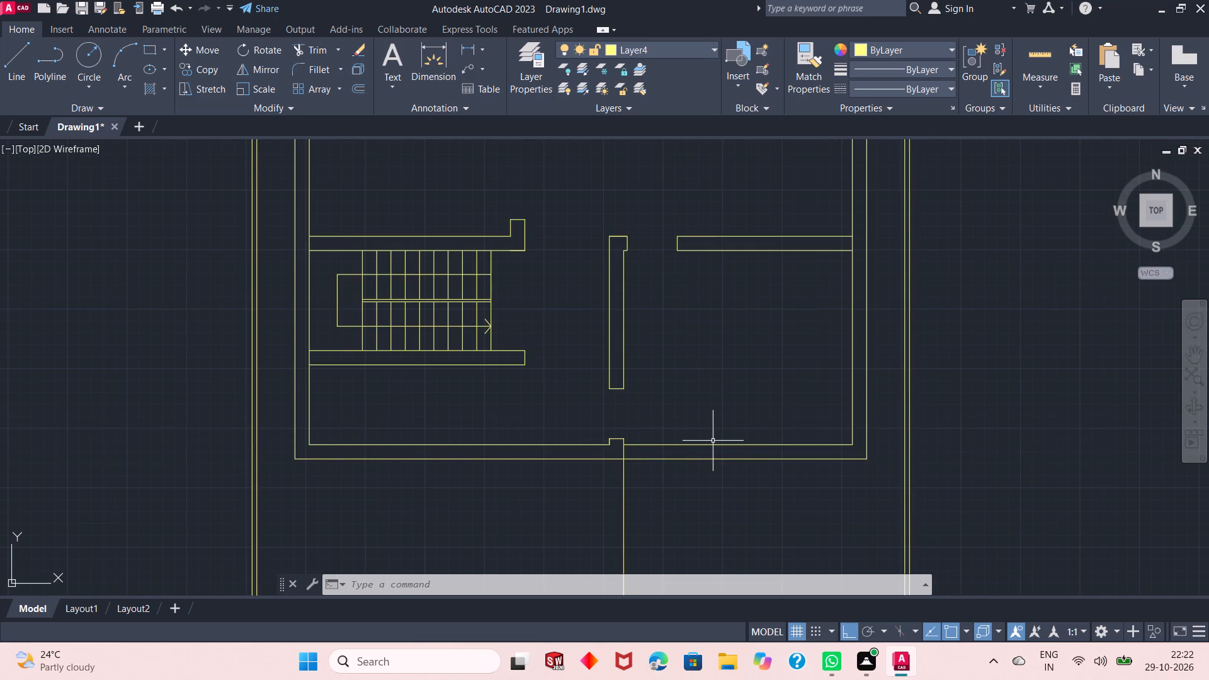
pyautogui.scroll(-1, 658, 501)
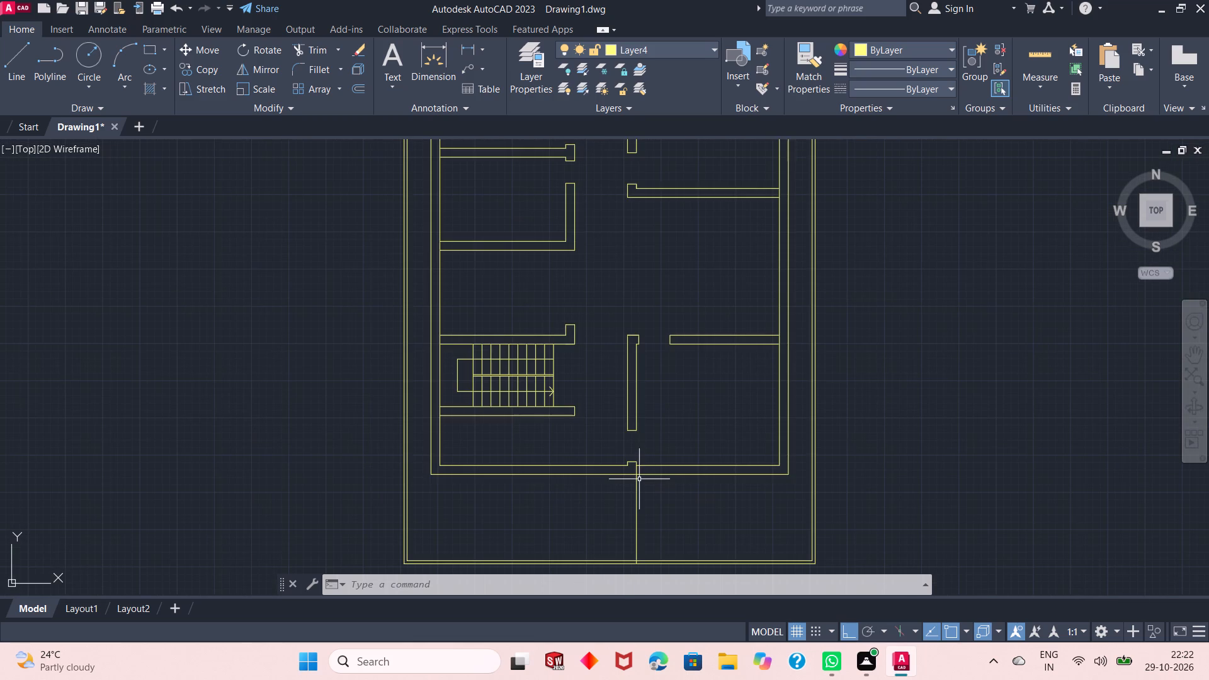
pyautogui.scroll(-1, 613, 523)
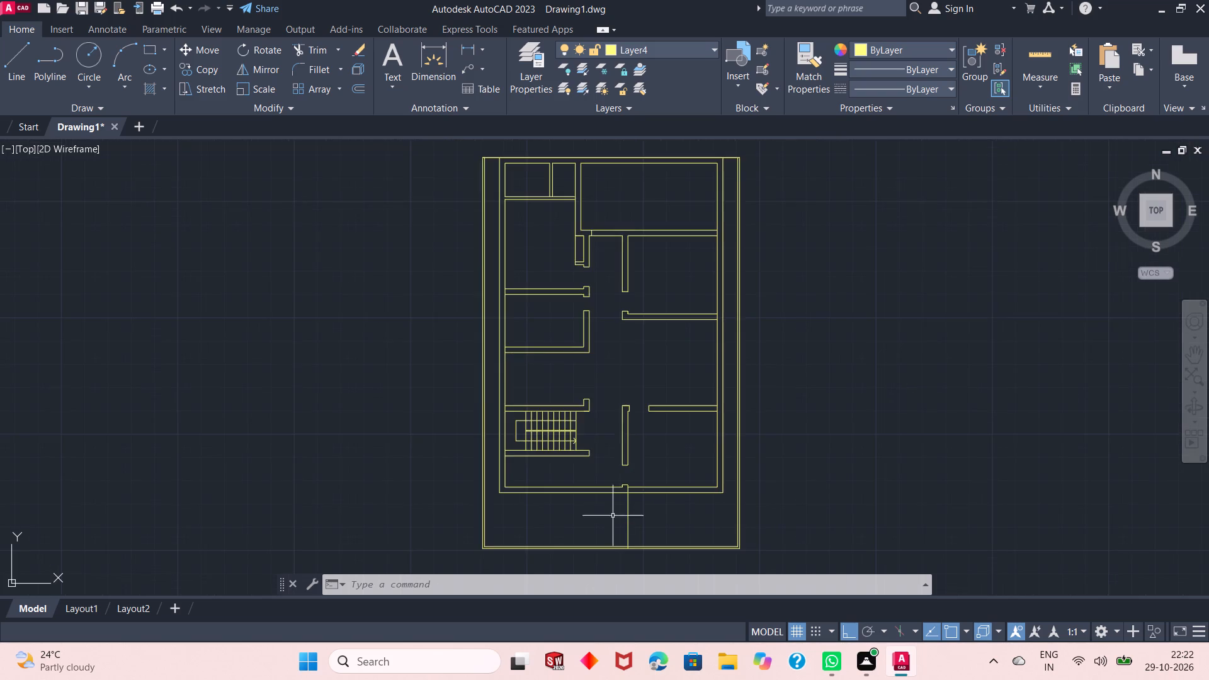
pyautogui.scroll(2, 615, 485)
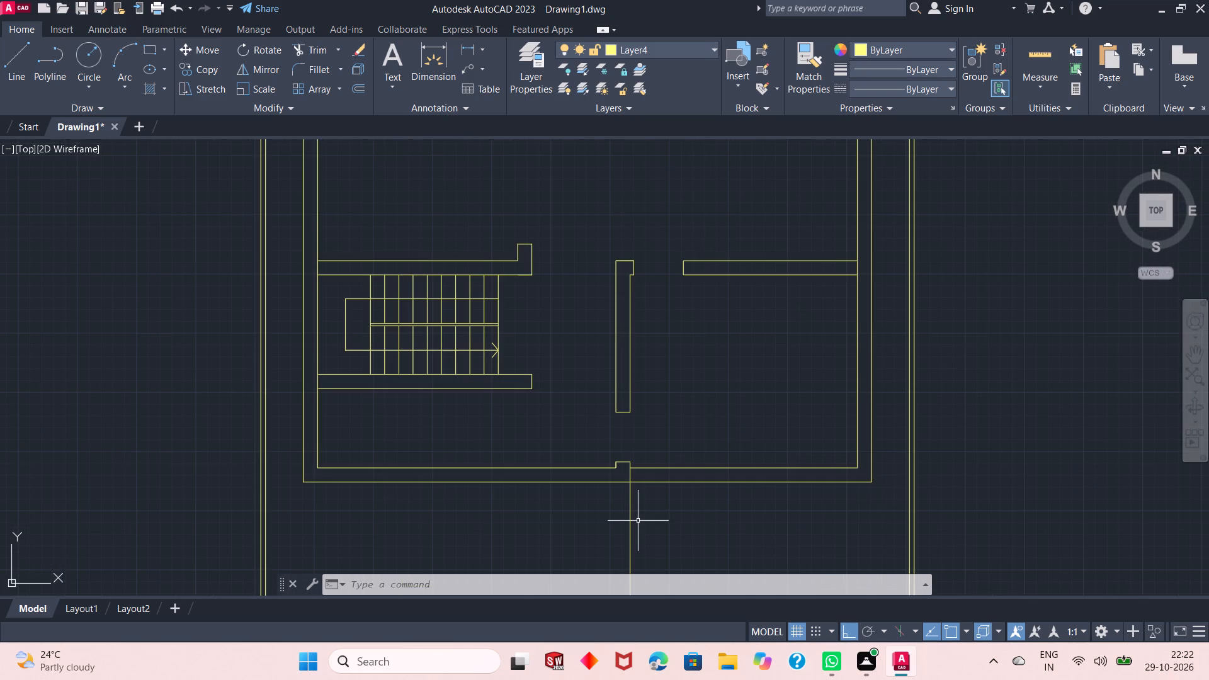
pyautogui.scroll(2, 618, 476)
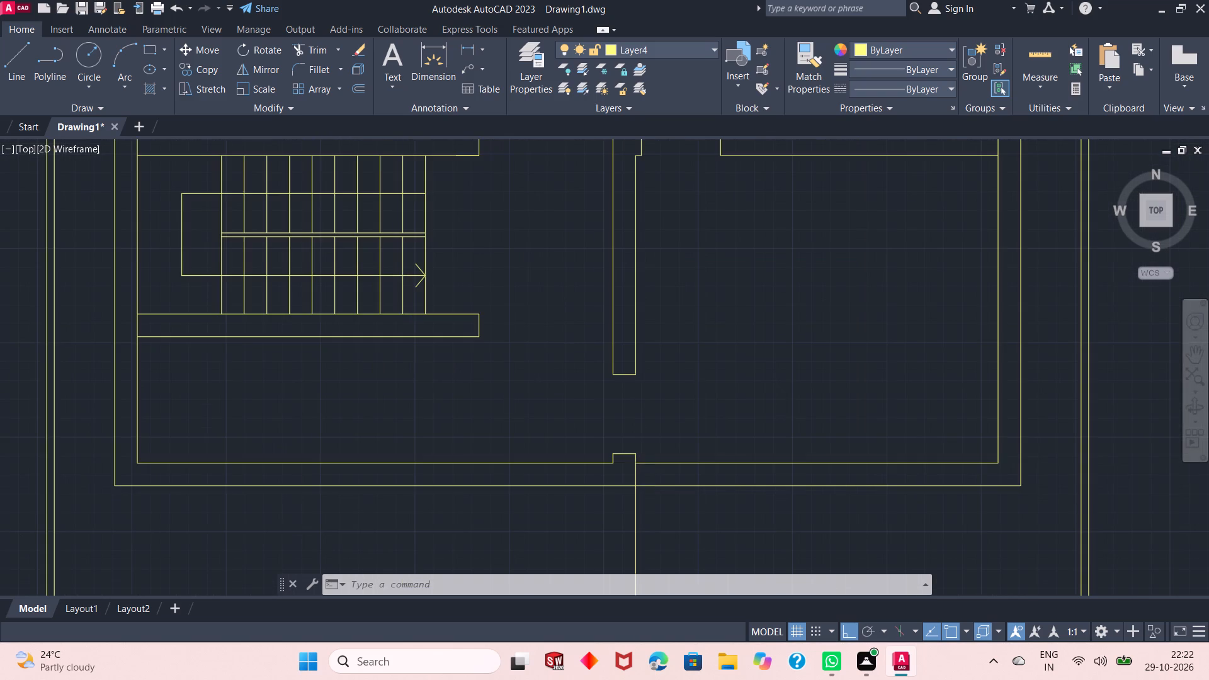
pyautogui.scroll(-3, 618, 476)
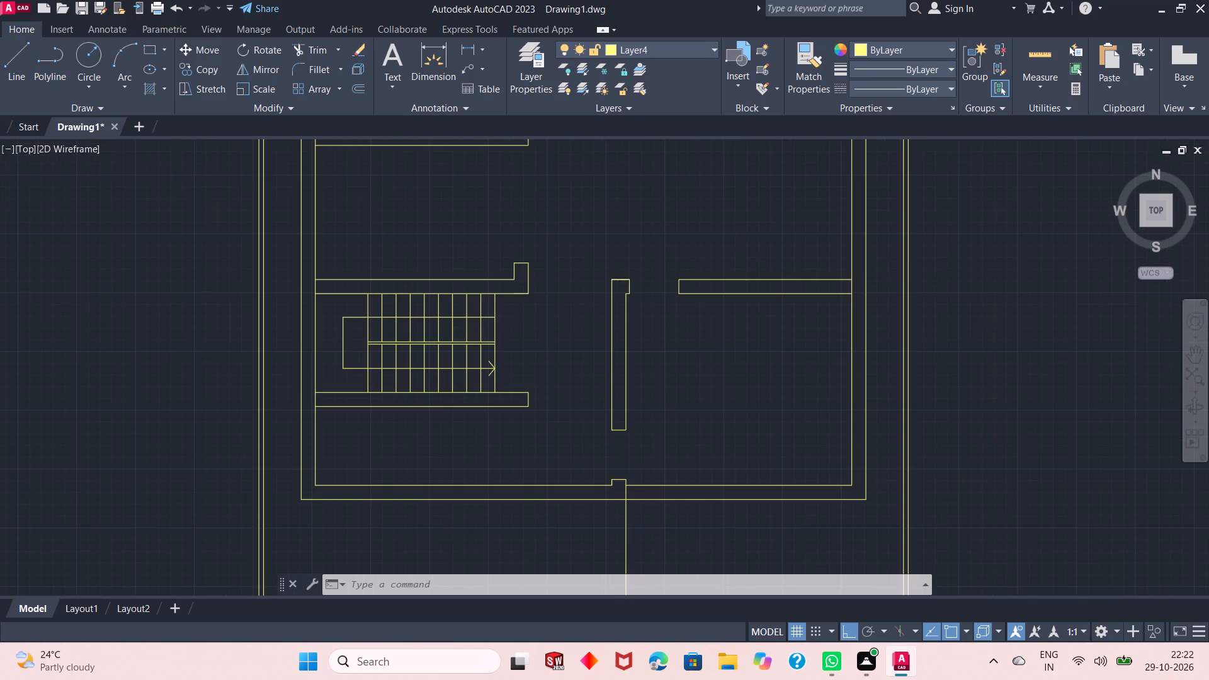
pyautogui.scroll(-1, 535, 535)
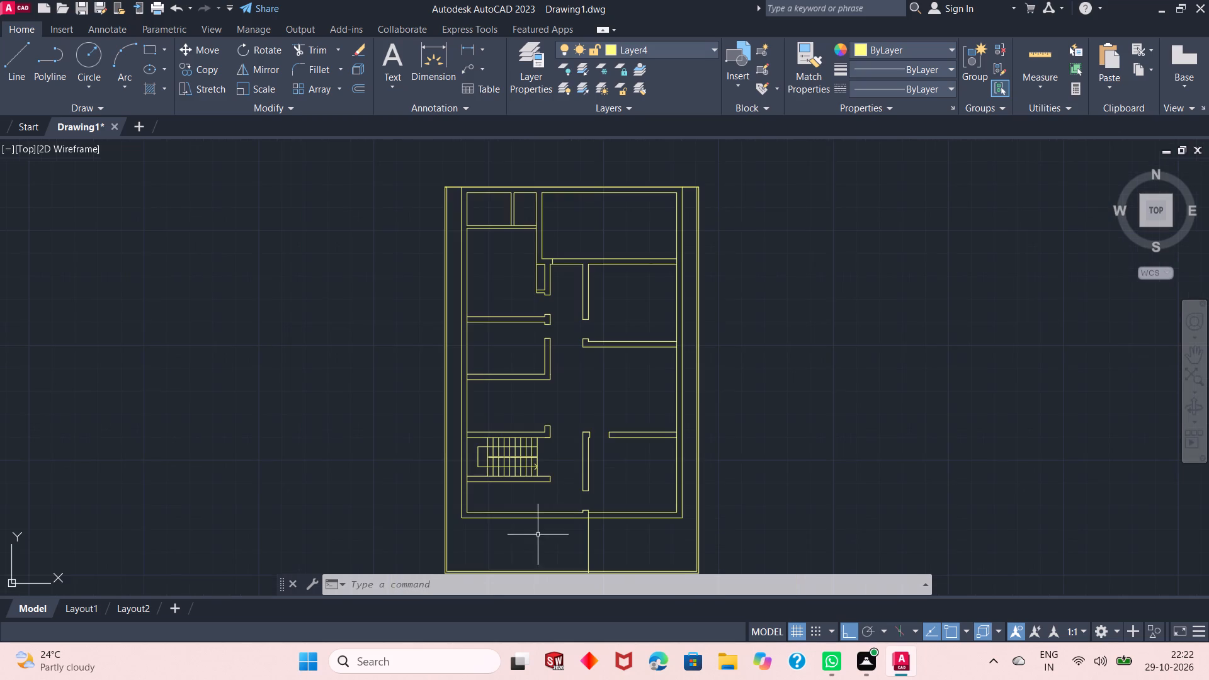
pyautogui.scroll(1, 586, 456)
pyautogui.scroll(-1, 509, 548)
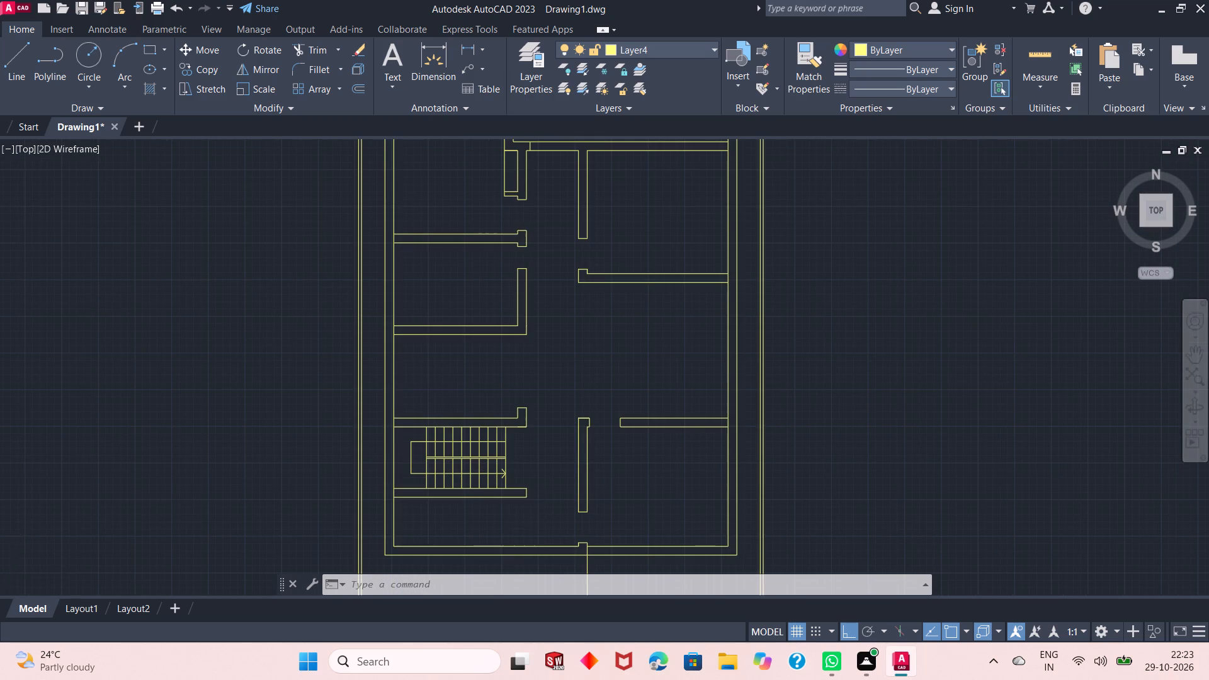
pyautogui.scroll(1, 587, 313)
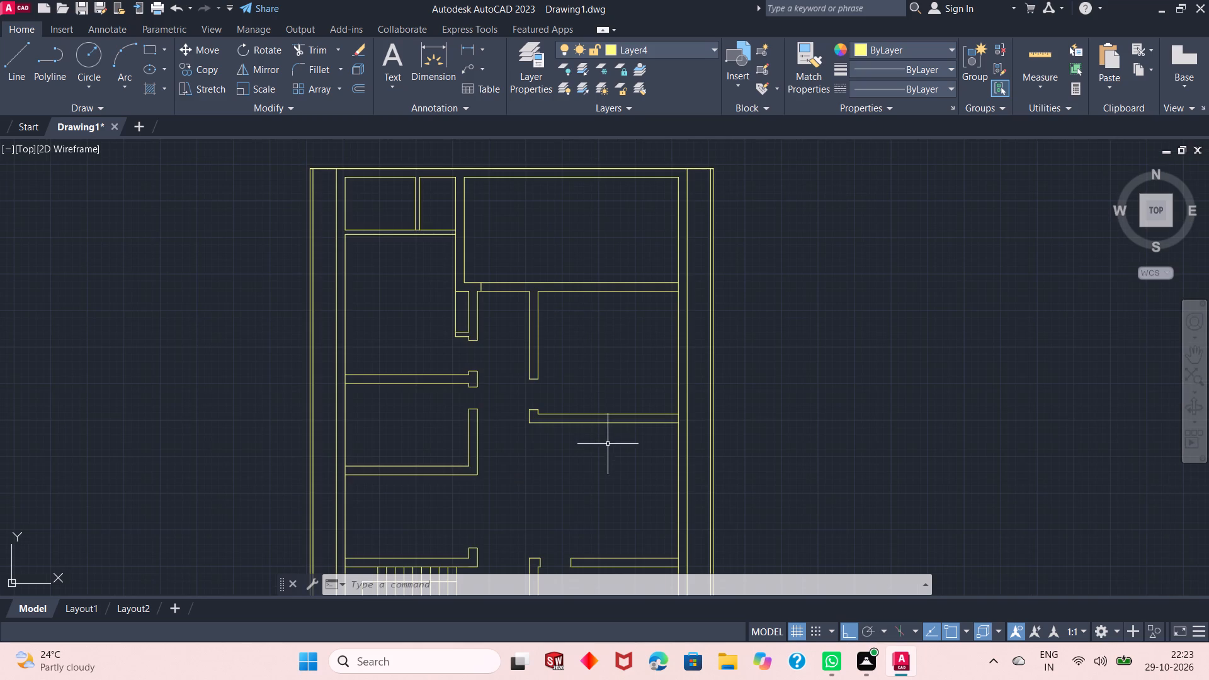
pyautogui.scroll(-1, 601, 460)
pyautogui.scroll(2, 587, 305)
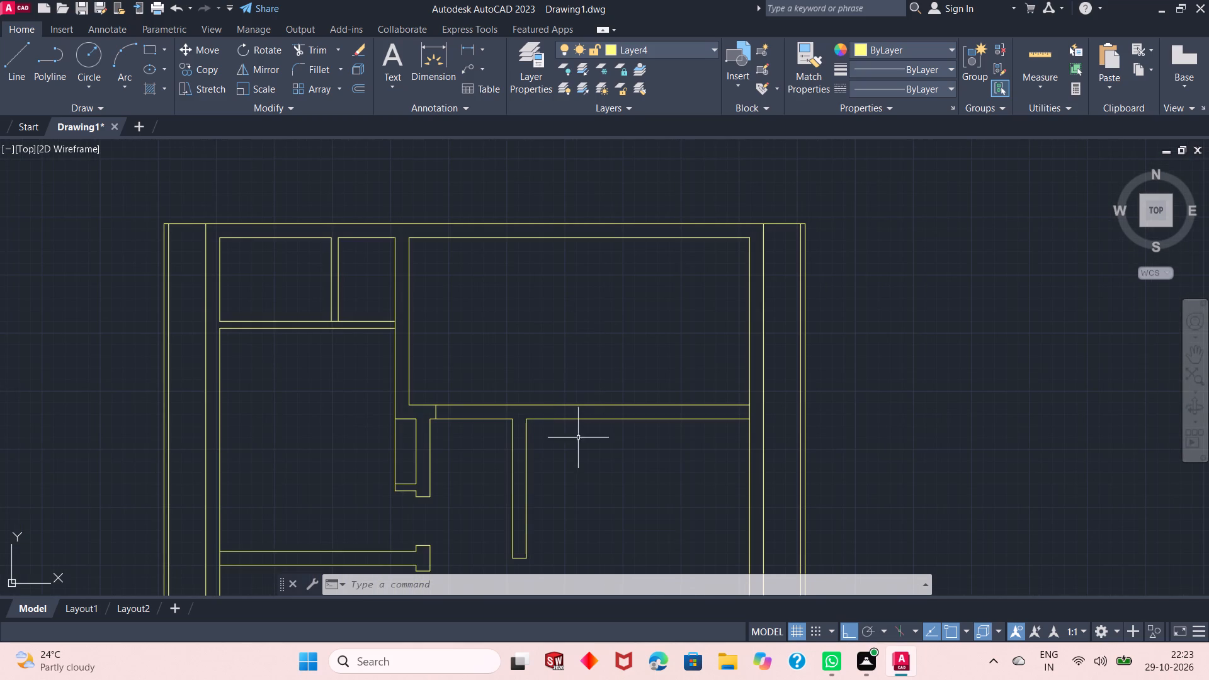
# Trim the right outer wall's inner line between the two faces of the horizontal wall below the large upper-right room.
pyautogui.scroll(-1, 580, 443)
pyautogui.scroll(1, 651, 372)
pyautogui.scroll(-1, 645, 368)
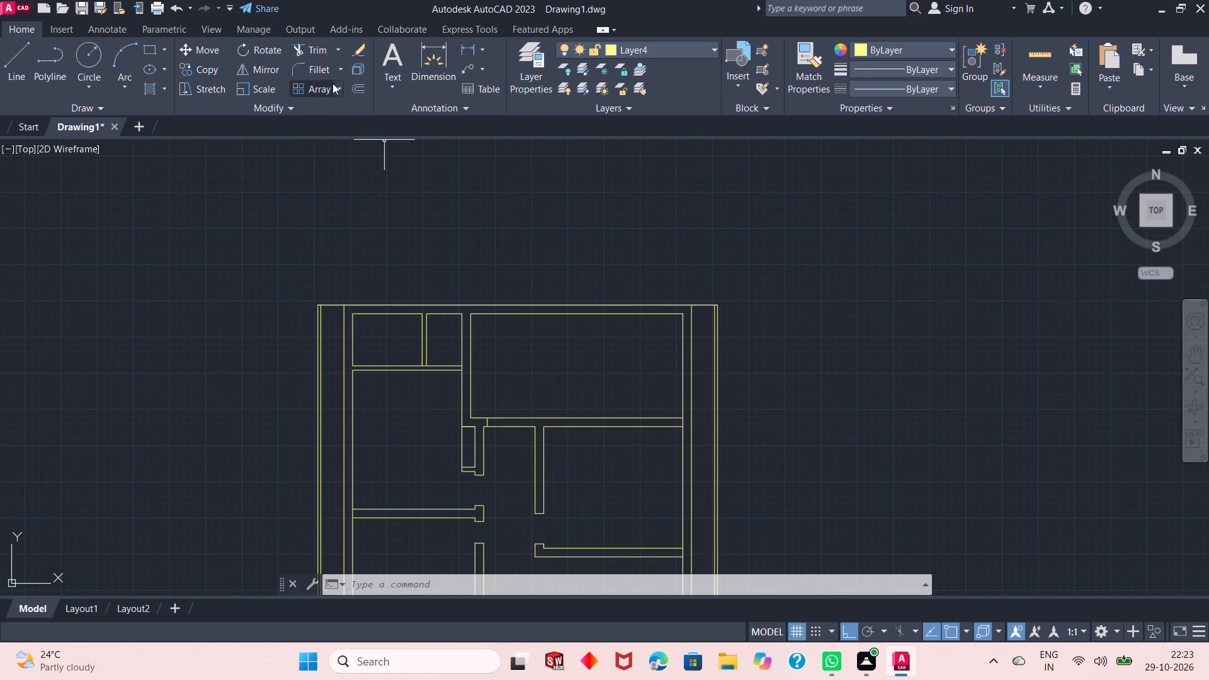
pyautogui.click(309, 43)
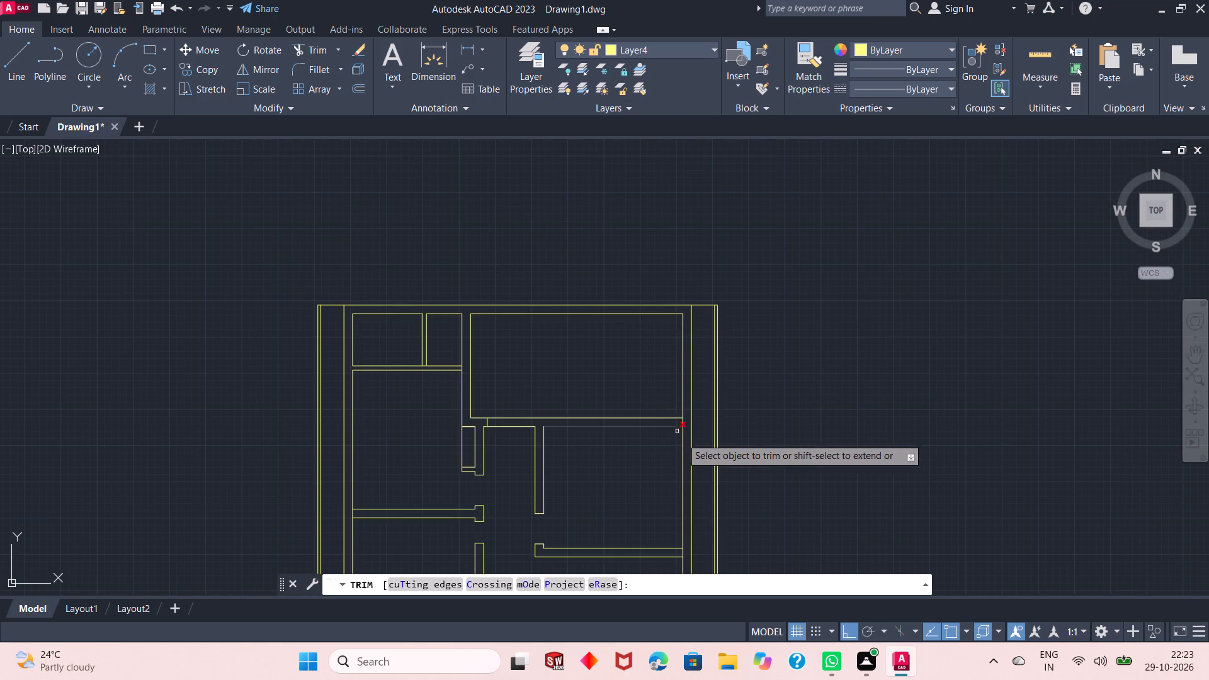
pyautogui.scroll(3, 686, 421)
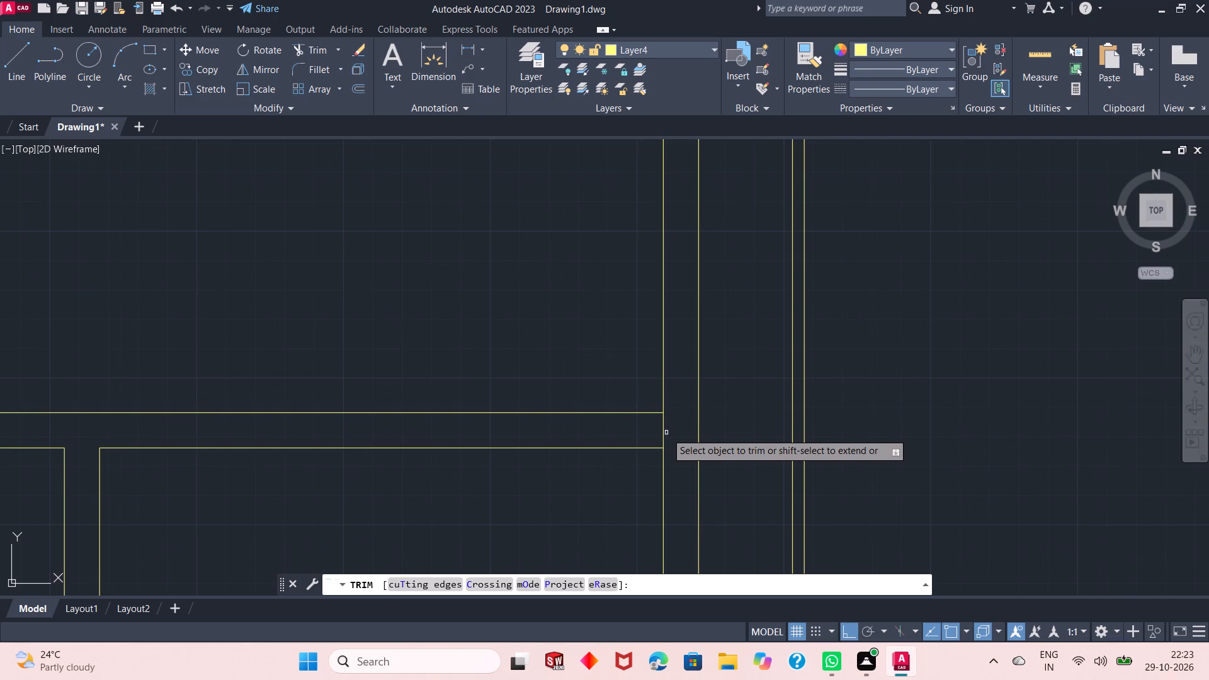
pyautogui.click(667, 433)
pyautogui.click(660, 433)
pyautogui.rightClick(563, 336)
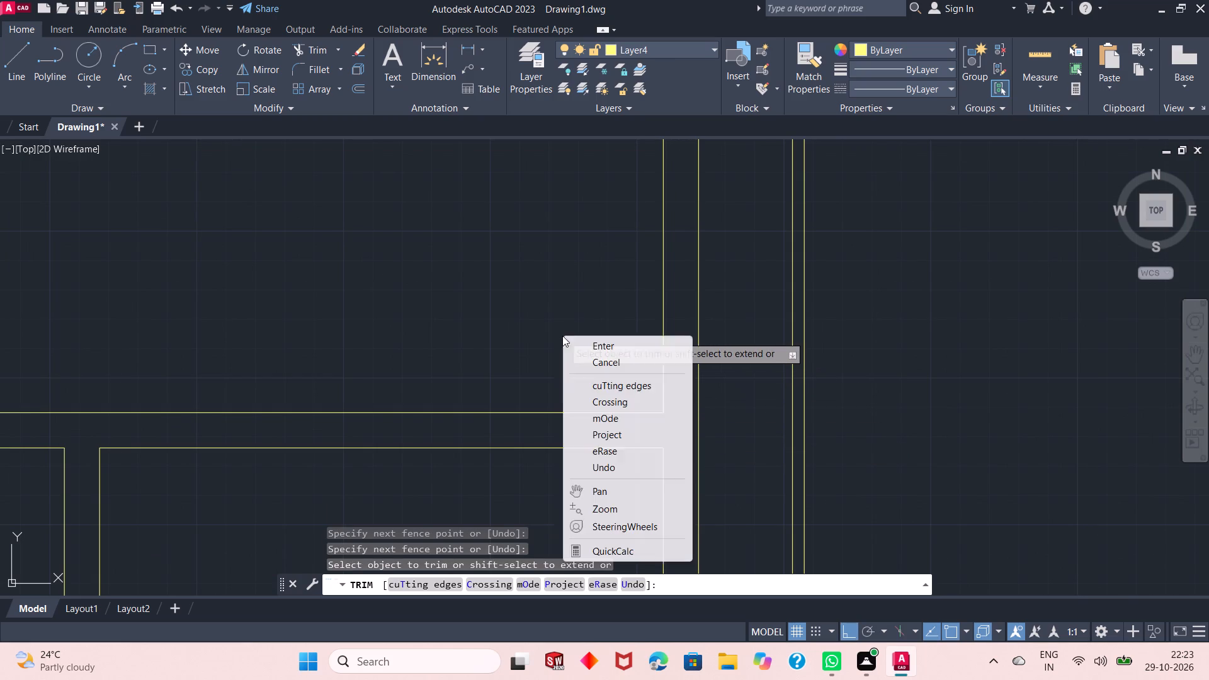
pyautogui.click(581, 346)
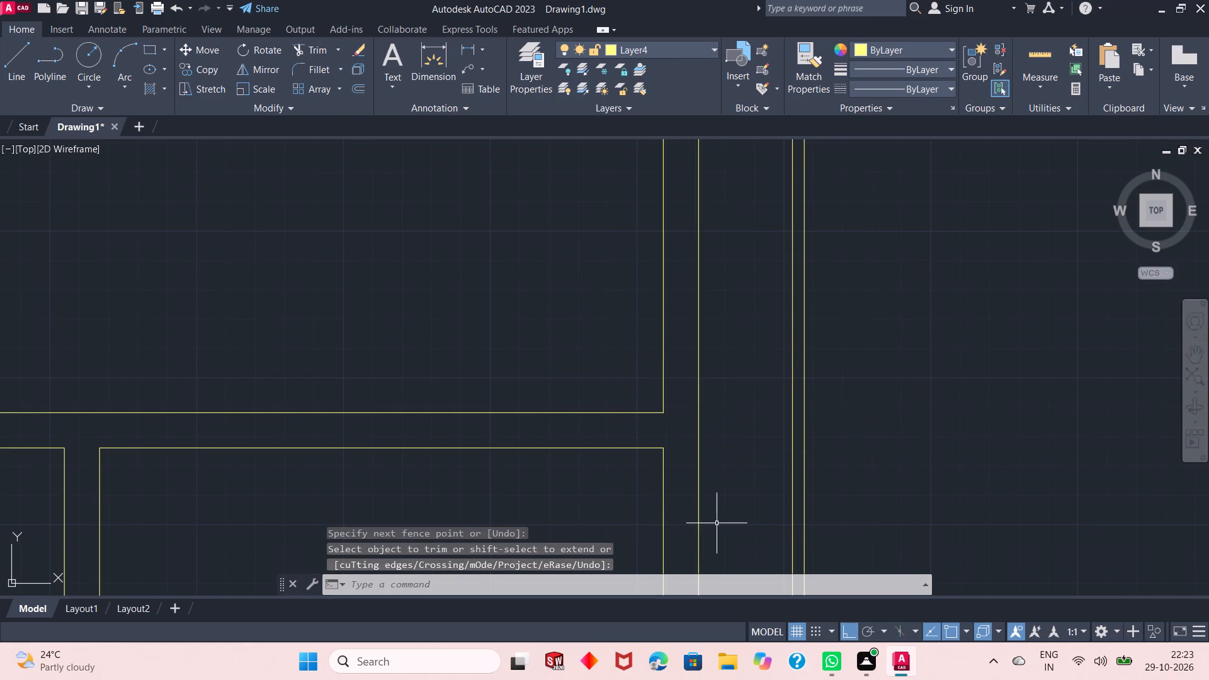
# Examine the remaining wall junctions around the upper rooms and along the outer walls.
pyautogui.scroll(-2, 752, 533)
pyautogui.scroll(-1, 764, 421)
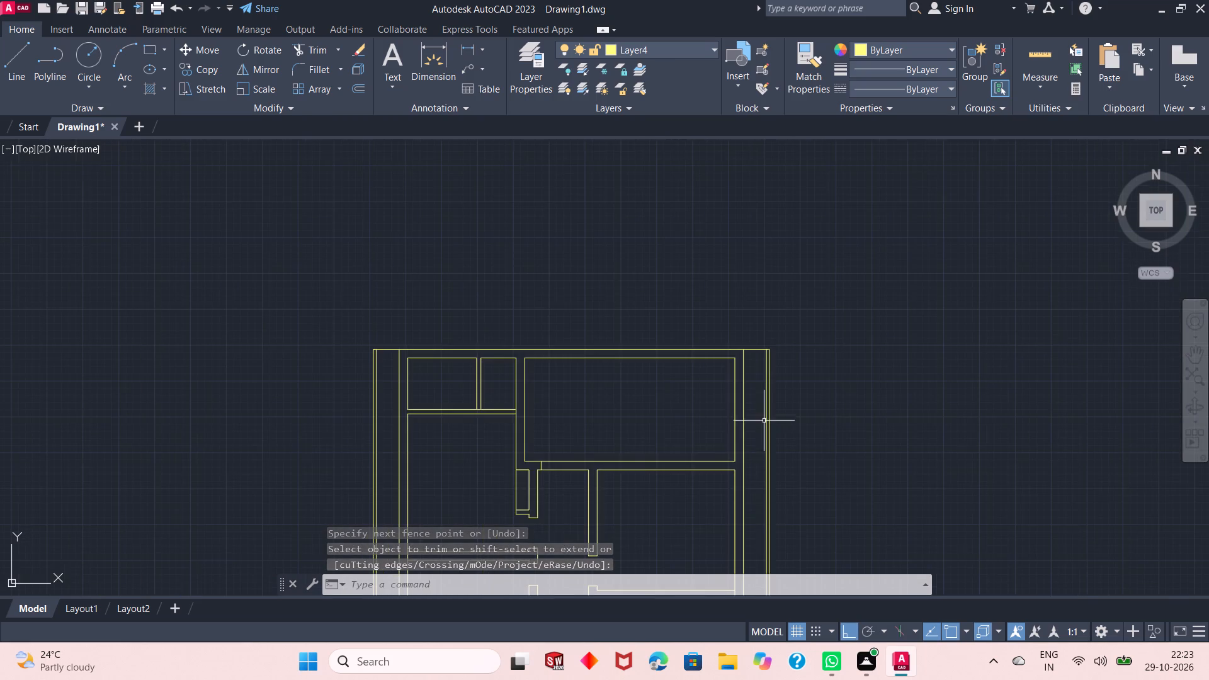
pyautogui.scroll(1, 612, 471)
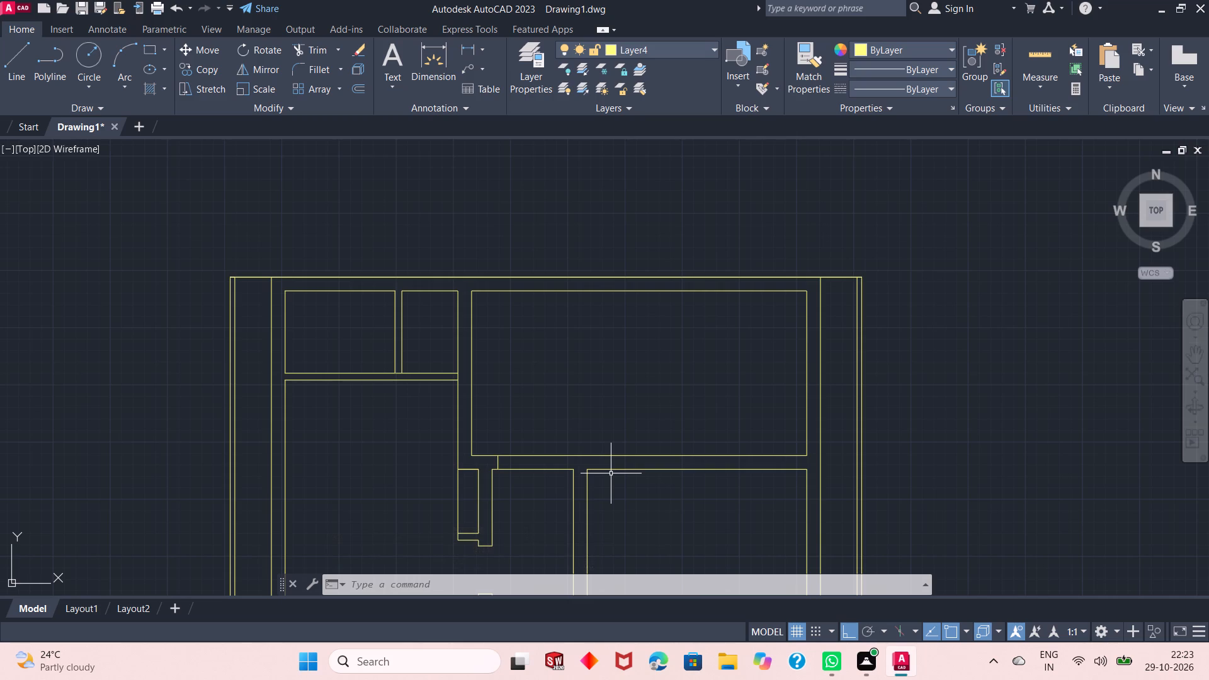
pyautogui.scroll(-1, 692, 506)
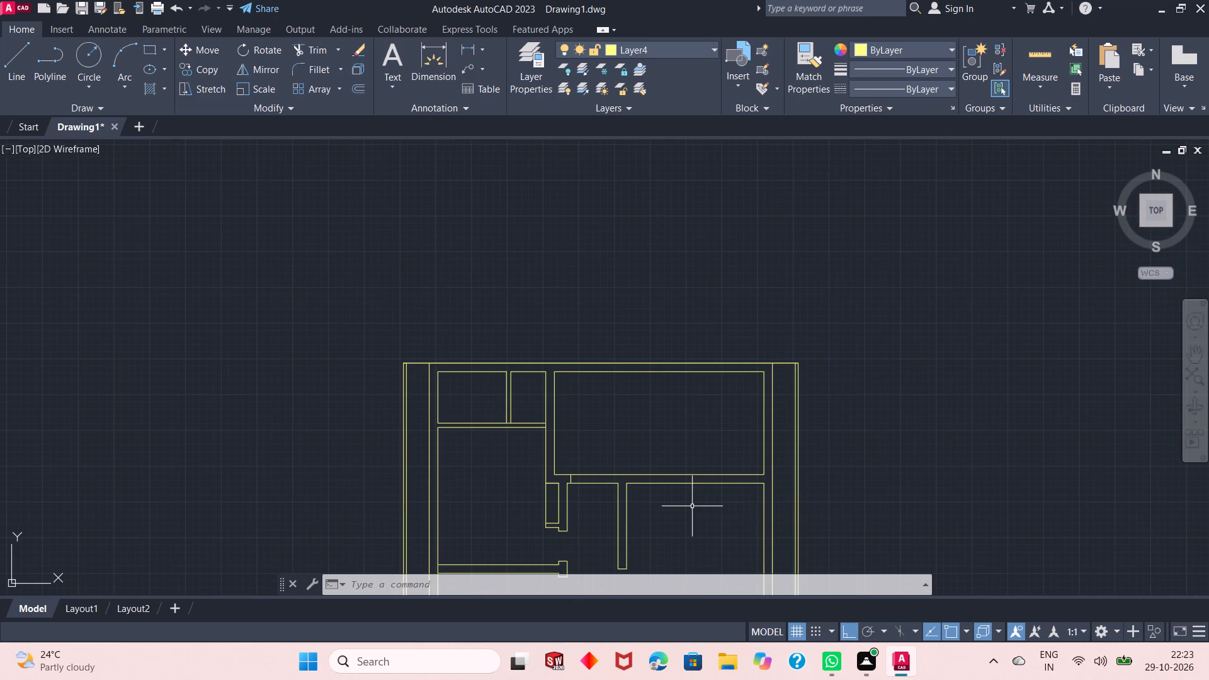
pyautogui.scroll(1, 656, 457)
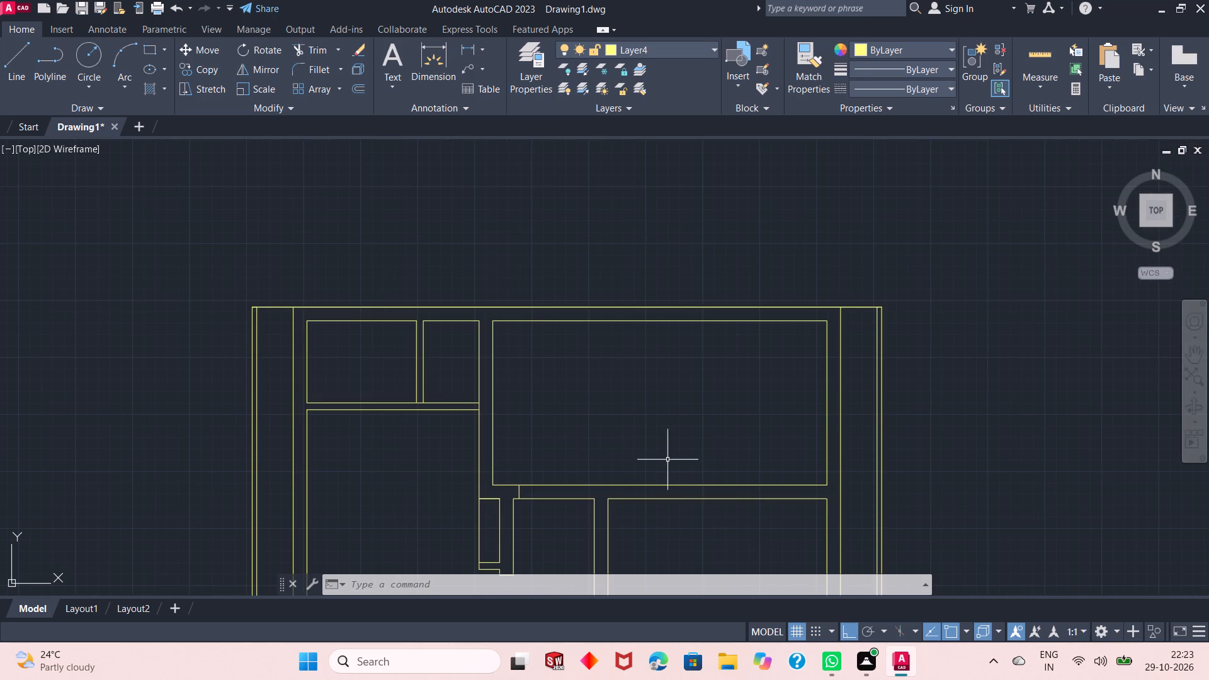
pyautogui.scroll(2, 677, 456)
pyautogui.scroll(-1, 661, 433)
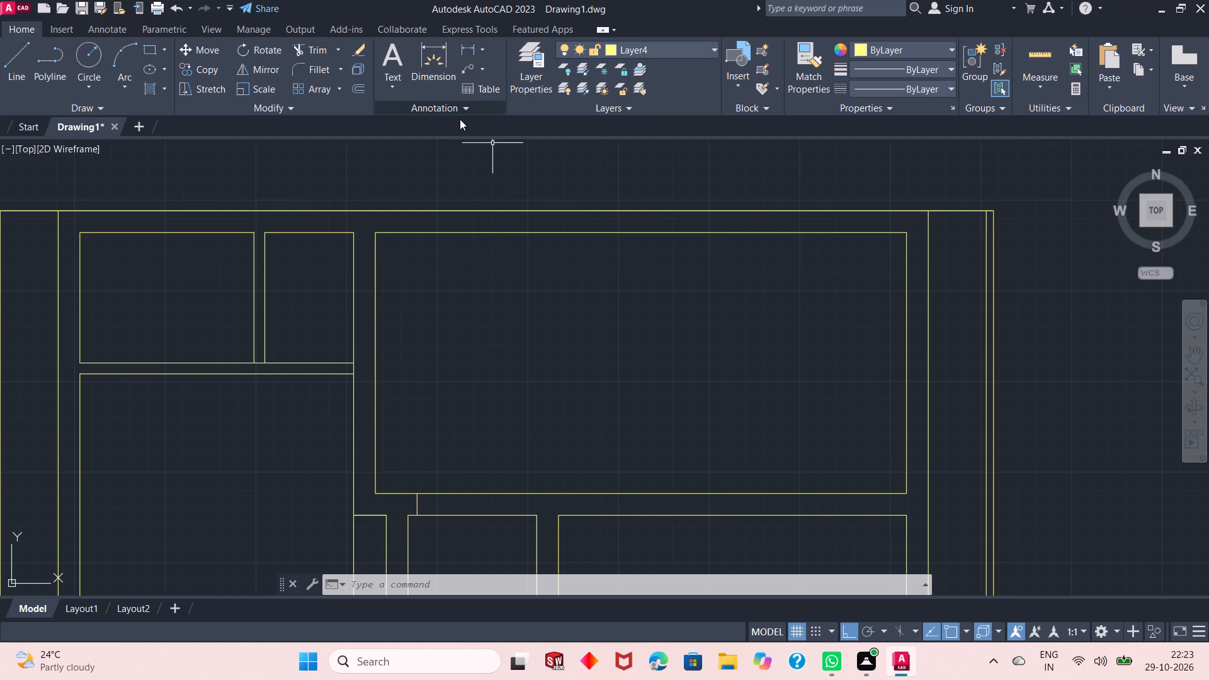
pyautogui.scroll(-2, 479, 247)
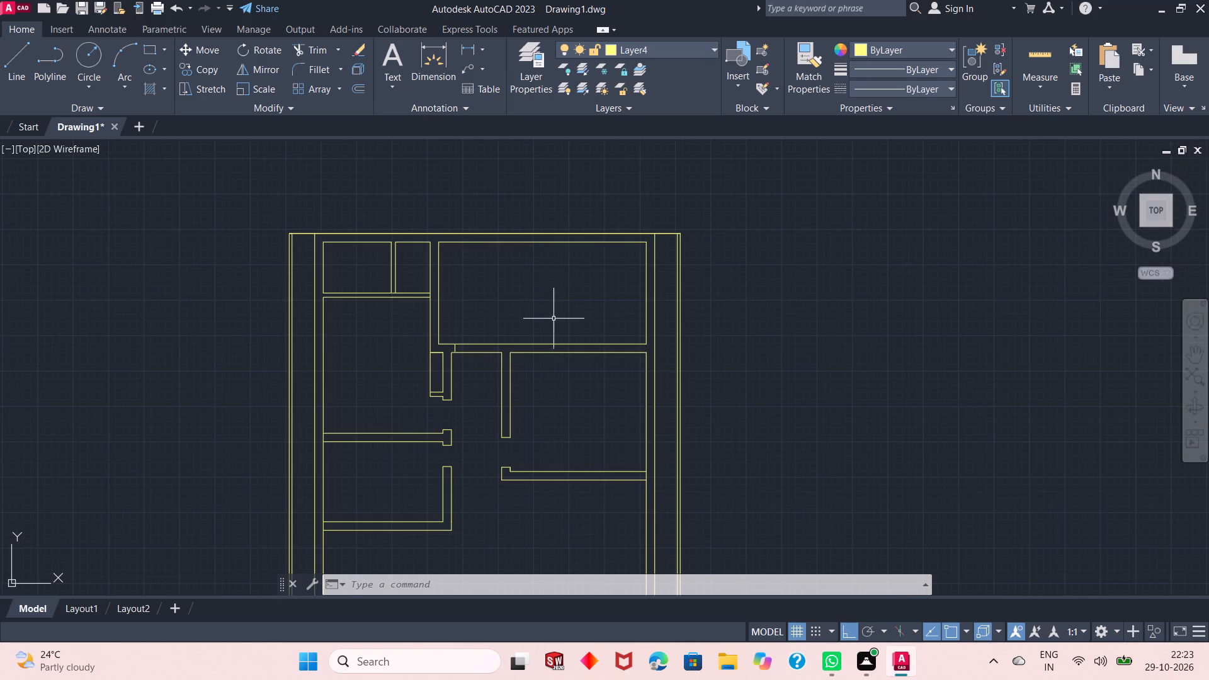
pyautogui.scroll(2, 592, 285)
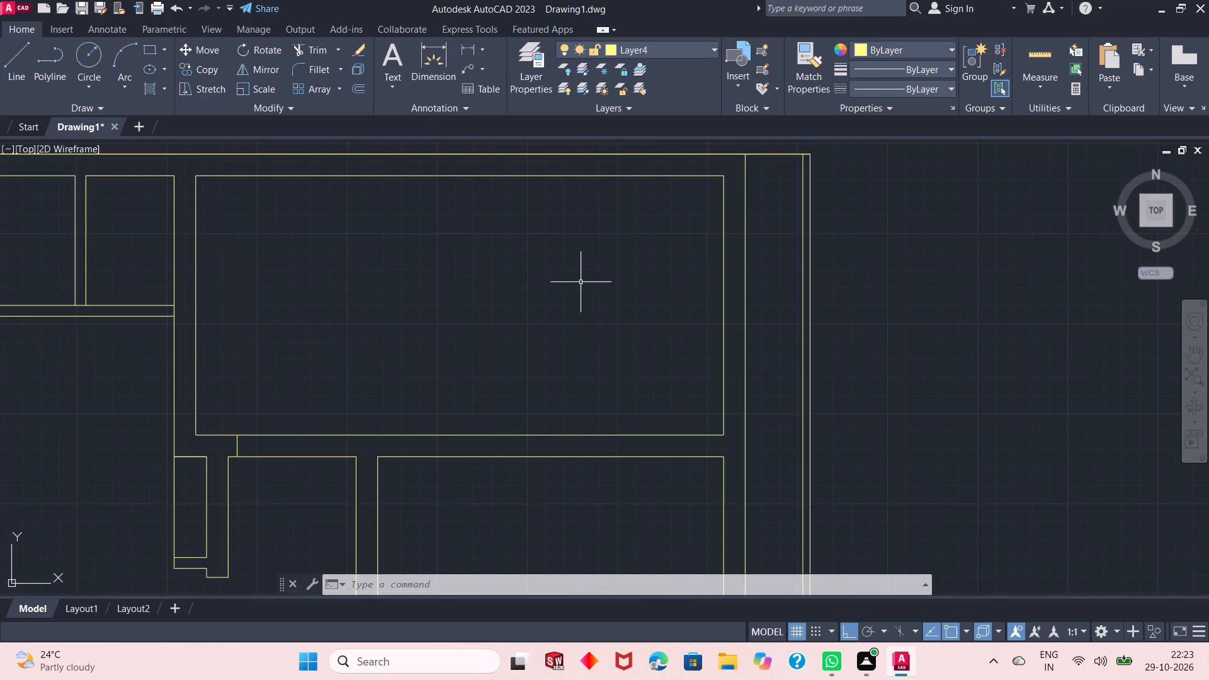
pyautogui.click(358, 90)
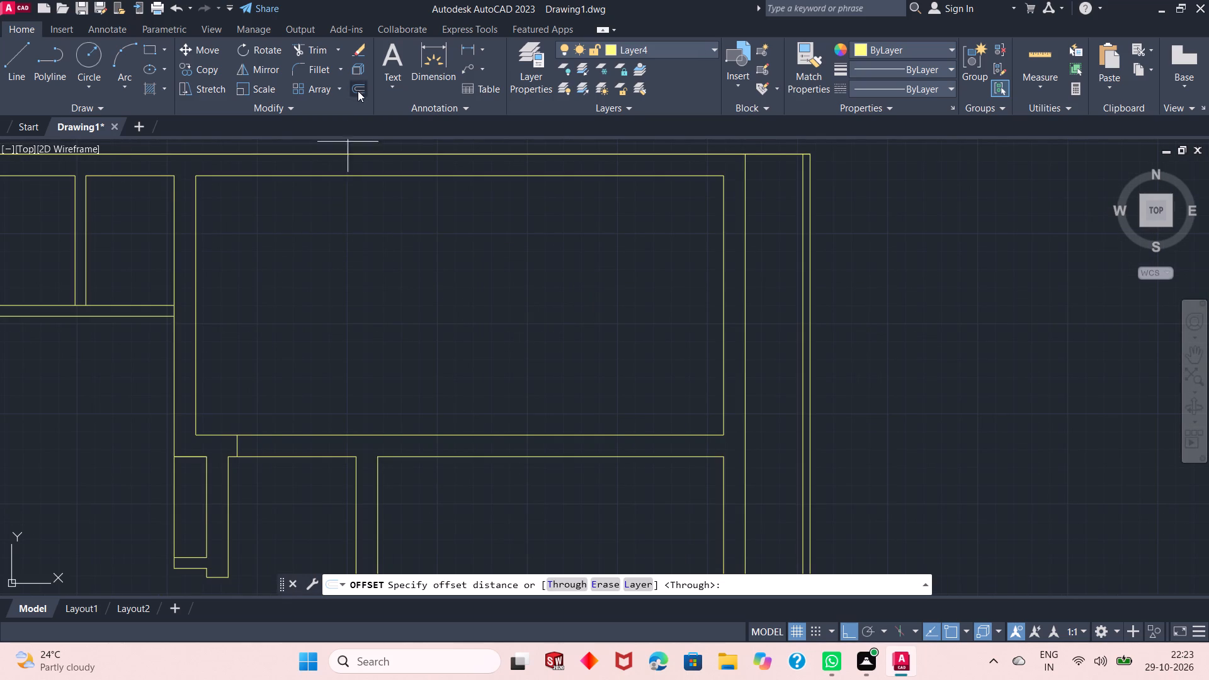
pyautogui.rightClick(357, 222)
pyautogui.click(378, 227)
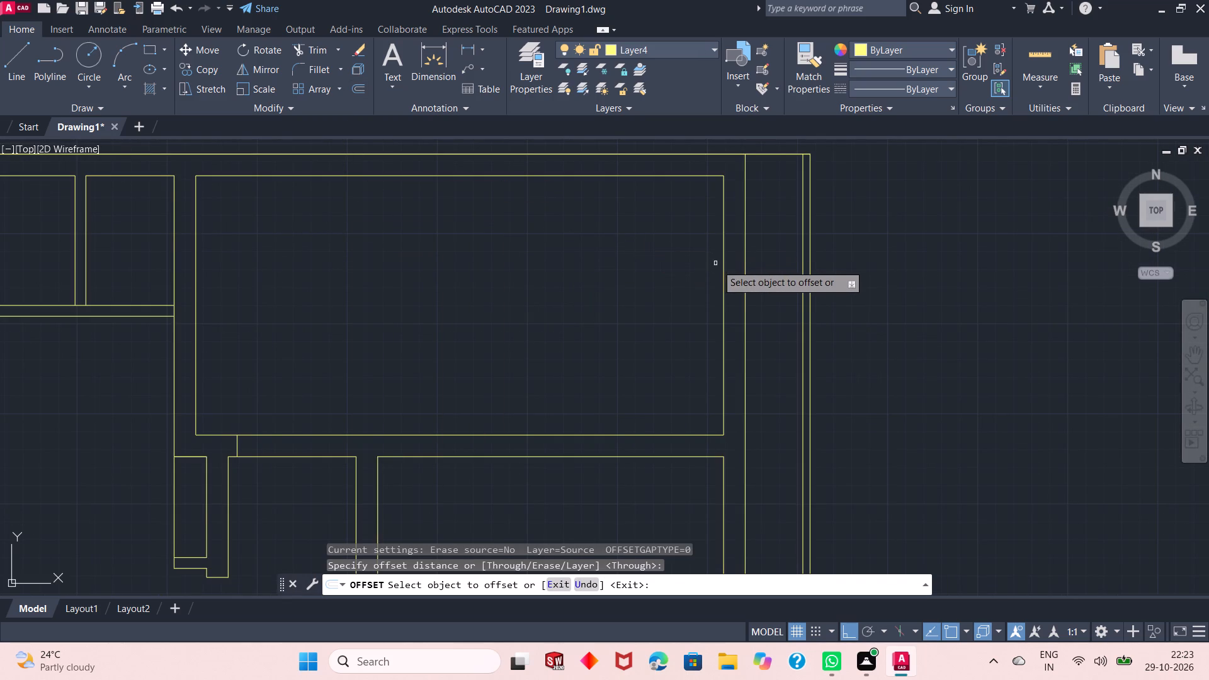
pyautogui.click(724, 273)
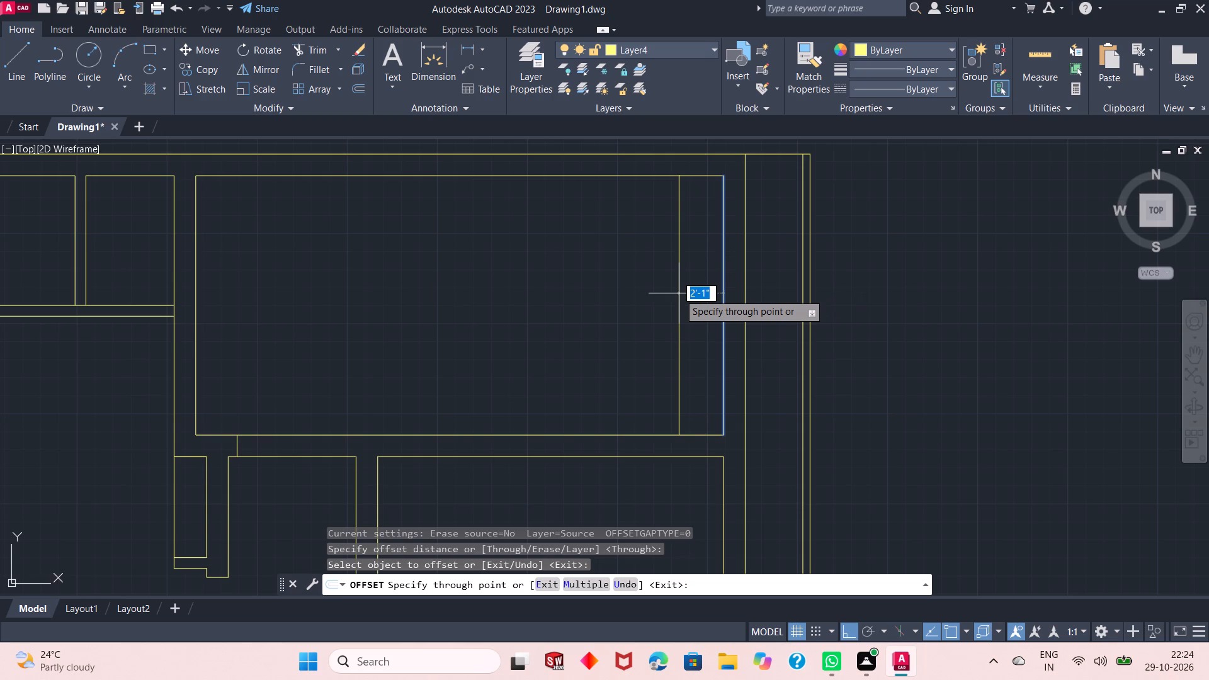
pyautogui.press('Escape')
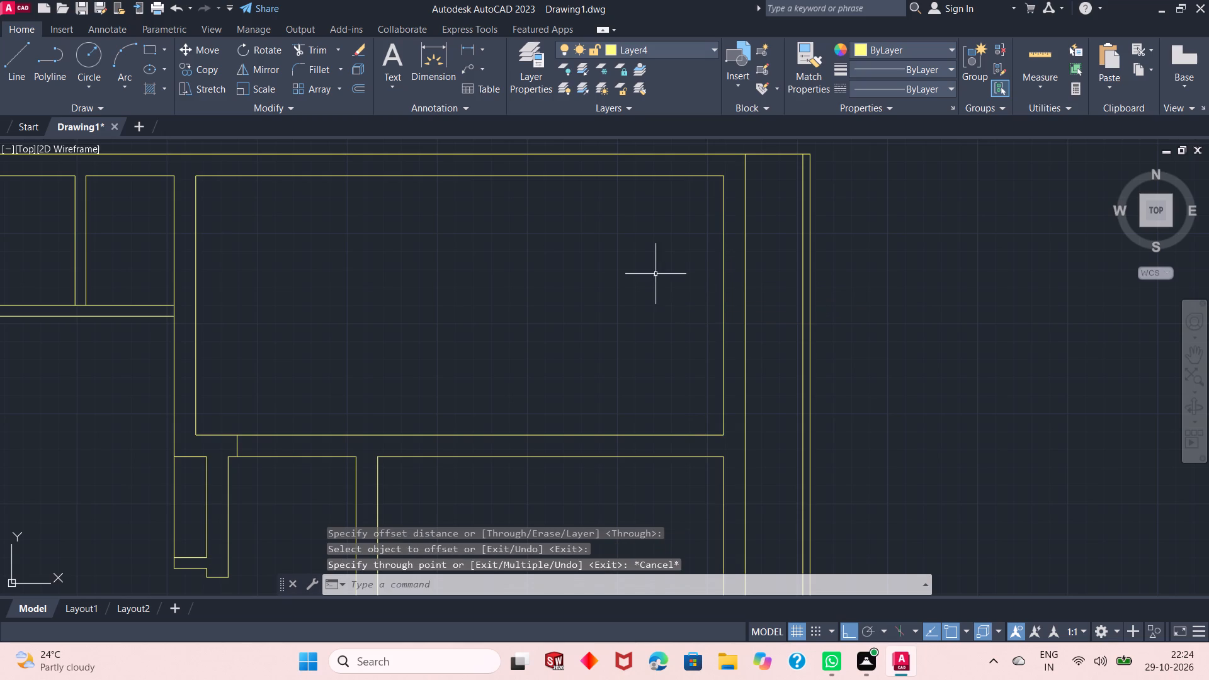
# Offset the left inner wall line of the large upper-right room 16' into the room, towards the right outer wall.
pyautogui.click(356, 91)
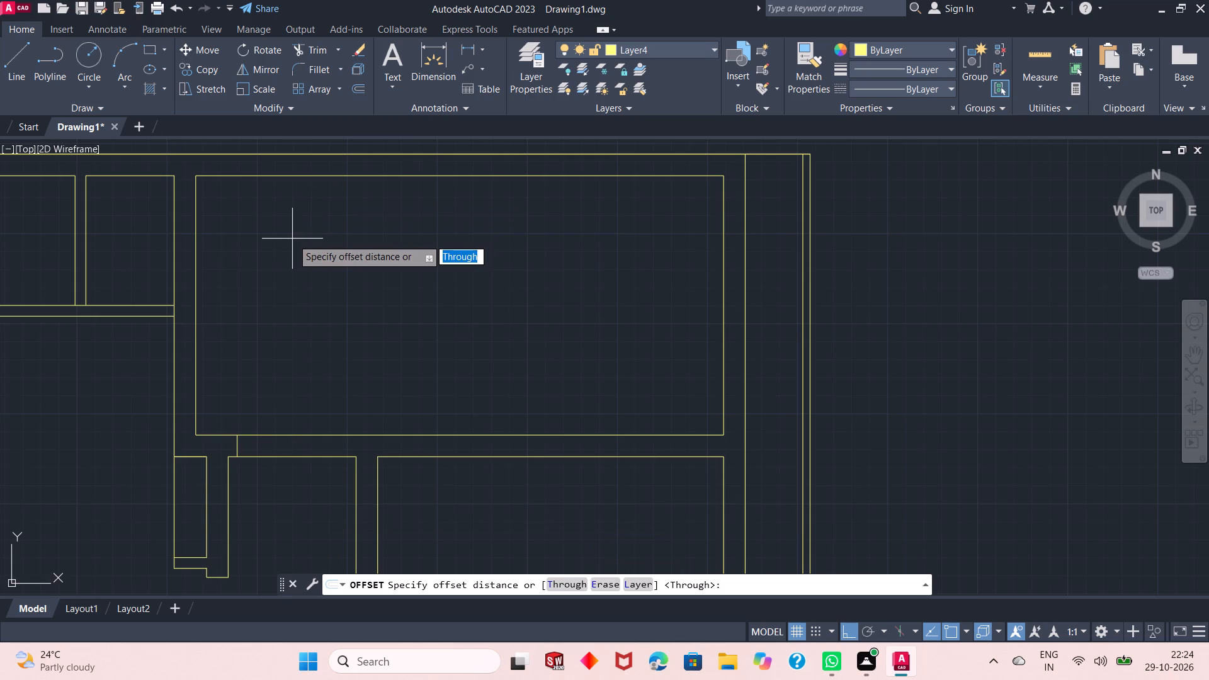
pyautogui.rightClick(292, 239)
pyautogui.click(322, 246)
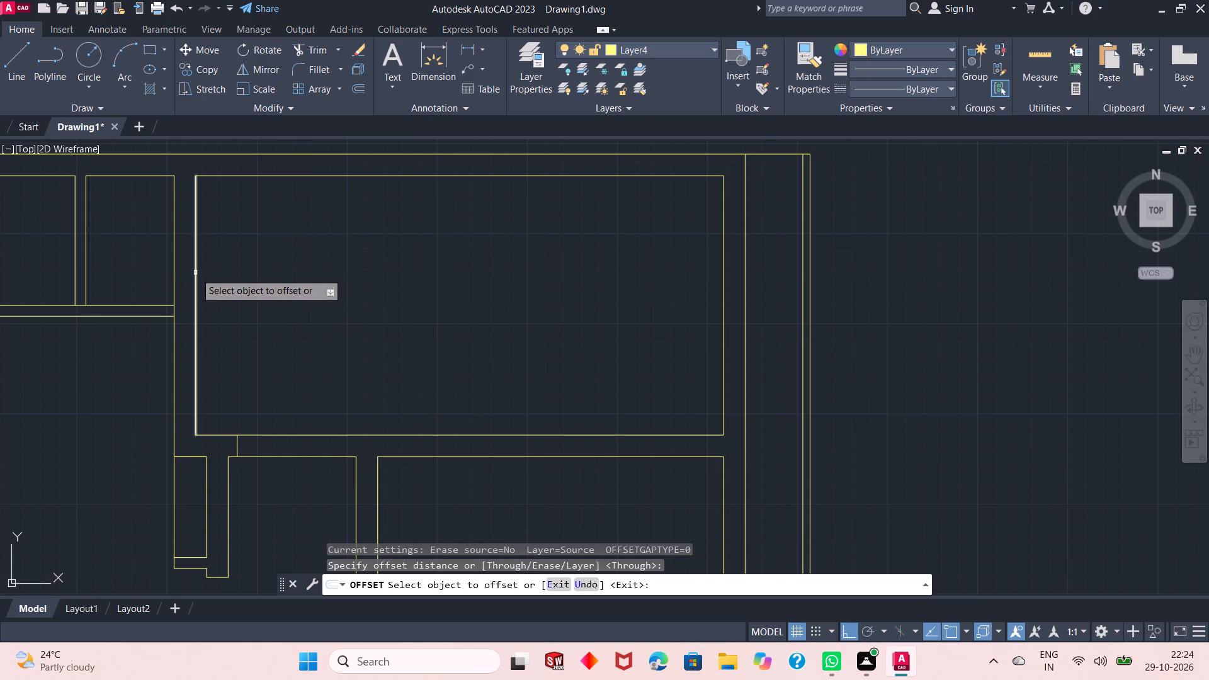
pyautogui.click(195, 273)
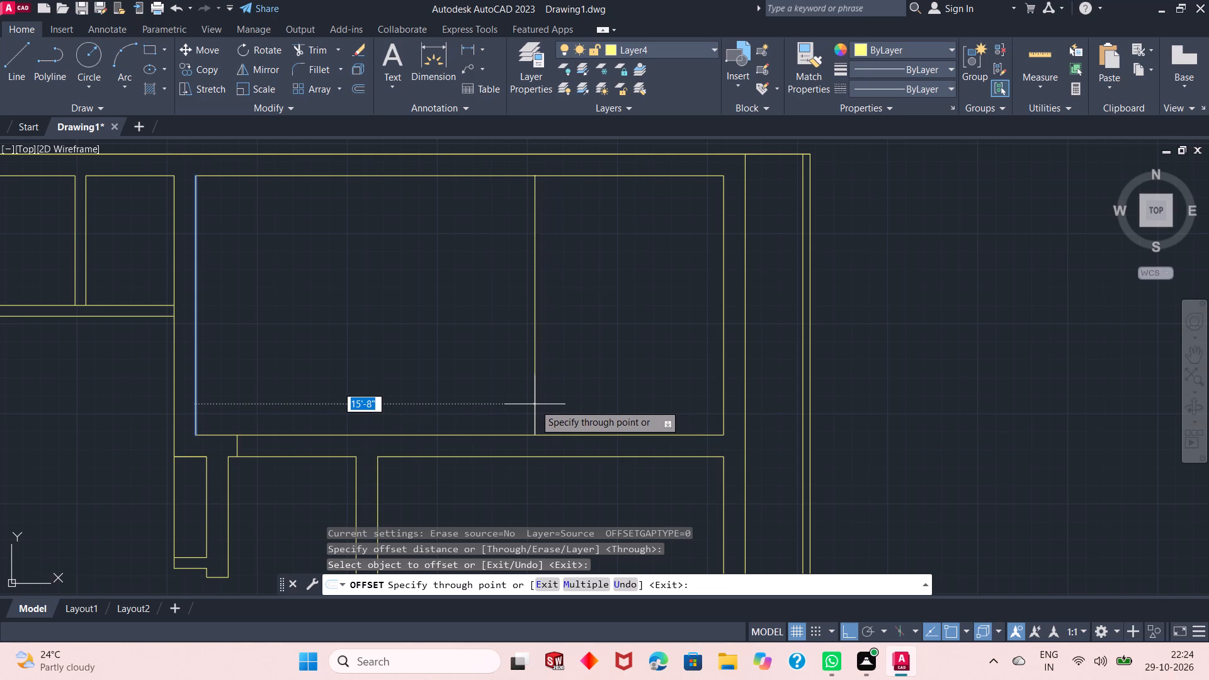
pyautogui.write("16'")
pyautogui.press('Return')
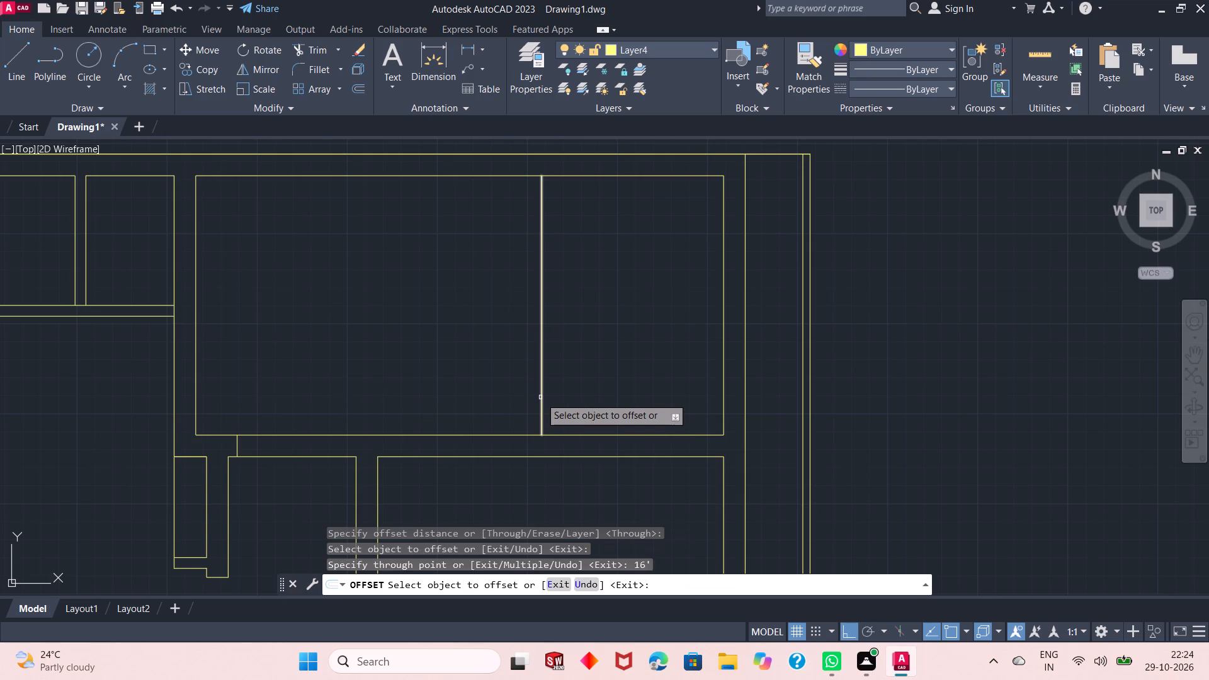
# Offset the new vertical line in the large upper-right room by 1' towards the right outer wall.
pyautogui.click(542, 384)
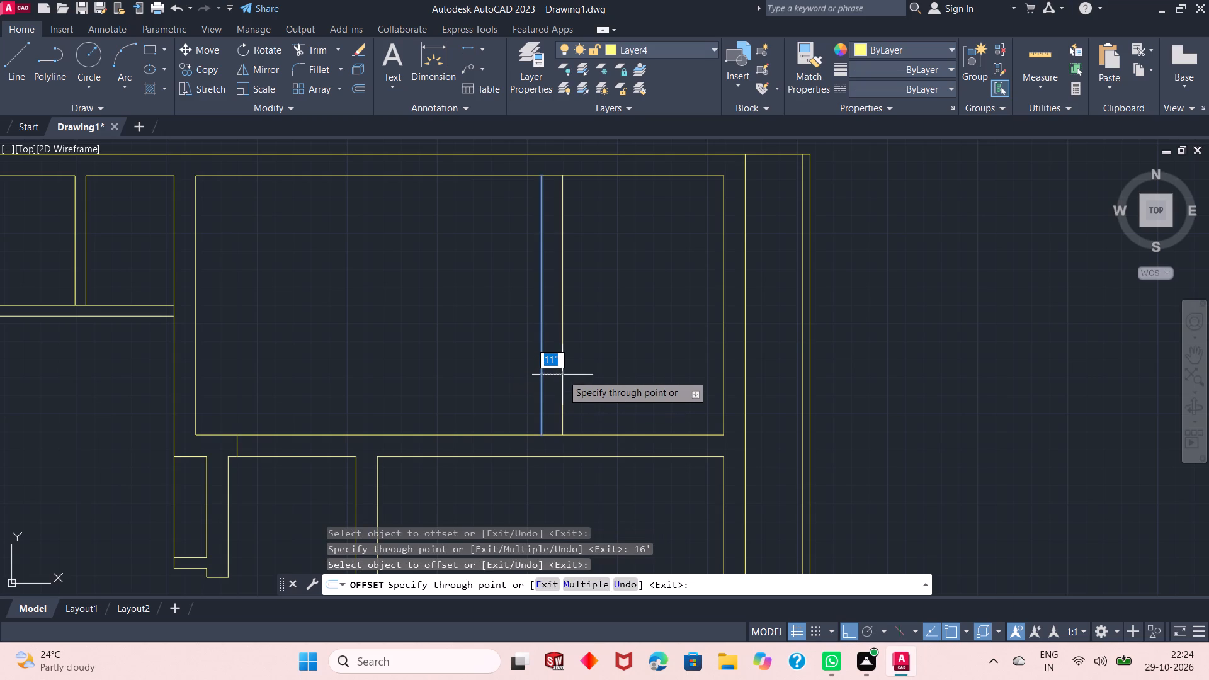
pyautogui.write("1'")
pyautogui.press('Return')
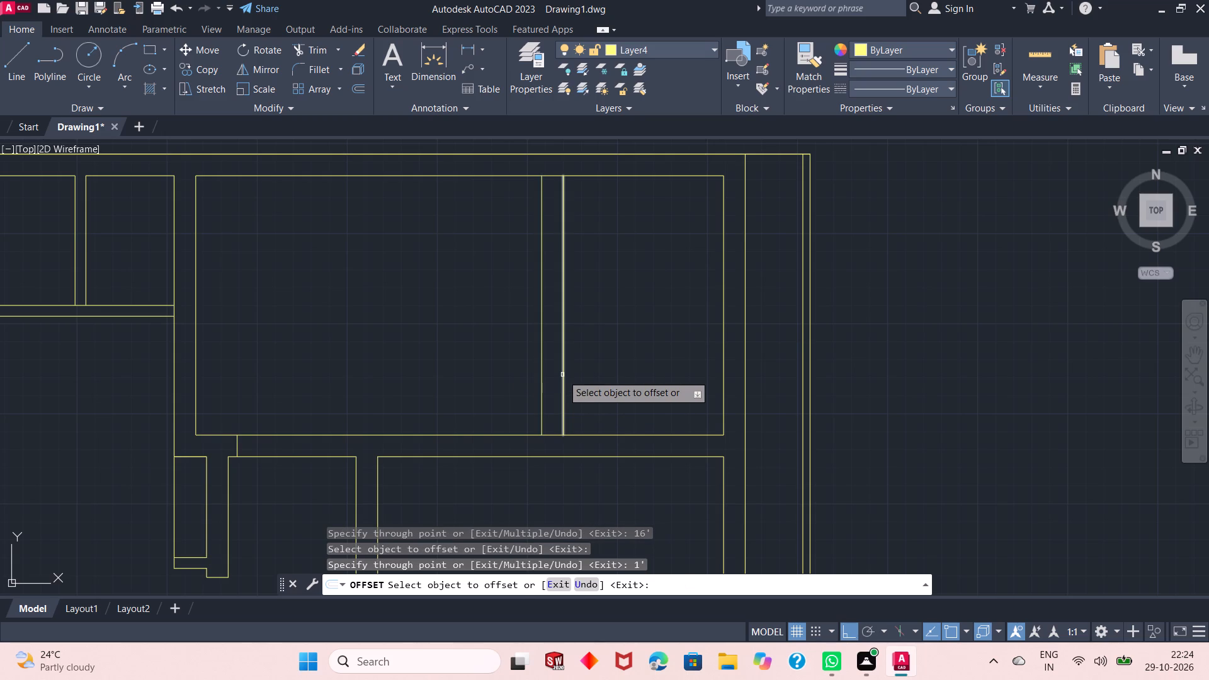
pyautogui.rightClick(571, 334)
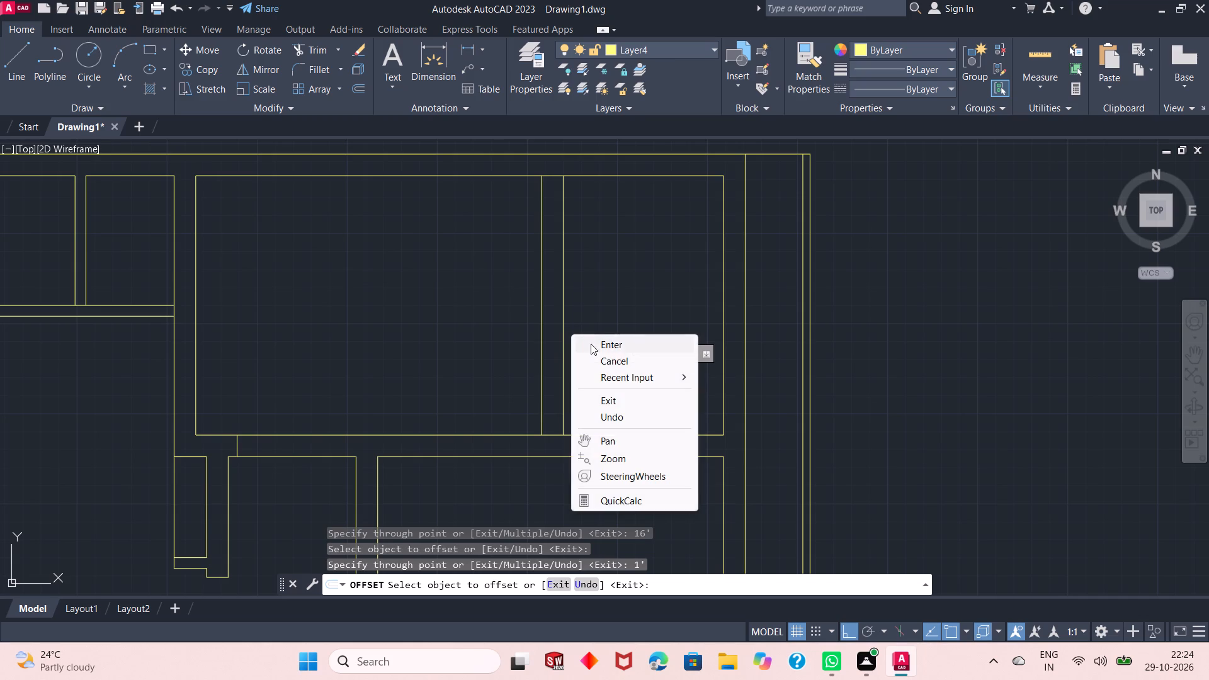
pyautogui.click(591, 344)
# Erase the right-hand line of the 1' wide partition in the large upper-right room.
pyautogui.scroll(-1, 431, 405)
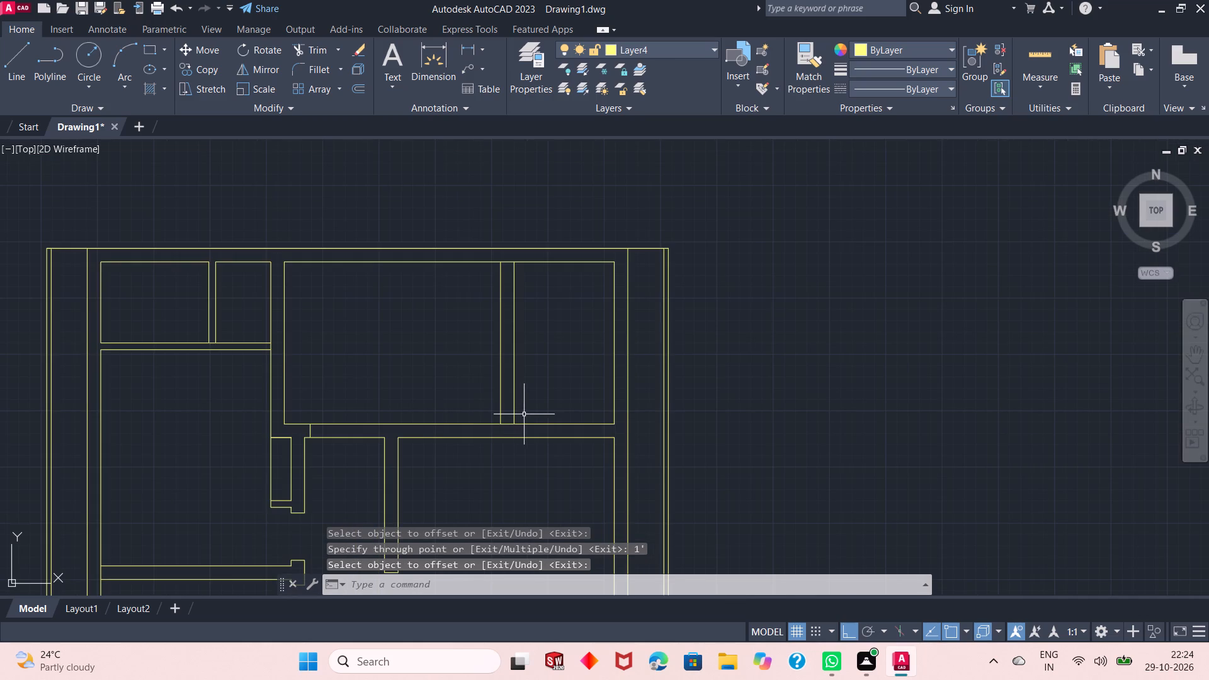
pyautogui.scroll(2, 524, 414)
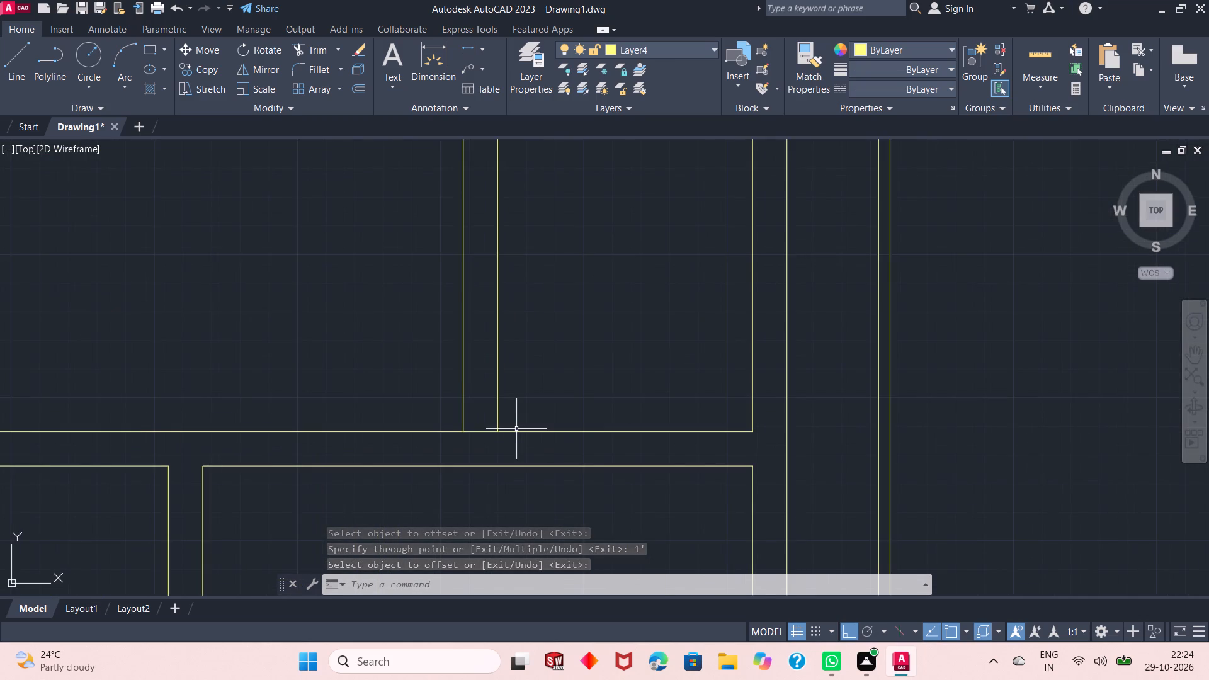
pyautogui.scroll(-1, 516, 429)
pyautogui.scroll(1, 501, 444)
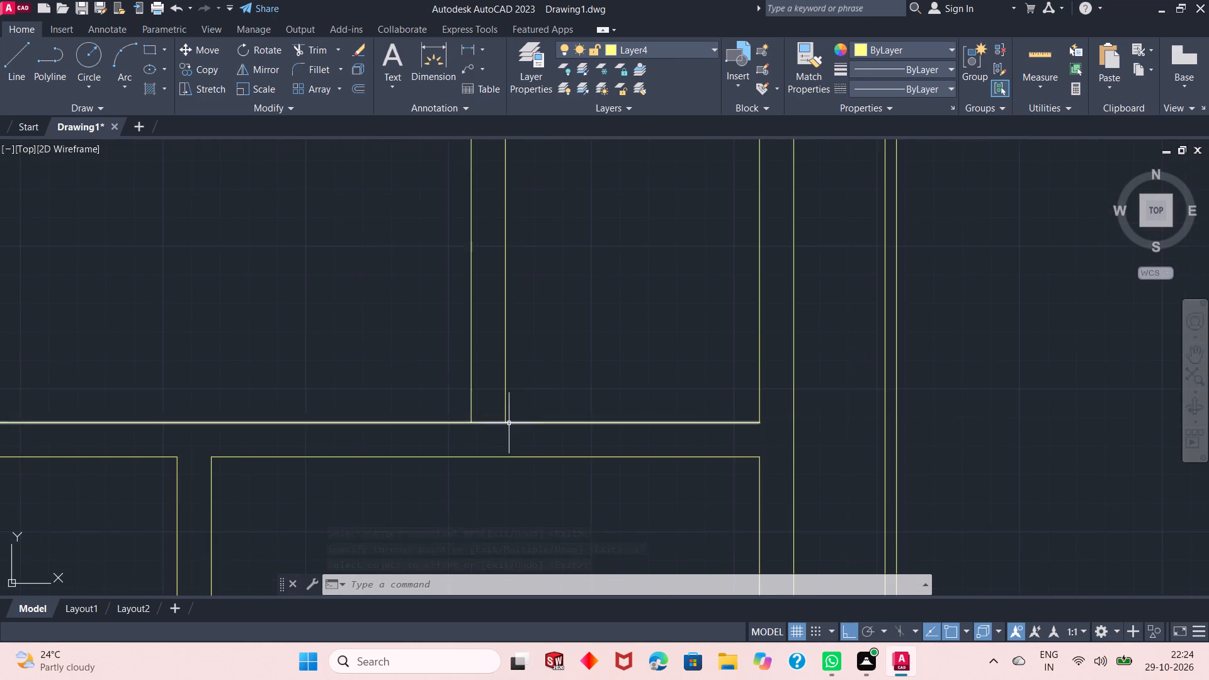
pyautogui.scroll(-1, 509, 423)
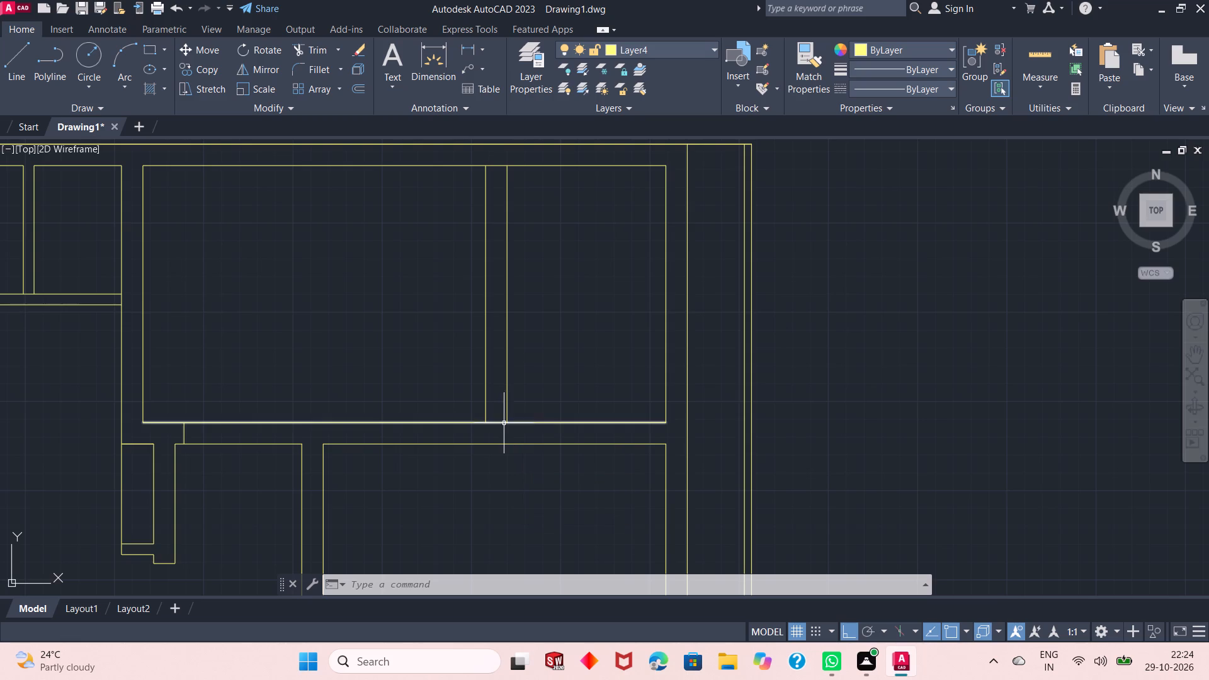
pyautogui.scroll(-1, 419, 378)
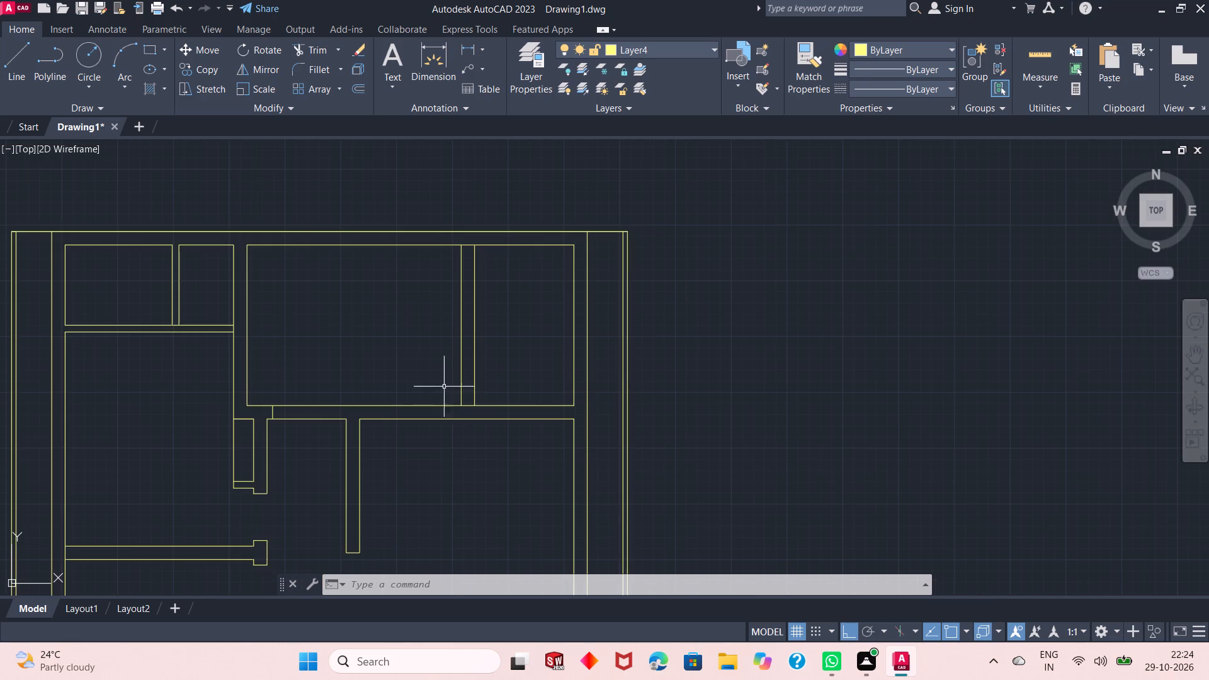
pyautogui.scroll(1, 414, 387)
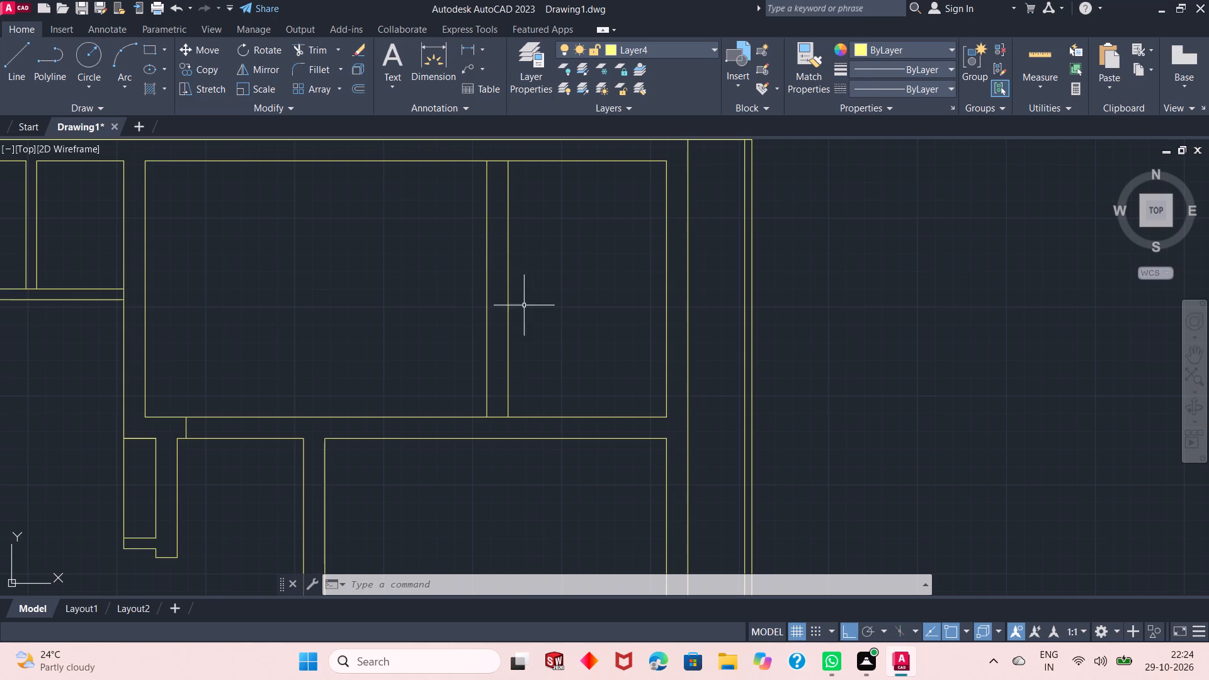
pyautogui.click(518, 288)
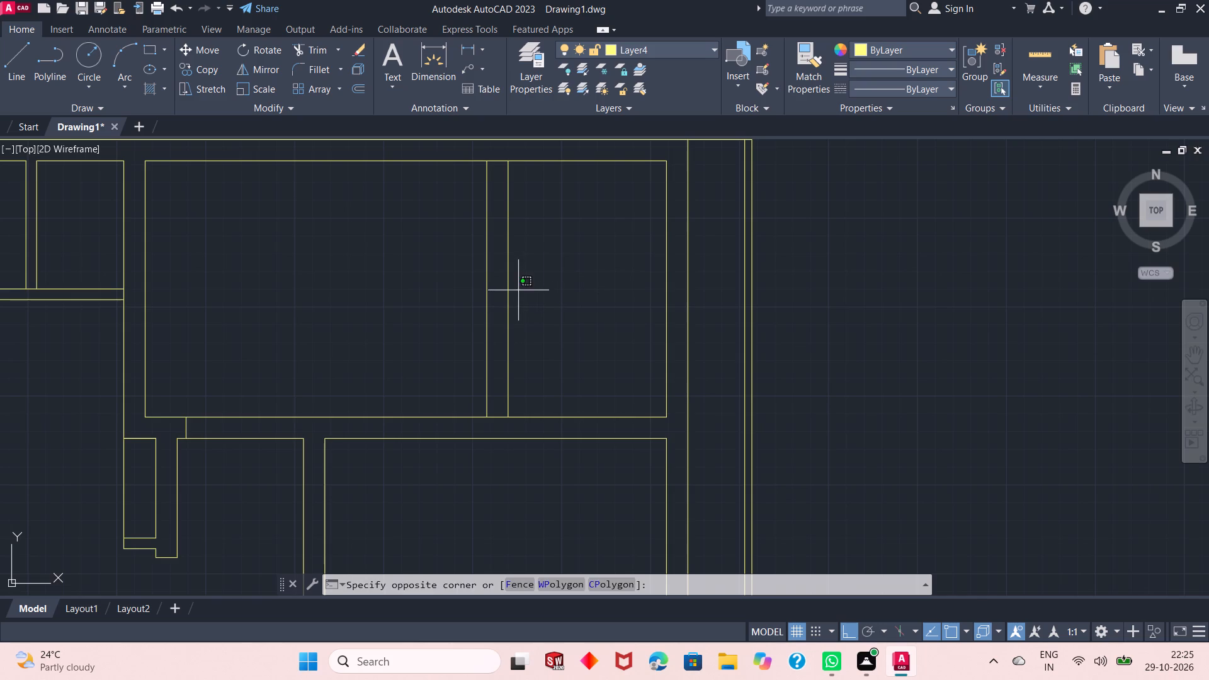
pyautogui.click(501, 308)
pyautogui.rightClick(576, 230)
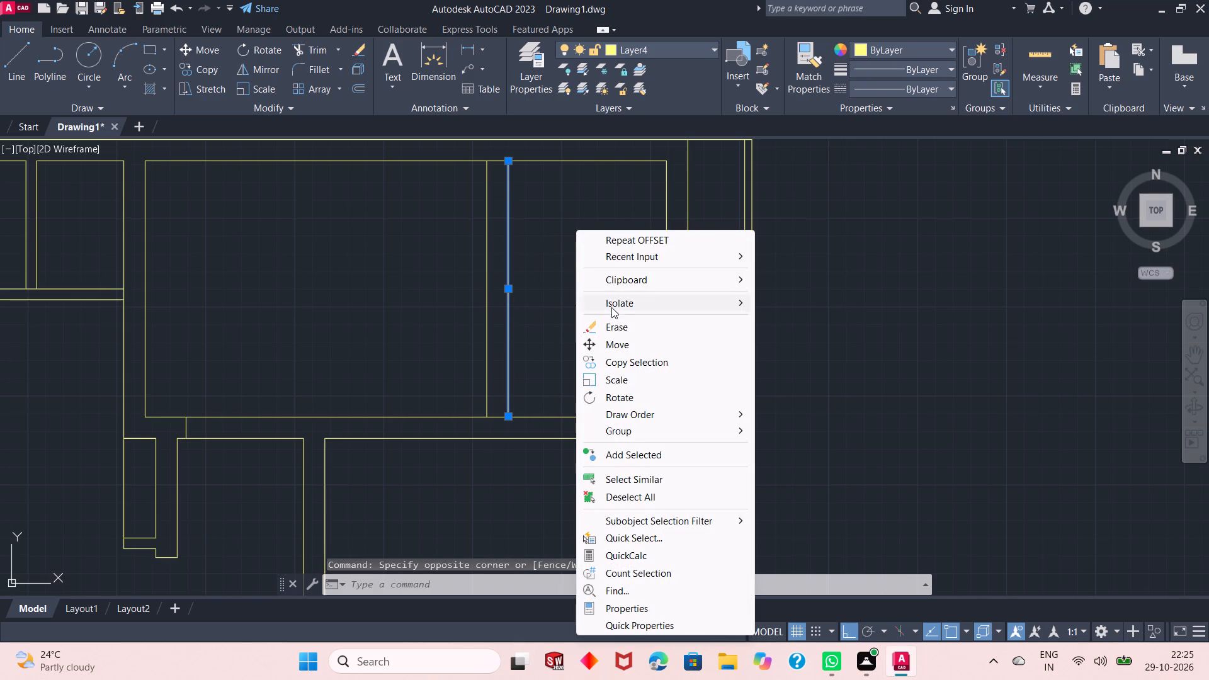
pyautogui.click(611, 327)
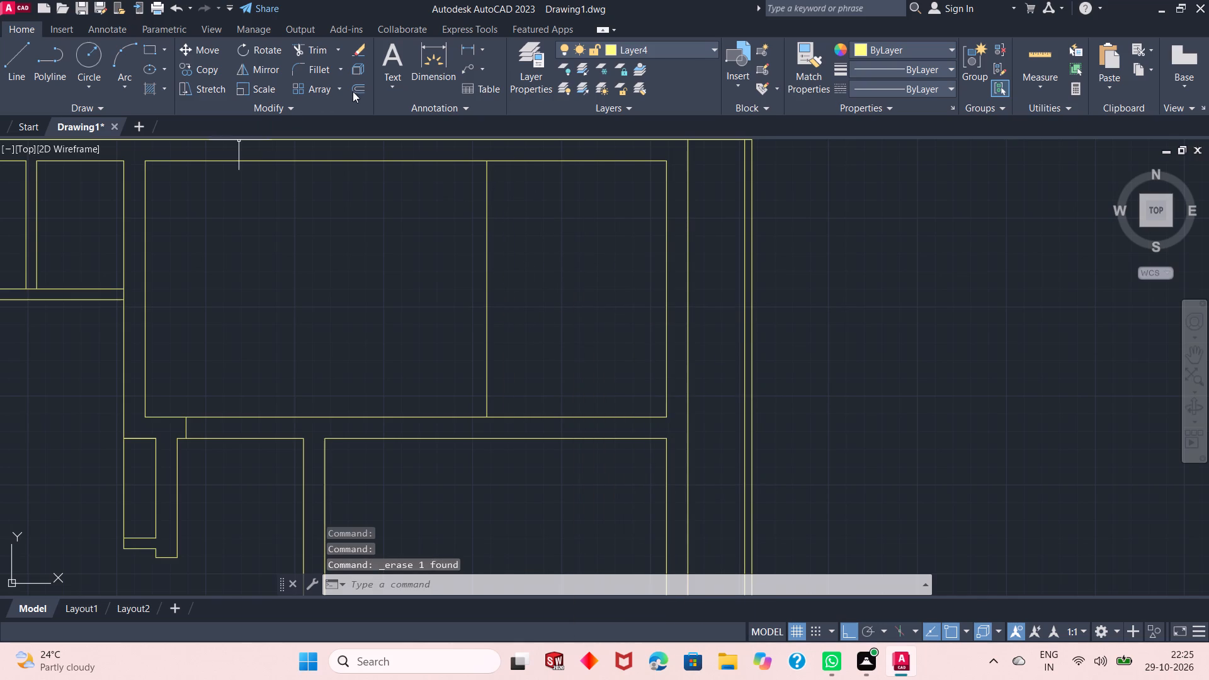
# Offset the remaining partition line in the large upper-right room by 6" towards the right outer wall.
pyautogui.click(360, 91)
pyautogui.rightClick(334, 208)
pyautogui.click(356, 218)
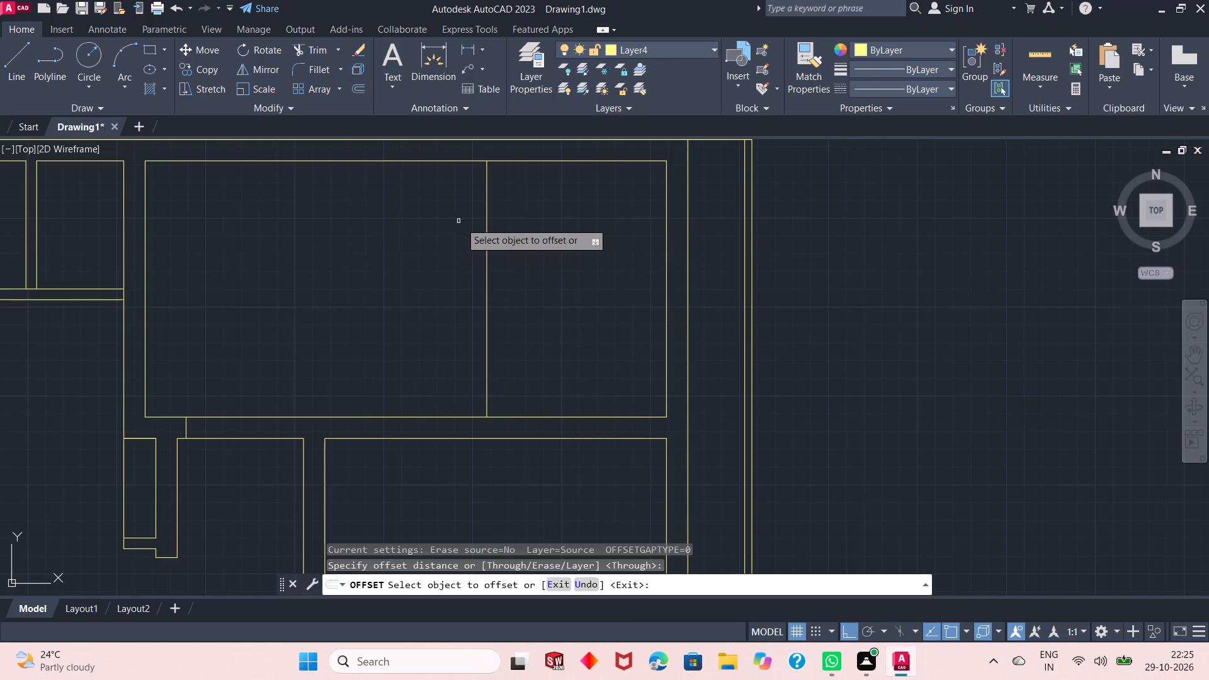
pyautogui.click(485, 241)
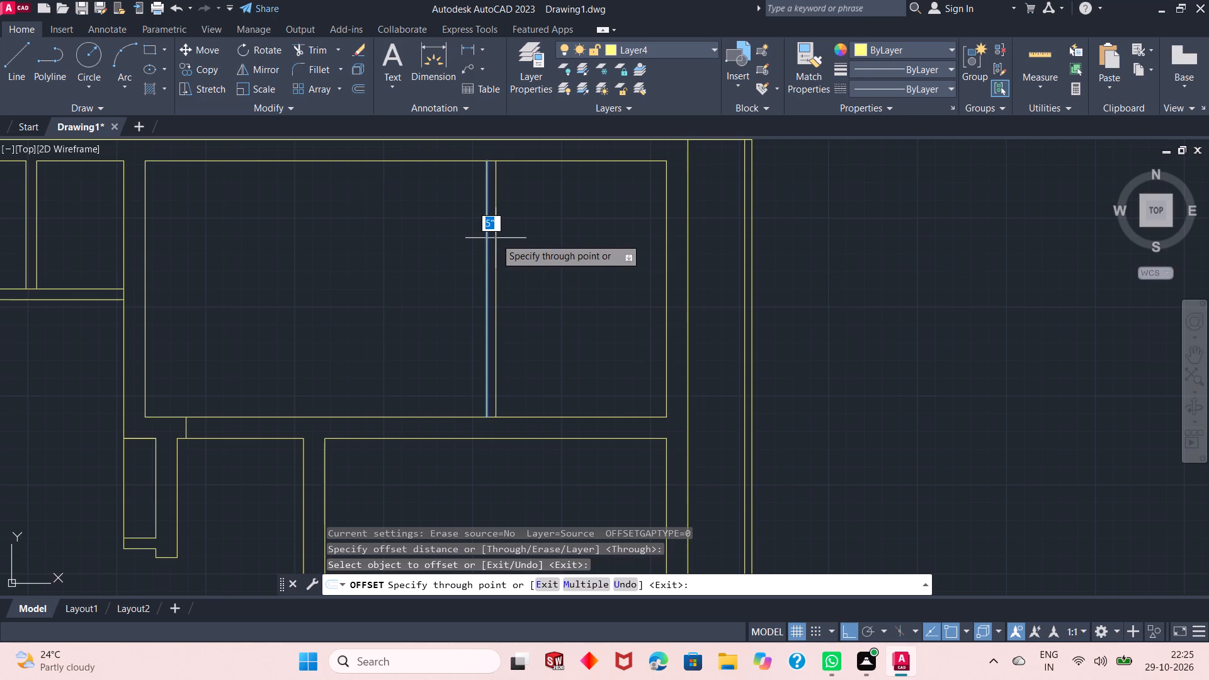
pyautogui.press('6')
pyautogui.hotkey('shift', '"')
pyautogui.press('Return')
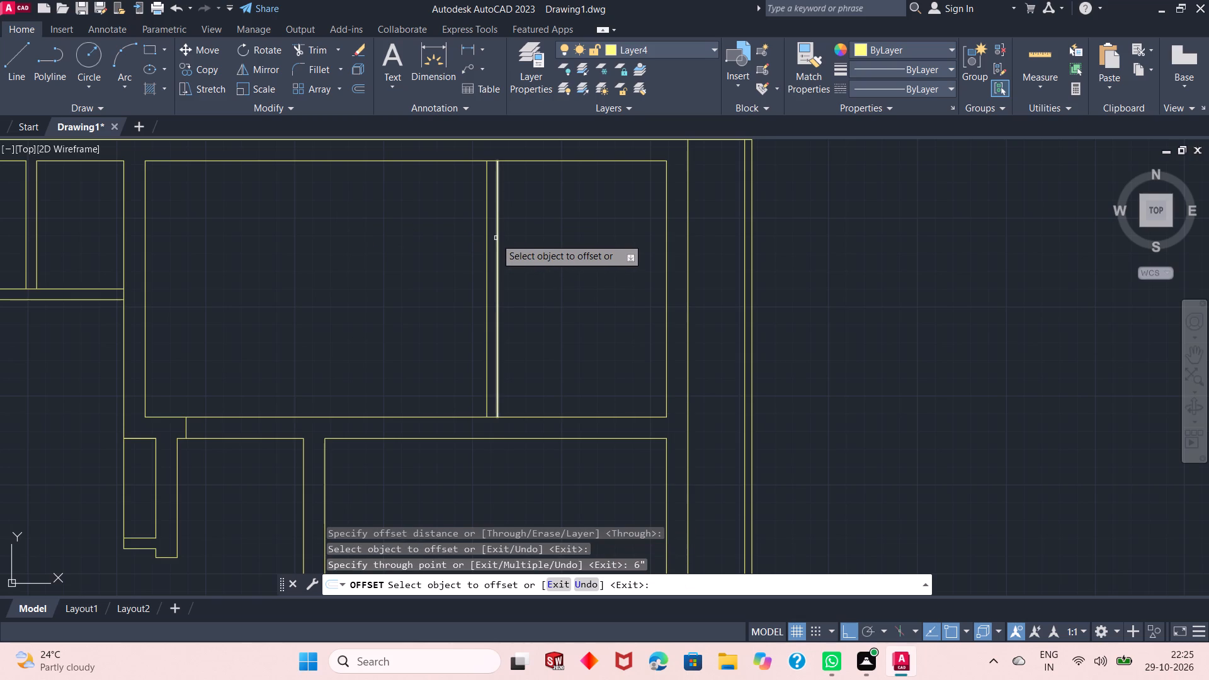
pyautogui.rightClick(367, 259)
pyautogui.click(392, 268)
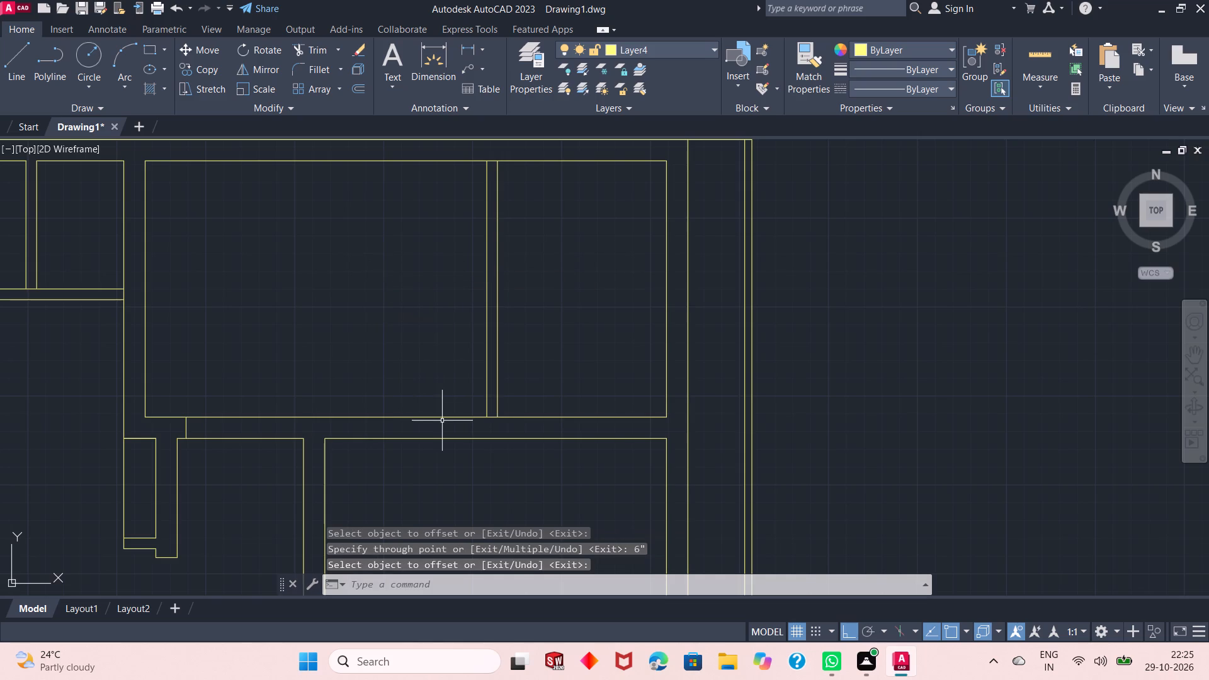
# Draw a line from the partition's bottom-right corner, 5" towards the right outer wall, then down across the wall thickness to its lower line.
pyautogui.scroll(-1, 442, 421)
pyautogui.scroll(2, 482, 439)
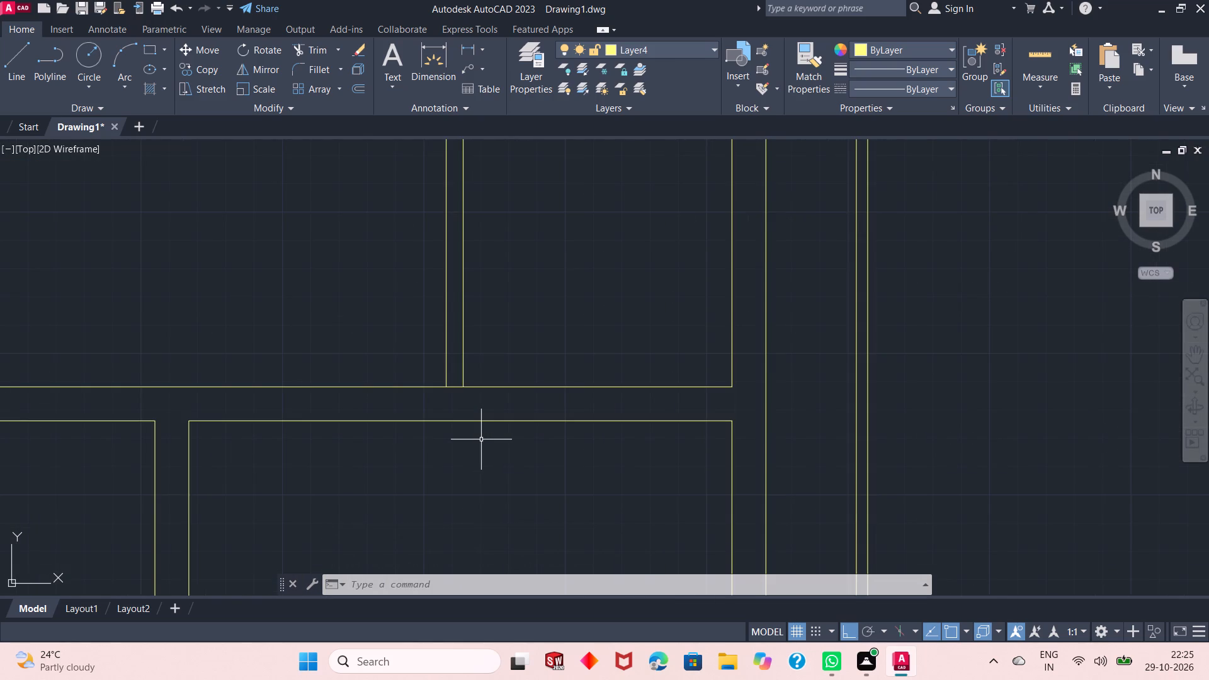
pyautogui.scroll(-2, 469, 477)
pyautogui.scroll(1, 465, 443)
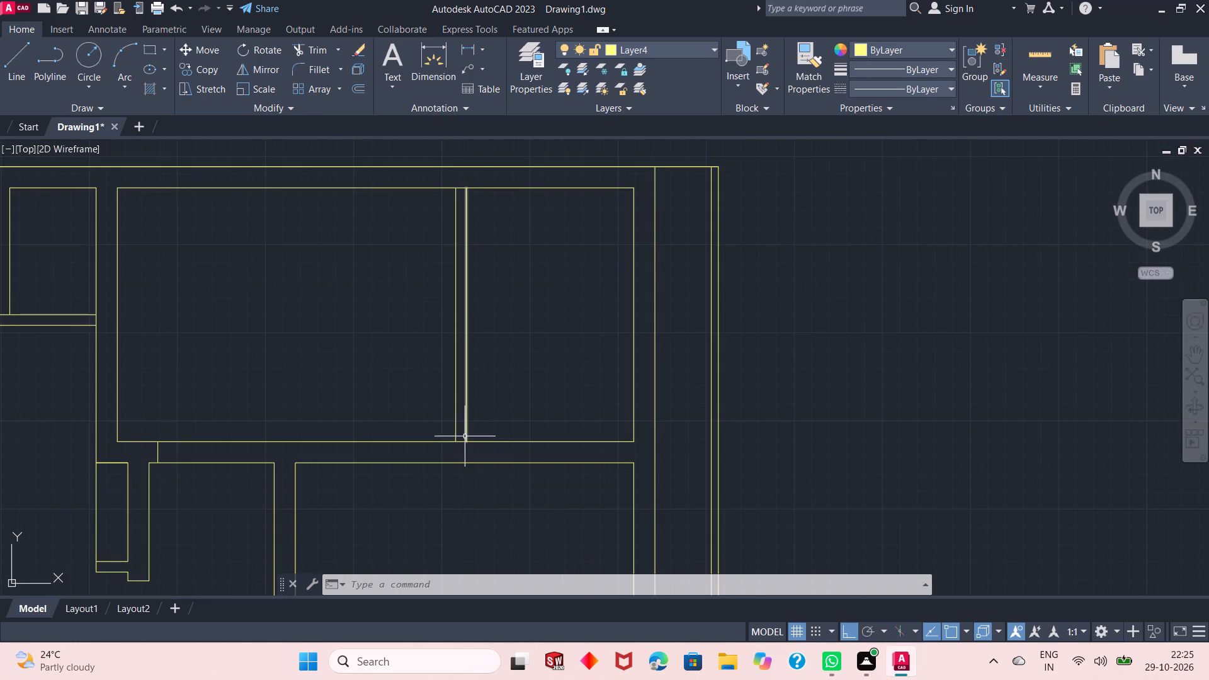
pyautogui.scroll(-1, 426, 469)
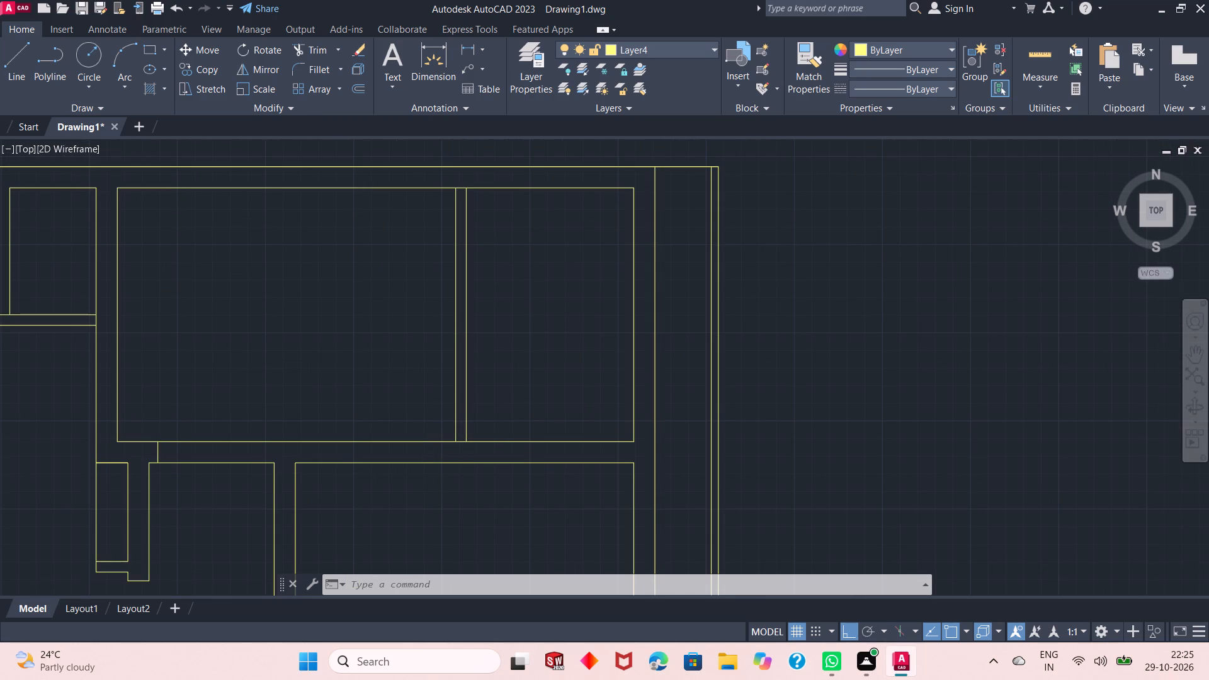
pyautogui.click(24, 58)
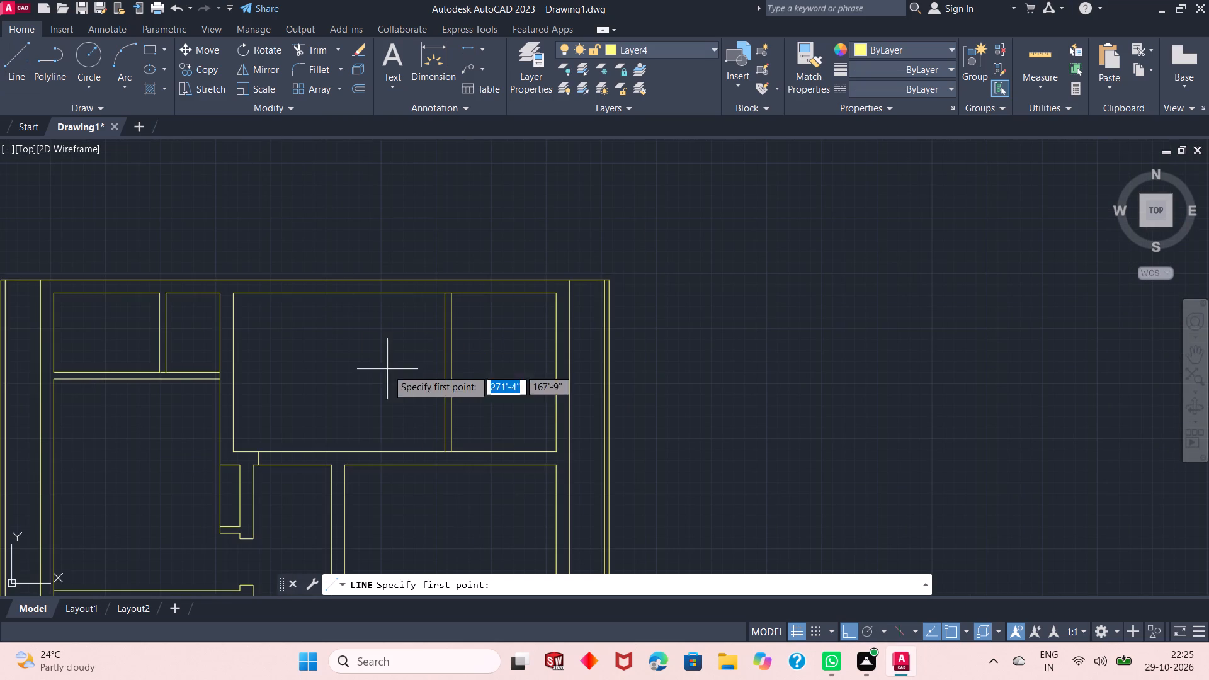
pyautogui.scroll(1, 442, 383)
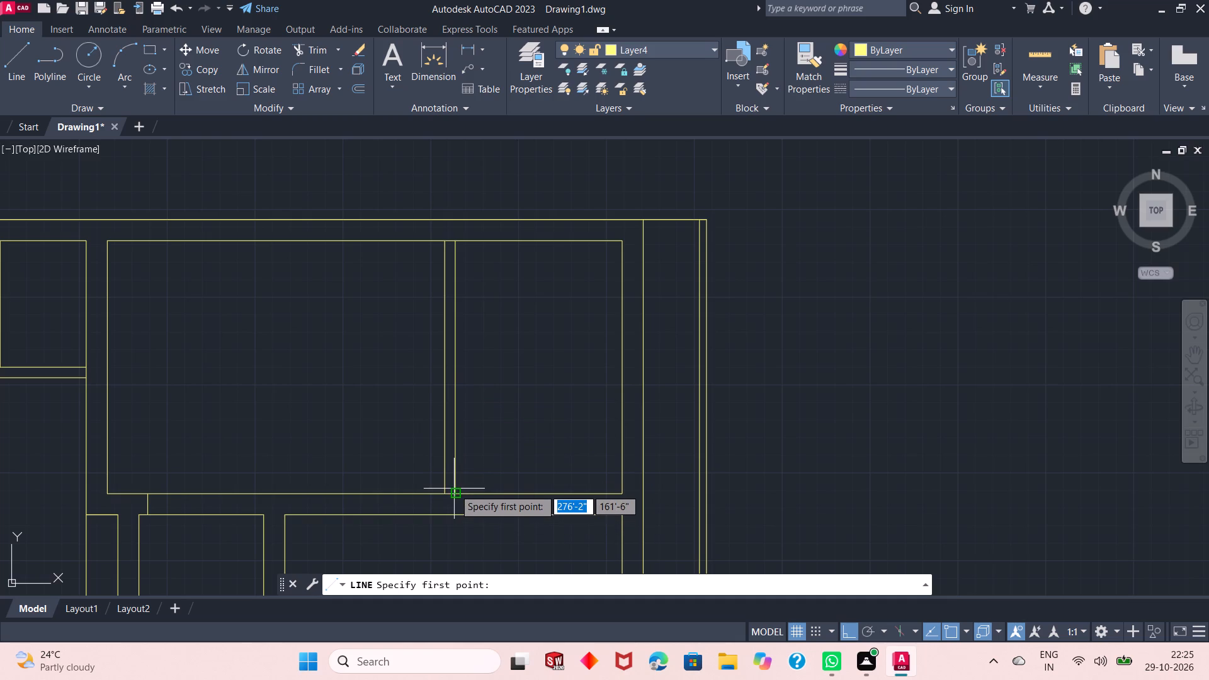
pyautogui.click(454, 498)
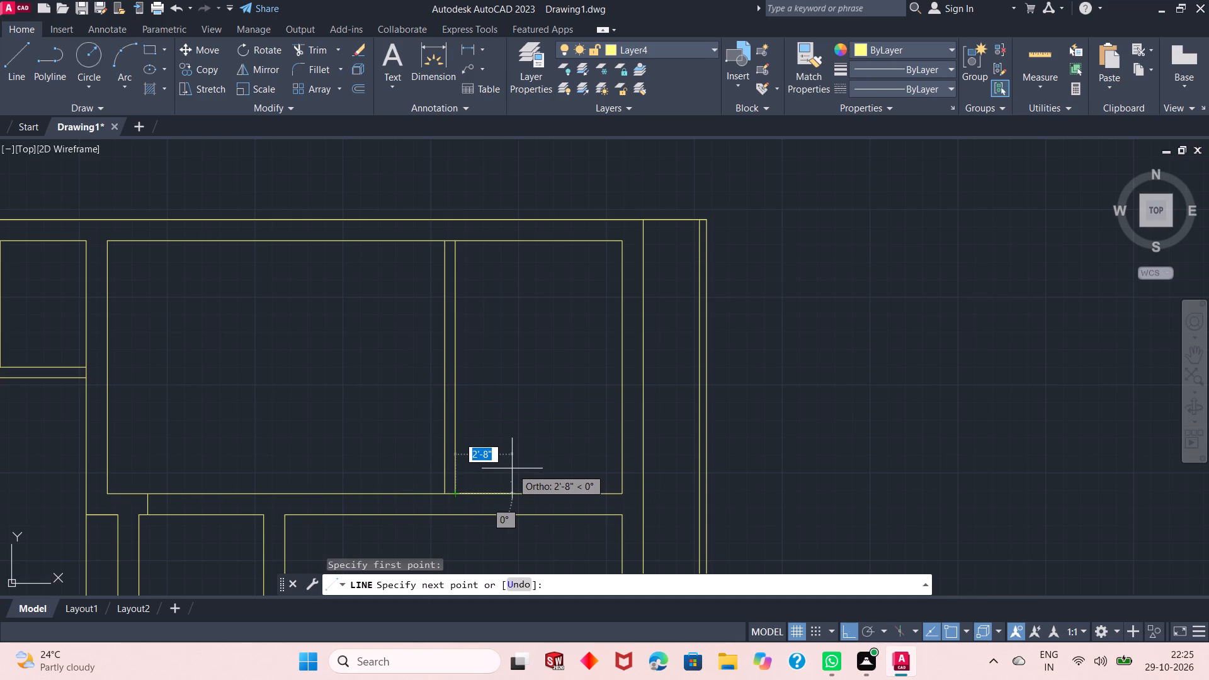
pyautogui.press('5')
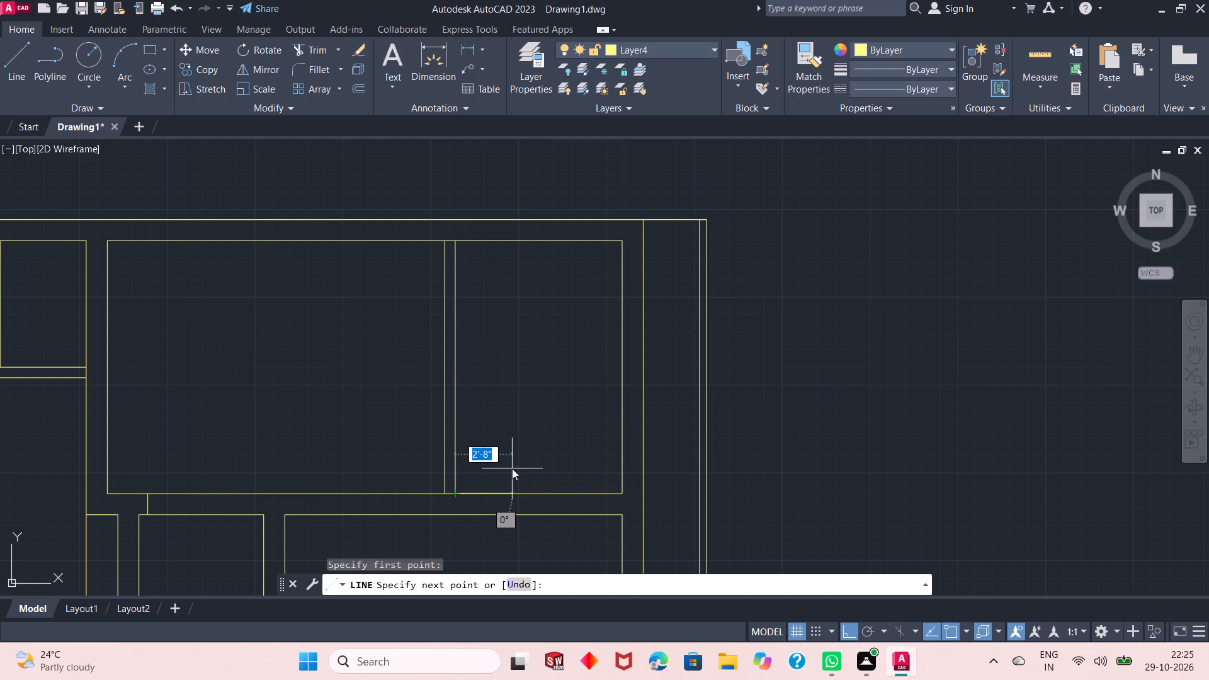
pyautogui.hotkey('shift', '"')
pyautogui.press('Return')
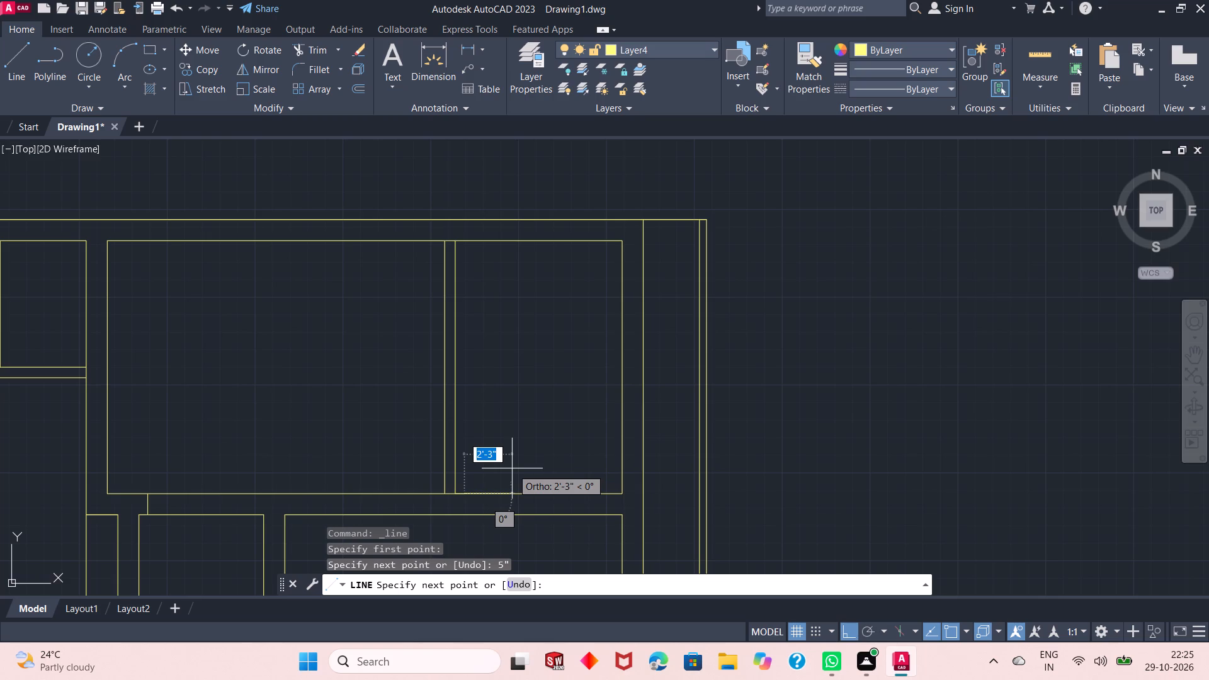
pyautogui.click(463, 513)
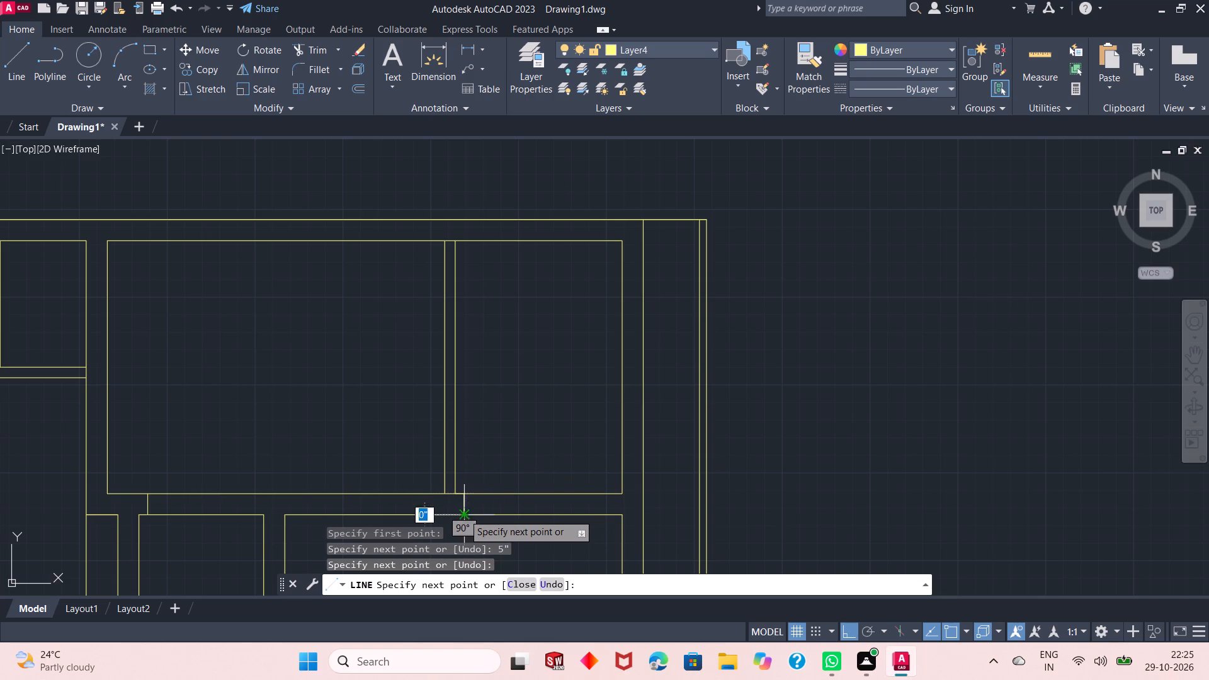
pyautogui.rightClick(494, 458)
pyautogui.click(560, 272)
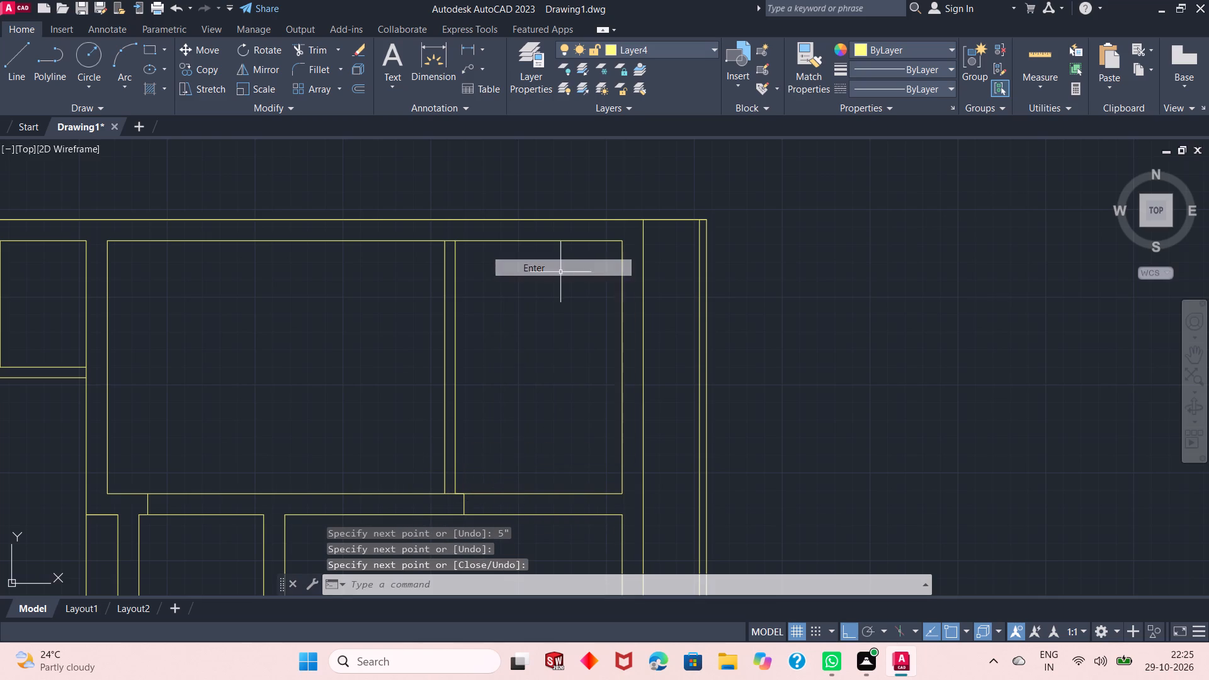
# Erase the short 5" horizontal segment at the foot of the partition, keeping the vertical jamb line.
pyautogui.scroll(2, 468, 489)
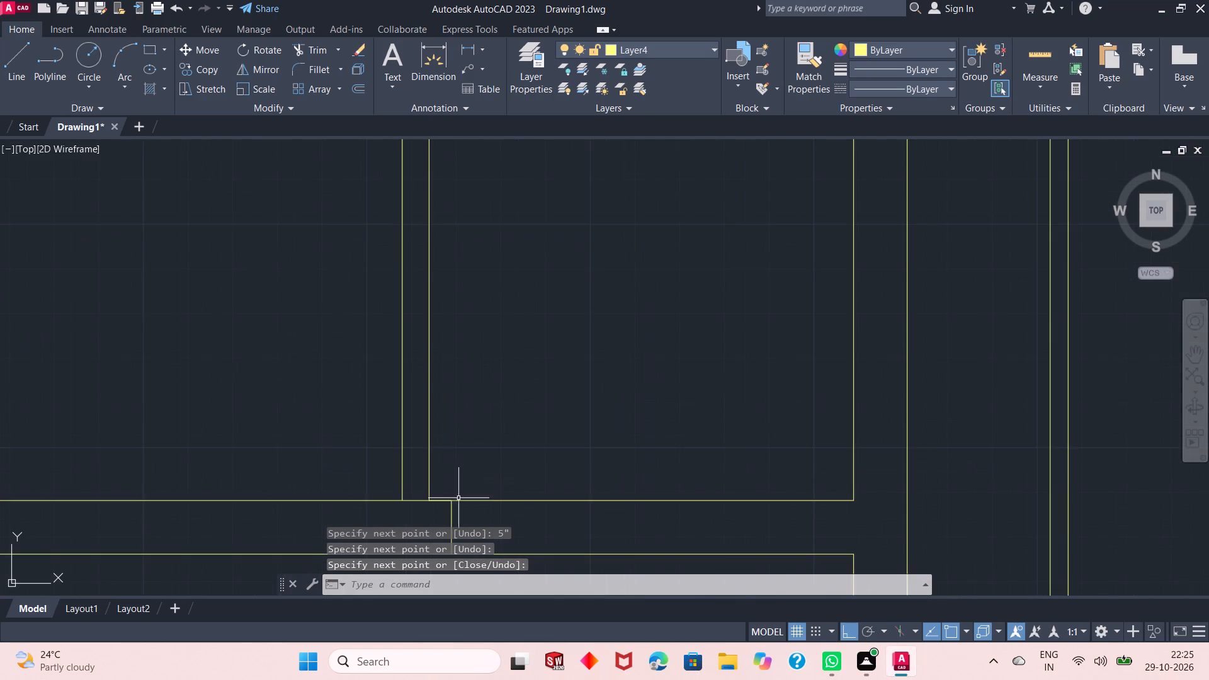
pyautogui.click(440, 499)
pyautogui.rightClick(489, 280)
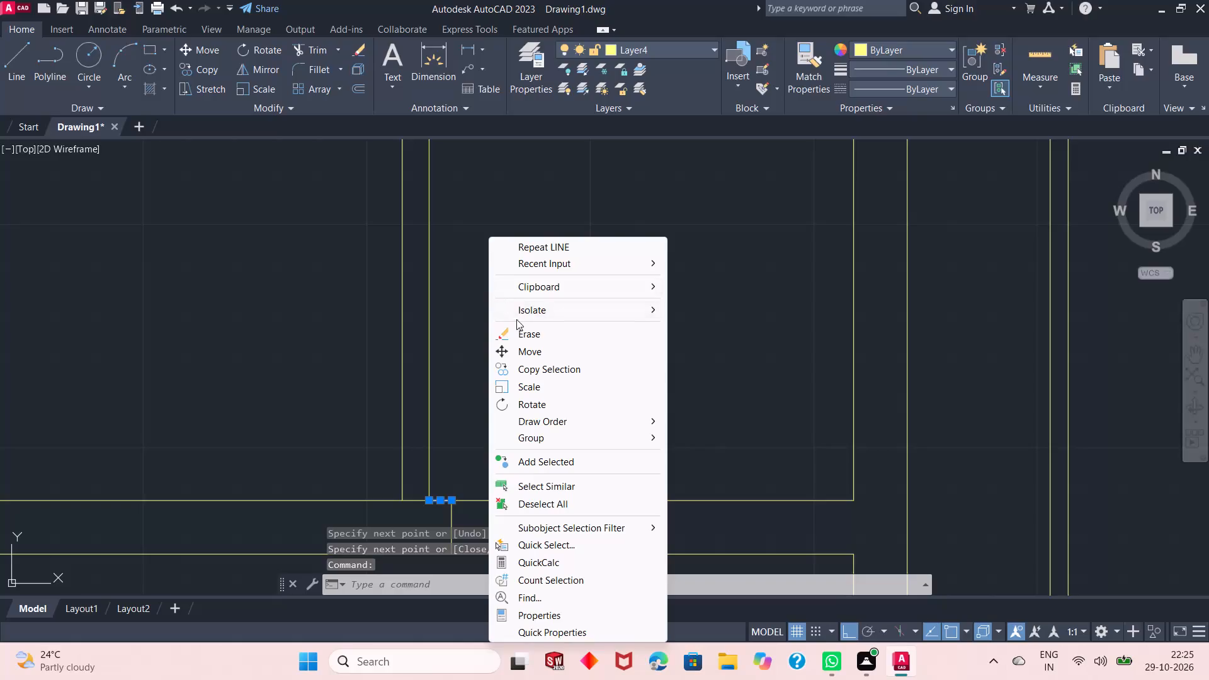
pyautogui.click(521, 333)
# Trim the wall line between the two partition lines at the foot of the 6" partition.
pyautogui.scroll(-1, 361, 407)
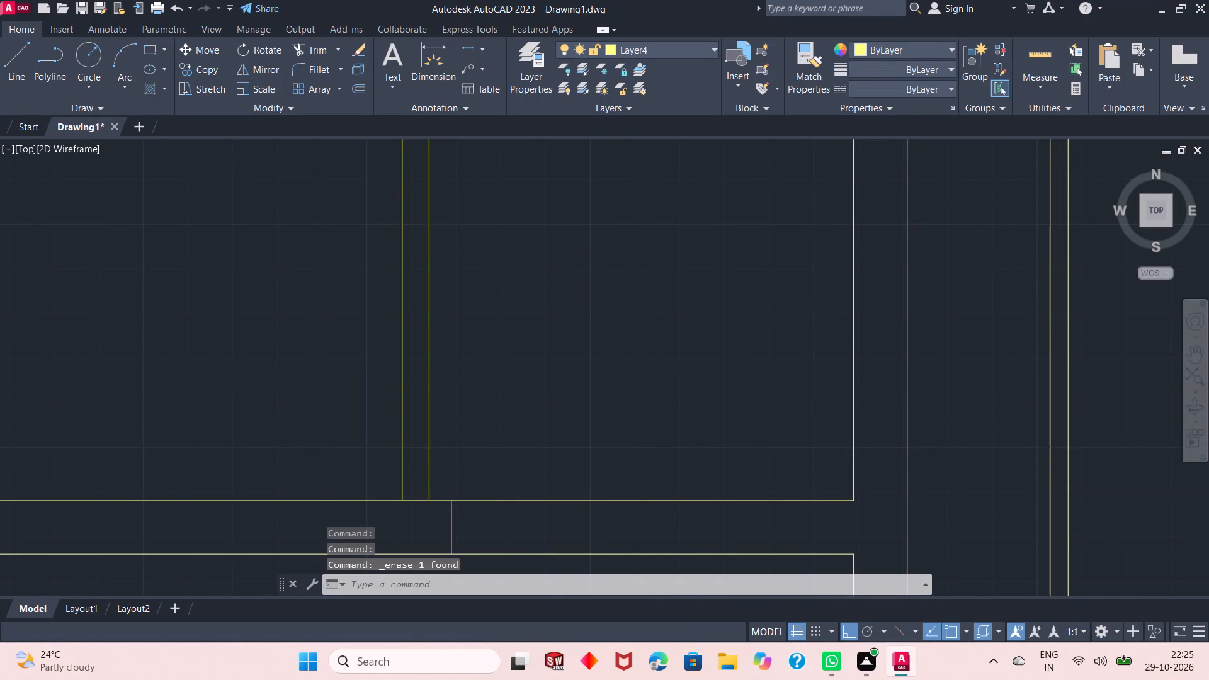
pyautogui.scroll(-1, 361, 407)
pyautogui.scroll(-1, 390, 476)
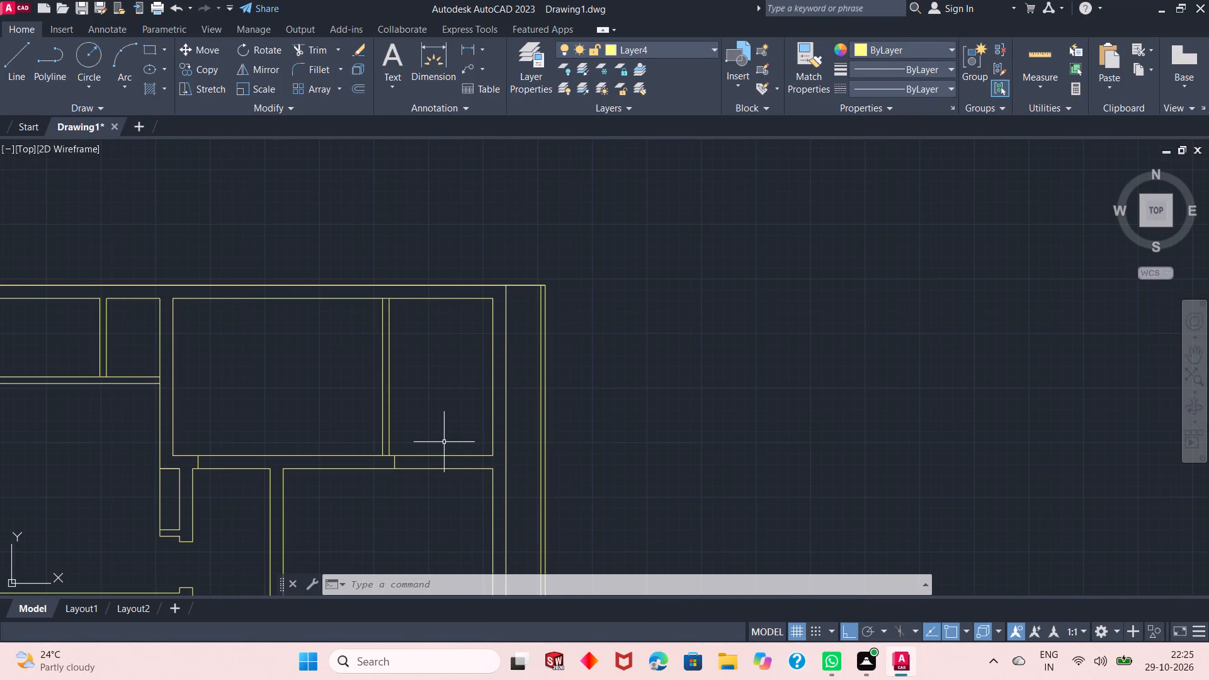
pyautogui.scroll(2, 387, 472)
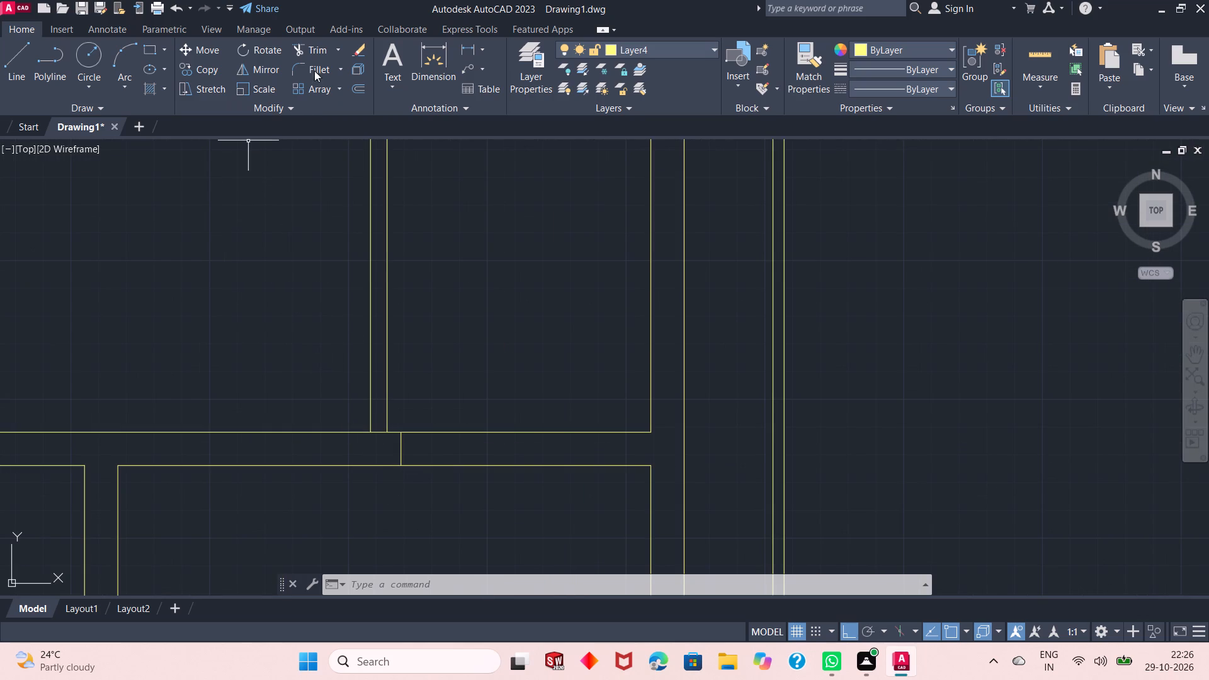
pyautogui.click(321, 52)
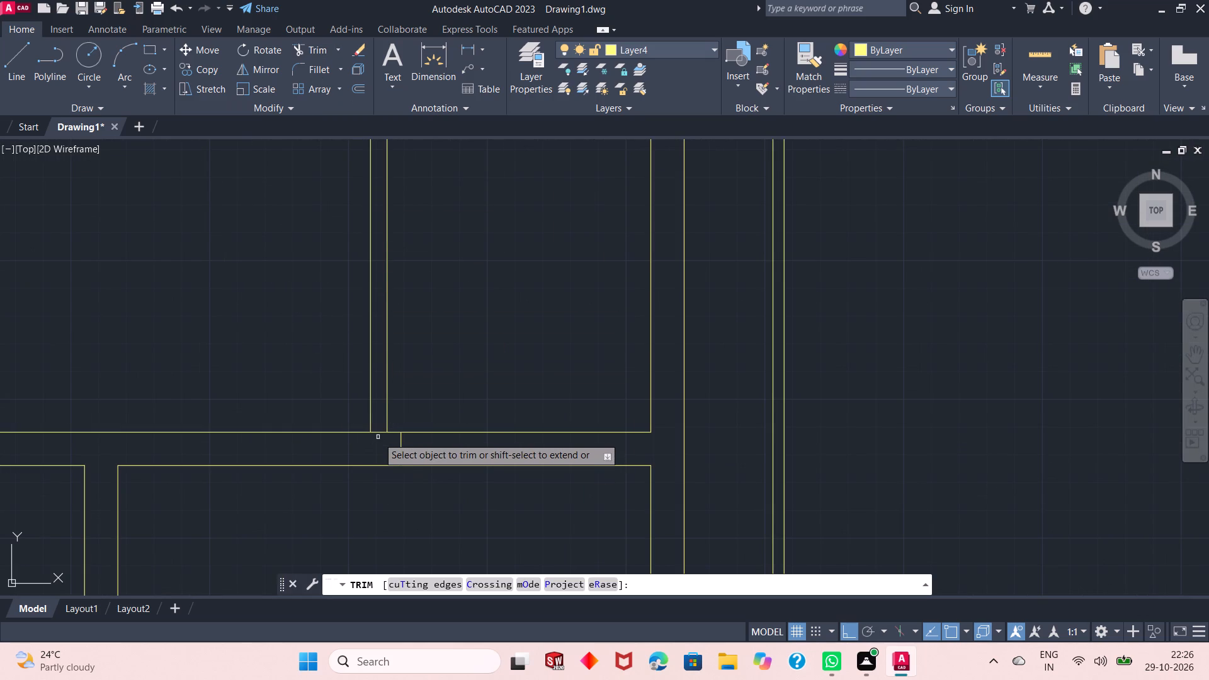
pyautogui.click(378, 433)
pyautogui.rightClick(234, 319)
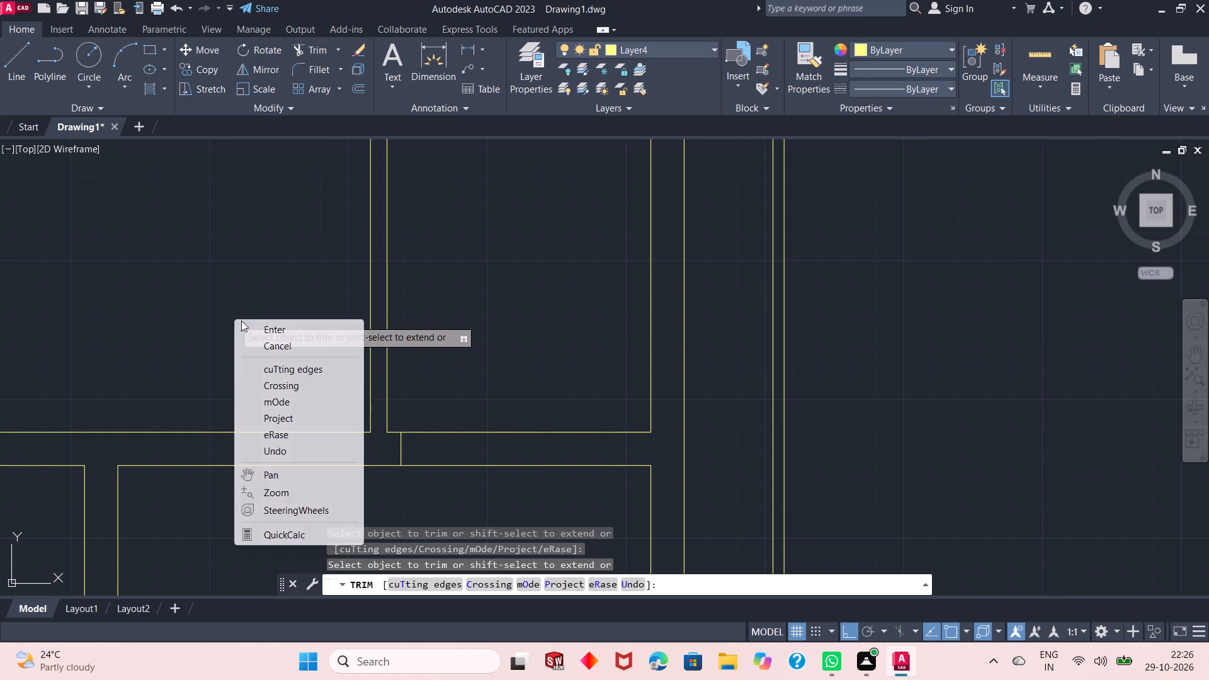
pyautogui.click(261, 322)
# Offset the jamb line beside the partition by 2'8" towards the right outer wall.
pyautogui.scroll(-1, 344, 458)
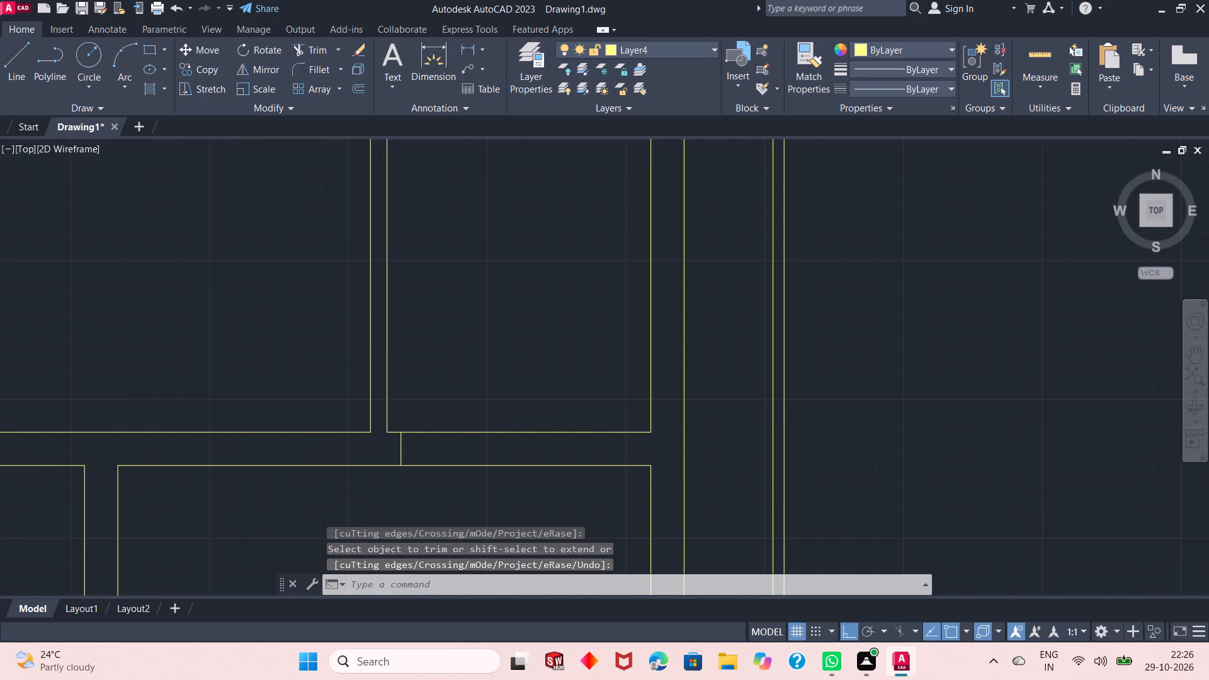
pyautogui.scroll(-1, 344, 458)
pyautogui.scroll(1, 344, 458)
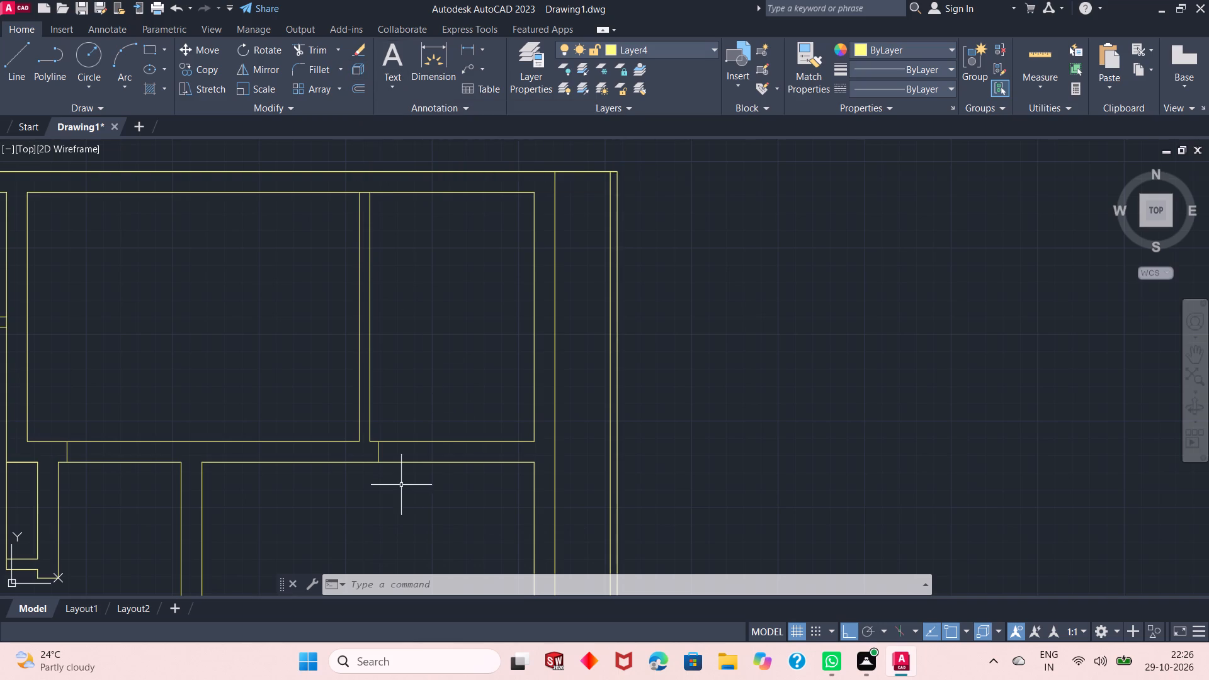
pyautogui.scroll(1, 394, 484)
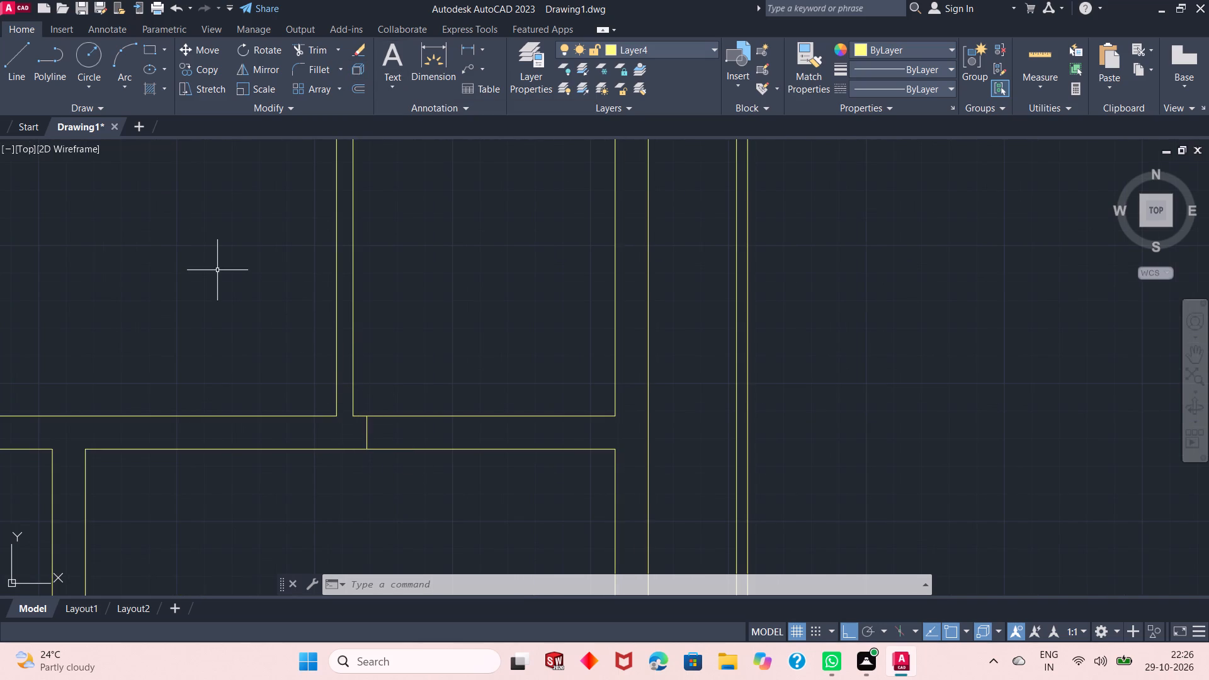
pyautogui.click(356, 86)
pyautogui.rightClick(258, 244)
pyautogui.click(270, 251)
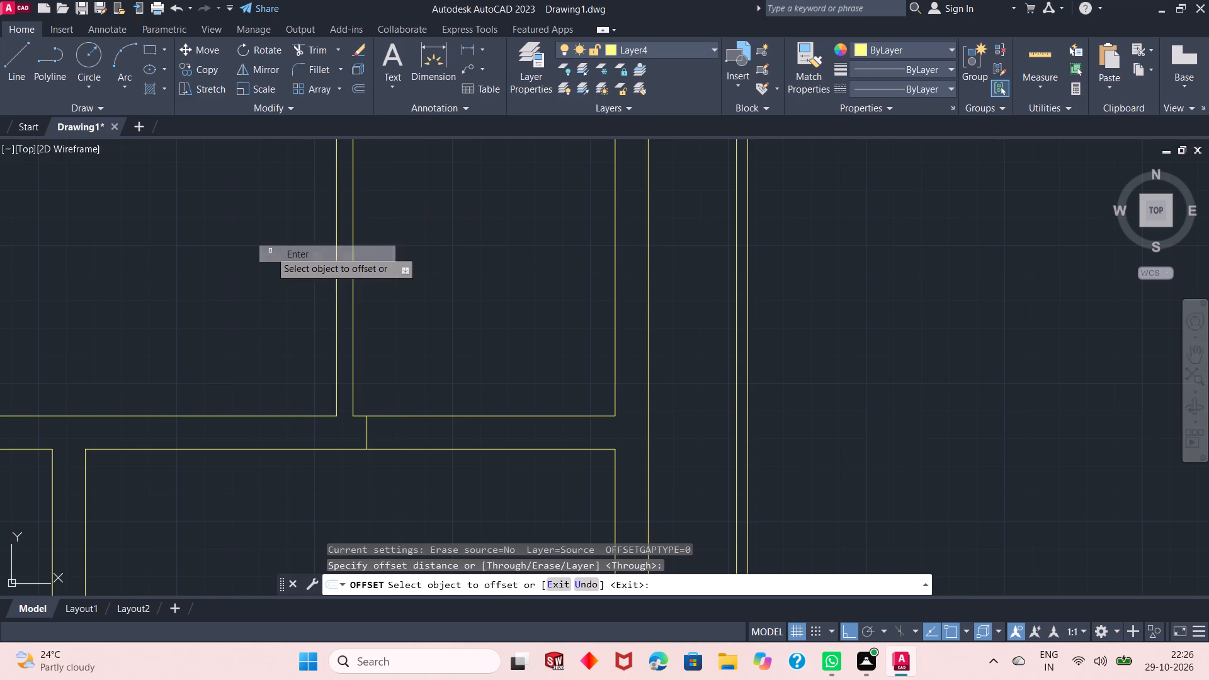
pyautogui.click(365, 426)
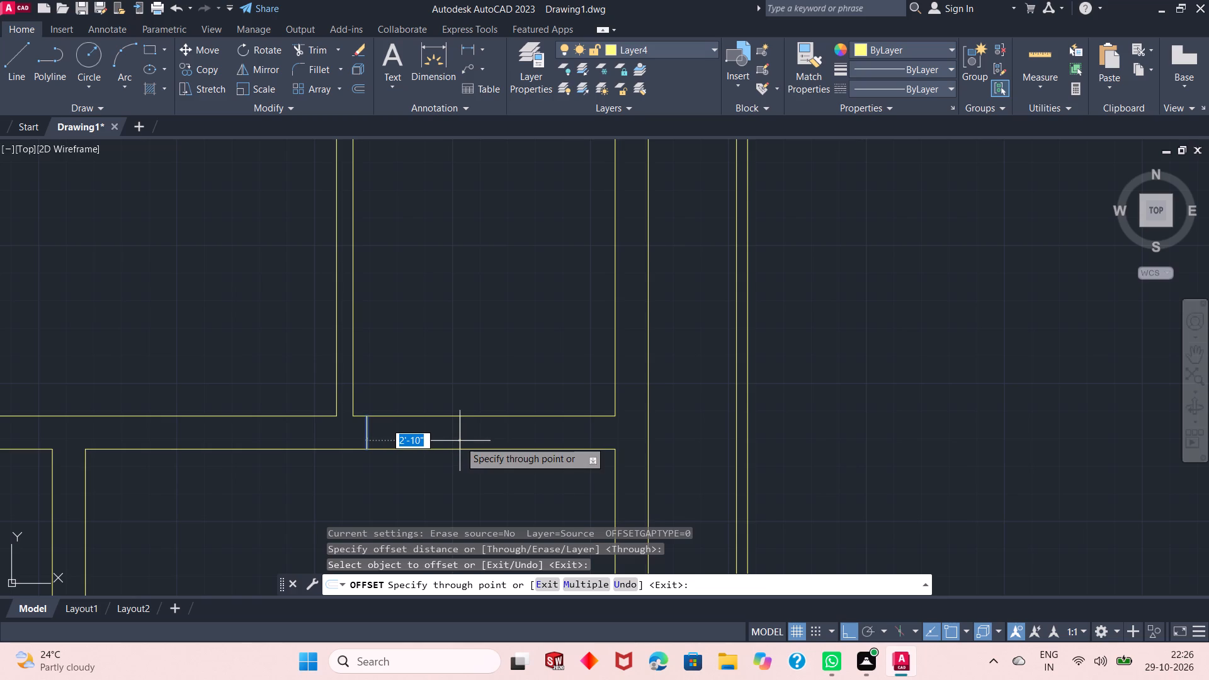
pyautogui.write("2'")
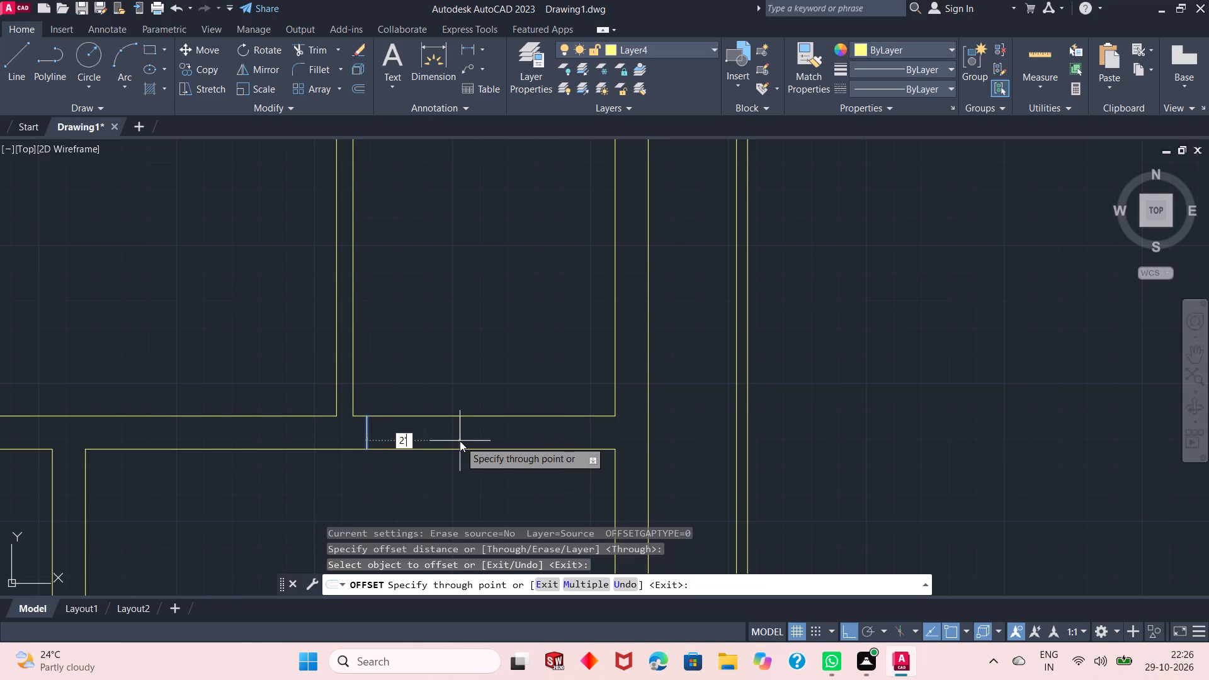
pyautogui.write('8"')
pyautogui.press('Return')
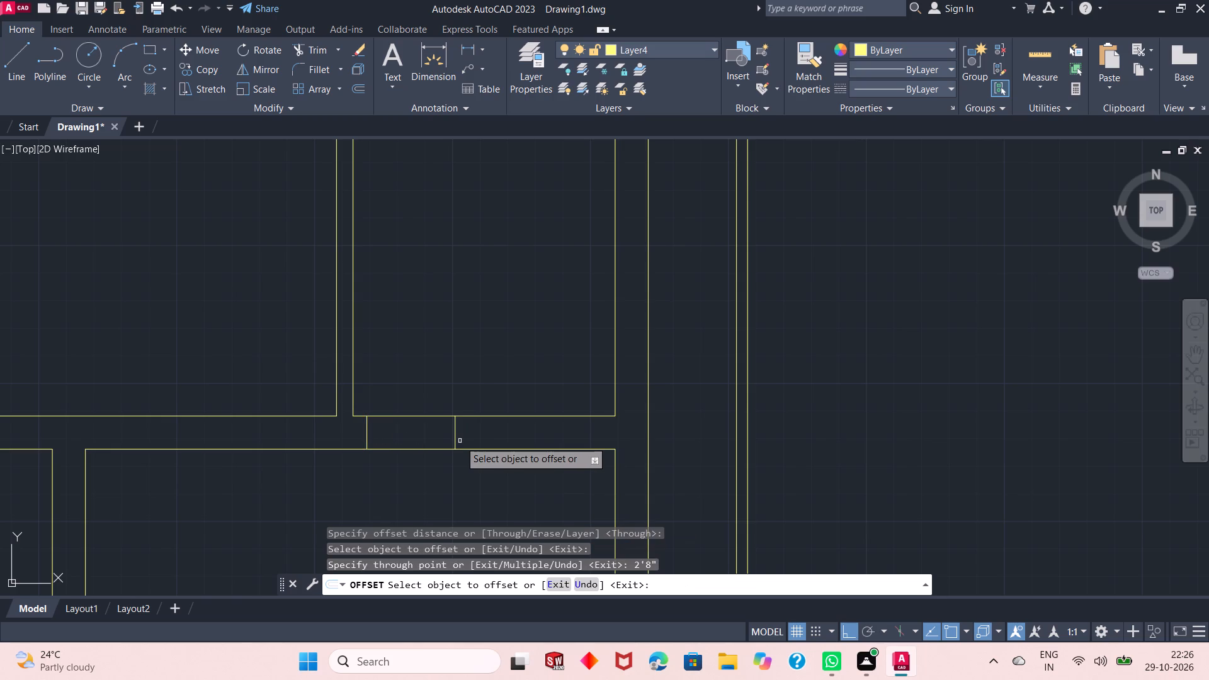
pyautogui.rightClick(419, 250)
pyautogui.click(455, 260)
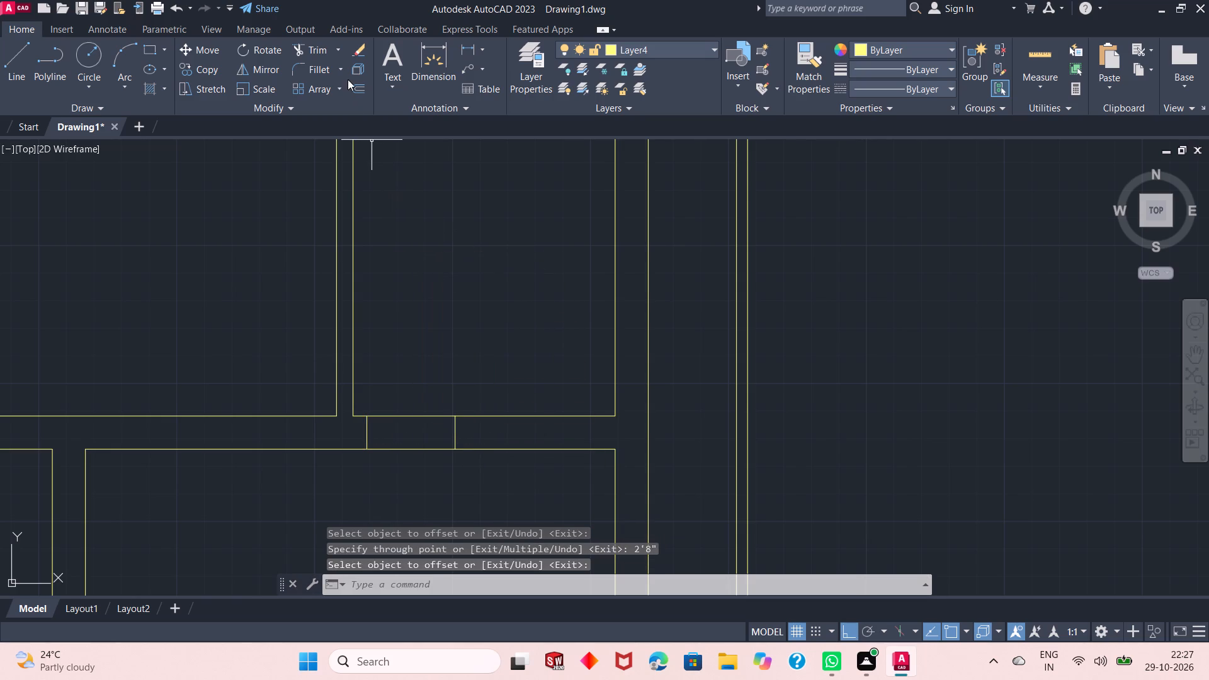
# Trim both wall lines between the two jamb lines to open the doorway into the small upper-right room.
pyautogui.click(312, 52)
pyautogui.click(455, 385)
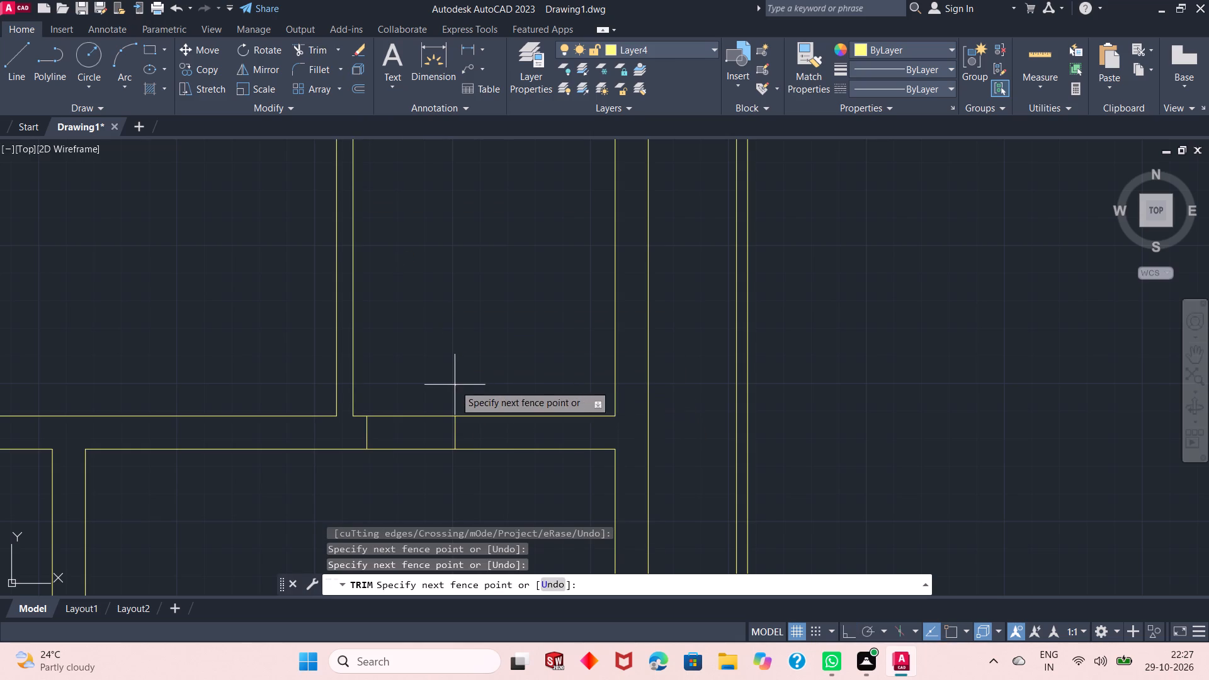
pyautogui.click(382, 467)
pyautogui.rightClick(431, 315)
pyautogui.click(454, 319)
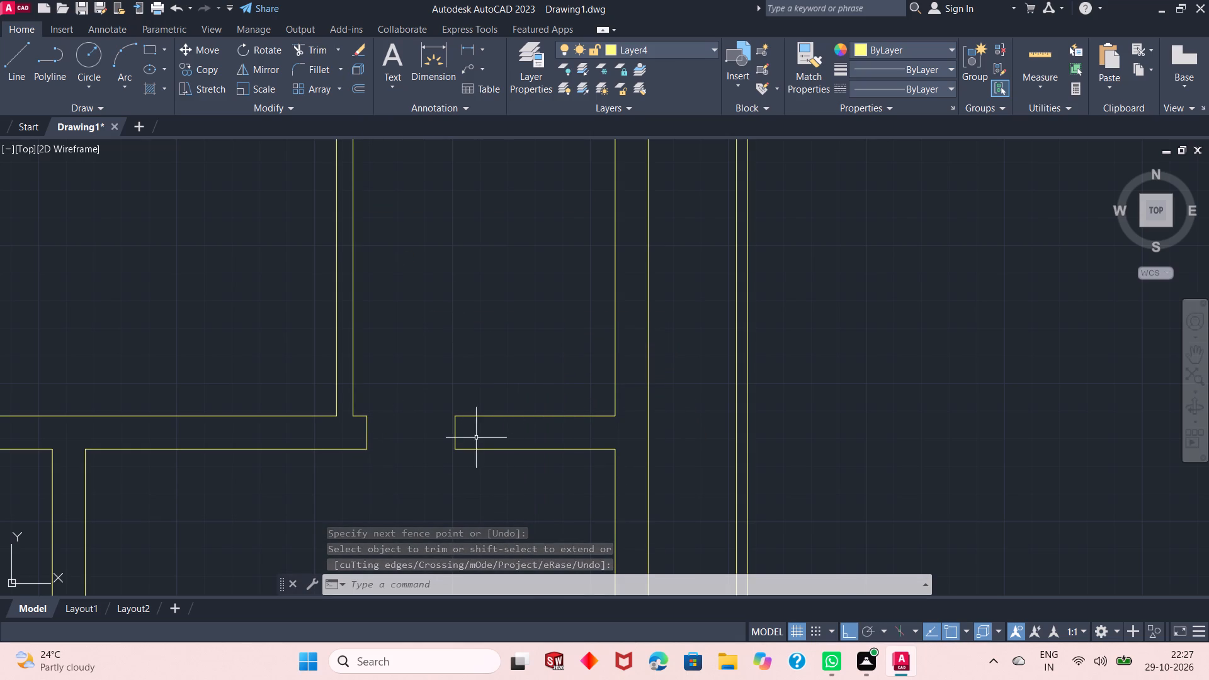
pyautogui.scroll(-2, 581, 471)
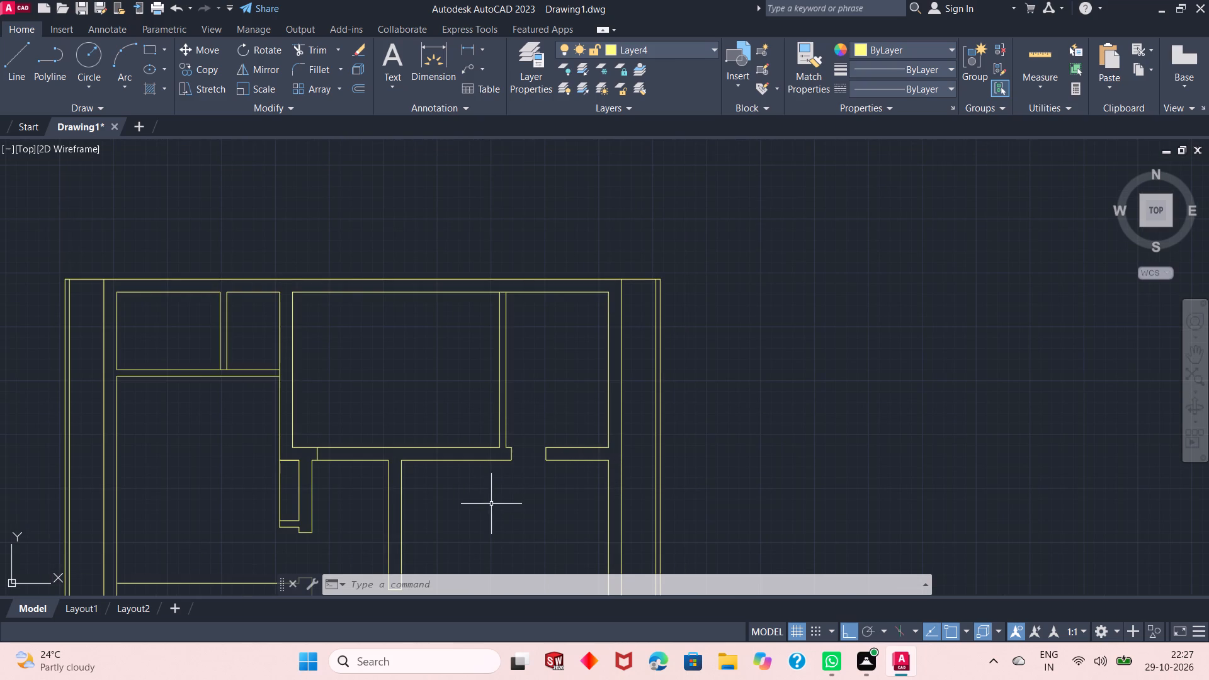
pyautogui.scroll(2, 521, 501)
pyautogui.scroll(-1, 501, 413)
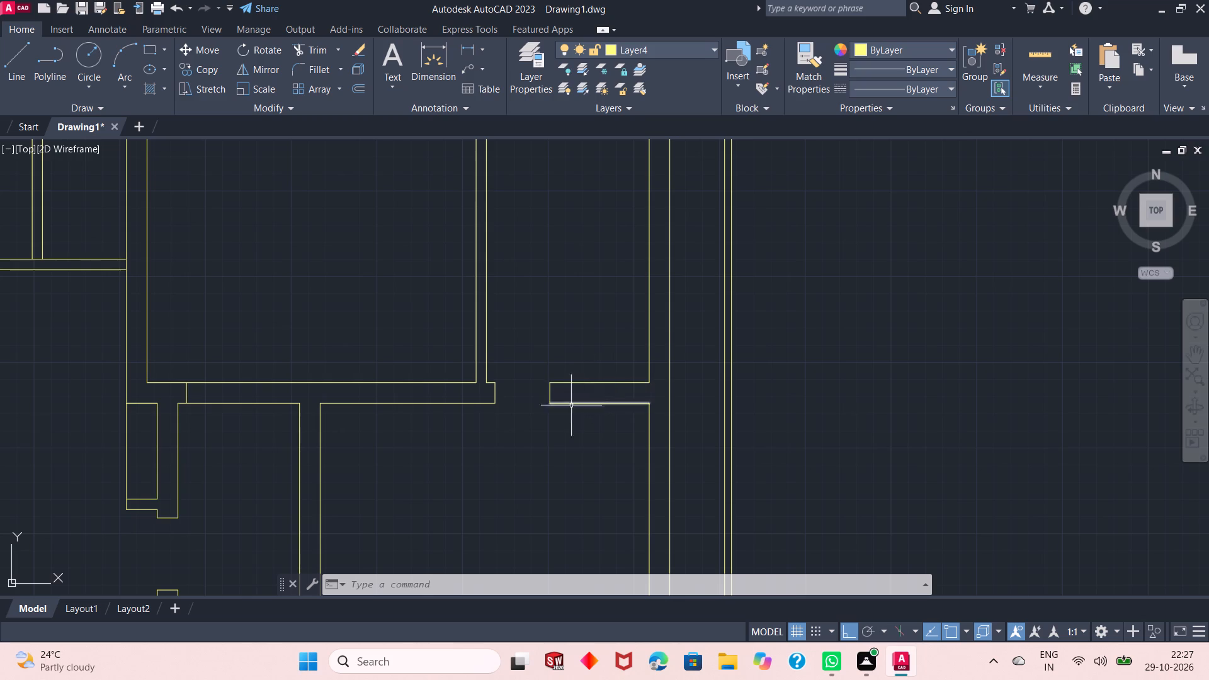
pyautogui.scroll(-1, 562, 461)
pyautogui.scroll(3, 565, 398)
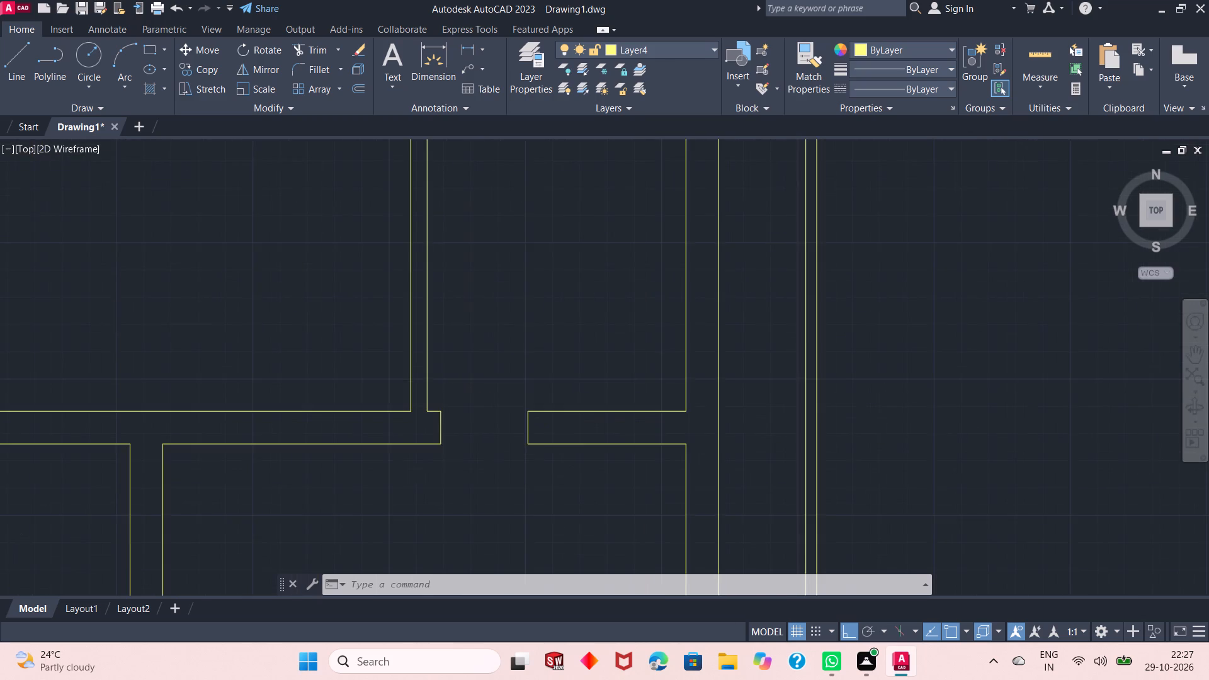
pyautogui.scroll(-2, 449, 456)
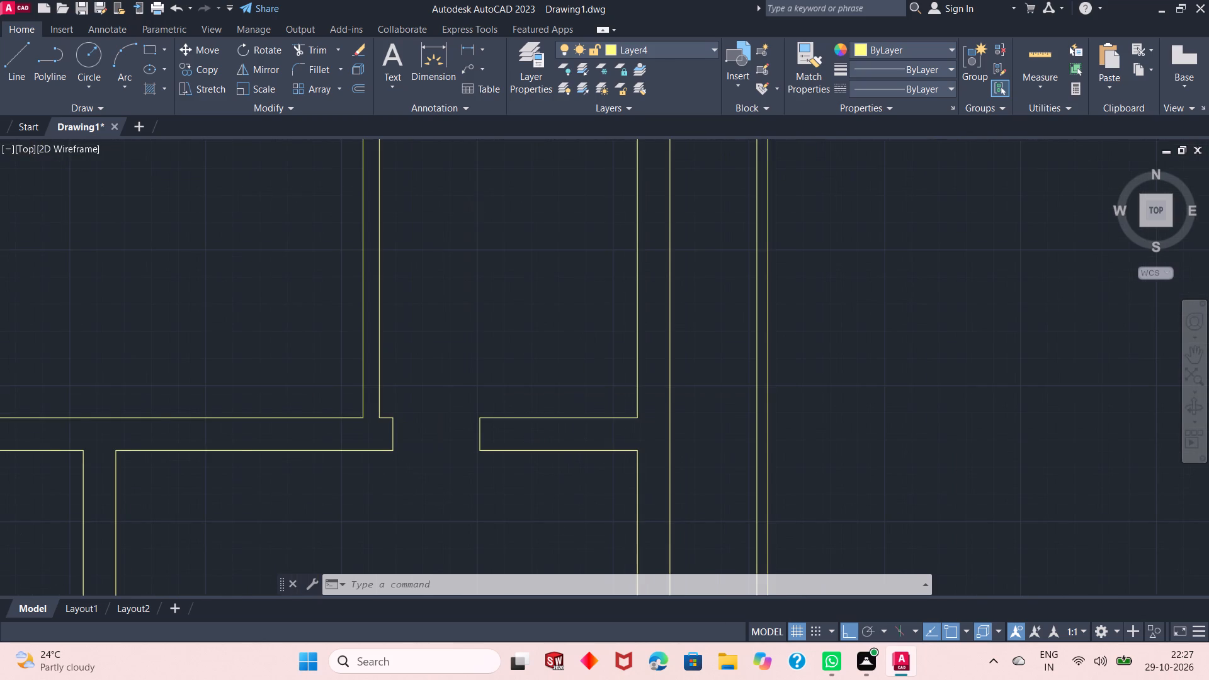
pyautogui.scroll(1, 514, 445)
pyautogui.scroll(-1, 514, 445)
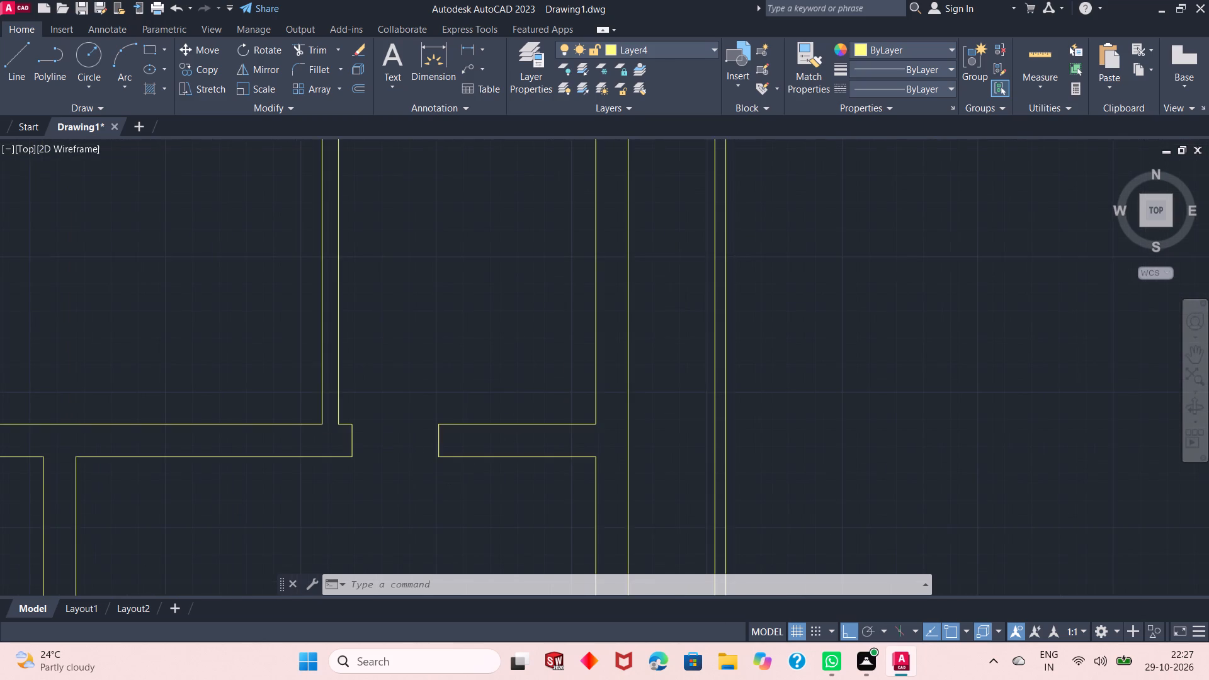
# Trim the end of the front dividing line where it crosses between the two bottom boundary wall lines.
pyautogui.scroll(-1, 519, 357)
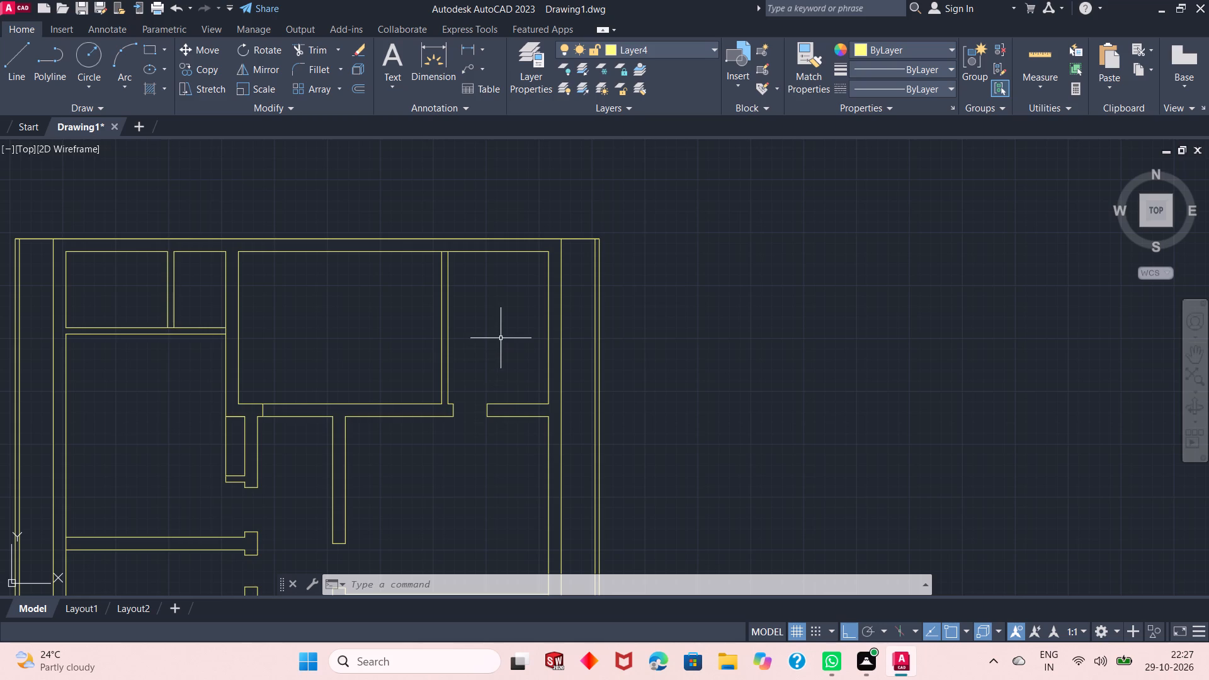
pyautogui.scroll(-1, 501, 312)
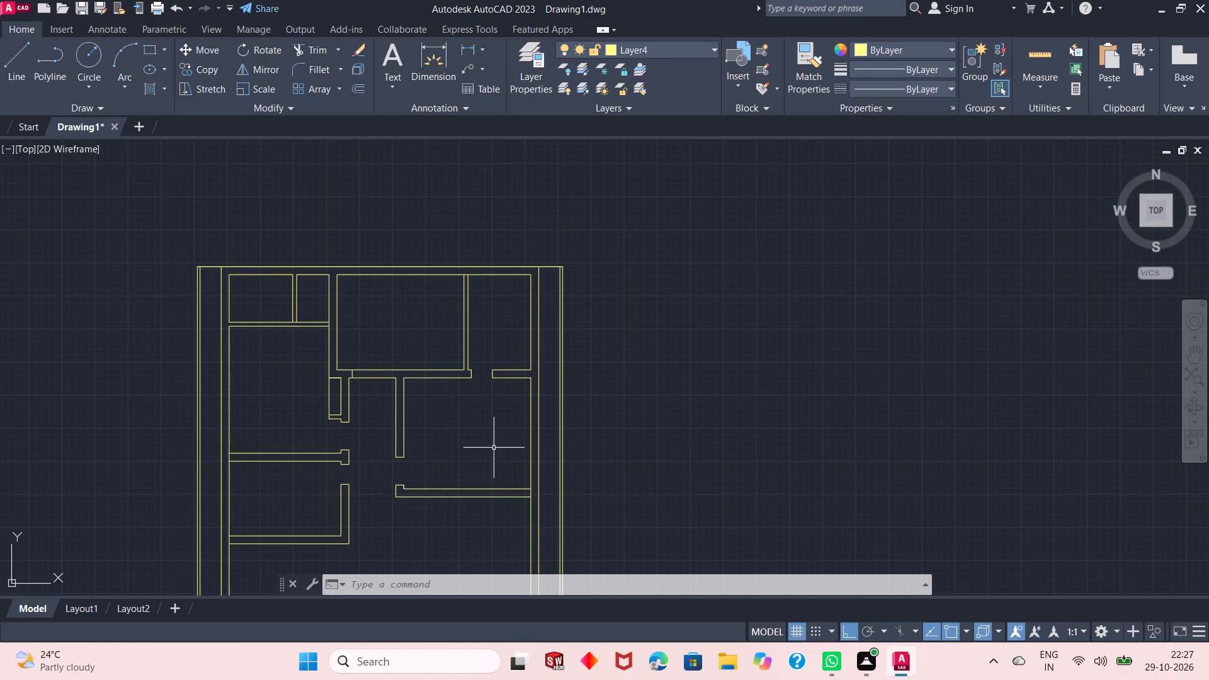
pyautogui.scroll(1, 482, 448)
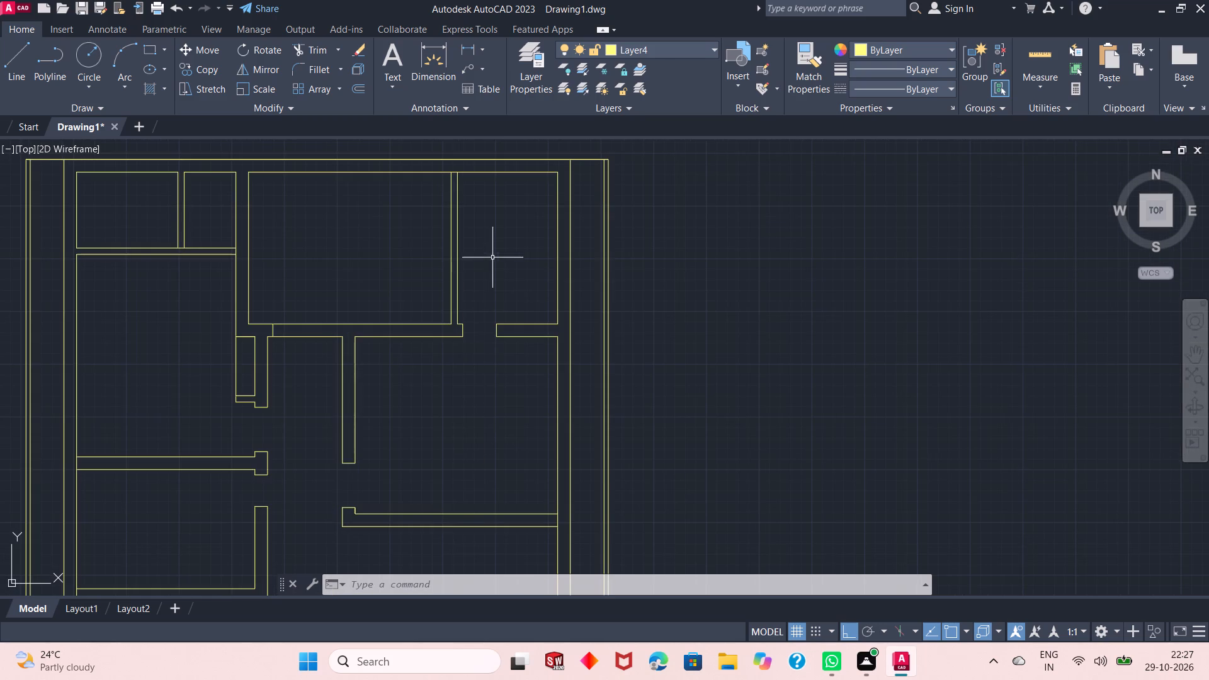
pyautogui.scroll(-1, 494, 254)
pyautogui.scroll(-2, 482, 344)
pyautogui.scroll(2, 448, 482)
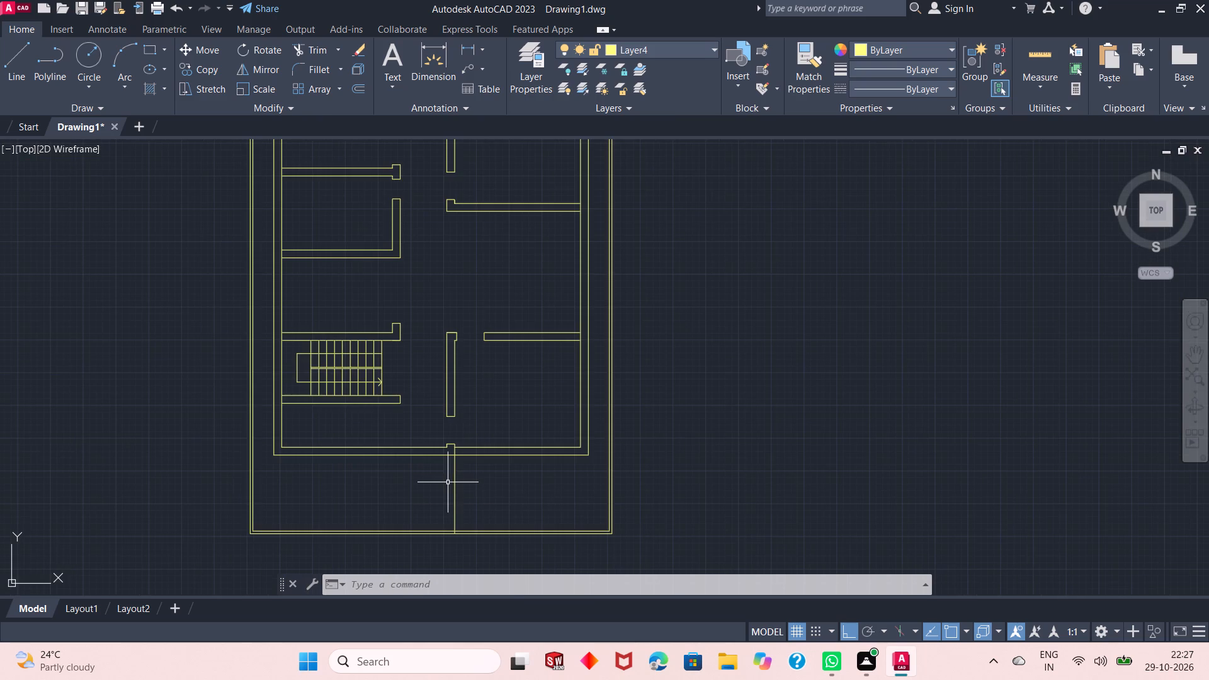
pyautogui.scroll(2, 486, 516)
pyautogui.scroll(-1, 431, 456)
pyautogui.scroll(2, 419, 534)
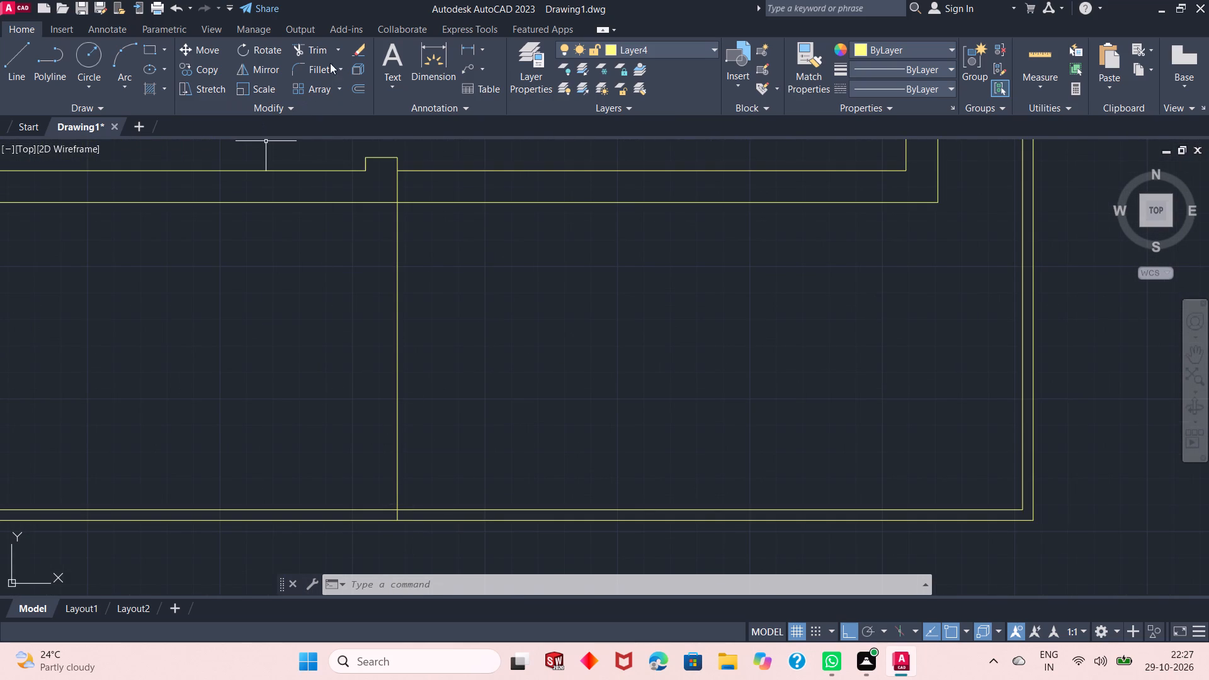
pyautogui.click(322, 42)
pyautogui.scroll(2, 382, 531)
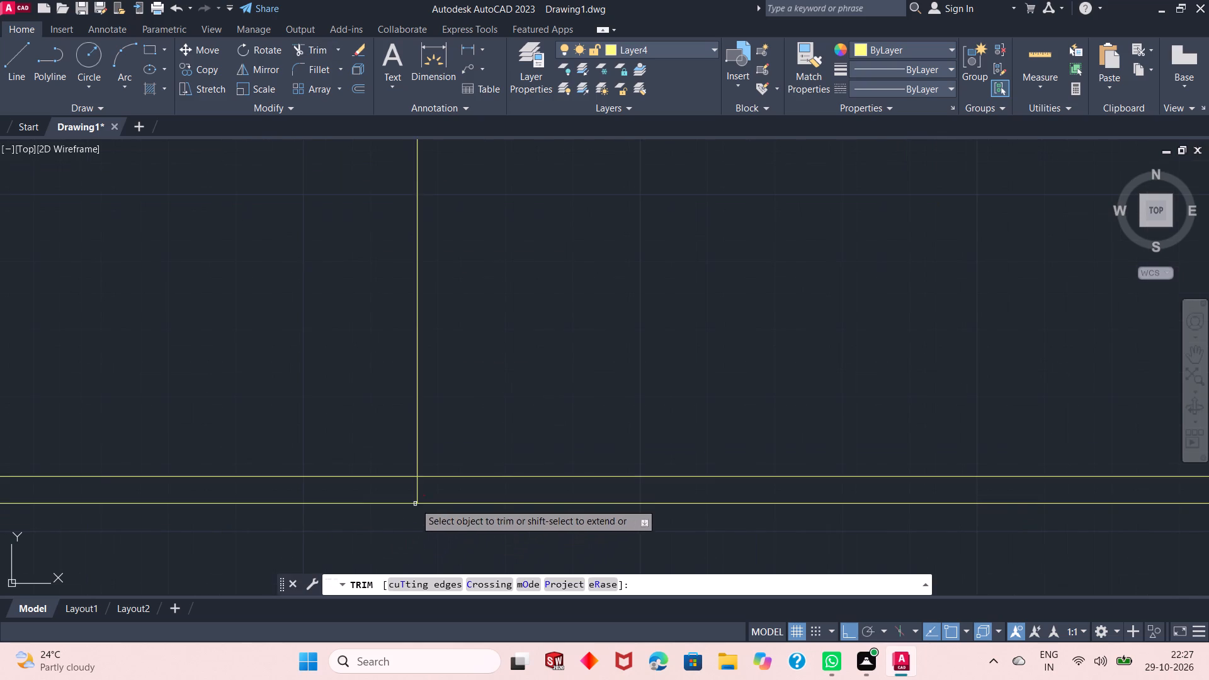
pyautogui.click(417, 492)
pyautogui.rightClick(292, 423)
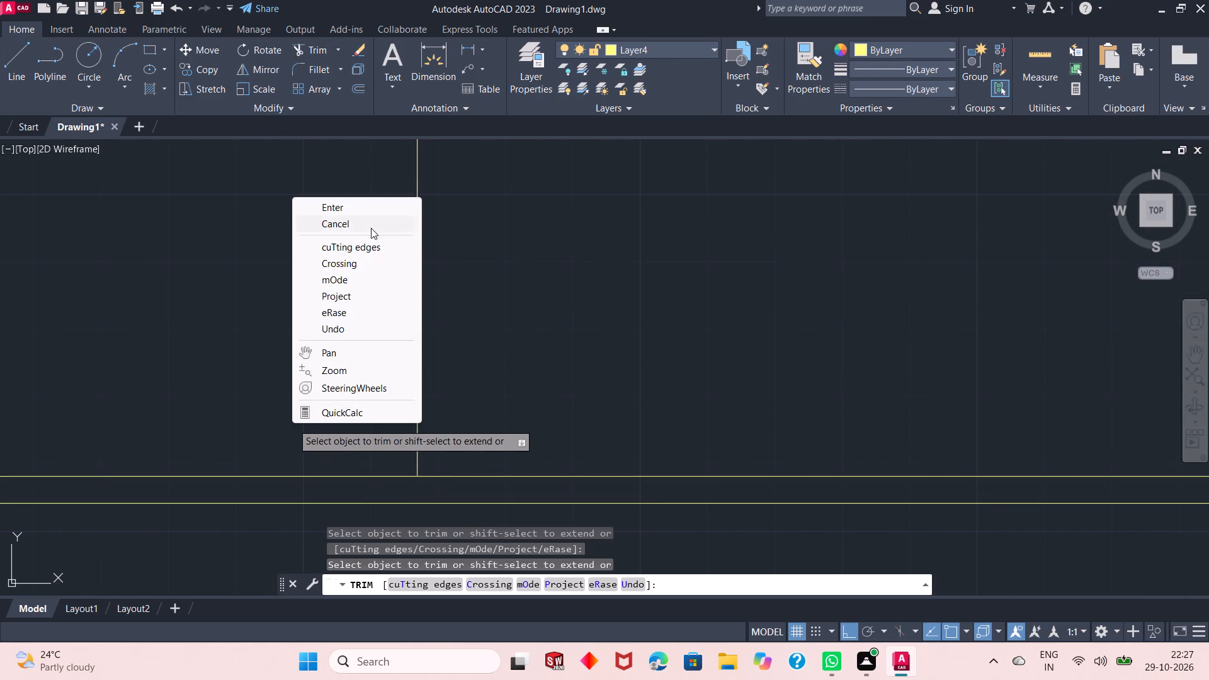
pyautogui.click(371, 206)
# Draw a strip outline from the dividing line's foot: 1' up, 18'8" right, about 6' up, and across to the inner boundary line.
pyautogui.scroll(-2, 361, 511)
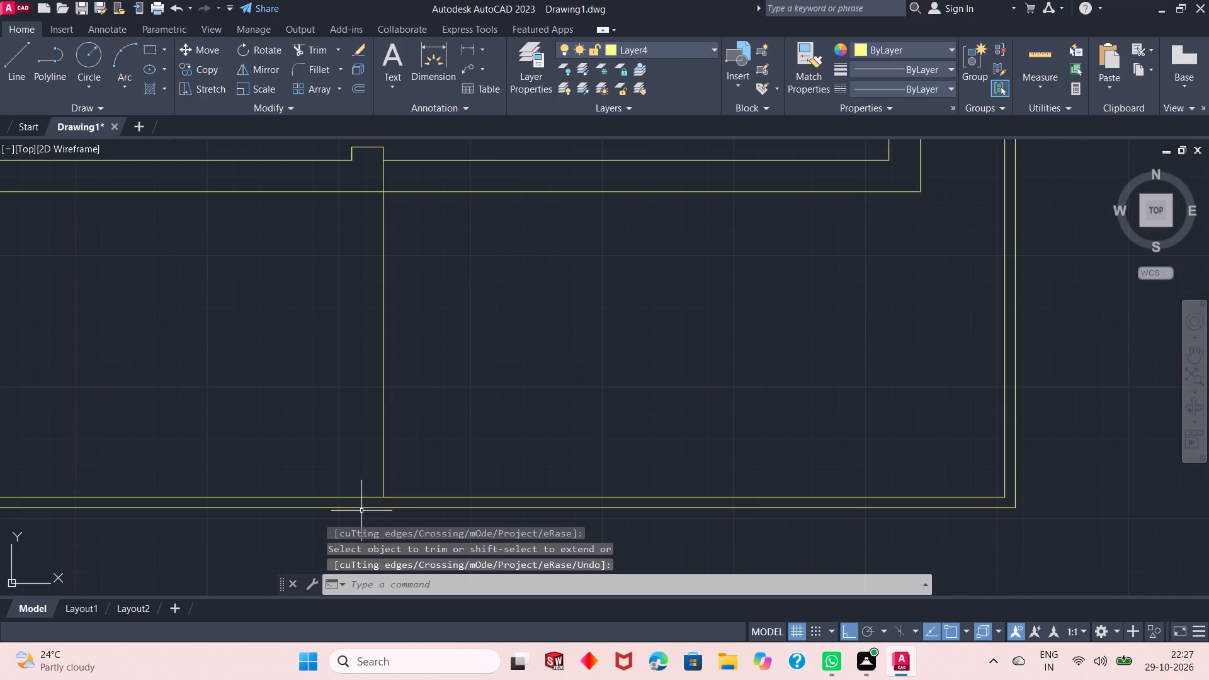
pyautogui.scroll(-1, 361, 511)
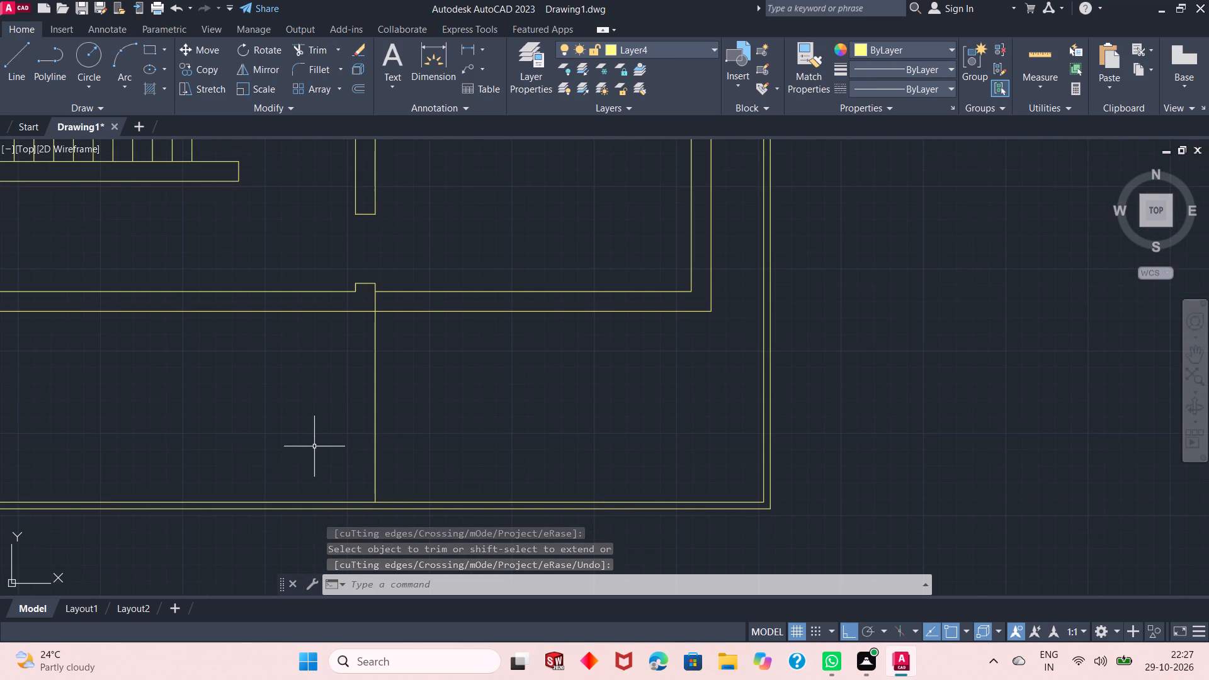
pyautogui.scroll(-1, 634, 523)
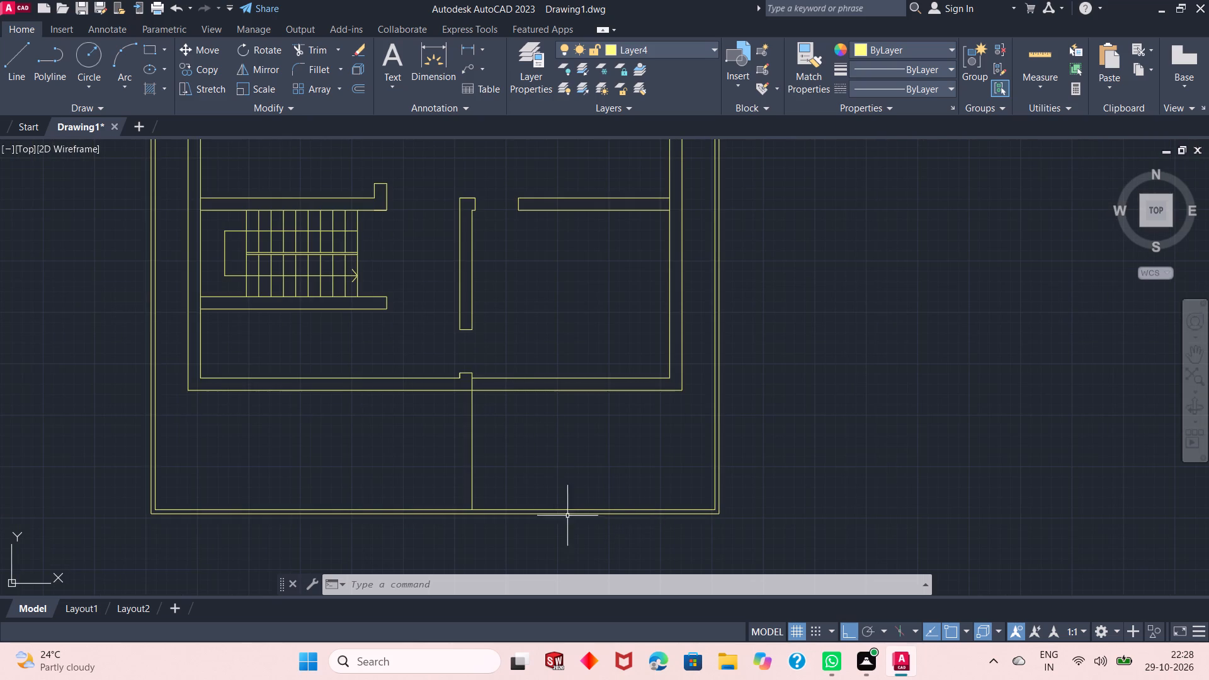
pyautogui.click(26, 62)
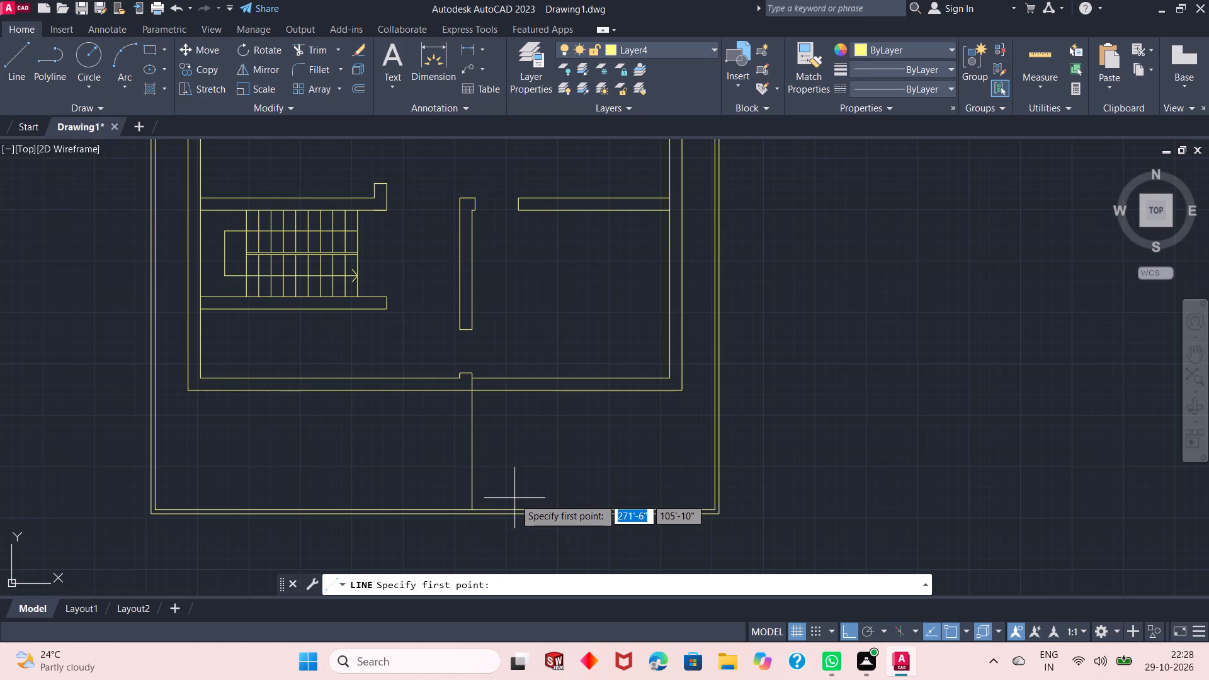
pyautogui.scroll(2, 514, 498)
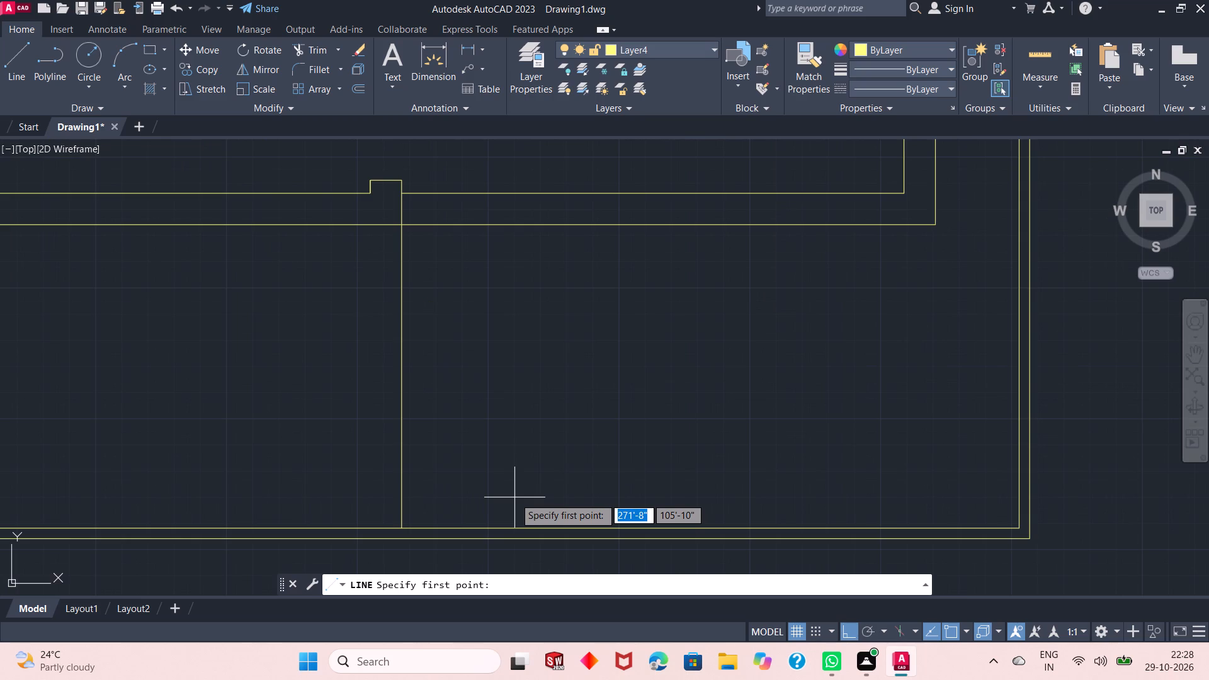
pyautogui.click(402, 528)
pyautogui.write("1'")
pyautogui.press('Return')
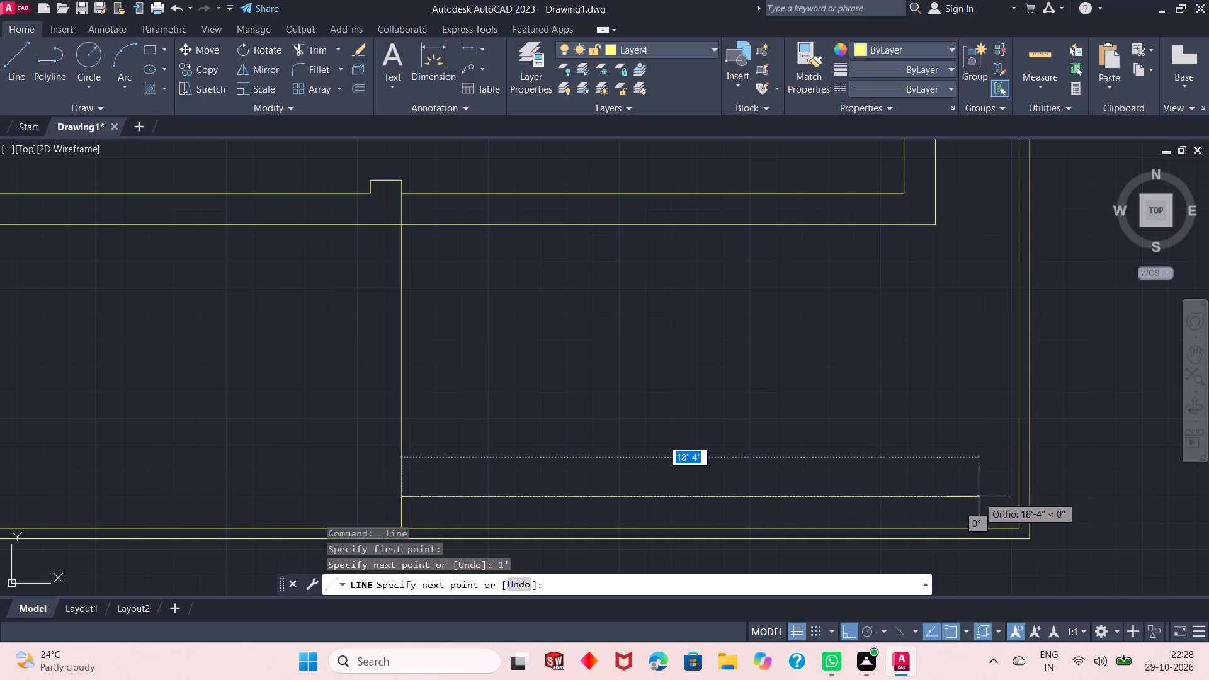
pyautogui.write("18'8")
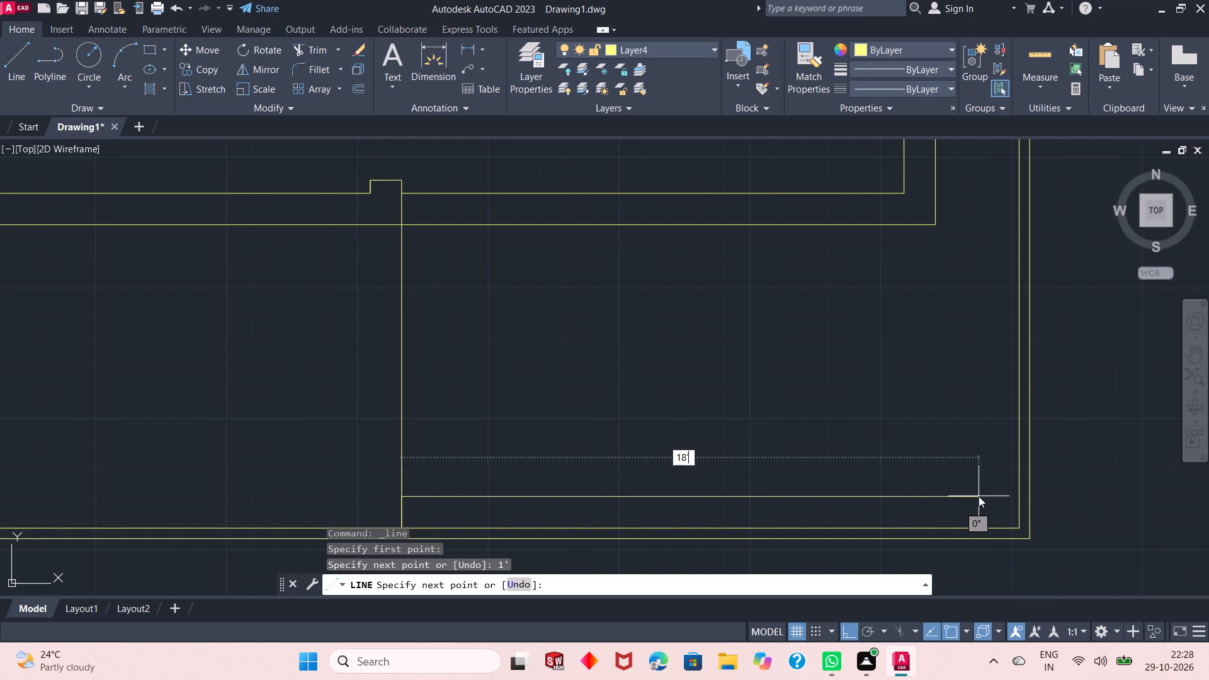
pyautogui.hotkey('shift', '"')
pyautogui.press('Return')
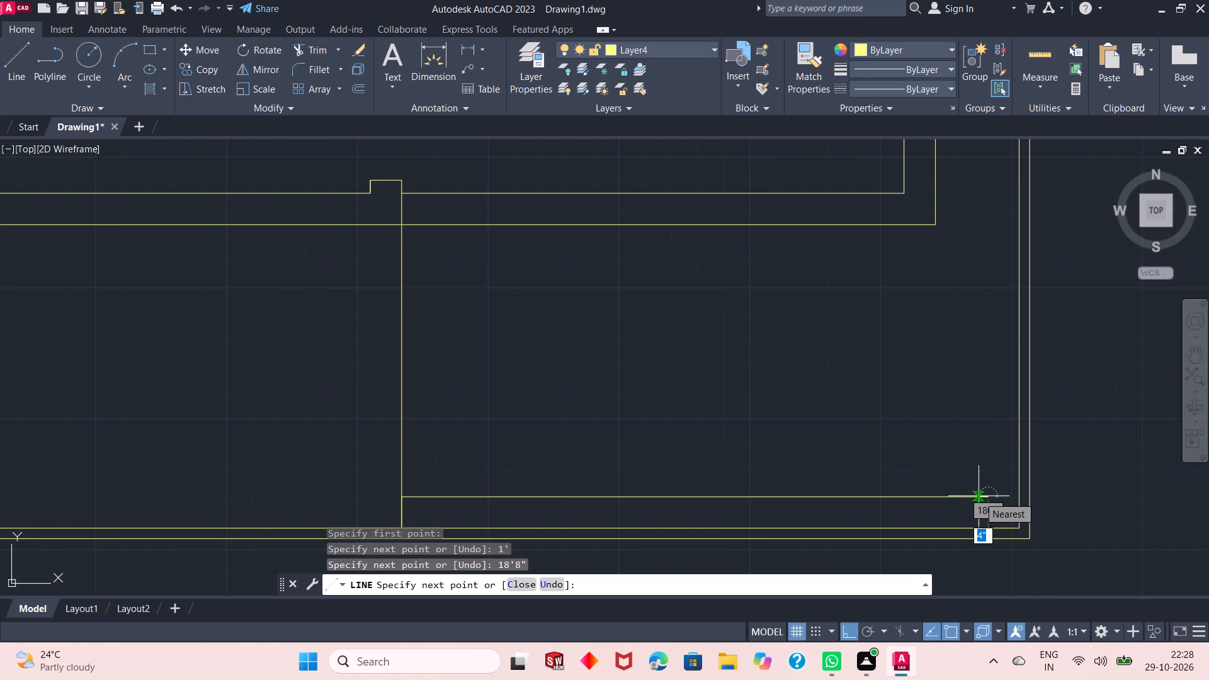
pyautogui.click(989, 309)
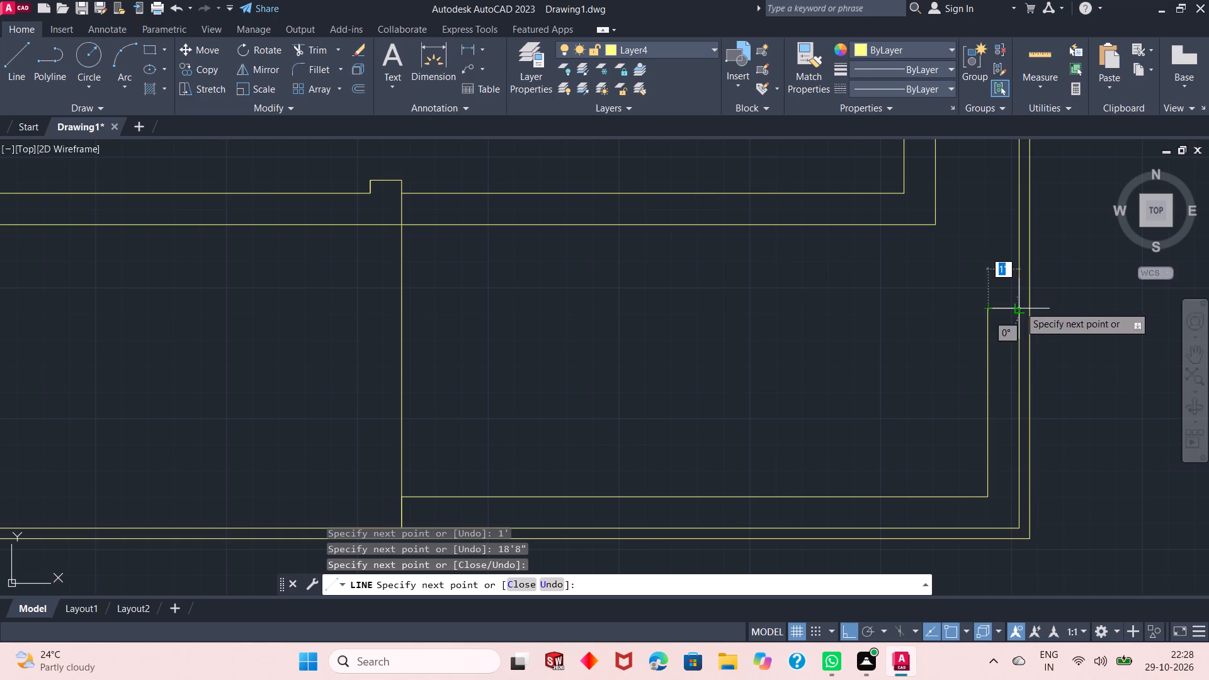
pyautogui.click(1019, 307)
pyautogui.rightClick(1052, 292)
pyautogui.click(1079, 304)
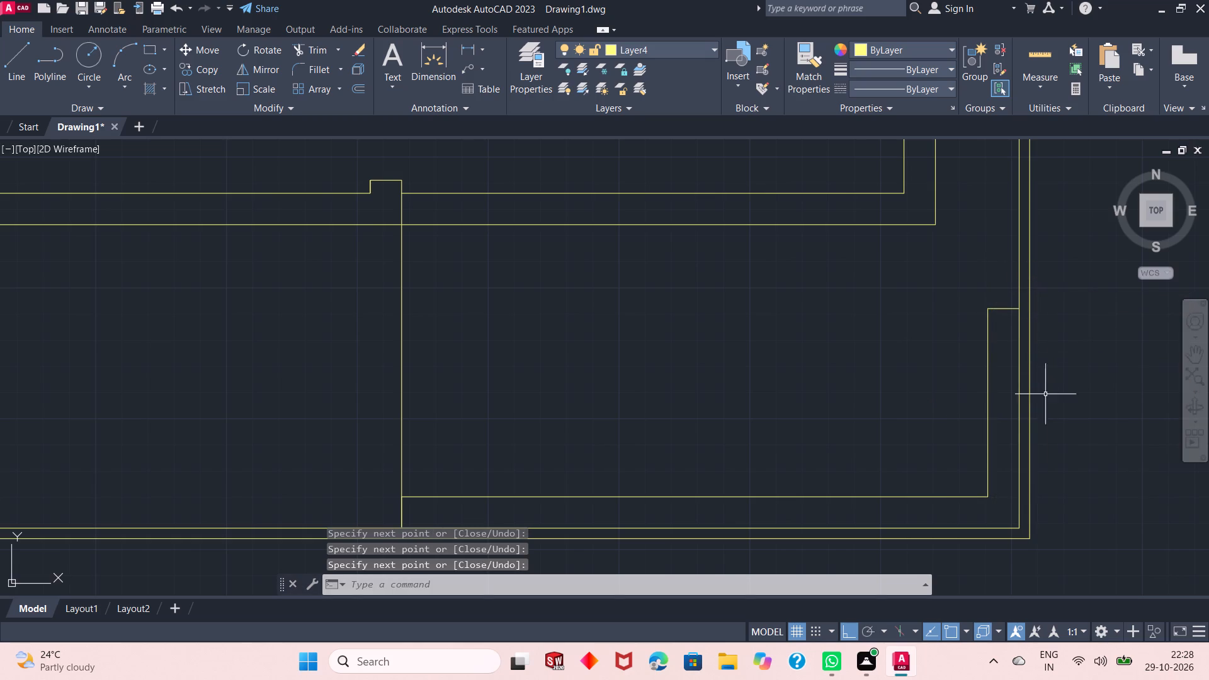
# Erase the 1' vertical segment overlapping the foot of the front dividing line.
pyautogui.scroll(-2, 1027, 402)
pyautogui.scroll(-1, 936, 492)
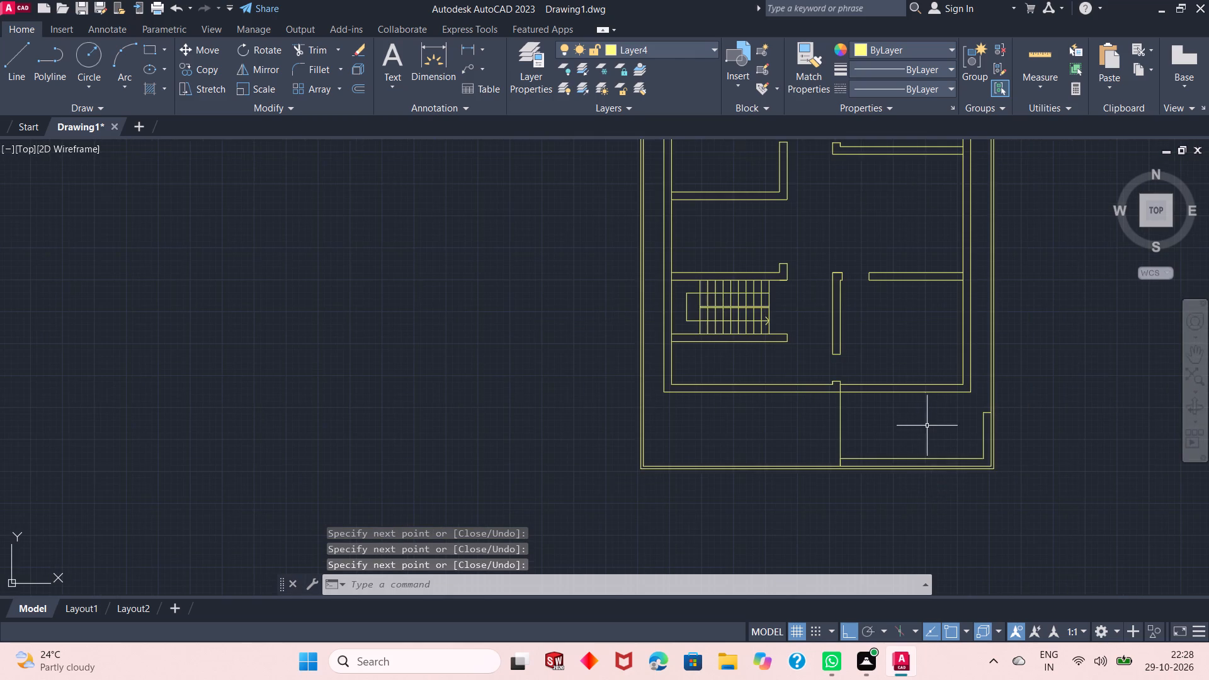
pyautogui.scroll(1, 897, 421)
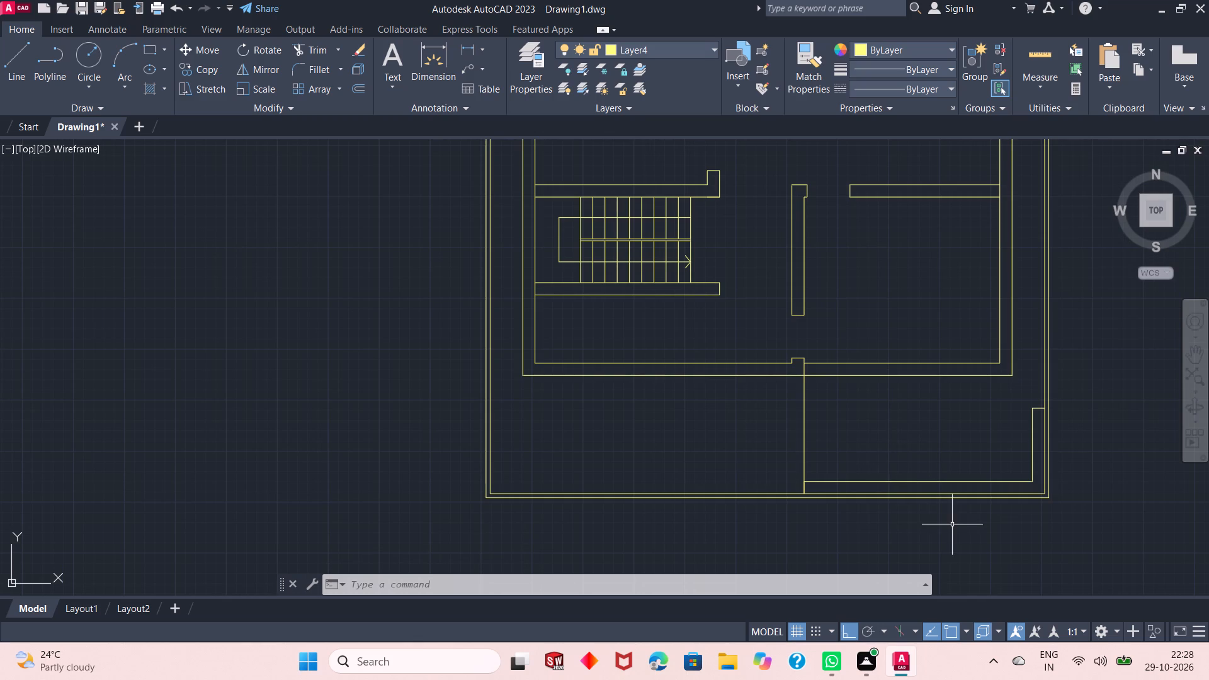
pyautogui.scroll(-1, 955, 526)
pyautogui.scroll(1, 916, 482)
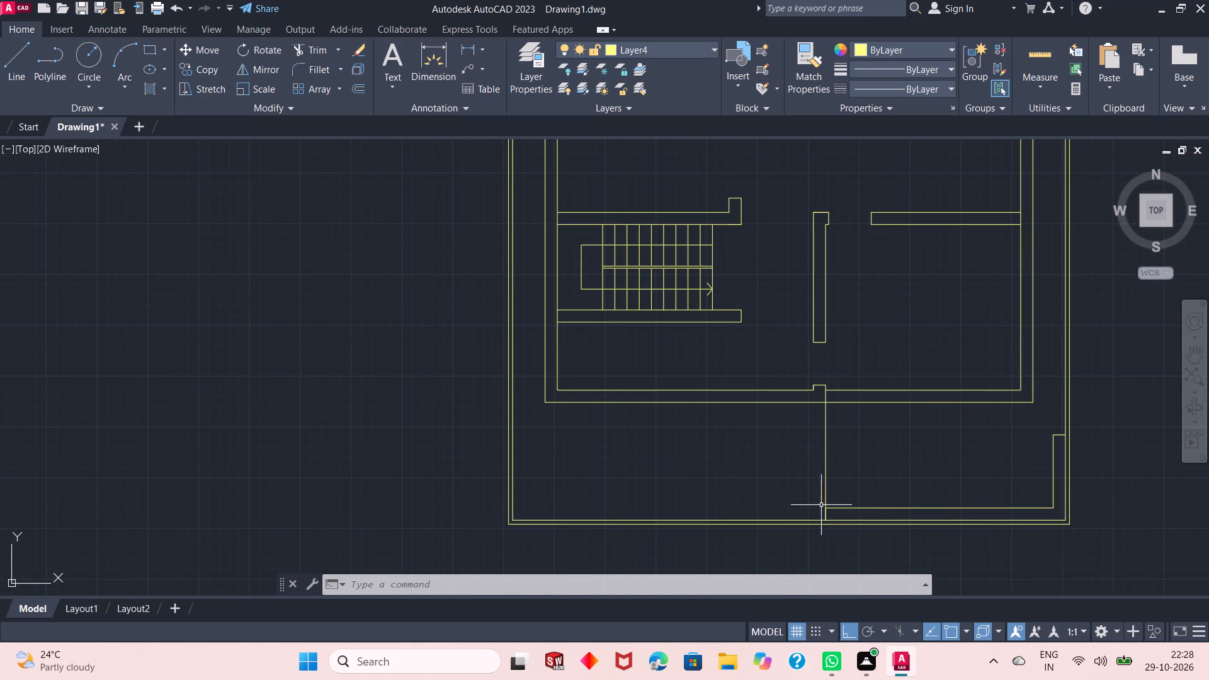
pyautogui.scroll(4, 836, 520)
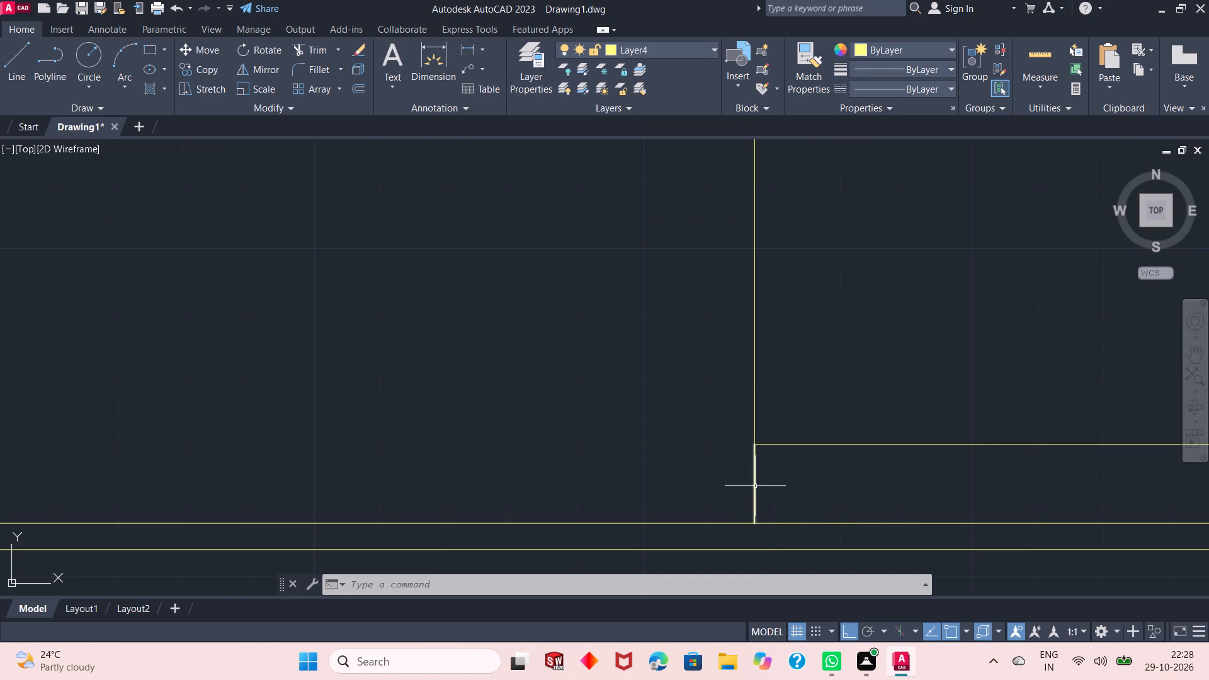
pyautogui.click(756, 489)
pyautogui.rightClick(576, 286)
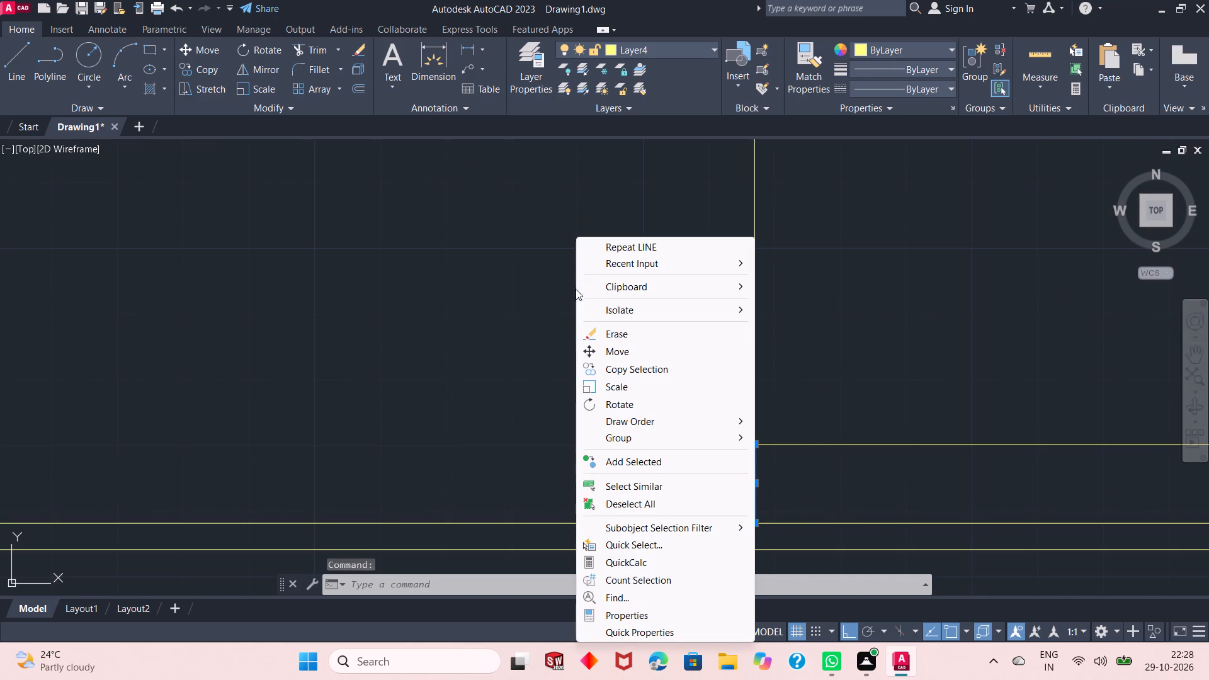
pyautogui.click(602, 332)
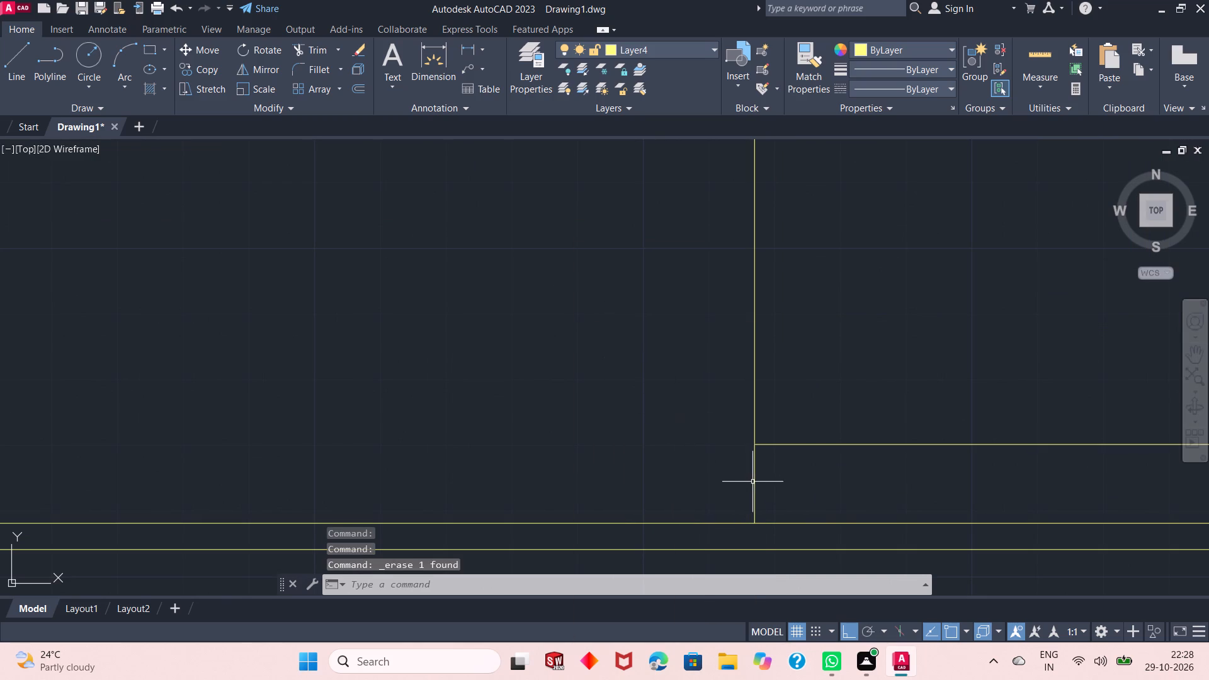
# Examine the whole floor plan, then the front area around the staircase, partition and dividing line.
pyautogui.scroll(-3, 754, 538)
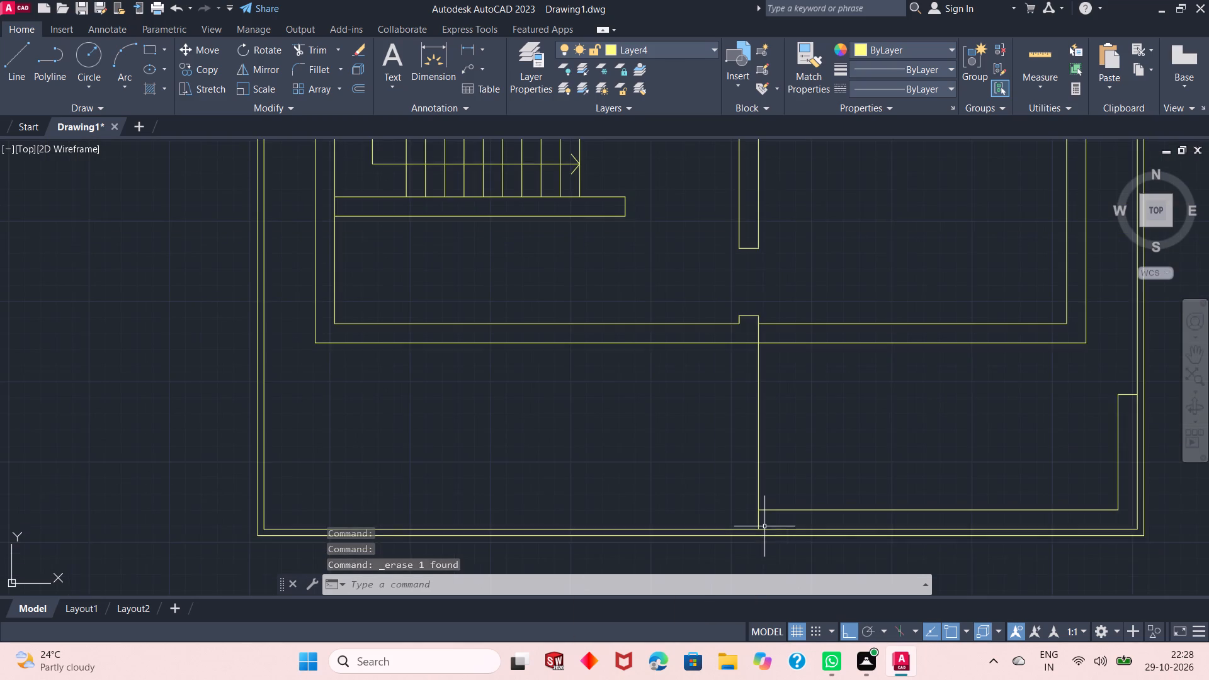
pyautogui.scroll(-2, 763, 529)
pyautogui.scroll(2, 889, 511)
pyautogui.scroll(-1, 860, 525)
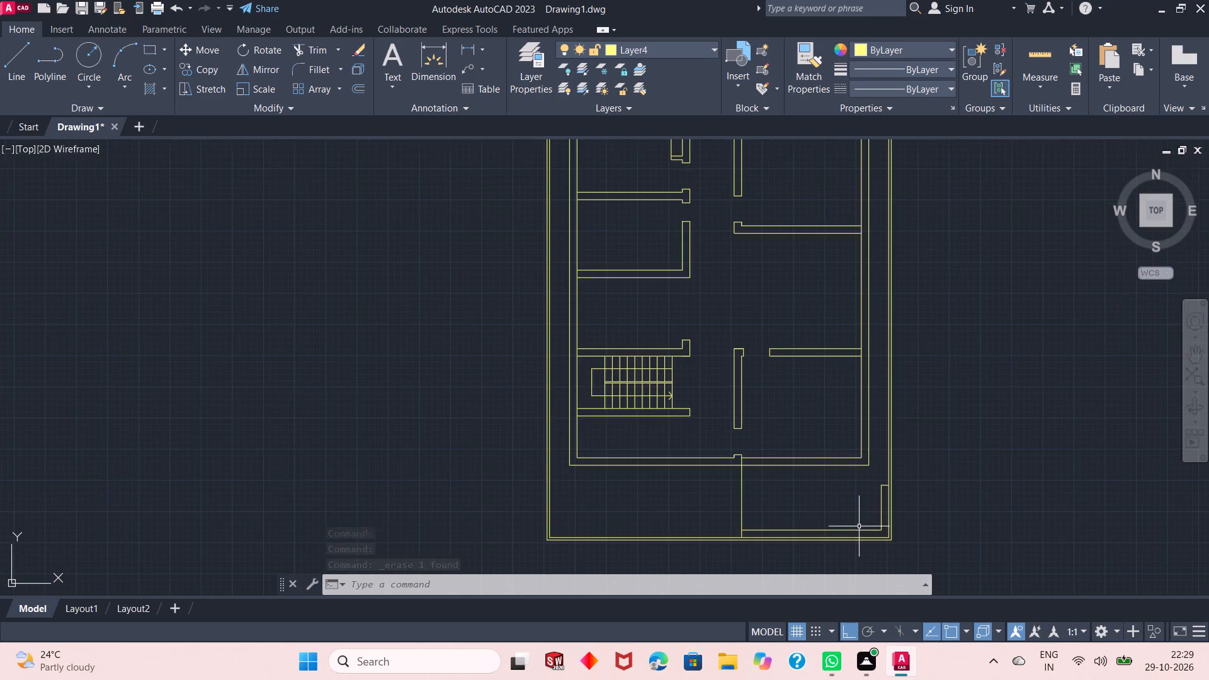
pyautogui.scroll(-2, 859, 526)
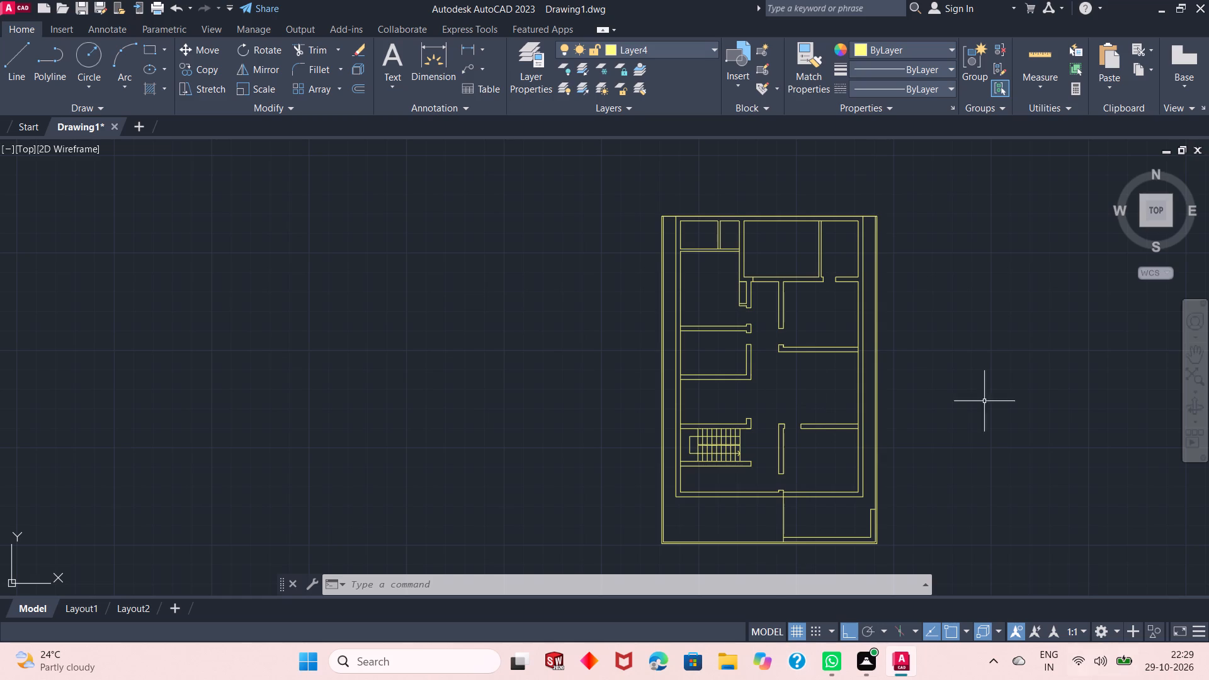
pyautogui.scroll(1, 662, 366)
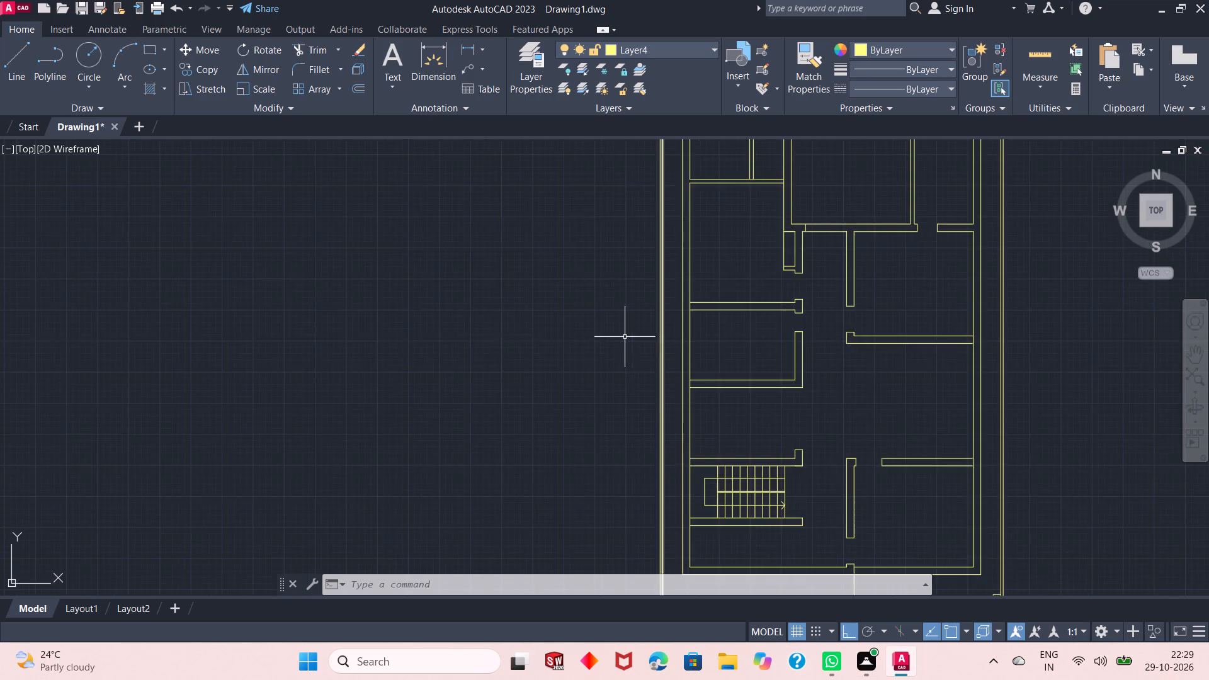
pyautogui.scroll(-1, 617, 336)
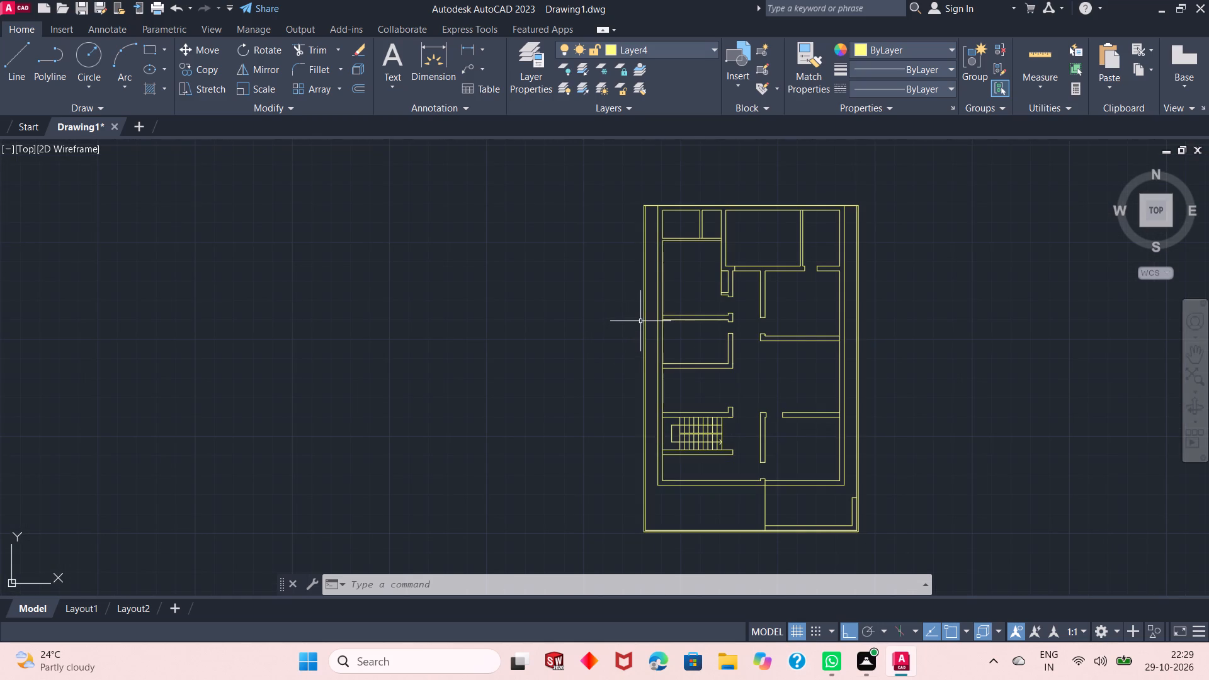
pyautogui.scroll(1, 926, 512)
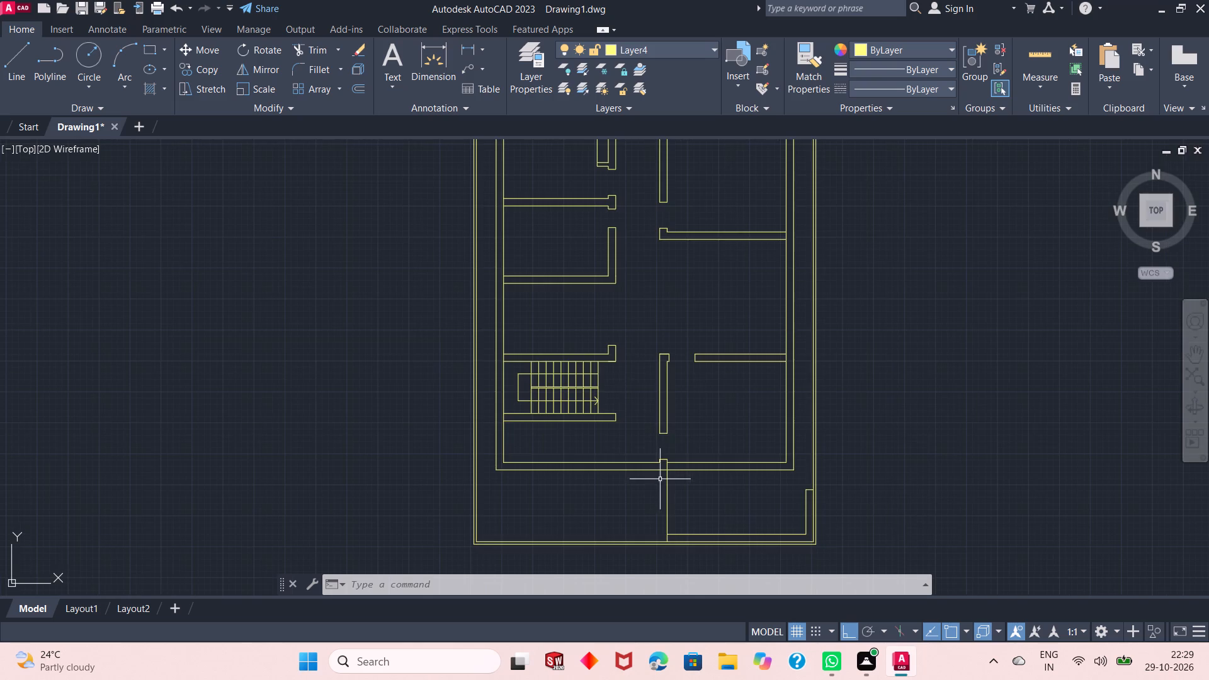
pyautogui.scroll(-2, 660, 480)
pyautogui.scroll(1, 644, 406)
pyautogui.scroll(2, 672, 547)
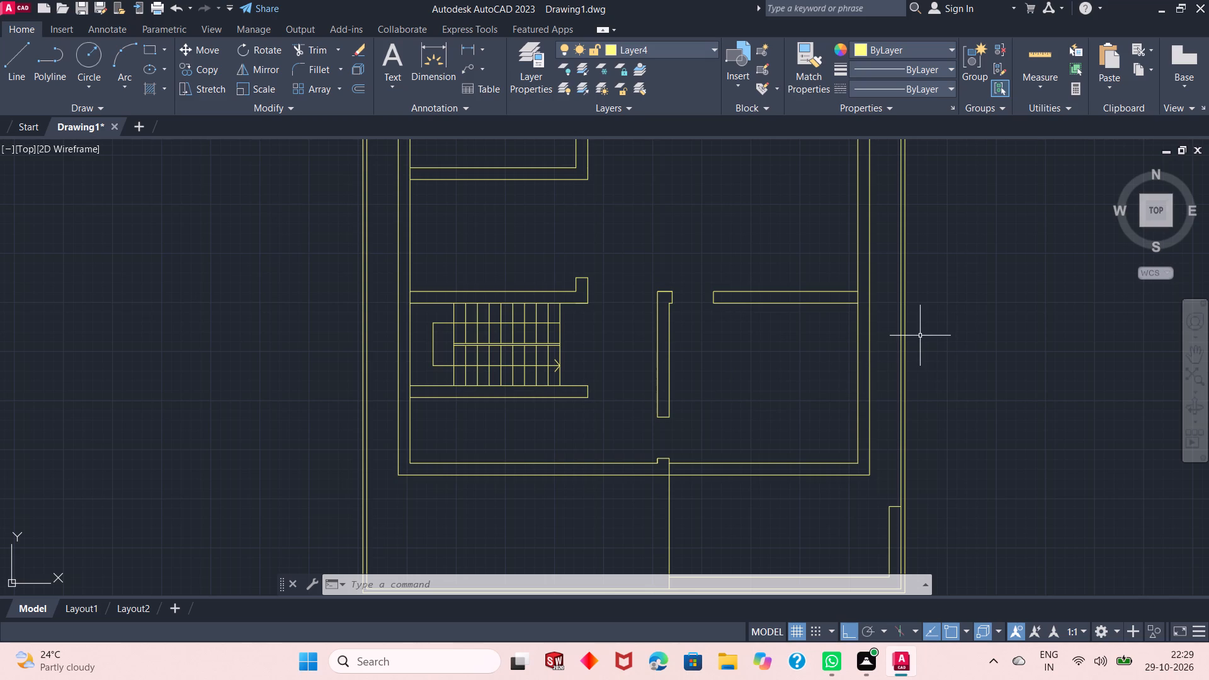
pyautogui.scroll(-2, 924, 321)
pyautogui.scroll(1, 824, 391)
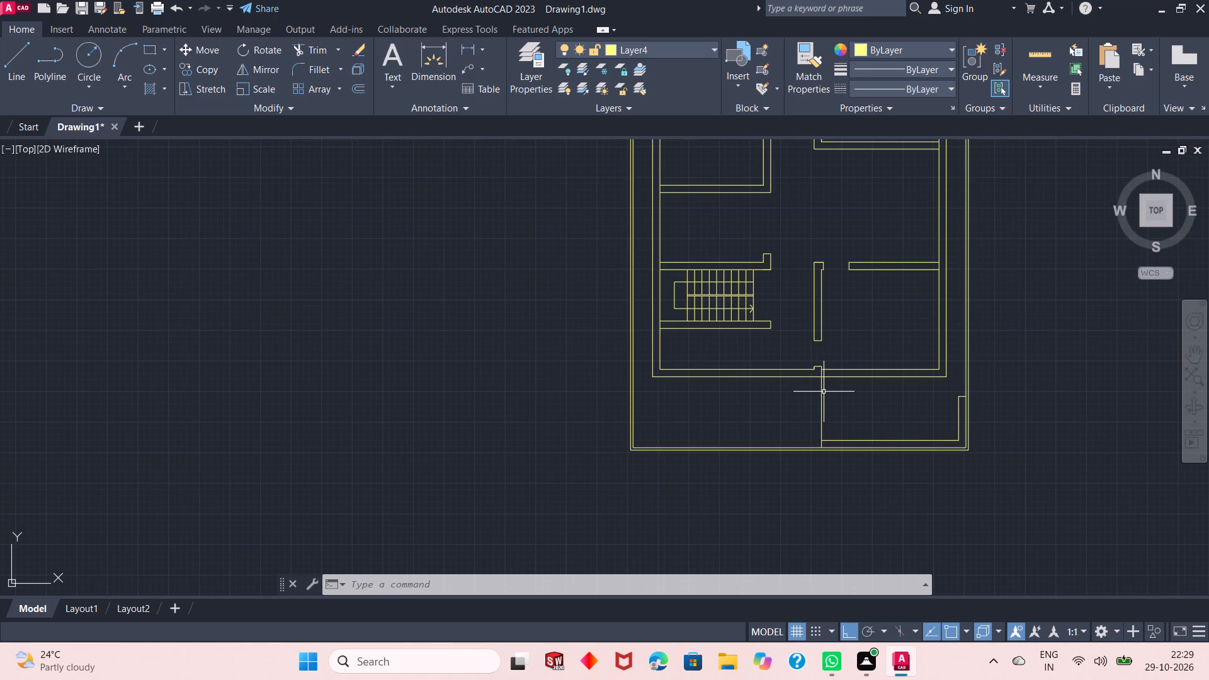
pyautogui.scroll(1, 796, 402)
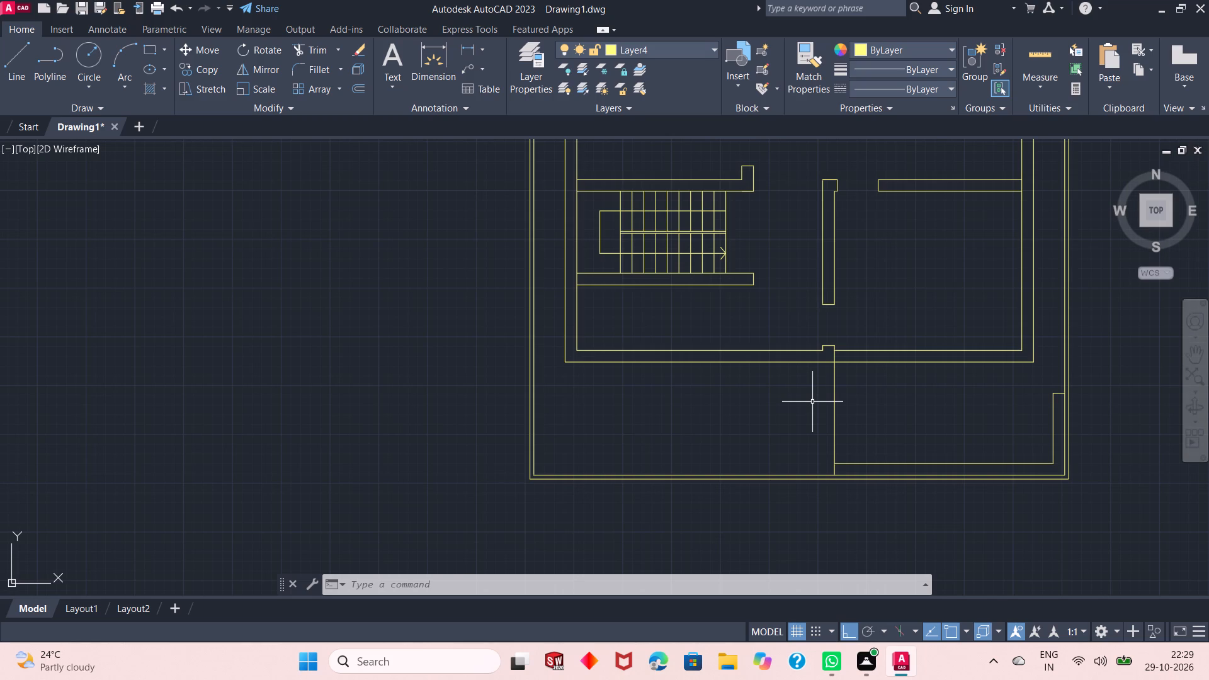
pyautogui.scroll(-1, 813, 402)
pyautogui.scroll(1, 813, 402)
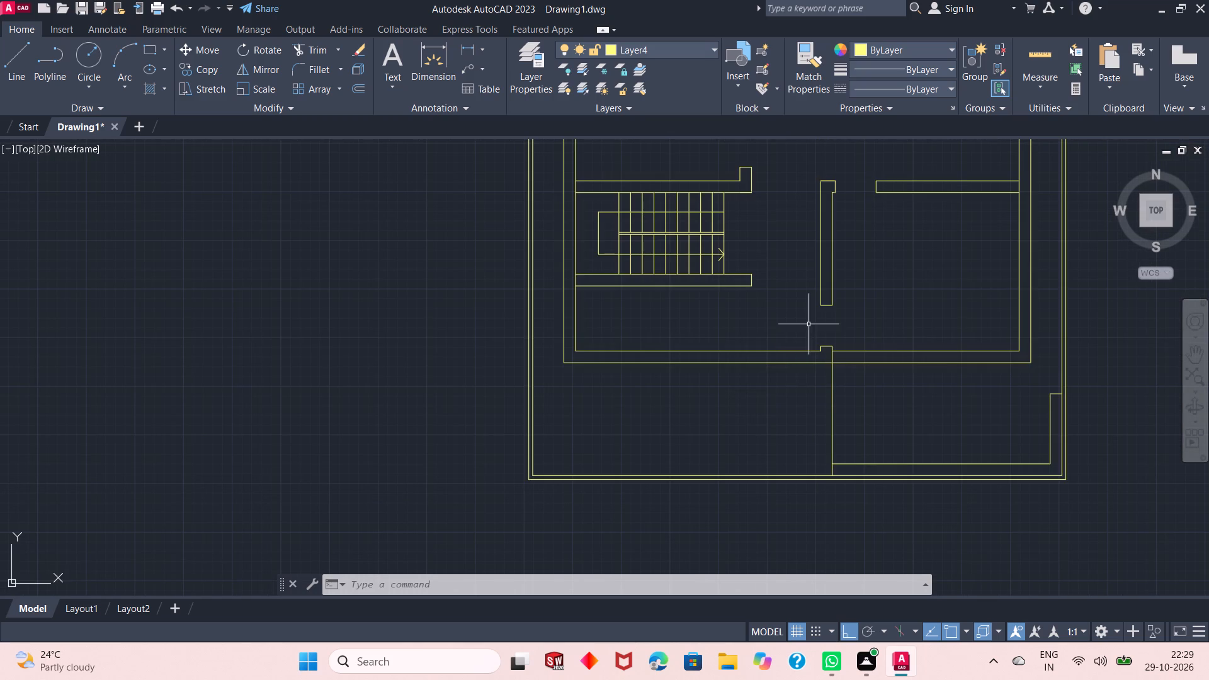
# Extend the lower line of the wall below the staircase to the outer line of the house's left wall.
pyautogui.scroll(1, 809, 326)
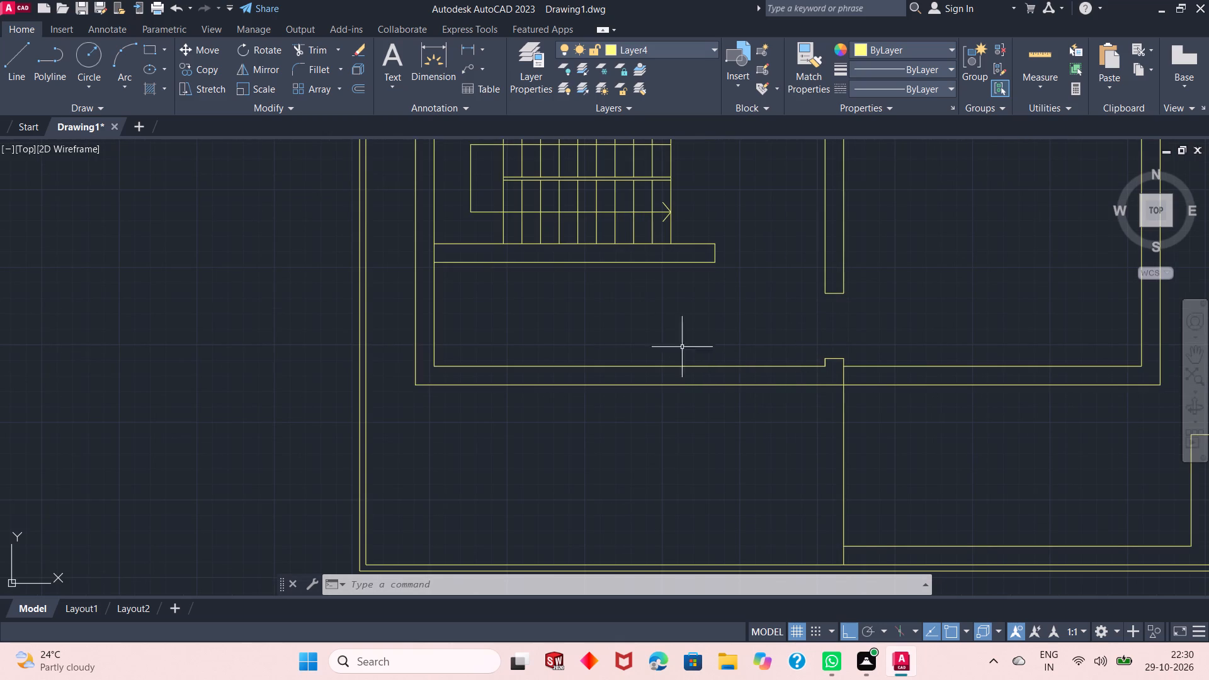
pyautogui.click(336, 52)
pyautogui.click(329, 102)
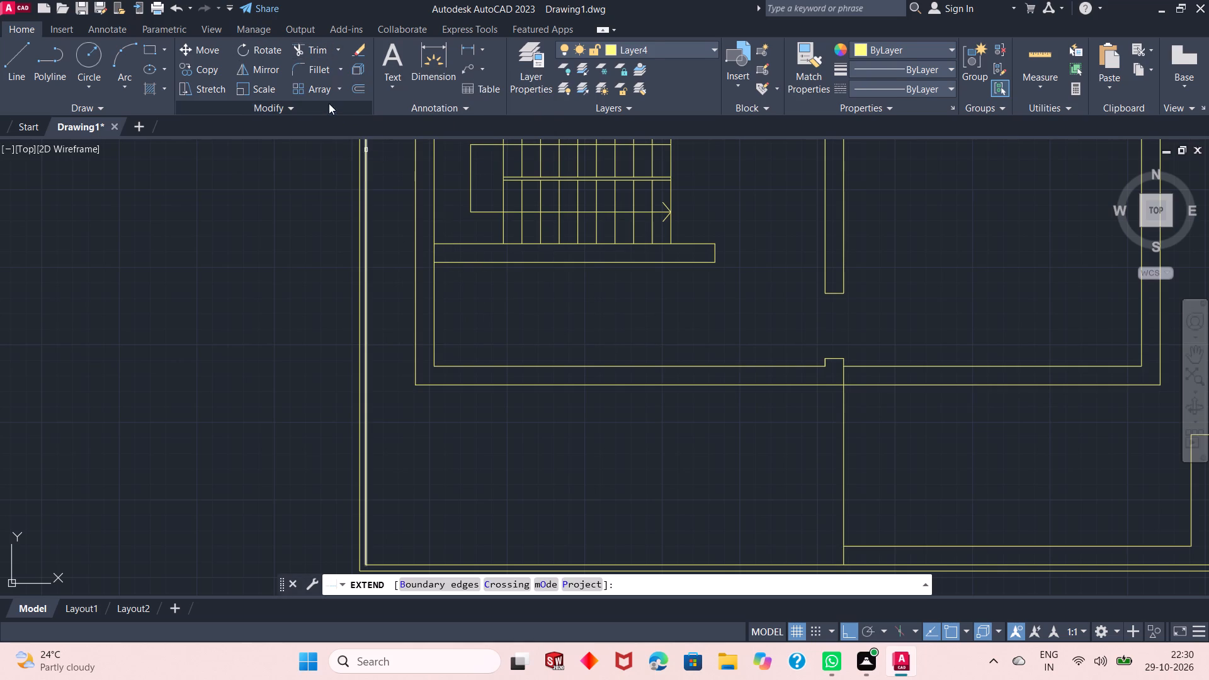
pyautogui.click(454, 263)
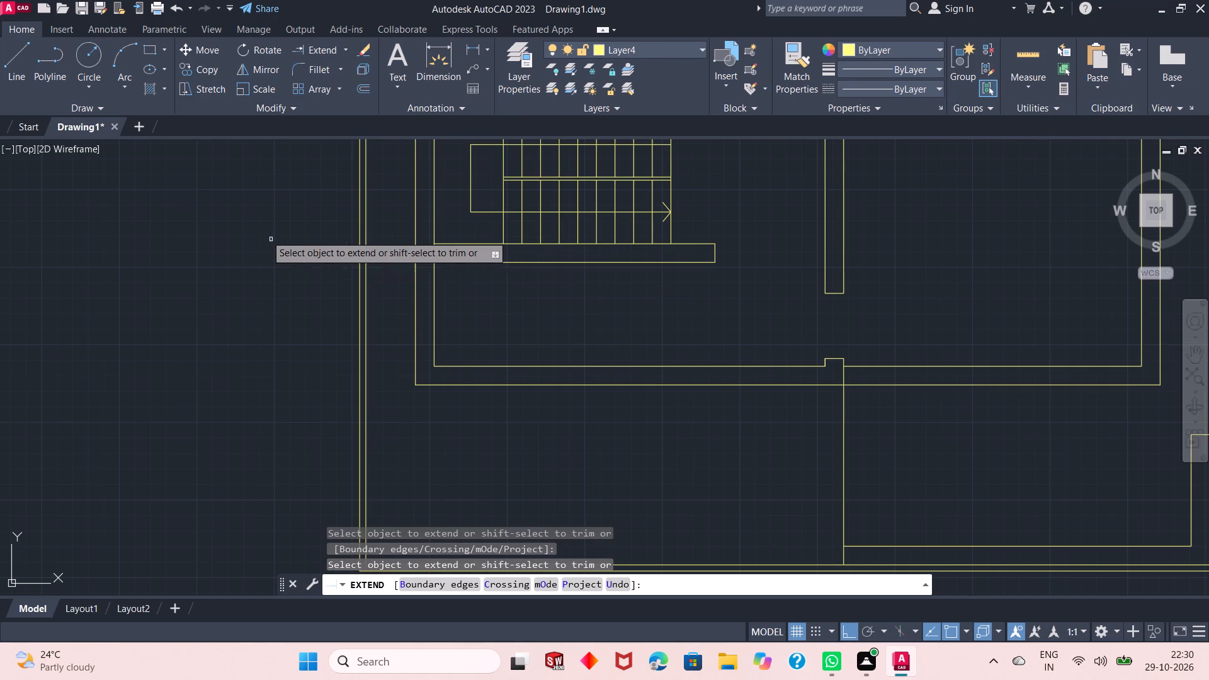
pyautogui.rightClick(259, 229)
pyautogui.click(281, 239)
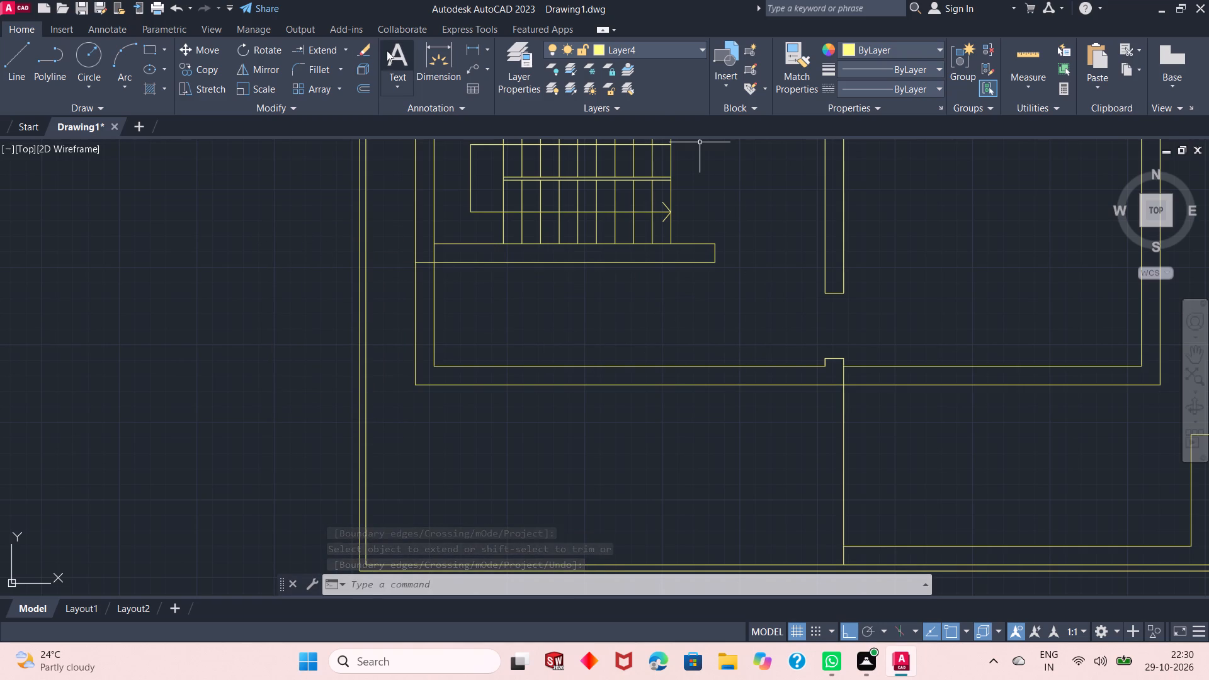
# Trim away the inner and outer house wall lines around the front-left corner, between the stair wall and the partition stub.
pyautogui.click(344, 47)
pyautogui.click(339, 71)
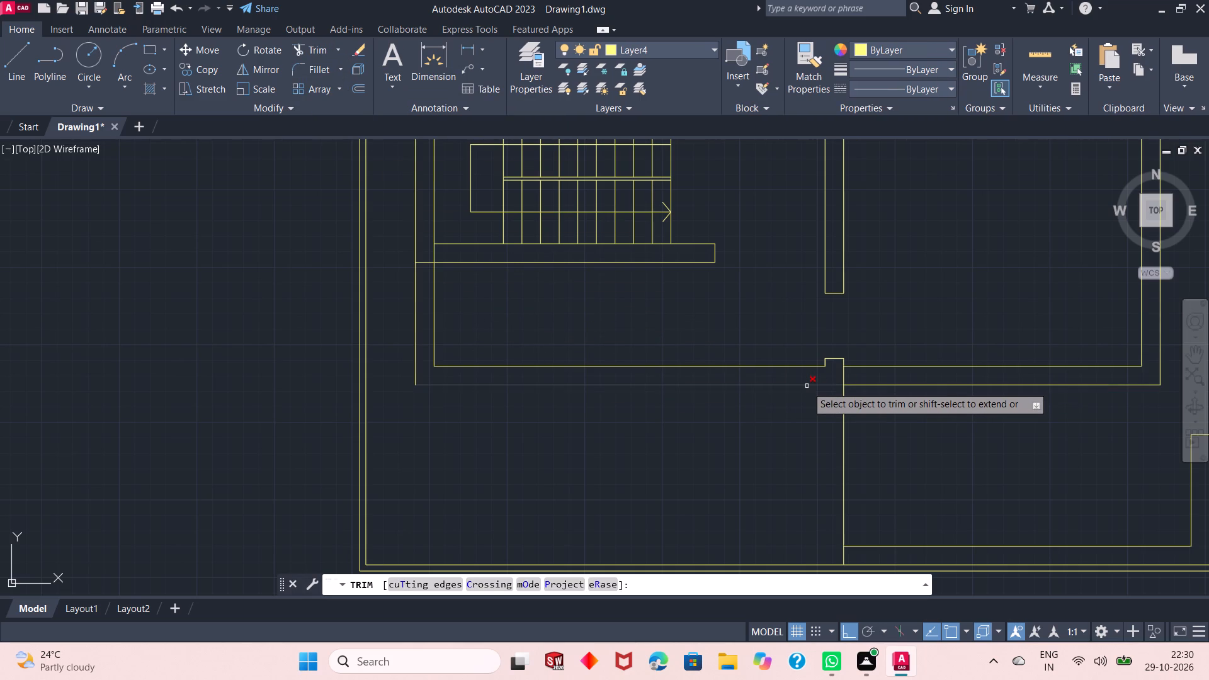
pyautogui.click(802, 351)
pyautogui.click(763, 400)
pyautogui.click(460, 307)
pyautogui.click(416, 317)
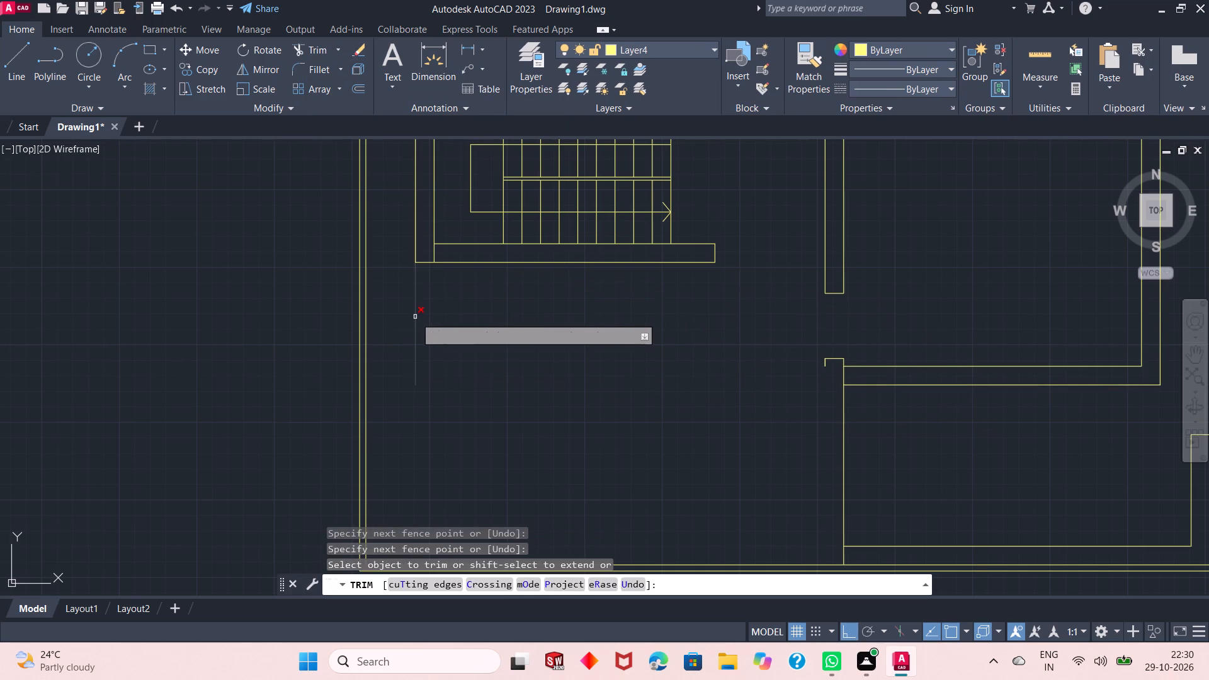
pyautogui.click(415, 317)
pyautogui.click(407, 308)
pyautogui.click(420, 320)
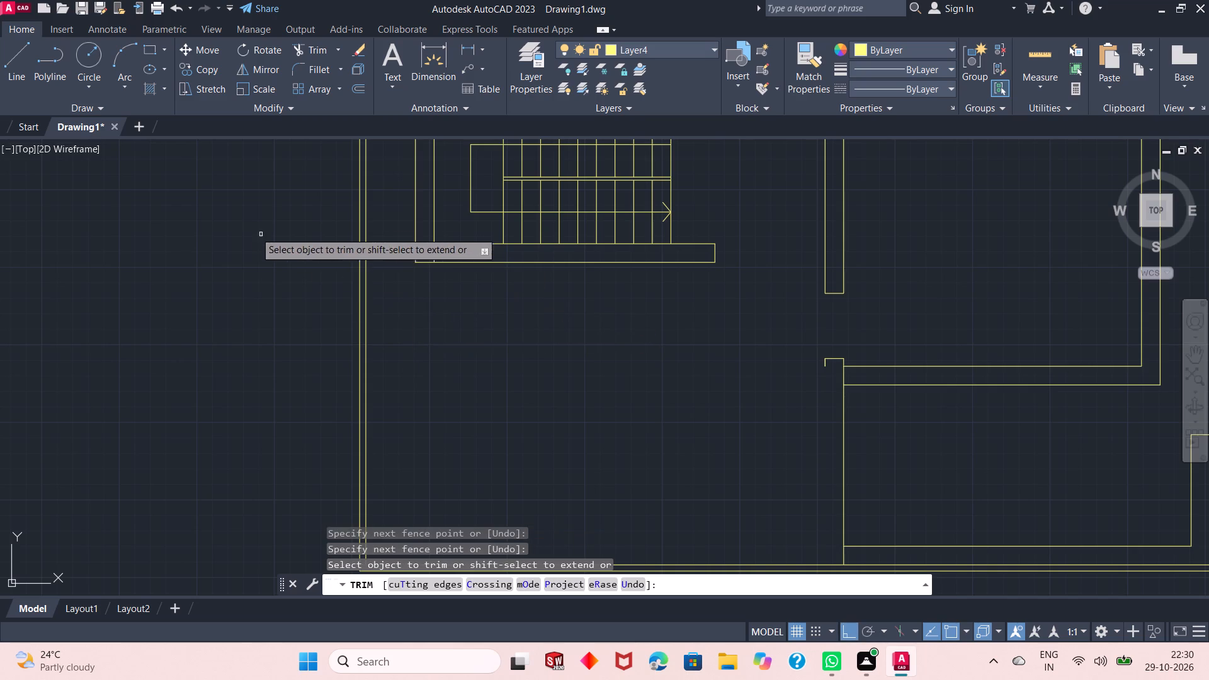
pyautogui.rightClick(225, 213)
pyautogui.click(237, 224)
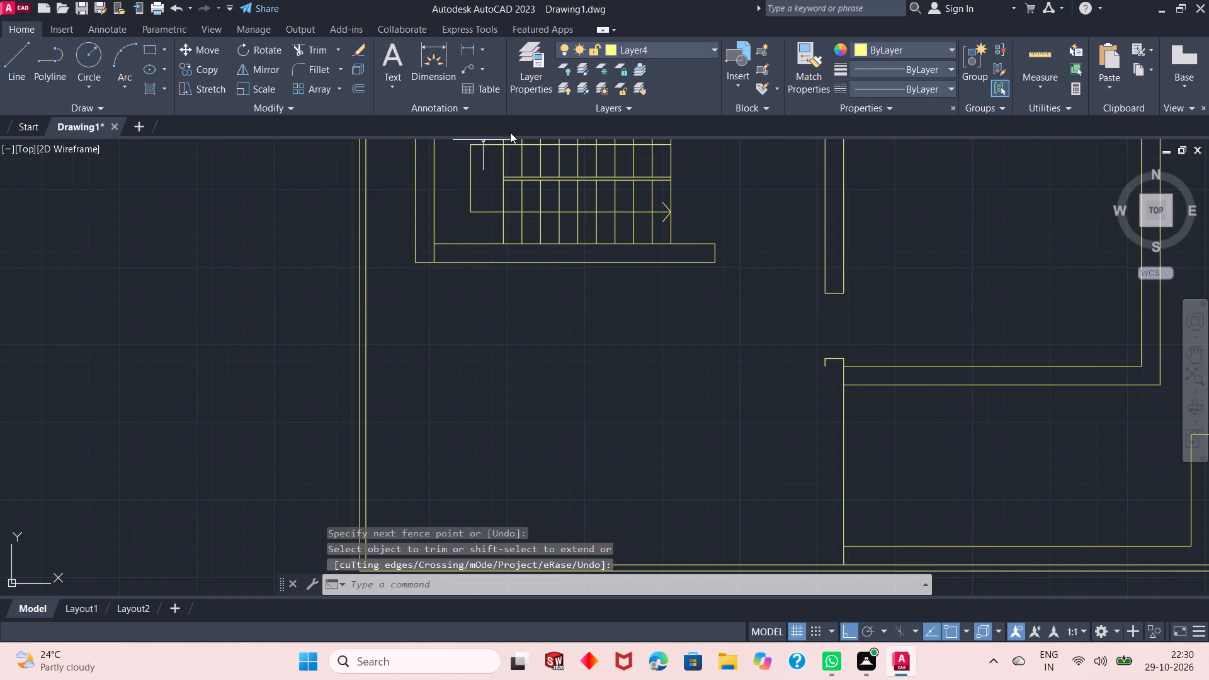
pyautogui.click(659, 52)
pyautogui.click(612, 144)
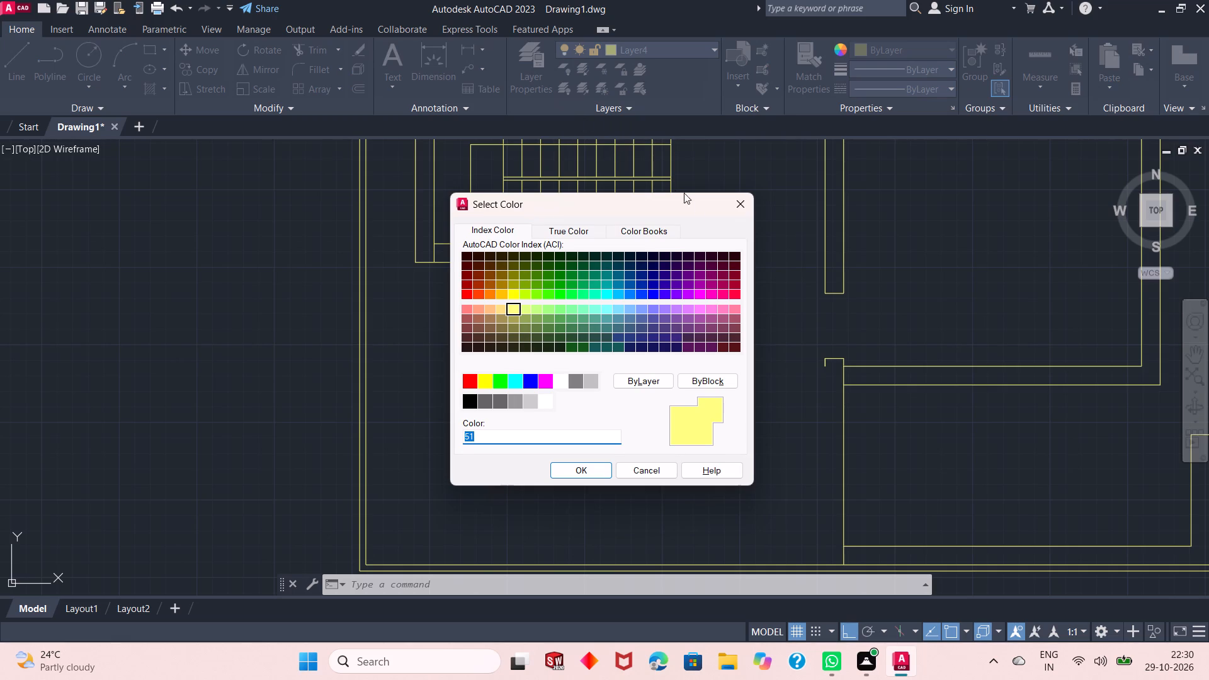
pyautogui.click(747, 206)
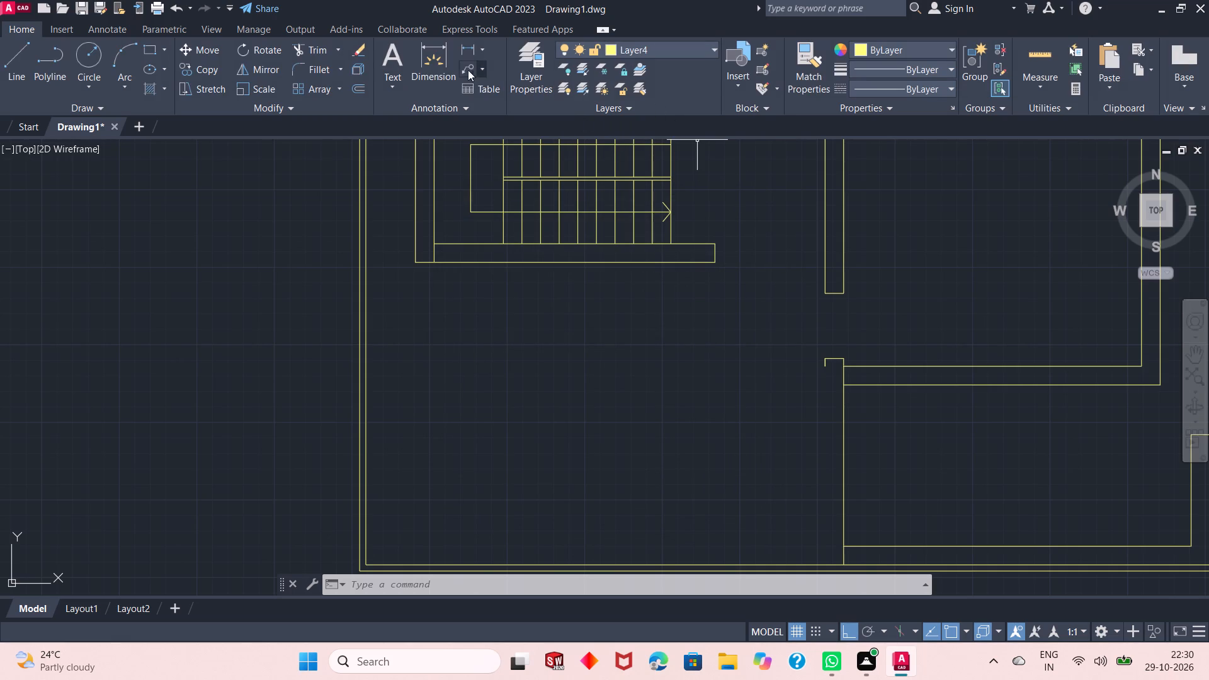
# Set the colour of Layer1 to index colour 51.
pyautogui.click(687, 52)
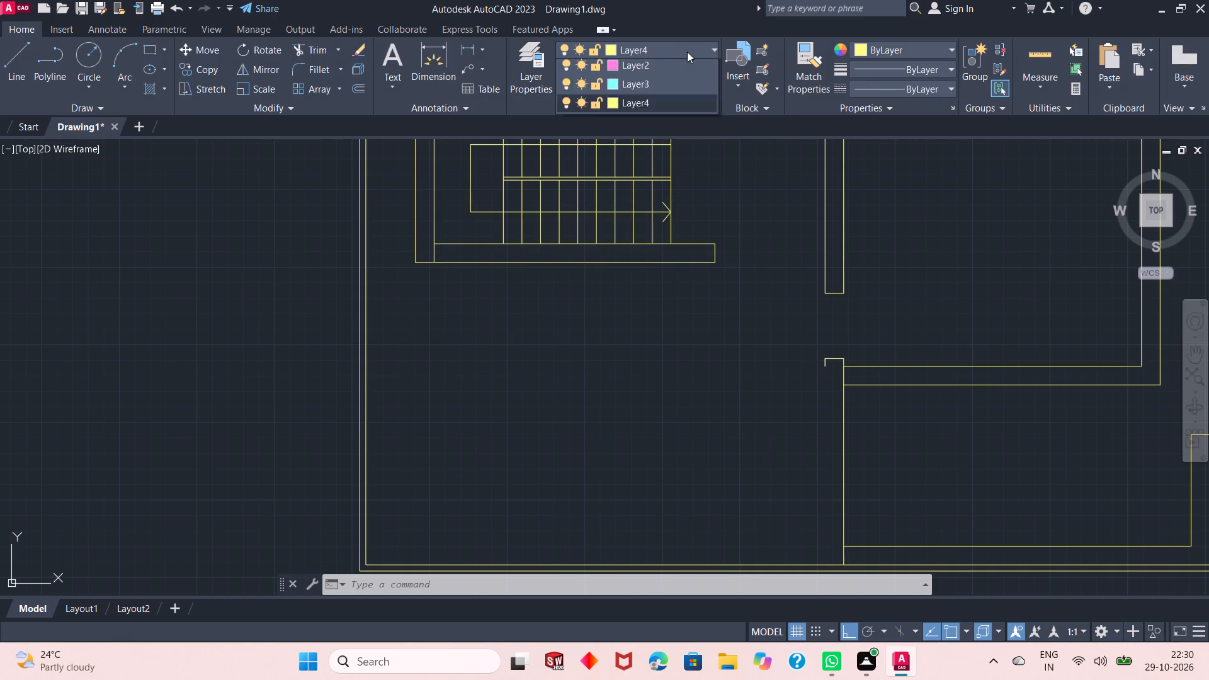
pyautogui.click(615, 89)
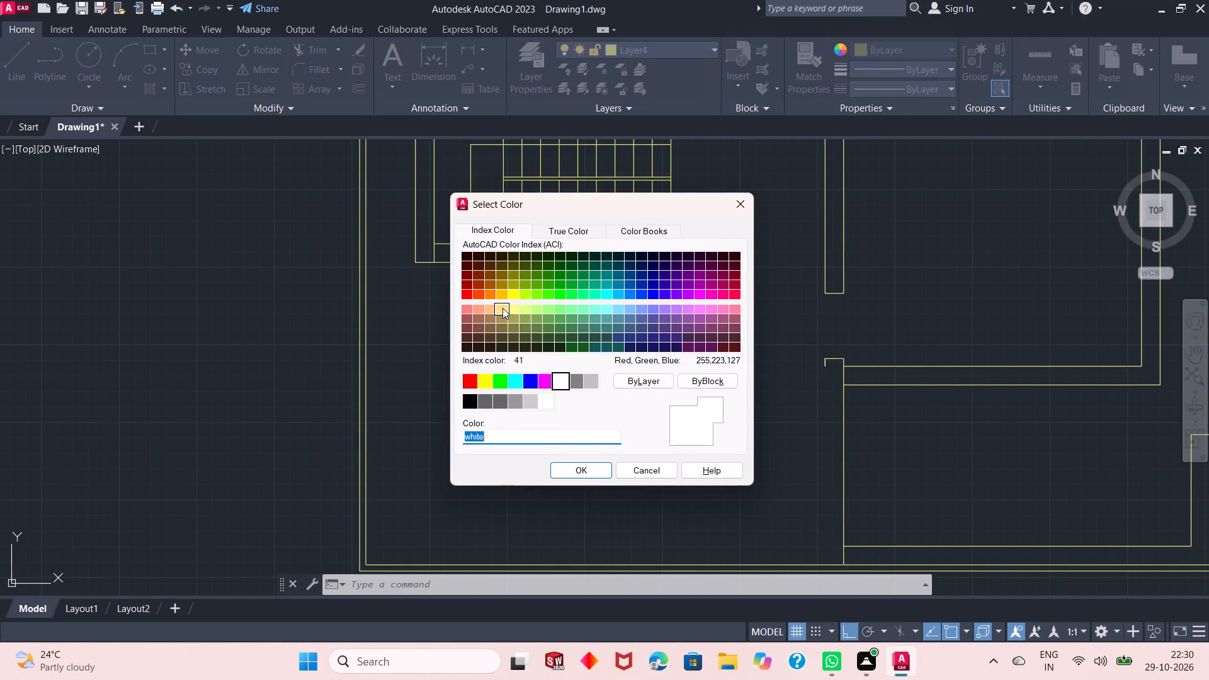
pyautogui.click(518, 312)
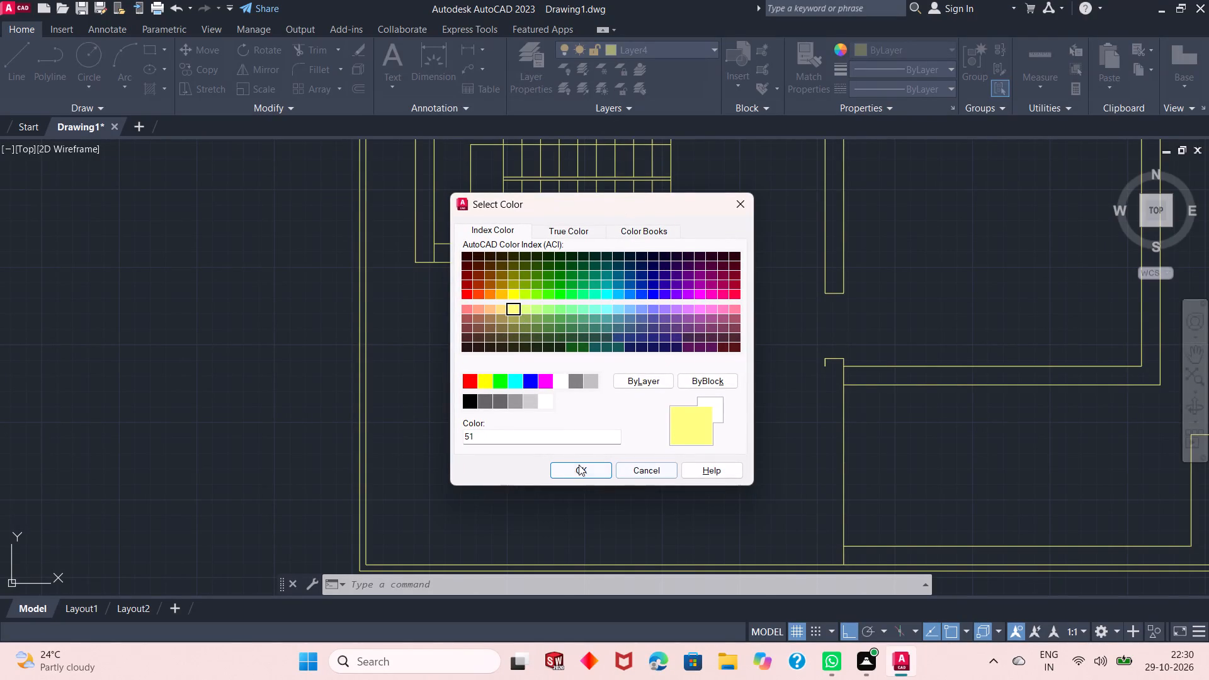
pyautogui.click(578, 465)
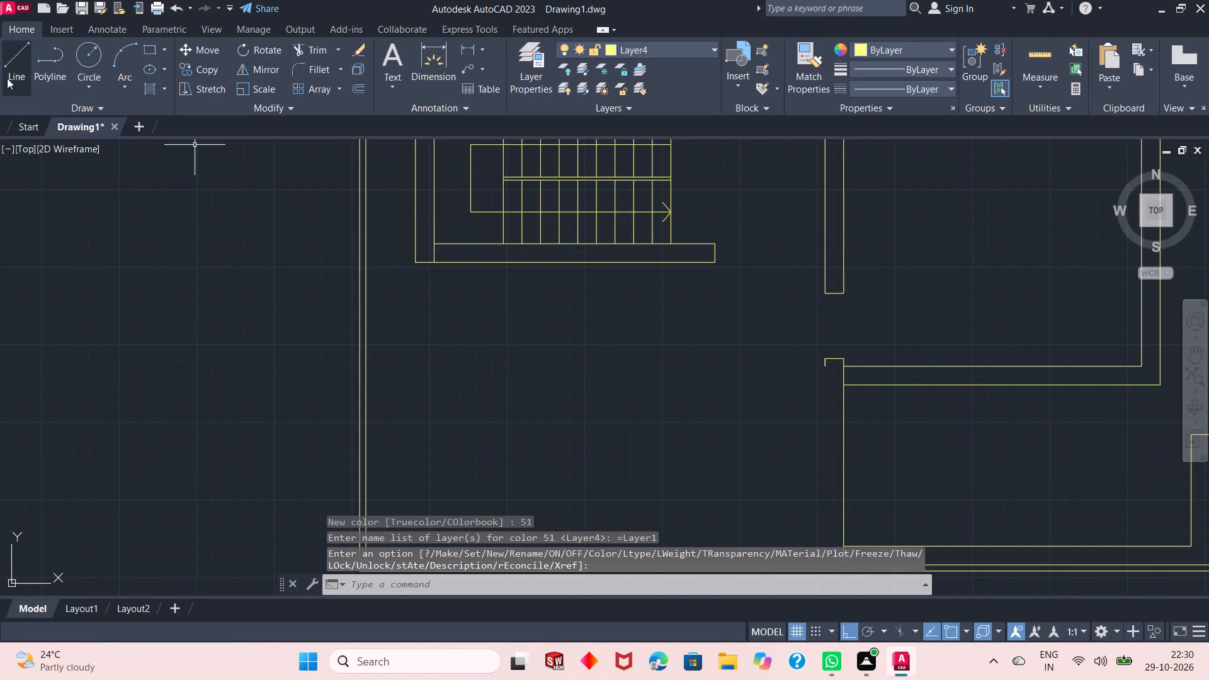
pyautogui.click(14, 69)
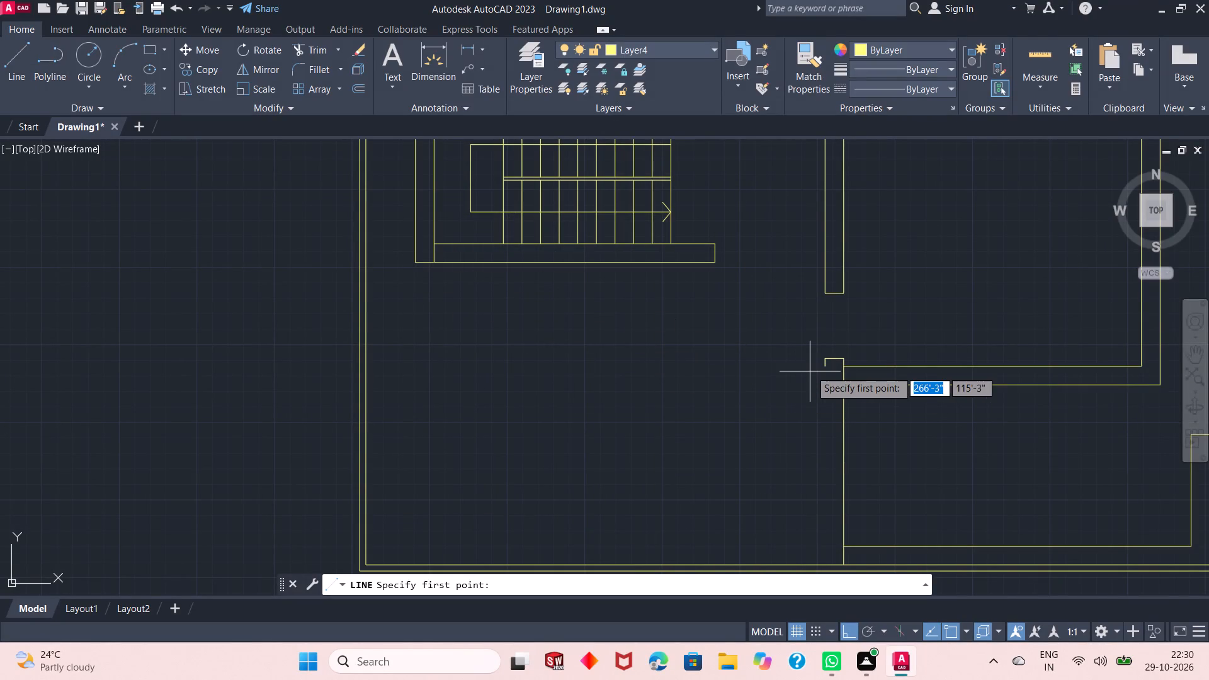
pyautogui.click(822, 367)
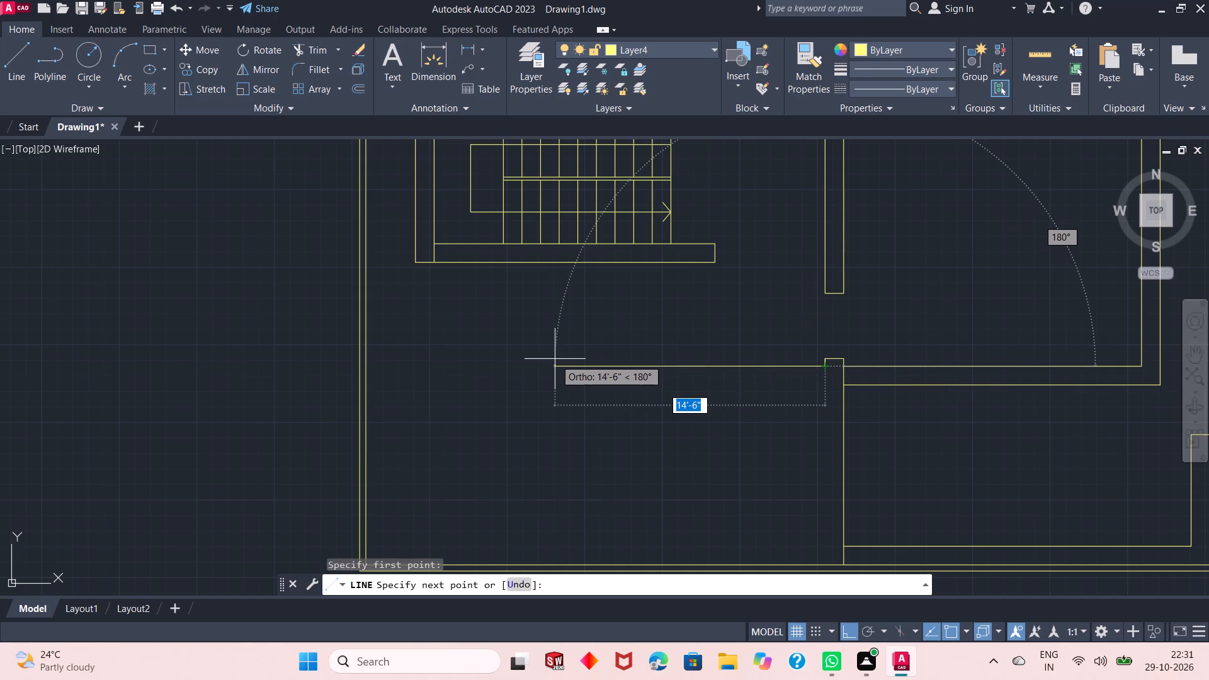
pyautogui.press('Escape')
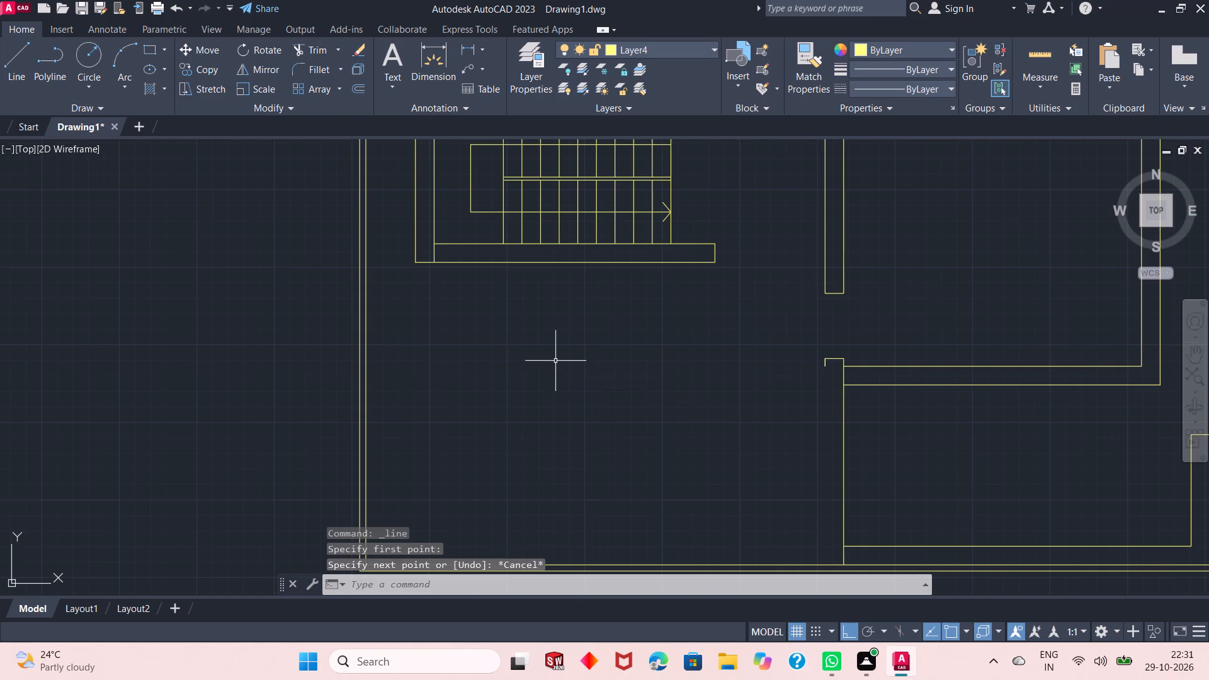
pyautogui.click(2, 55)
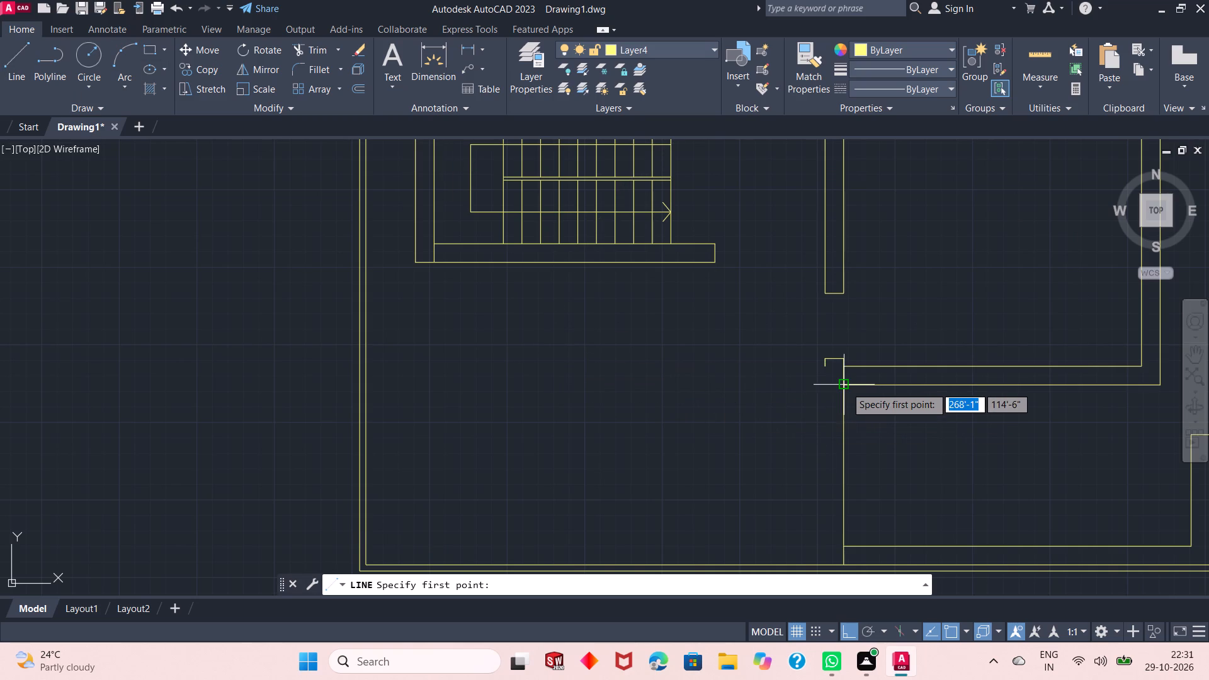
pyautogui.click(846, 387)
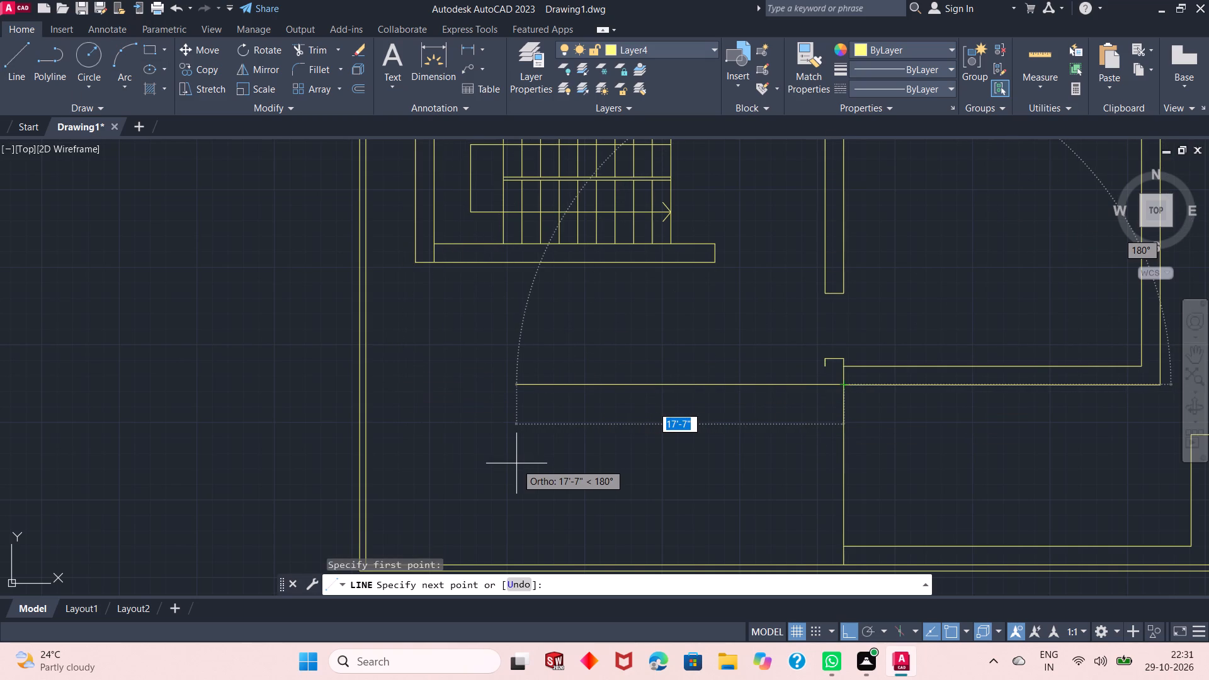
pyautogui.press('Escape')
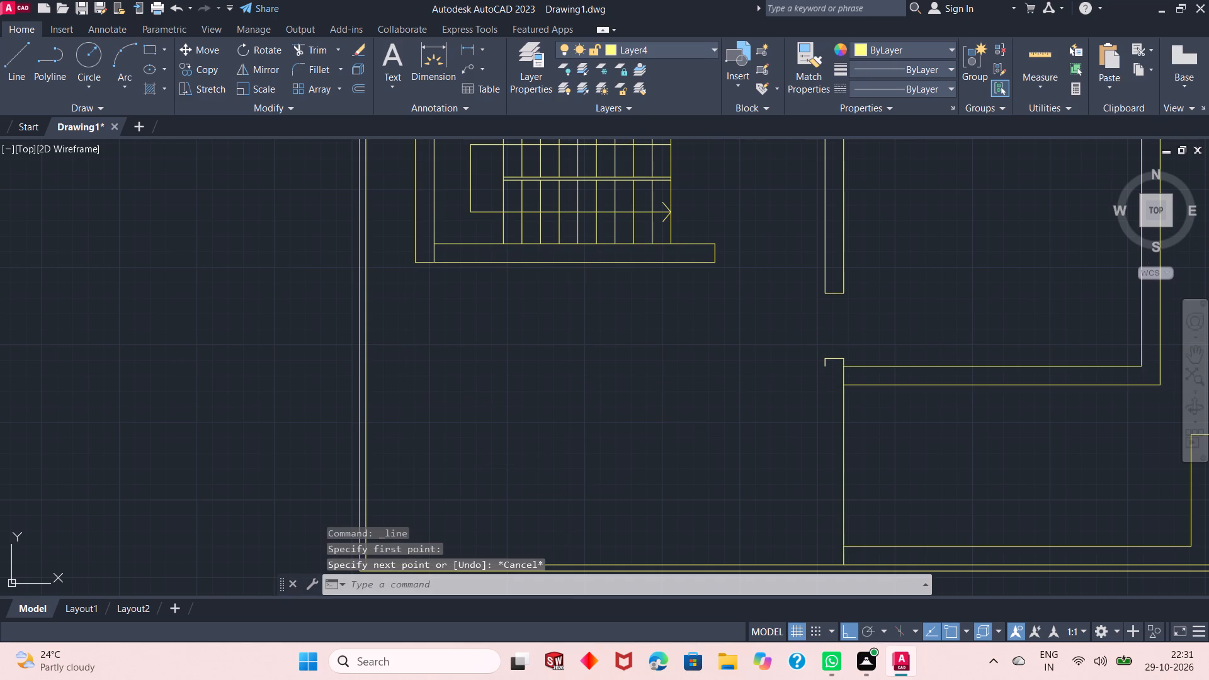
# On Layer1, draw the dashed outer corner line from the dividing line's wall junction 23' left, and up to the stair wall's outer corner.
pyautogui.click(679, 54)
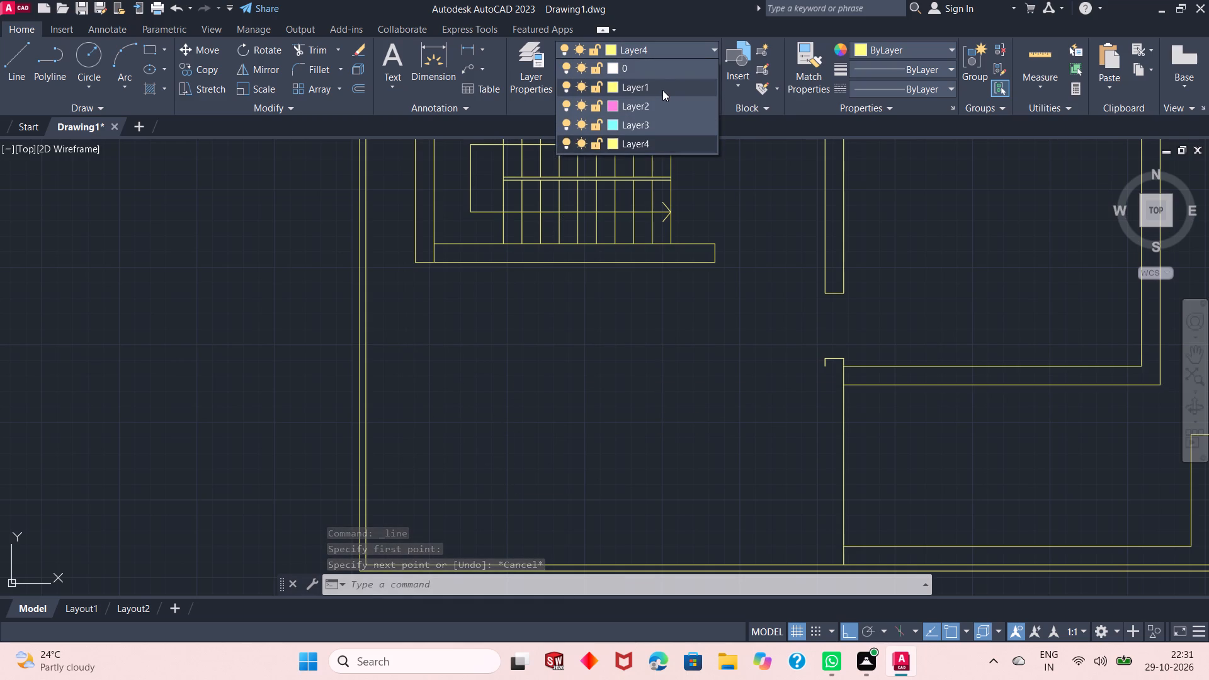
pyautogui.click(535, 86)
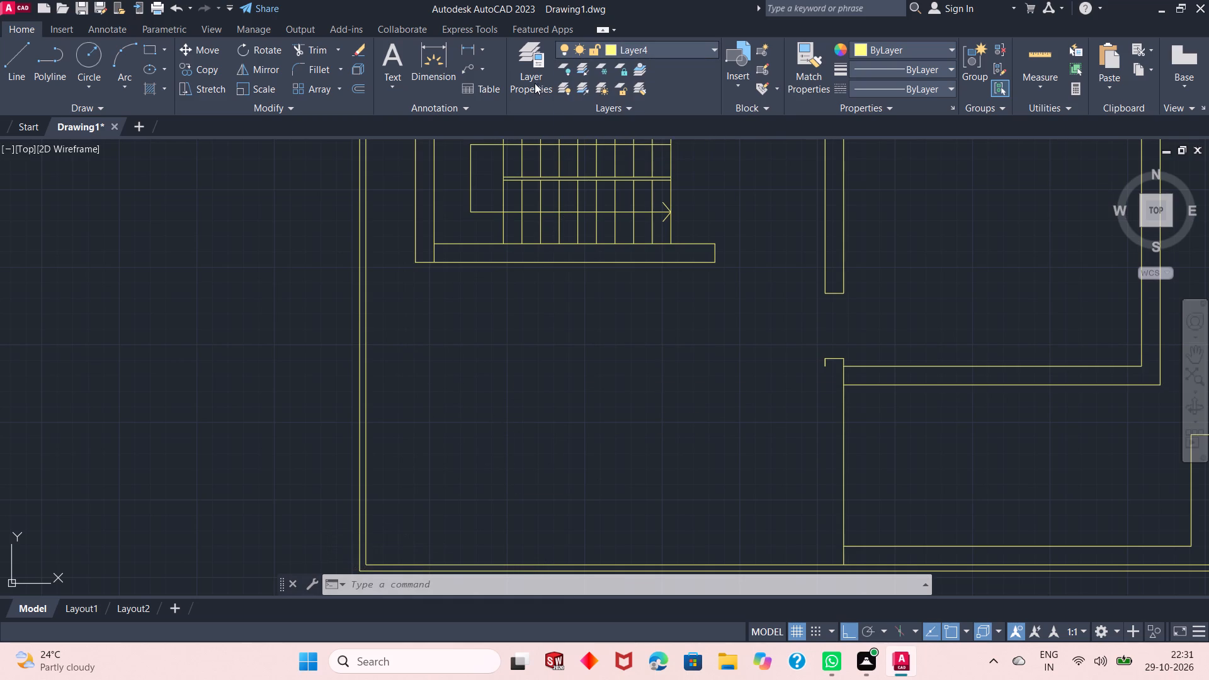
pyautogui.click(535, 82)
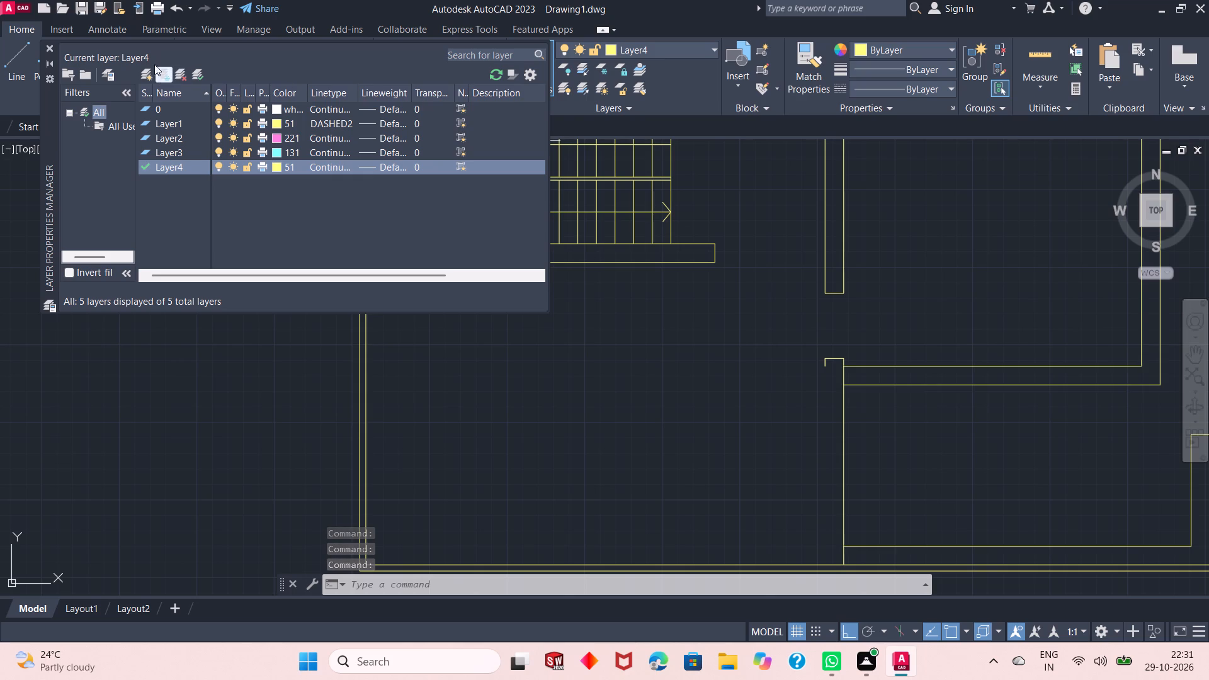
pyautogui.click(49, 46)
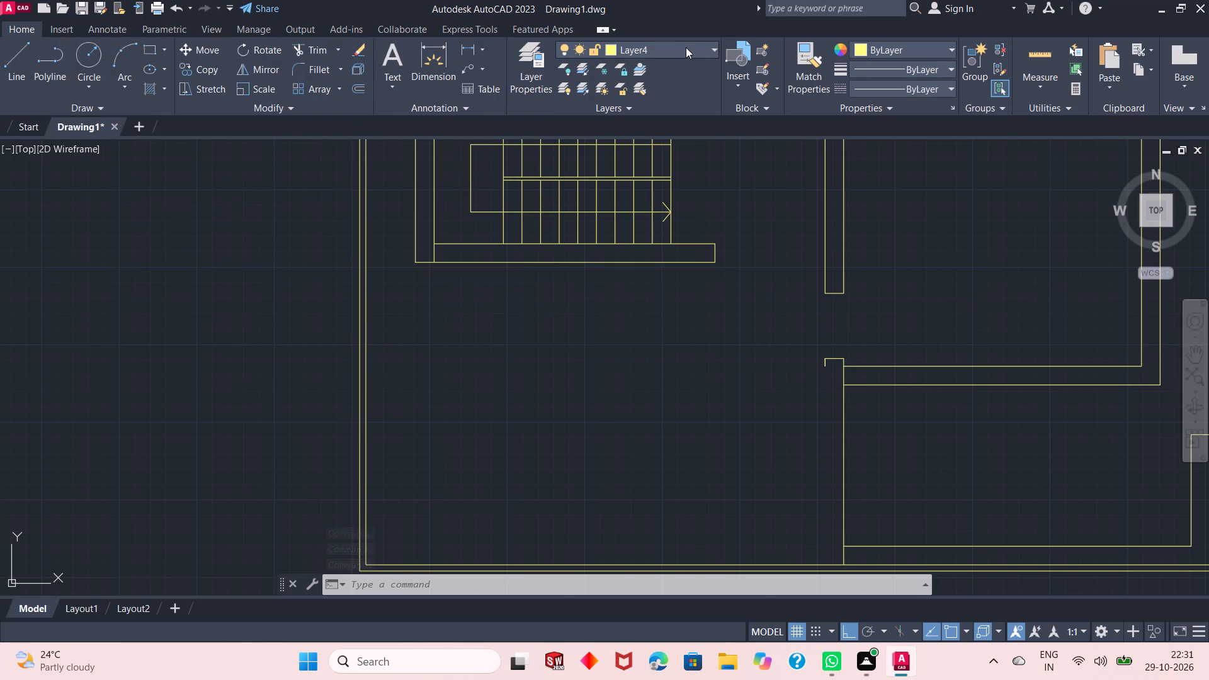
pyautogui.click(686, 48)
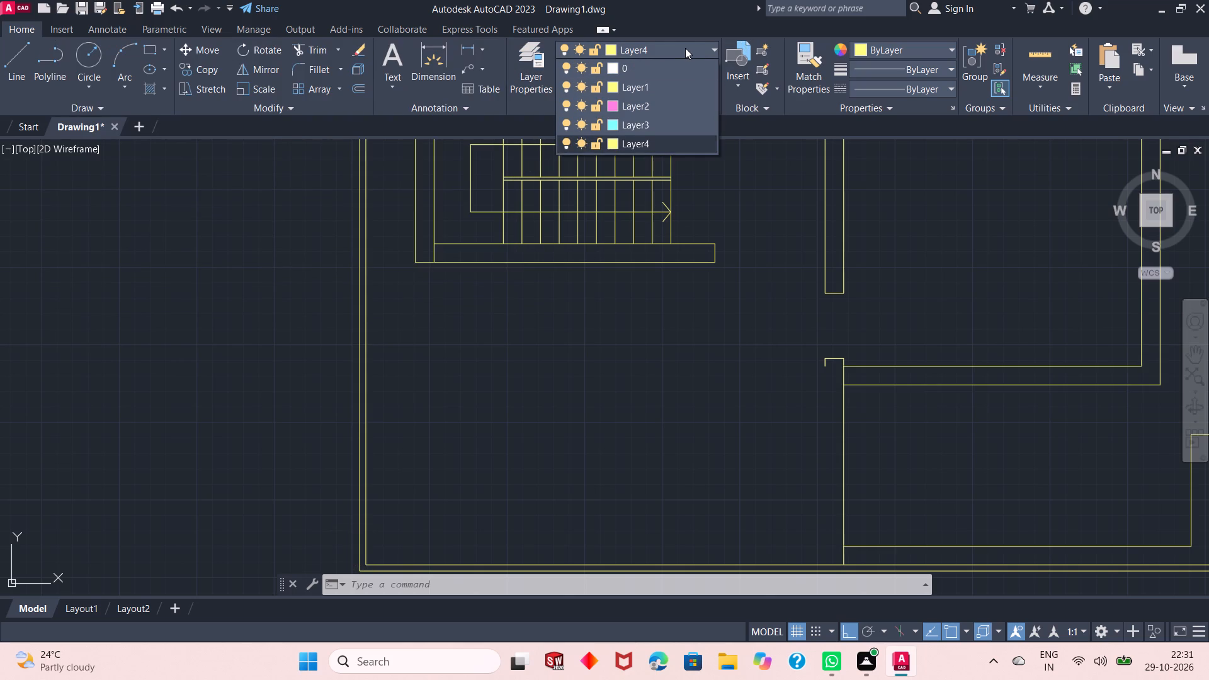
pyautogui.click(681, 86)
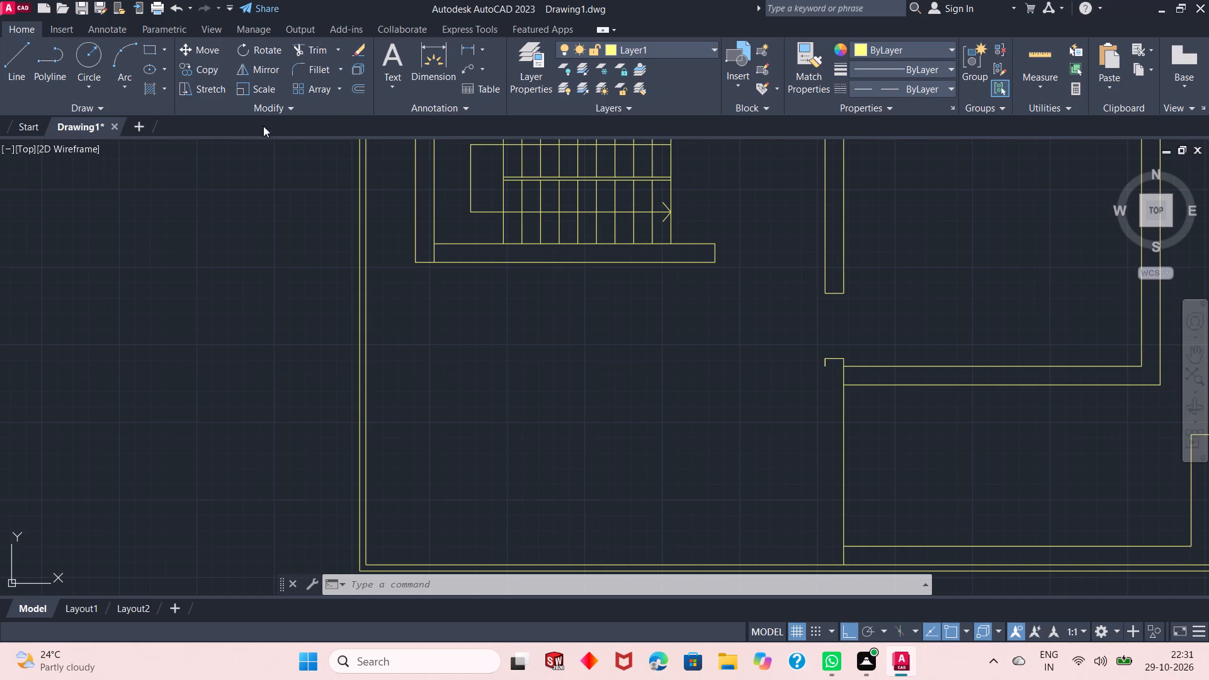
pyautogui.click(18, 76)
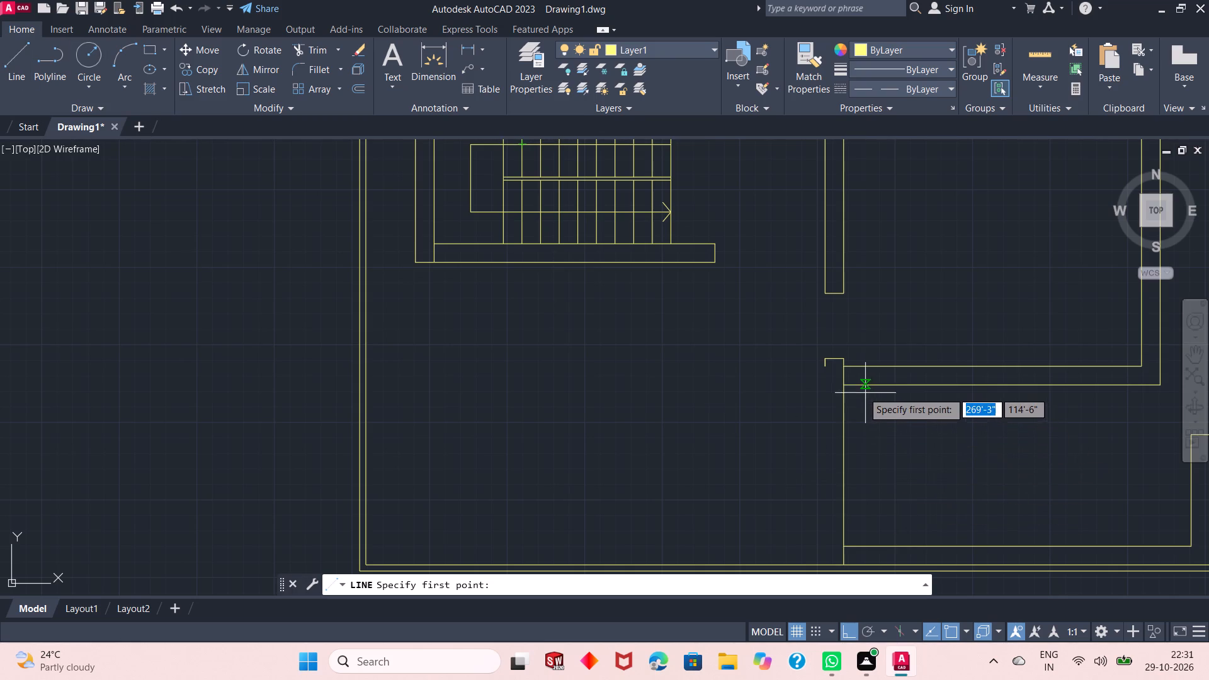
pyautogui.click(847, 387)
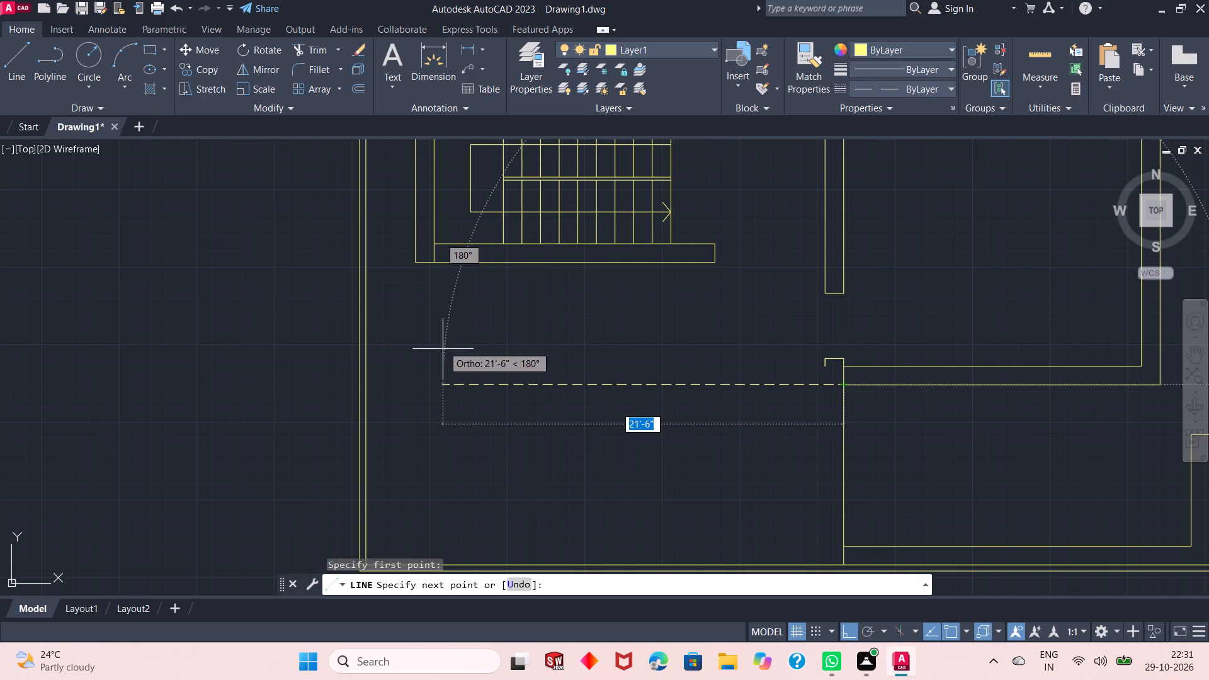
pyautogui.click(415, 388)
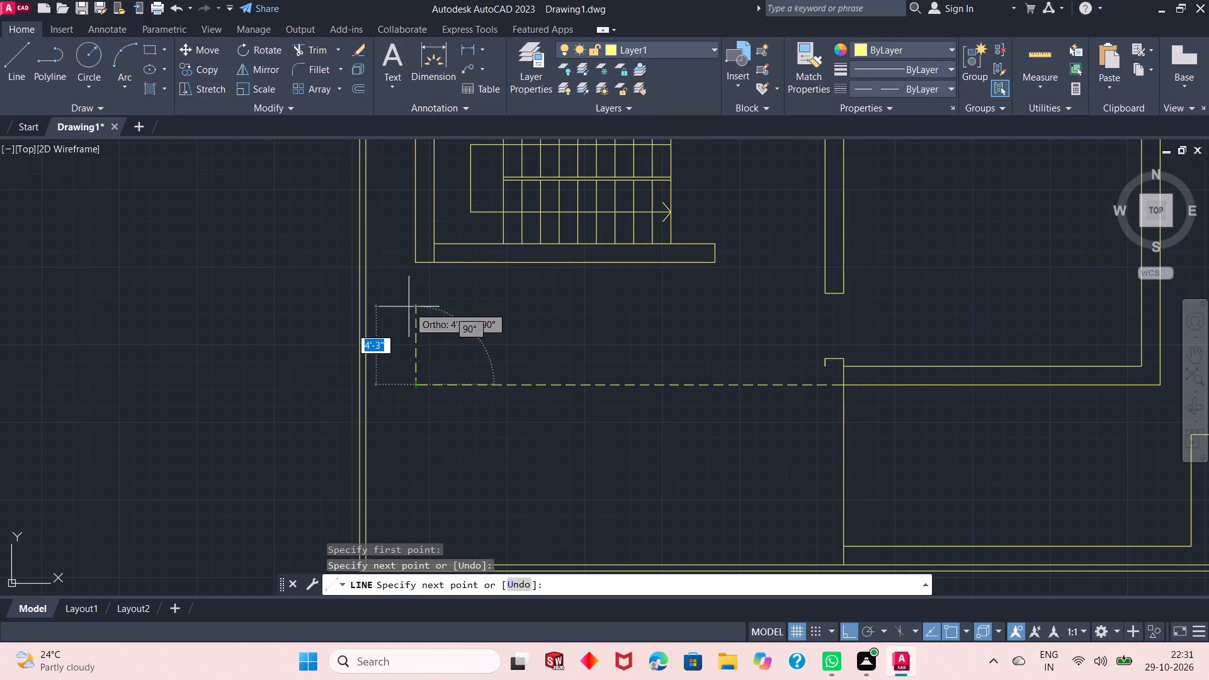
pyautogui.click(409, 262)
pyautogui.rightClick(398, 263)
pyautogui.click(423, 273)
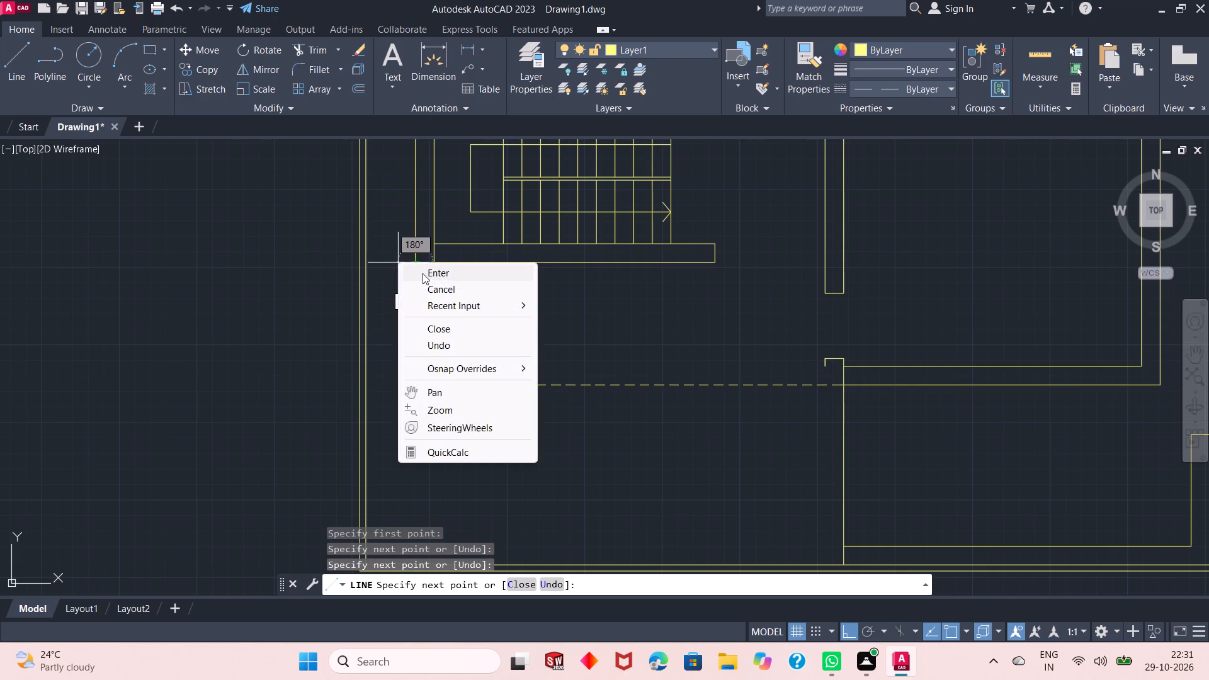
# Draw the parallel dashed inner line from the inner wall line's end at the stair wall down, and right to the partition stub.
pyautogui.click(14, 66)
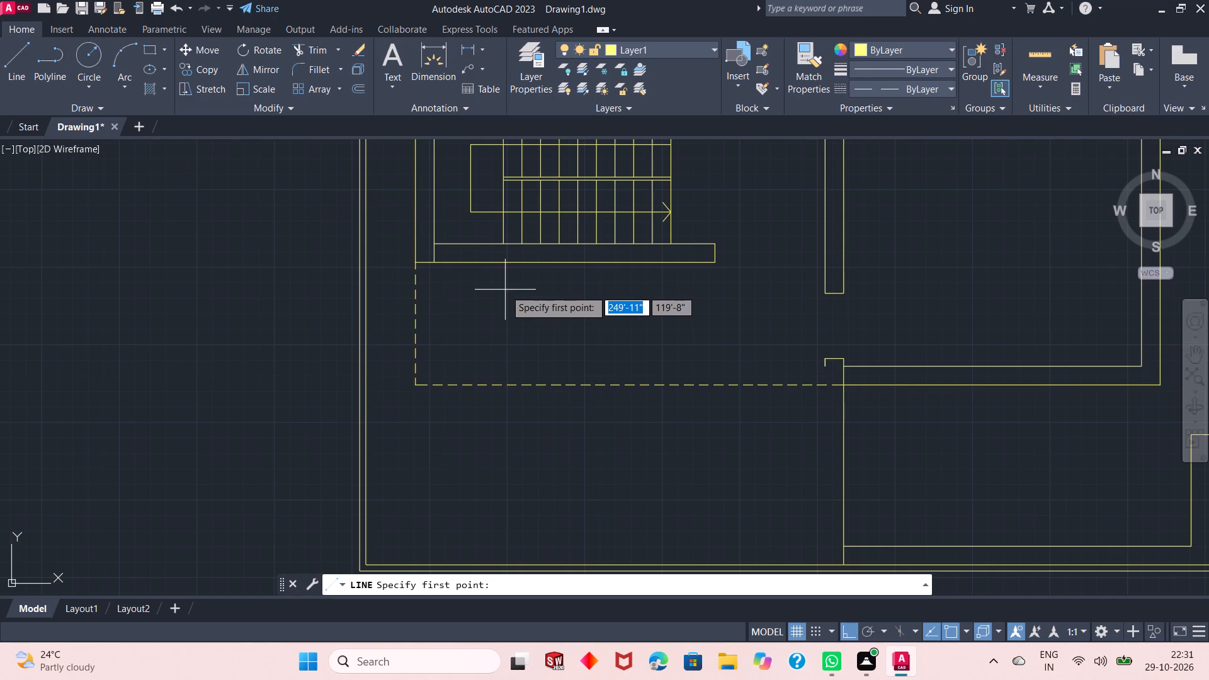
pyautogui.click(433, 265)
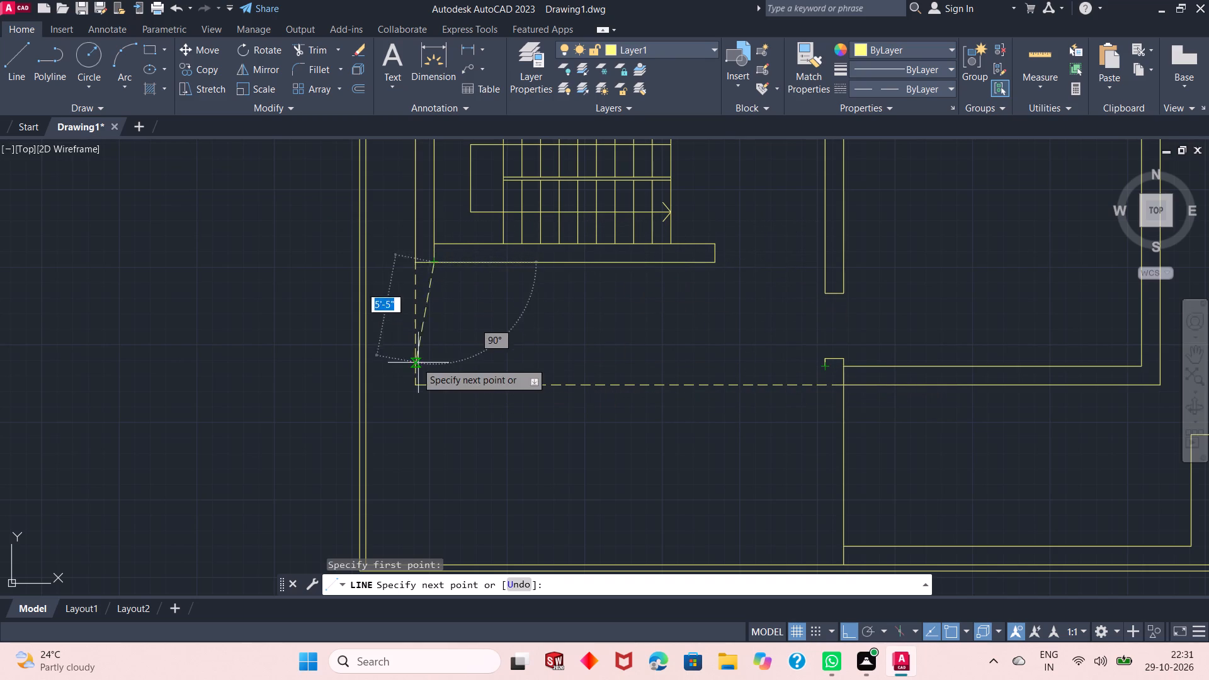
pyautogui.click(433, 367)
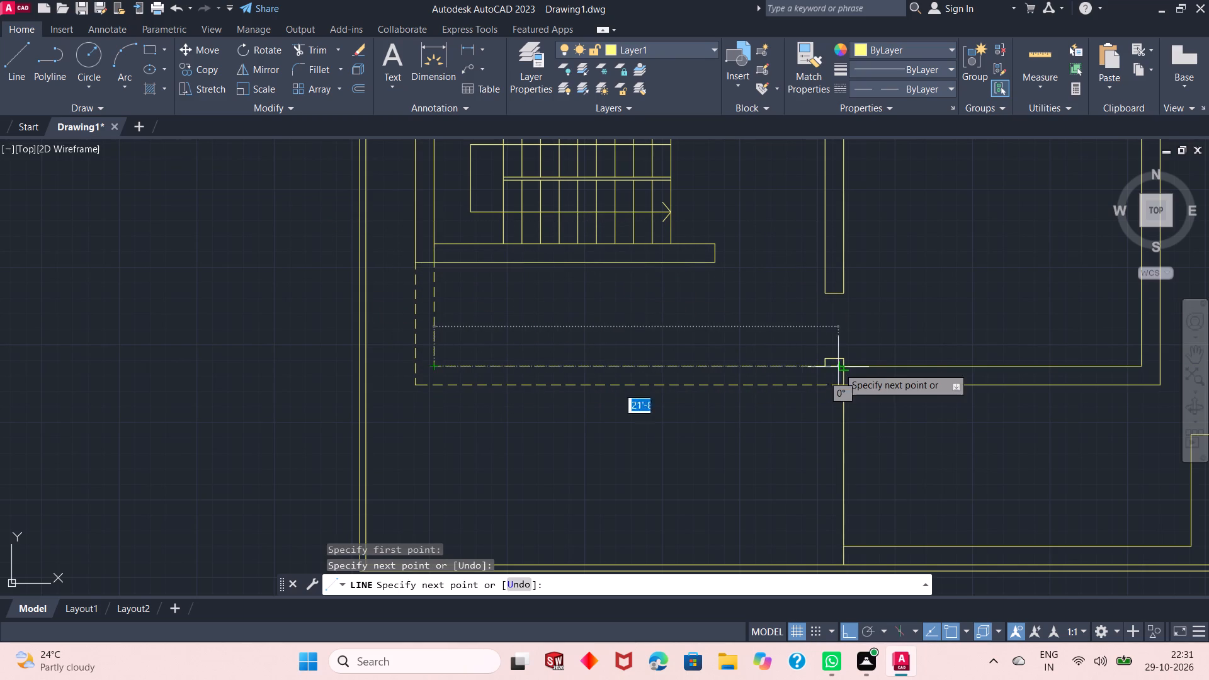
pyautogui.click(821, 368)
pyautogui.rightClick(747, 334)
pyautogui.click(776, 344)
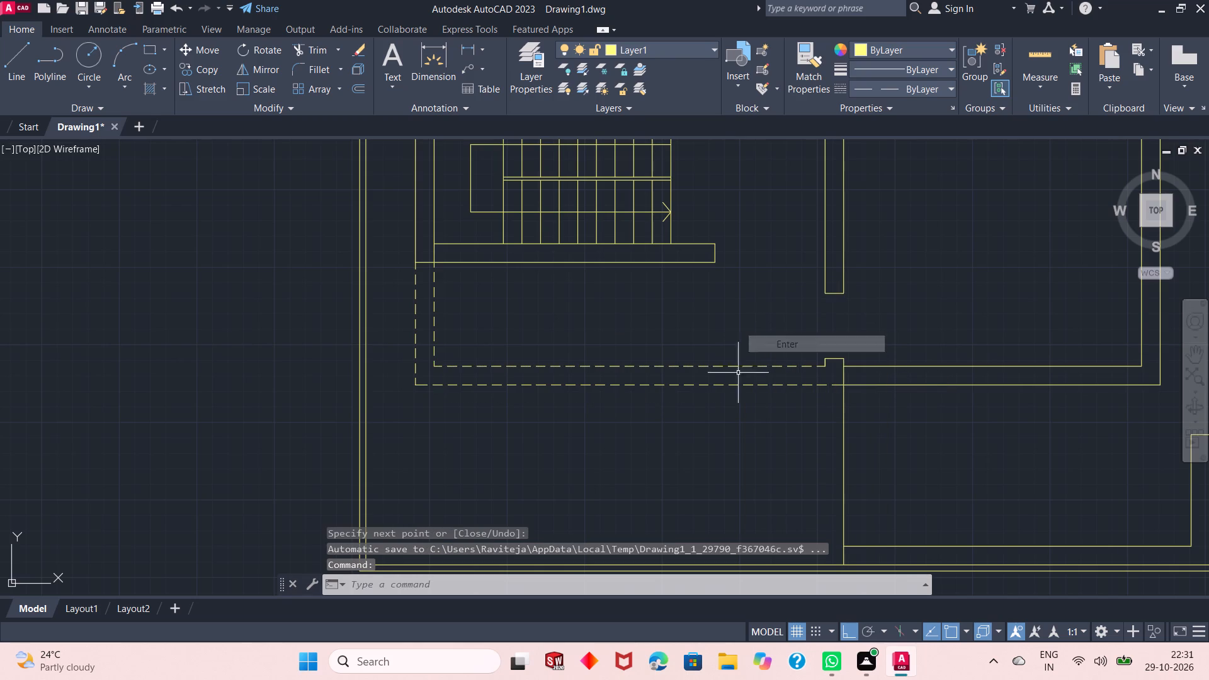
pyautogui.scroll(-2, 520, 416)
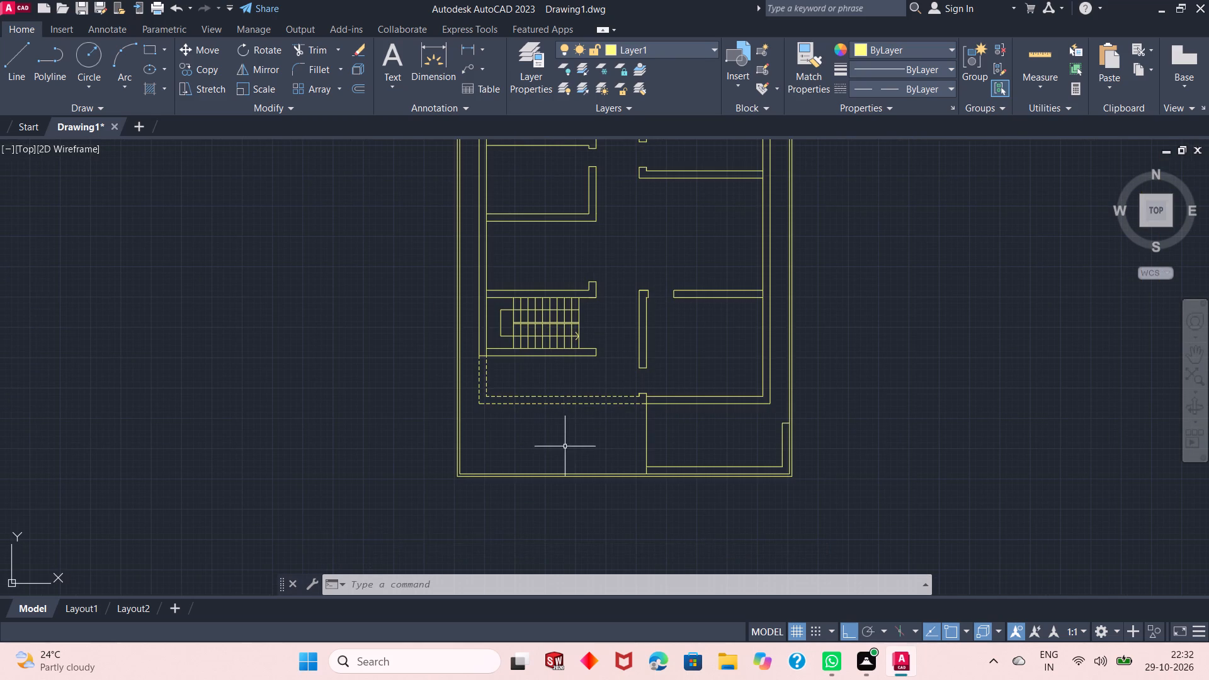
# Examine the whole floor plan, including the dashed front-left corner and the area around the stairs.
pyautogui.scroll(-1, 565, 450)
pyautogui.scroll(3, 586, 418)
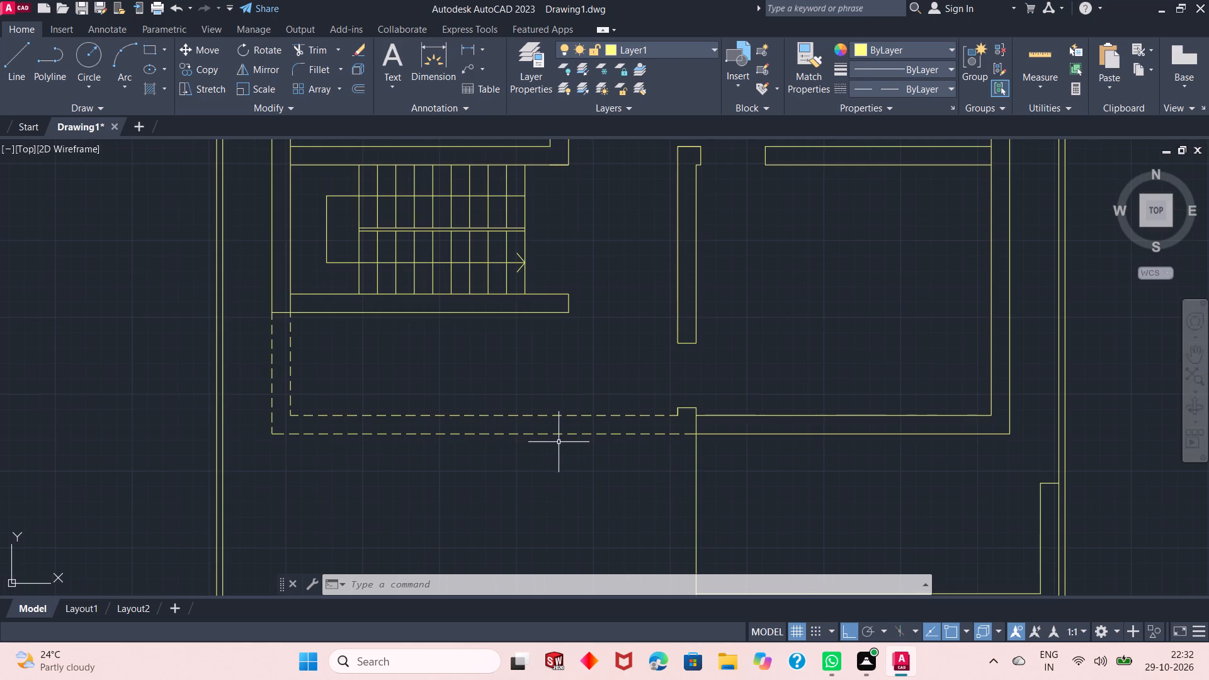
pyautogui.scroll(-1, 501, 387)
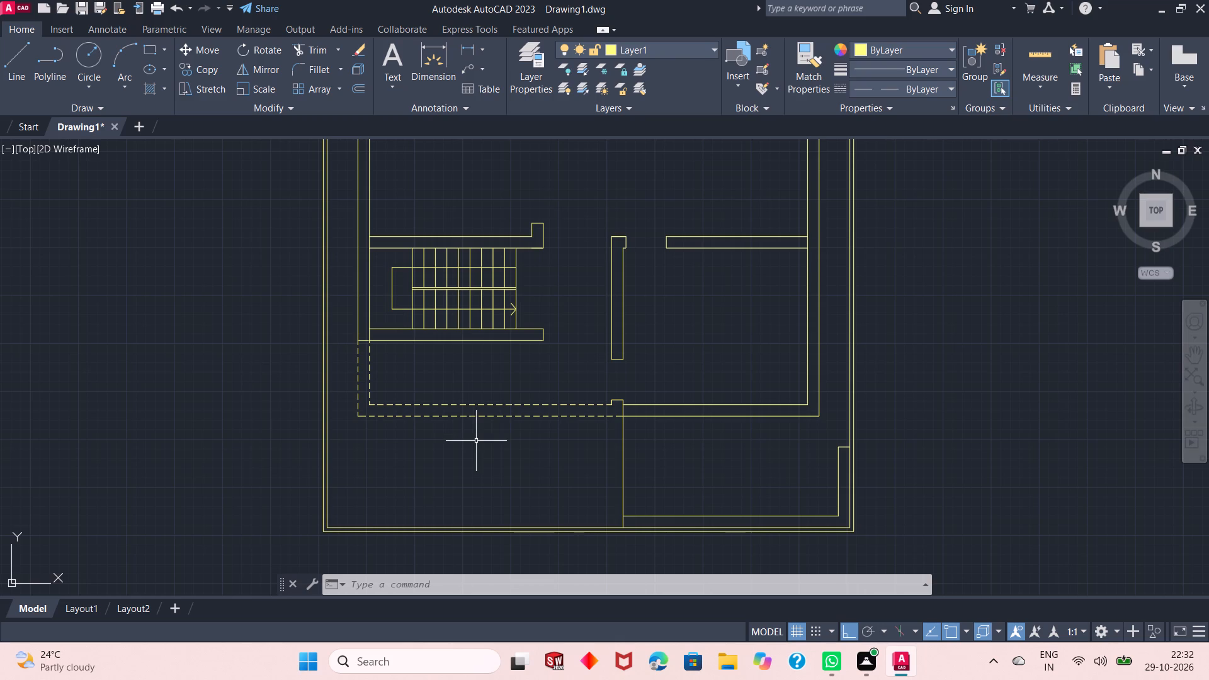
pyautogui.scroll(-3, 480, 457)
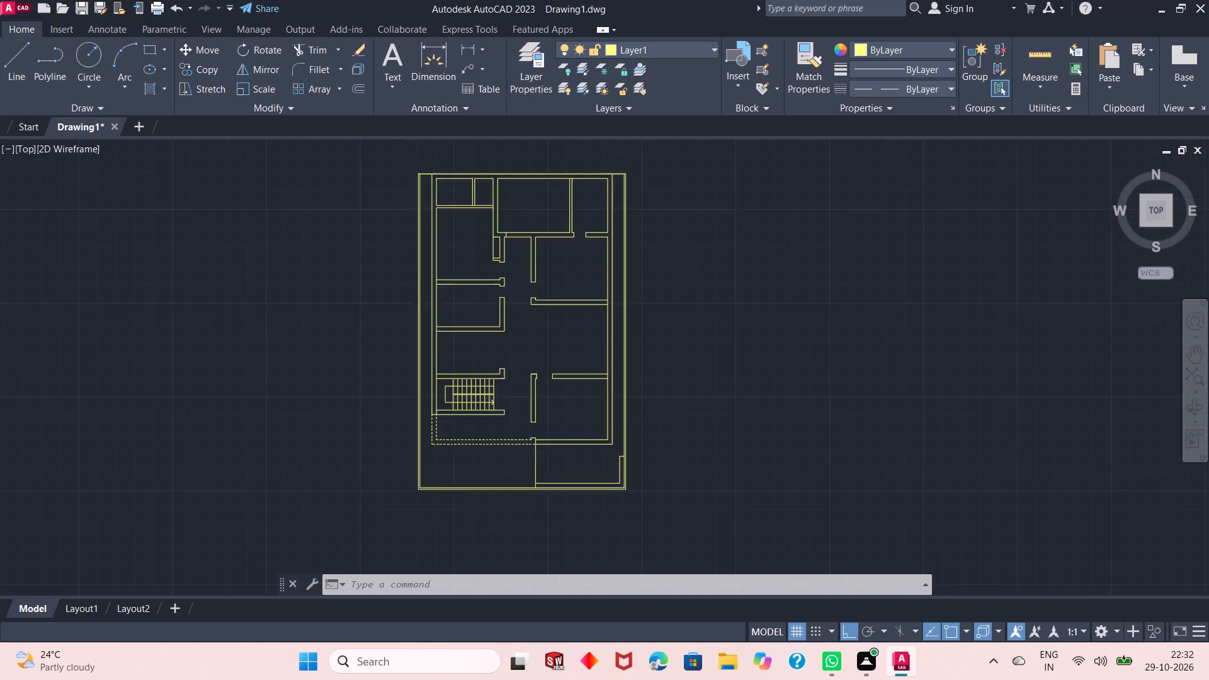
pyautogui.scroll(2, 497, 379)
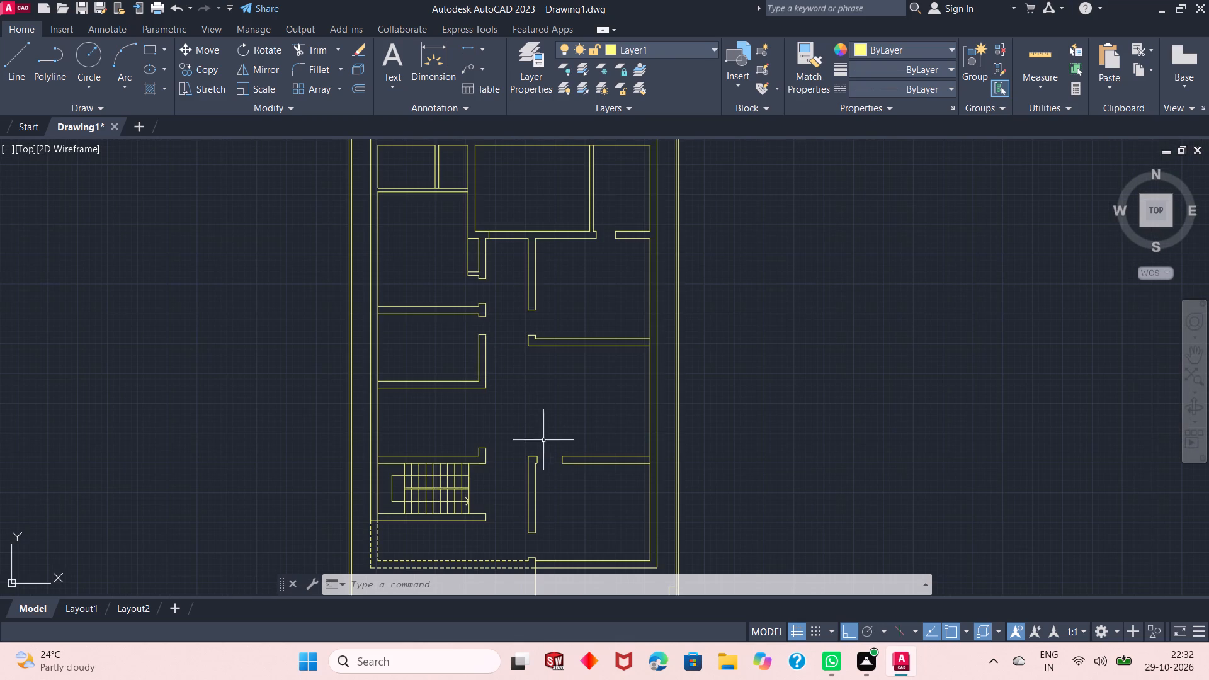
pyautogui.scroll(-2, 596, 504)
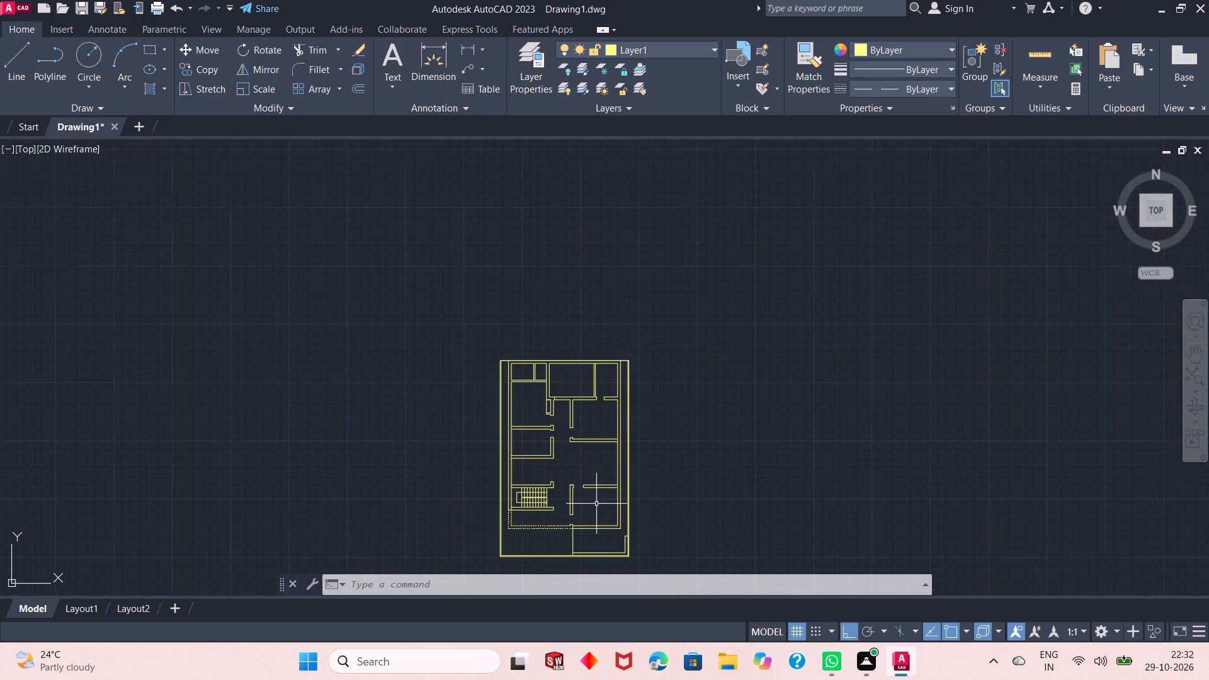
pyautogui.scroll(1, 578, 486)
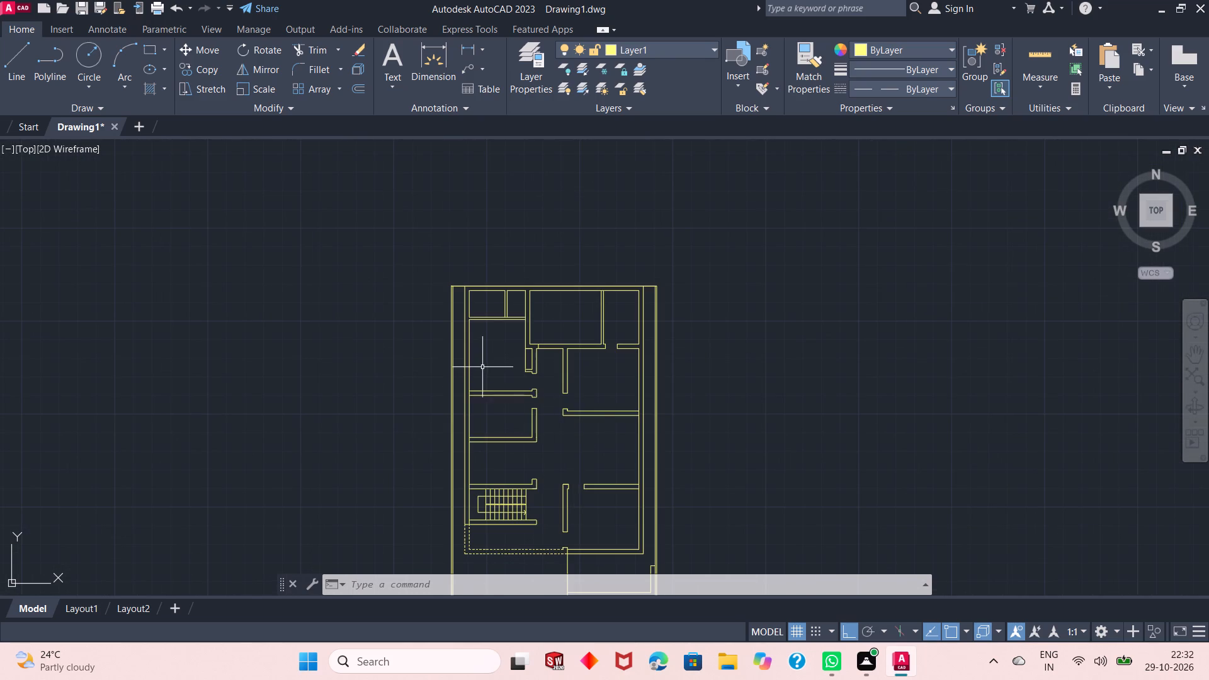
pyautogui.scroll(1, 482, 366)
pyautogui.scroll(-2, 598, 416)
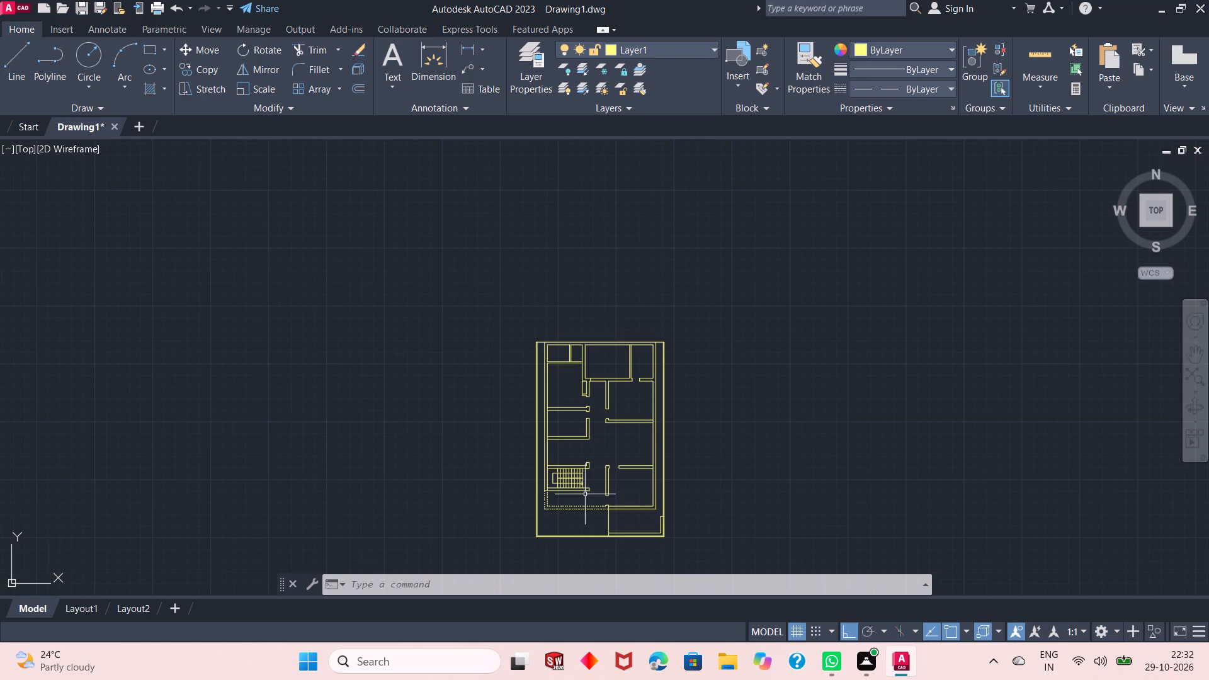
pyautogui.scroll(2, 584, 519)
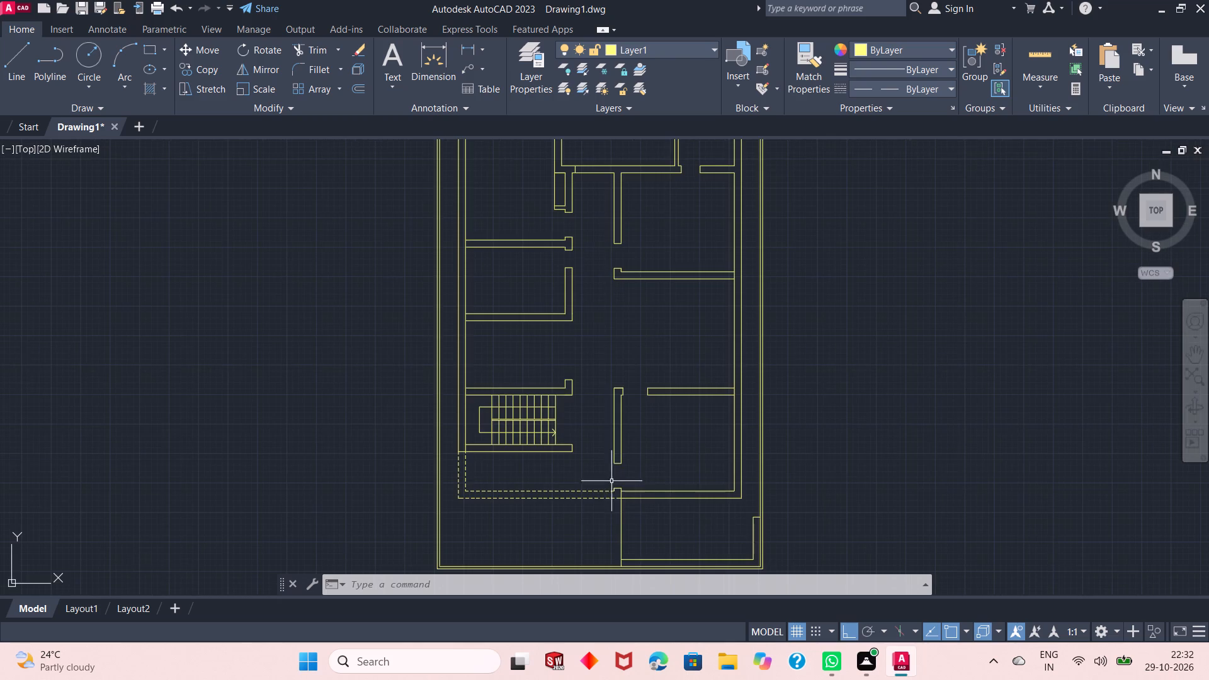
pyautogui.scroll(1, 596, 474)
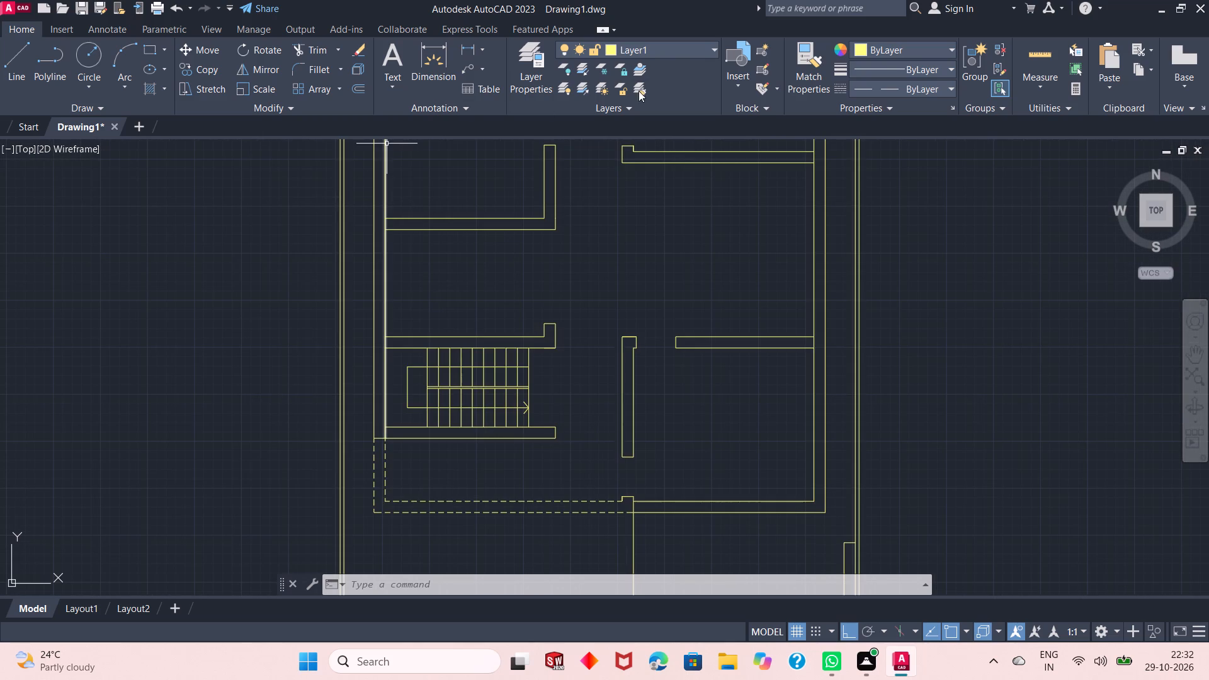
# Make Layer4 the current layer.
pyautogui.click(672, 51)
pyautogui.click(666, 139)
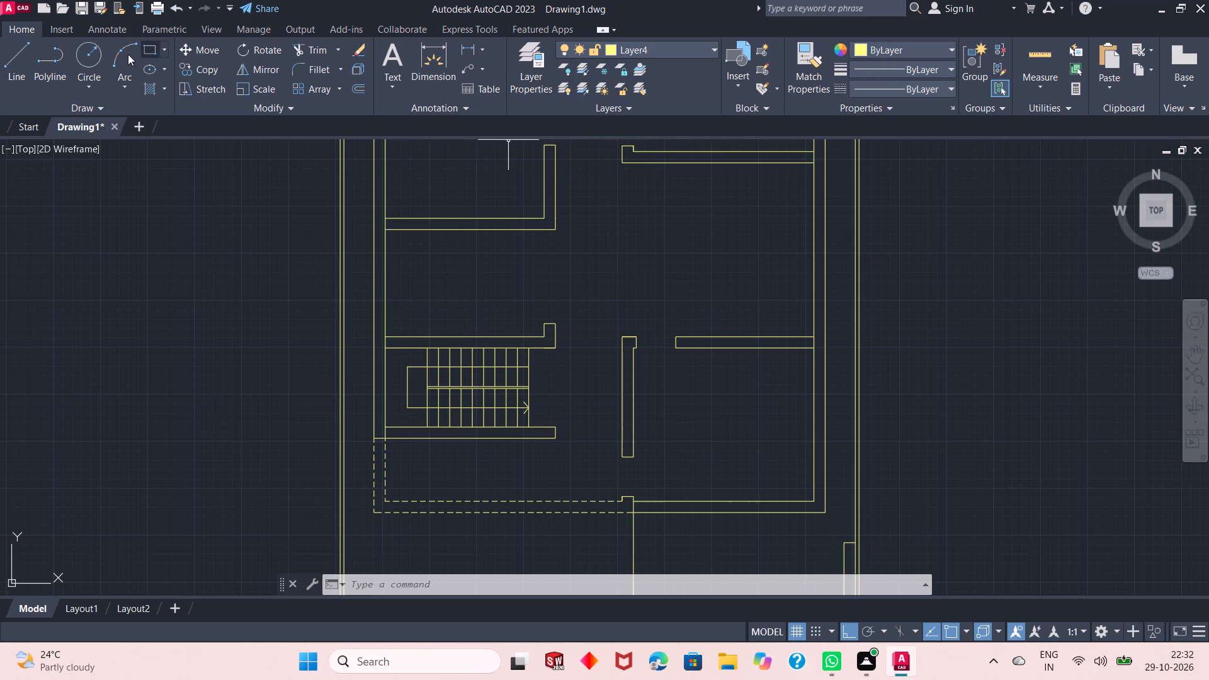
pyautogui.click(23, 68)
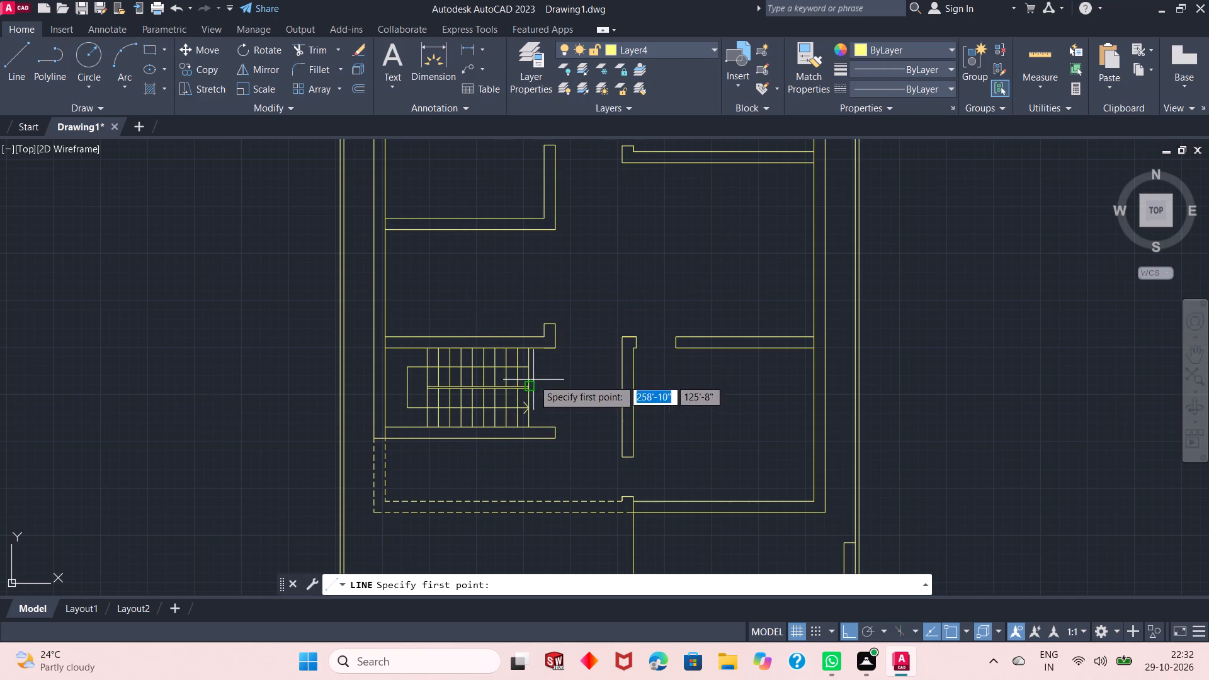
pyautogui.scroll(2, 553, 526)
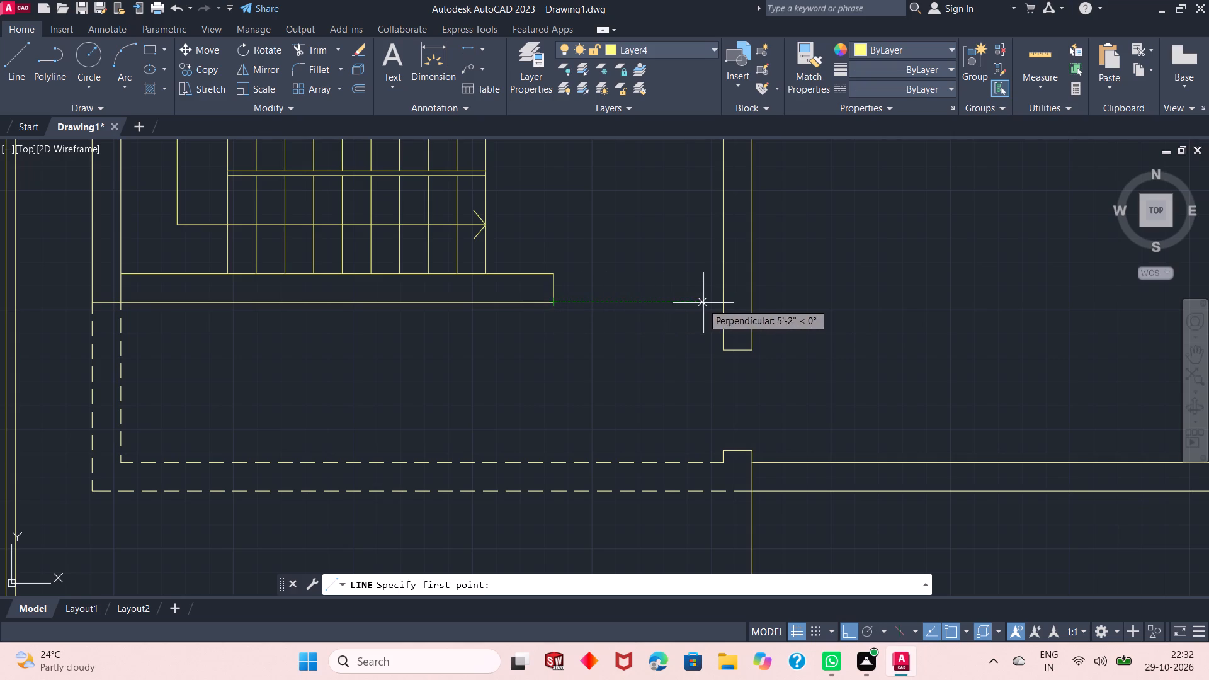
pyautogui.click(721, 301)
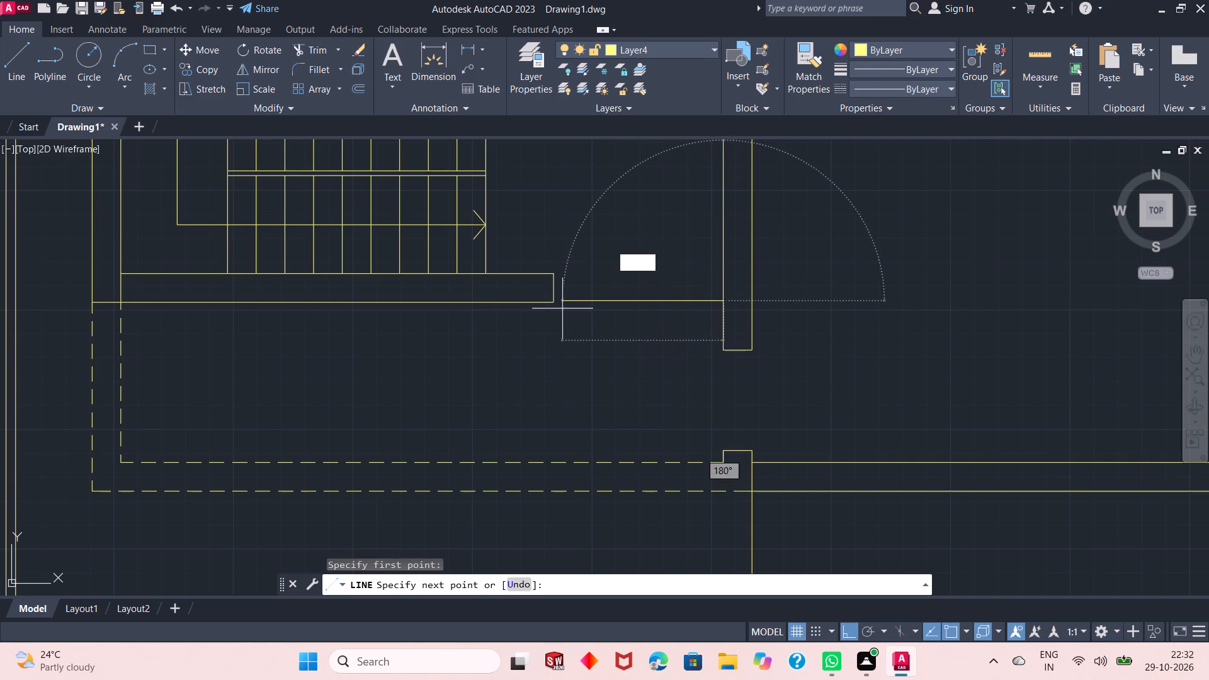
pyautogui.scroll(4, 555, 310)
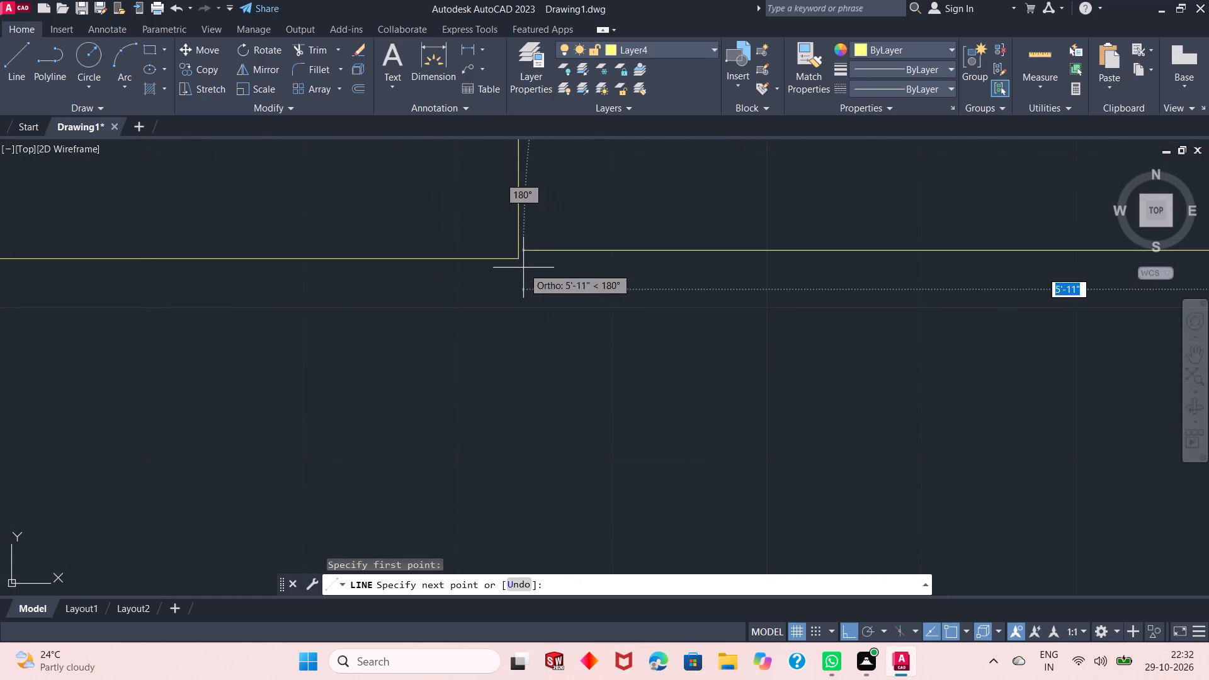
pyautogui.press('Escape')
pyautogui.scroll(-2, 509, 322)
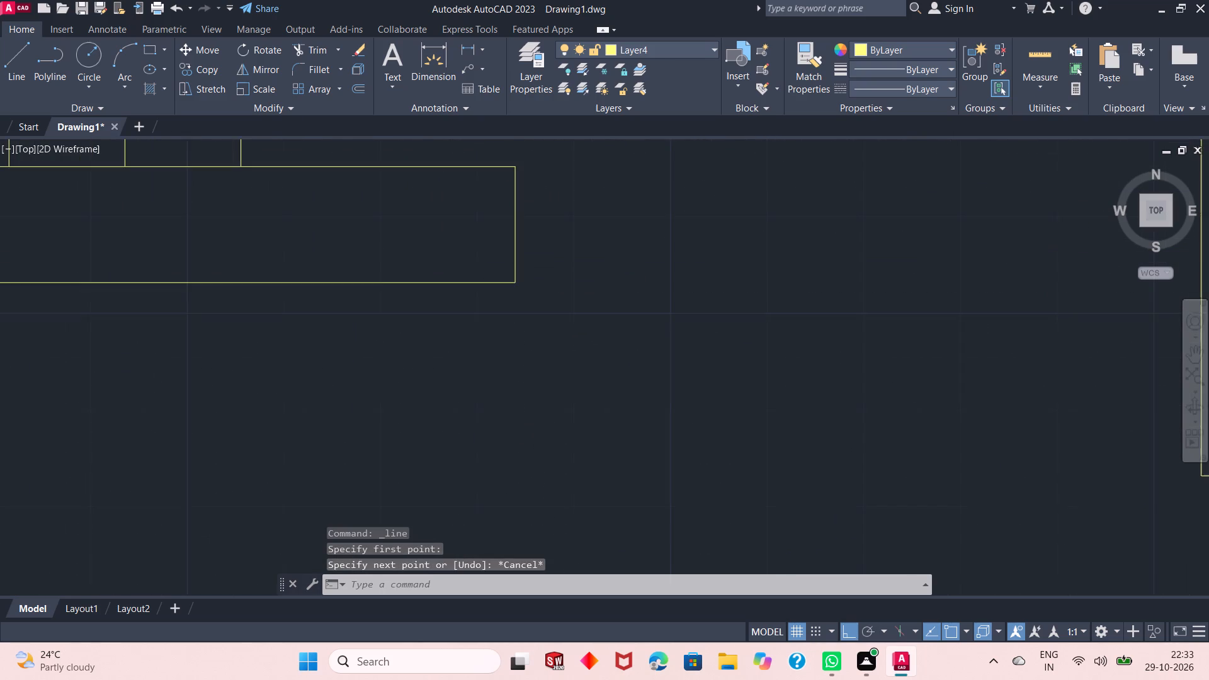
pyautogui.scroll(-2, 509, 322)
# Draw a guide line from the stair wall's lower end corner to the partition and slightly down it, and erase the horizontal part.
pyautogui.click(22, 64)
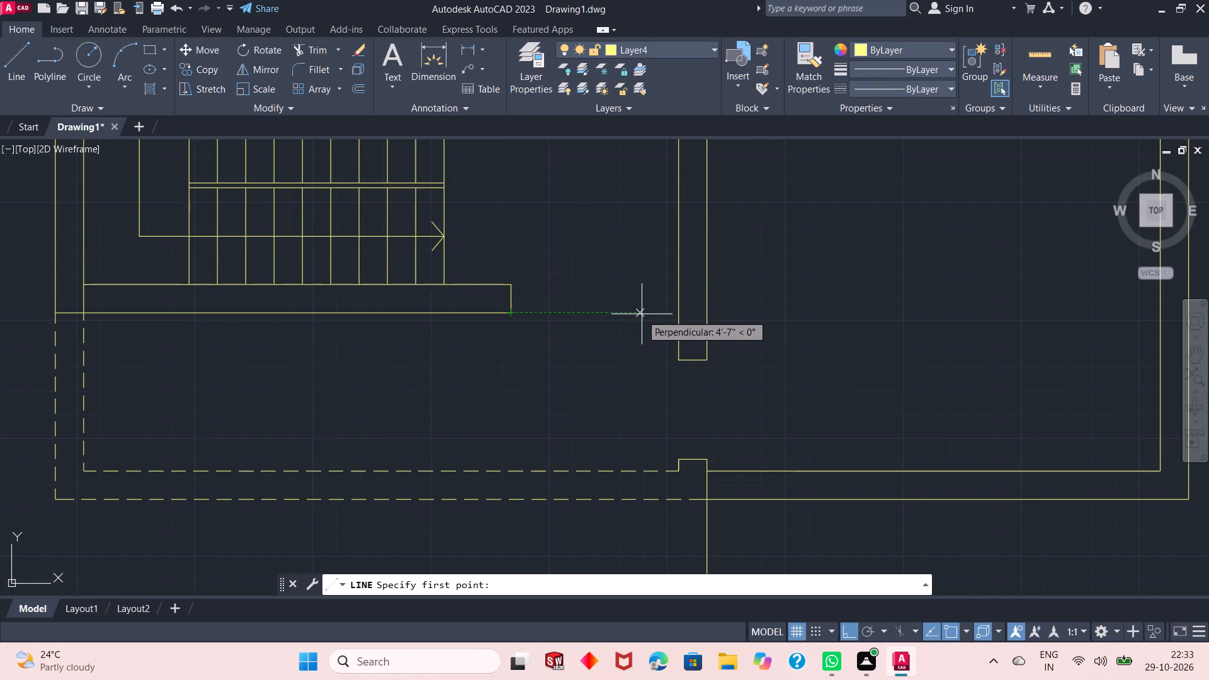
pyautogui.scroll(1, 676, 313)
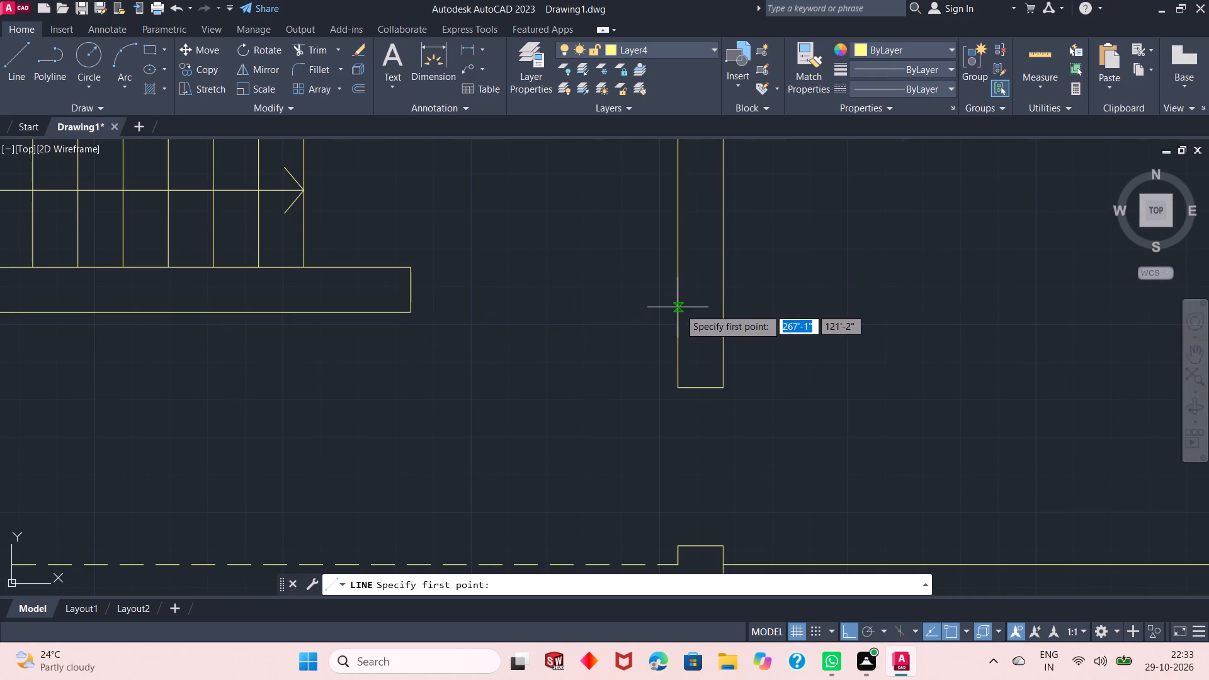
pyautogui.click(412, 311)
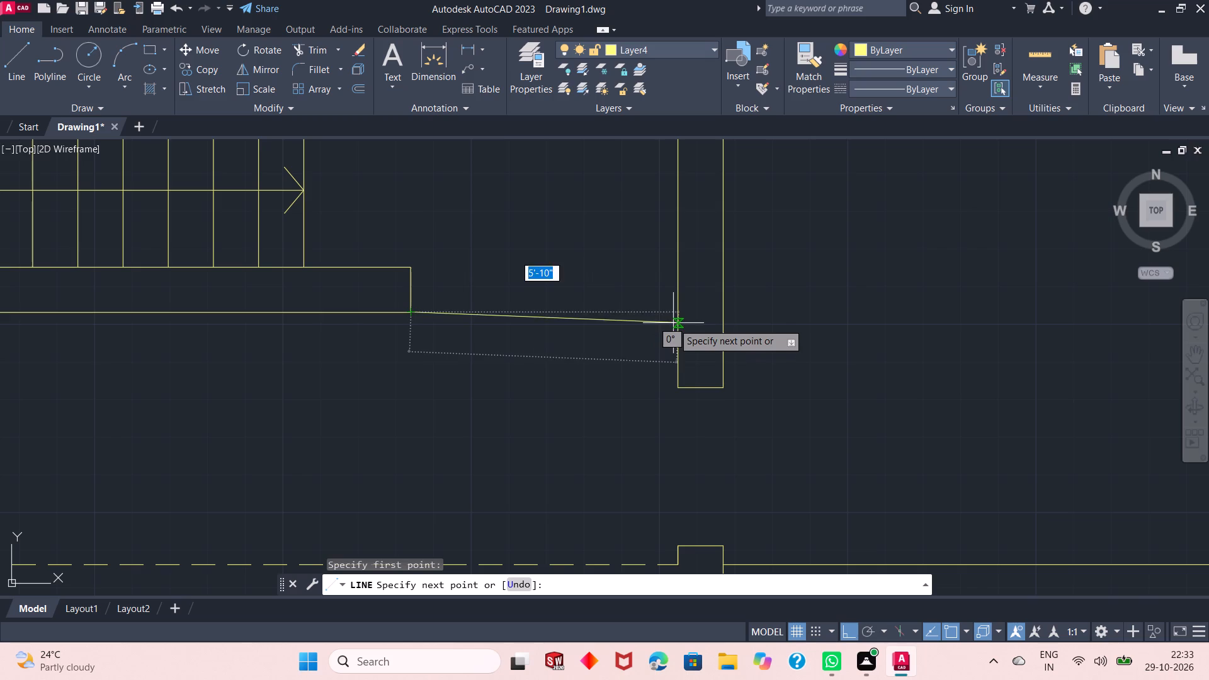
pyautogui.click(678, 314)
pyautogui.click(678, 337)
pyautogui.press('Escape')
pyautogui.press('Escape')
pyautogui.click(586, 259)
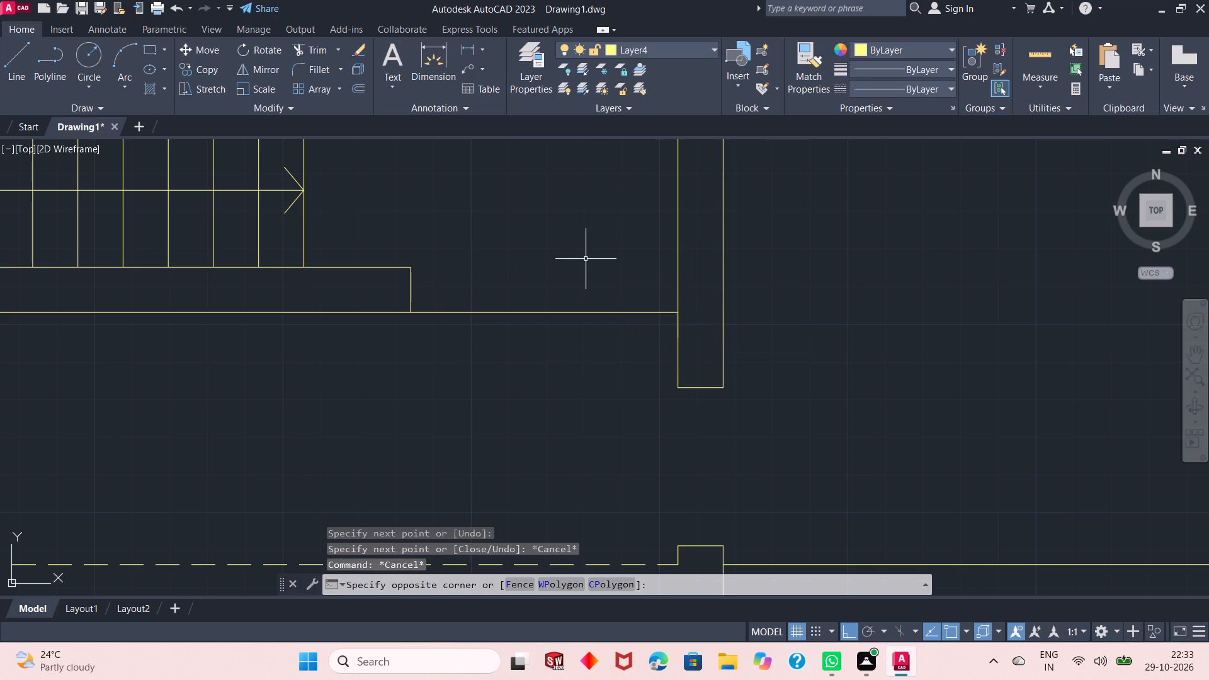
pyautogui.click(547, 320)
pyautogui.rightClick(547, 248)
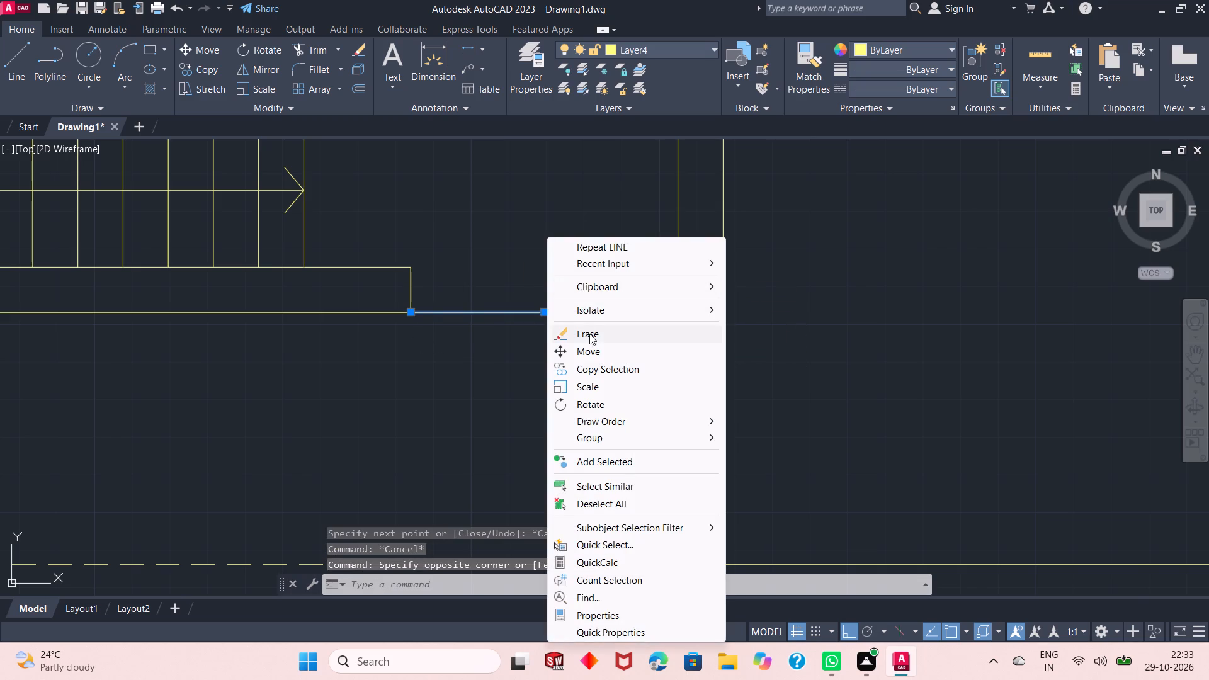
pyautogui.click(590, 335)
# Draw a 5" stub projecting from the partition toward the stair wall's end, matching that wall's thickness and alignment.
pyautogui.click(24, 70)
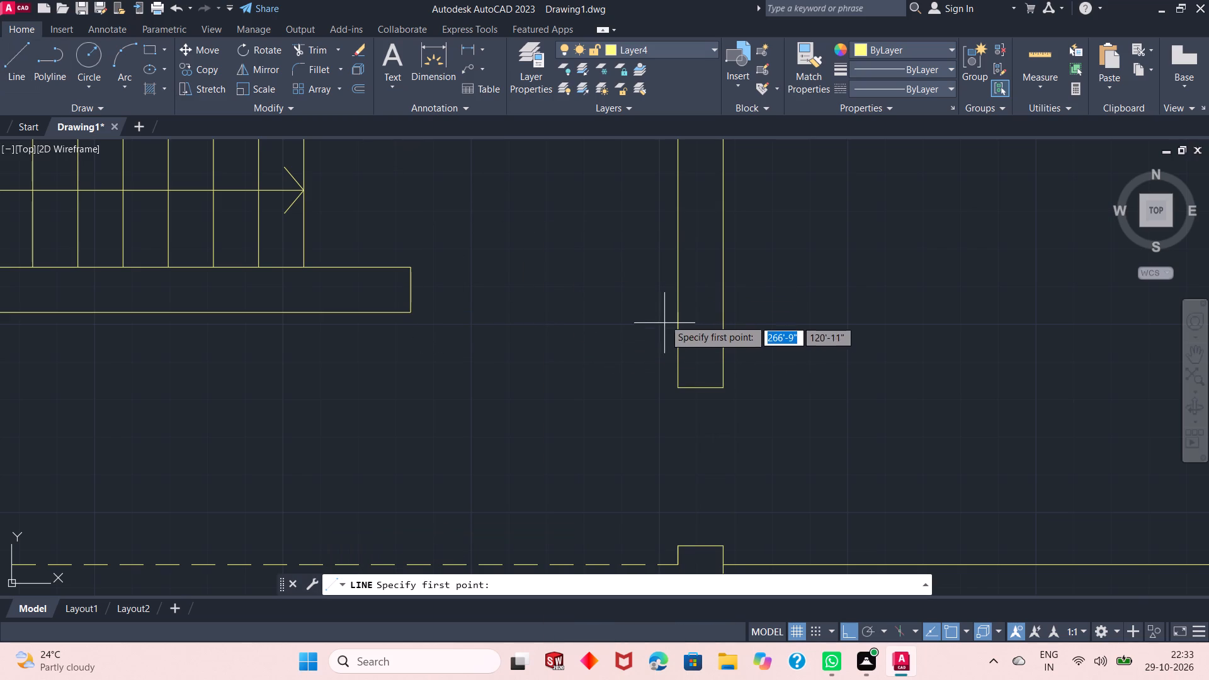
pyautogui.click(679, 314)
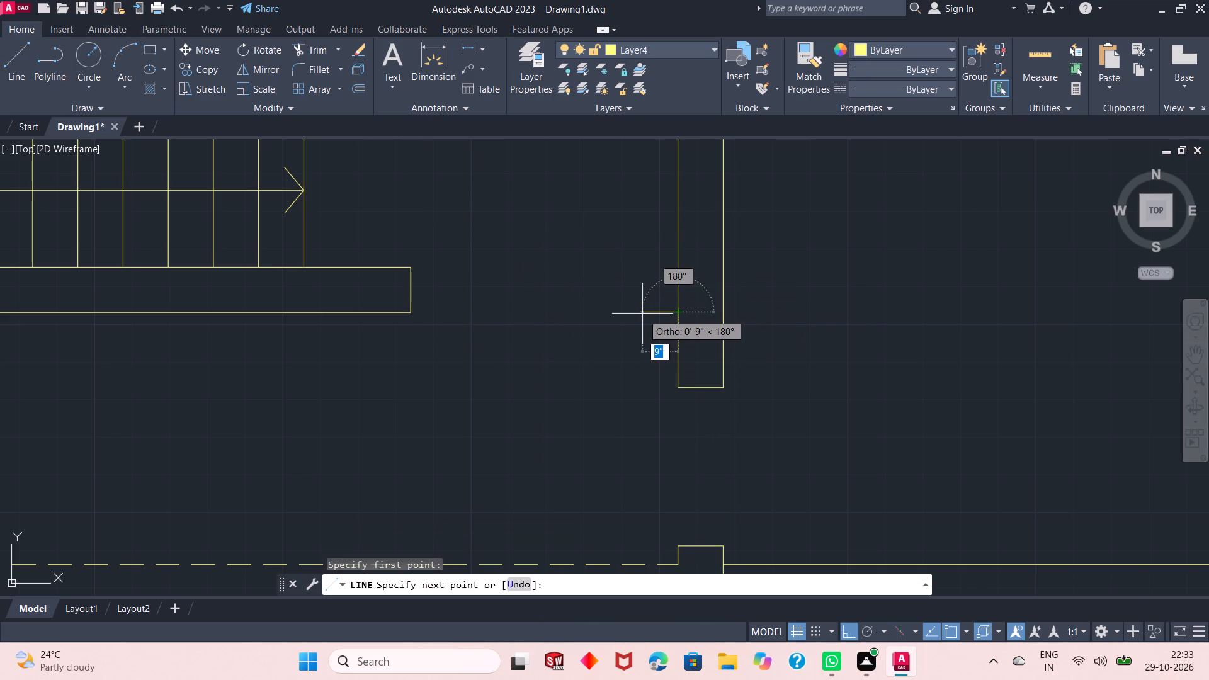
pyautogui.press('5')
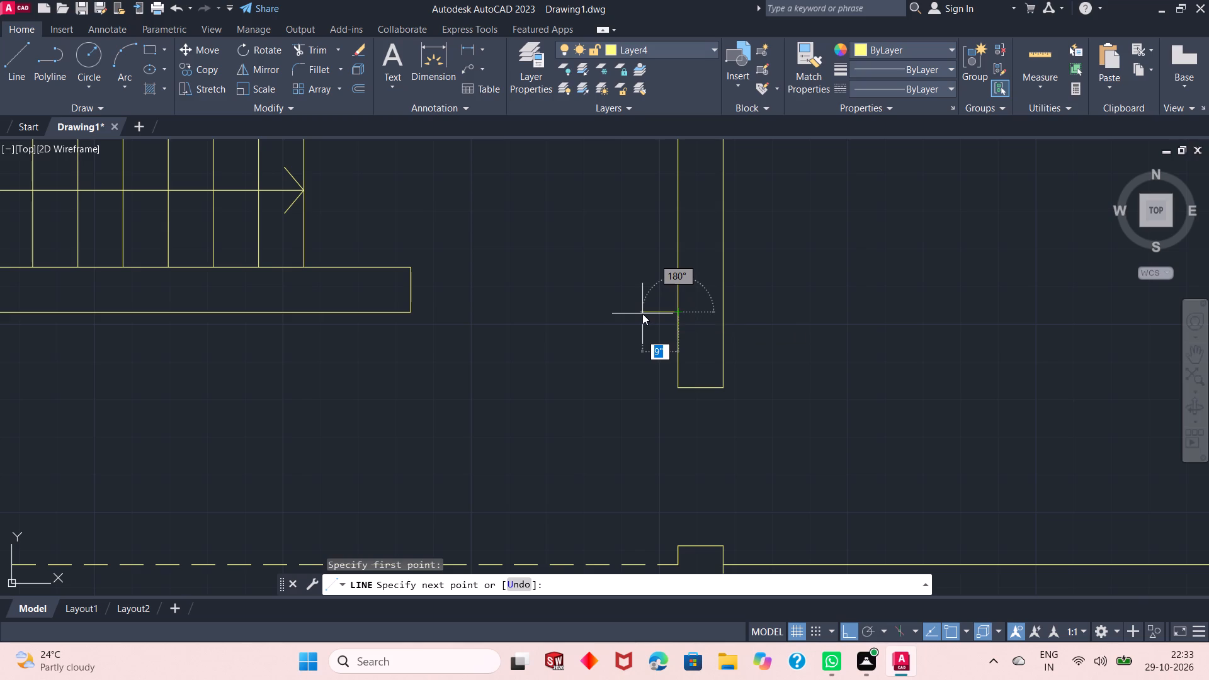
pyautogui.hotkey('shift', '"')
pyautogui.press('Return')
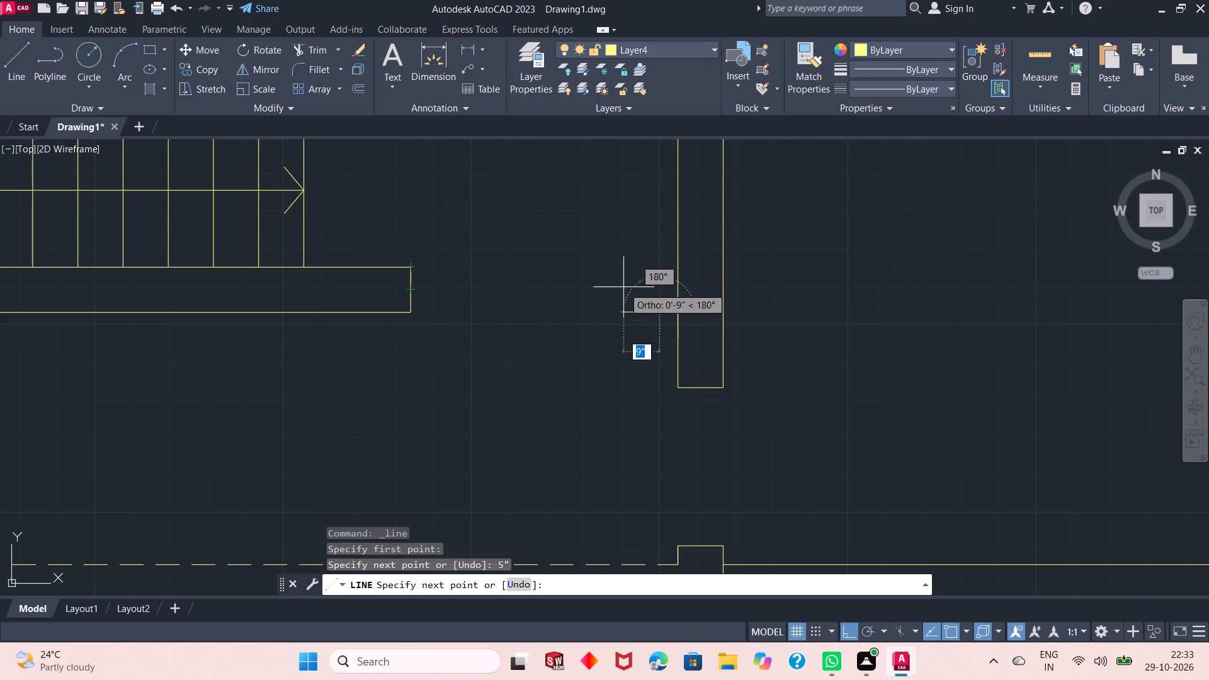
pyautogui.click(637, 268)
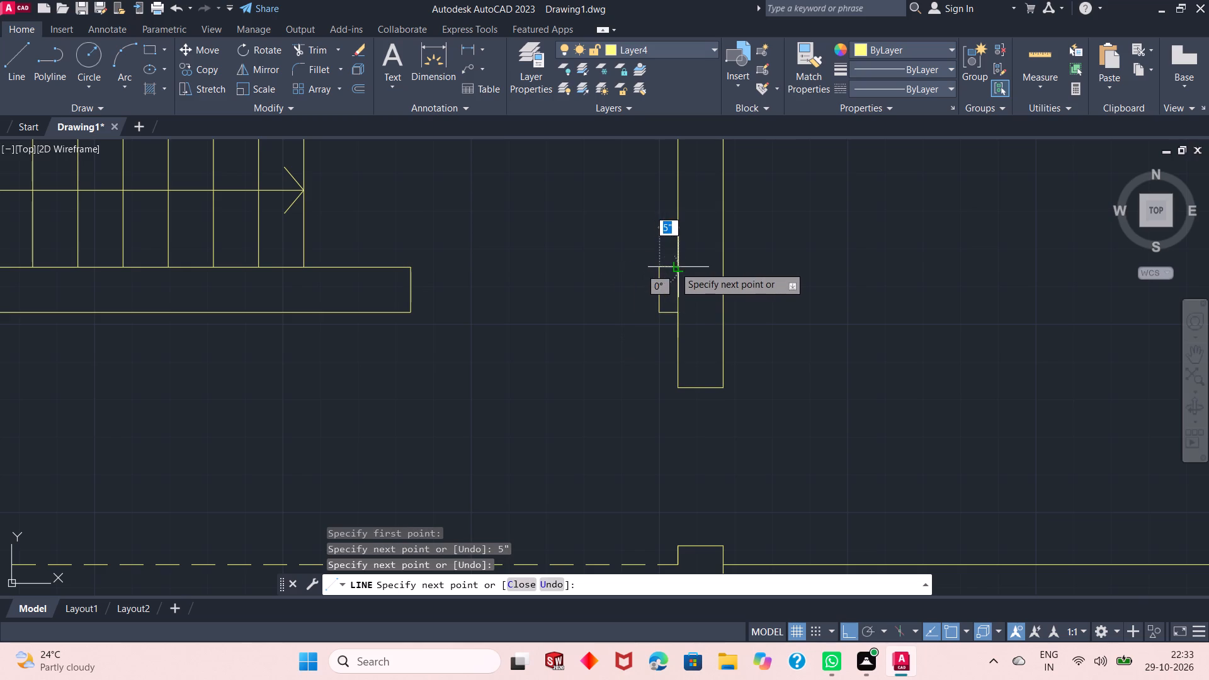
pyautogui.click(678, 266)
pyautogui.press('Escape')
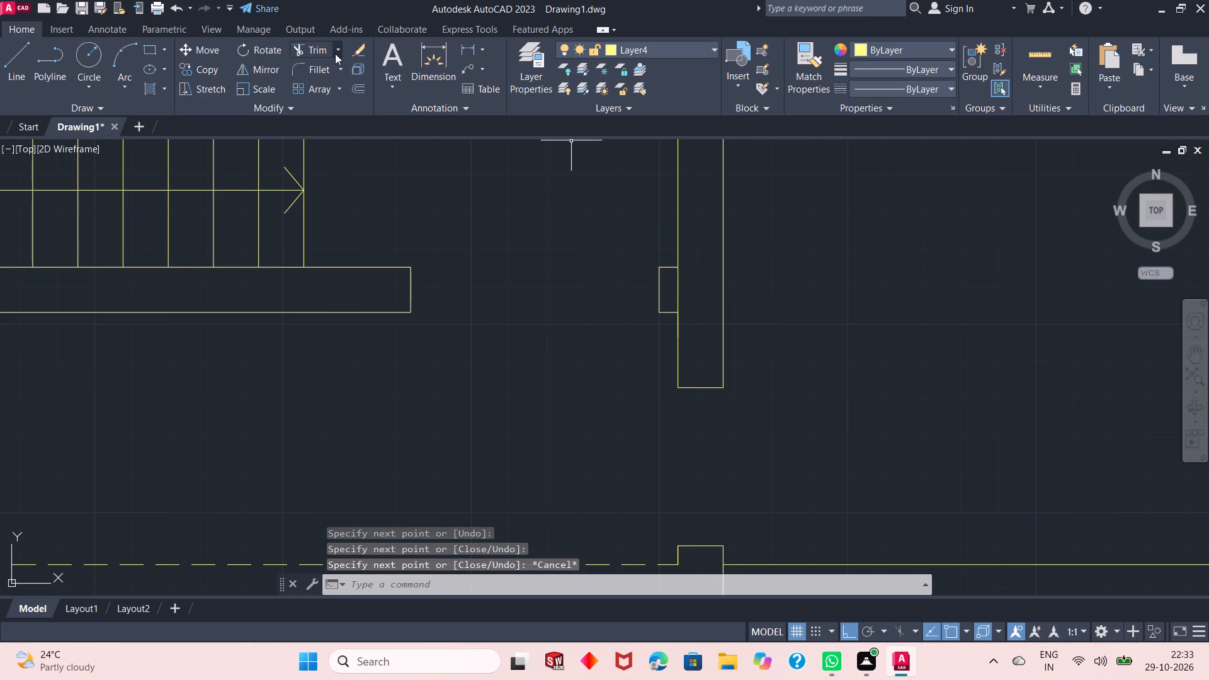
# Trim away the partition line inside the new stub.
pyautogui.click(328, 54)
pyautogui.click(676, 288)
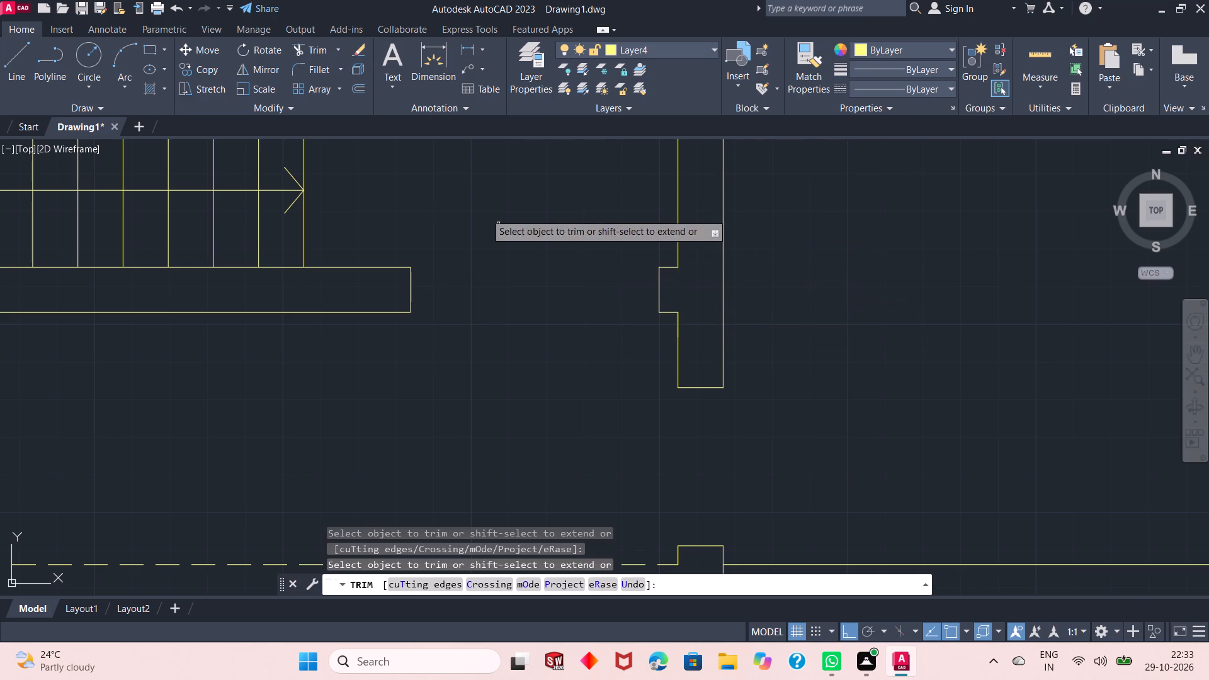
pyautogui.rightClick(485, 212)
pyautogui.click(512, 222)
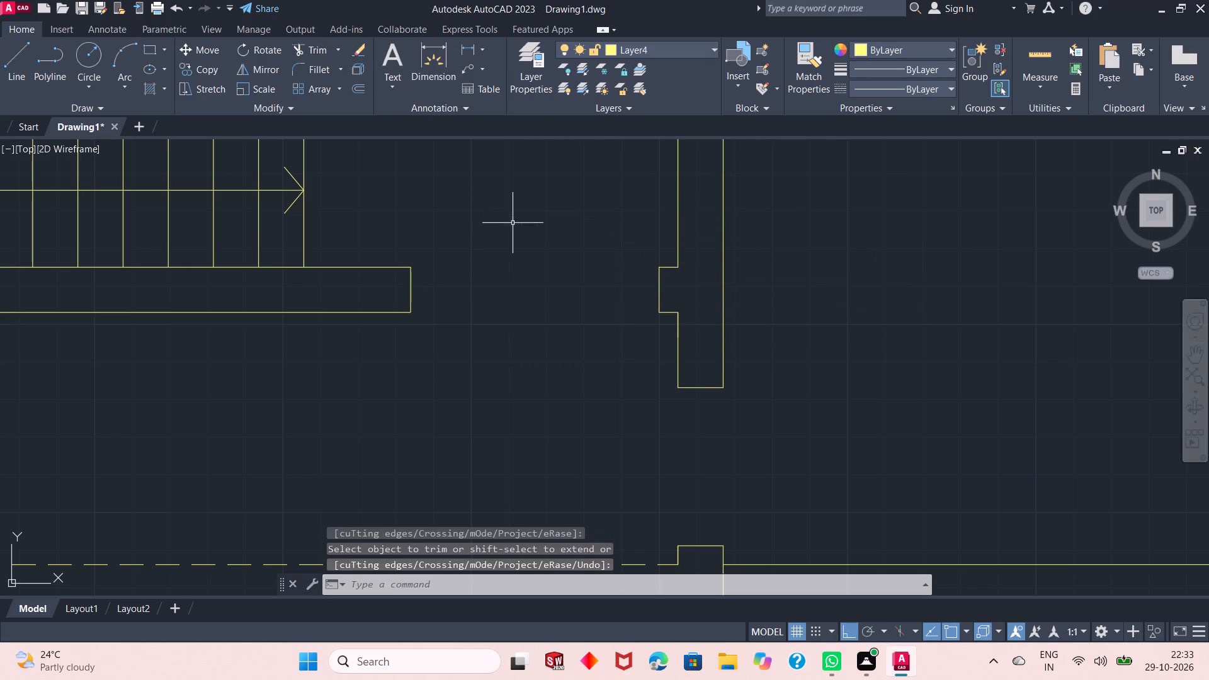
# Draw a 1' wide L-shaped entrance step from the stair wall's lower face to the partition and down to the outer dashed line, with a 5'7" inner edge.
pyautogui.scroll(-1, 686, 236)
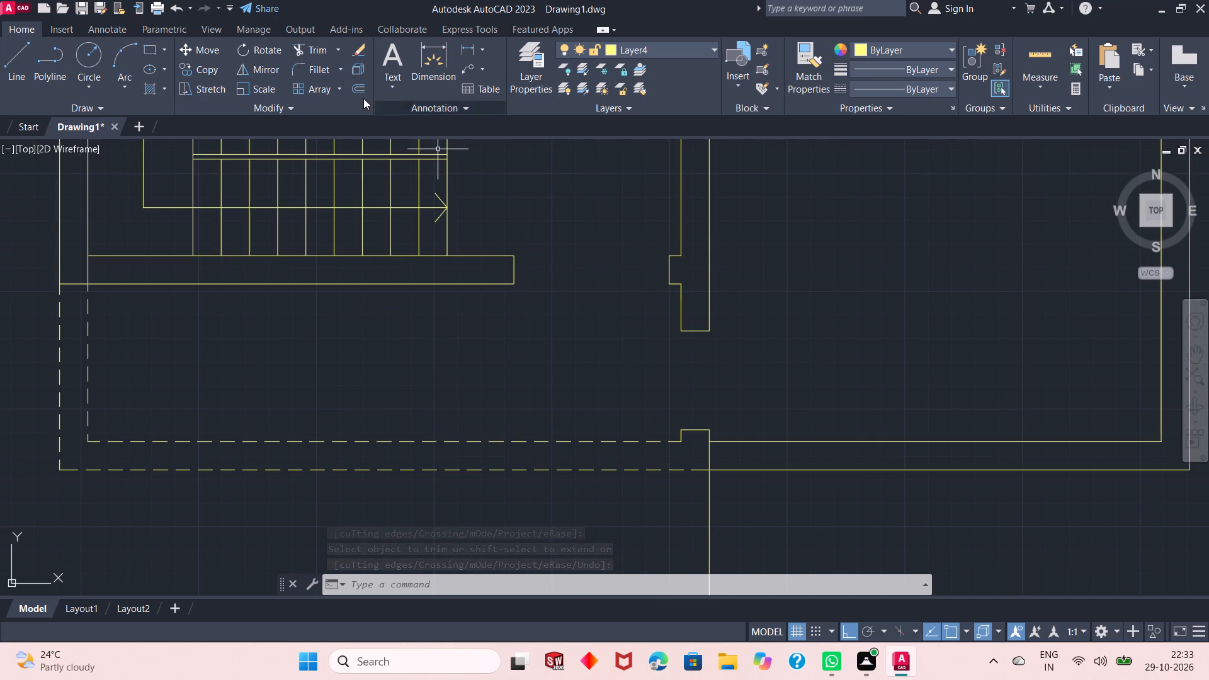
pyautogui.click(4, 61)
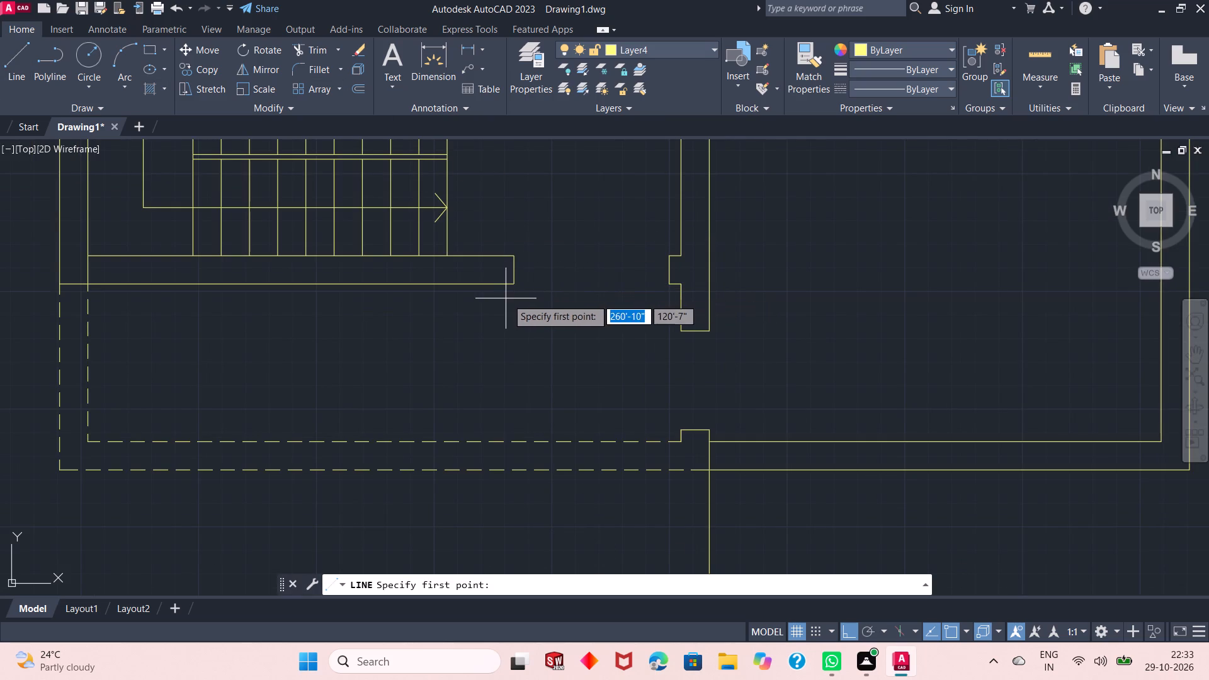
pyautogui.click(494, 285)
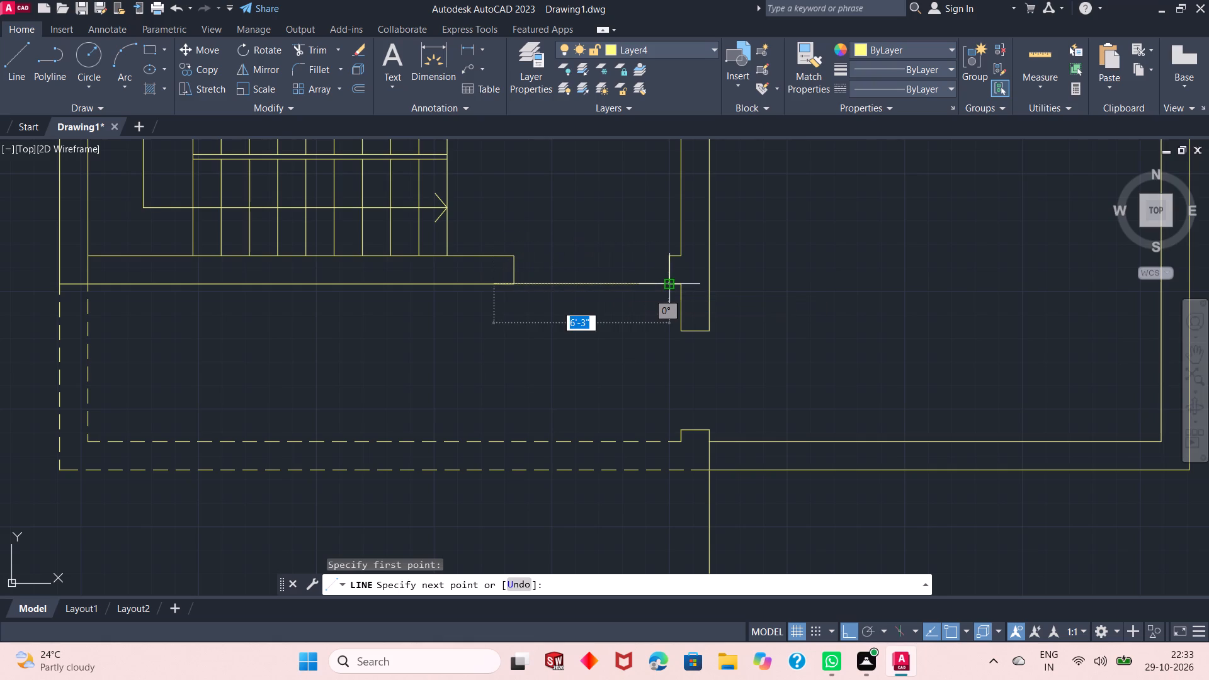
pyautogui.click(683, 288)
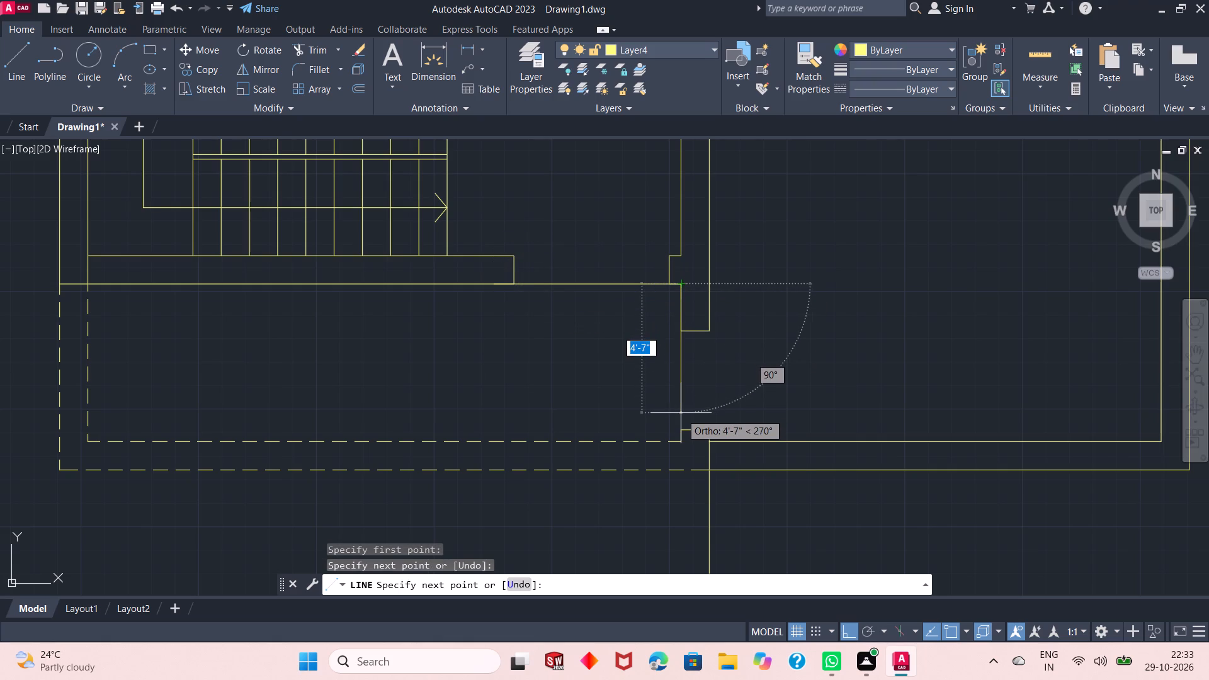
pyautogui.click(679, 468)
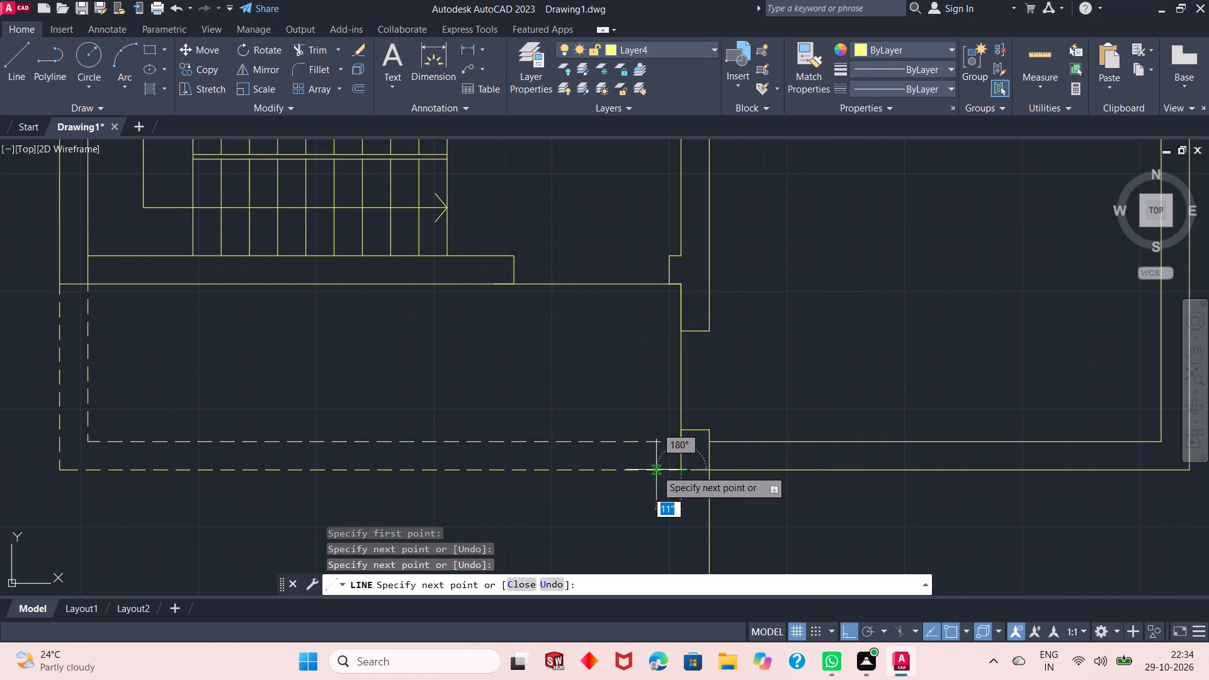
pyautogui.write("1'")
pyautogui.press('Return')
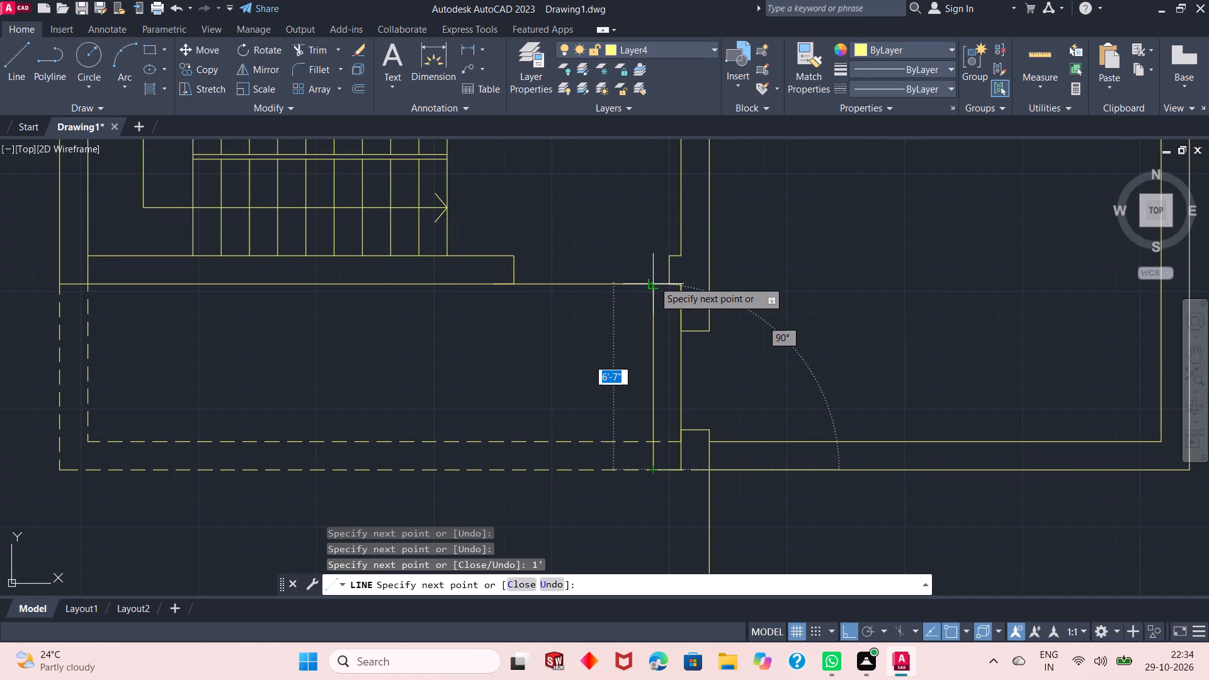
pyautogui.write('5\'7"')
pyautogui.press('Return')
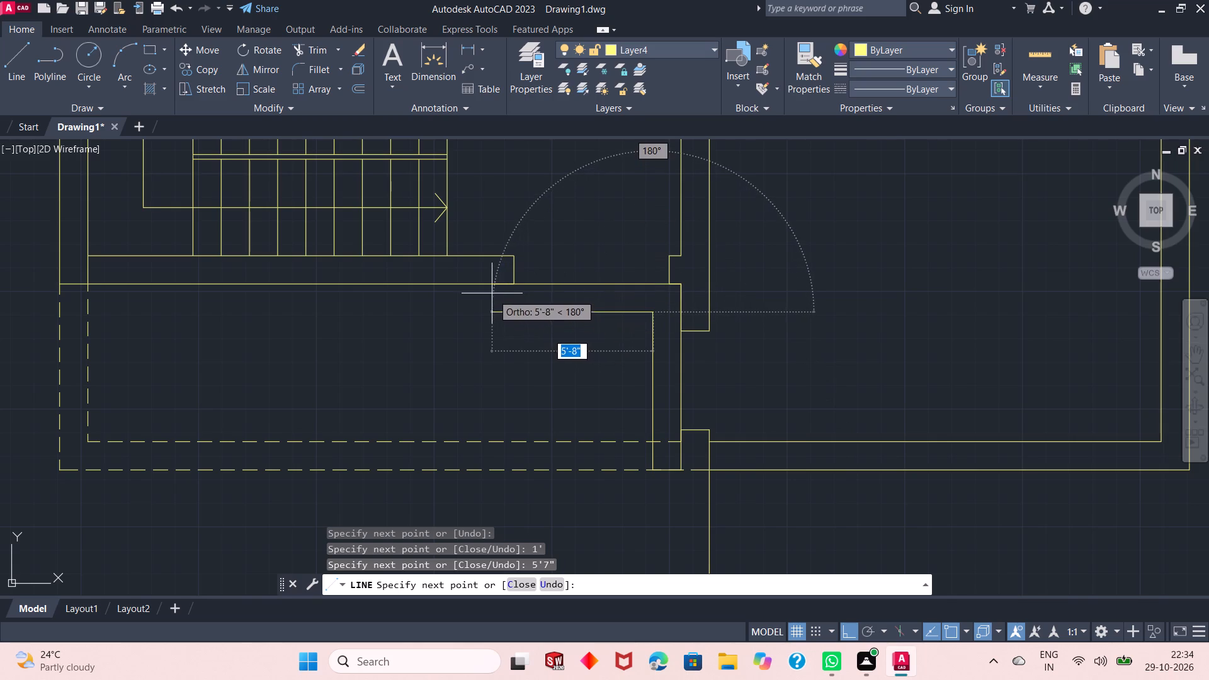
pyautogui.click(489, 312)
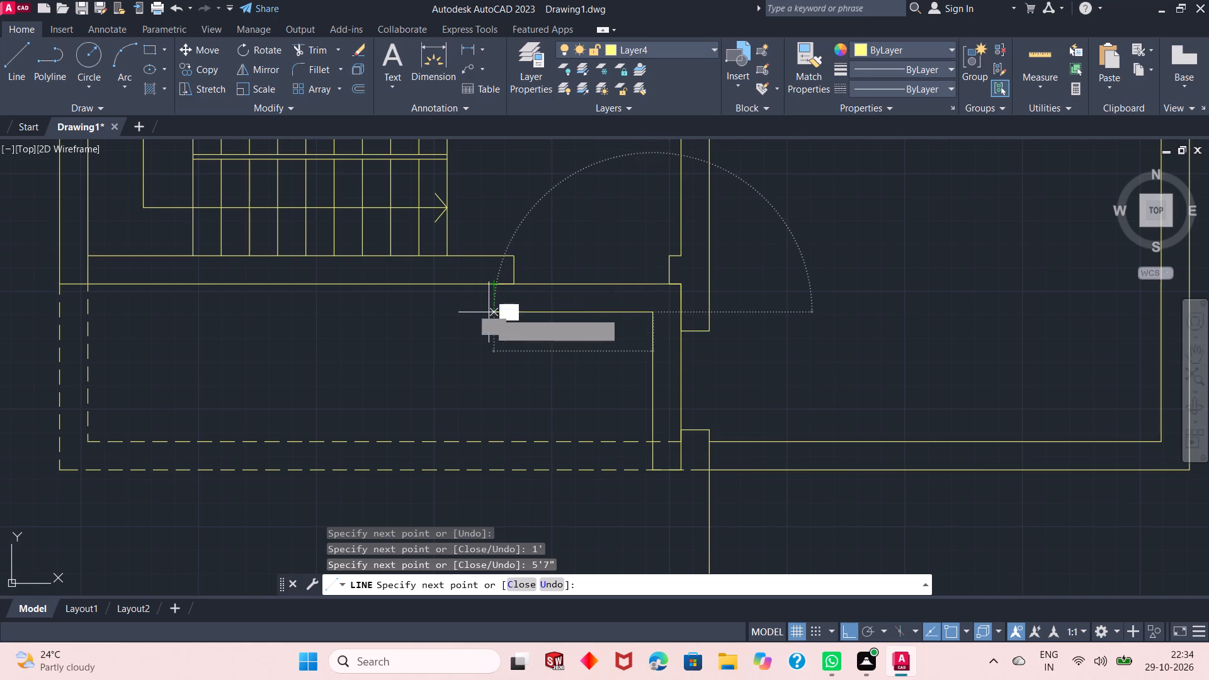
pyautogui.click(492, 286)
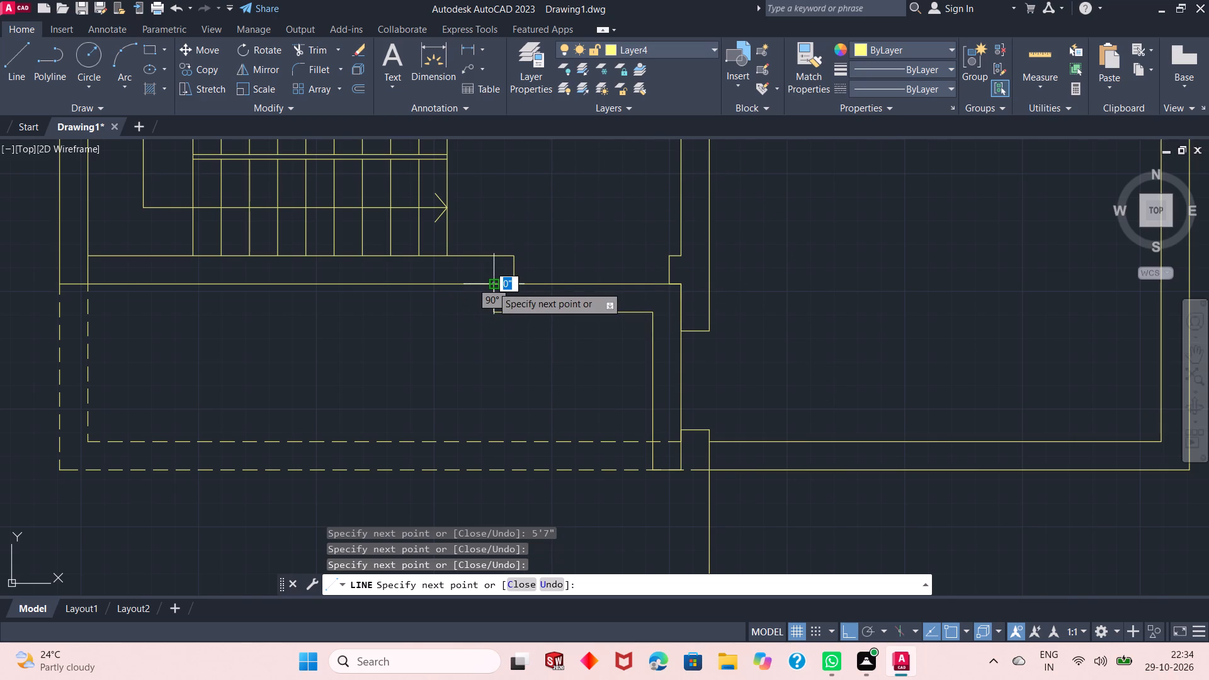
pyautogui.press('Escape')
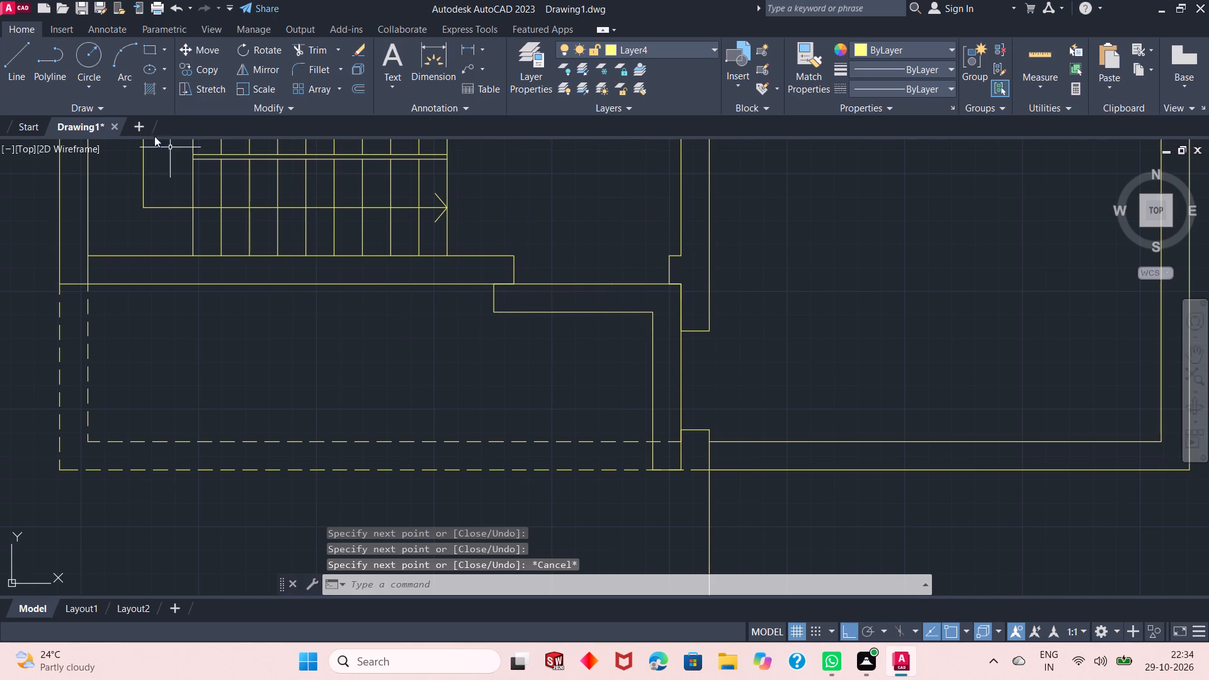
# Draw a second 1' wide L-shaped step outside the first, with a 4'7" vertical edge and its end aligned with the first step's.
pyautogui.click(12, 55)
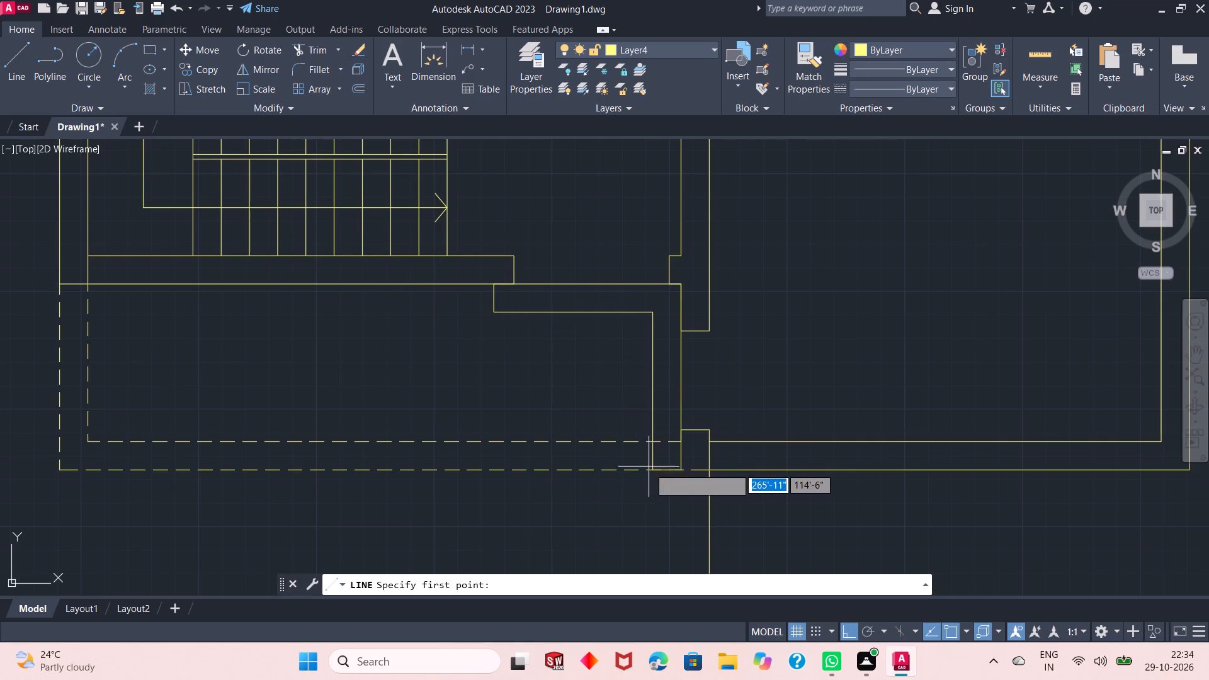
pyautogui.click(652, 474)
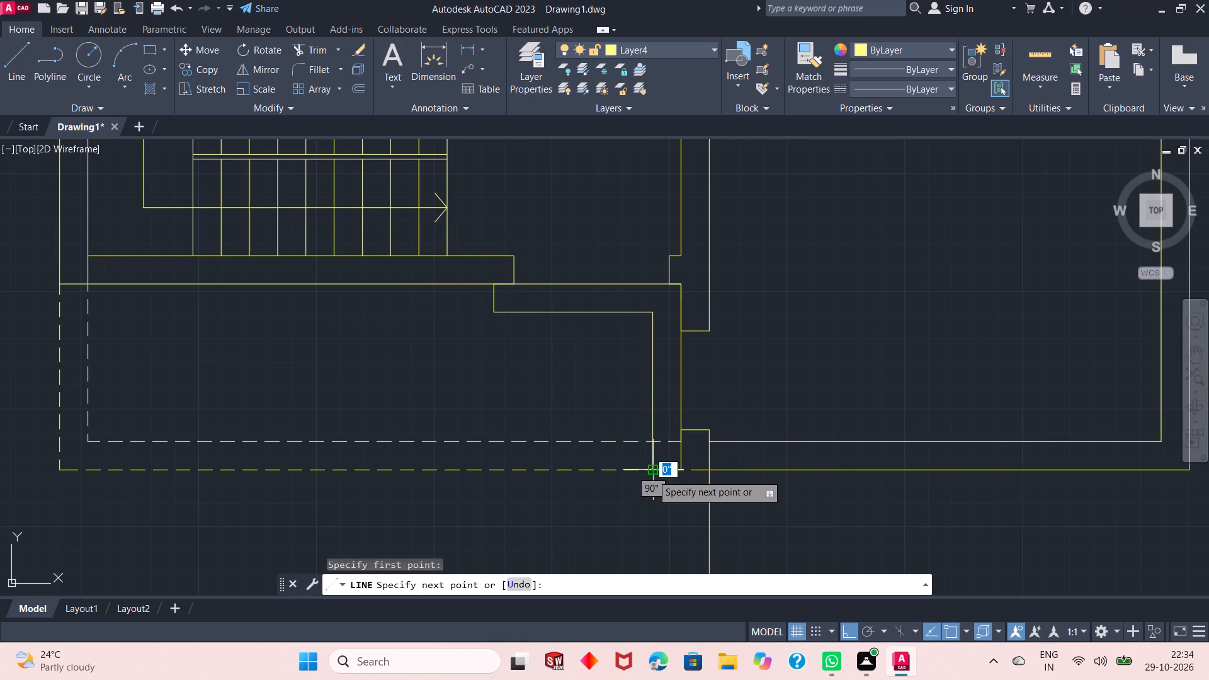
pyautogui.press('1')
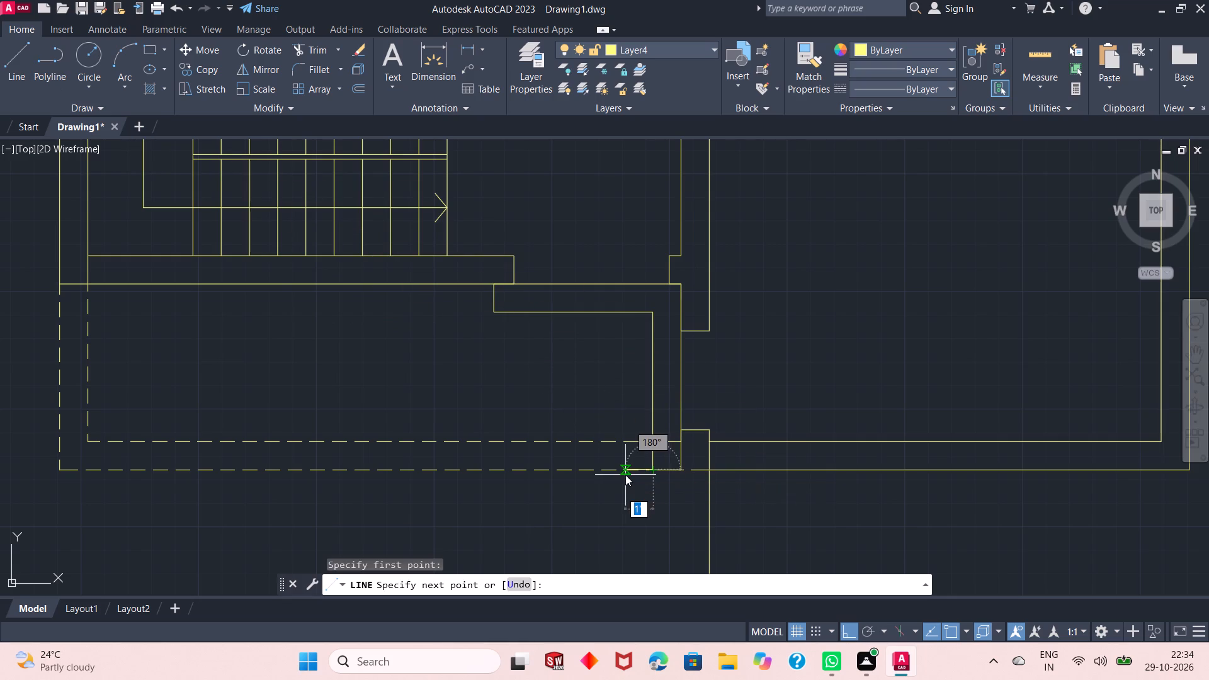
pyautogui.press("'")
pyautogui.press('Return')
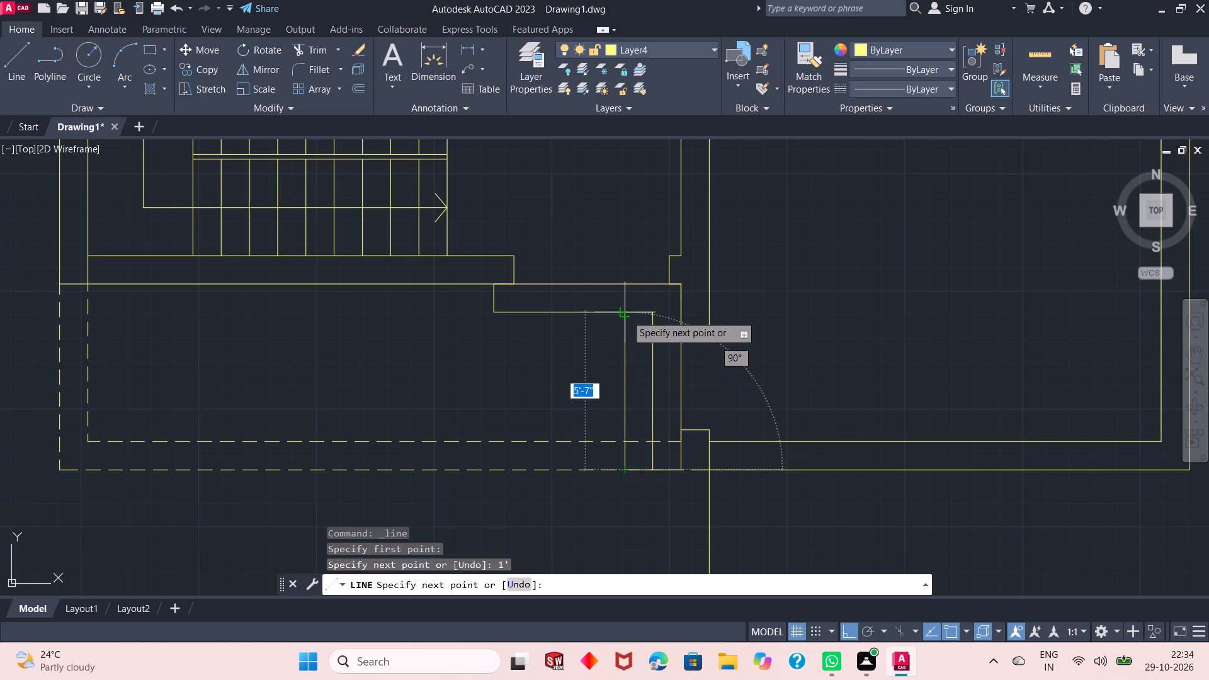
pyautogui.write("4'7")
pyautogui.hotkey('shift', '"')
pyautogui.press('Return')
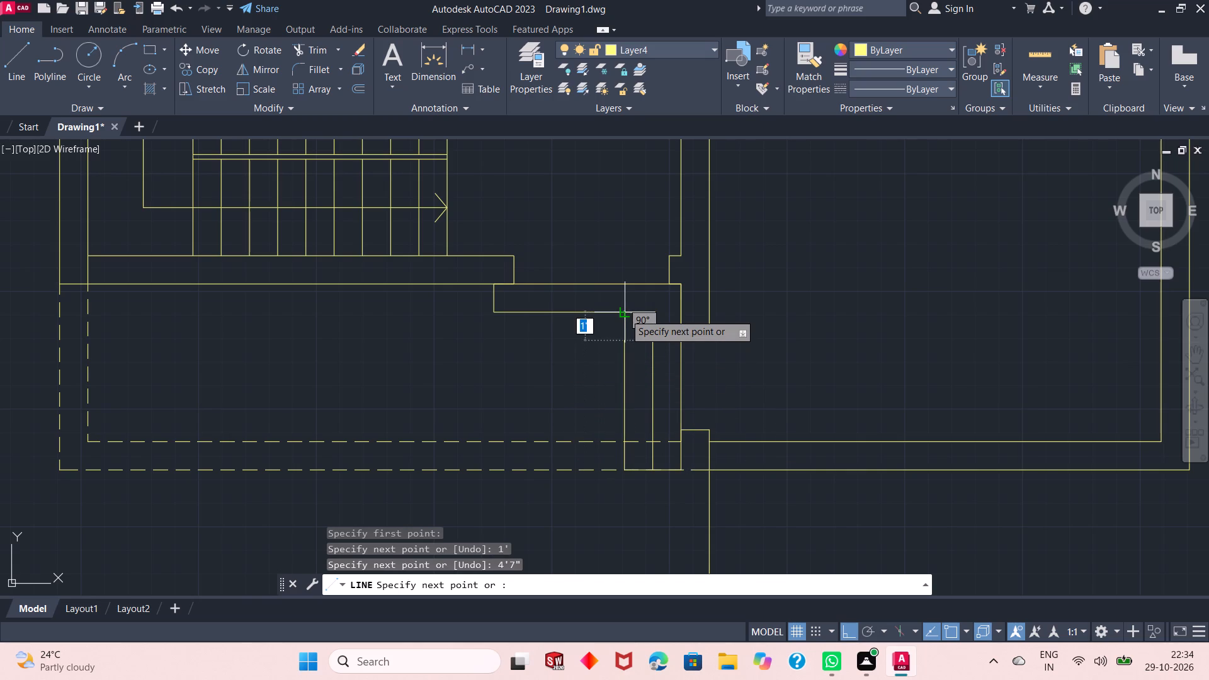
pyautogui.click(493, 341)
pyautogui.click(494, 315)
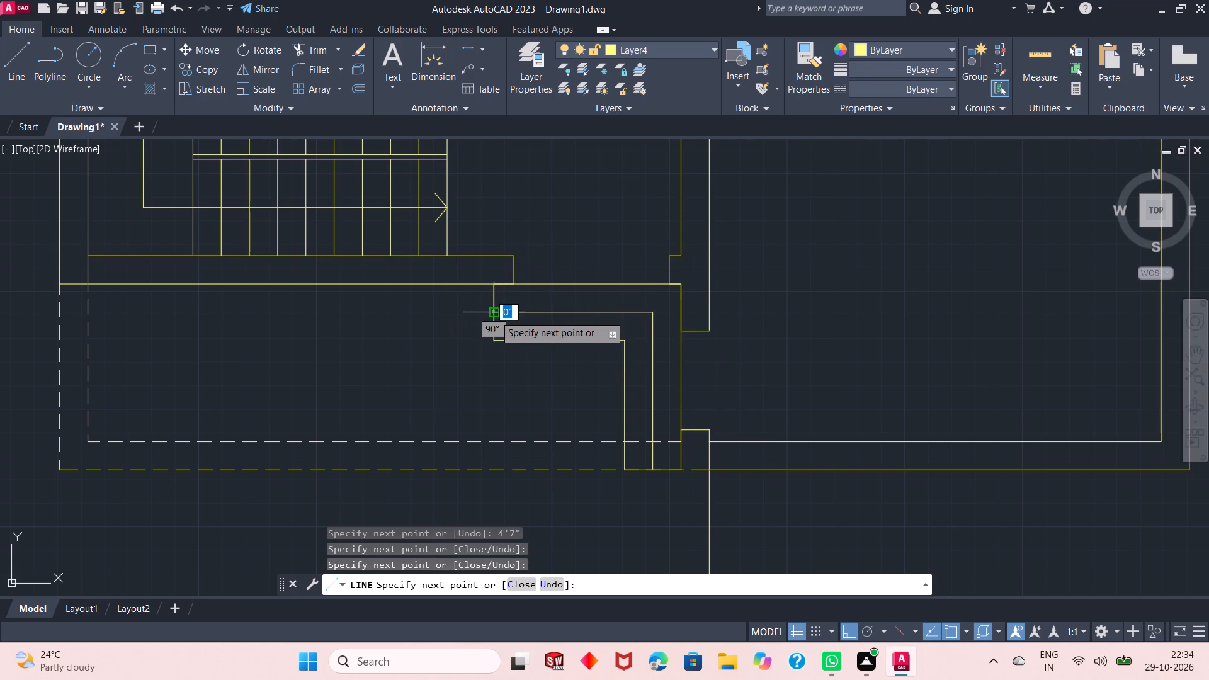
pyautogui.rightClick(360, 331)
pyautogui.click(375, 339)
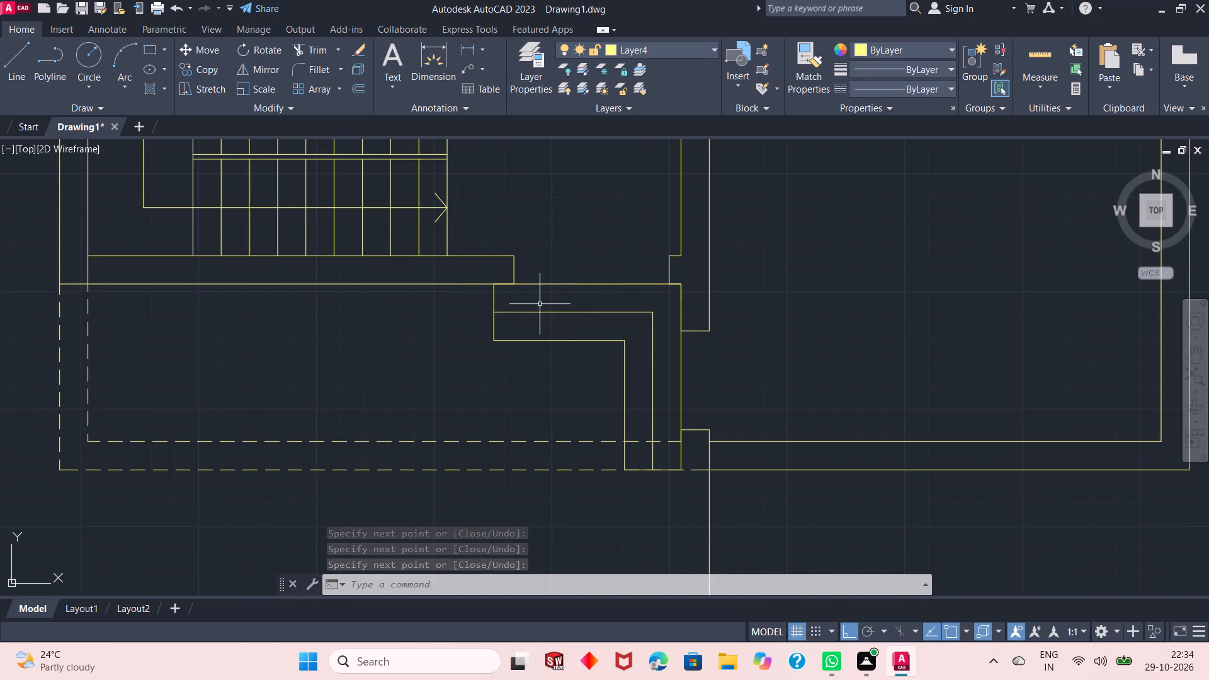
# Measure the entrance passage between the stairs and the partition.
pyautogui.scroll(-1, 553, 278)
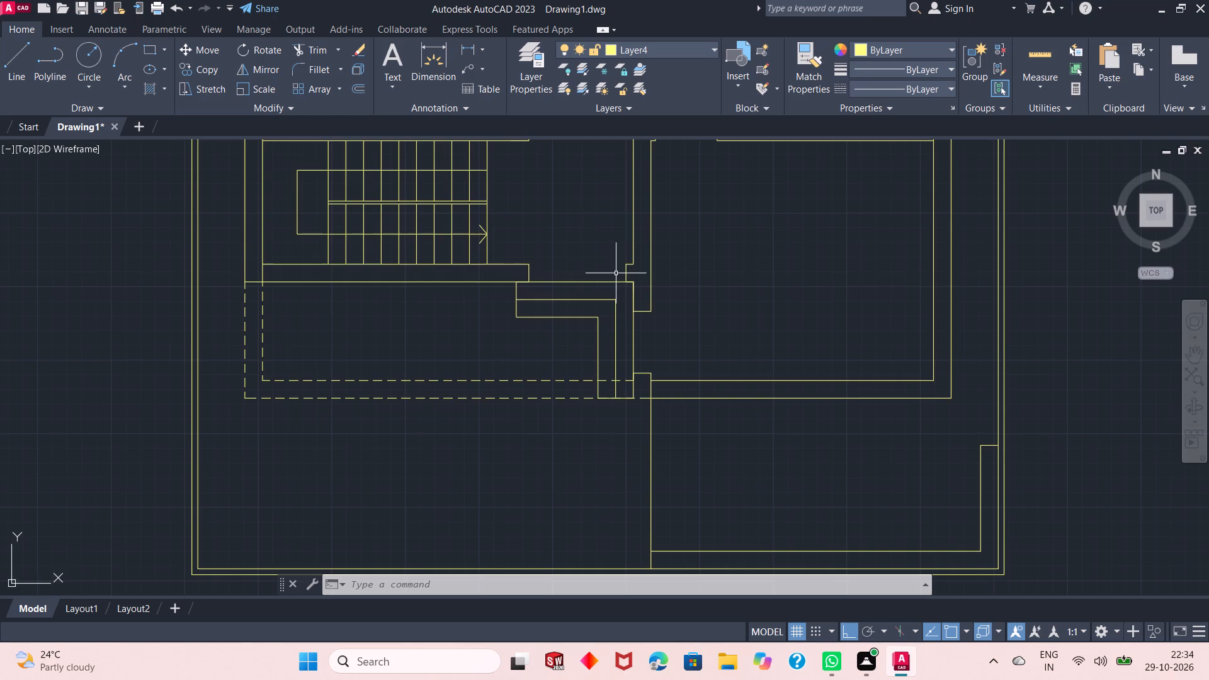
pyautogui.scroll(-1, 616, 273)
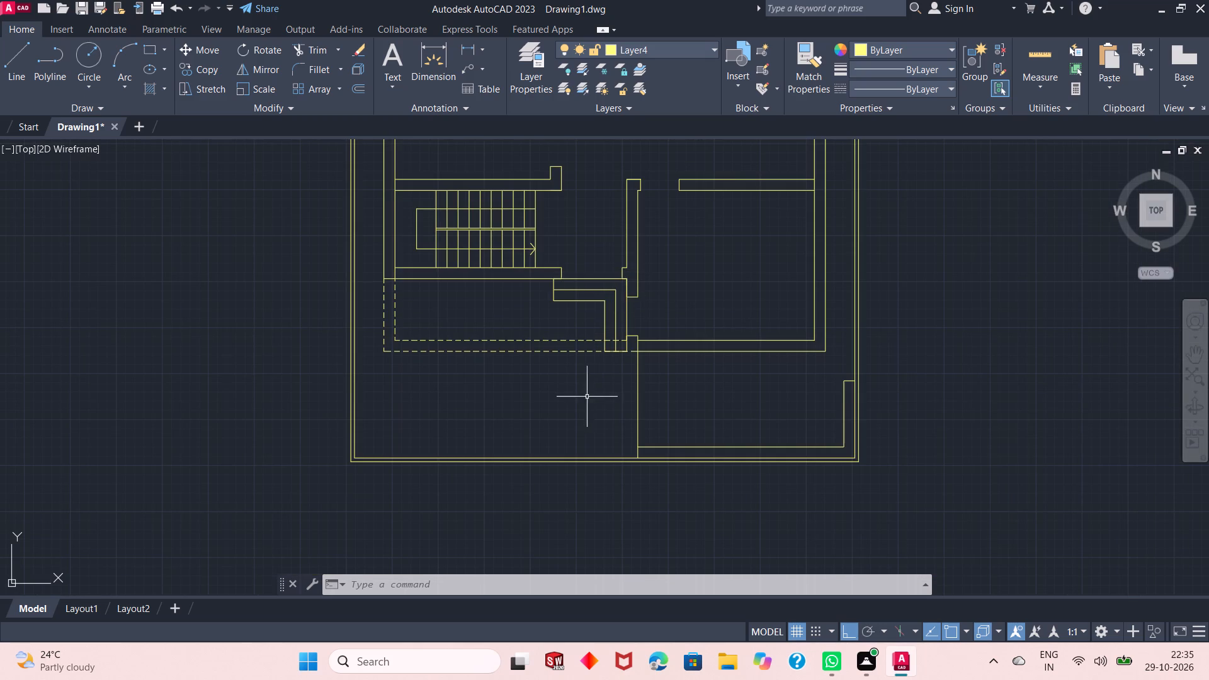
pyautogui.scroll(-1, 722, 459)
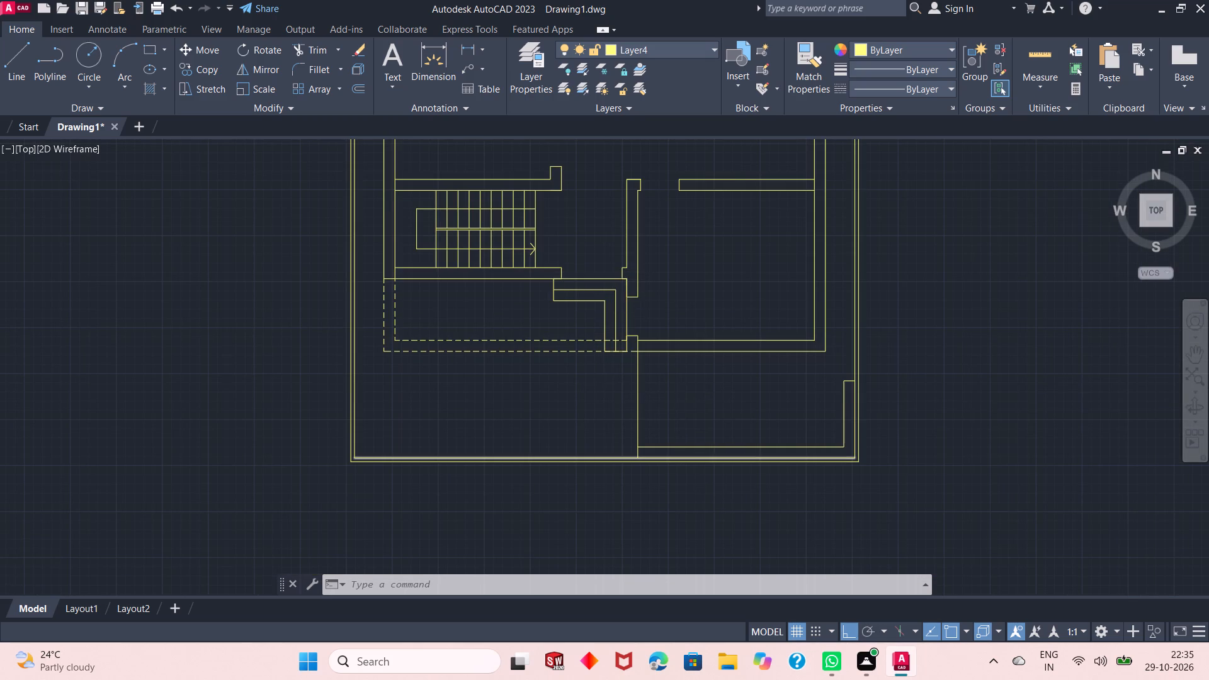
pyautogui.scroll(2, 657, 329)
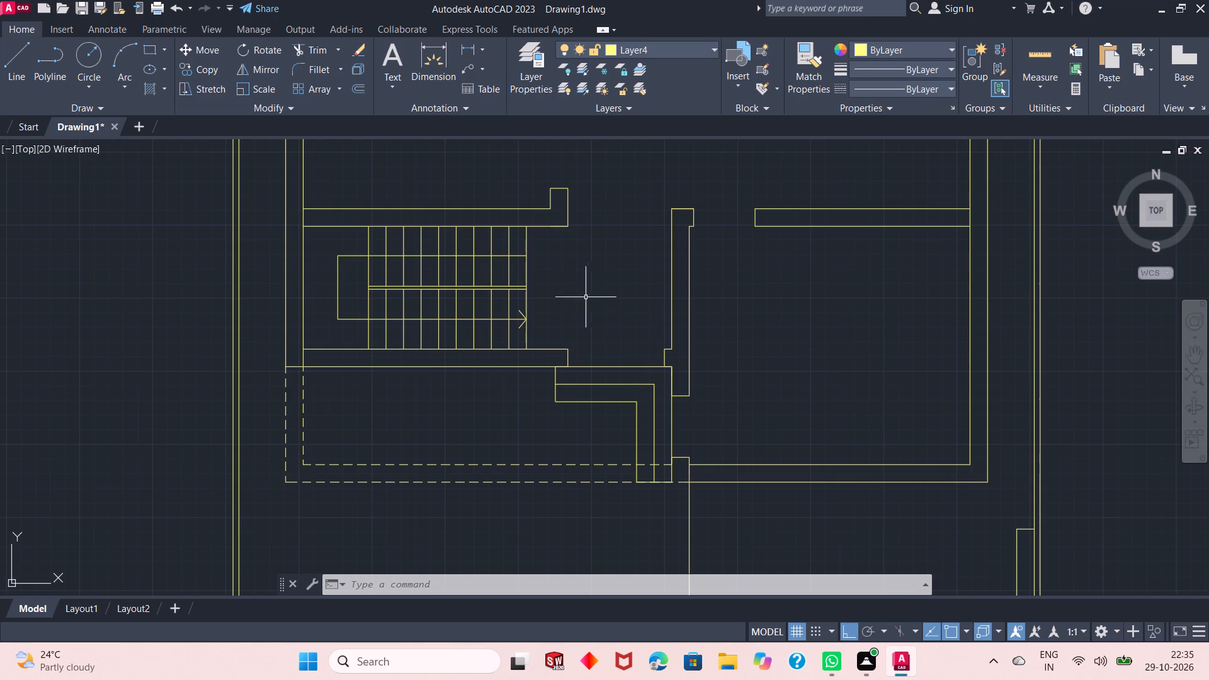
pyautogui.click(1038, 45)
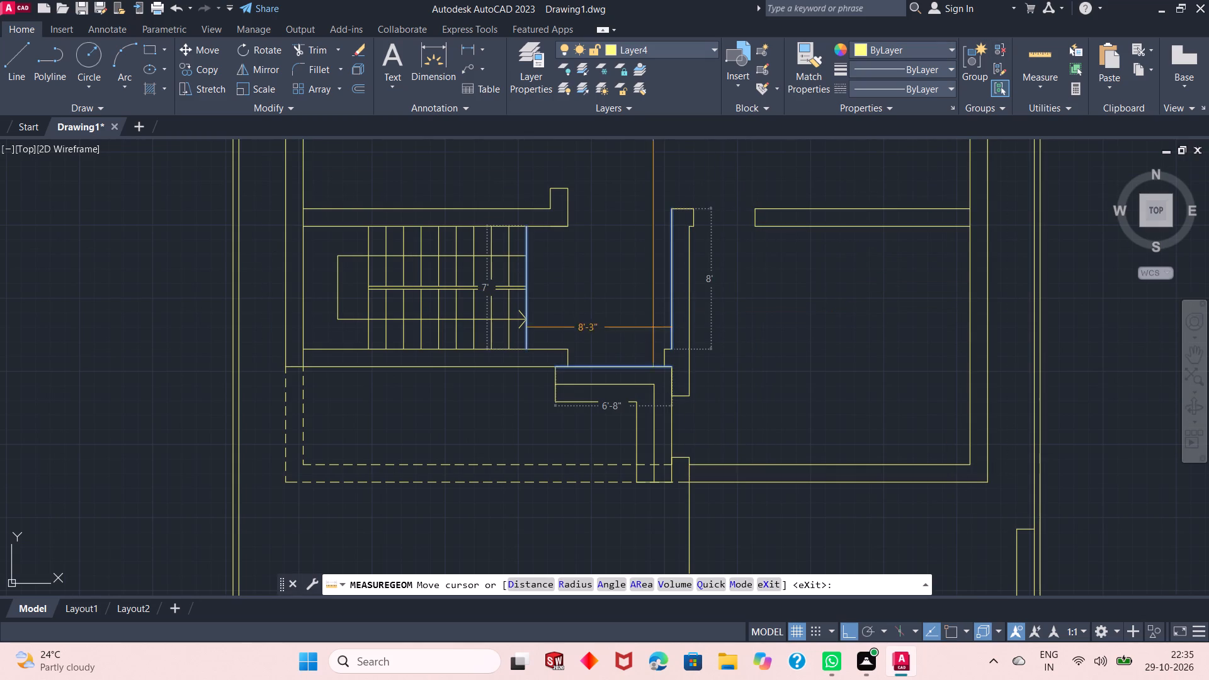
pyautogui.press('Escape')
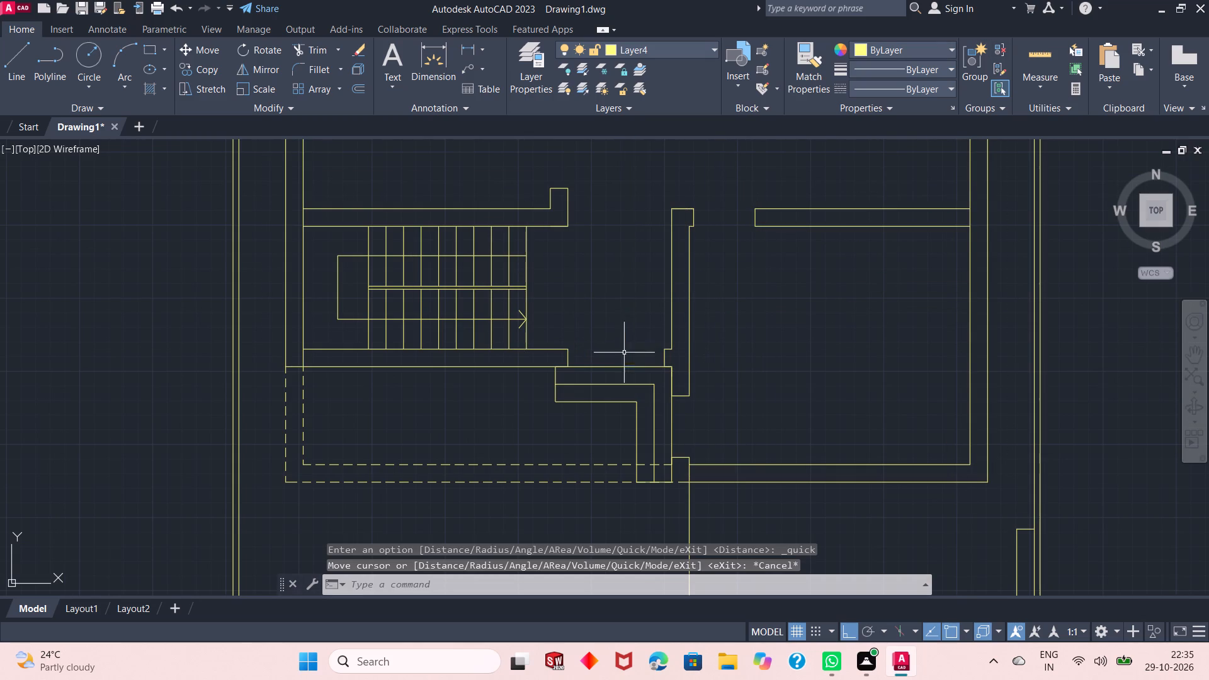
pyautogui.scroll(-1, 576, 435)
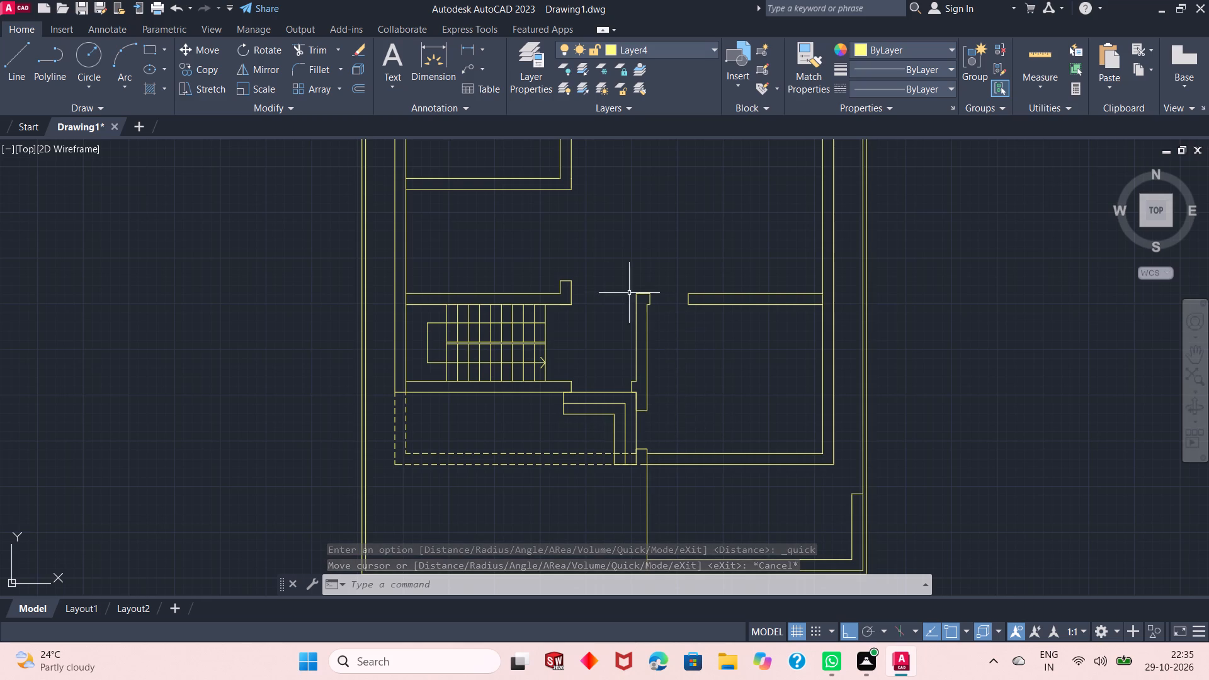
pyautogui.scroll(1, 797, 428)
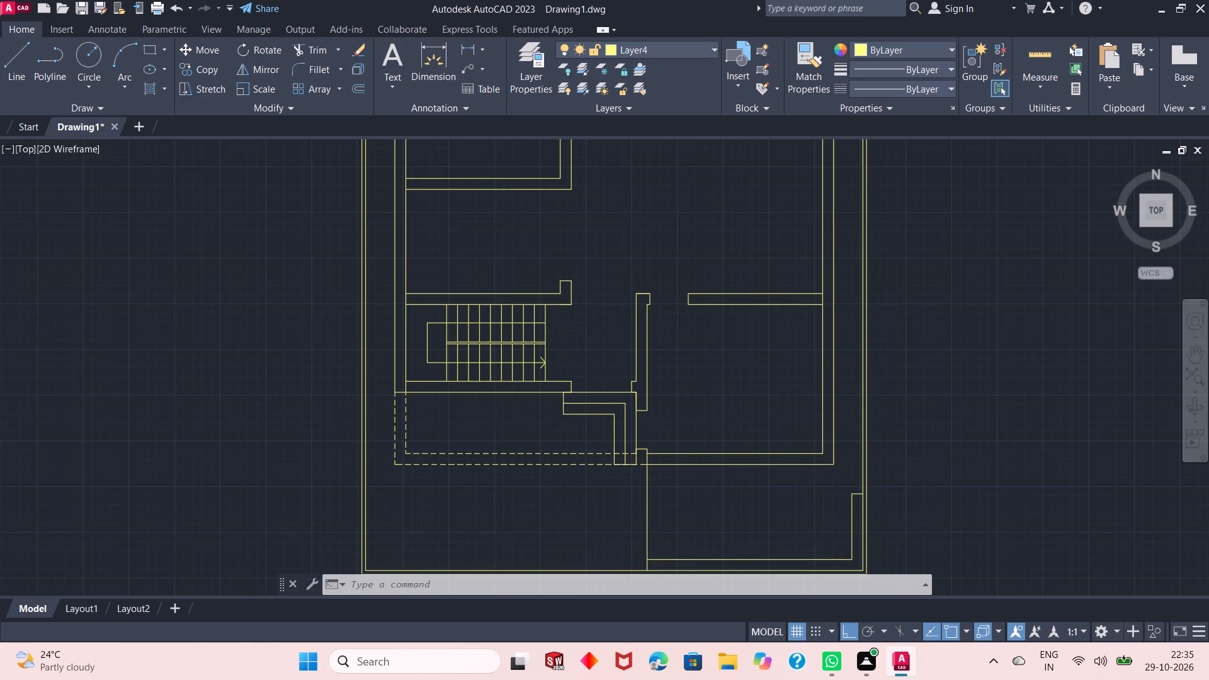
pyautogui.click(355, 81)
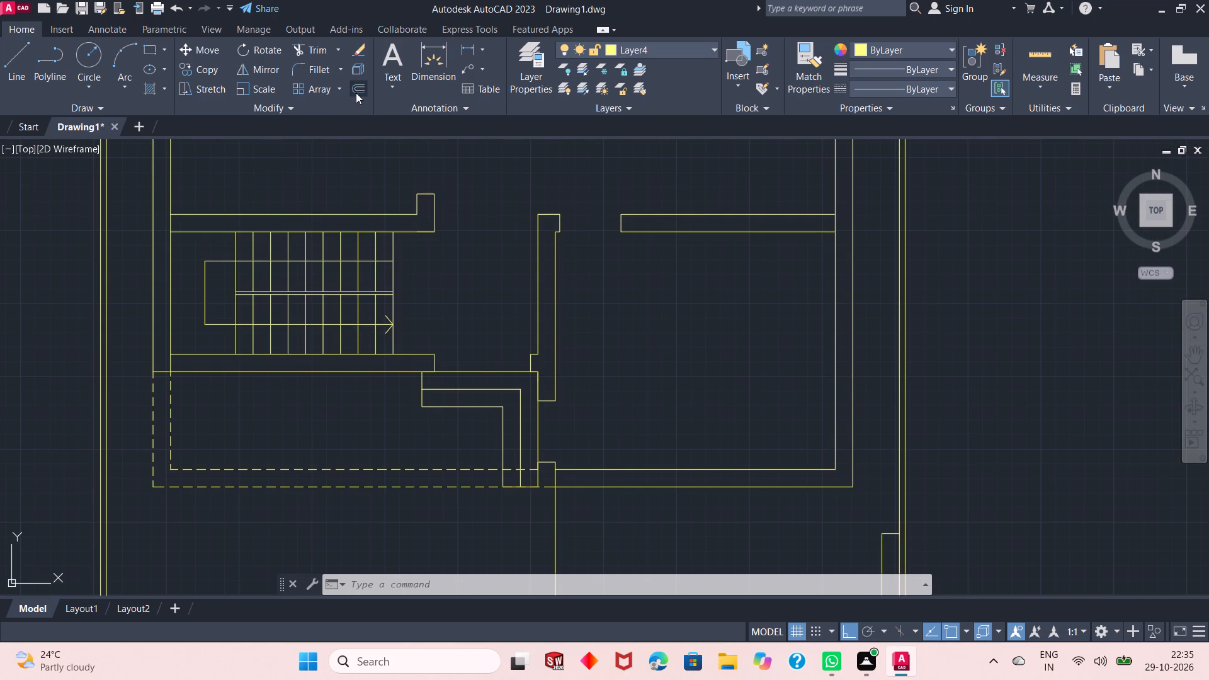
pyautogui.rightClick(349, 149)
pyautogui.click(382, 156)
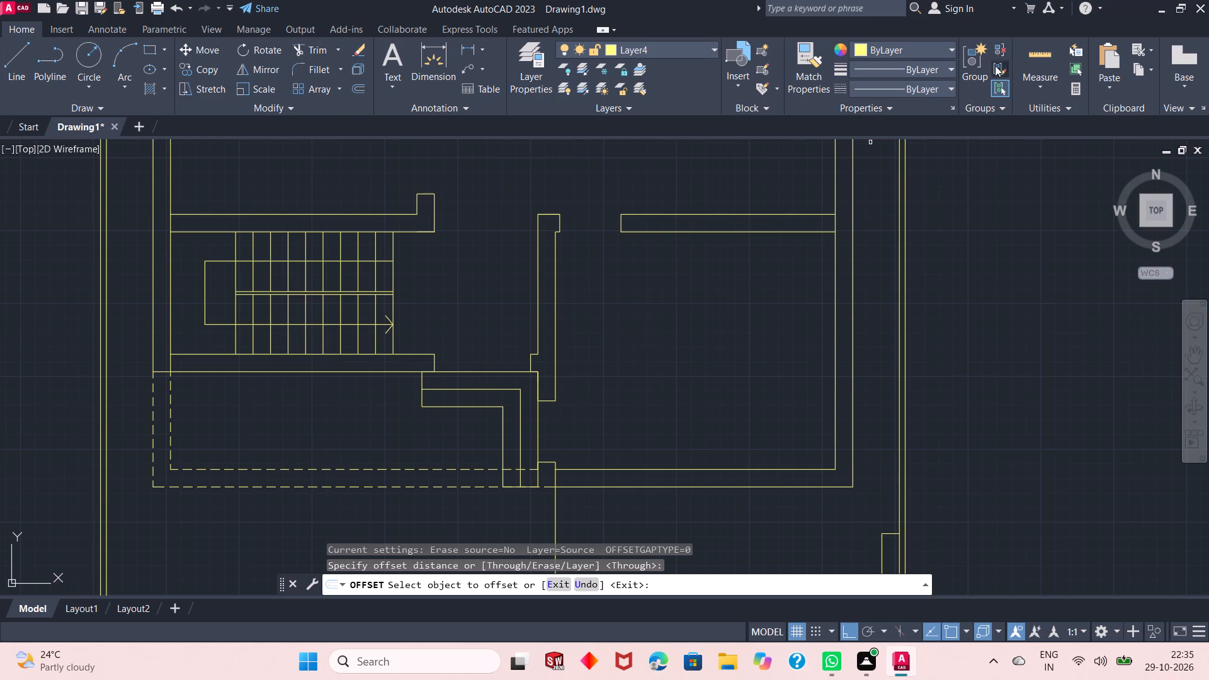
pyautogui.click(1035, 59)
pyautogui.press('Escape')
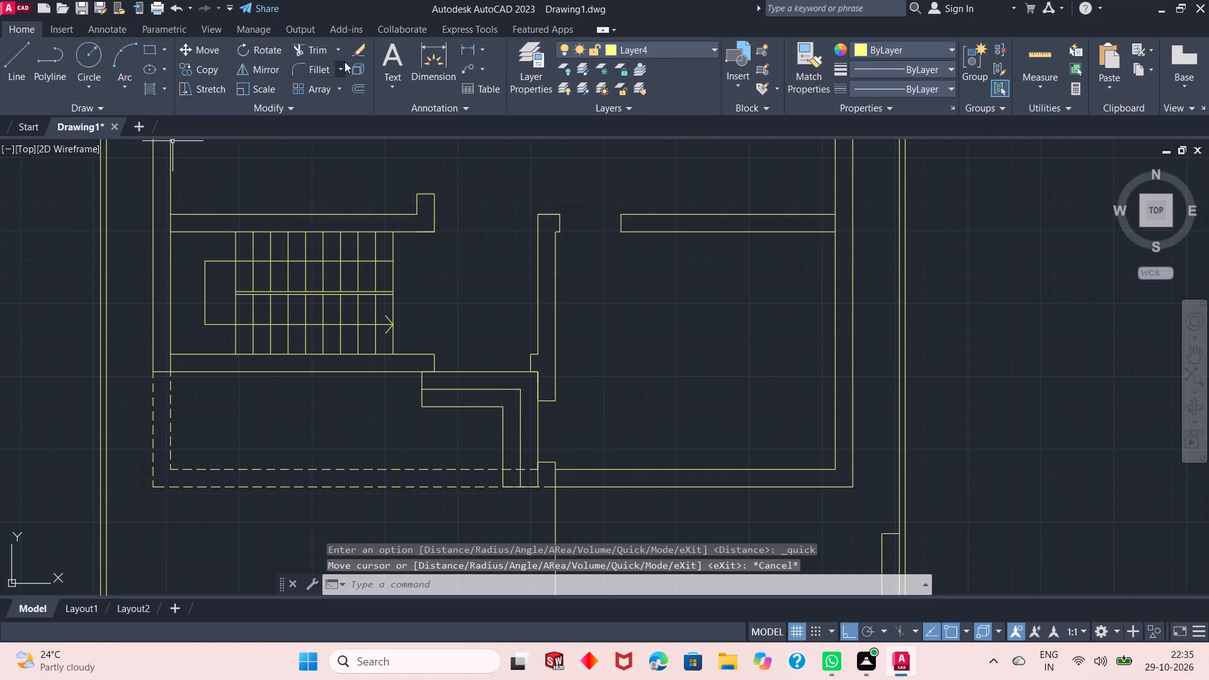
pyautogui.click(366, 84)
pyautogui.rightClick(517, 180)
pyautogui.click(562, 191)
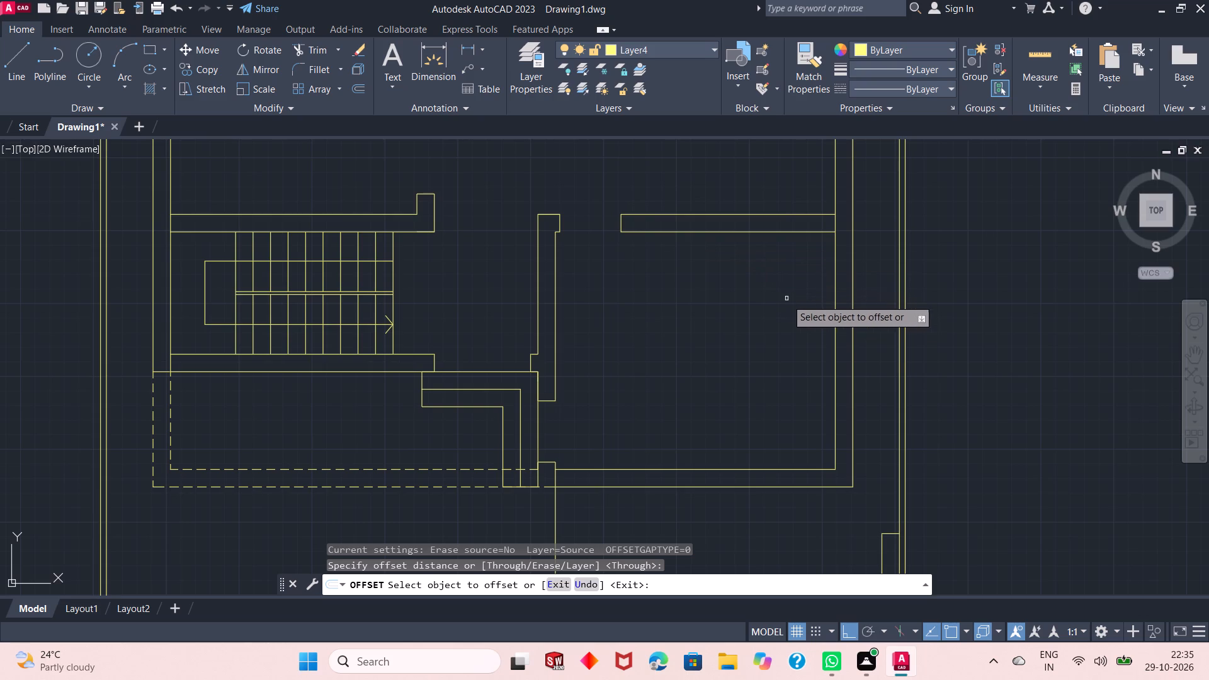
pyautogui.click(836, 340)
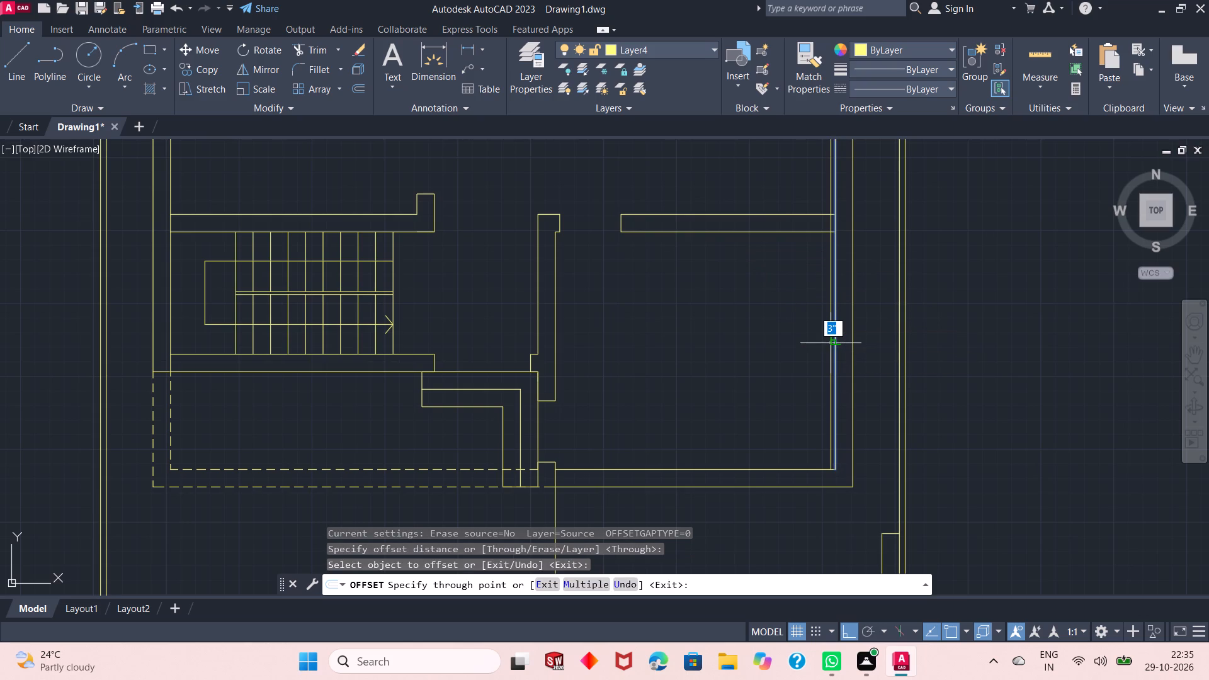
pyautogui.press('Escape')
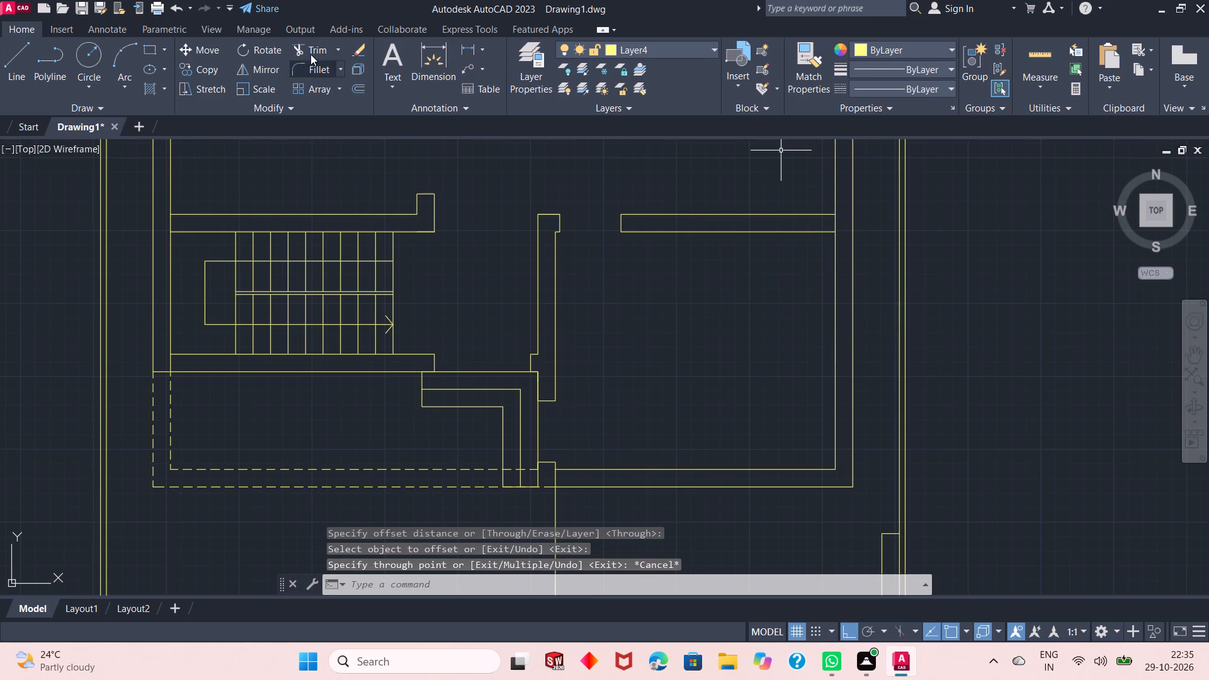
# Trim the east wall's inner line where the front-right room's upper partition meets it.
pyautogui.click(309, 54)
pyautogui.click(833, 225)
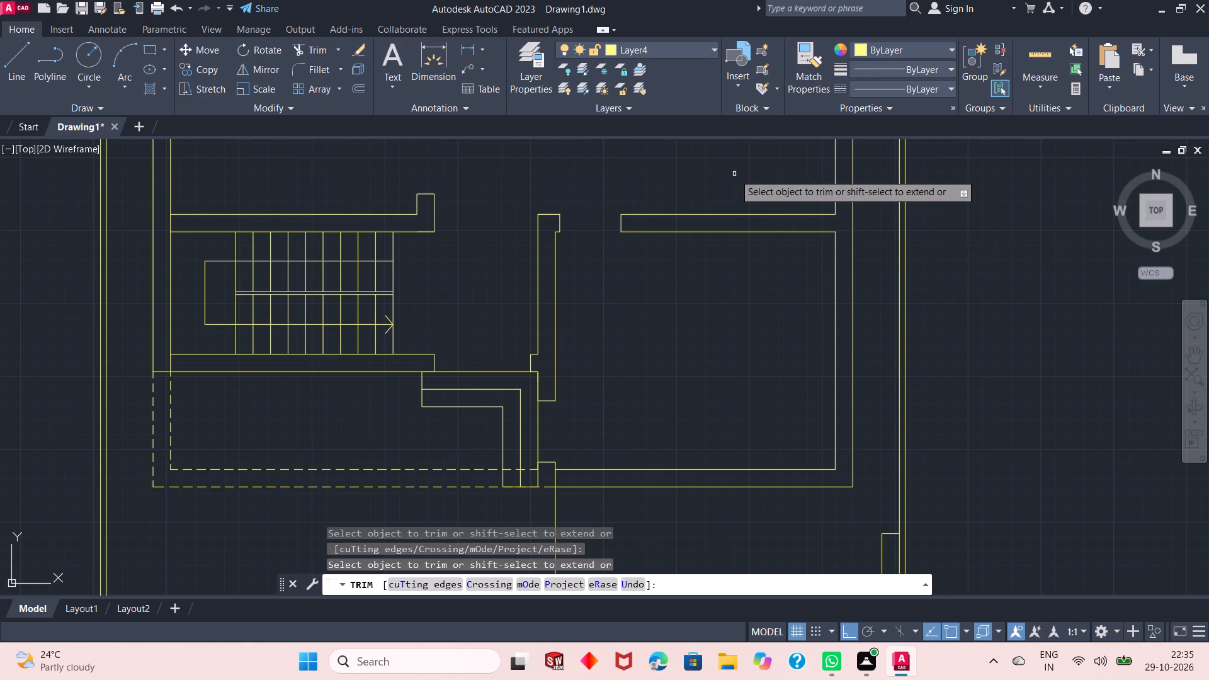
pyautogui.rightClick(733, 174)
pyautogui.click(747, 179)
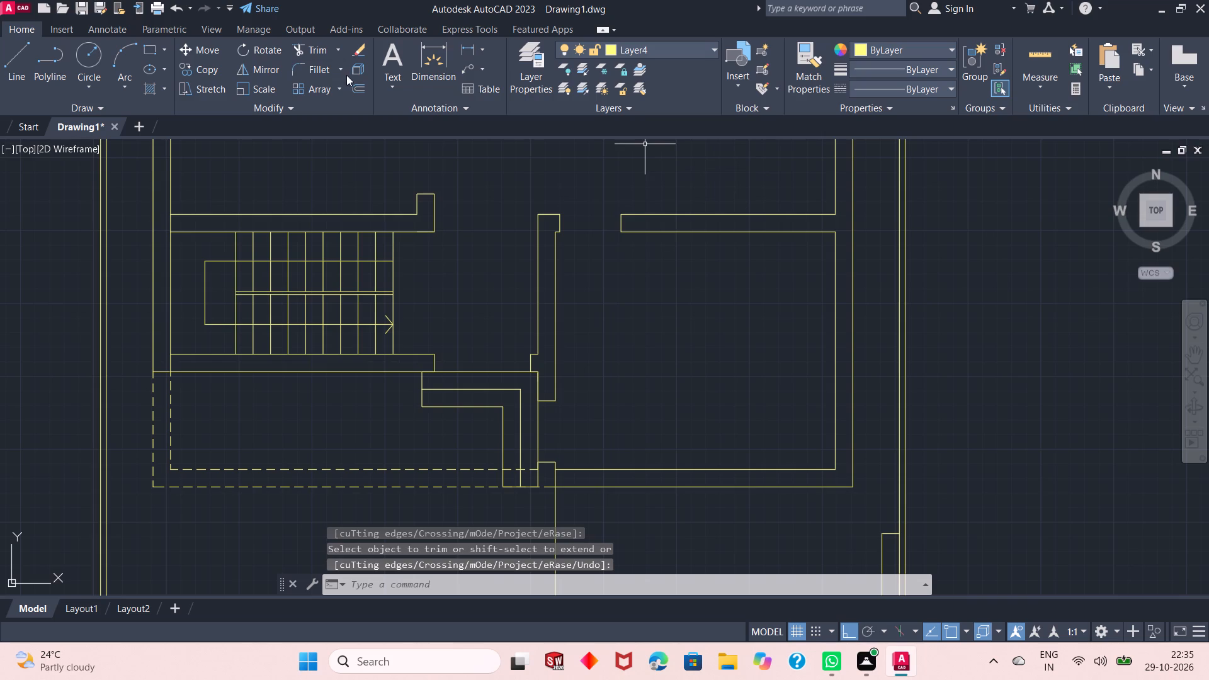
# Offset the east wall's inner line 4' into the front-right room, and offset the new line another 6" for the partition thickness.
pyautogui.click(354, 84)
pyautogui.rightClick(577, 227)
pyautogui.click(618, 239)
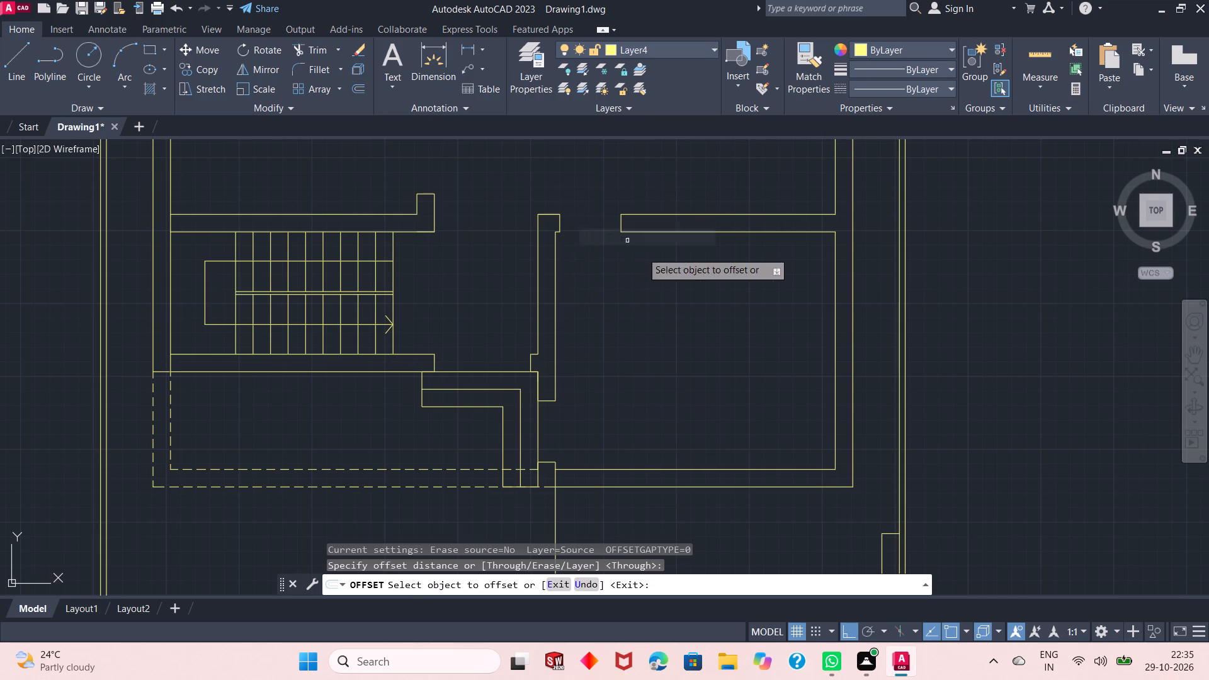
pyautogui.click(835, 313)
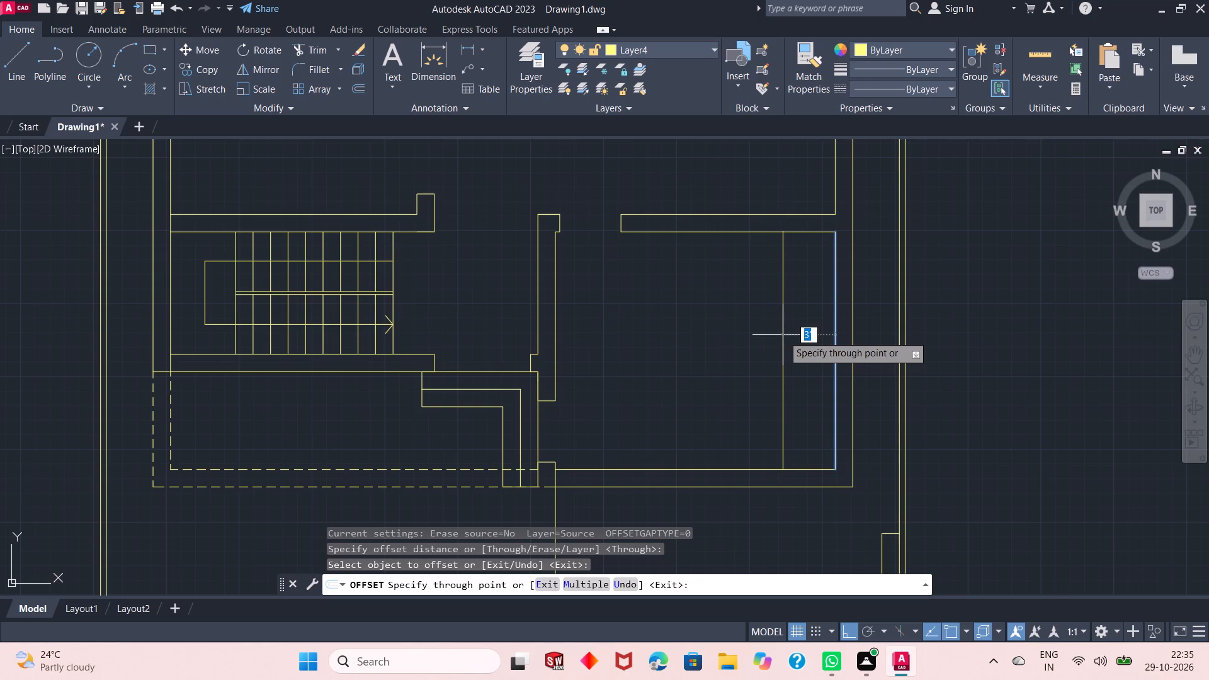
pyautogui.write("4'")
pyautogui.press('Return')
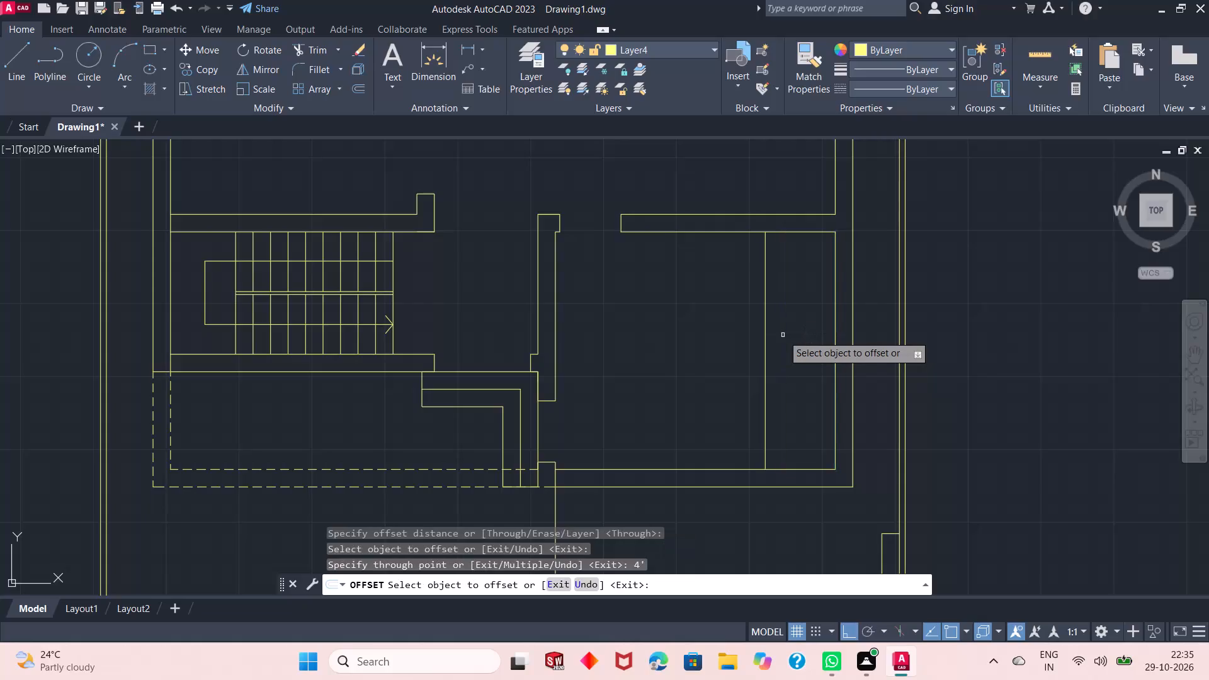
pyautogui.click(764, 360)
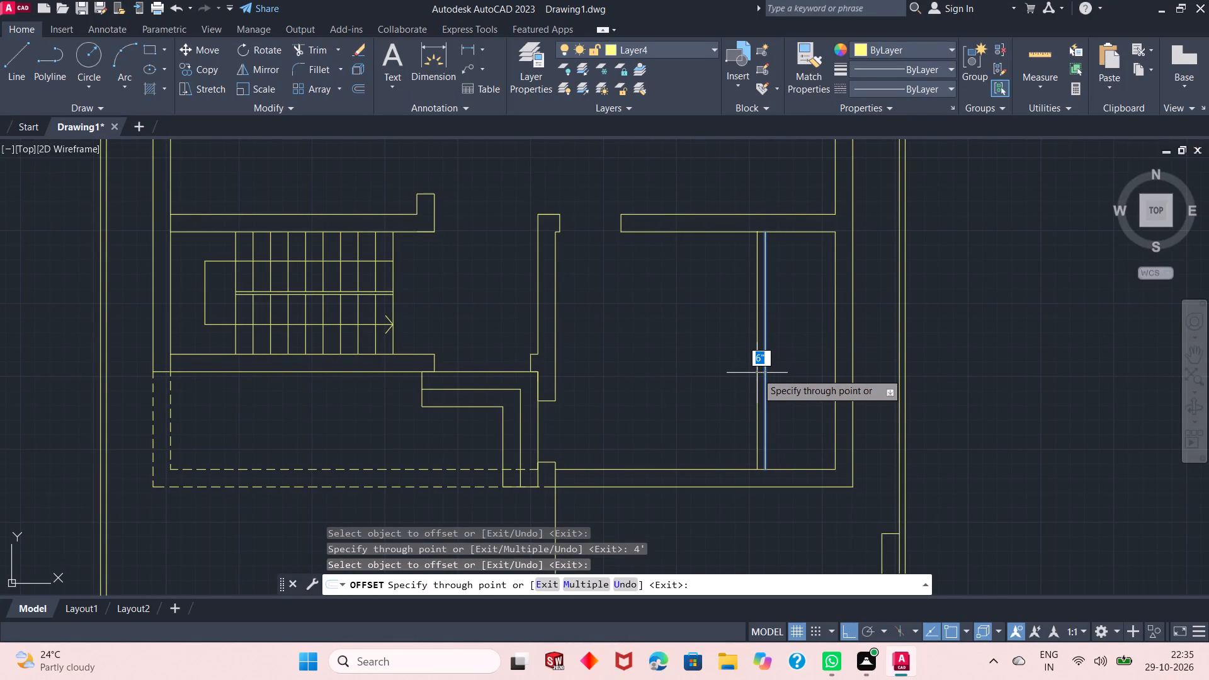
pyautogui.write('6"')
pyautogui.press('Return')
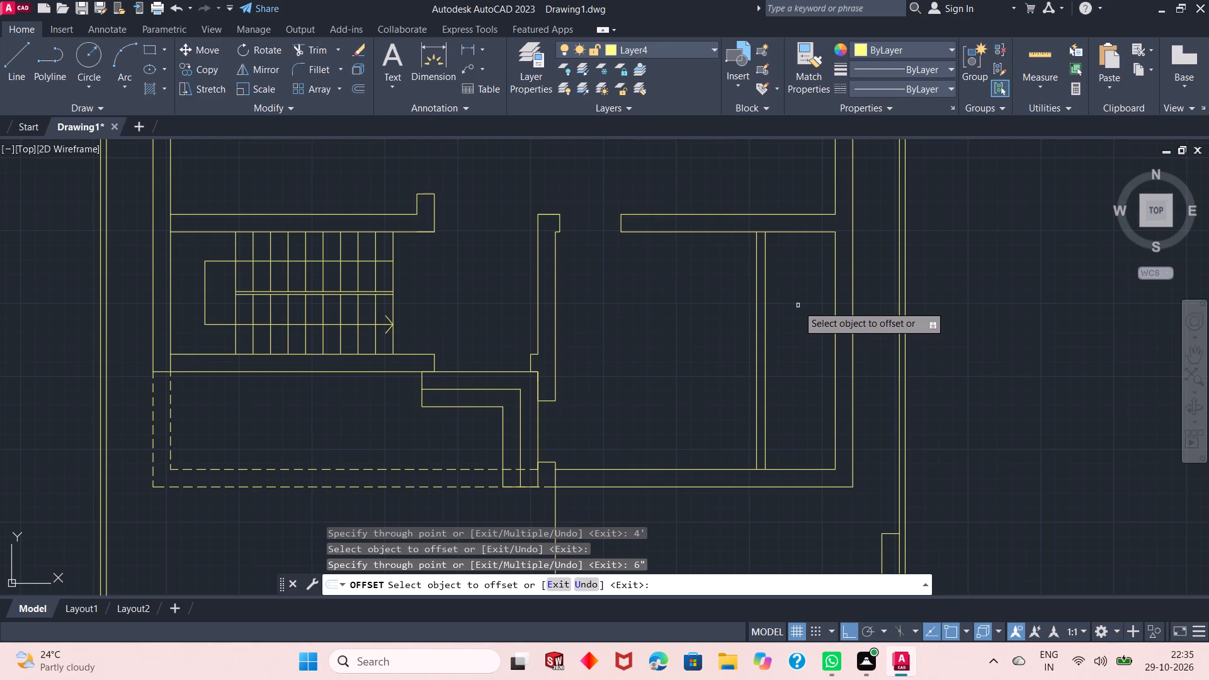
# Offset the upper partition's lower line about 6'1" down into the front-right room, and offset that copy another 6" downward.
pyautogui.click(819, 229)
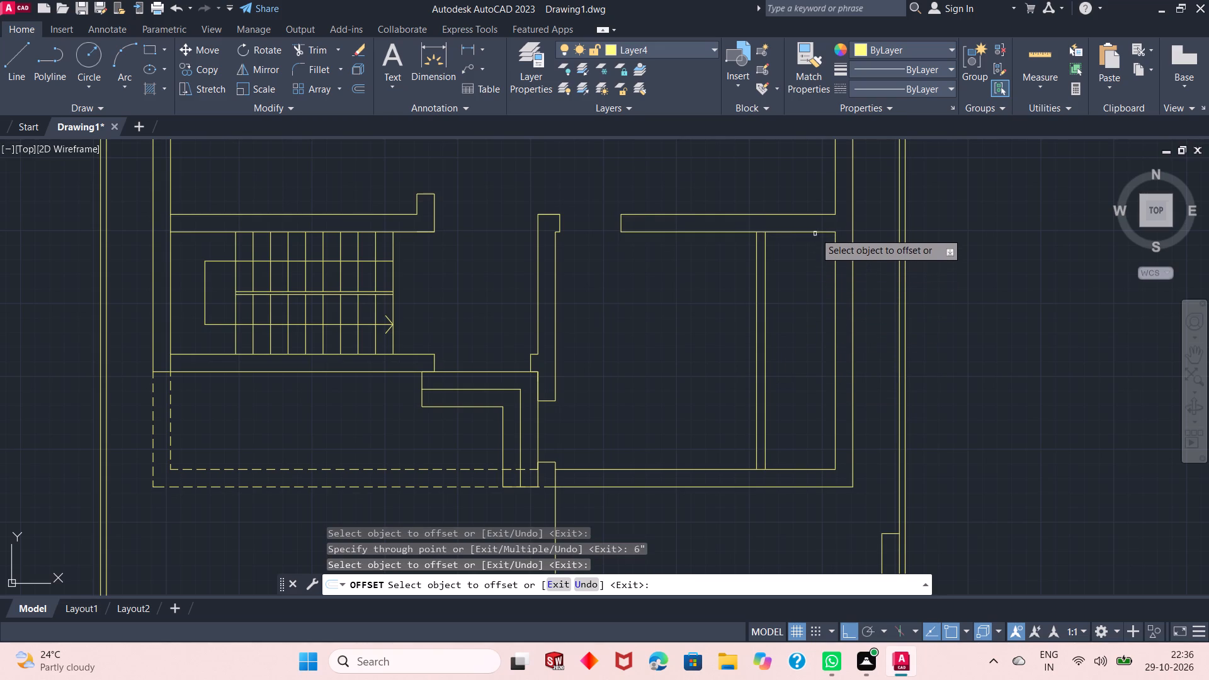
pyautogui.click(815, 234)
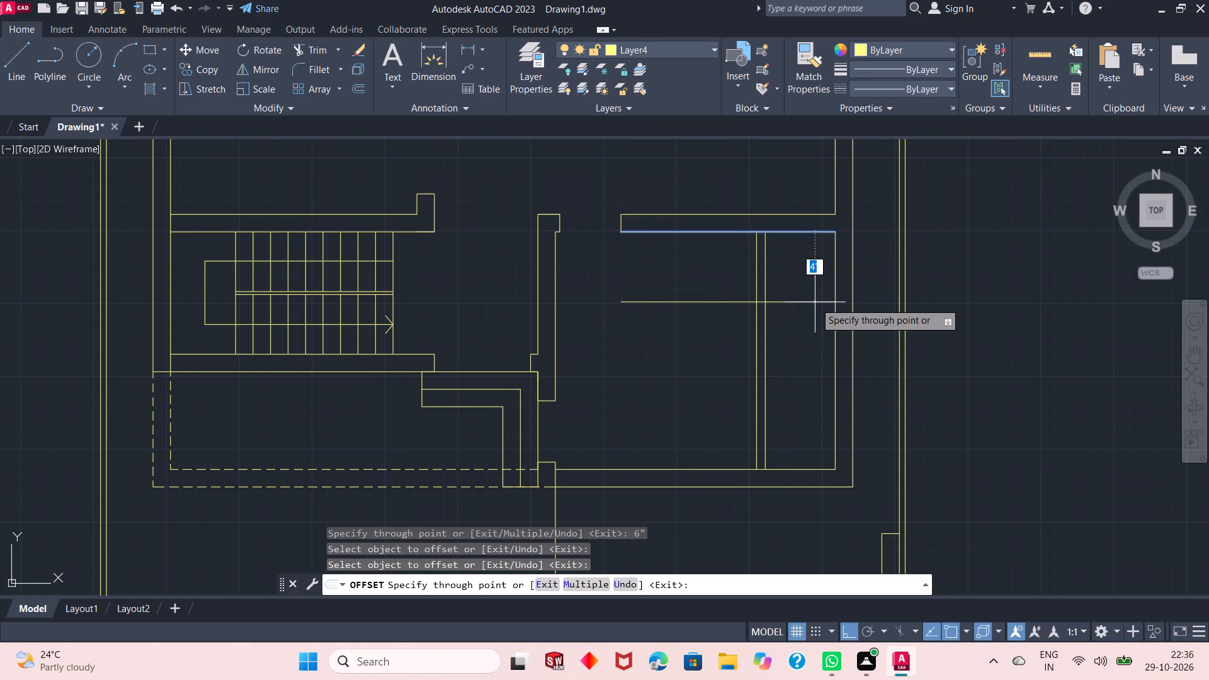
pyautogui.click(815, 337)
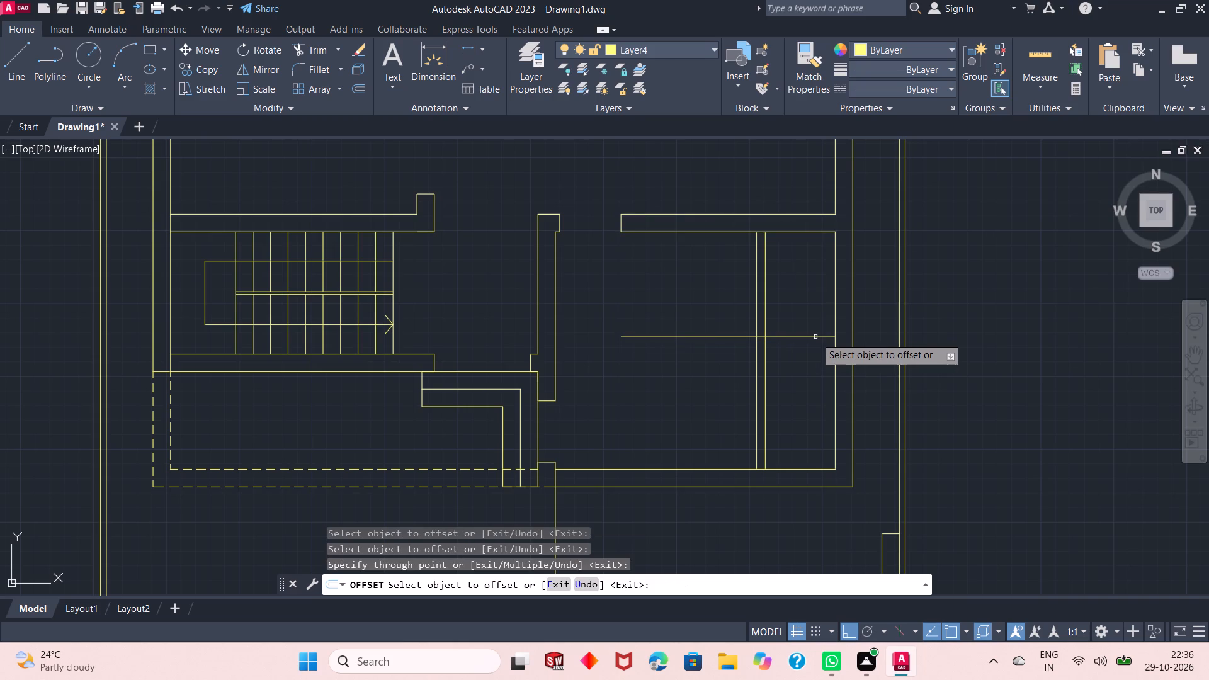
pyautogui.click(815, 337)
pyautogui.click(818, 335)
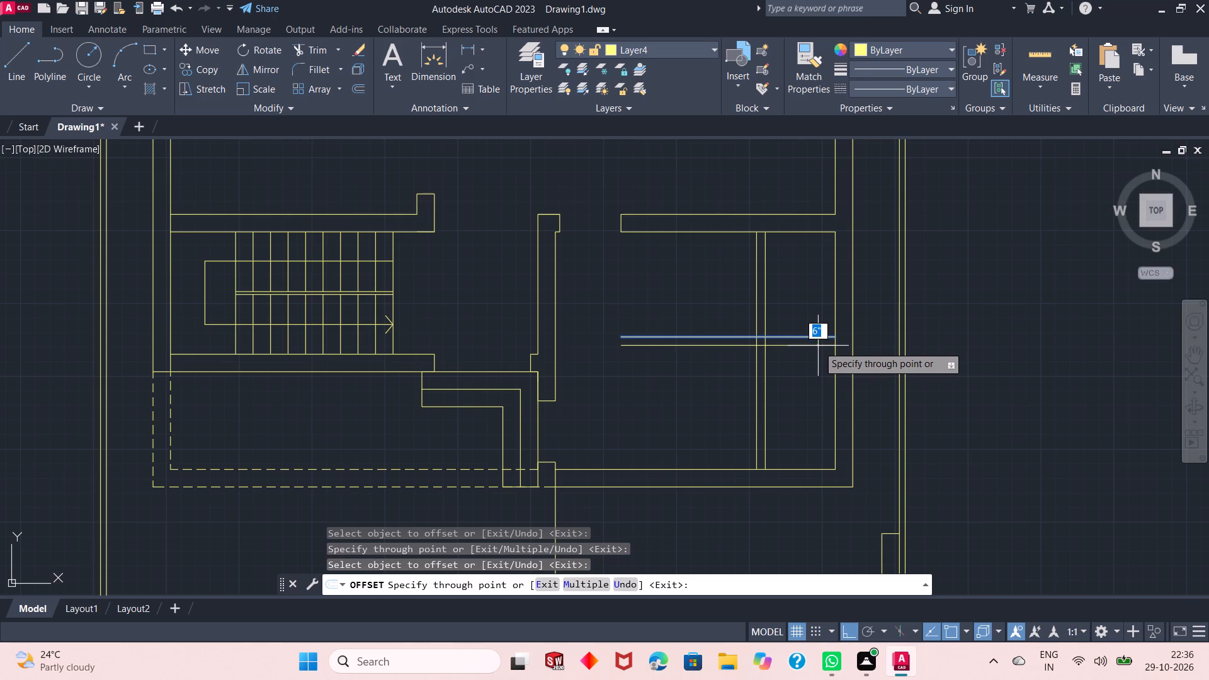
pyautogui.press('6')
pyautogui.hotkey('shift', '"')
pyautogui.press('Return')
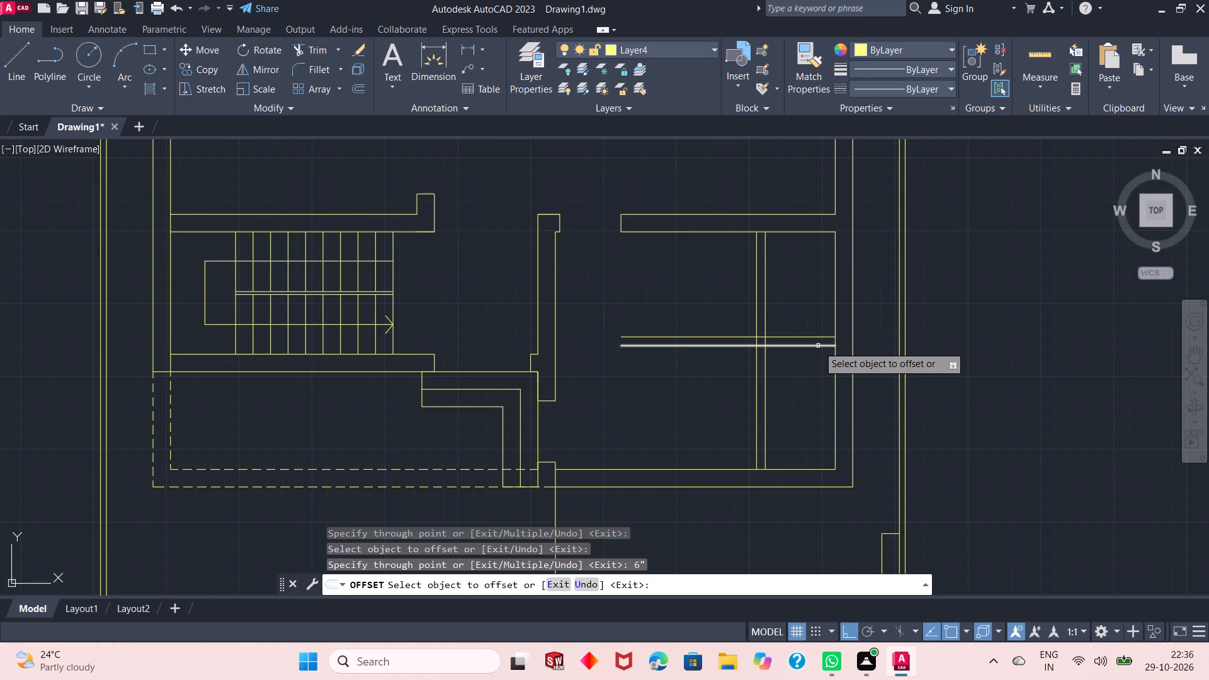
pyautogui.press('Escape')
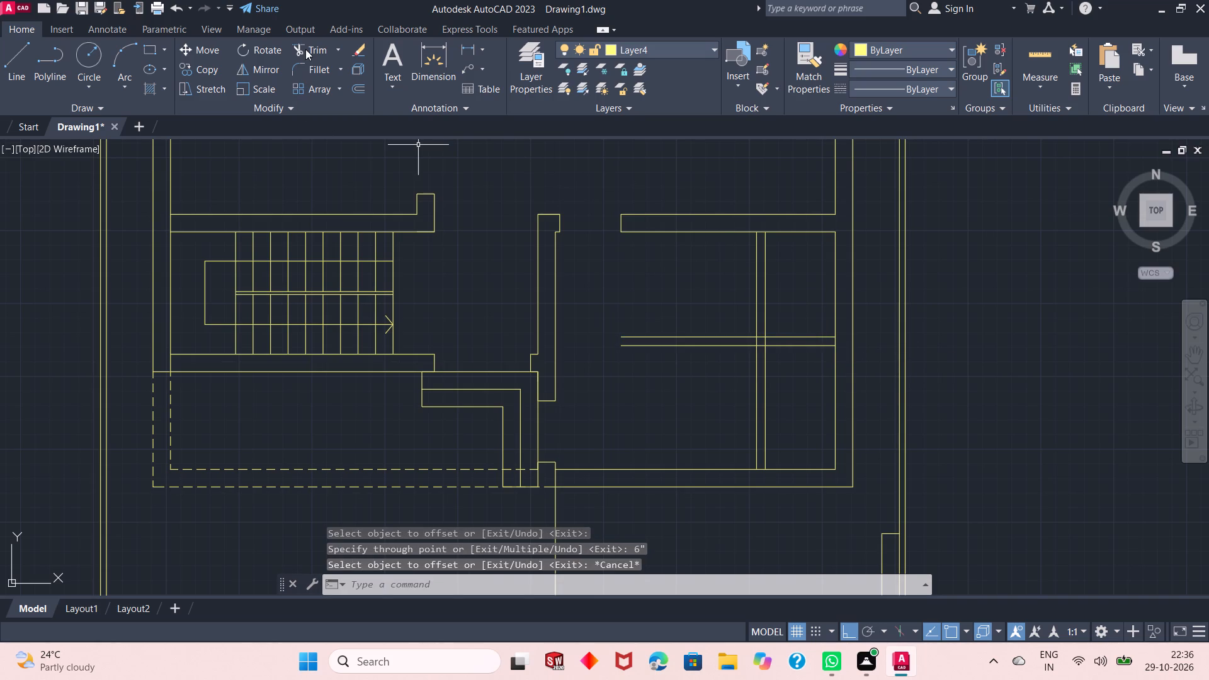
# Trim the crossing offset lines into a clean L-shaped partition enclosing the front-right room's lower east corner.
pyautogui.click(305, 49)
pyautogui.click(658, 286)
pyautogui.click(685, 383)
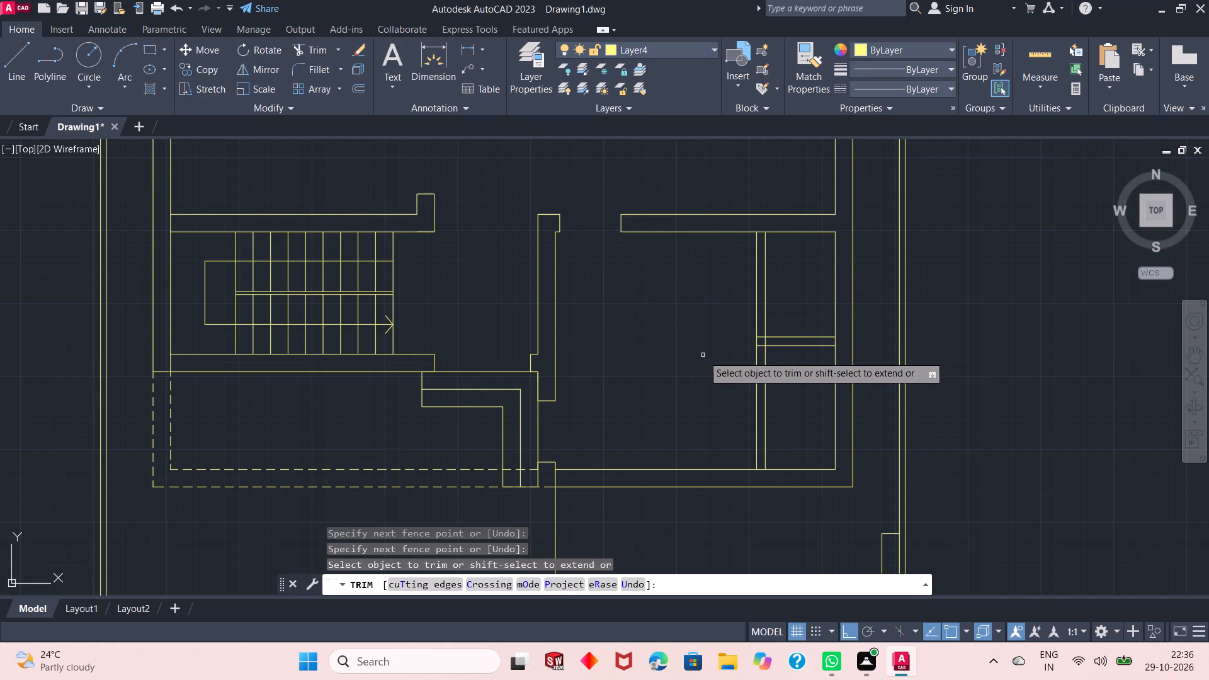
pyautogui.scroll(2, 752, 360)
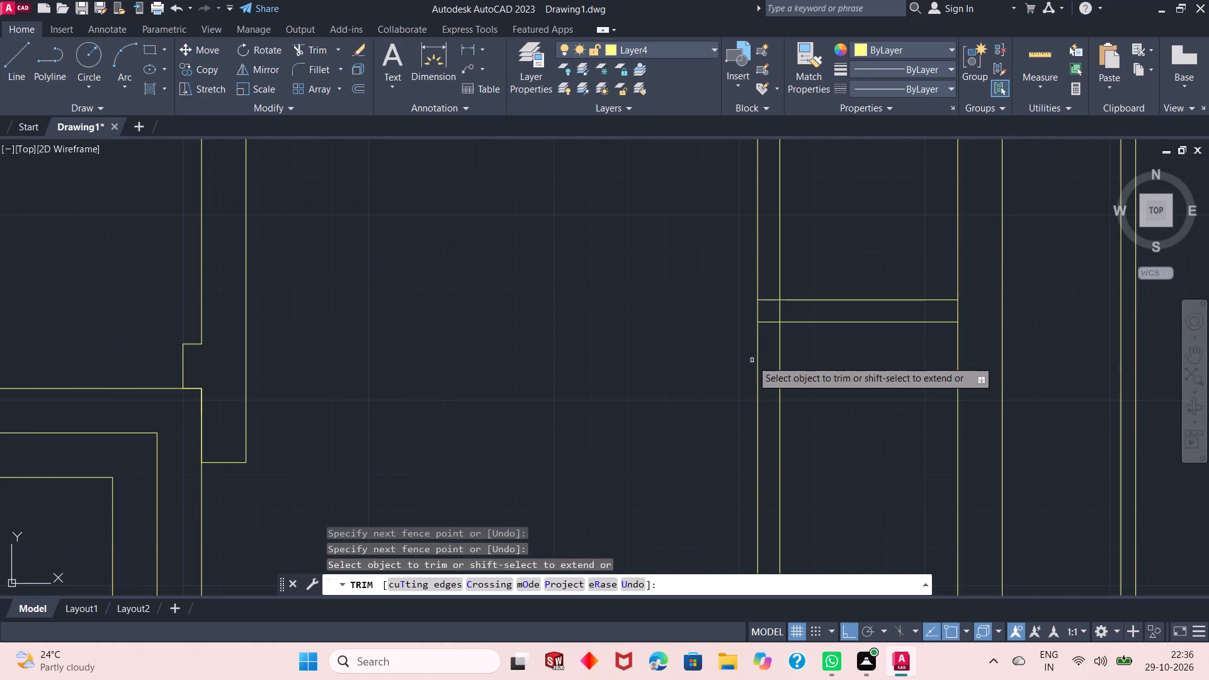
pyautogui.click(769, 292)
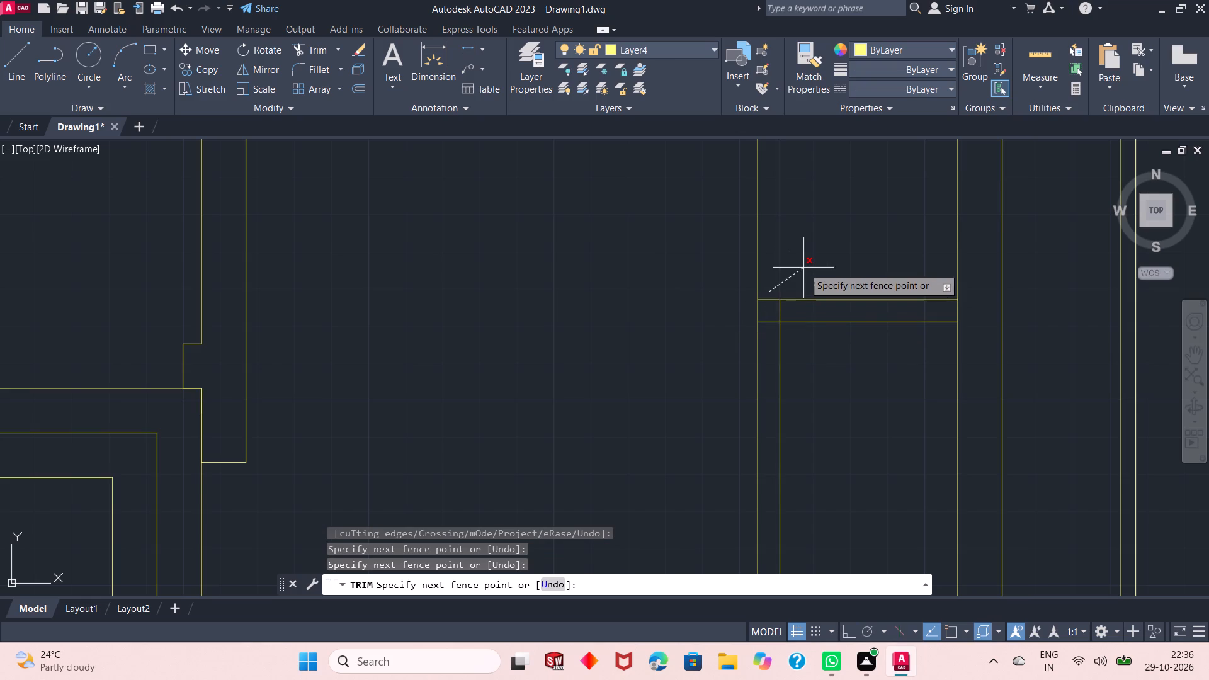
pyautogui.doubleClick(816, 257)
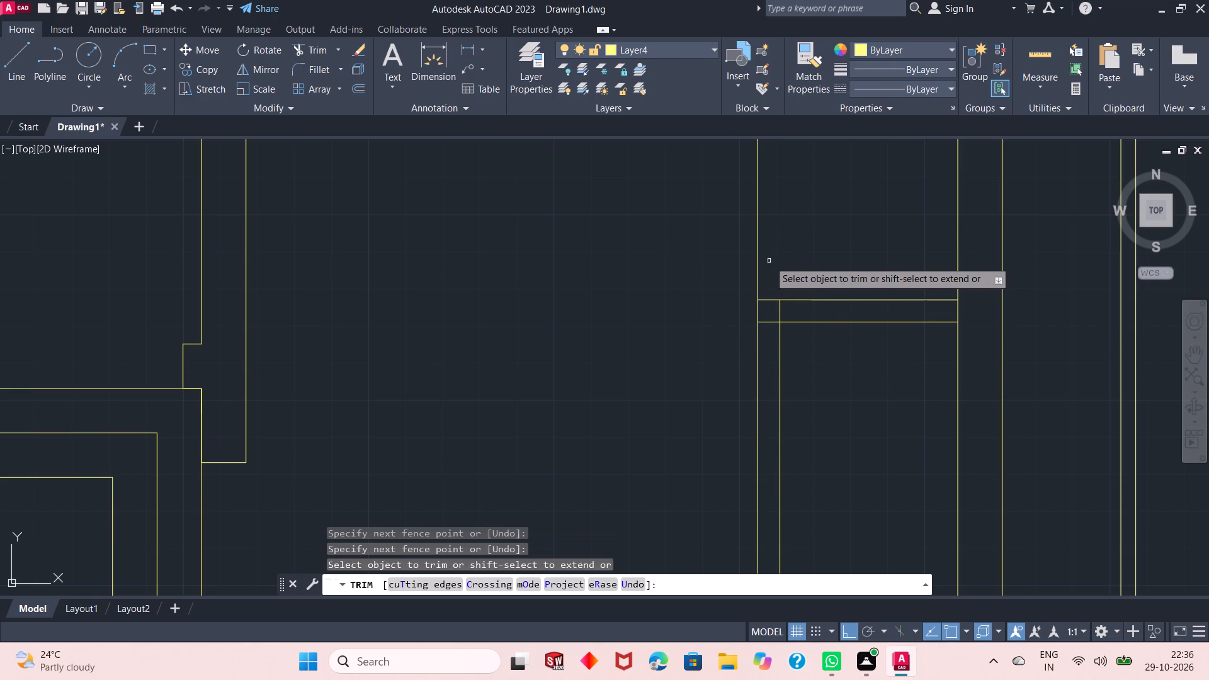
pyautogui.click(768, 261)
pyautogui.click(719, 276)
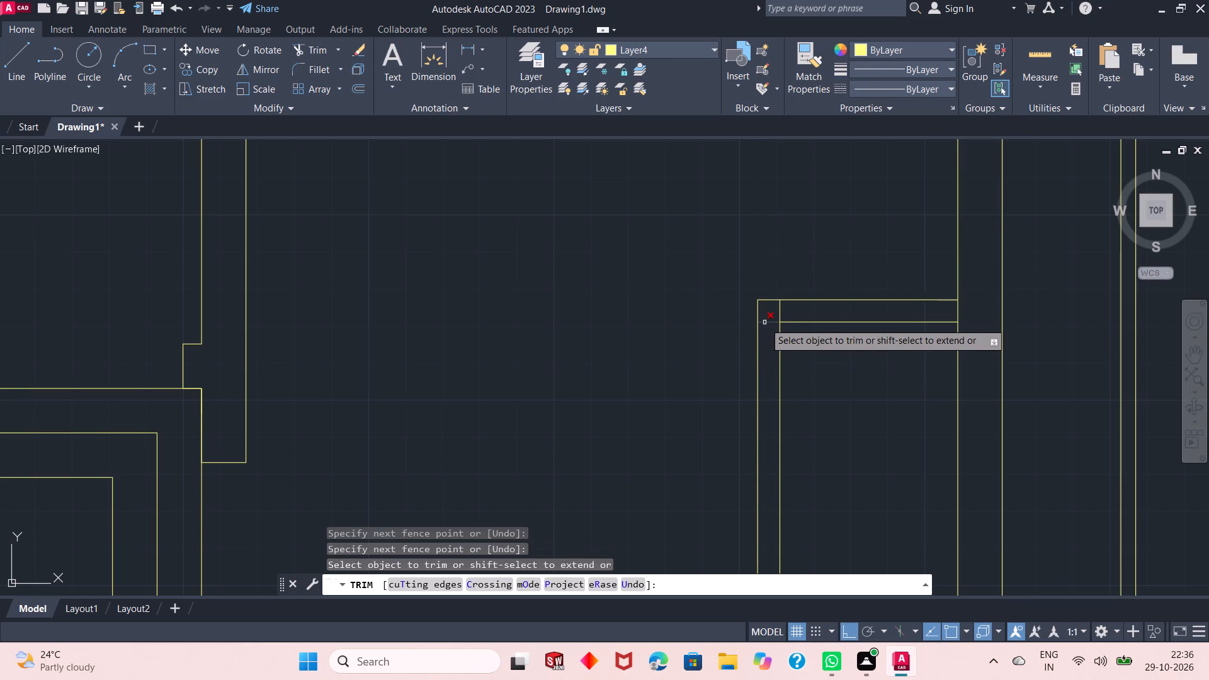
pyautogui.click(786, 308)
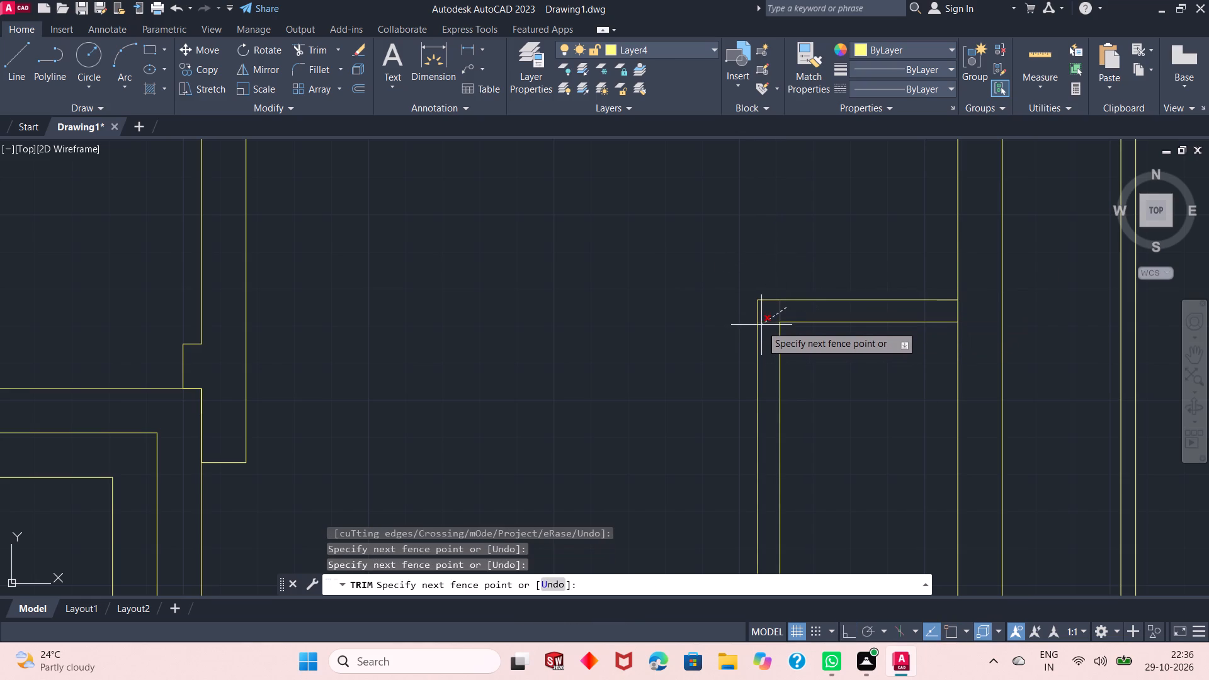
pyautogui.click(761, 329)
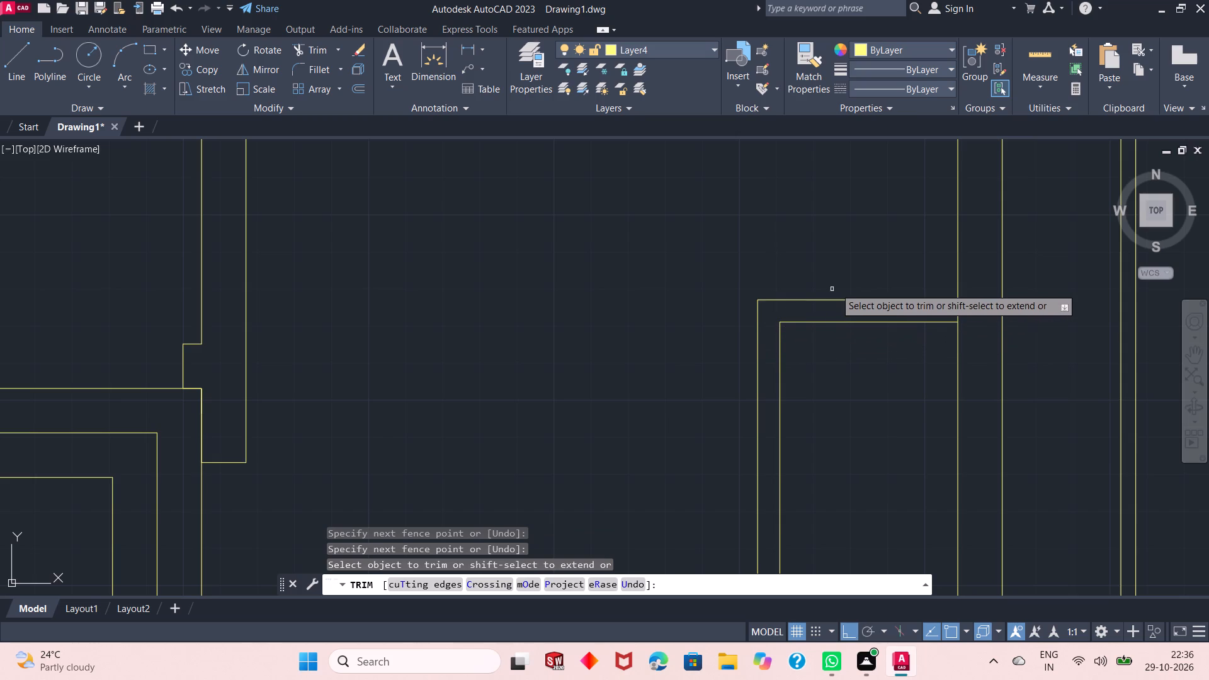
pyautogui.press('Escape')
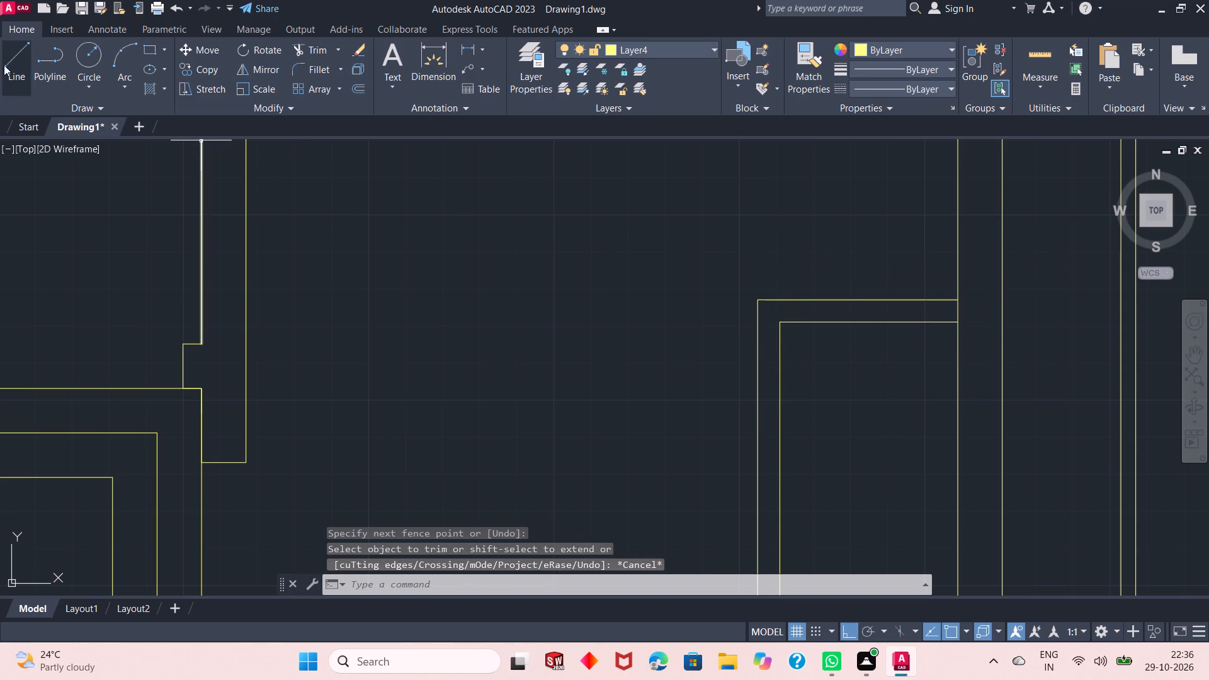
# Draw a door jamb line across the new horizontal partition, 5" east of its inner corner.
pyautogui.click(6, 61)
pyautogui.click(780, 324)
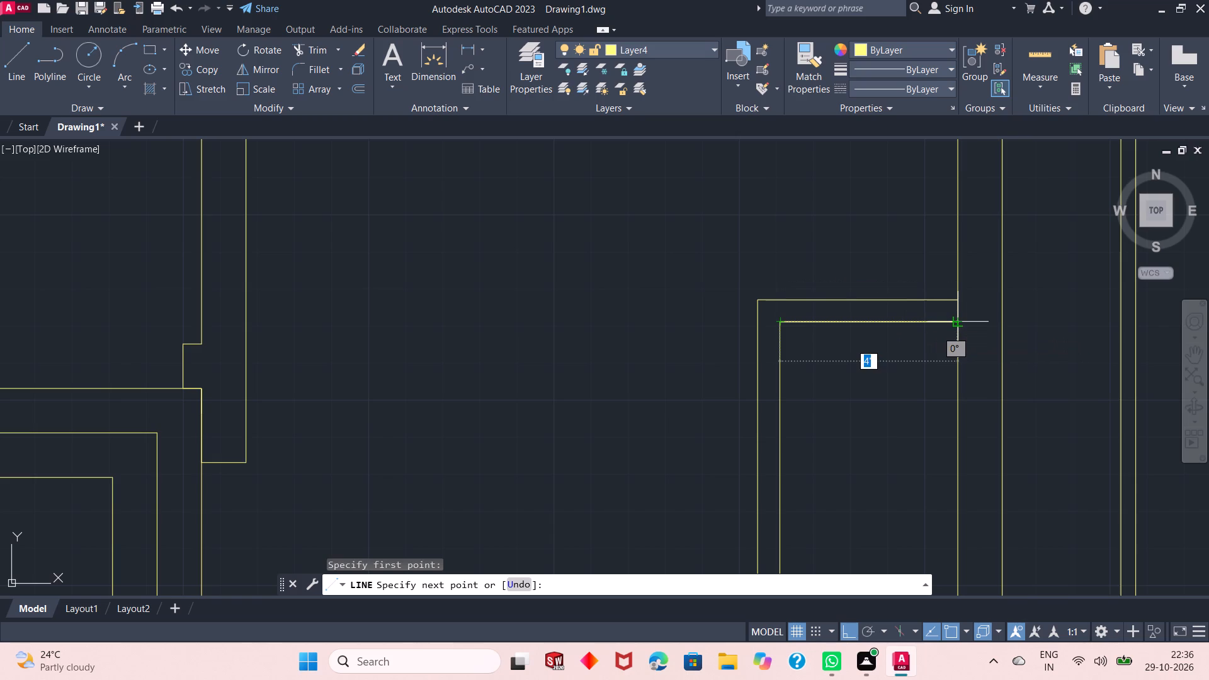
pyautogui.write('5"')
pyautogui.press('Return')
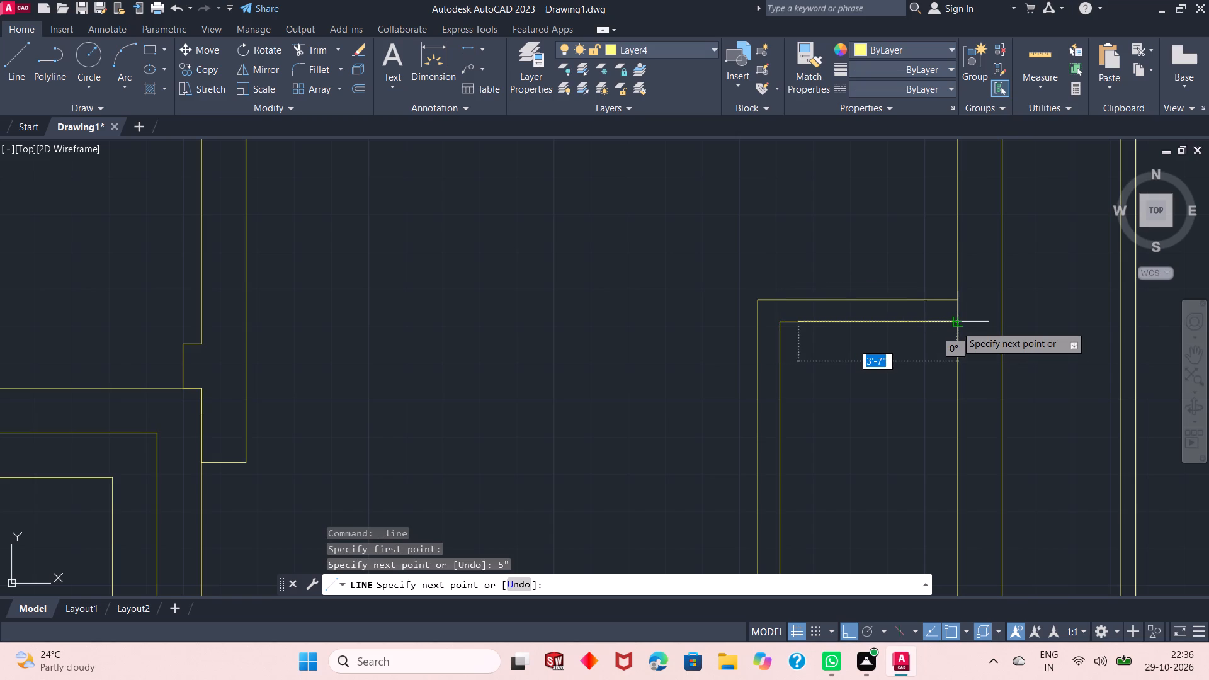
pyautogui.click(798, 297)
pyautogui.press('Escape')
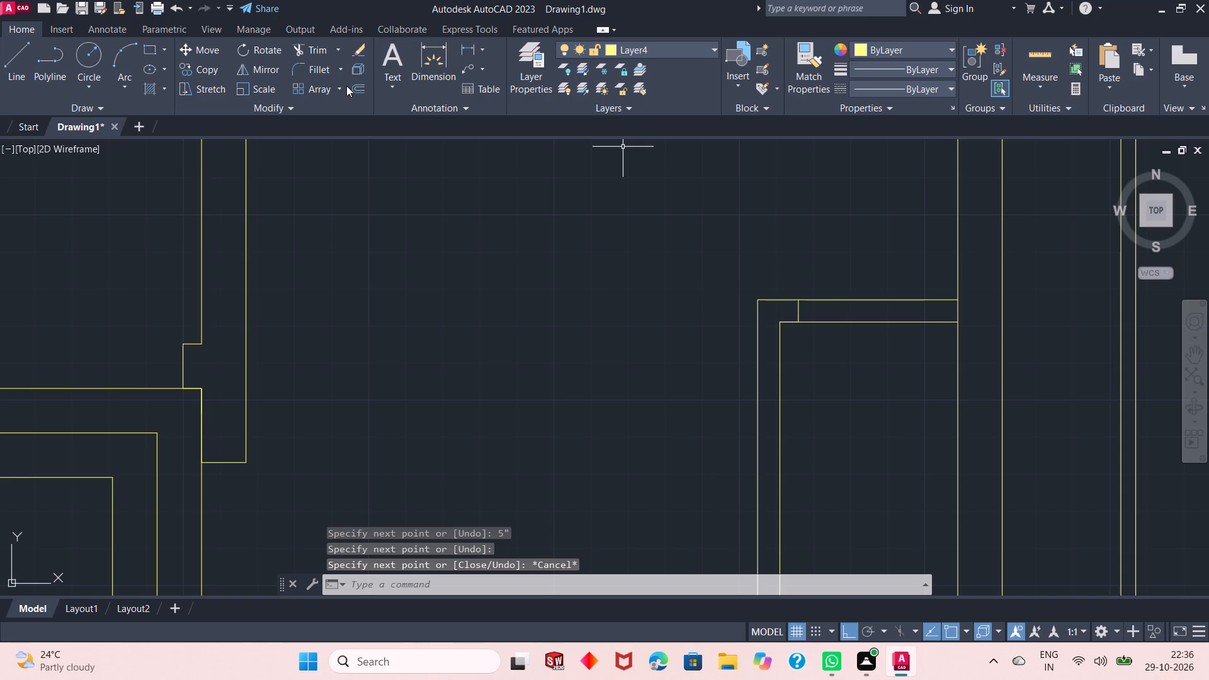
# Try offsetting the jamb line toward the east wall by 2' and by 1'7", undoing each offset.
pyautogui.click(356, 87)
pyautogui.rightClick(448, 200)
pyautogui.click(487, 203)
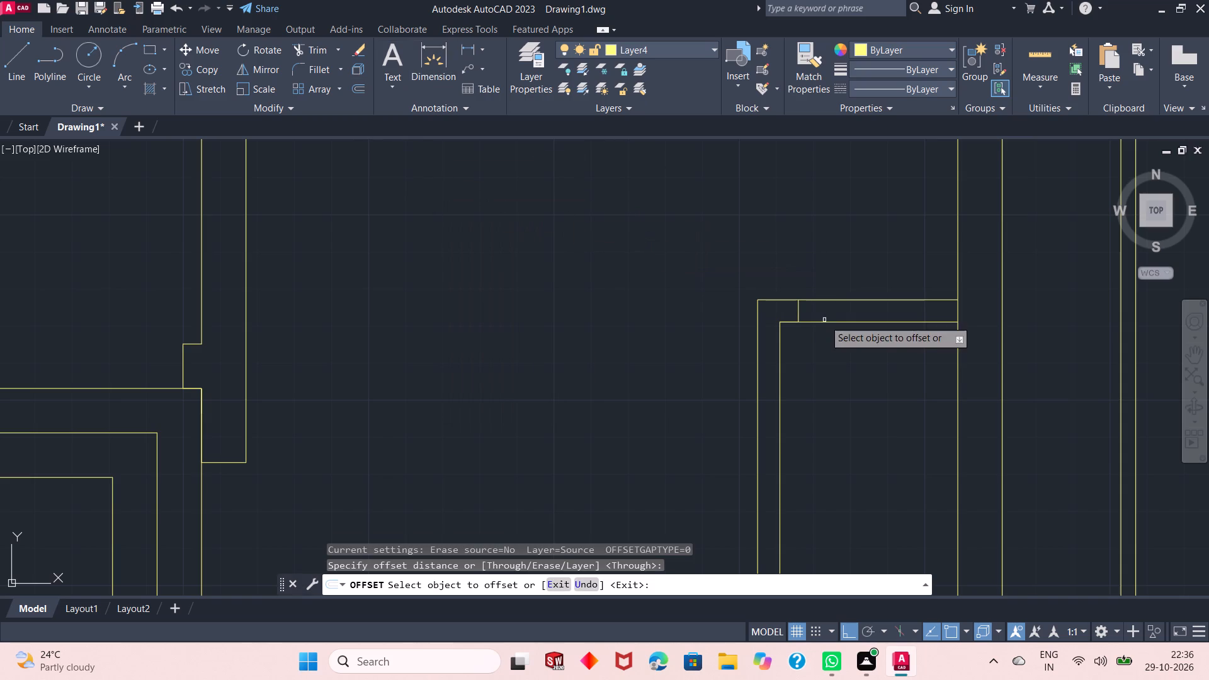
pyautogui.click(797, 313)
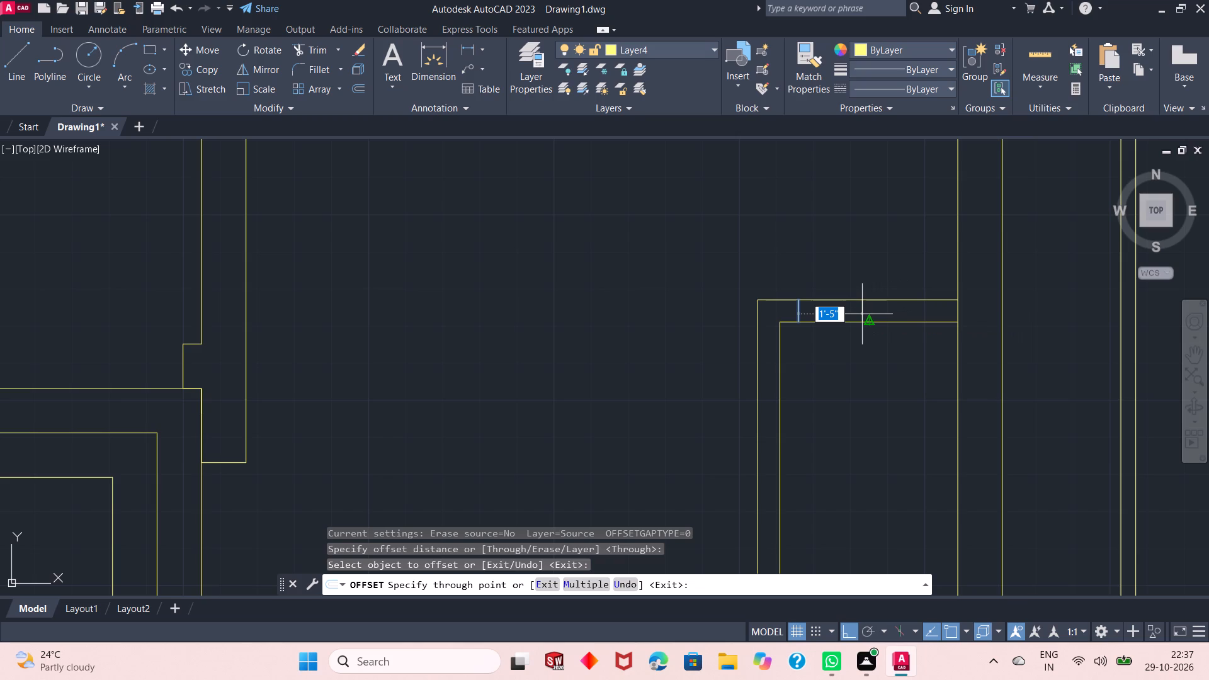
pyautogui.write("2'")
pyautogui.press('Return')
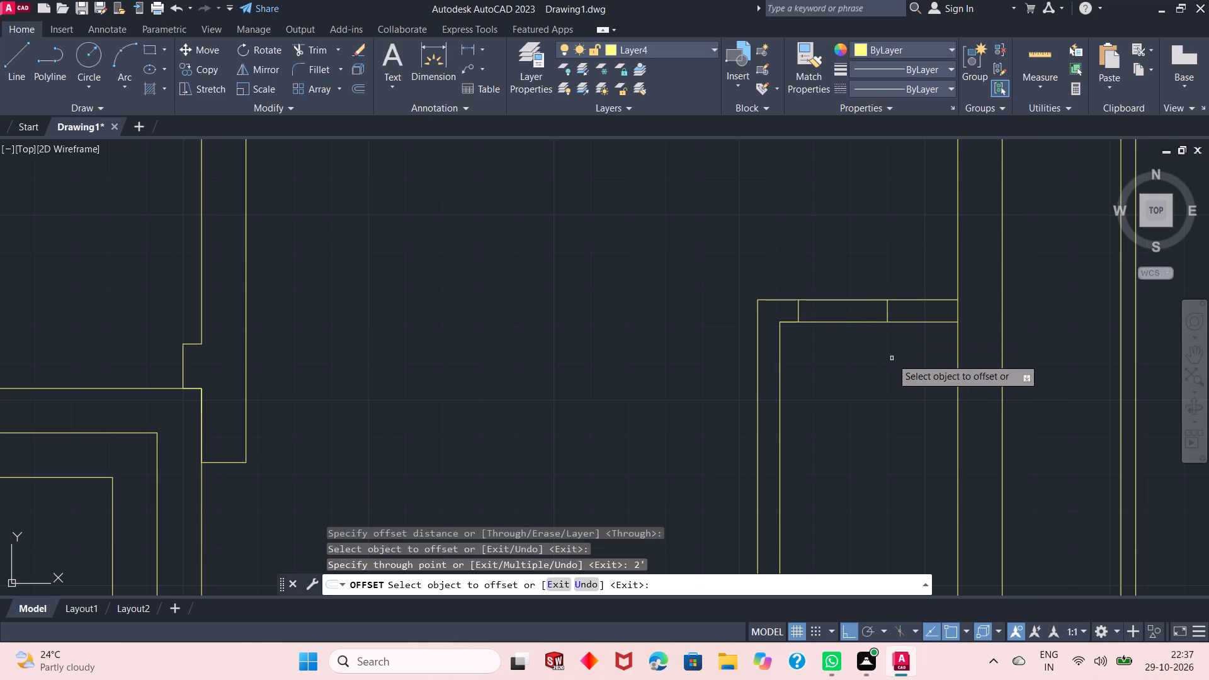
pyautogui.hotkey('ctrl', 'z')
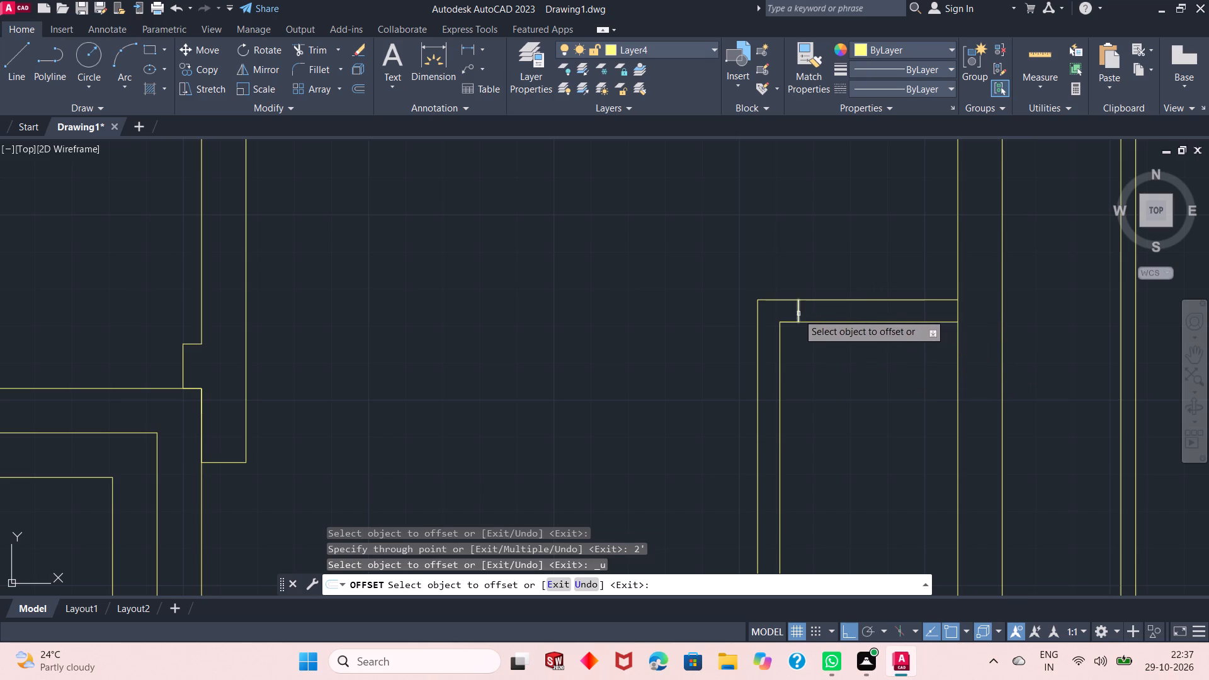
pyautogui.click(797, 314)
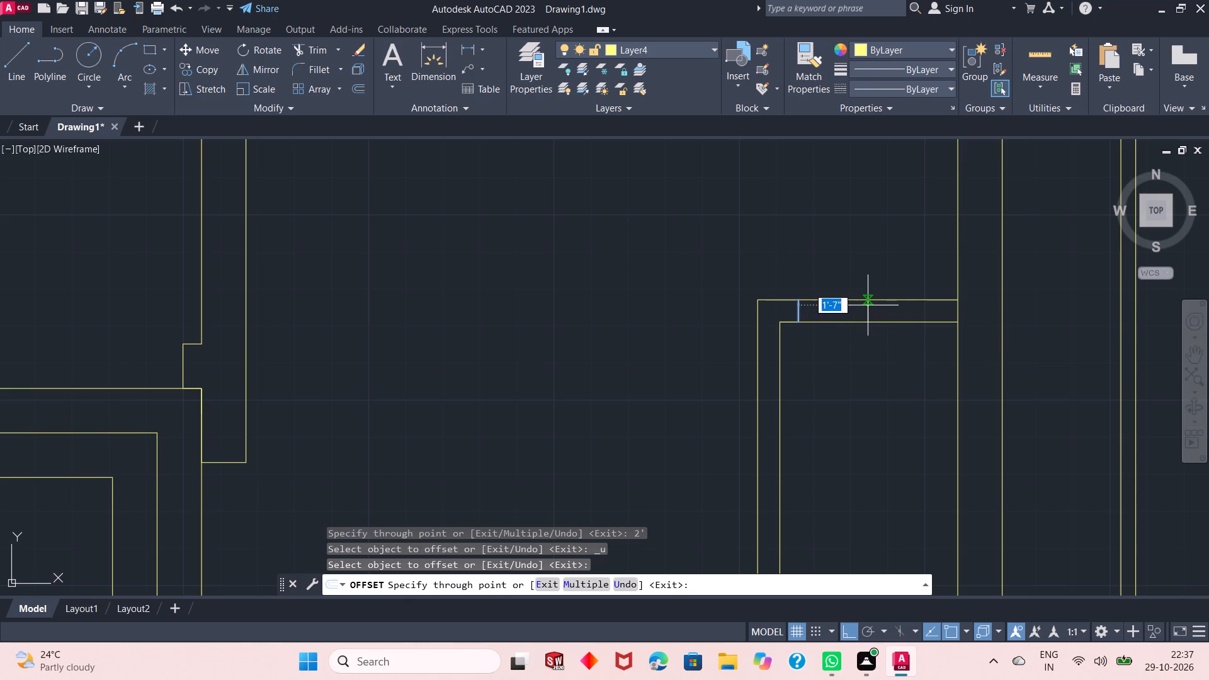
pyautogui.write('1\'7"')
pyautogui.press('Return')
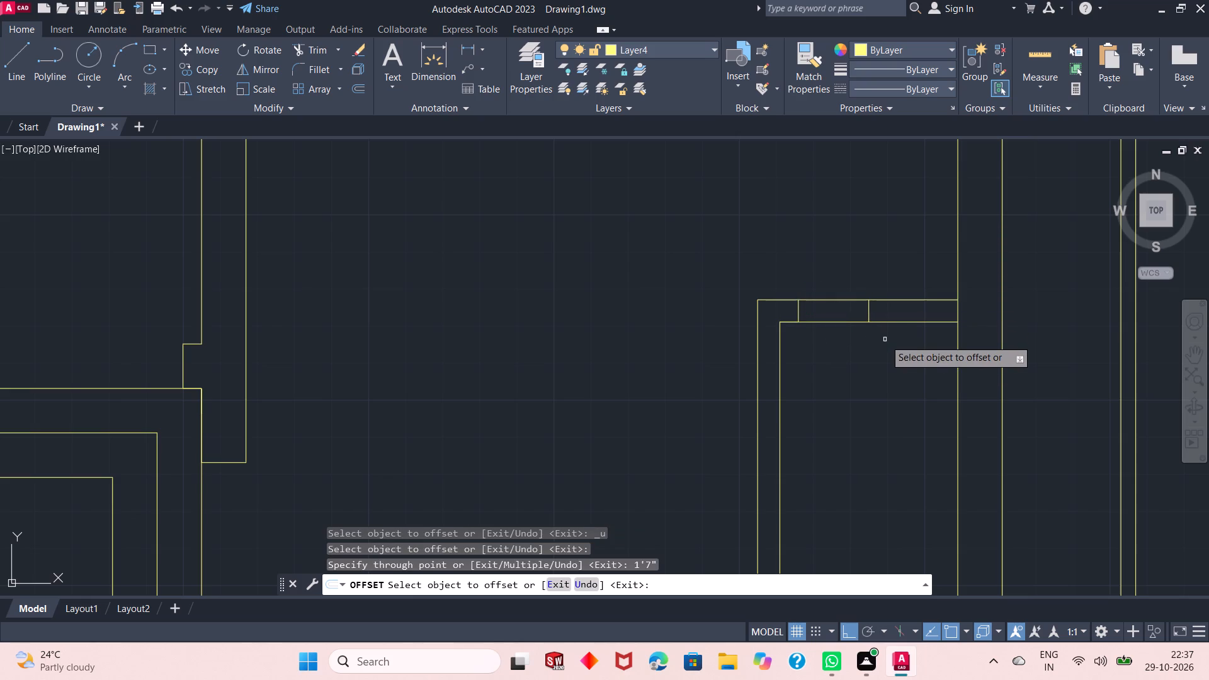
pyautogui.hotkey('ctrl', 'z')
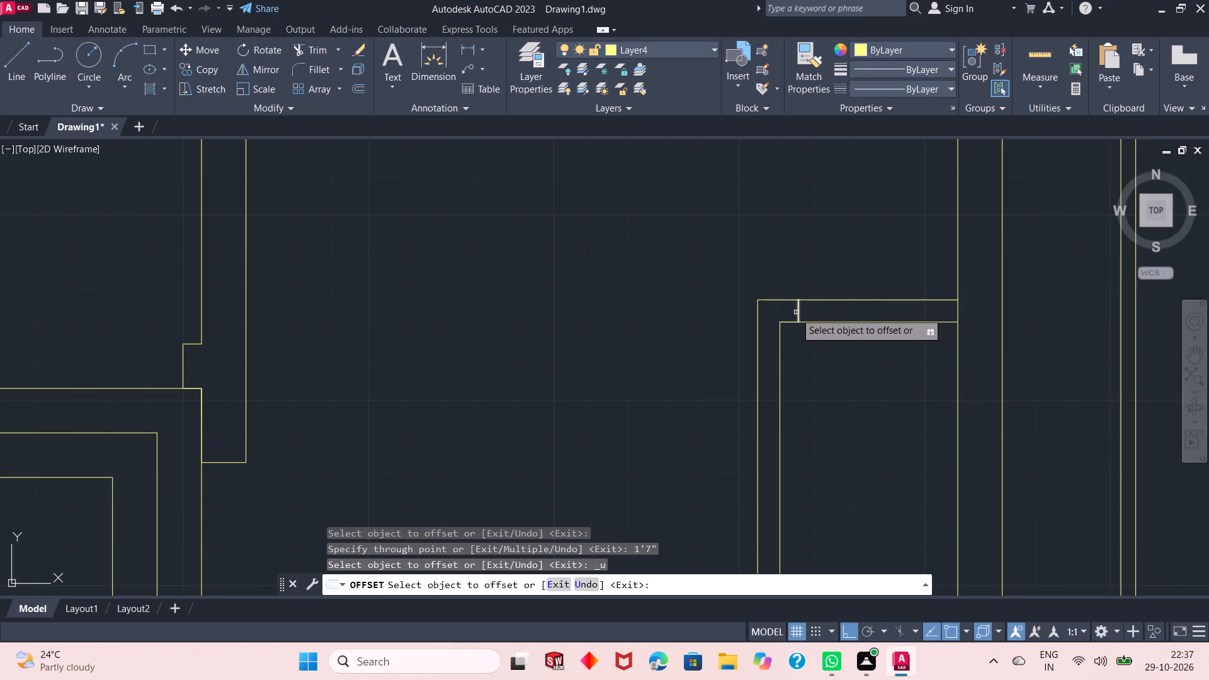
# Offset the jamb line 1'6" toward the east wall, and offset that new line another 2" in the same direction.
pyautogui.click(800, 307)
pyautogui.write('1\'6"')
pyautogui.press('Return')
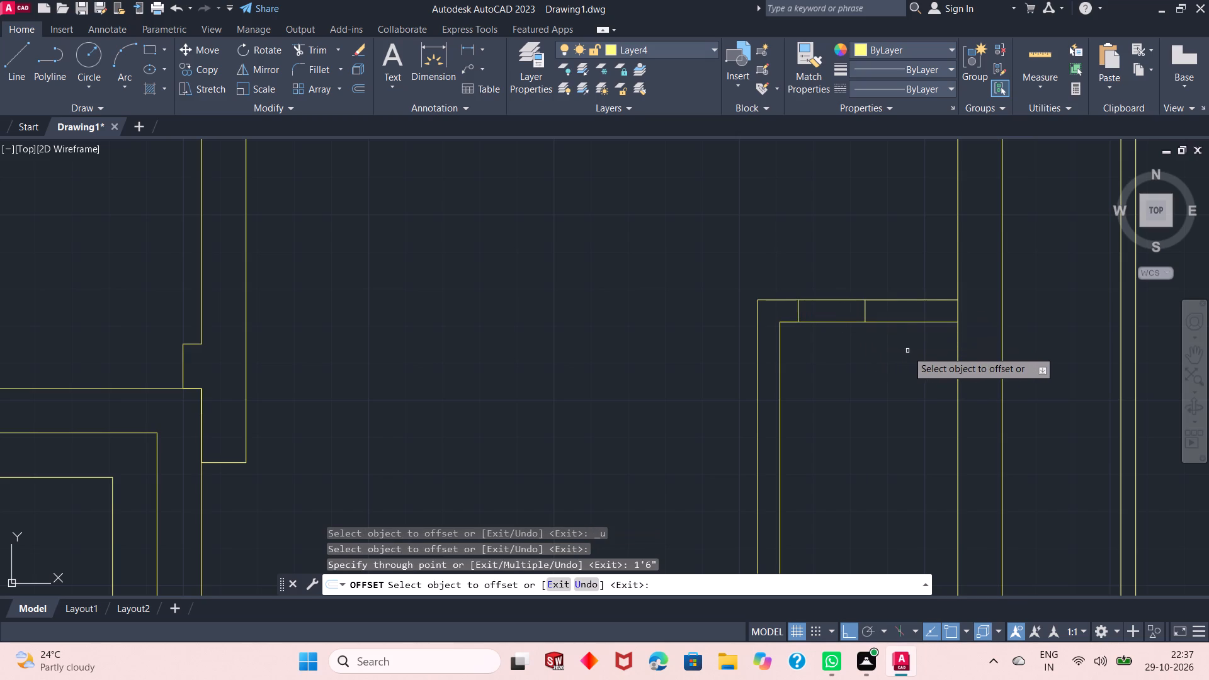
pyautogui.click(865, 312)
pyautogui.write('2"')
pyautogui.press('Return')
pyautogui.press('Escape')
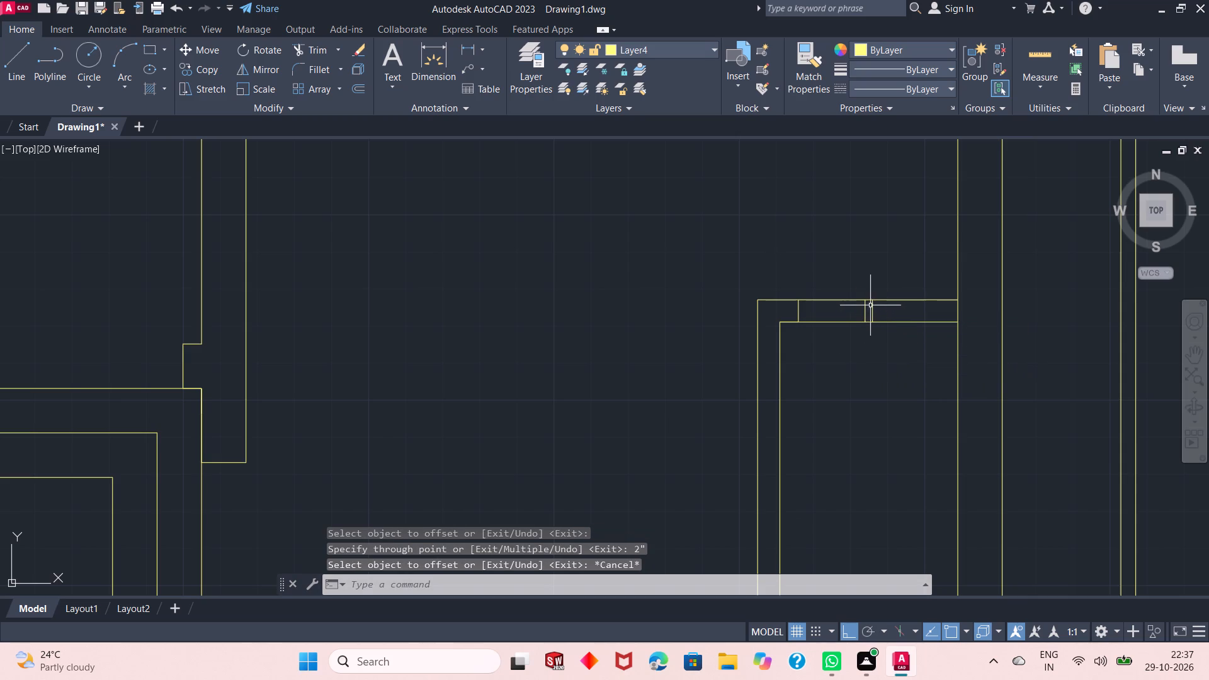
# Trim the horizontal partition's faces between the first and farthest jamb lines and remove the leftover intermediate line to open the doorway.
pyautogui.click(297, 48)
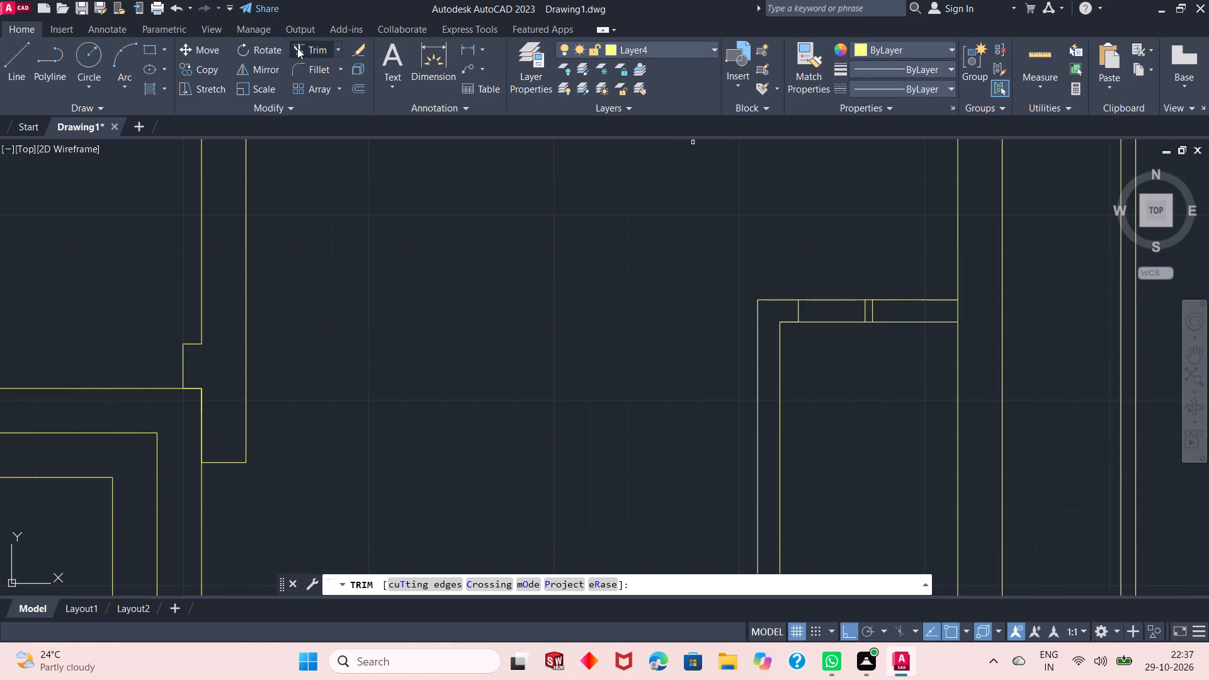
pyautogui.click(827, 276)
pyautogui.click(848, 398)
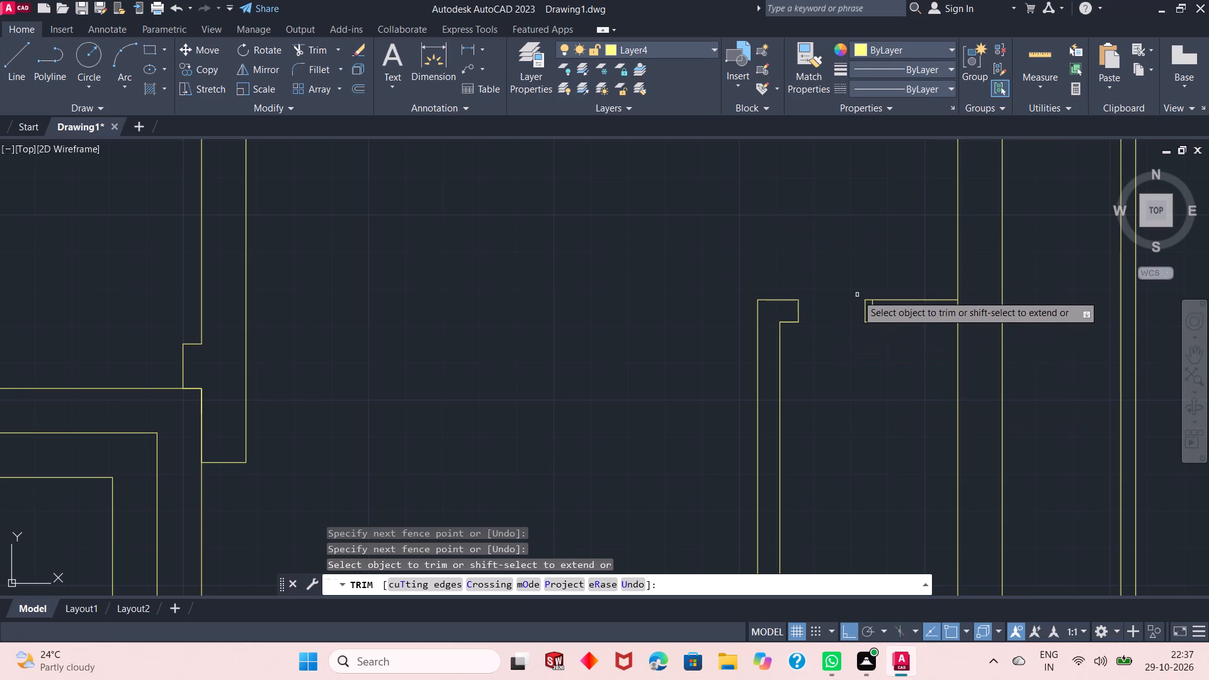
pyautogui.scroll(2, 870, 337)
pyautogui.click(857, 228)
pyautogui.click(866, 334)
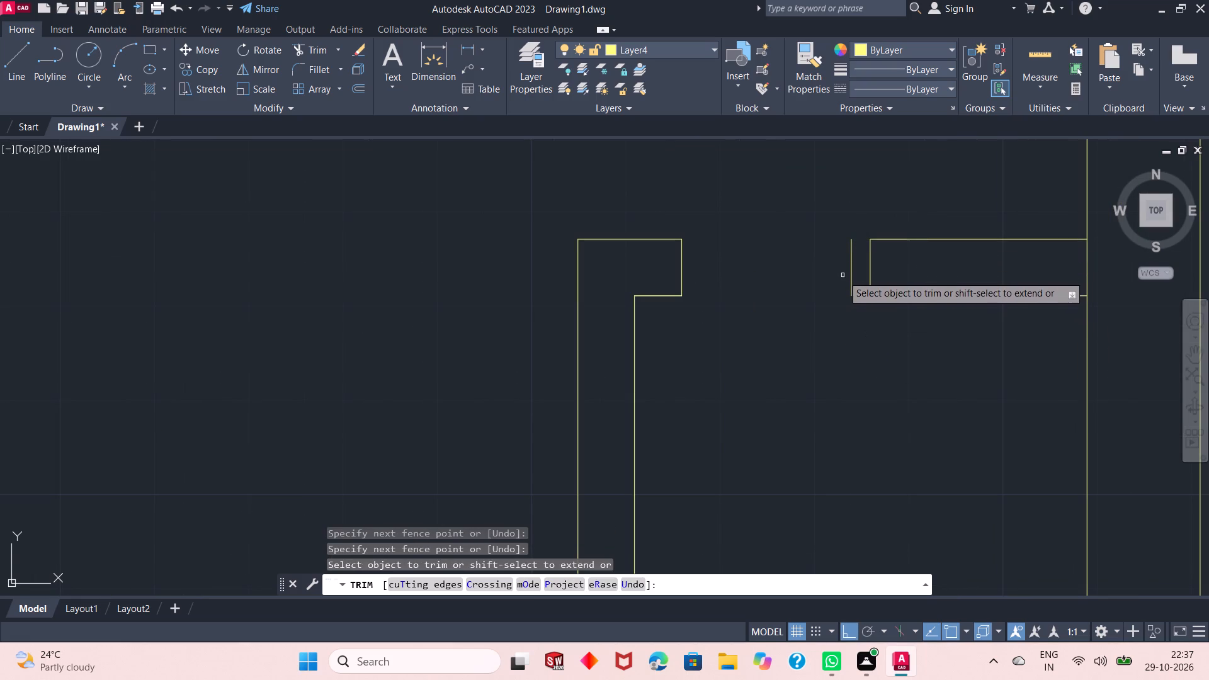
pyautogui.click(844, 271)
pyautogui.click(852, 262)
pyautogui.scroll(-2, 828, 320)
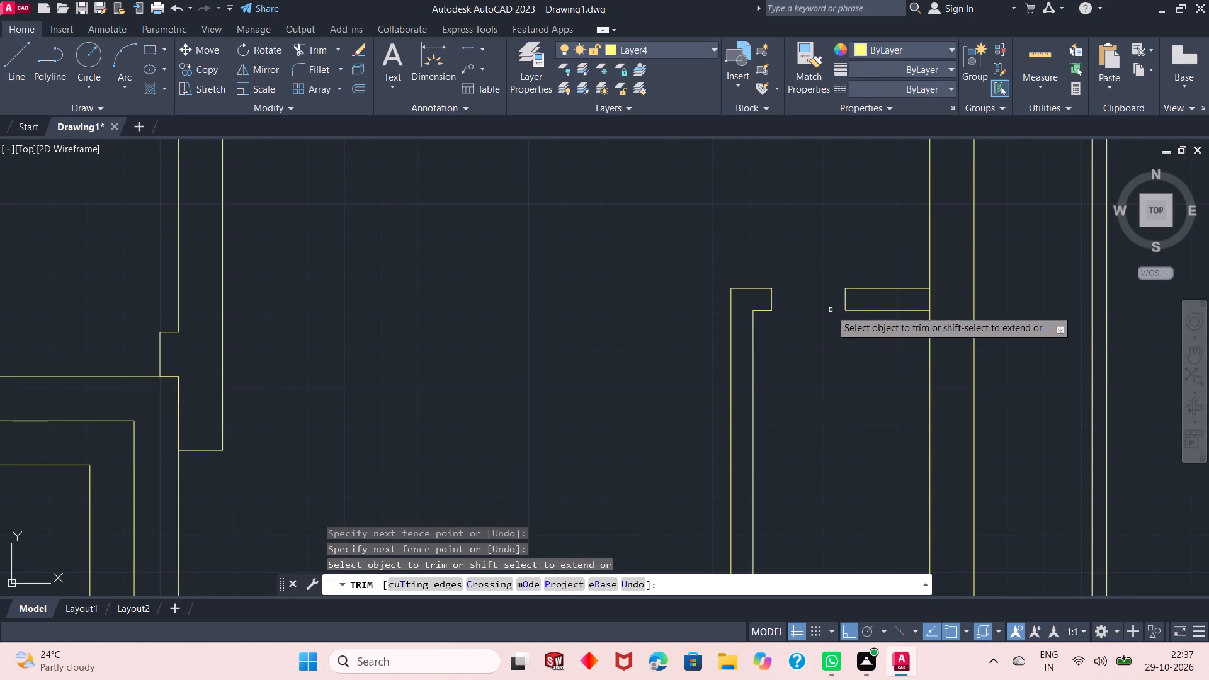
# Trim the front wall's inner face between the two faces of the small enclosure's vertical partition.
pyautogui.scroll(-1, 873, 280)
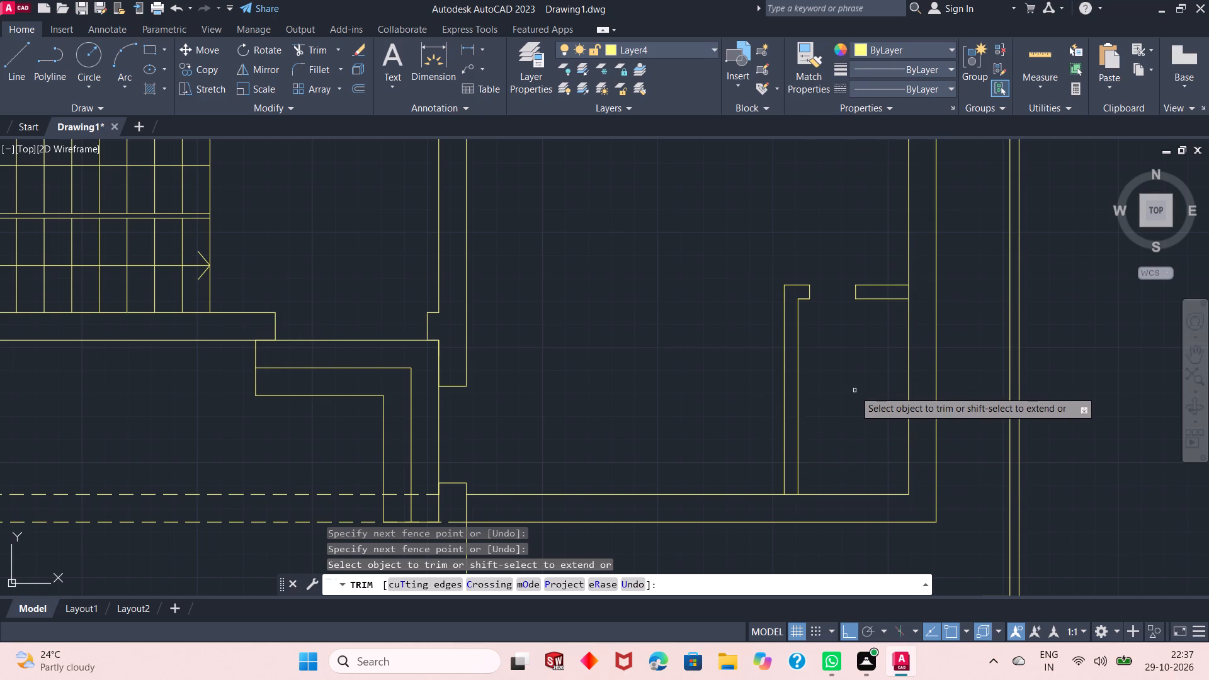
pyautogui.click(794, 492)
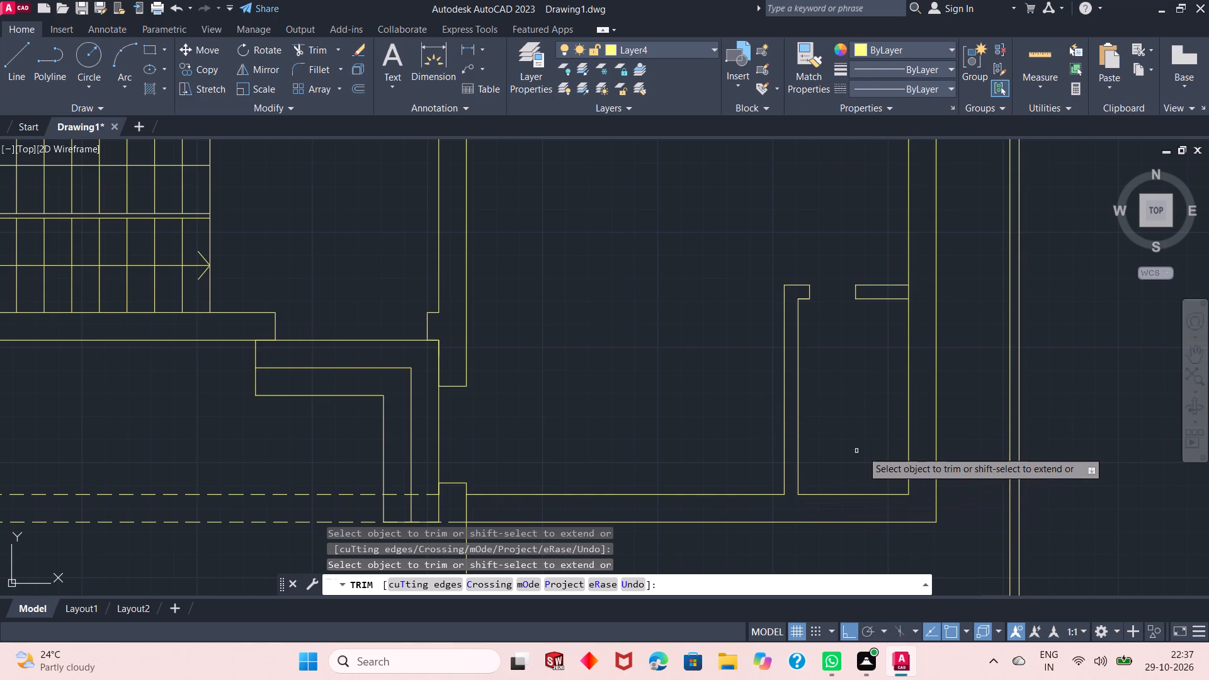
# Offset the existing jamb line in the horizontal wall south of the rear middle room 3'2" to the east.
pyautogui.scroll(-1, 958, 528)
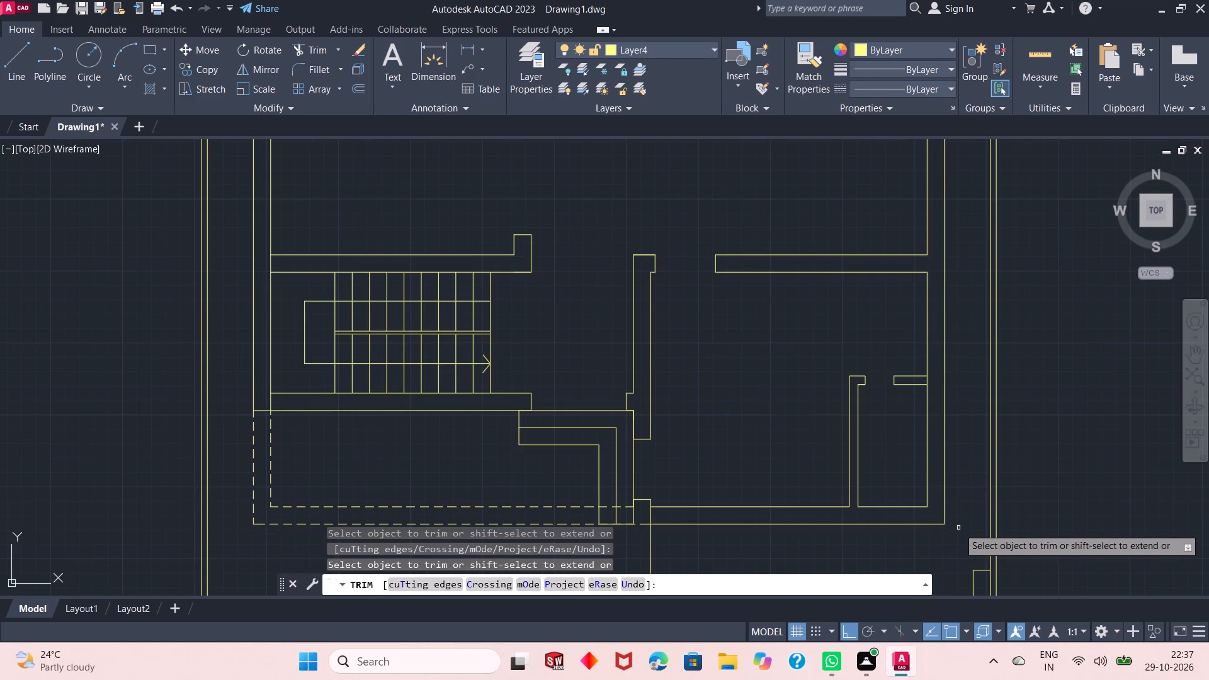
pyautogui.scroll(-1, 960, 528)
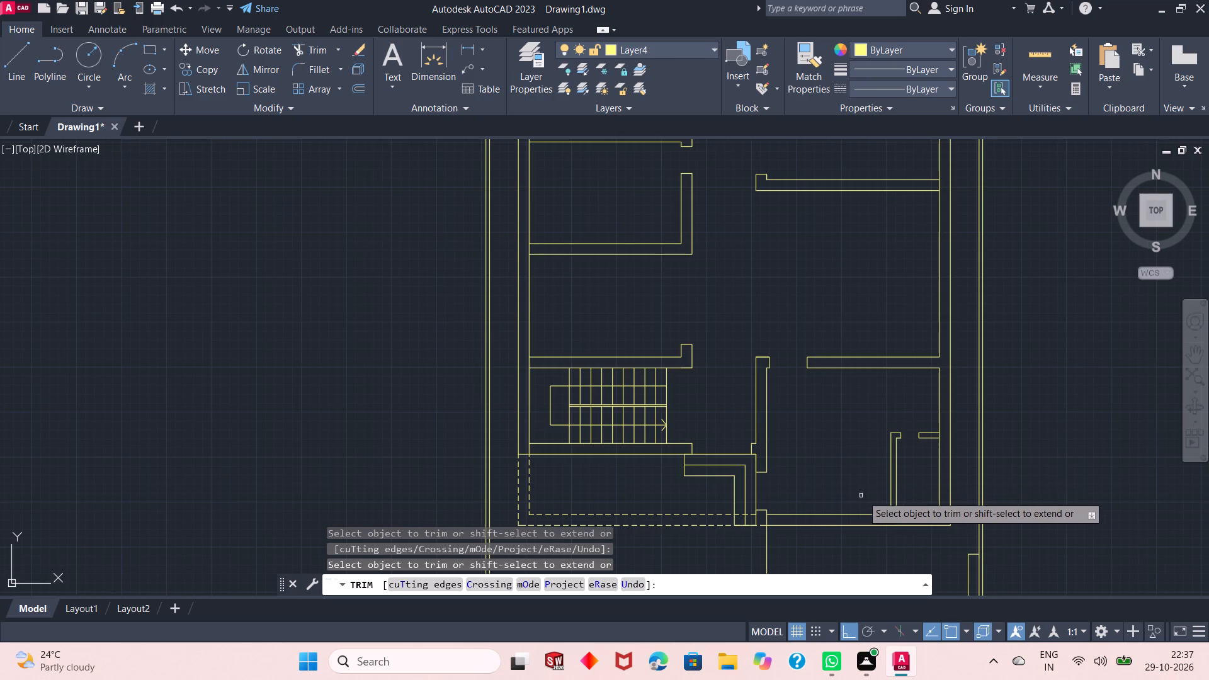
pyautogui.scroll(-1, 929, 519)
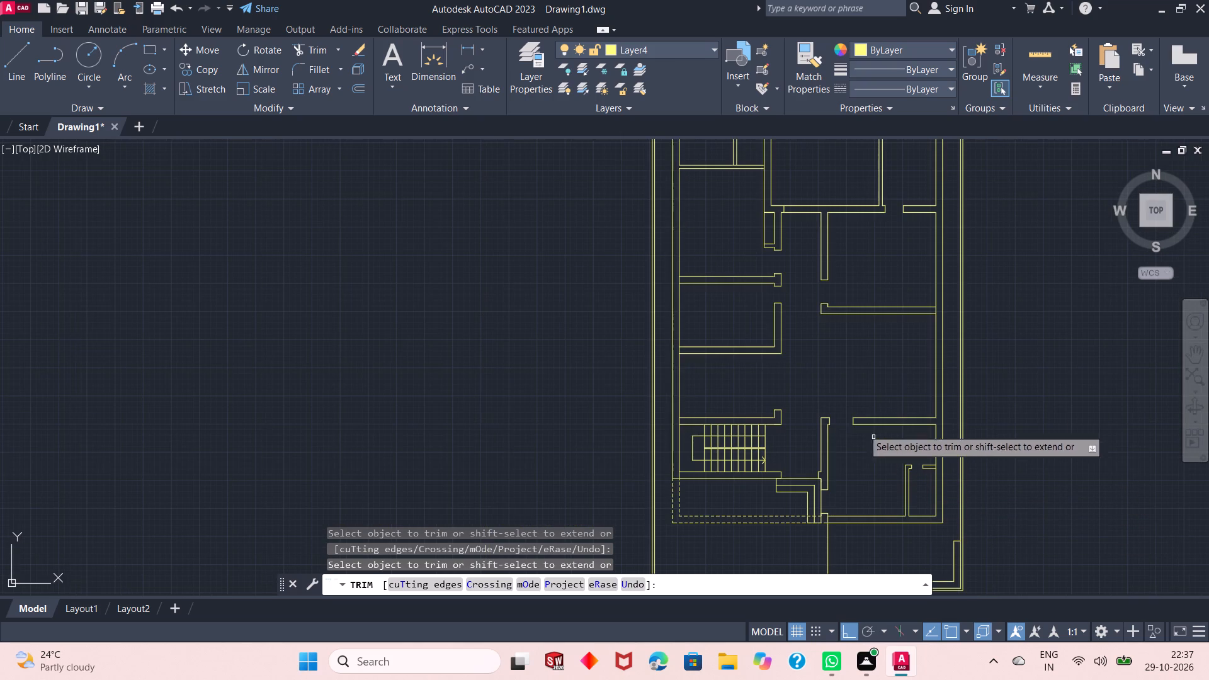
pyautogui.scroll(2, 808, 366)
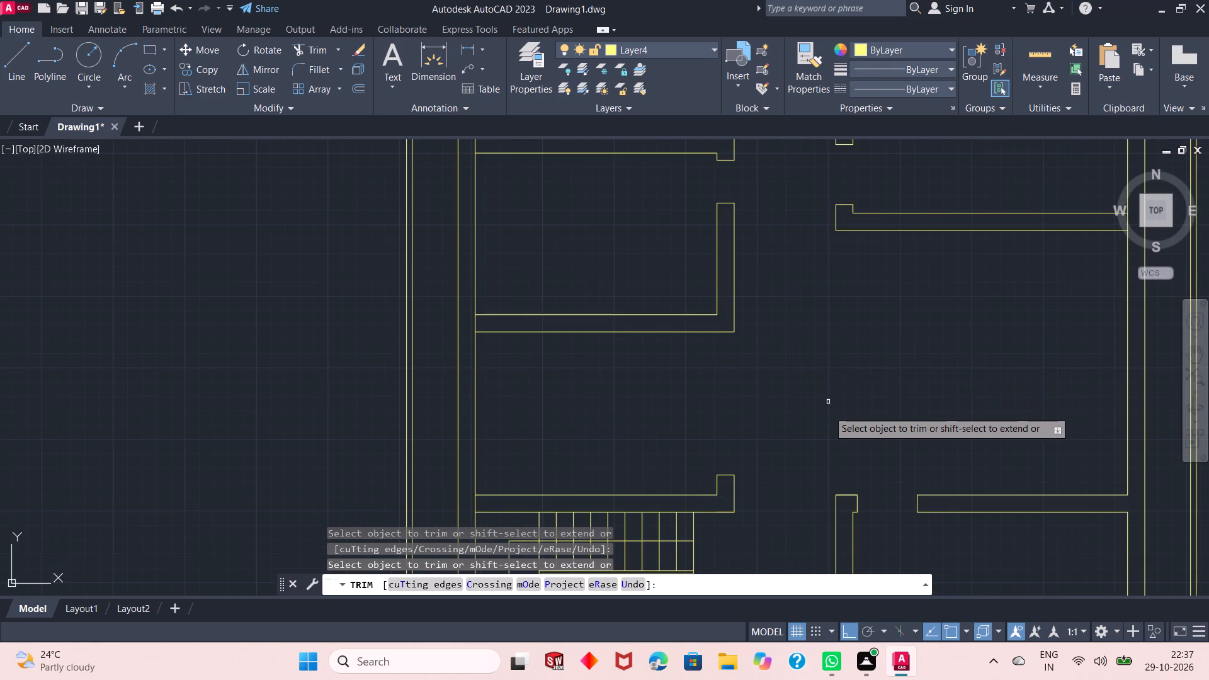
pyautogui.scroll(-2, 828, 416)
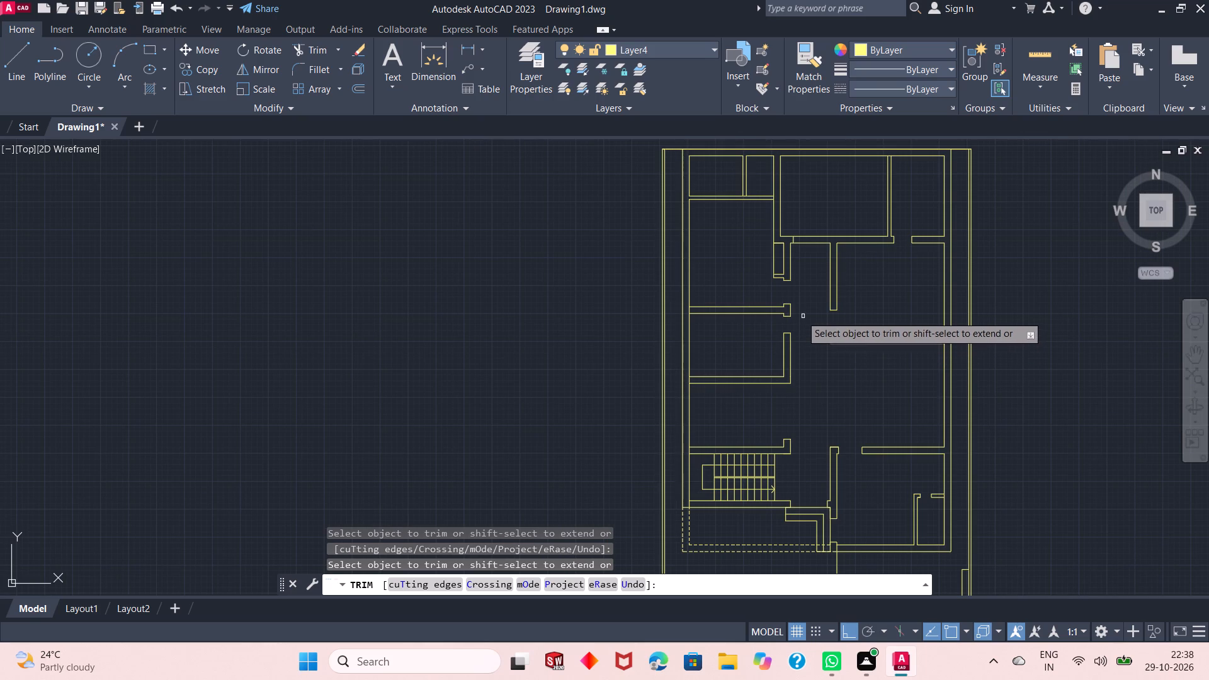
pyautogui.scroll(-1, 801, 397)
pyautogui.scroll(2, 793, 332)
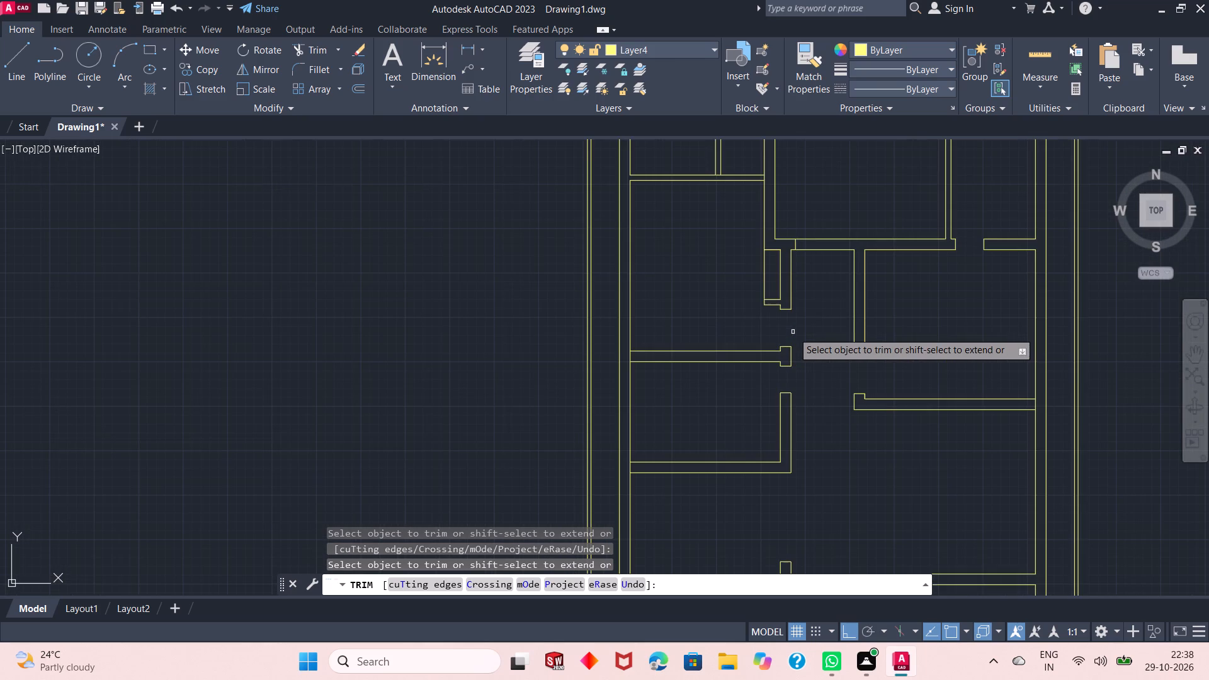
pyautogui.scroll(-1, 826, 393)
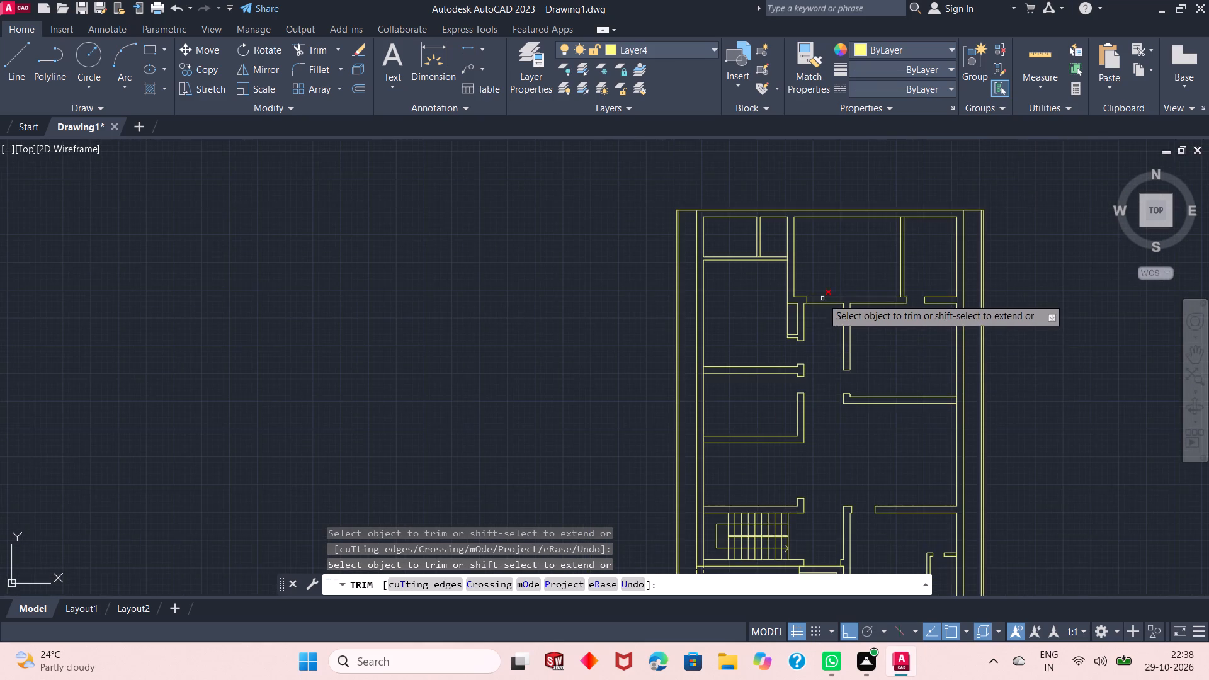
pyautogui.scroll(3, 822, 298)
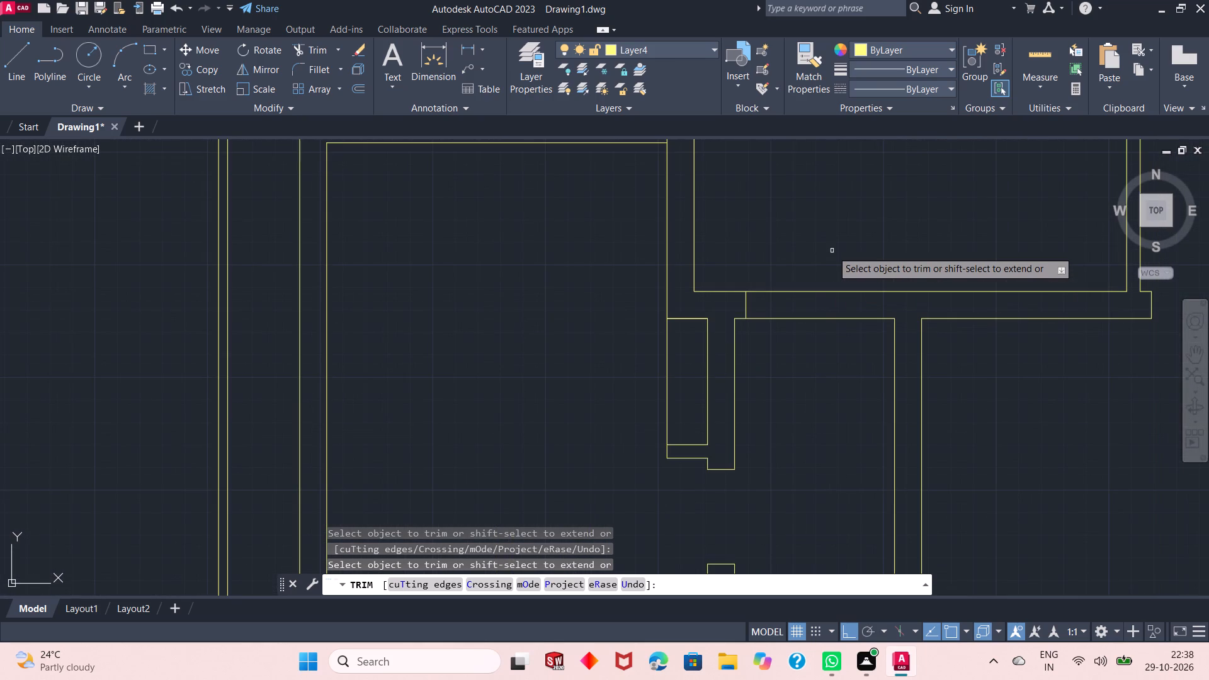
pyautogui.press('Escape')
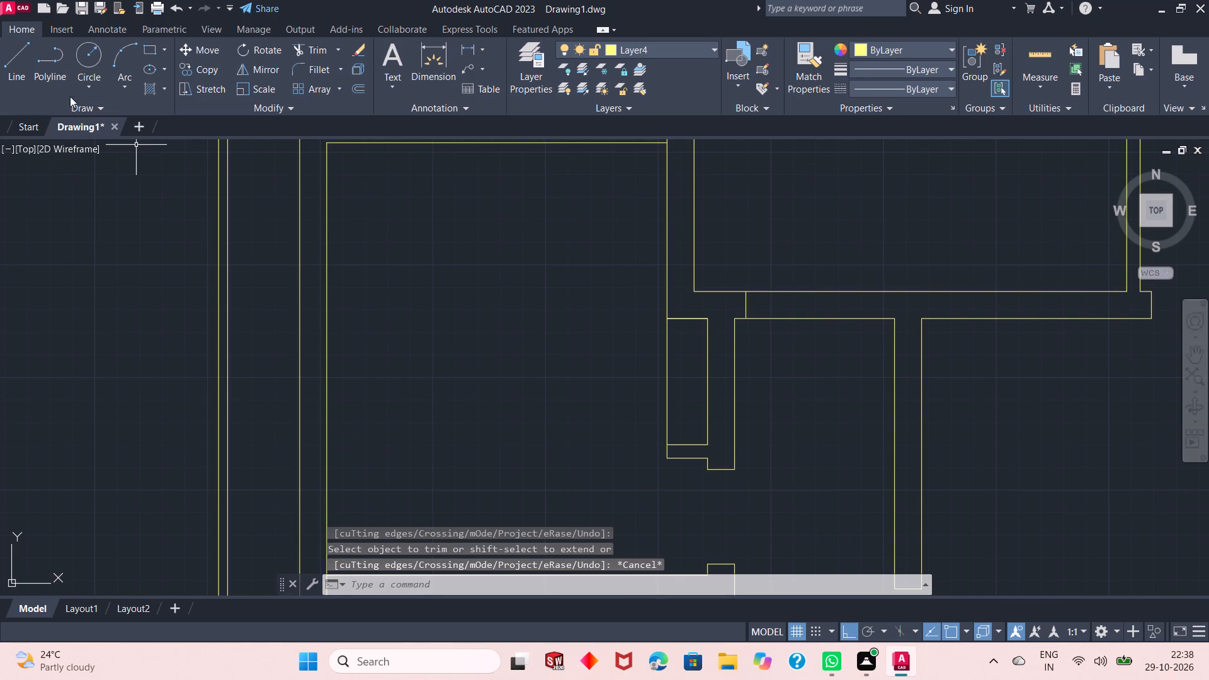
pyautogui.click(365, 88)
pyautogui.rightClick(423, 210)
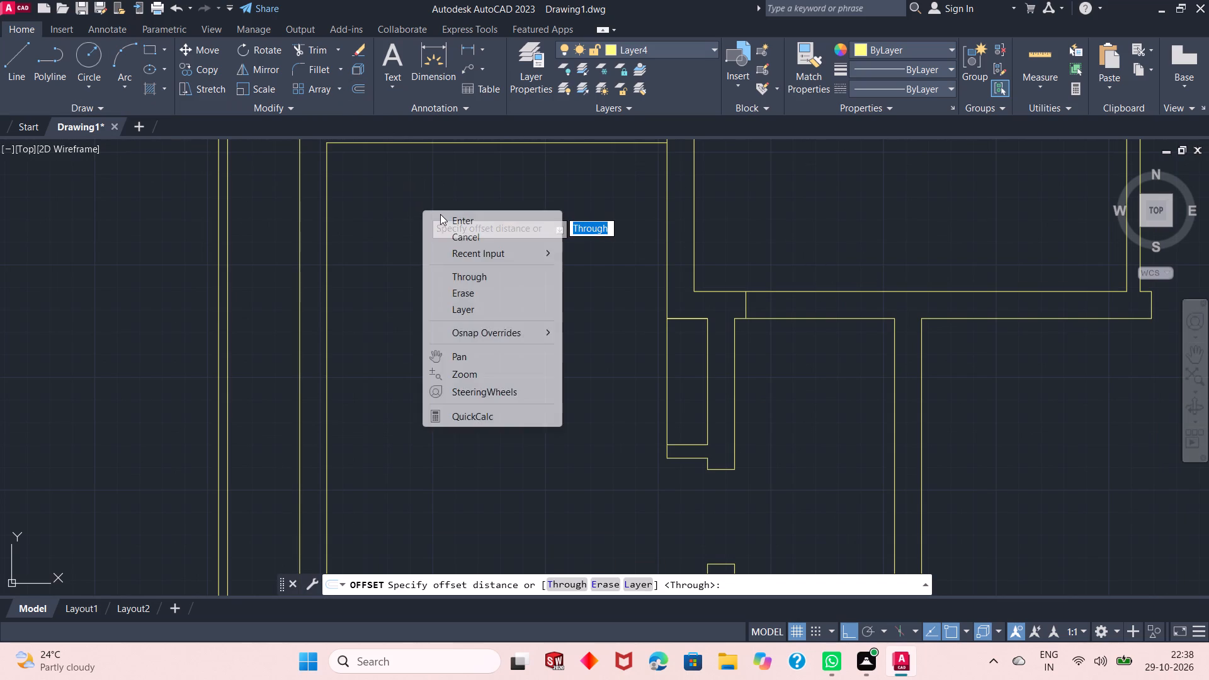
pyautogui.click(443, 214)
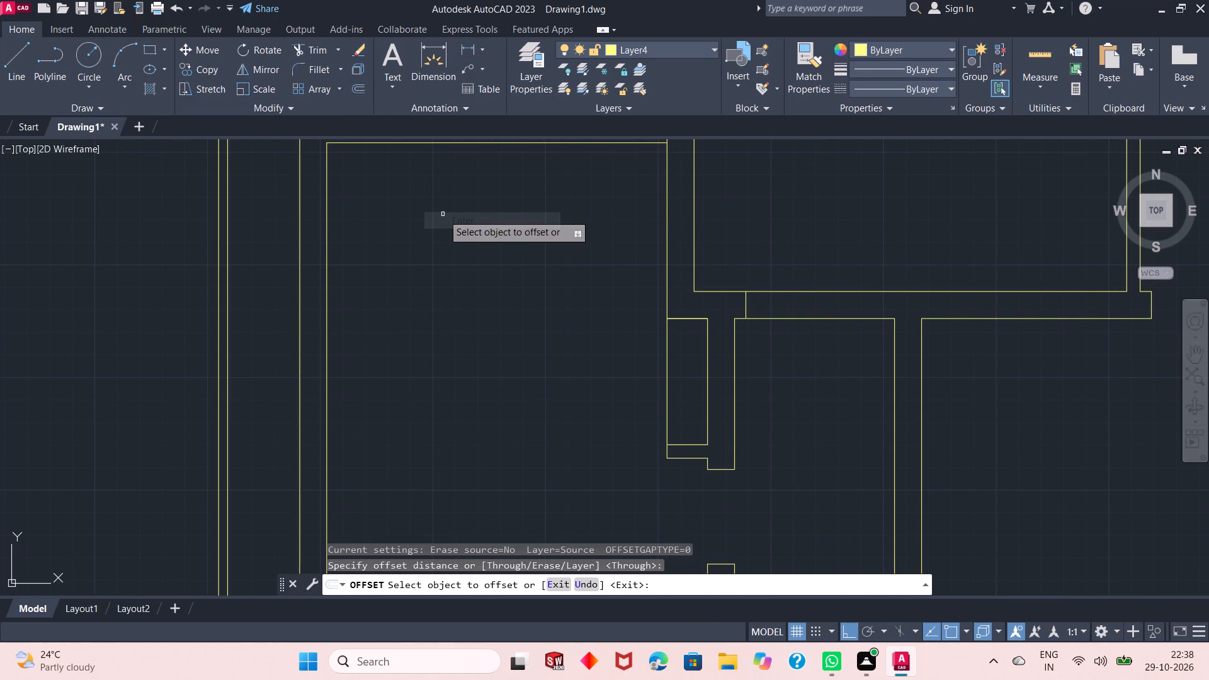
pyautogui.click(746, 303)
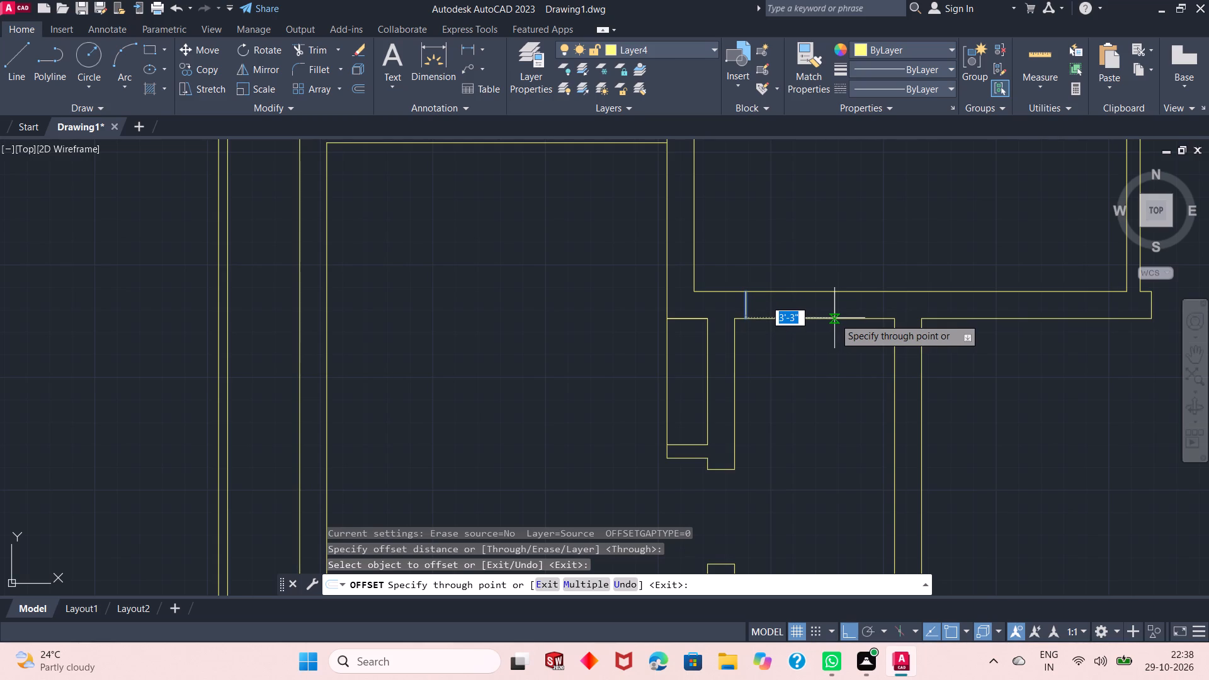
pyautogui.press('3')
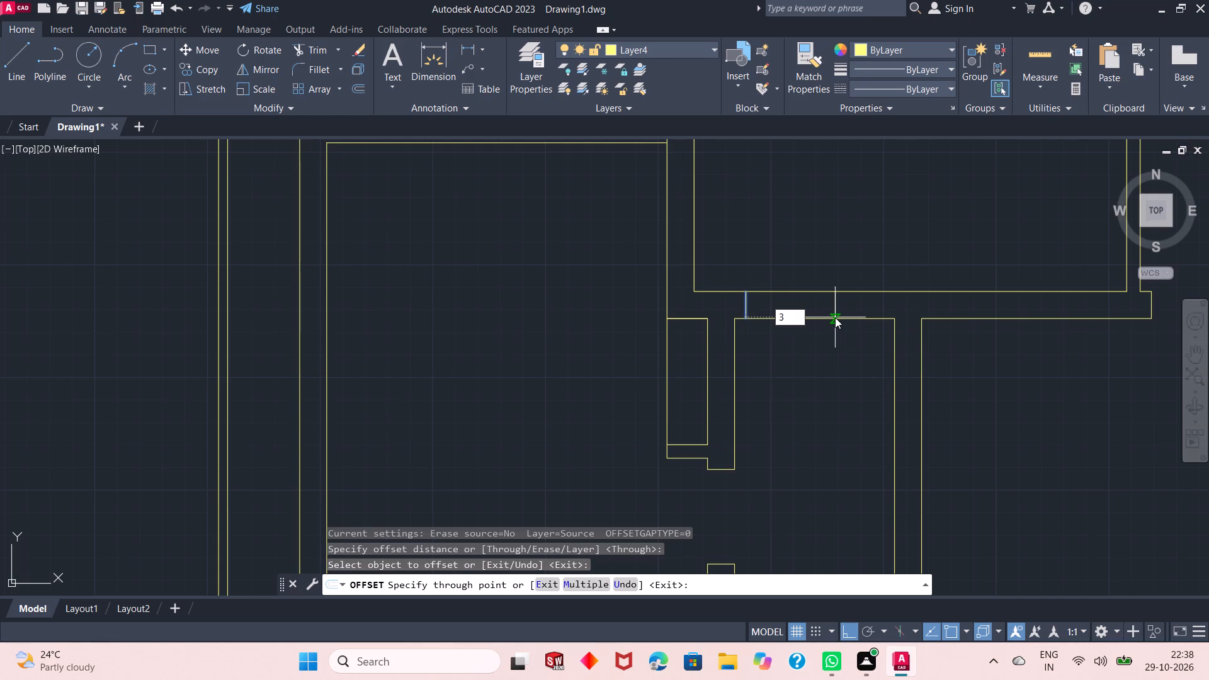
pyautogui.write('\'2"')
pyautogui.press('Return')
pyautogui.press('Escape')
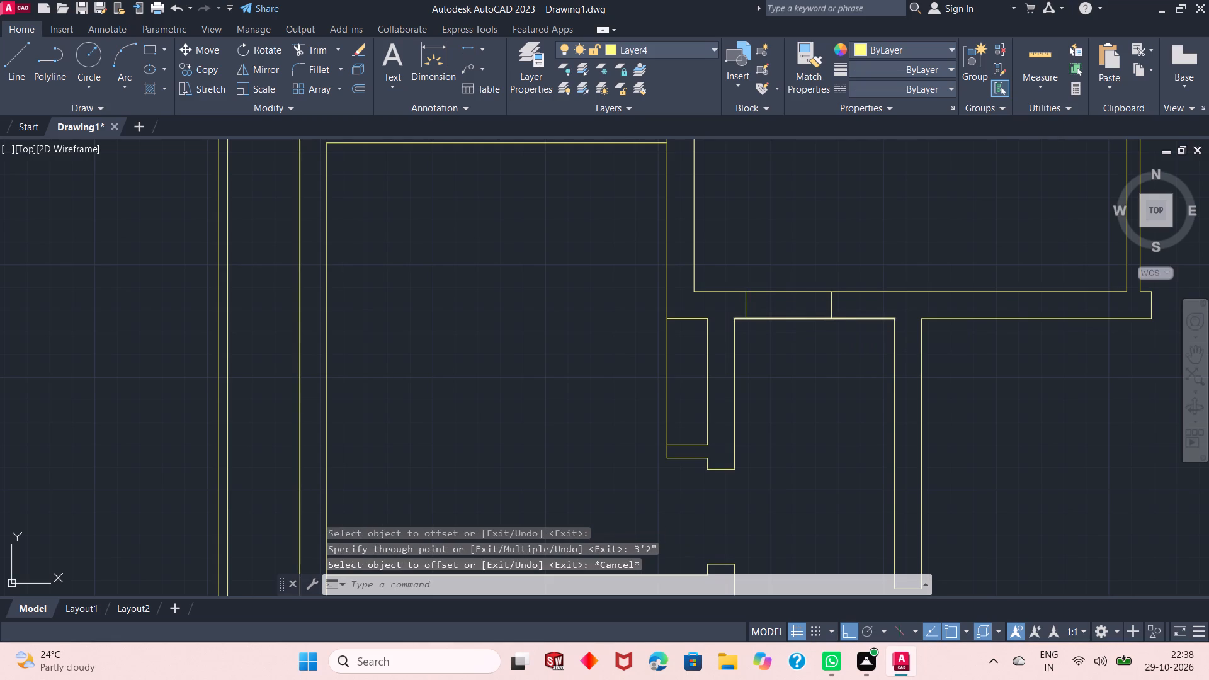
# Trim both faces of that wall between the two jamb lines to open the doorway.
pyautogui.click(306, 49)
pyautogui.click(788, 269)
pyautogui.click(802, 367)
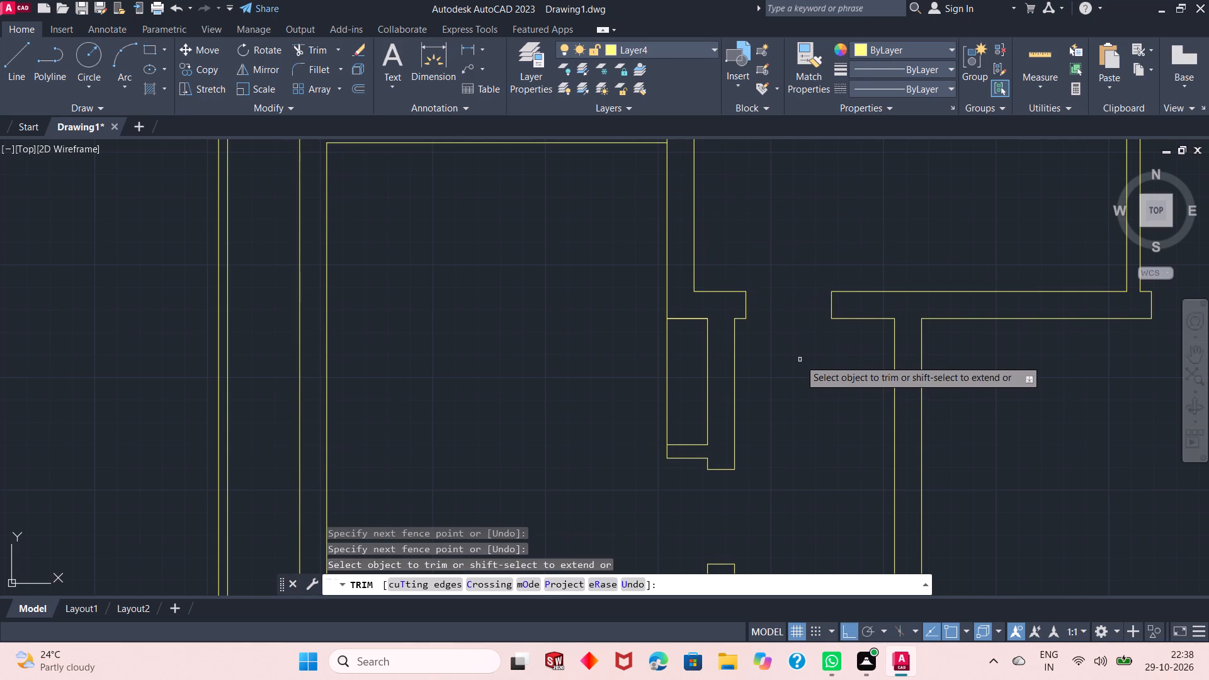
pyautogui.rightClick(774, 392)
pyautogui.click(785, 397)
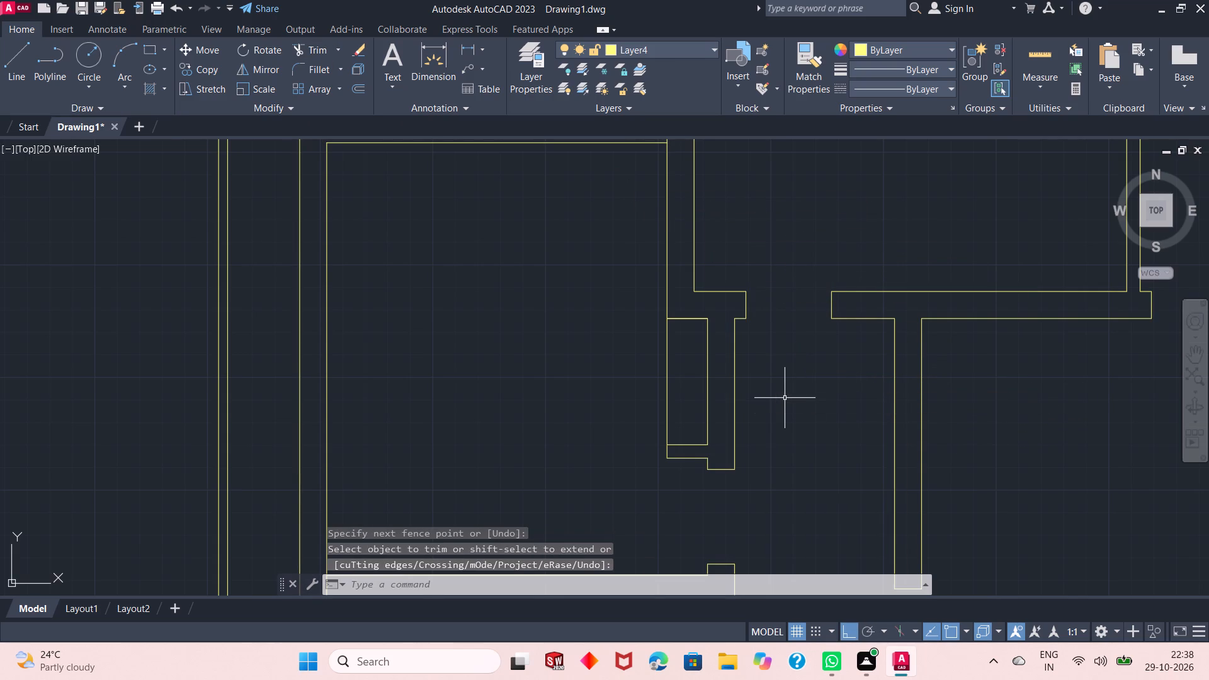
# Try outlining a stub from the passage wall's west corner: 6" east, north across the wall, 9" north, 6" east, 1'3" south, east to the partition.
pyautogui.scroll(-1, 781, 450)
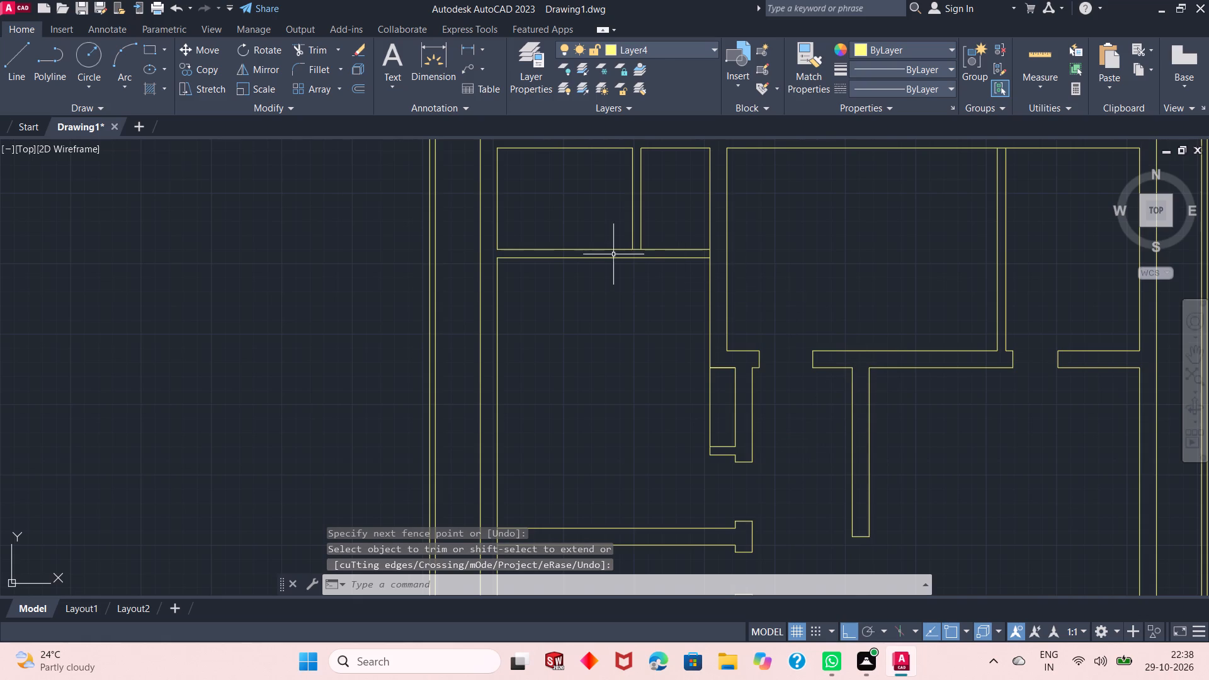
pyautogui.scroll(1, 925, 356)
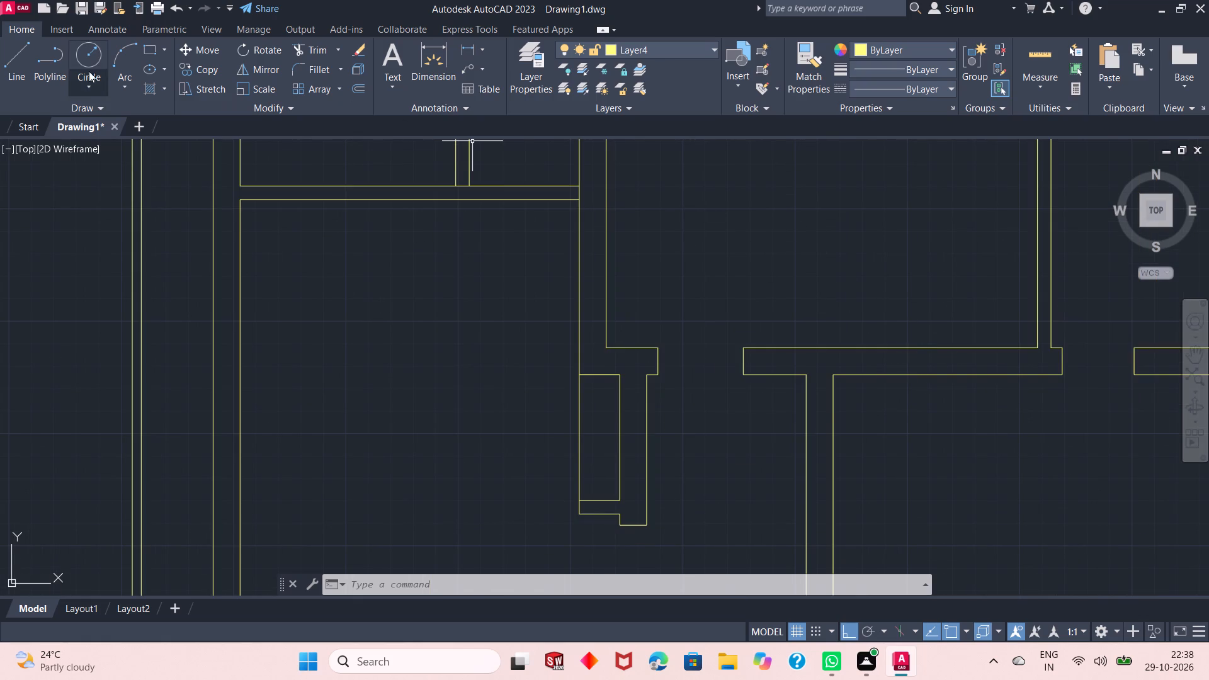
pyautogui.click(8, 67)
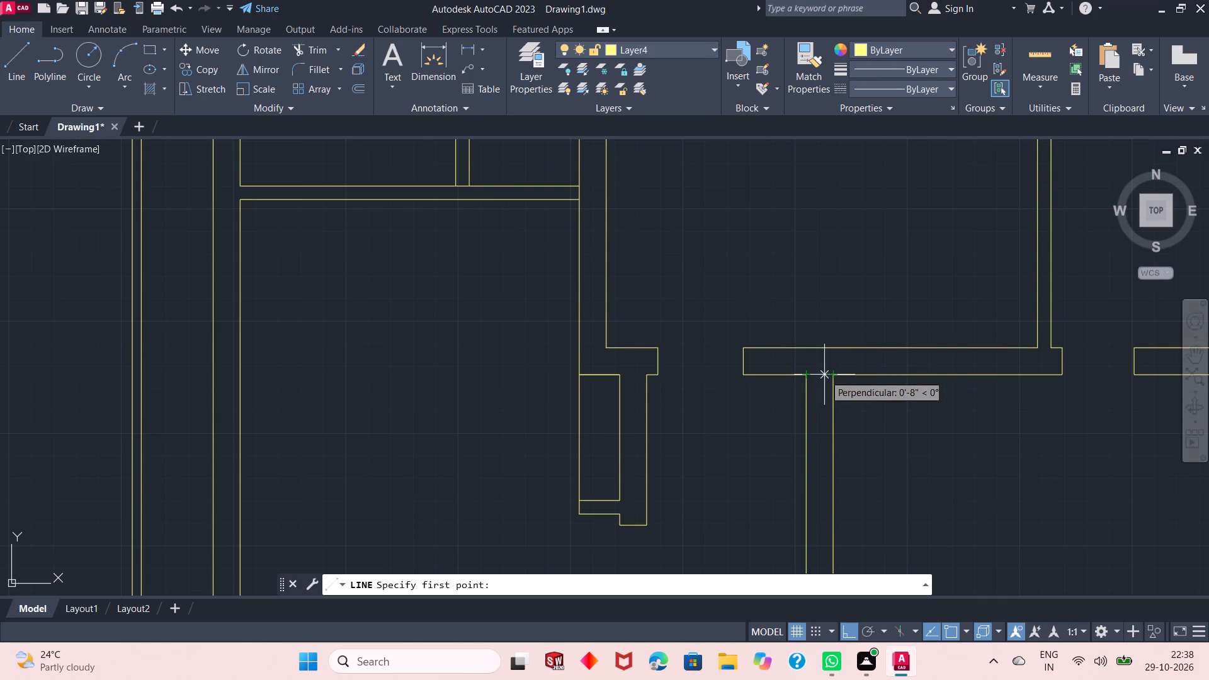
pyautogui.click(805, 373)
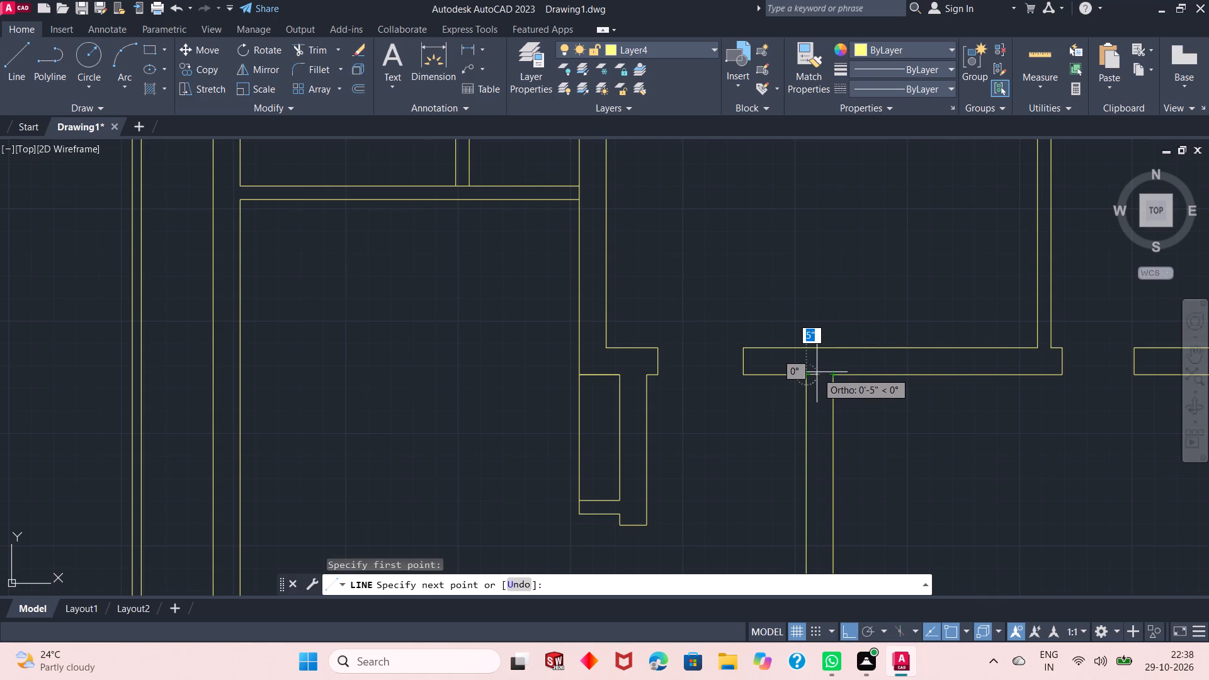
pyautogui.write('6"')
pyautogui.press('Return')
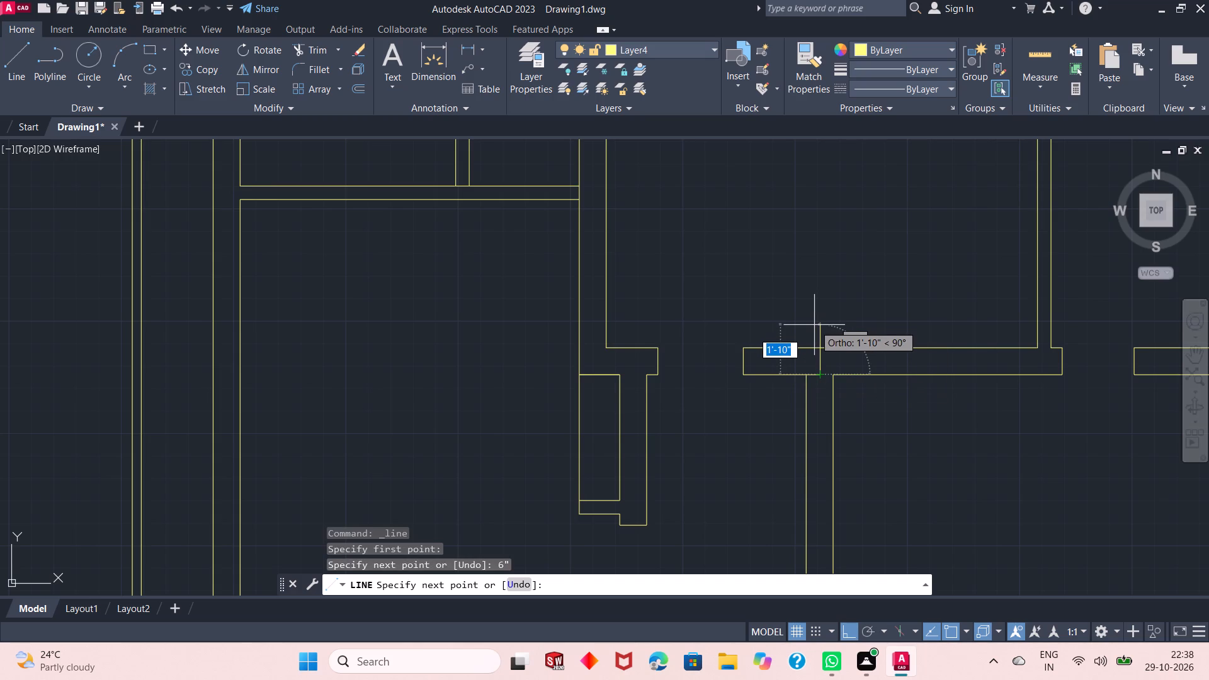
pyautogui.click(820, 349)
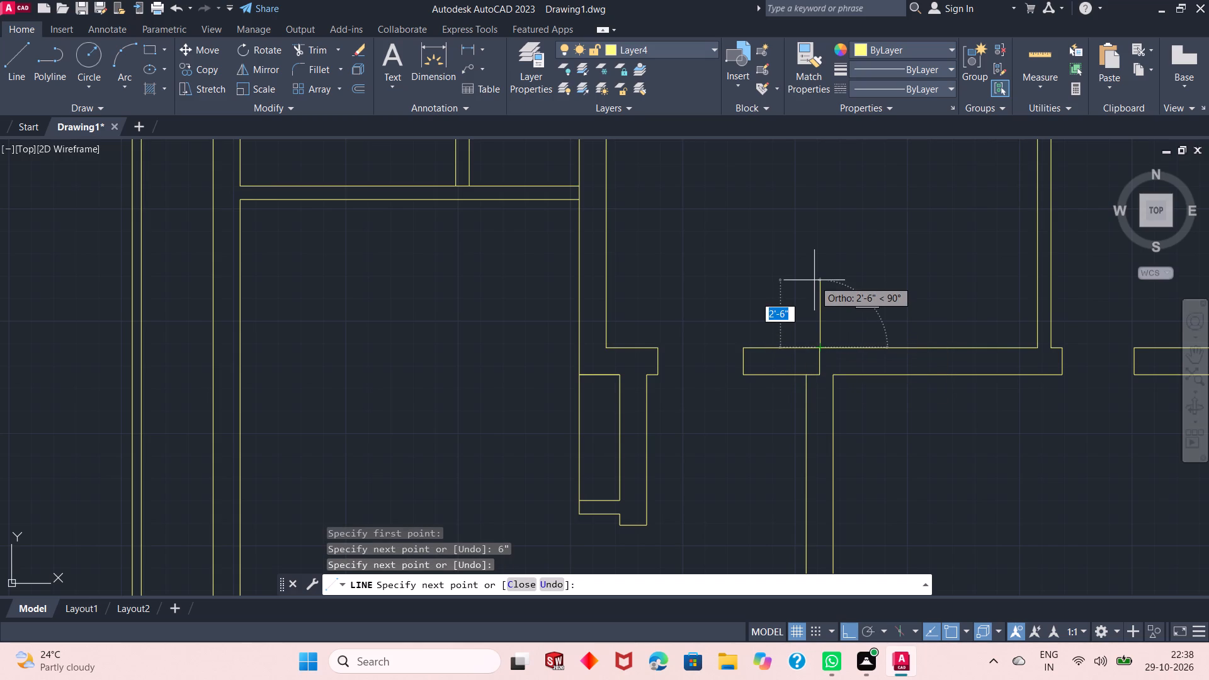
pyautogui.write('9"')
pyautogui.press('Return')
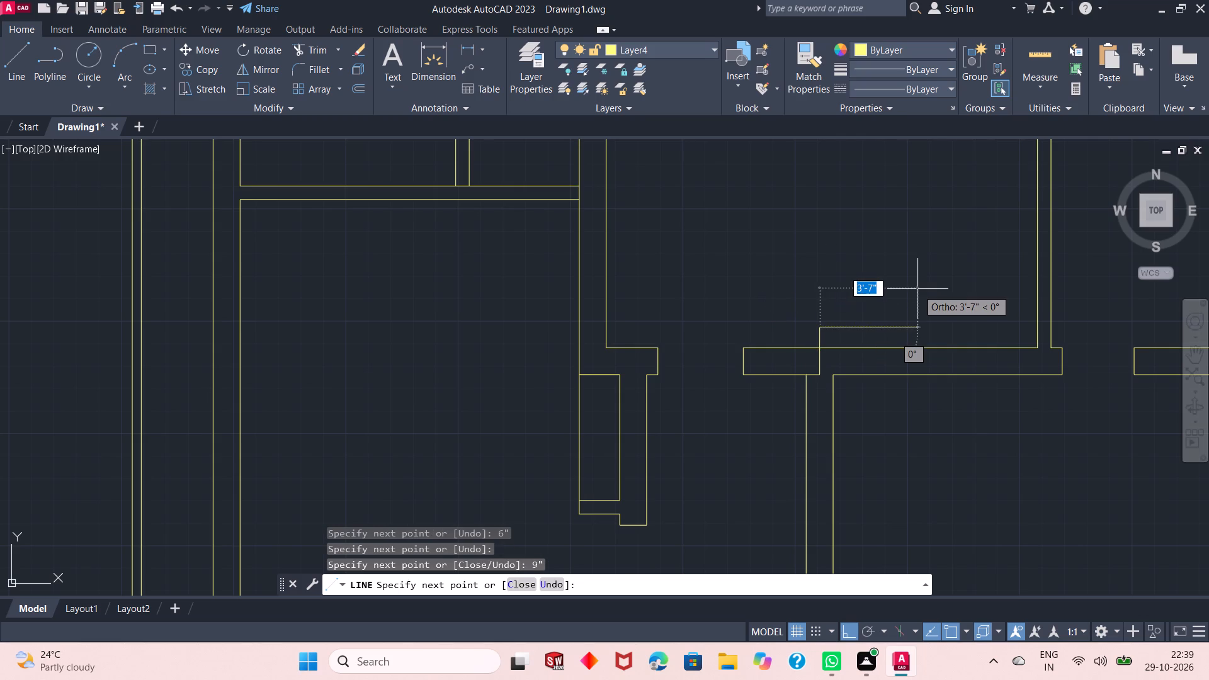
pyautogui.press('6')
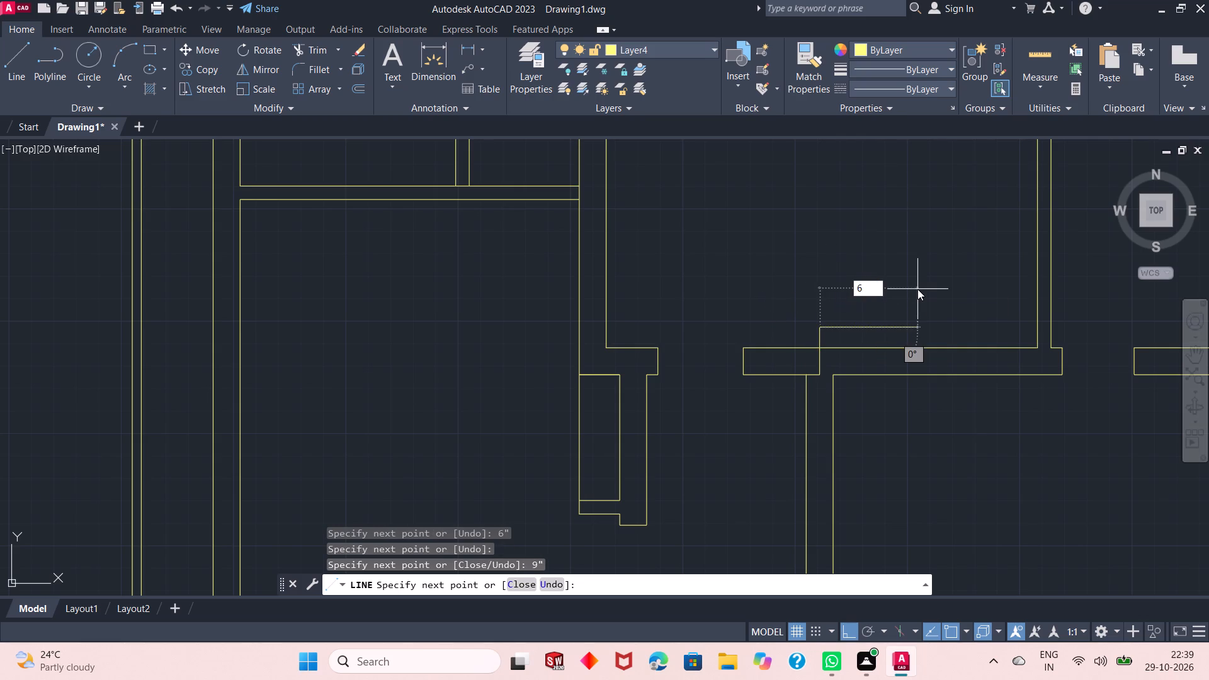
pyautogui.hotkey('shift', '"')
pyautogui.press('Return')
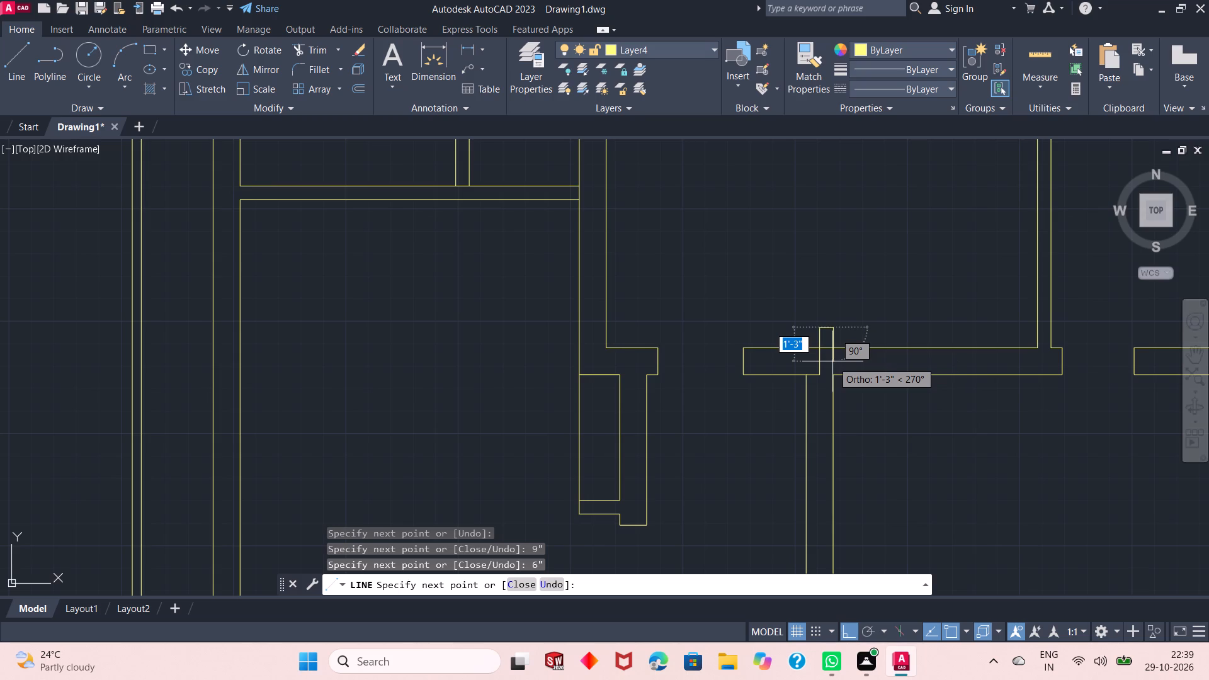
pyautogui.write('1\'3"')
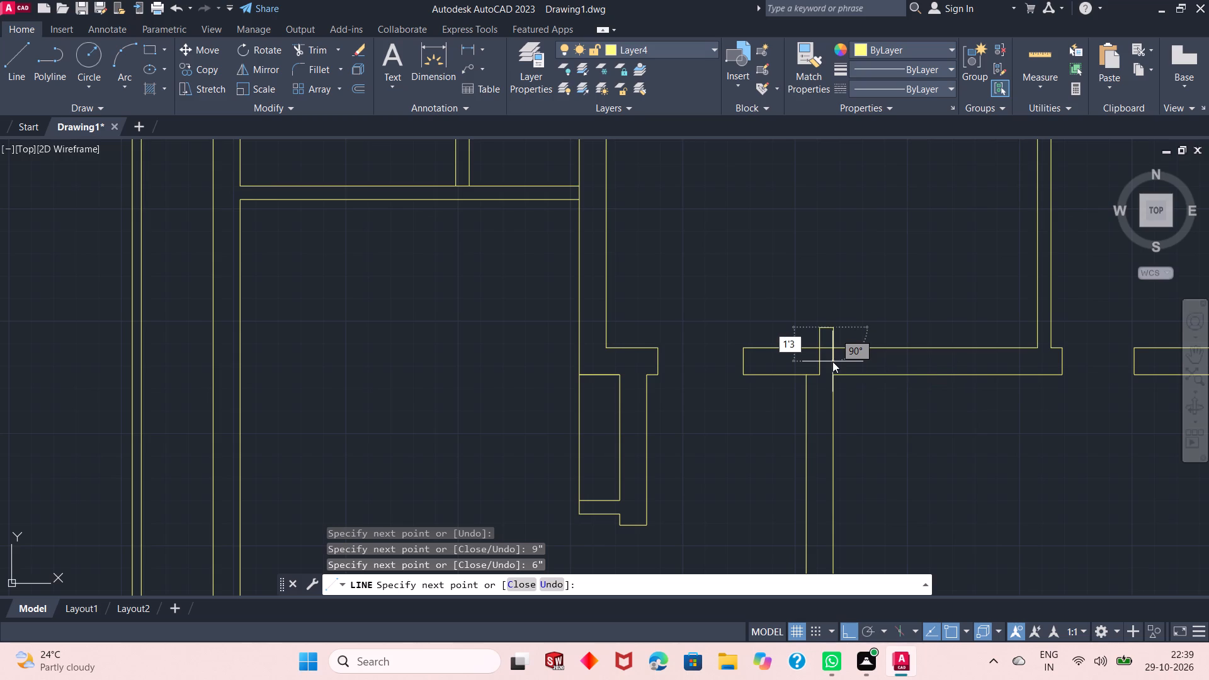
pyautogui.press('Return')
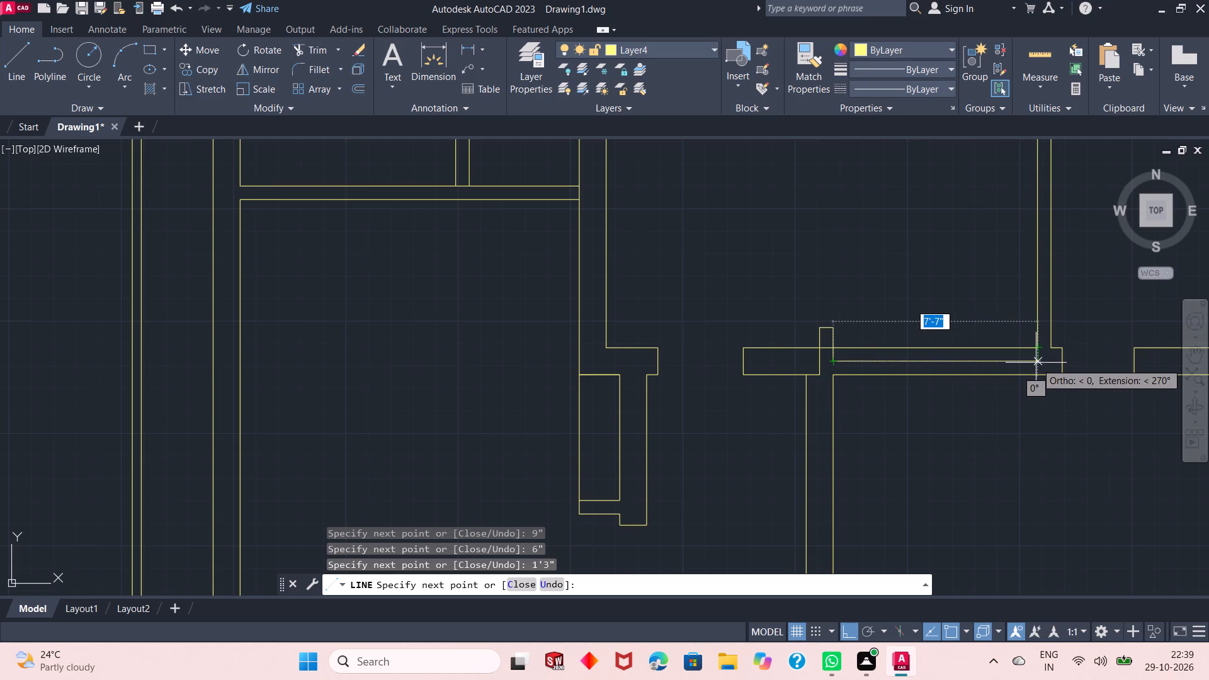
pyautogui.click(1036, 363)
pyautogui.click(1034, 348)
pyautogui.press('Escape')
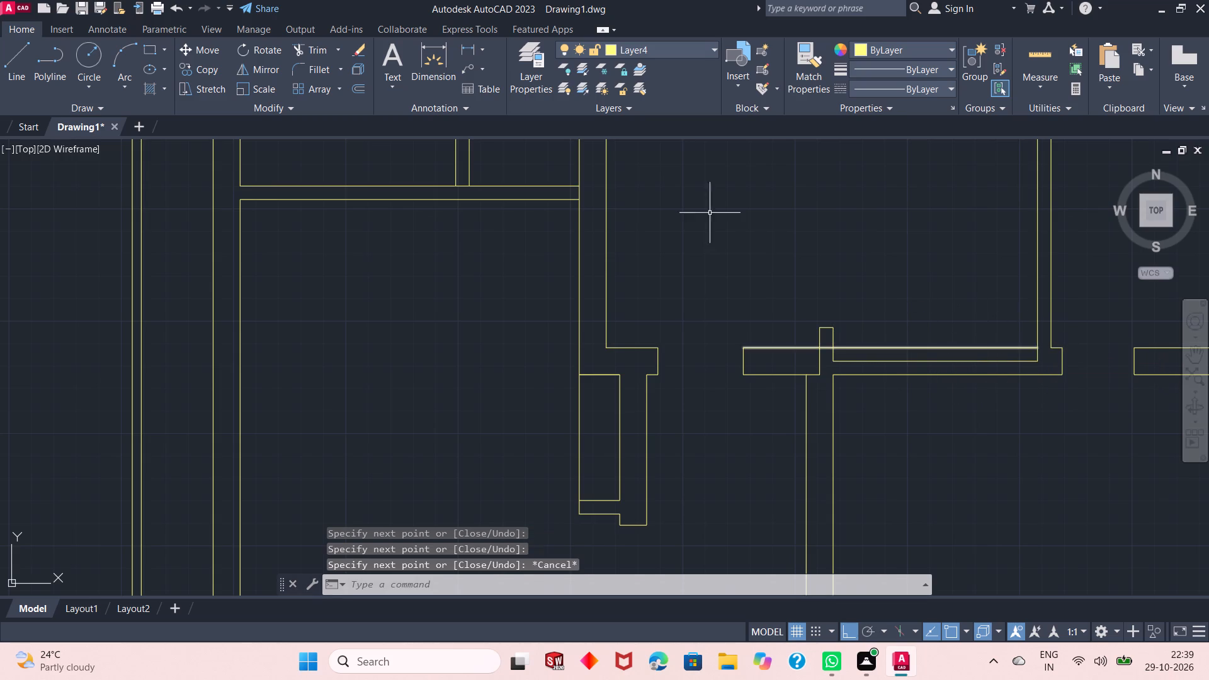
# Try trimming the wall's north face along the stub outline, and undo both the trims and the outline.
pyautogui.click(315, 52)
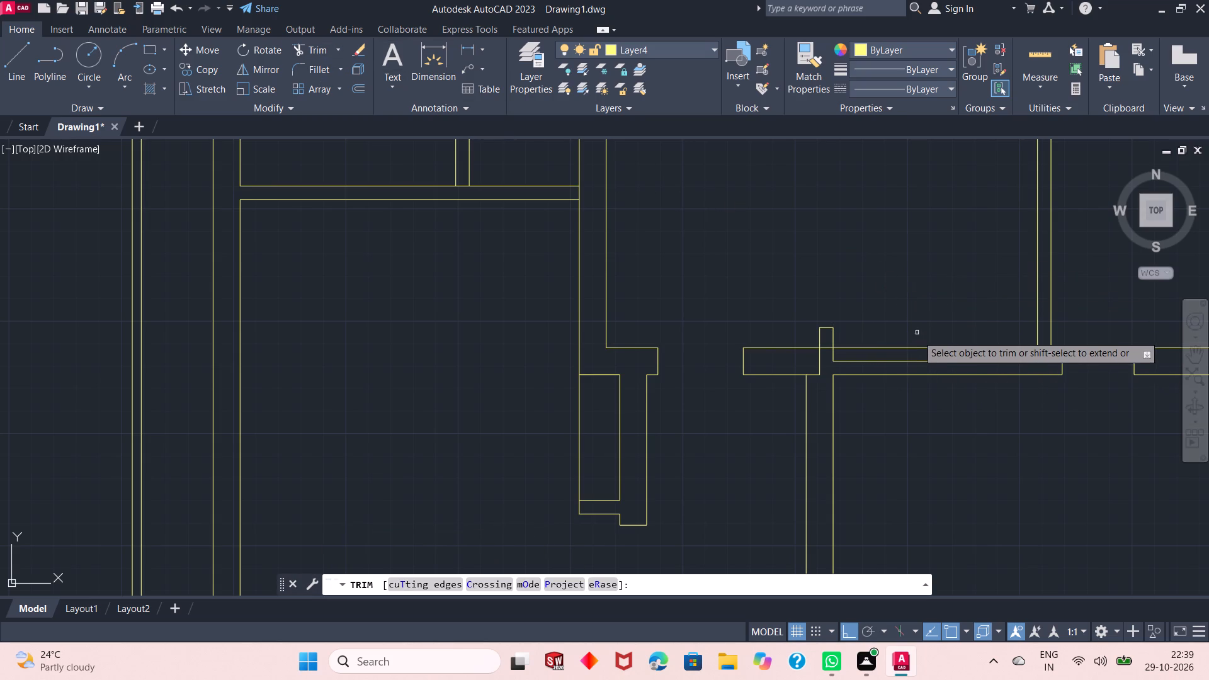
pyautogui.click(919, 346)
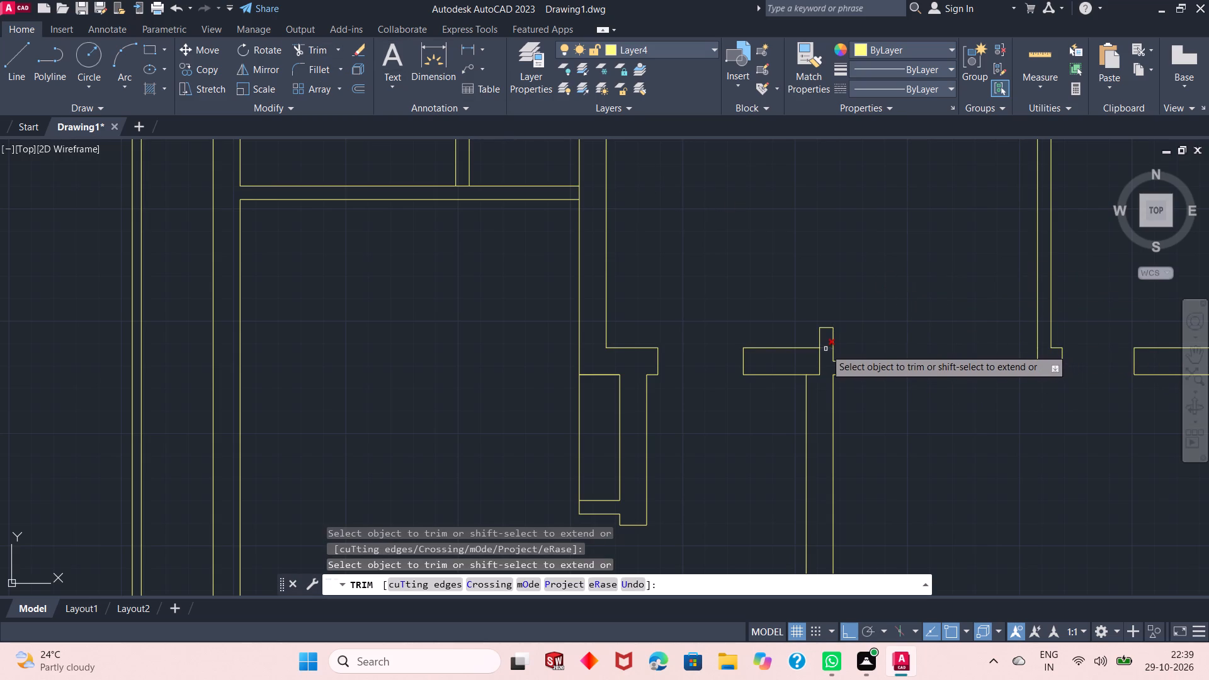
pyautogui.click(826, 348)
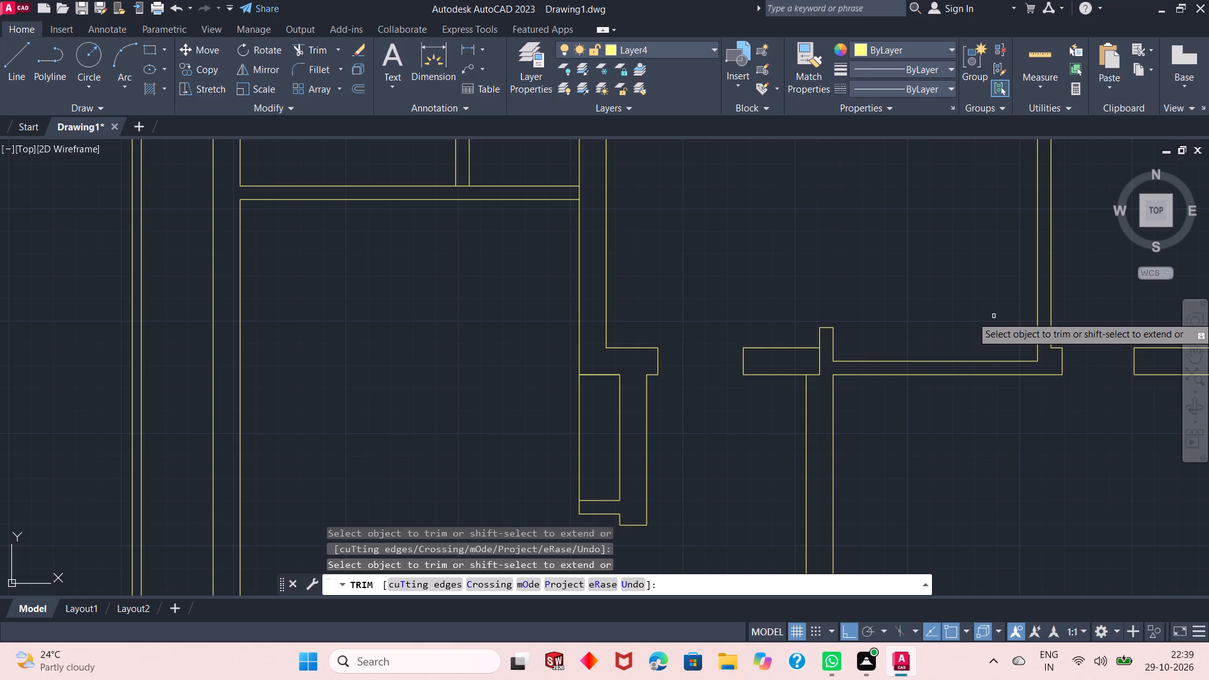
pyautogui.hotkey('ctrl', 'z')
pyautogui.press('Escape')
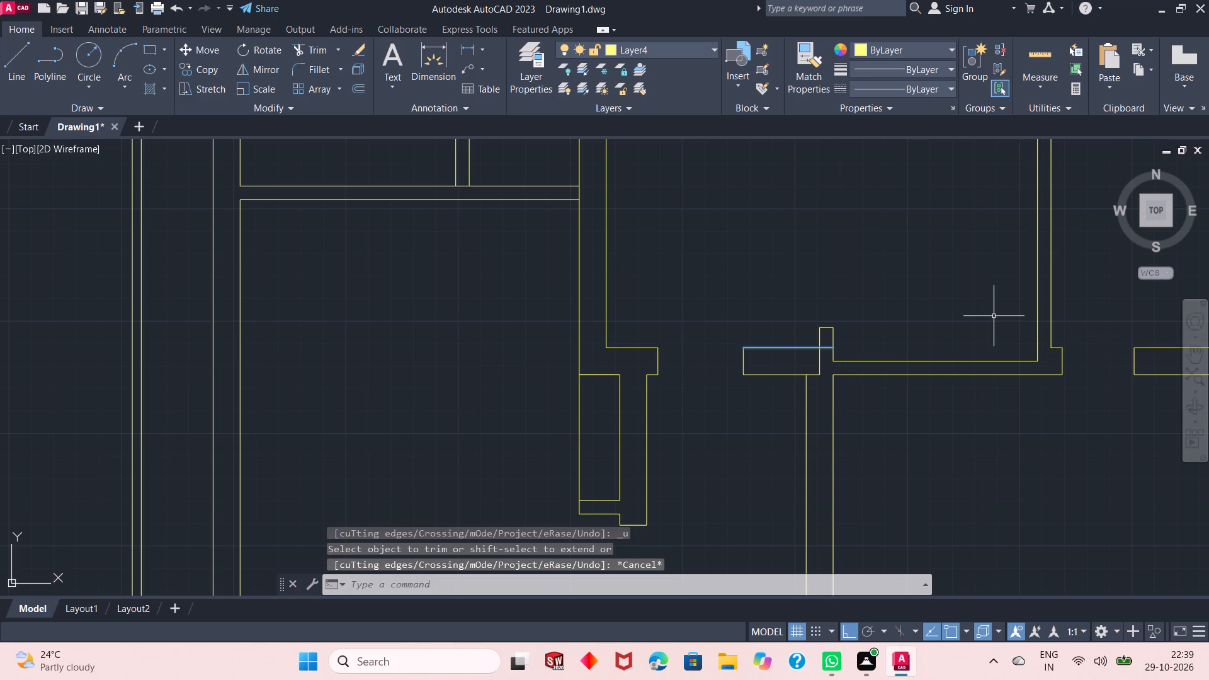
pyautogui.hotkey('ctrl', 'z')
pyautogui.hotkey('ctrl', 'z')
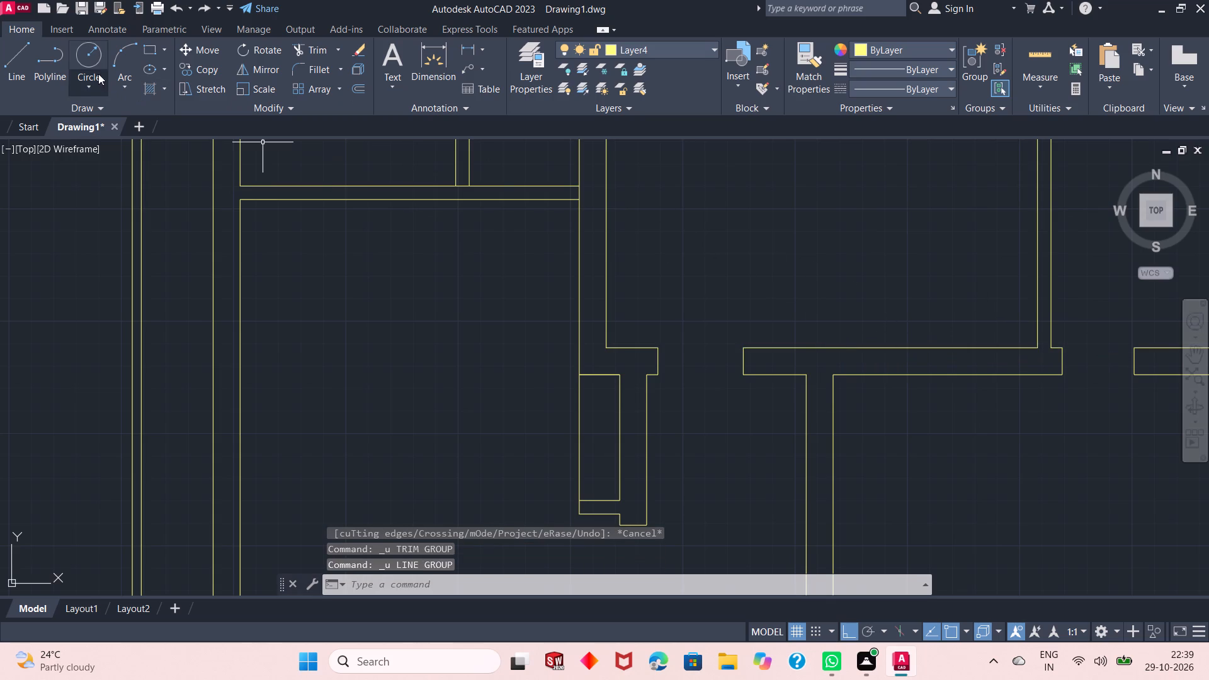
# Outline a stub from the passage wall's west corner: 6" east, north across the wall, 1'2" north, 6" east, back south to the wall's north face.
pyautogui.click(10, 72)
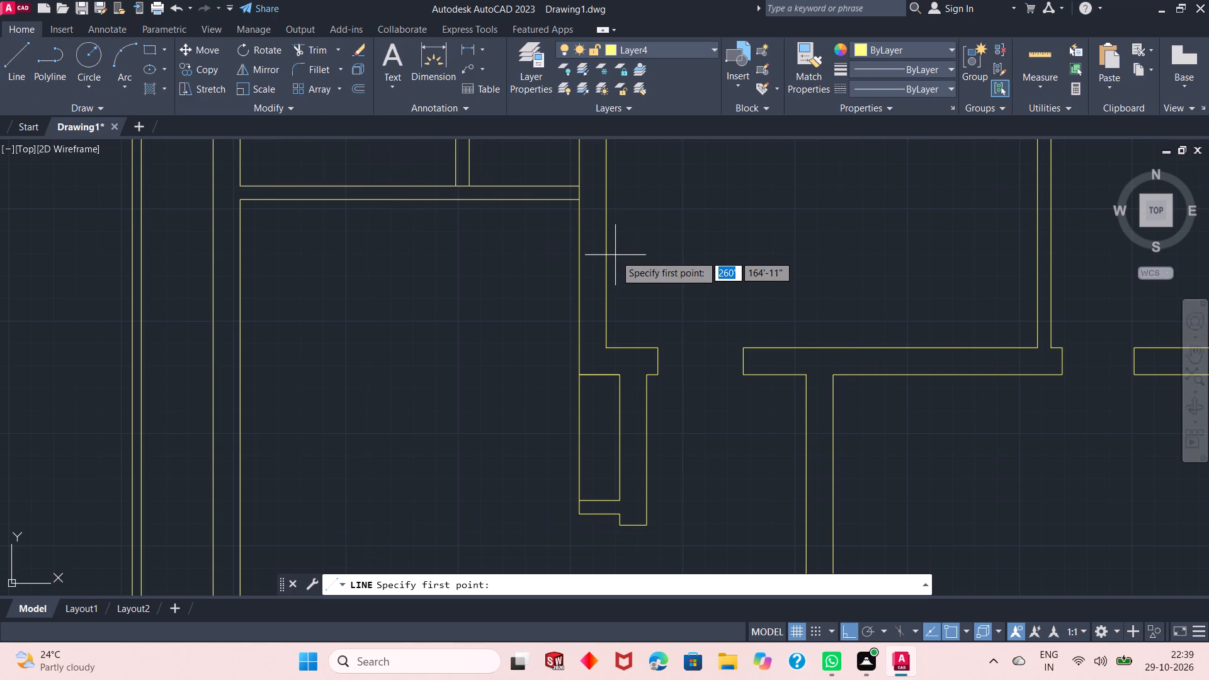
pyautogui.click(803, 378)
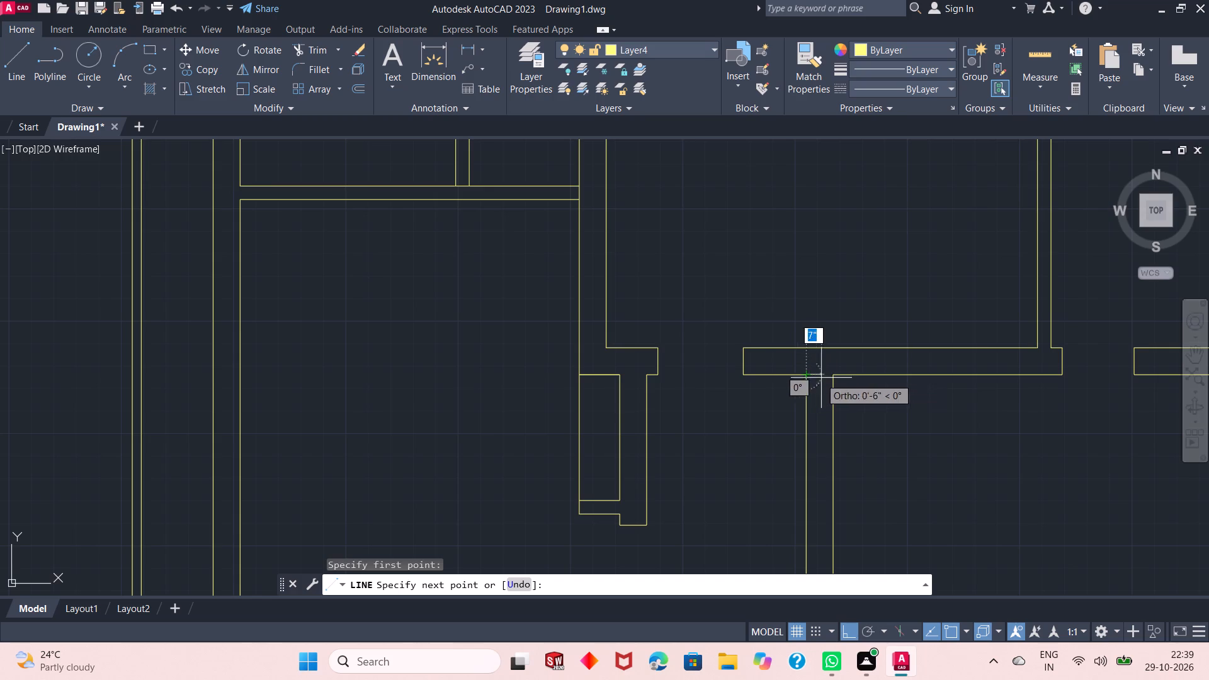
pyautogui.press('6')
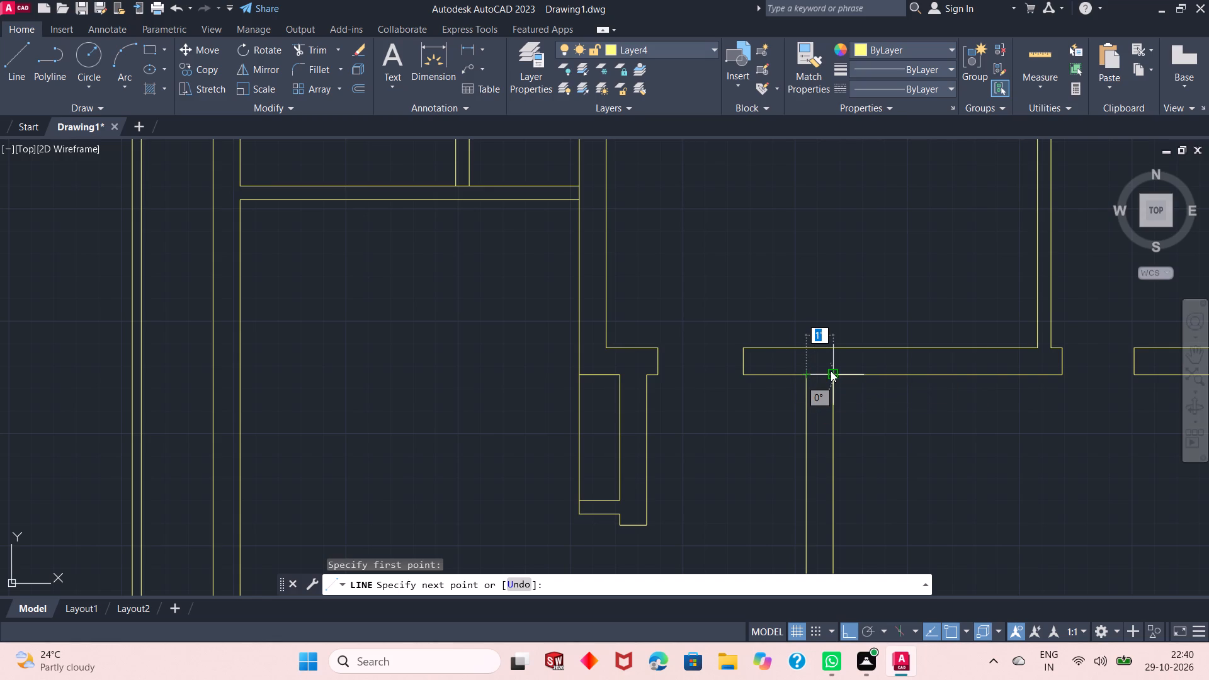
pyautogui.hotkey('shift', '"')
pyautogui.press('Return')
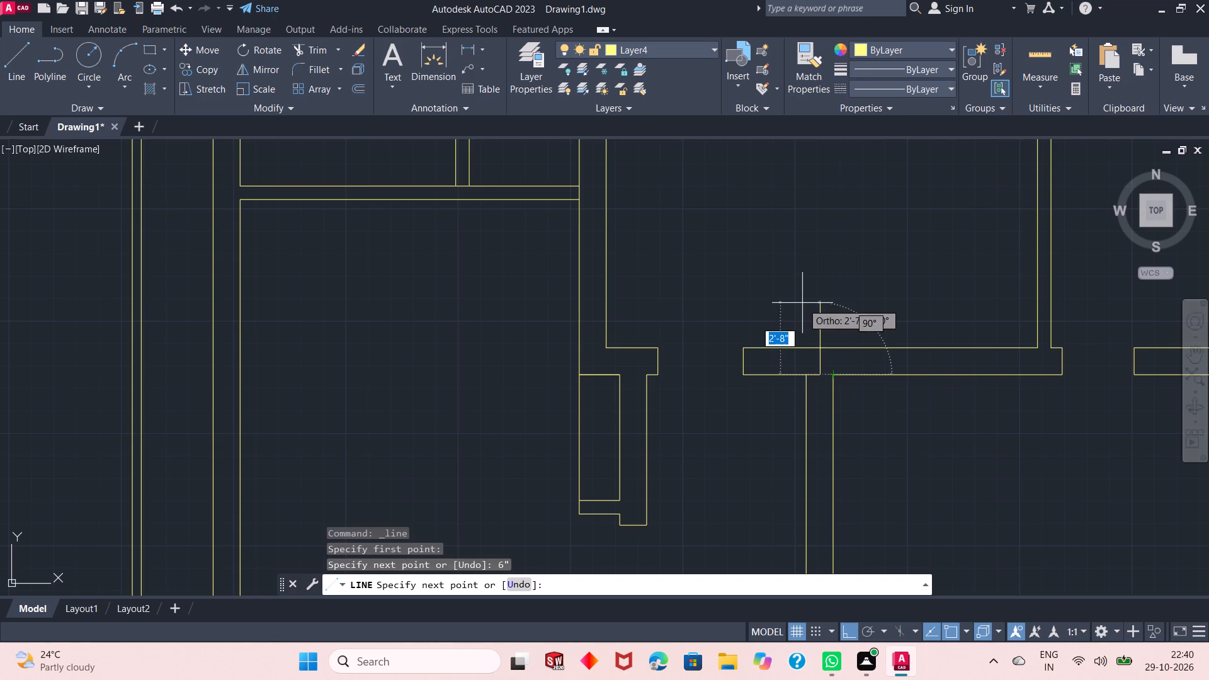
pyautogui.click(817, 346)
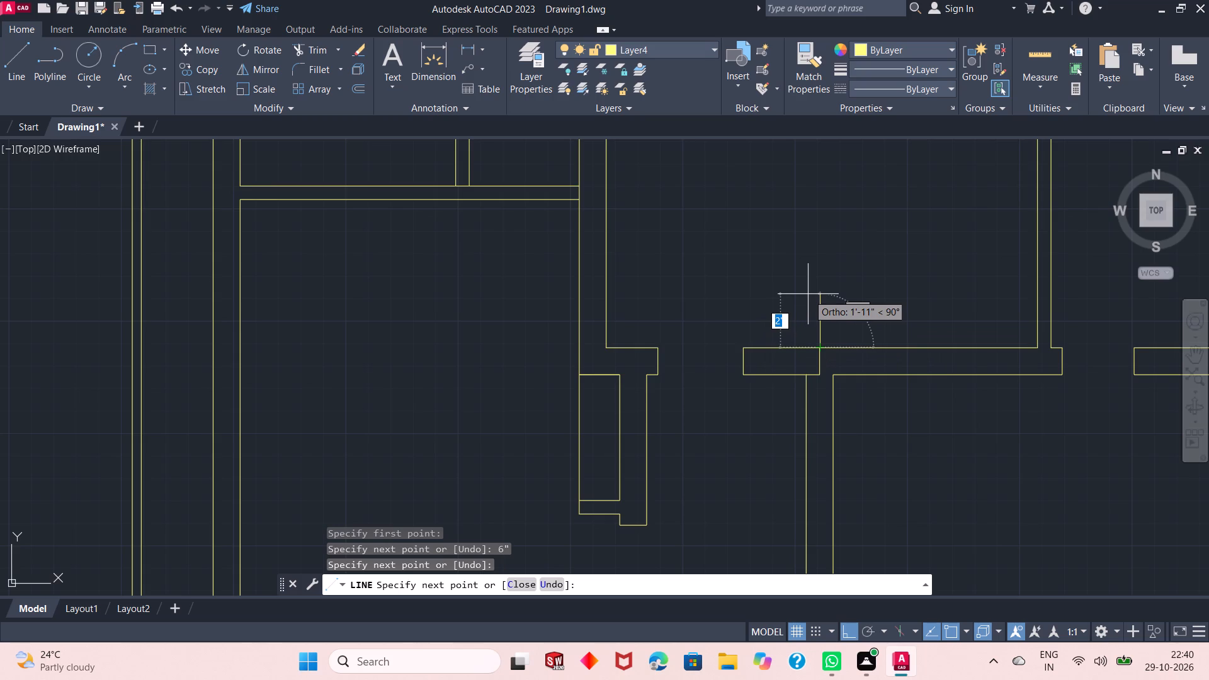
pyautogui.write('1\'2"')
pyautogui.press('Return')
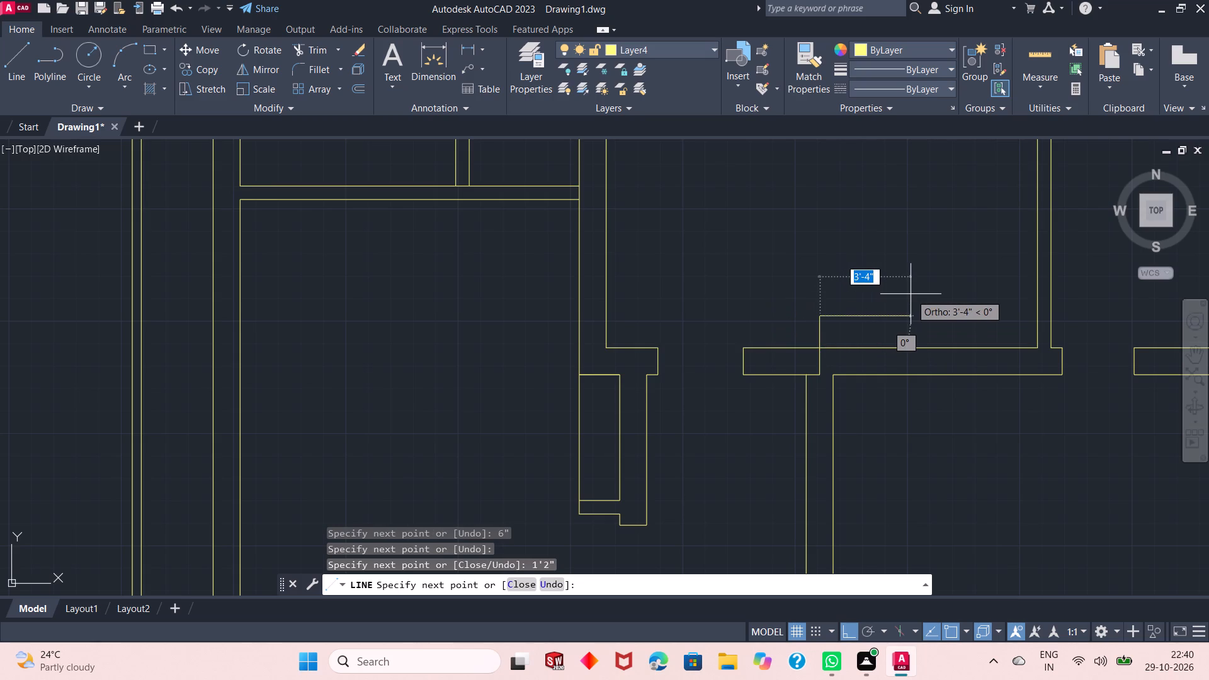
pyautogui.write('6"')
pyautogui.press('Return')
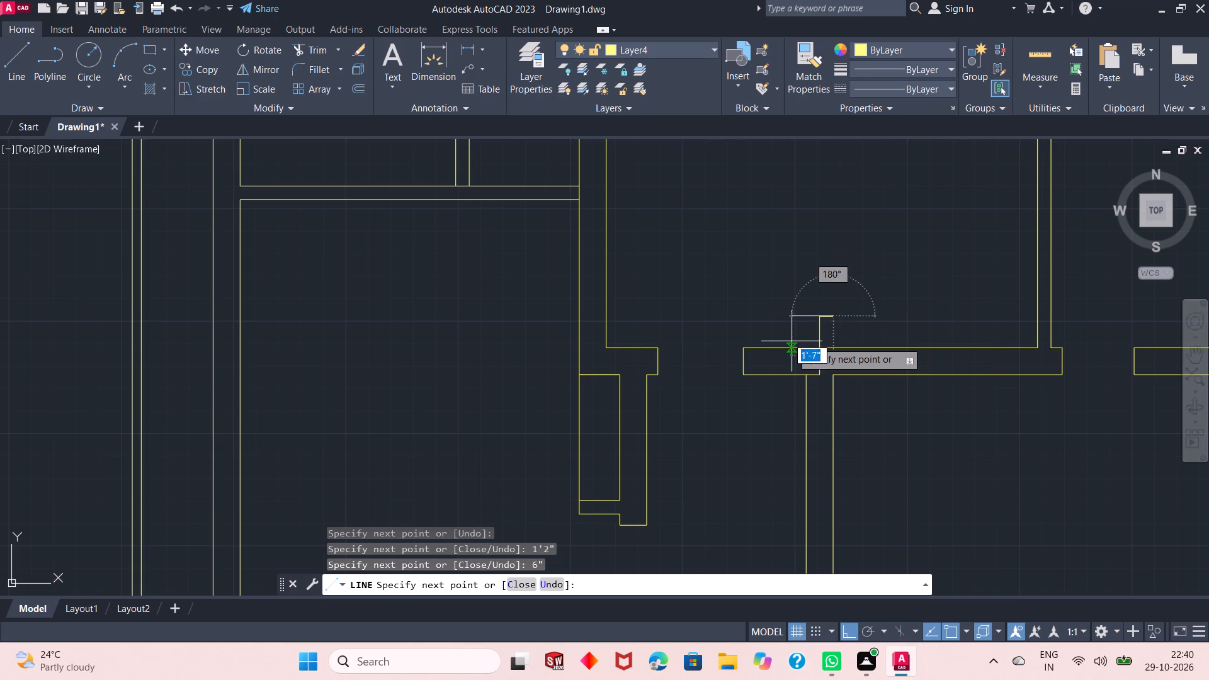
pyautogui.click(832, 346)
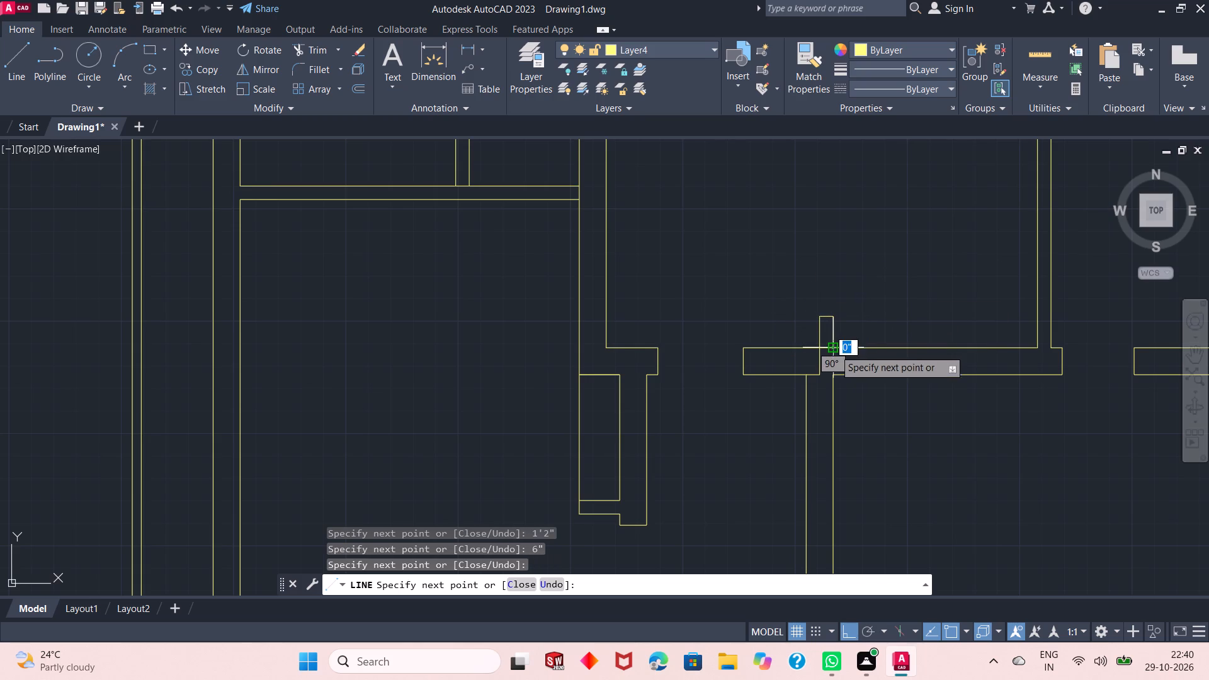
# Continue the outline 6" south into the wall, east to the partition's west face, and north to the partition's south end.
pyautogui.write('6"')
pyautogui.press('Return')
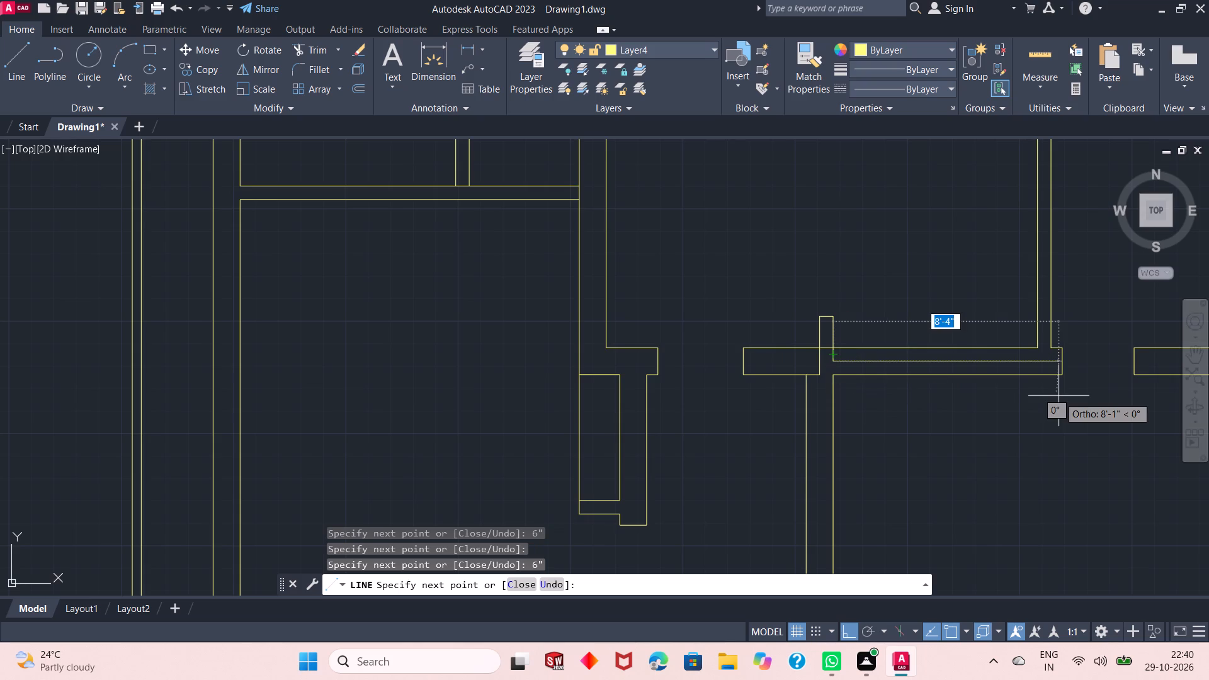
pyautogui.click(1038, 365)
pyautogui.click(1040, 344)
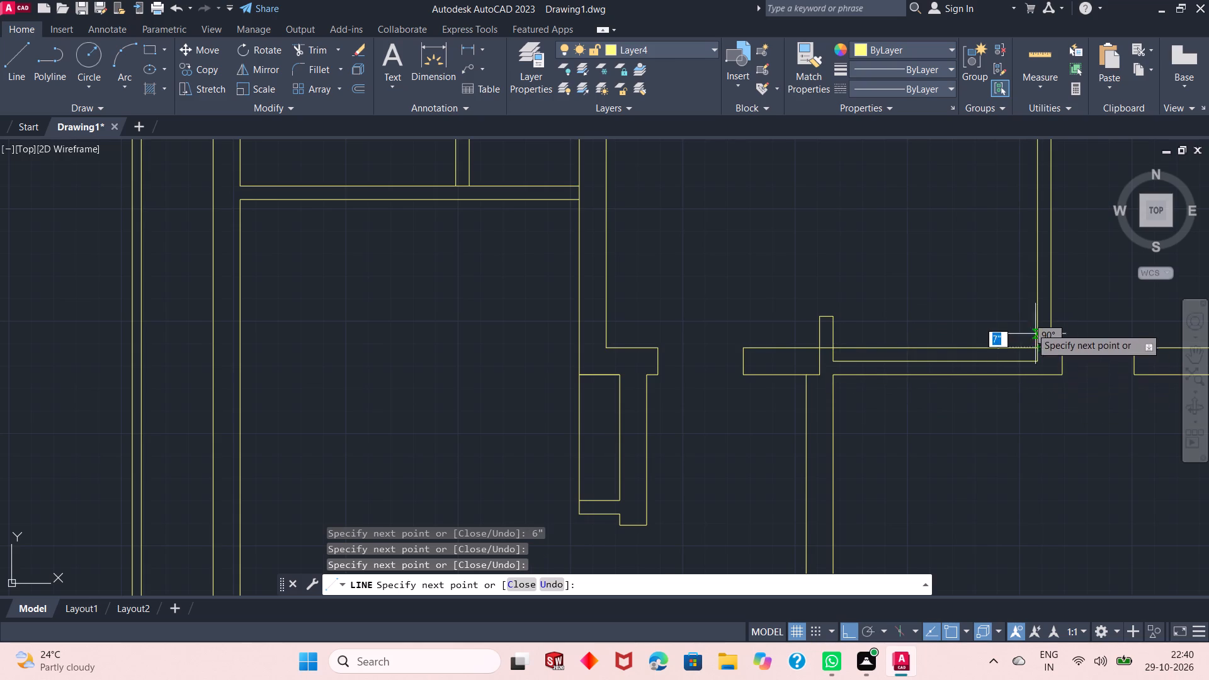
pyautogui.rightClick(1017, 312)
pyautogui.click(1034, 322)
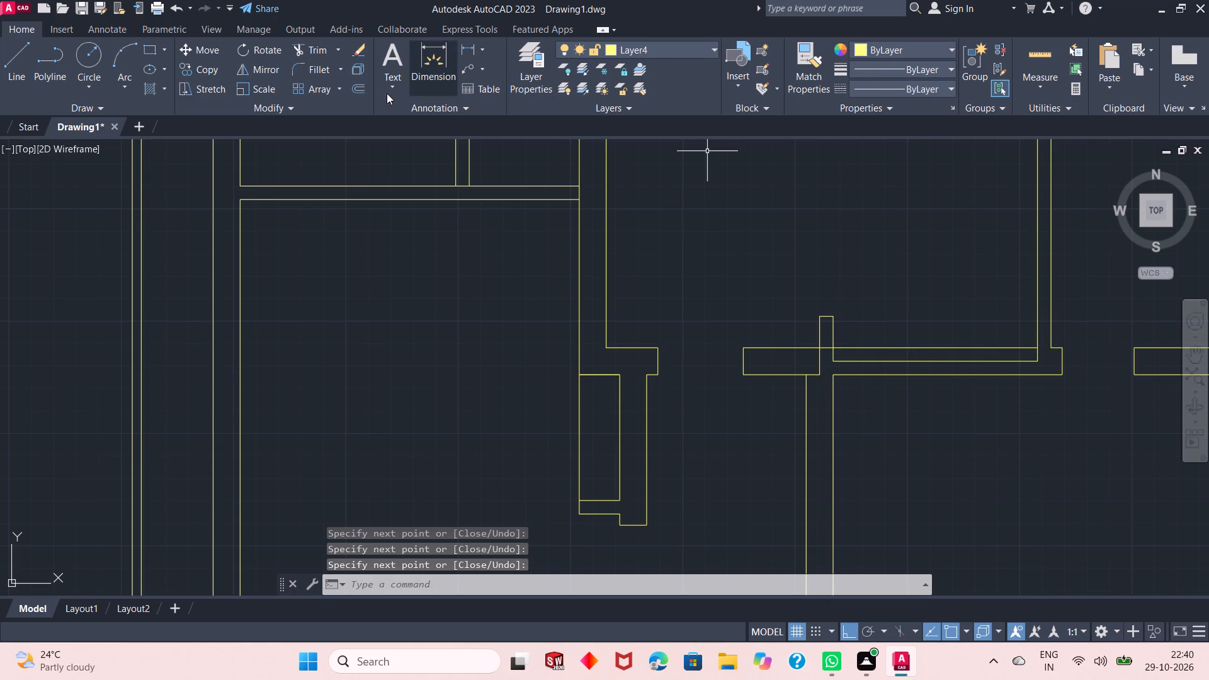
# Trim the wall's old north face between stub and partition, plus the leftover lines crossing the wall beneath the stub.
pyautogui.click(316, 55)
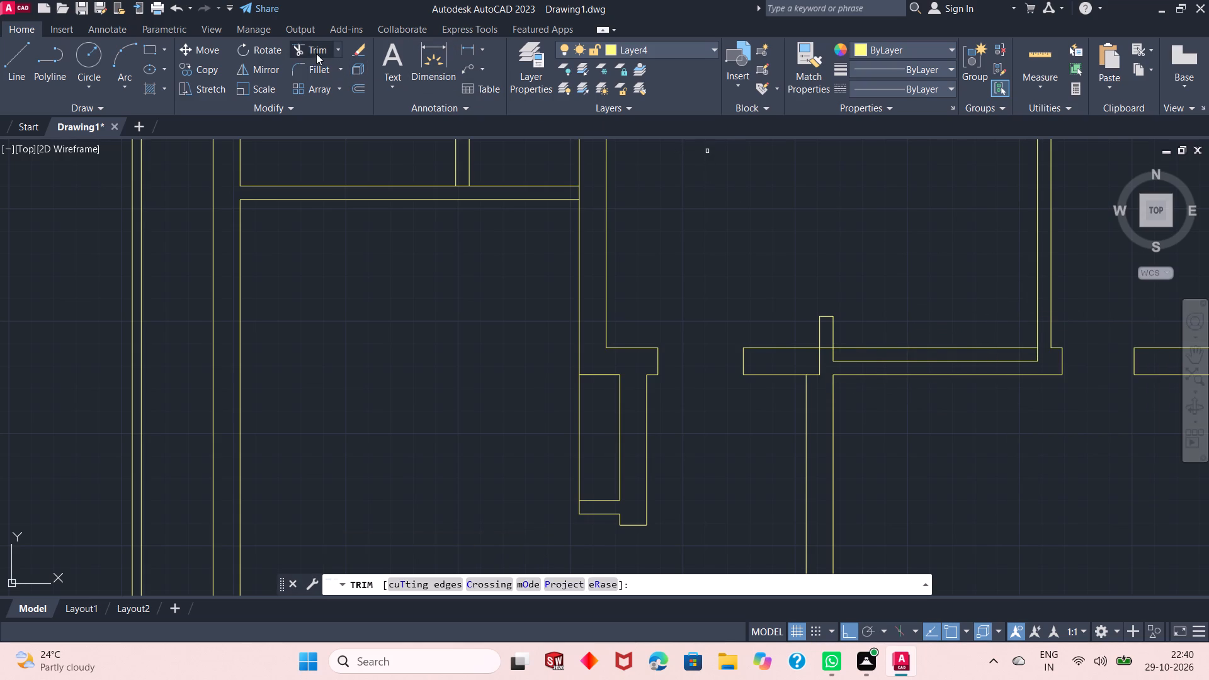
pyautogui.scroll(2, 909, 384)
pyautogui.click(917, 275)
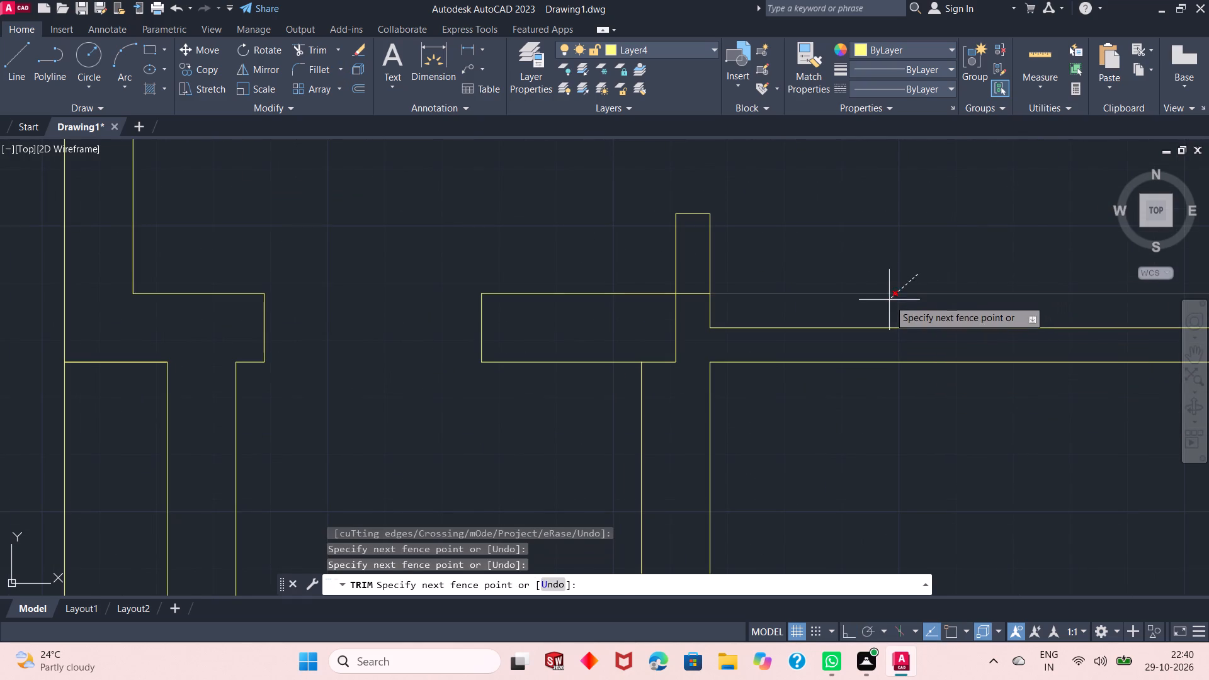
pyautogui.click(889, 300)
pyautogui.scroll(-2, 820, 320)
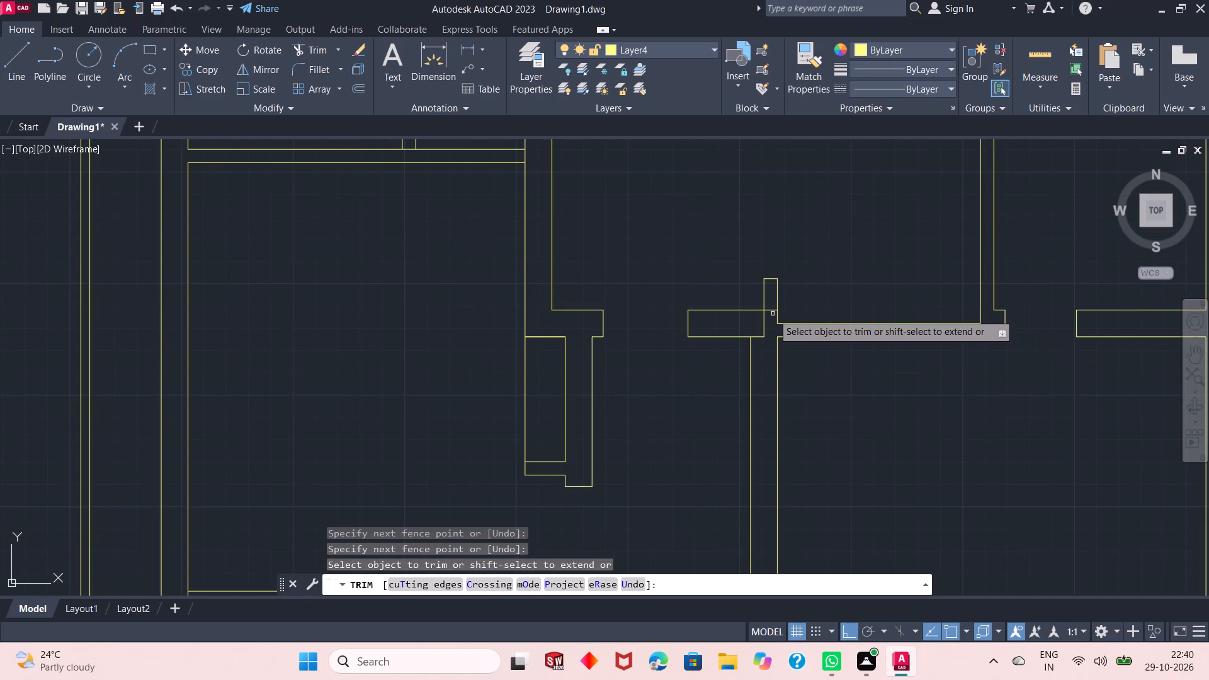
pyautogui.click(773, 307)
pyautogui.click(770, 314)
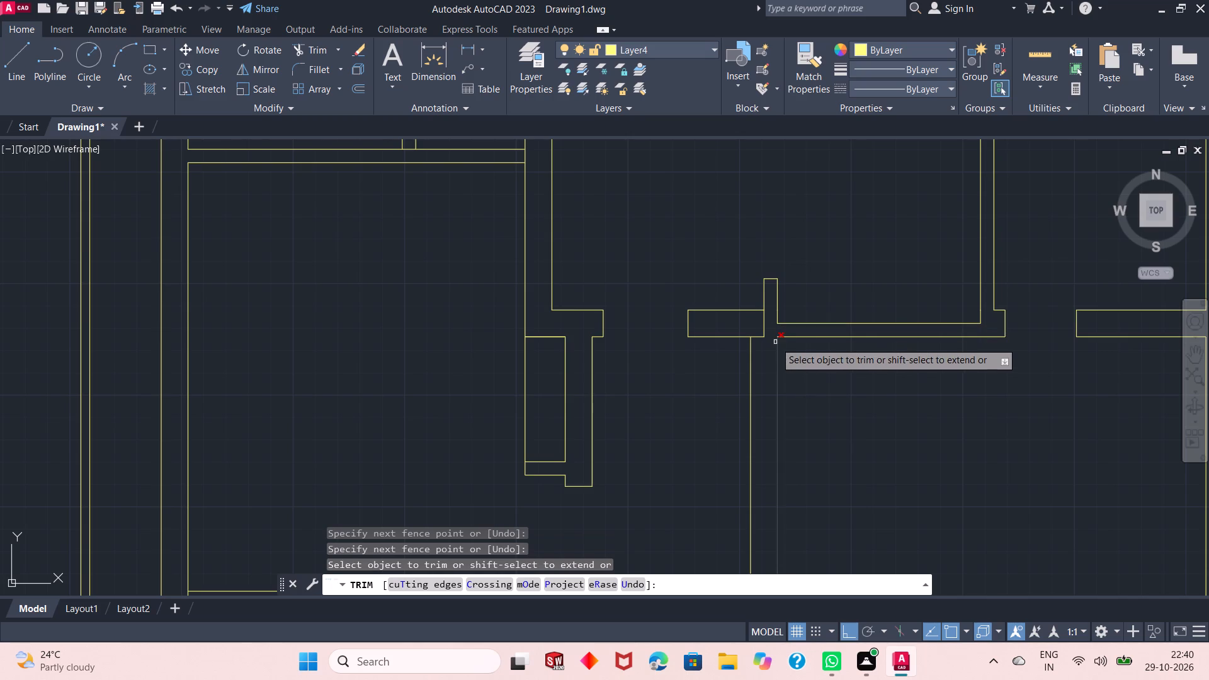
pyautogui.click(769, 326)
pyautogui.click(759, 340)
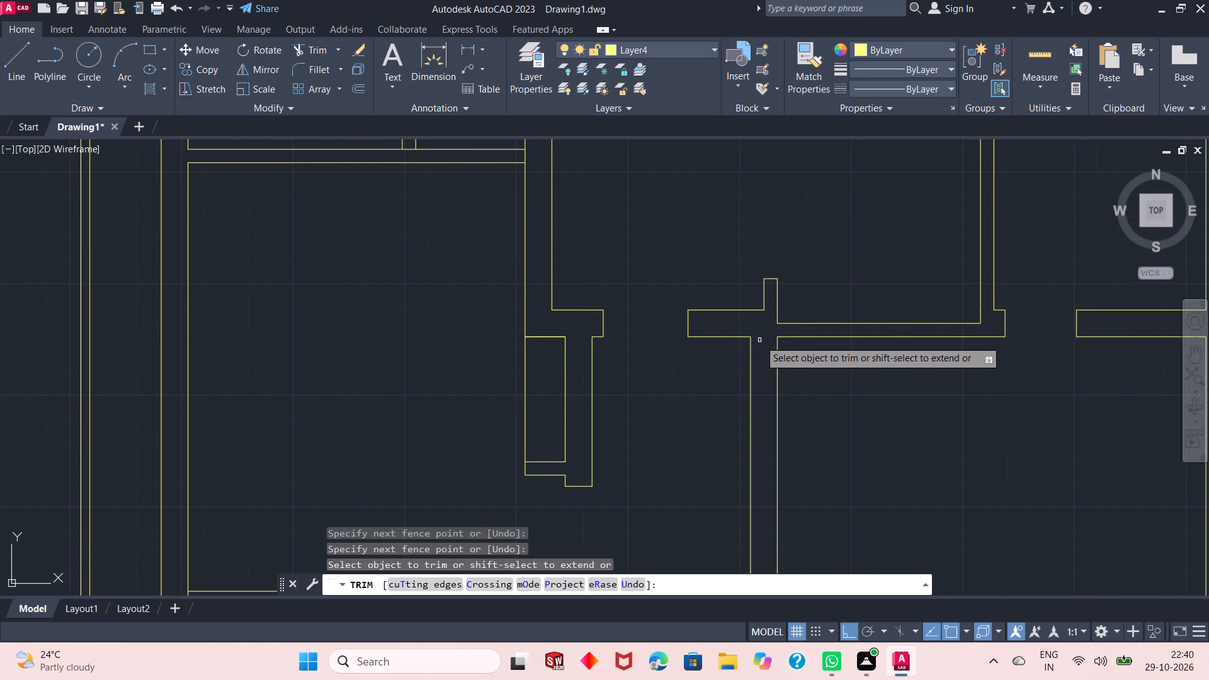
pyautogui.rightClick(832, 378)
pyautogui.click(850, 388)
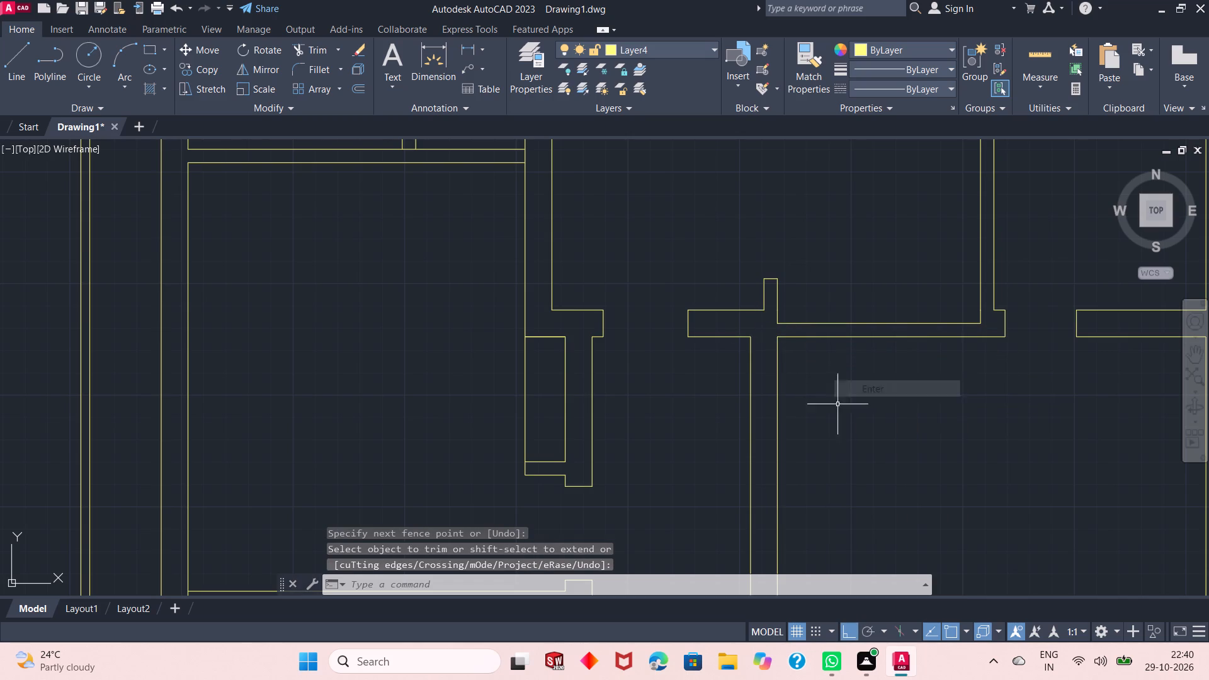
# Extend the thinned wall face past the partition: draw lines from its east-face corner south to the recessed face level, then about 5" east to the jamb.
pyautogui.scroll(-2, 801, 422)
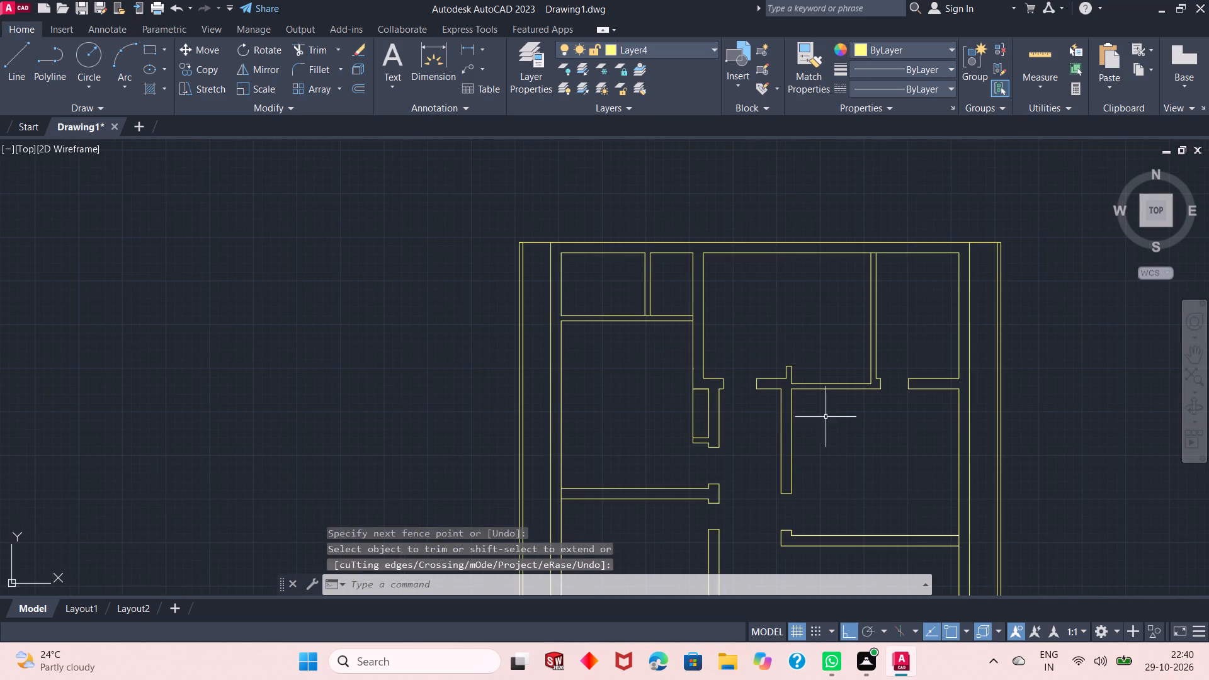
pyautogui.scroll(1, 877, 385)
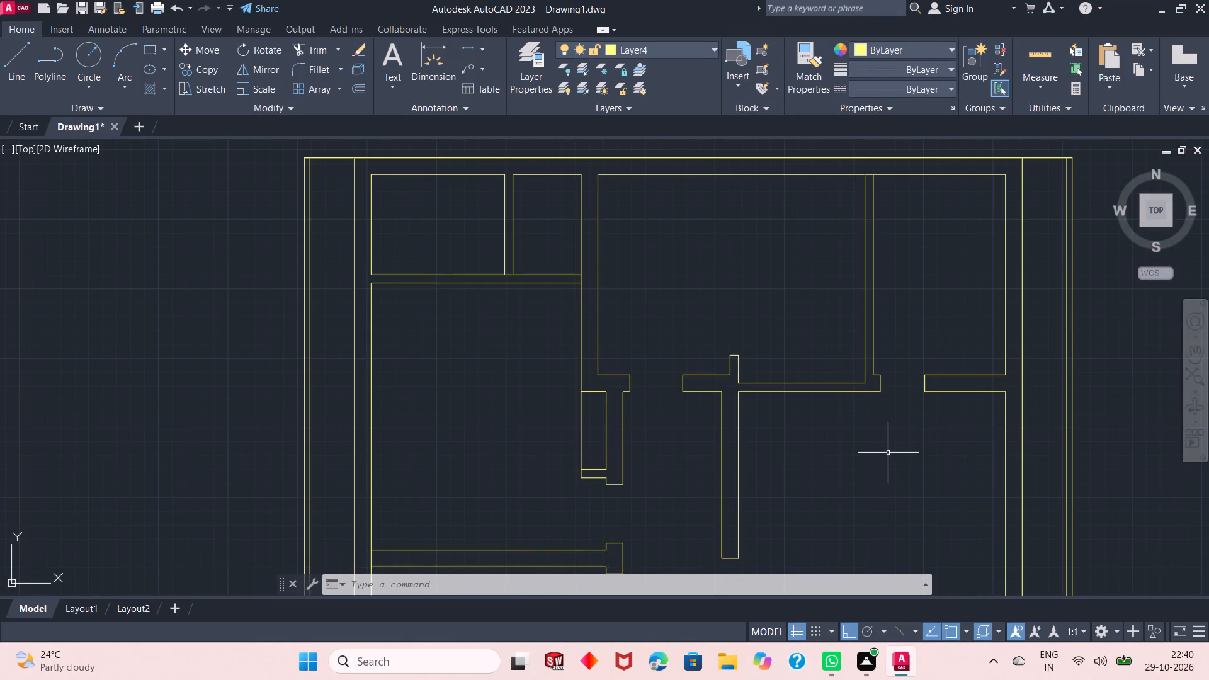
pyautogui.scroll(2, 873, 387)
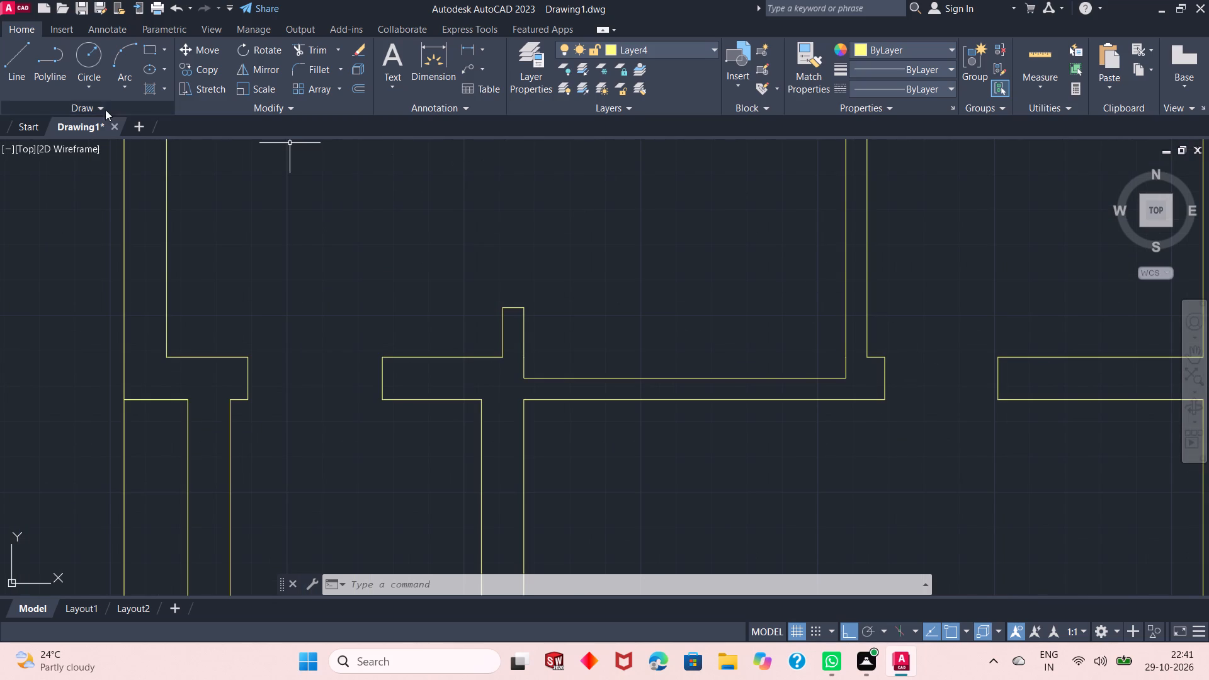
pyautogui.click(14, 60)
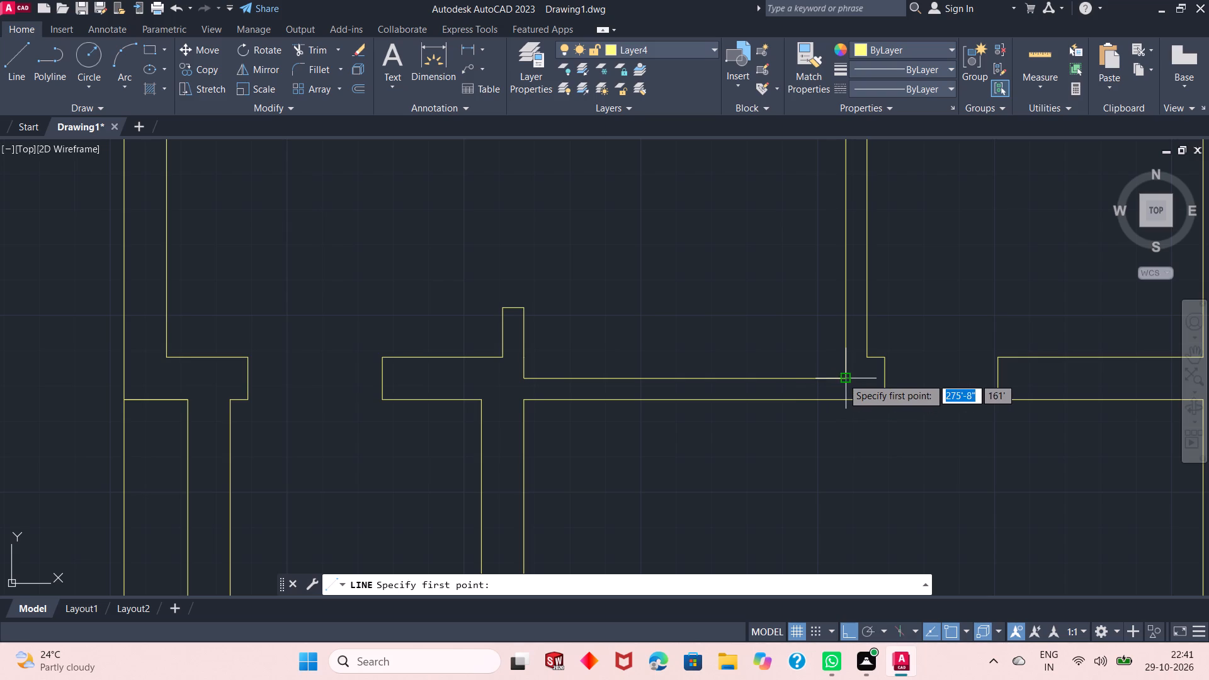
pyautogui.click(865, 358)
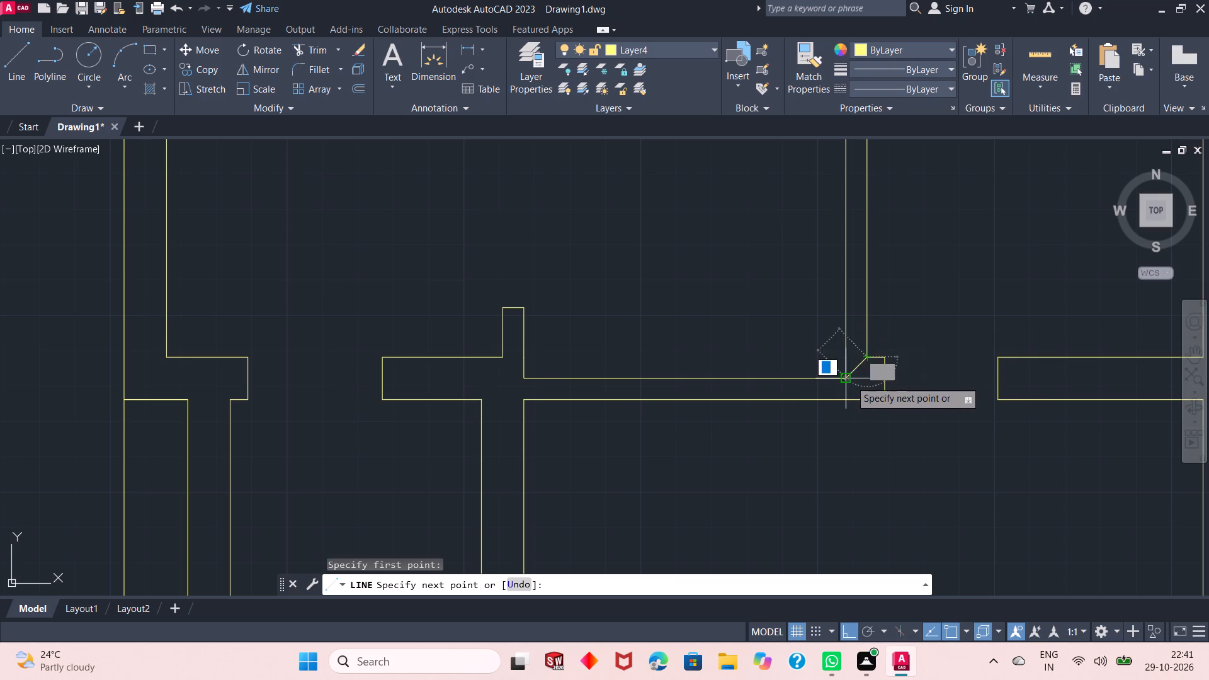
pyautogui.click(869, 380)
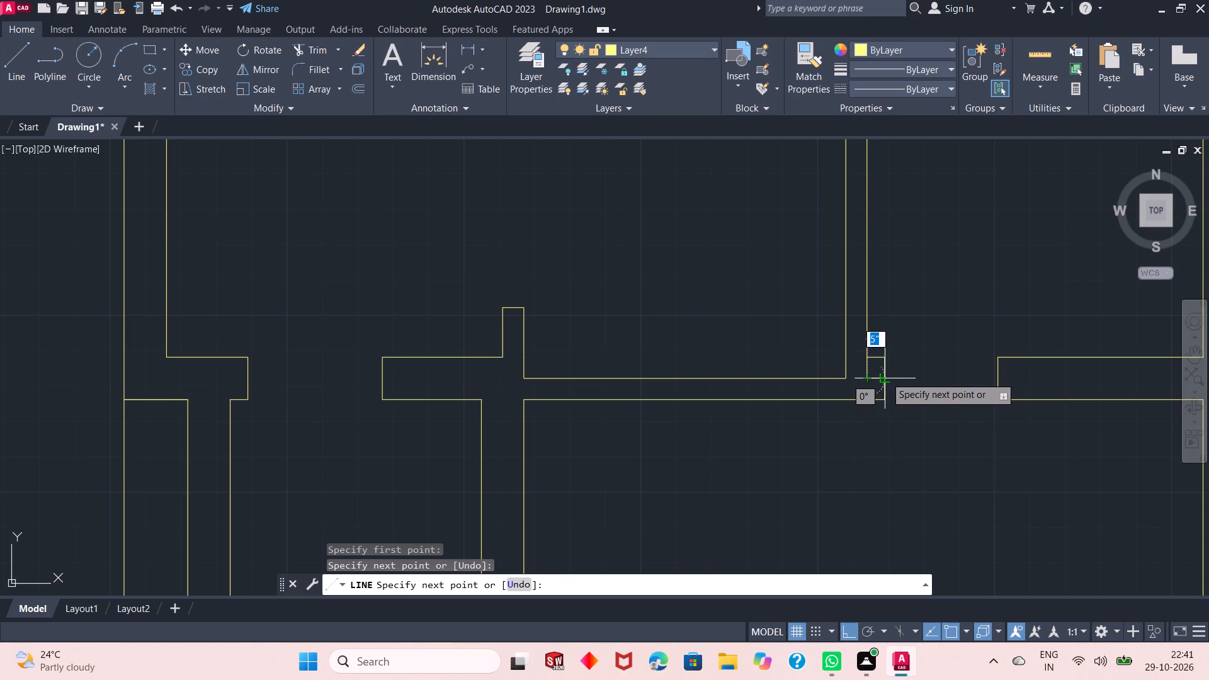
pyautogui.click(885, 377)
pyautogui.rightClick(903, 369)
pyautogui.click(931, 376)
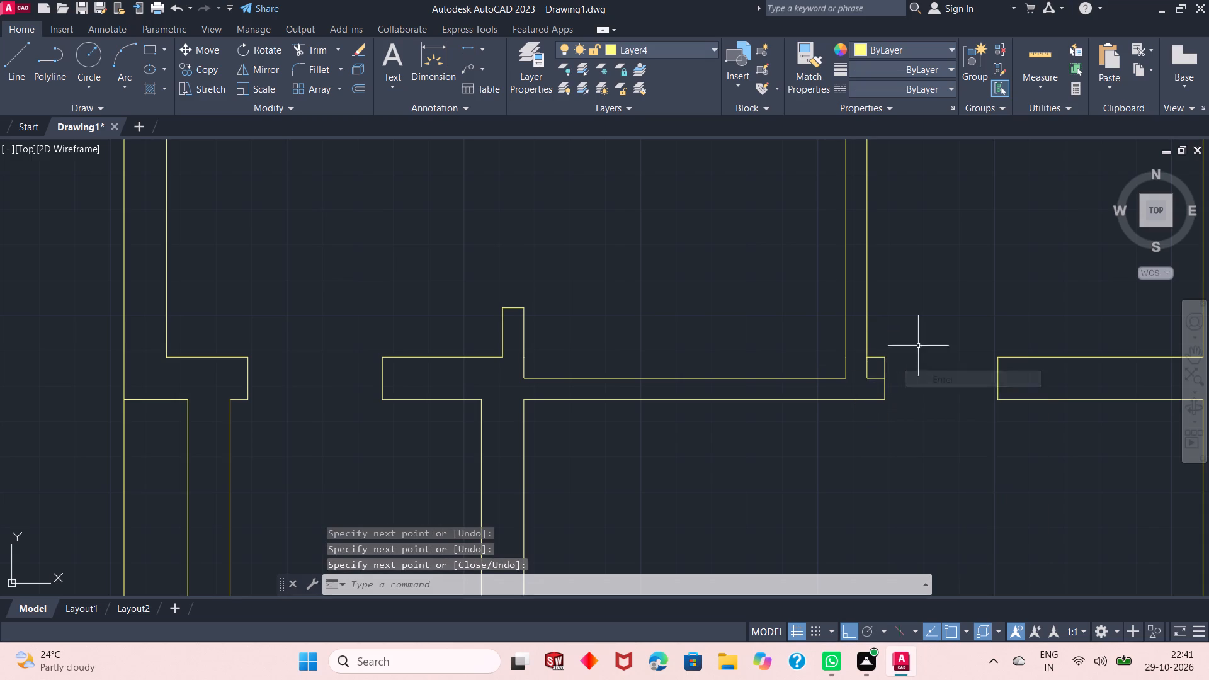
# Trim the old north face east of the partition and the jamb line above the new face.
pyautogui.click(312, 55)
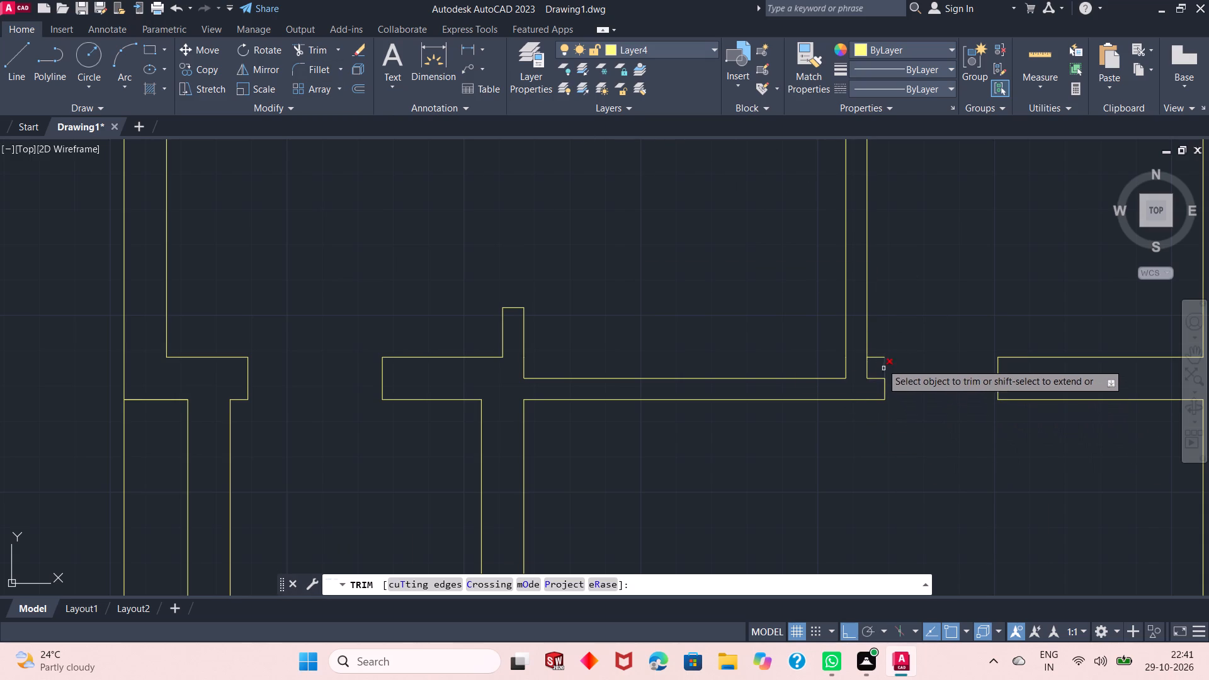
pyautogui.click(878, 356)
pyautogui.click(888, 369)
pyautogui.click(885, 363)
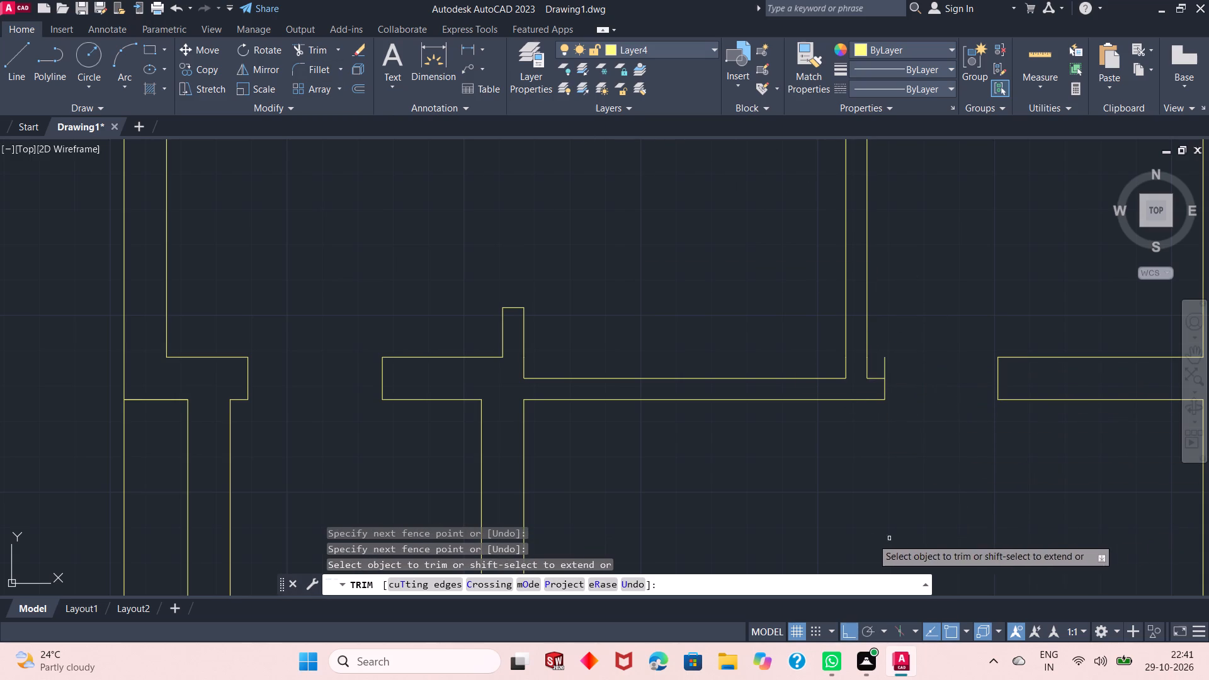
pyautogui.click(885, 360)
pyautogui.rightClick(911, 375)
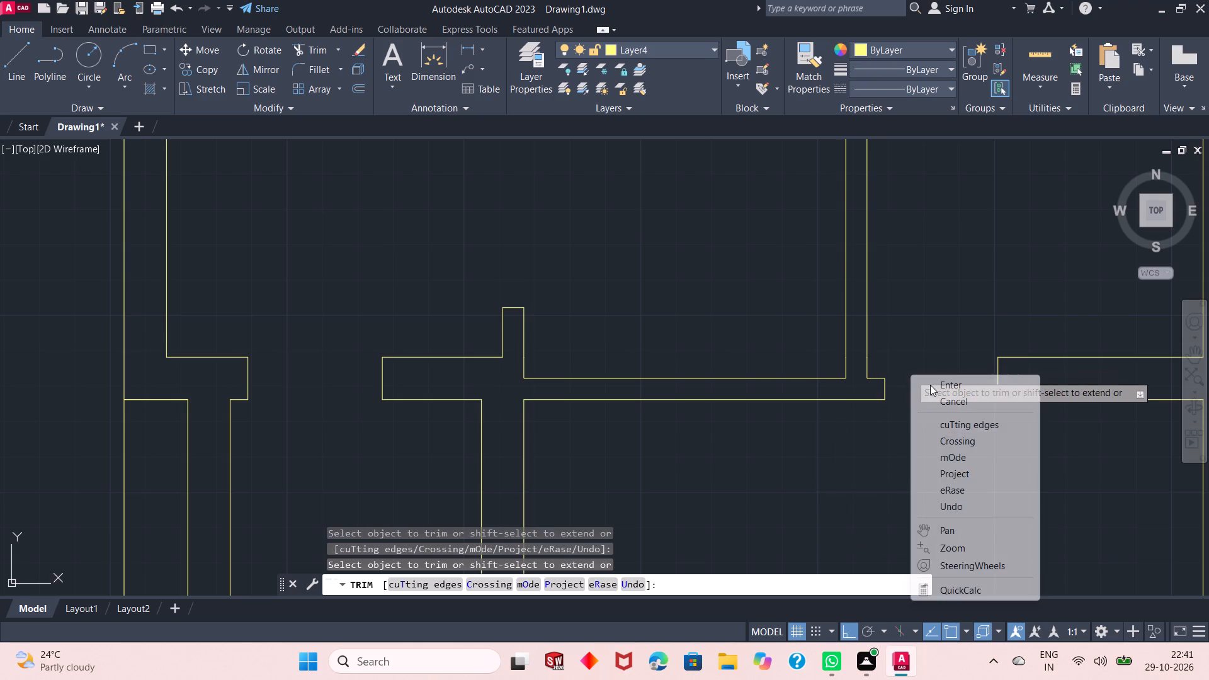
pyautogui.click(934, 385)
# Draw a line from the stub's northeast corner east to the partition's west face, closing off the recess along the wall.
pyautogui.scroll(-1, 763, 470)
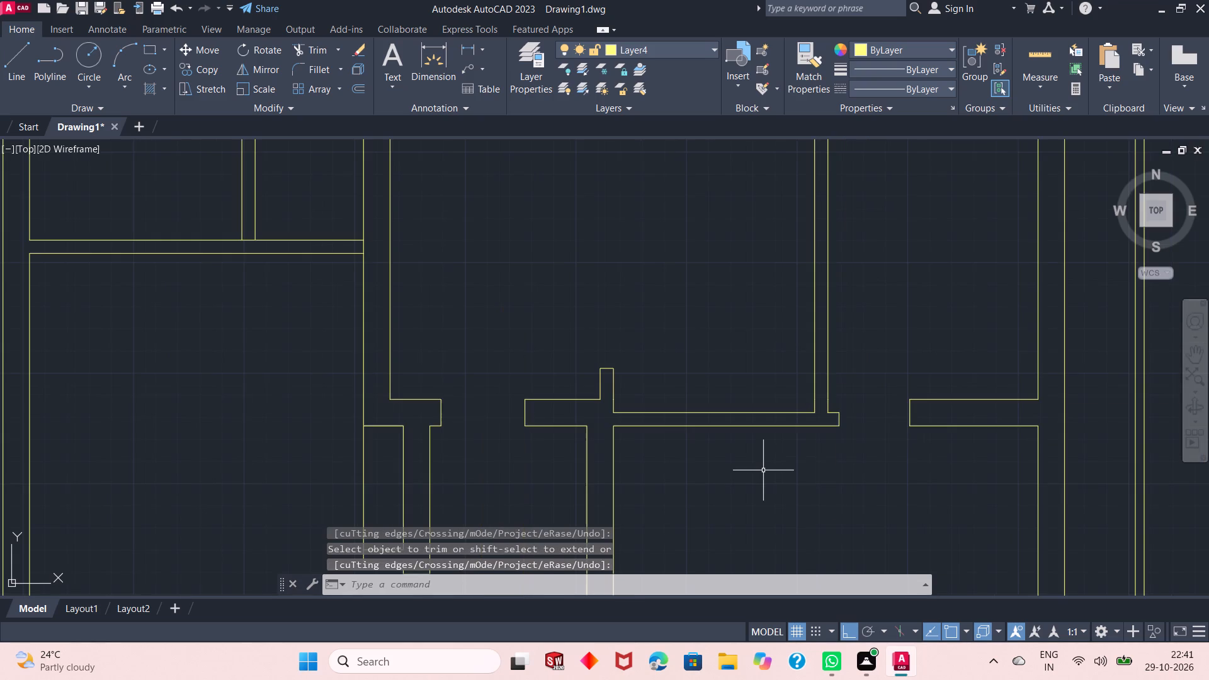
pyautogui.scroll(-2, 799, 432)
pyautogui.scroll(-1, 846, 376)
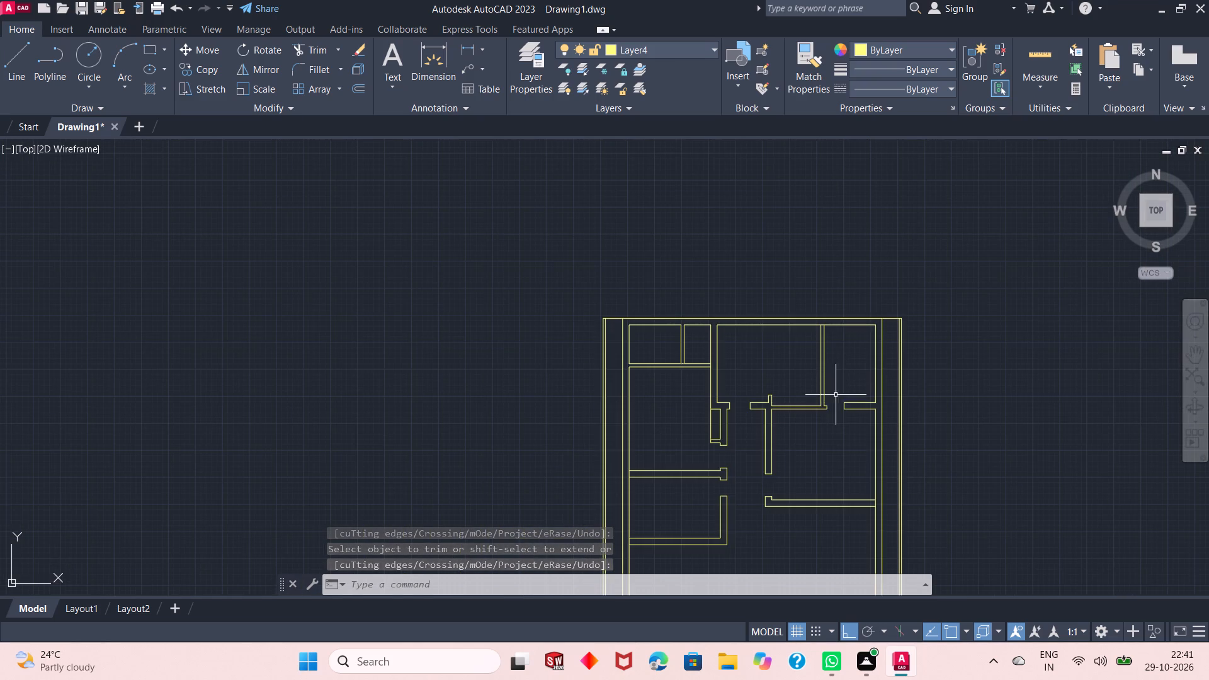
pyautogui.scroll(2, 780, 427)
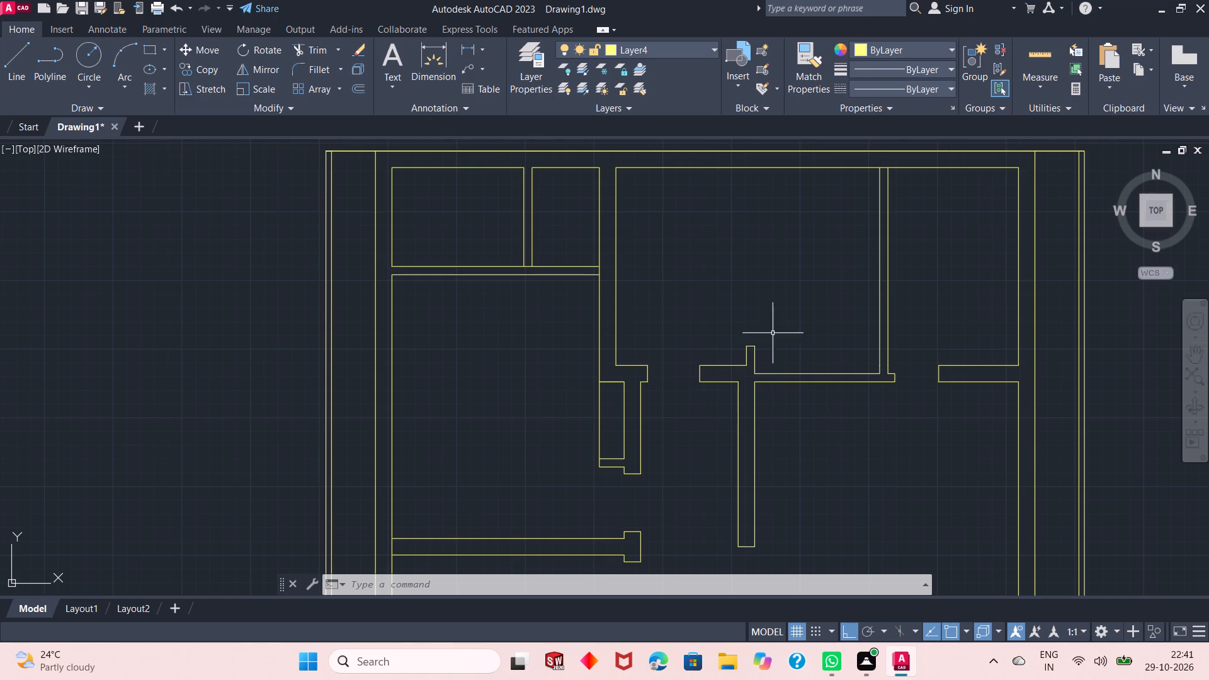
pyautogui.click(33, 67)
pyautogui.click(12, 64)
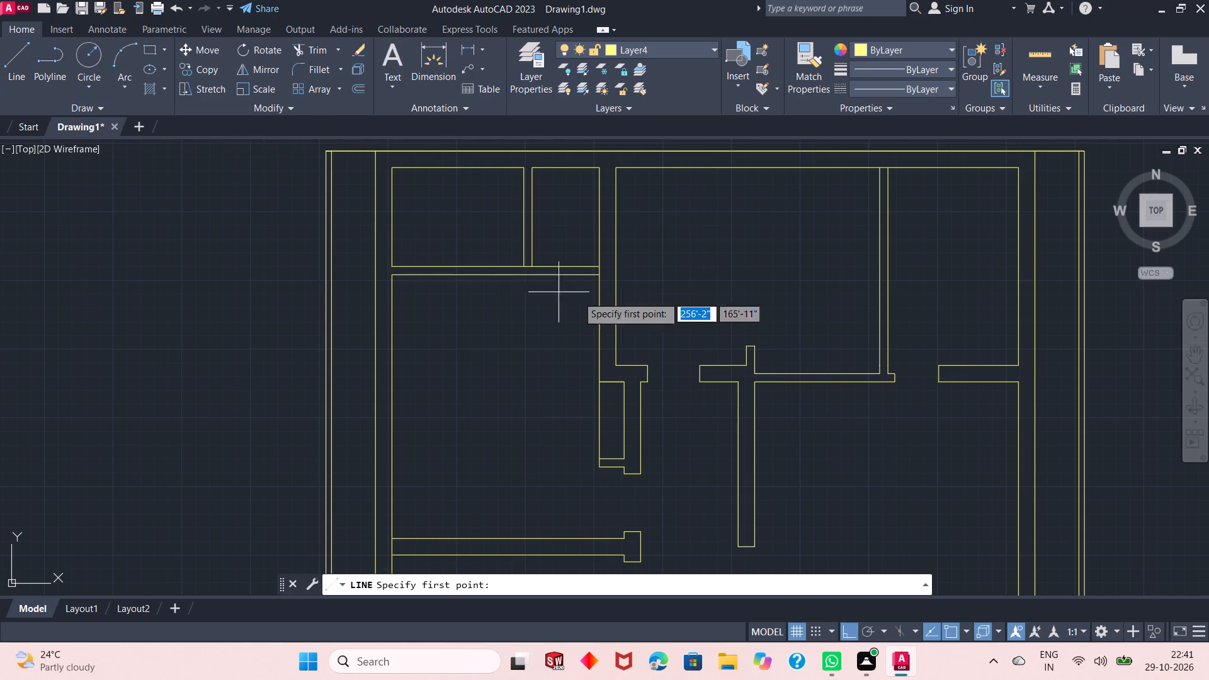
pyautogui.scroll(1, 767, 348)
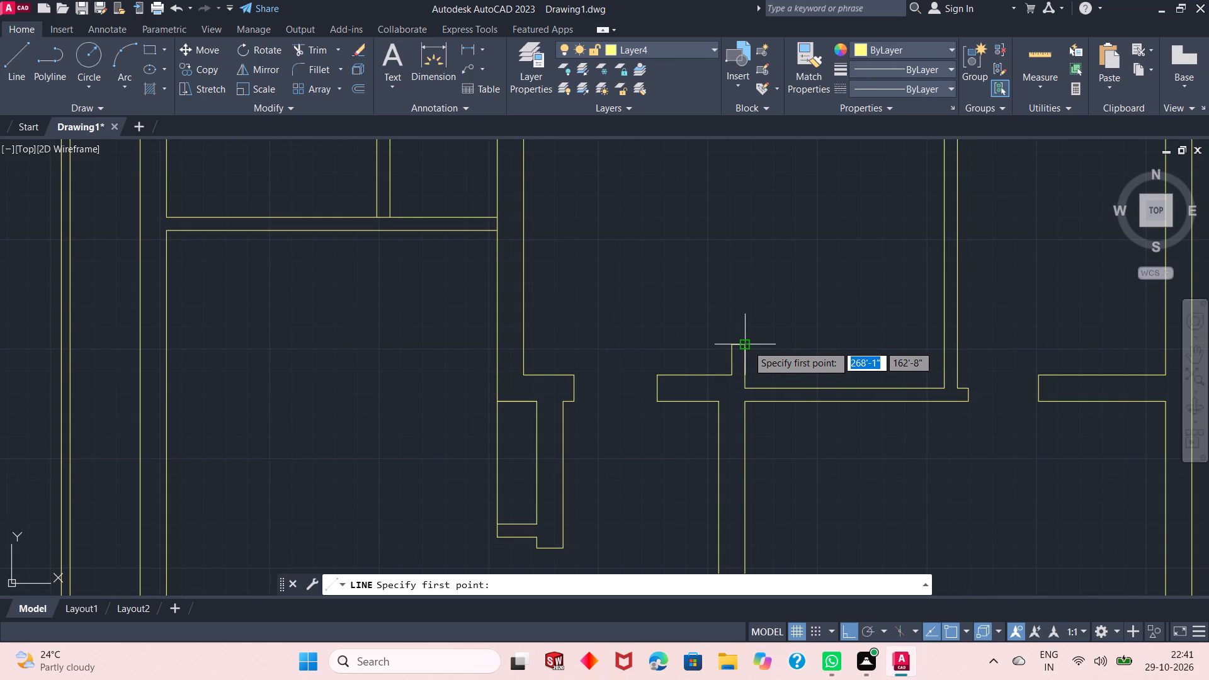
pyautogui.click(747, 344)
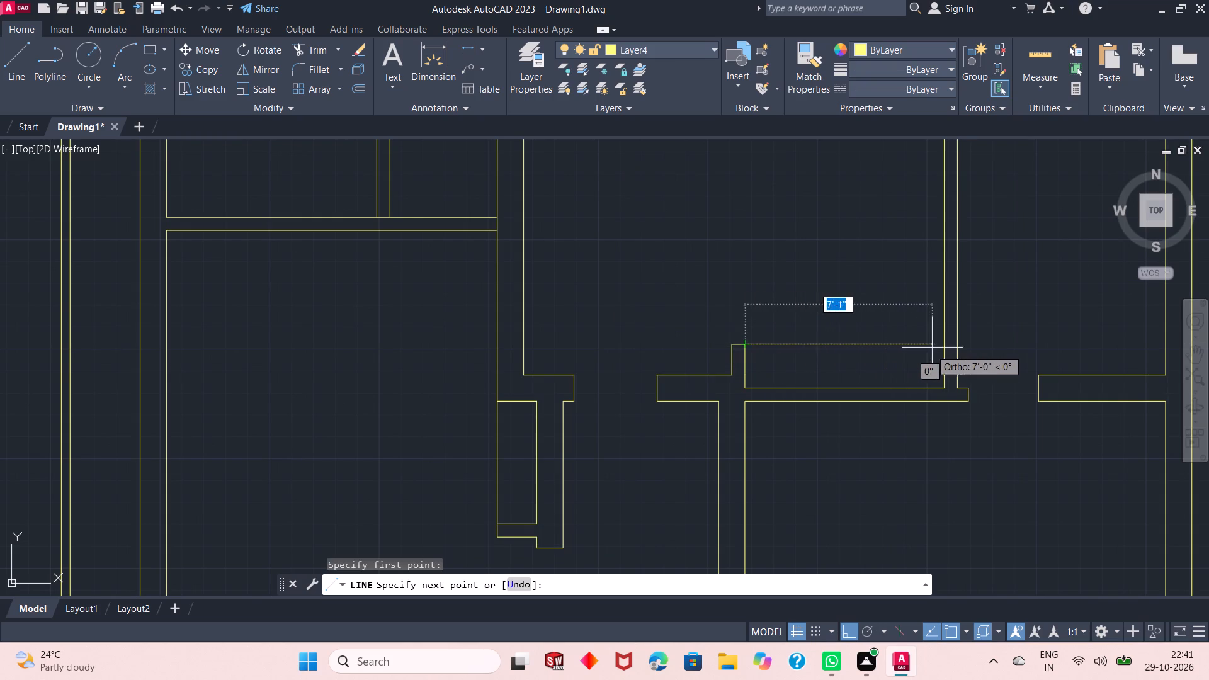
pyautogui.click(944, 343)
pyautogui.rightClick(903, 297)
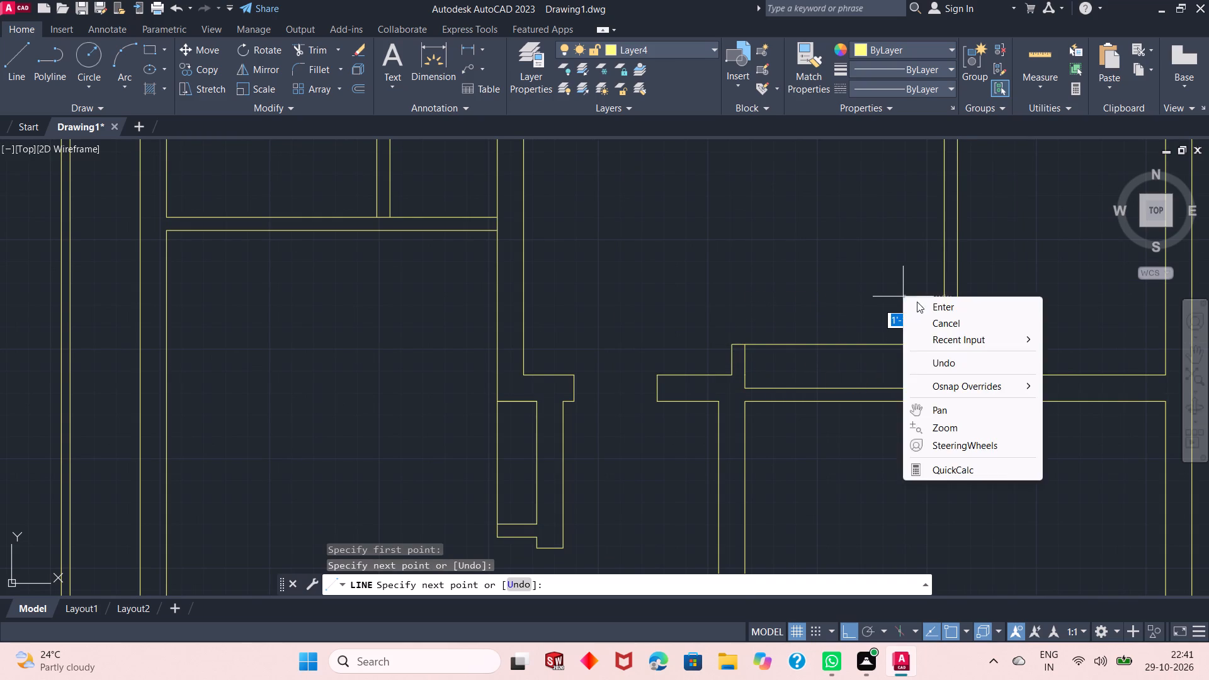
pyautogui.click(926, 305)
pyautogui.scroll(-1, 738, 468)
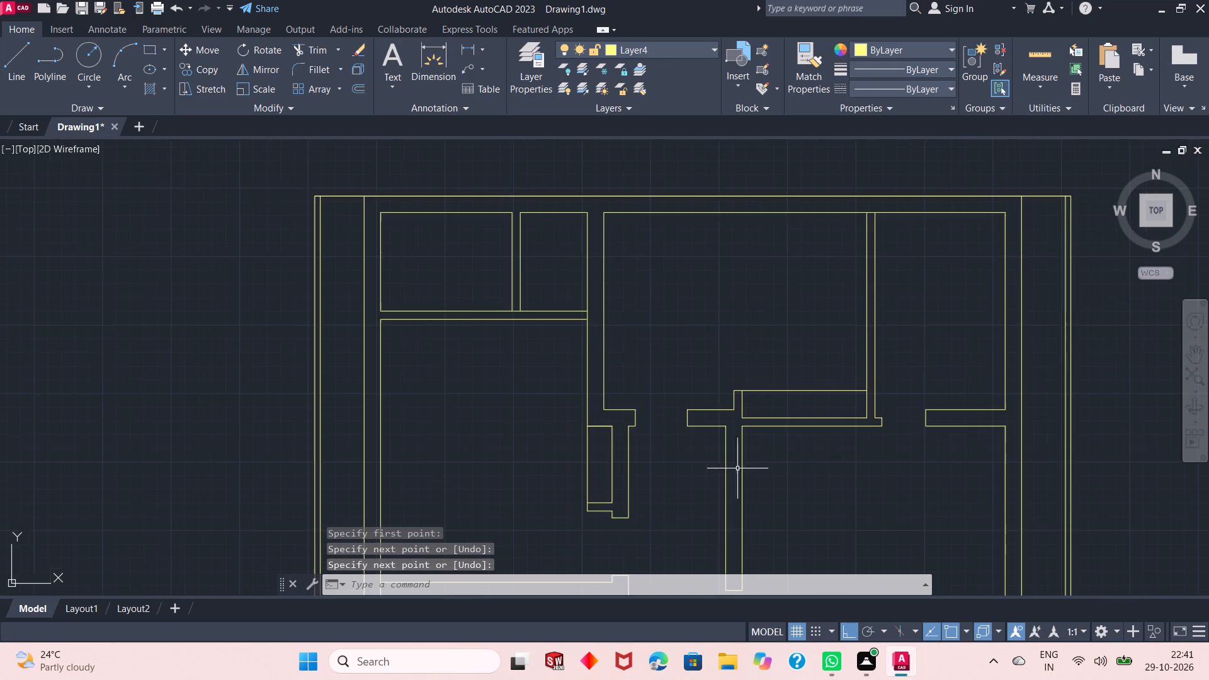
# Trim the north wall's inner line where it crosses the top of the partition between the rear middle and east rooms.
pyautogui.scroll(-1, 737, 468)
pyautogui.scroll(1, 837, 388)
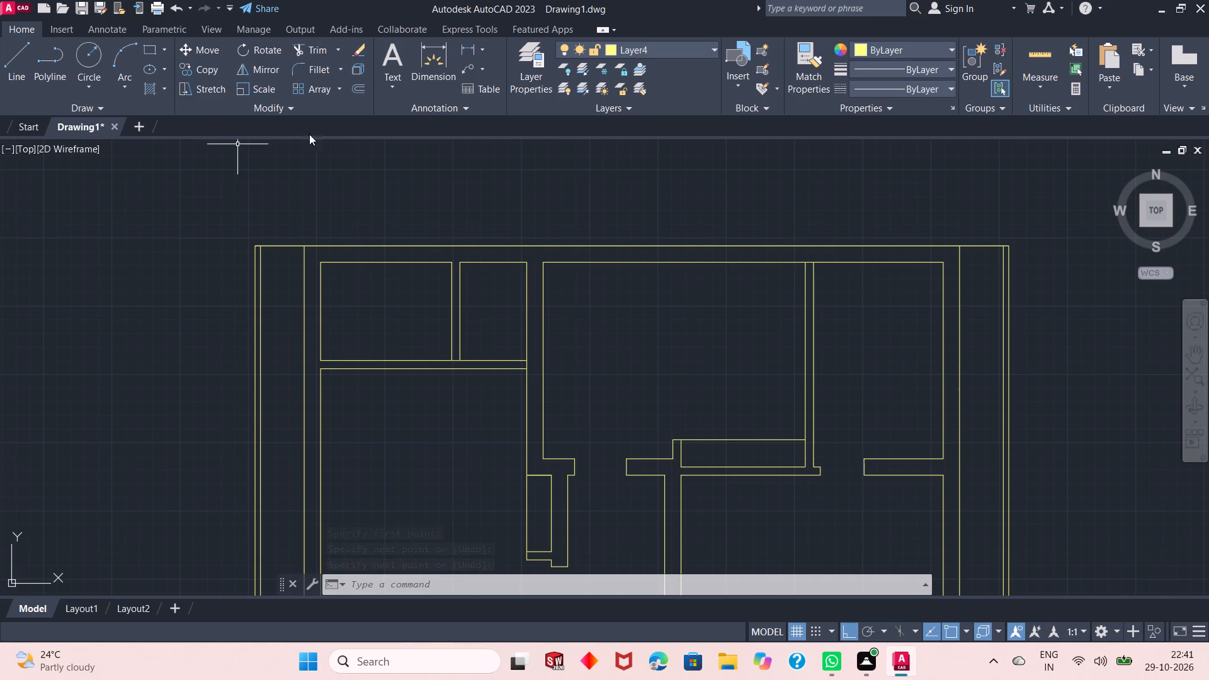
pyautogui.click(306, 44)
pyautogui.click(808, 261)
pyautogui.rightClick(684, 209)
pyautogui.click(715, 214)
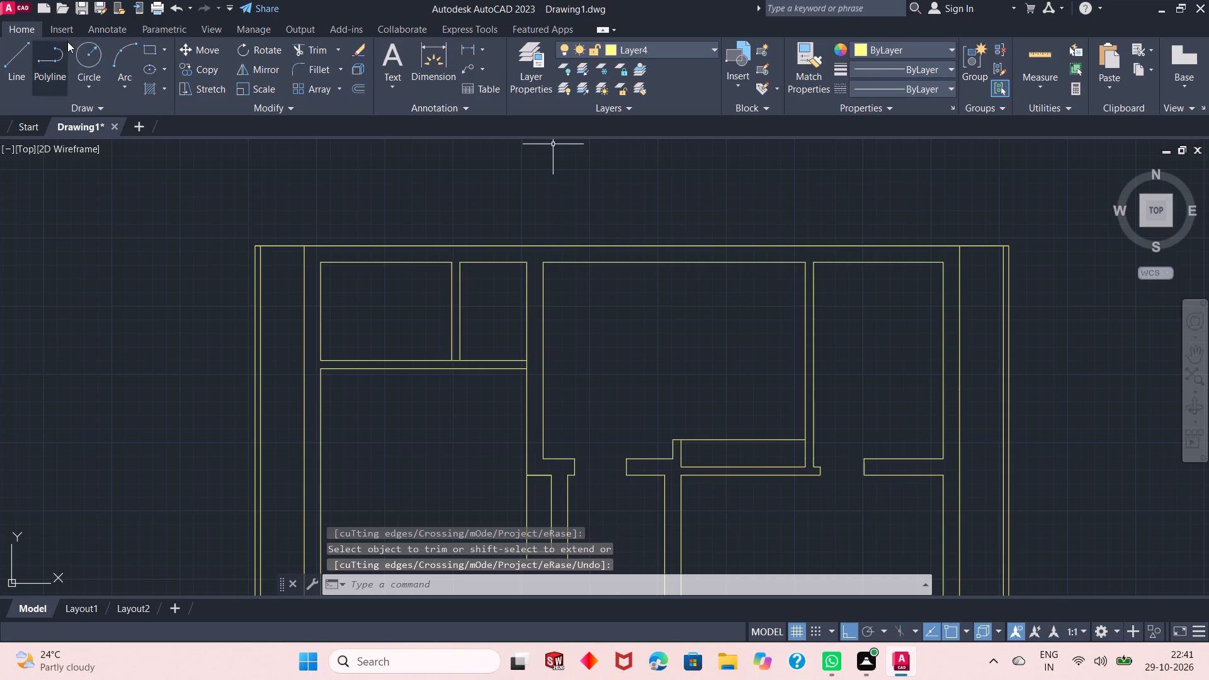
# Offset the rear east room's north wall line 5'9" to the south.
pyautogui.click(353, 86)
pyautogui.rightClick(603, 188)
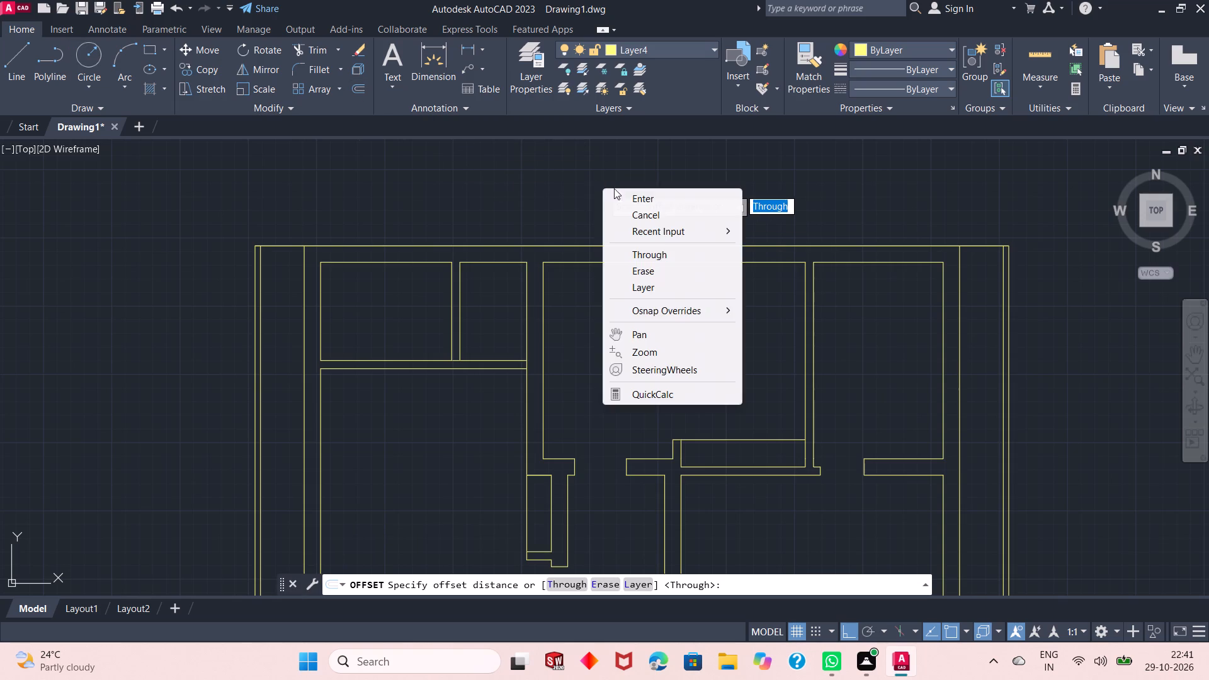
pyautogui.click(639, 199)
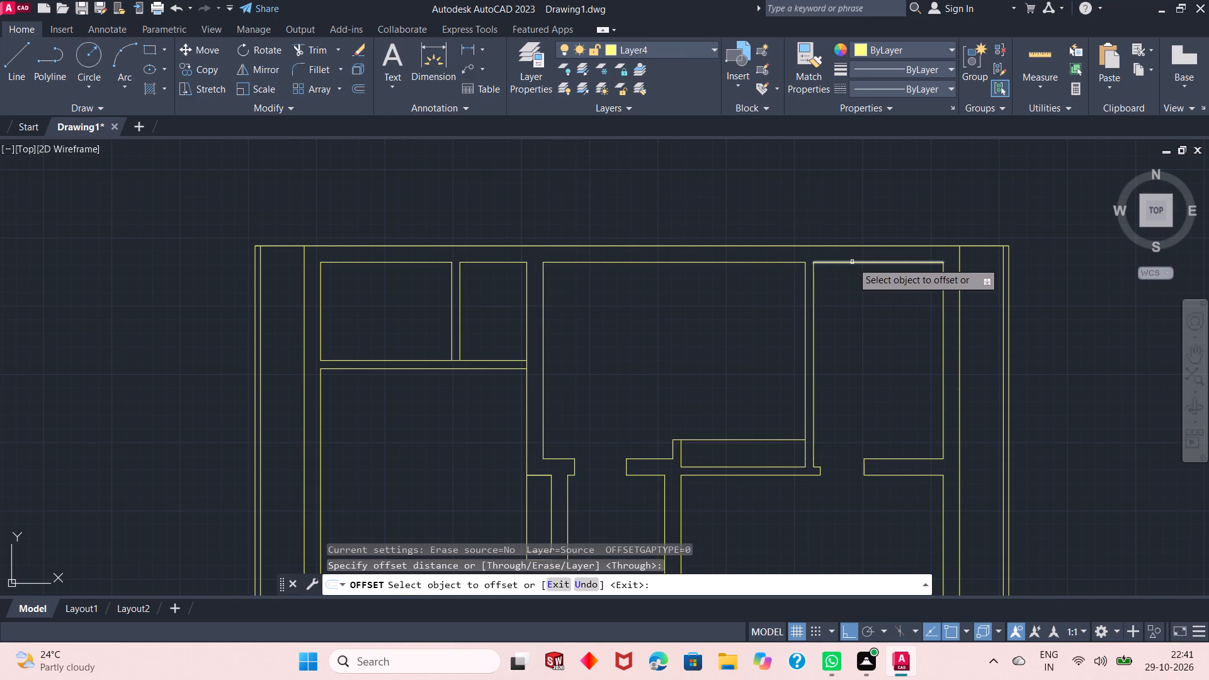
pyautogui.click(853, 262)
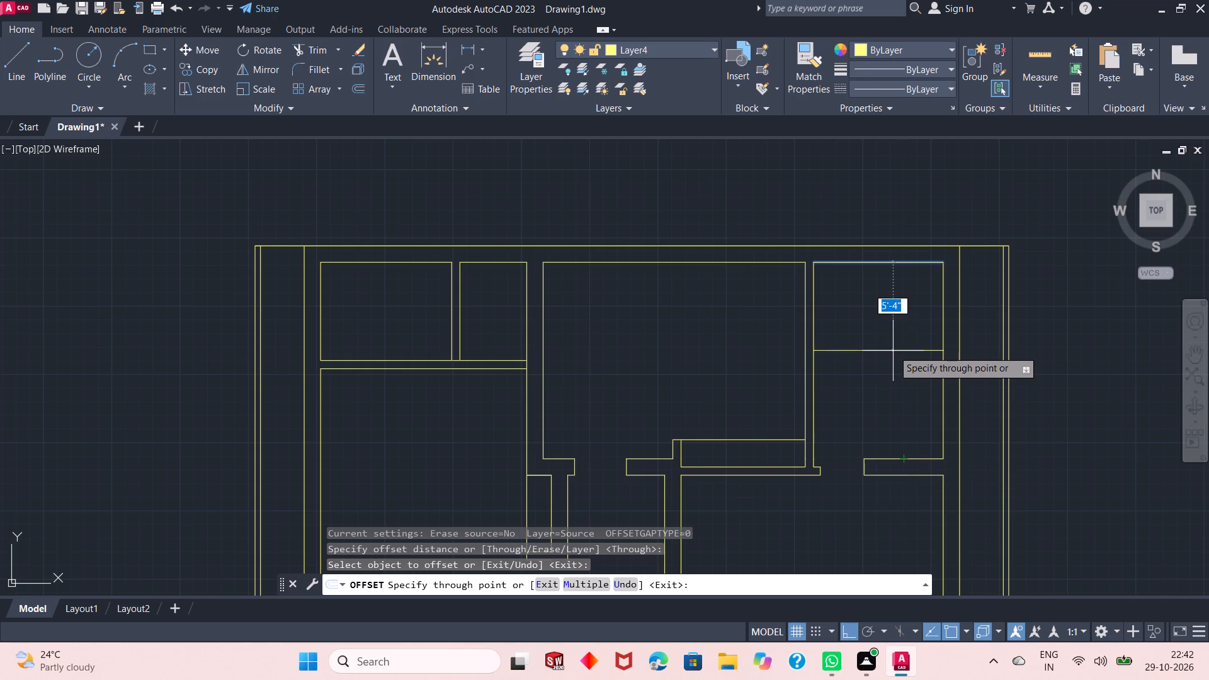
pyautogui.press('6')
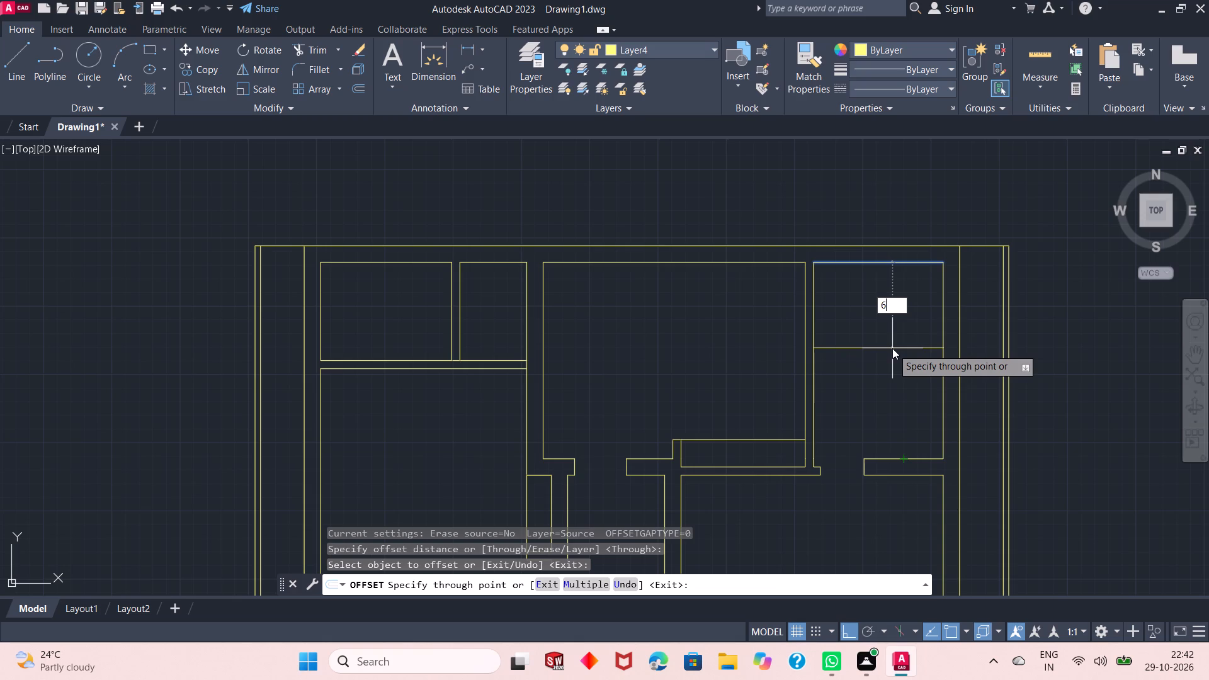
pyautogui.press('BackSpace')
pyautogui.write("5'")
pyautogui.press('9')
pyautogui.hotkey('shift', '"')
pyautogui.press('Return')
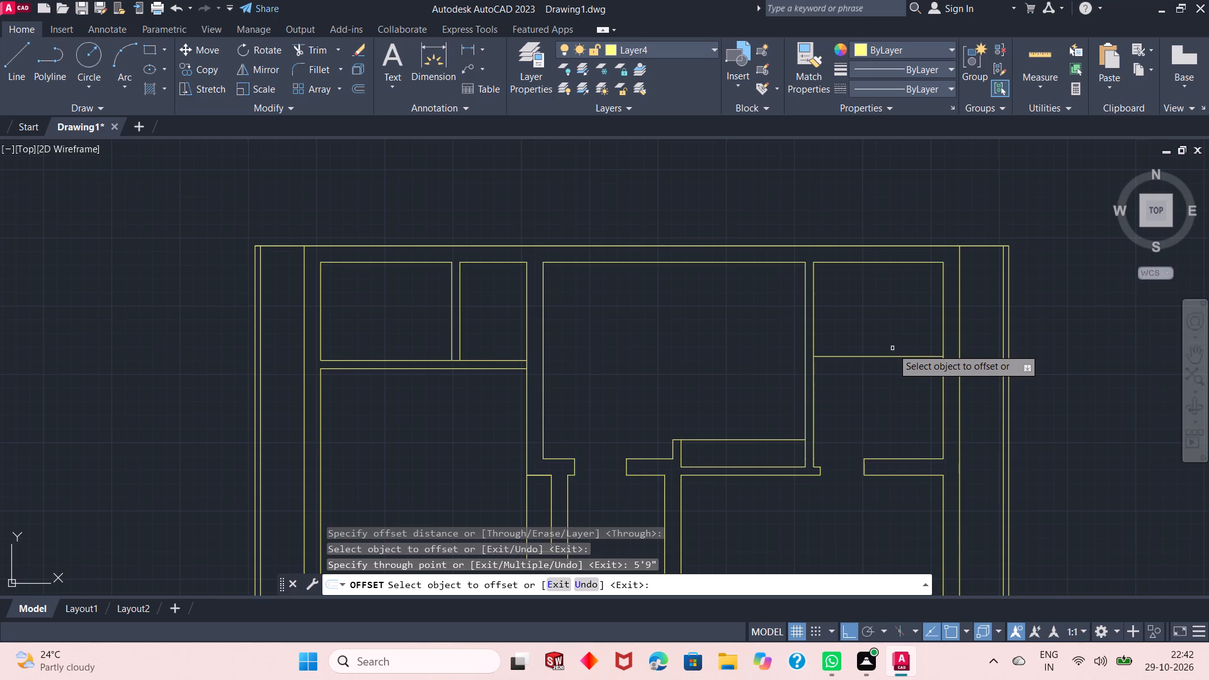
# Offset the new cross line 6" further south to form a partition across the rear east room.
pyautogui.click(897, 357)
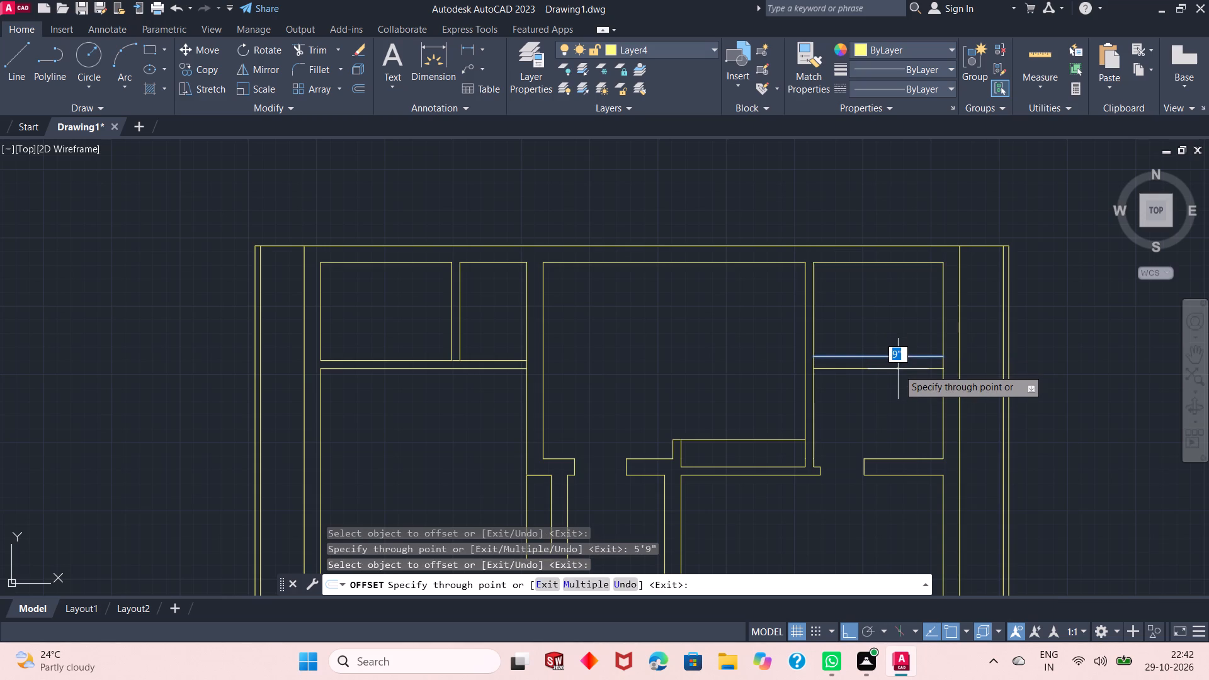
pyautogui.press('6')
pyautogui.hotkey('shift', '"')
pyautogui.press('Return')
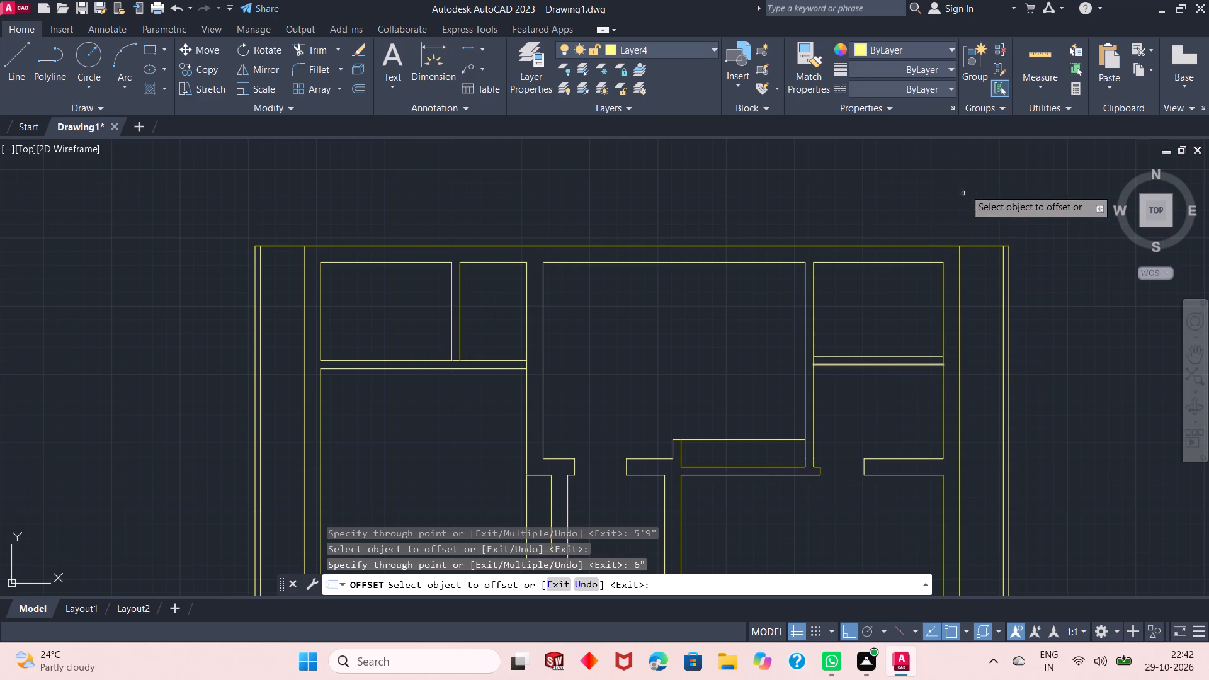
pyautogui.rightClick(910, 192)
pyautogui.click(918, 202)
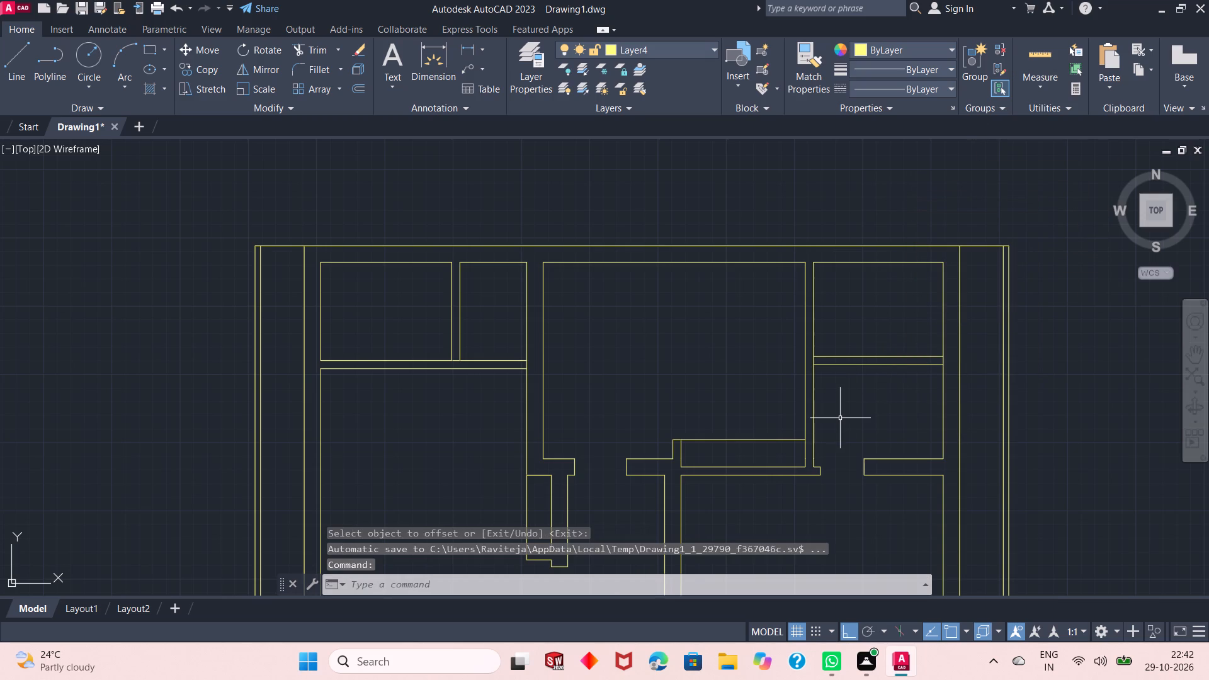
# Trim the wall lines crossing both ends of the new 6" partition so it joins the side walls.
pyautogui.click(305, 46)
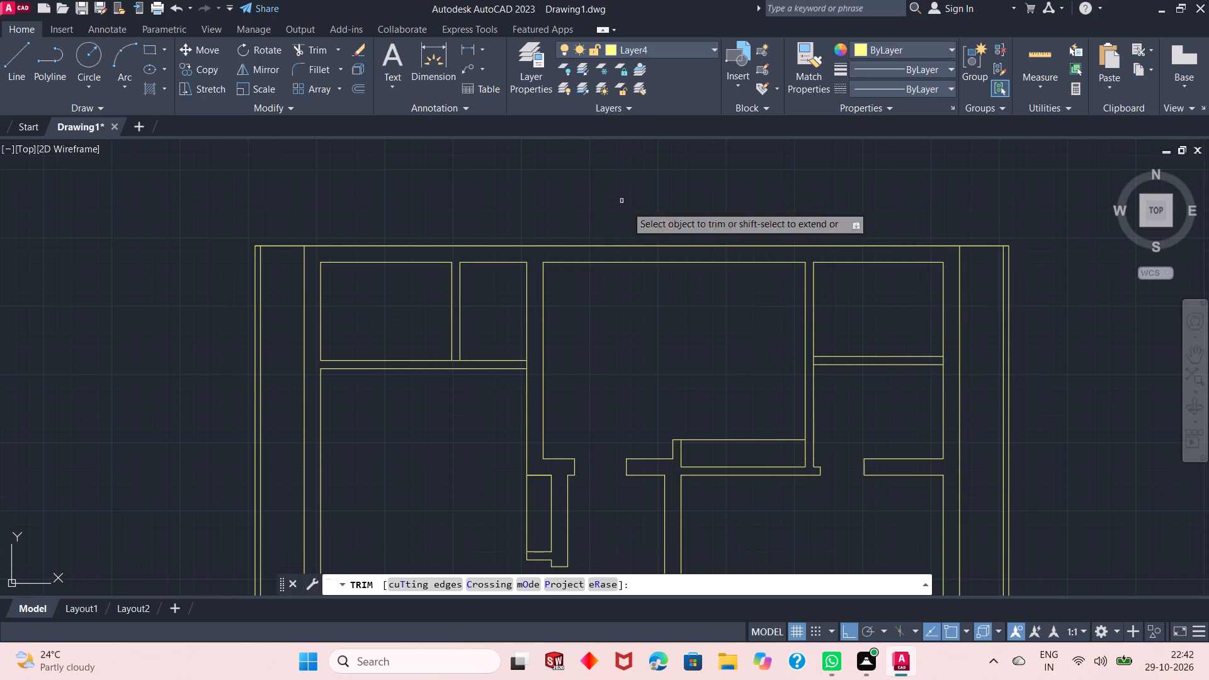
pyautogui.click(814, 360)
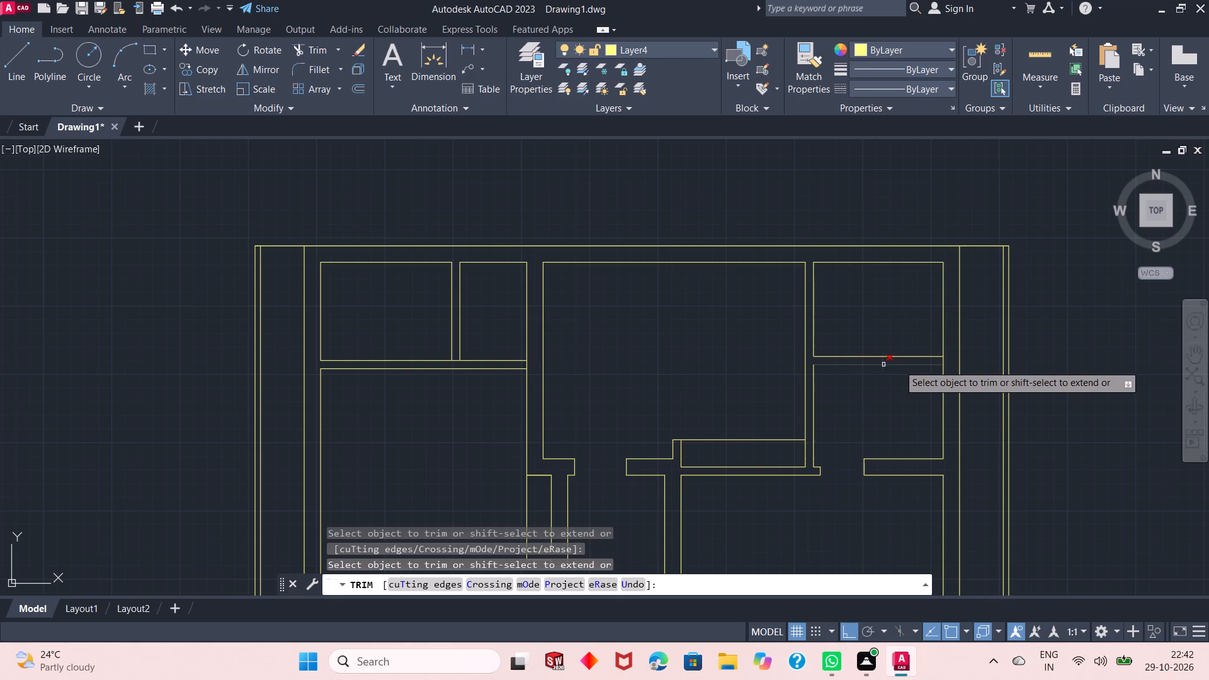
pyautogui.click(946, 361)
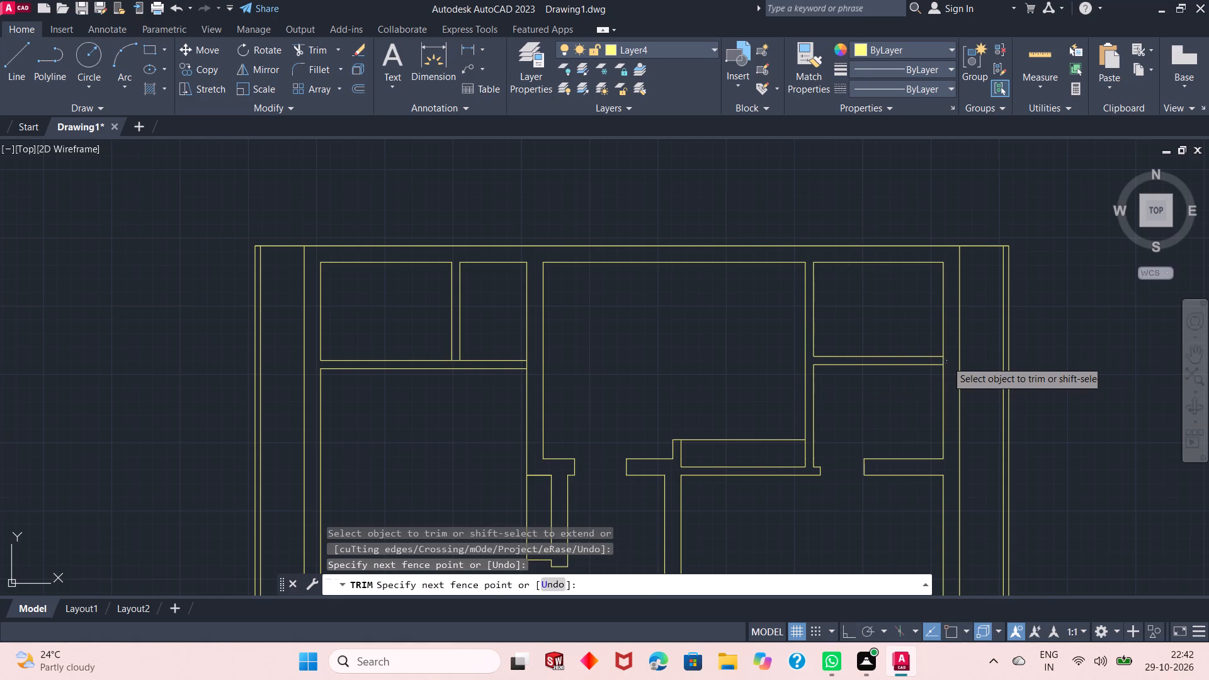
pyautogui.click(940, 361)
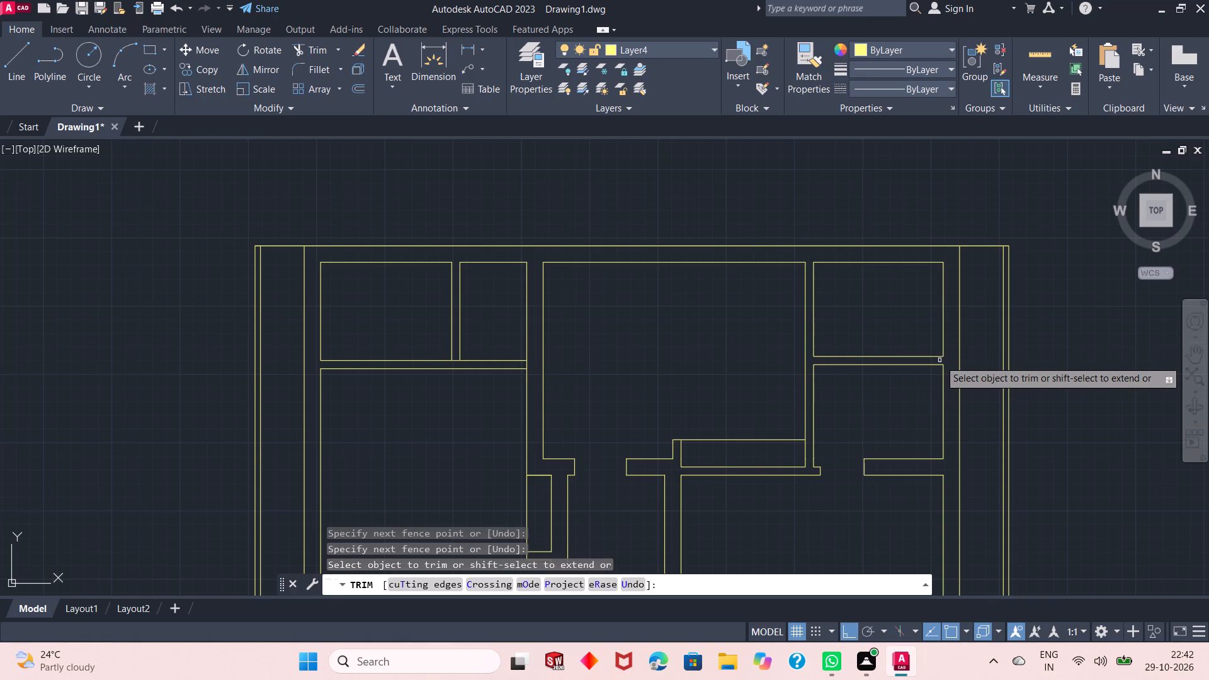
pyautogui.rightClick(838, 378)
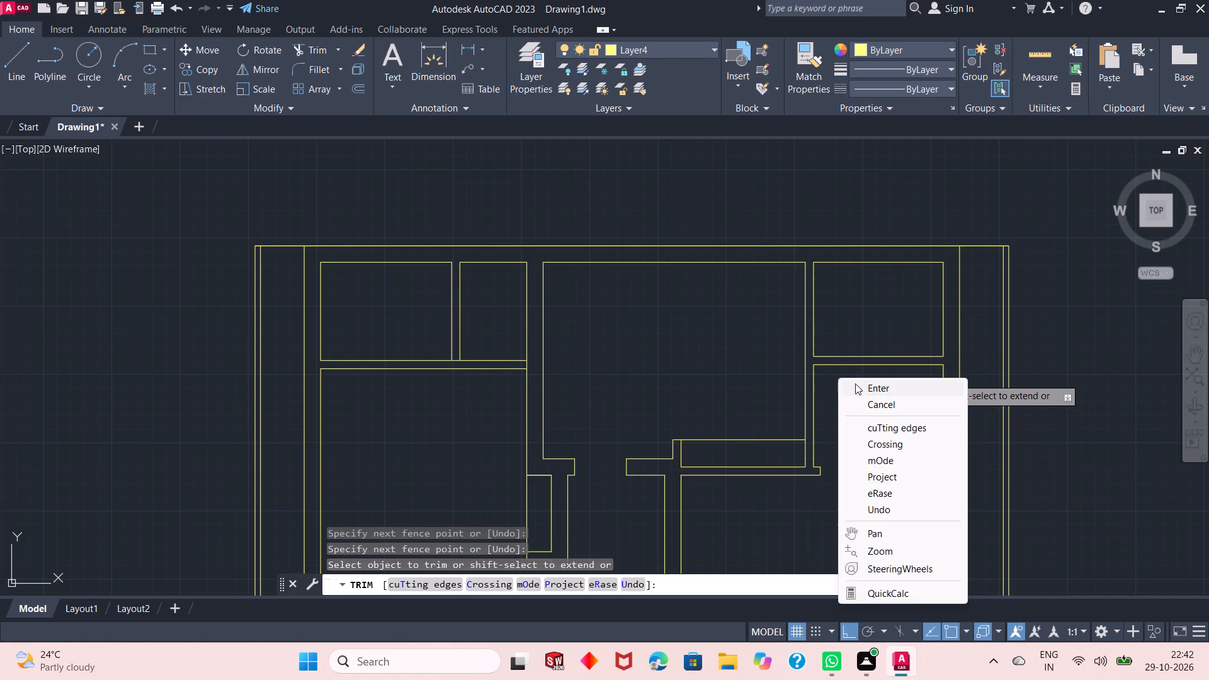
pyautogui.click(855, 383)
# From the east door jamb's north corner, draw lines 3" east, 5" north, and east to the room's east wall.
pyautogui.scroll(1, 873, 470)
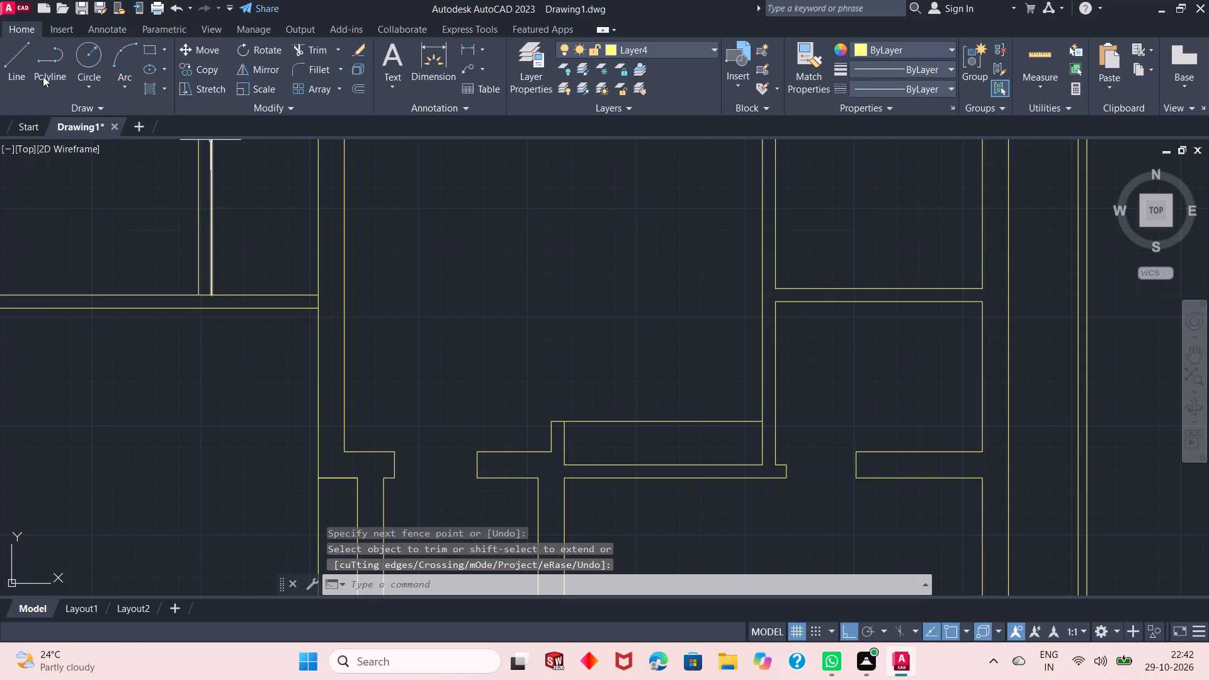
pyautogui.click(31, 67)
pyautogui.scroll(1, 868, 442)
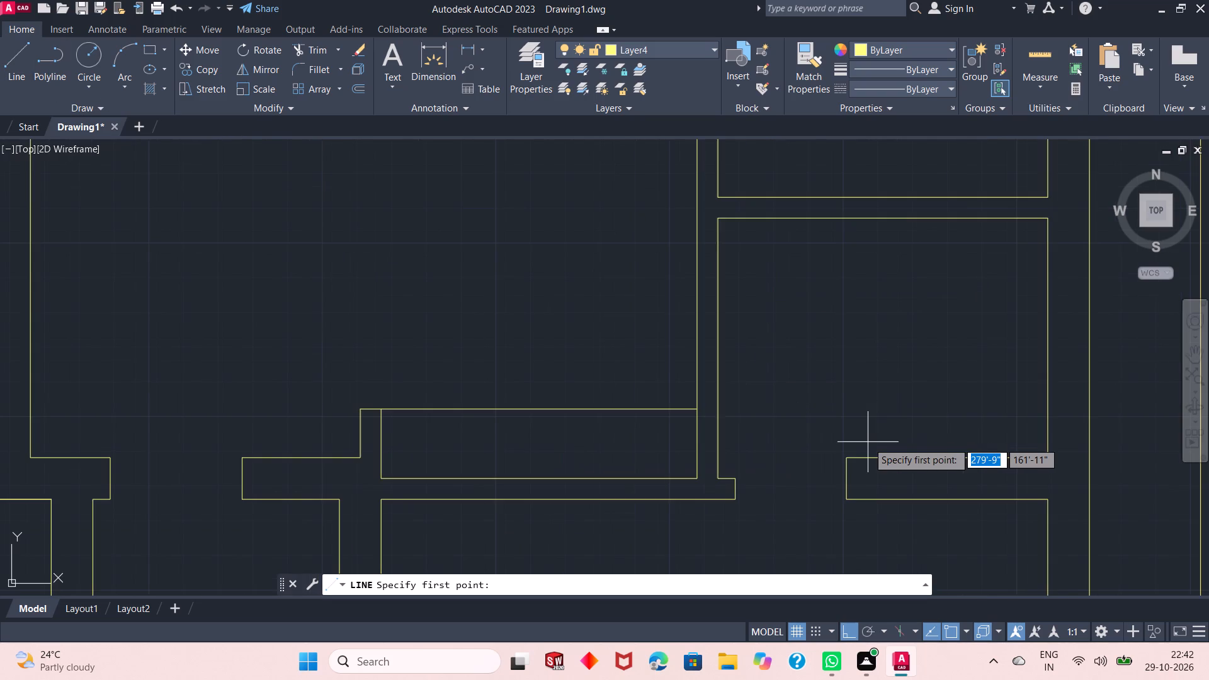
pyautogui.click(849, 458)
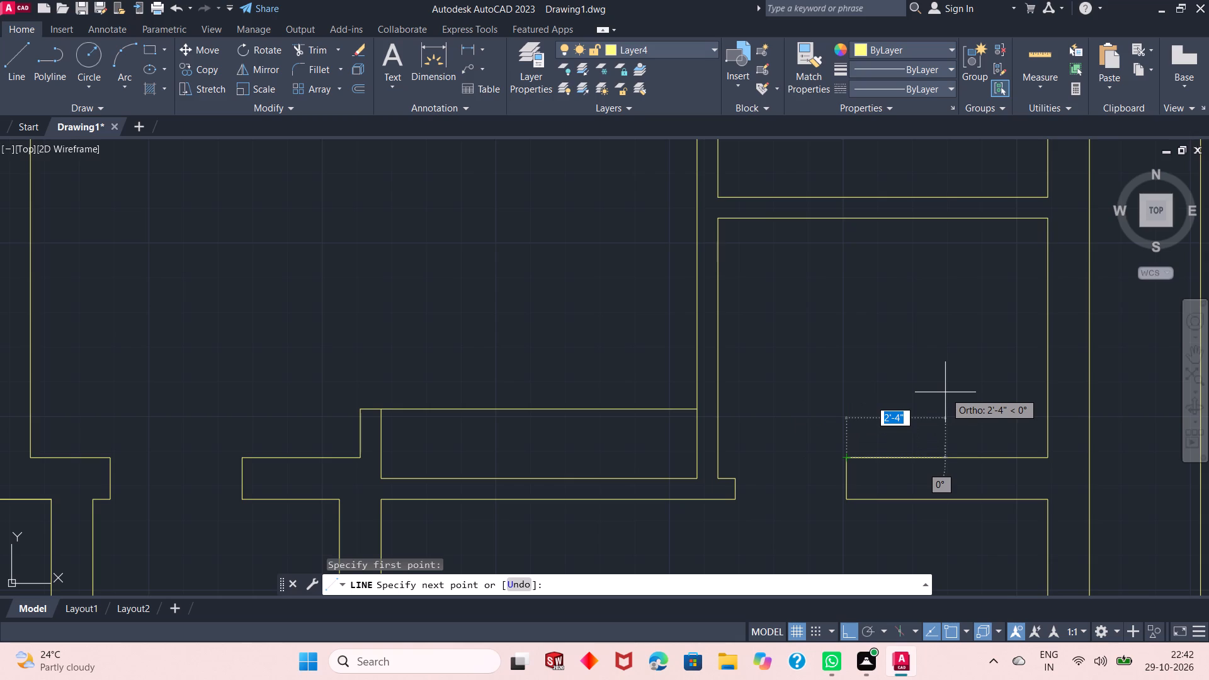
pyautogui.press('3')
pyautogui.hotkey('shift', '"')
pyautogui.press('Return')
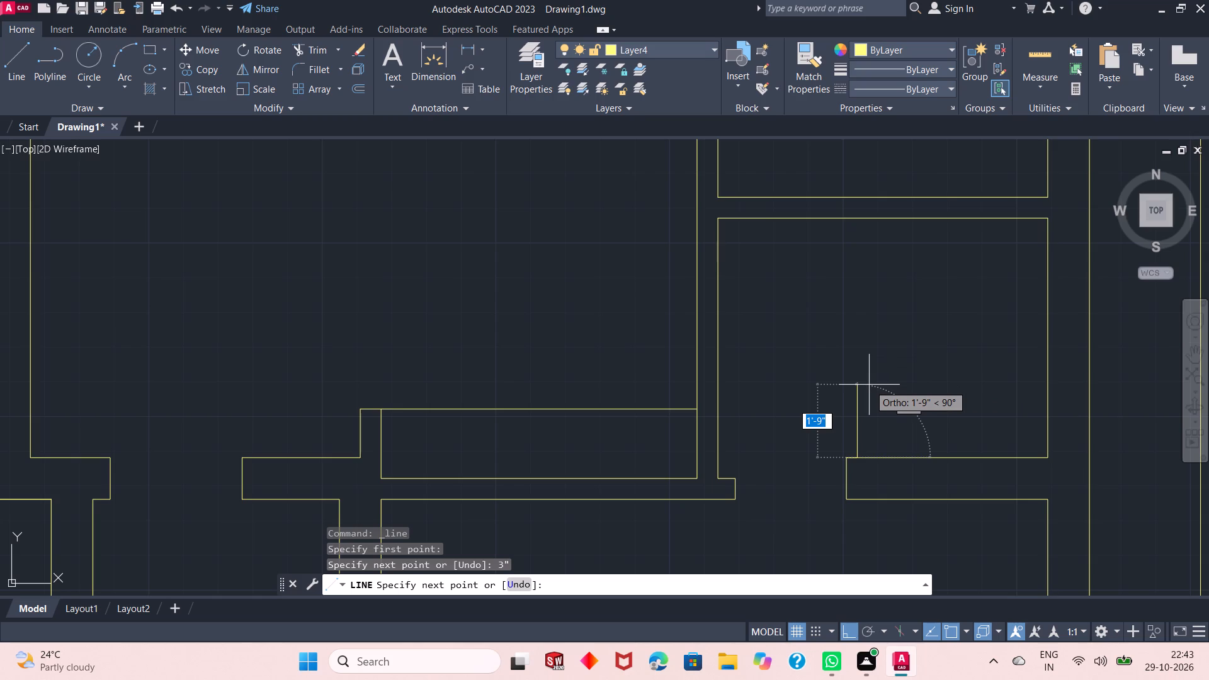
pyautogui.write('5"')
pyautogui.press('Return')
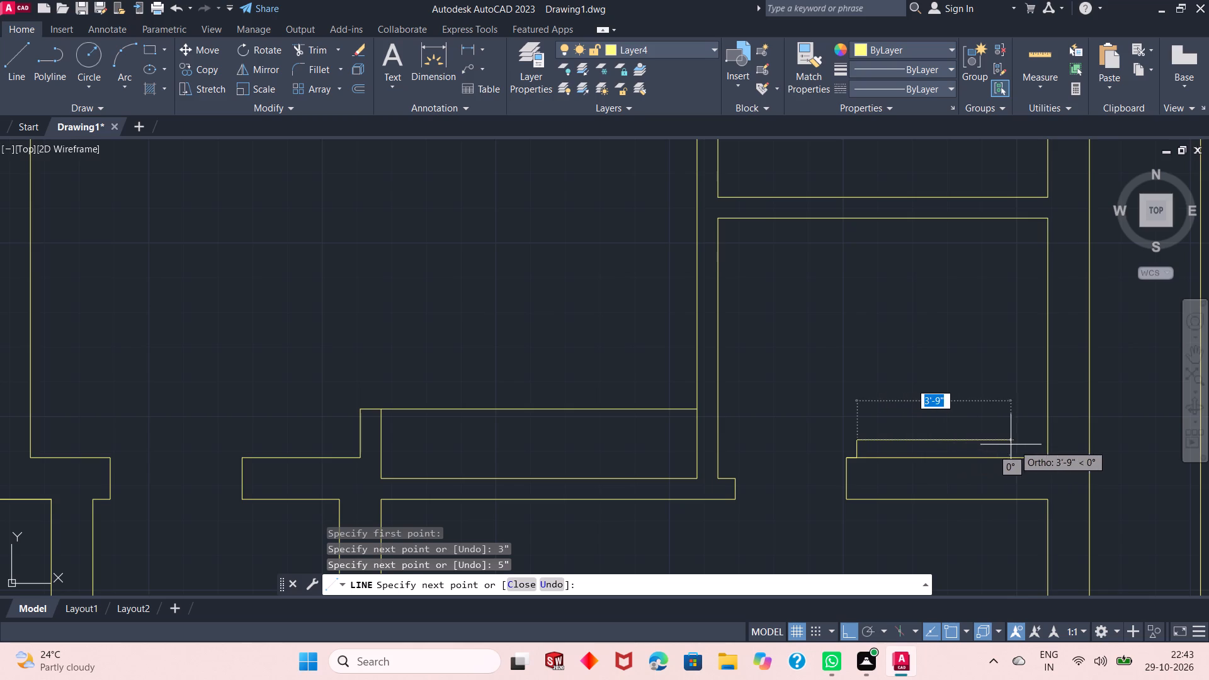
pyautogui.click(1043, 445)
pyautogui.rightClick(1029, 415)
pyautogui.click(1050, 421)
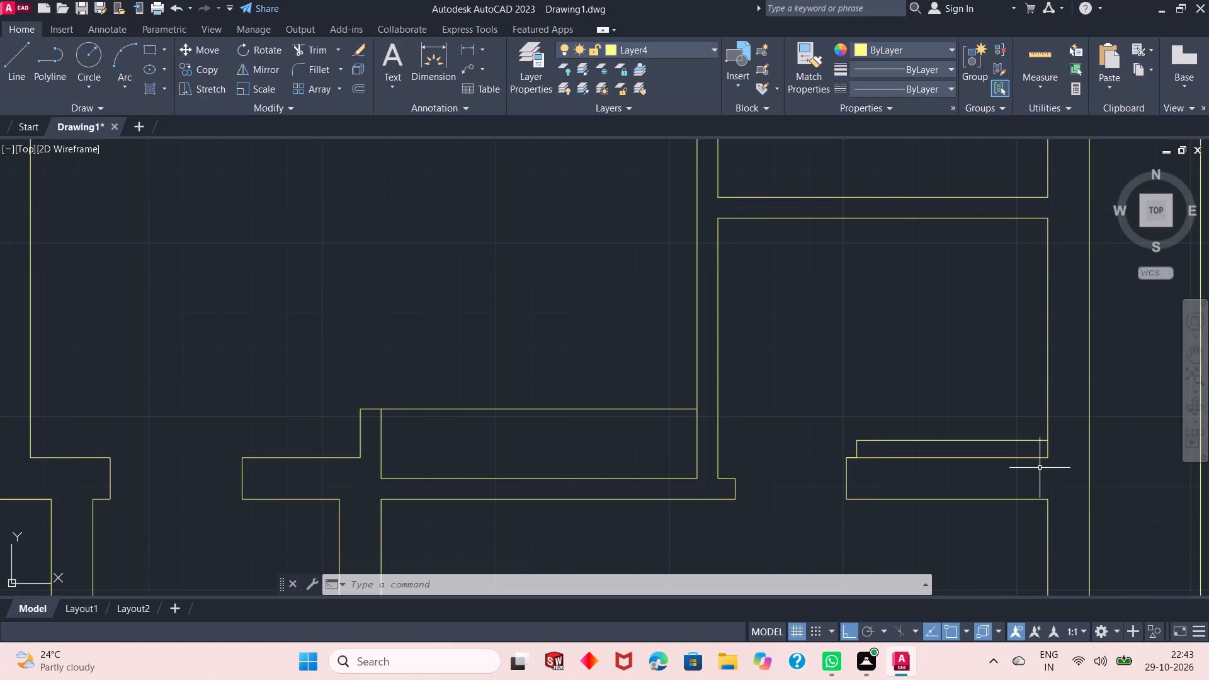
# Trim the east wall's inner line between the new stepped line and the wall's old north face.
pyautogui.click(318, 54)
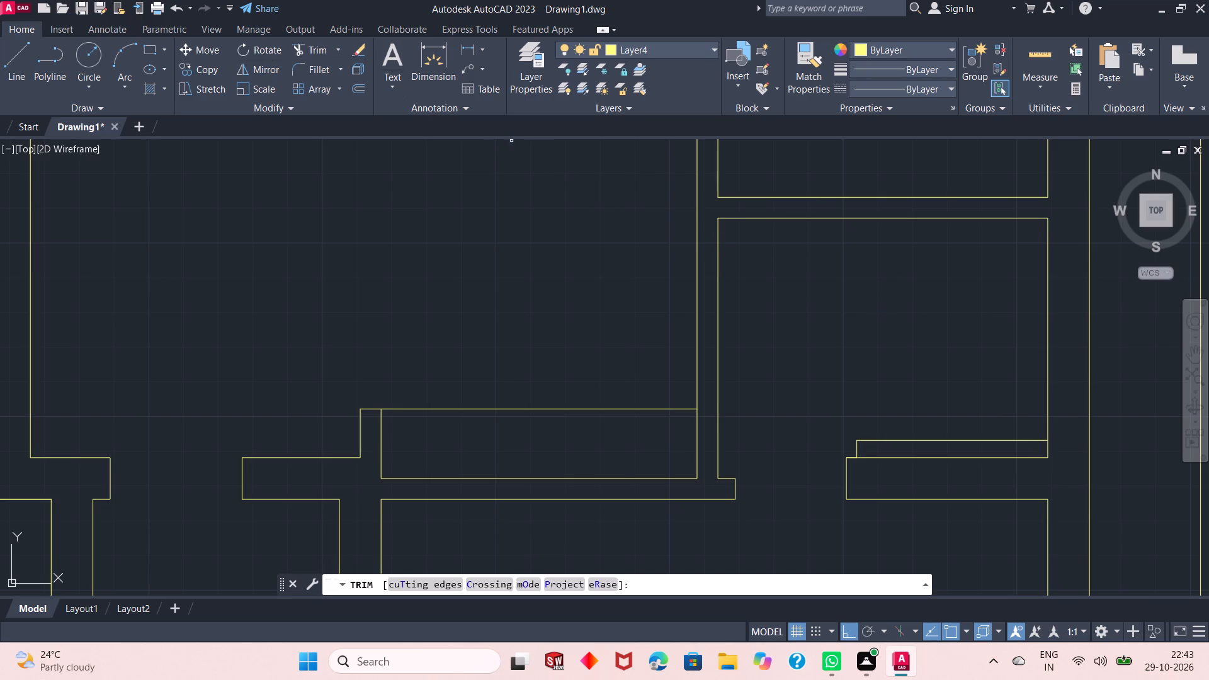
pyautogui.click(1057, 448)
pyautogui.click(1038, 449)
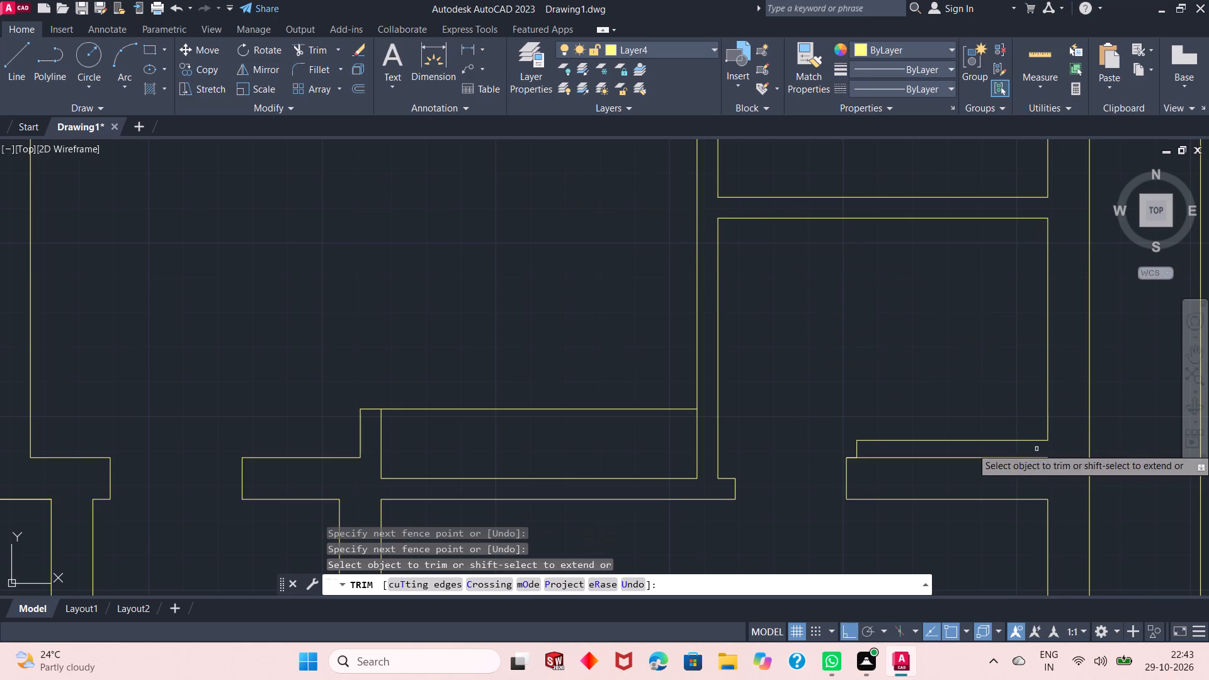
pyautogui.rightClick(848, 360)
pyautogui.click(871, 371)
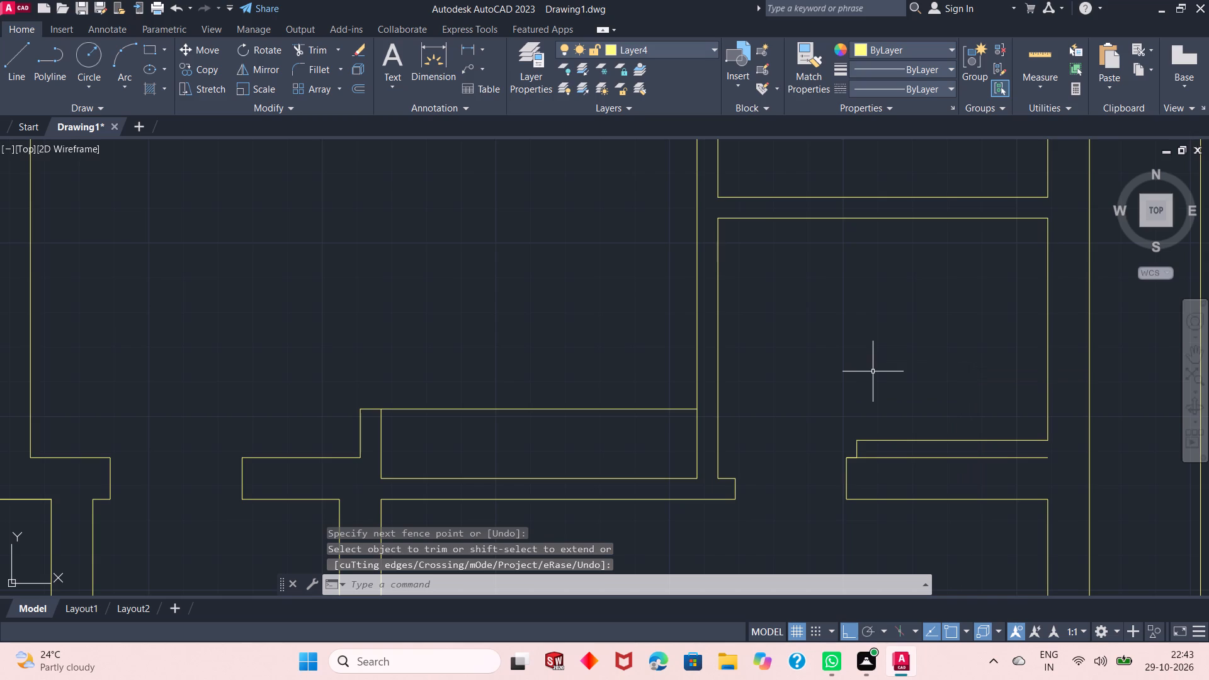
# Draw a vertical line across the wall just east of the door jamb, from its old north face to its south face.
pyautogui.click(26, 68)
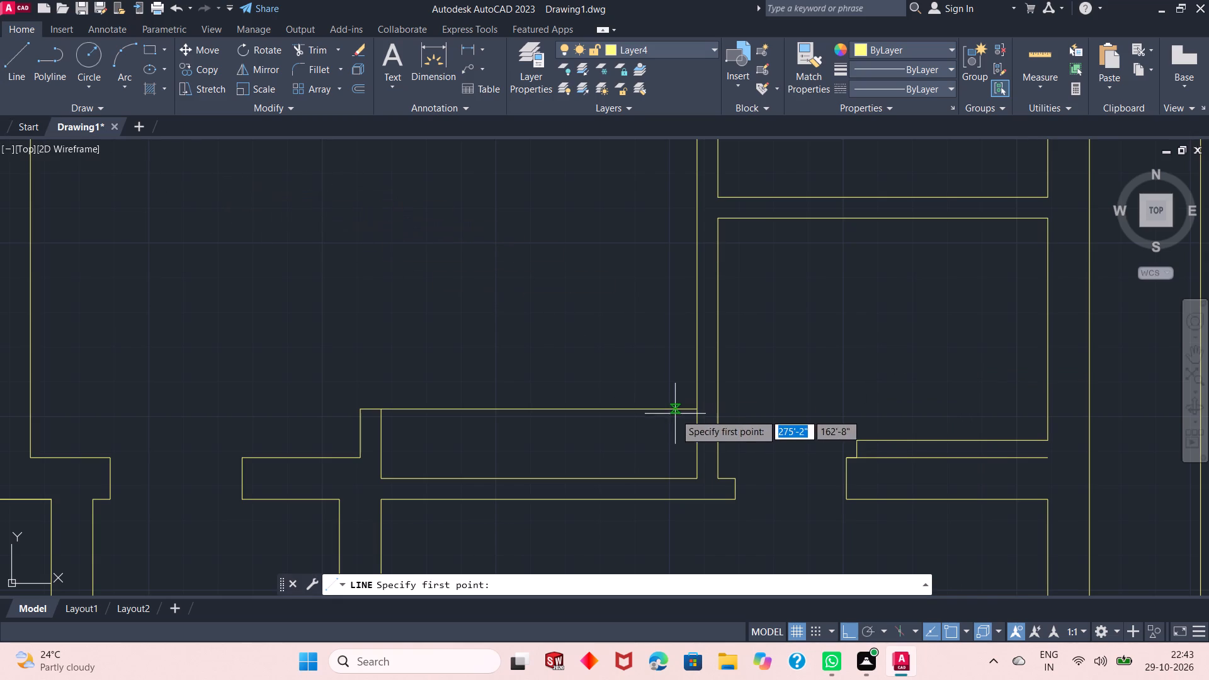
pyautogui.click(877, 456)
pyautogui.click(876, 498)
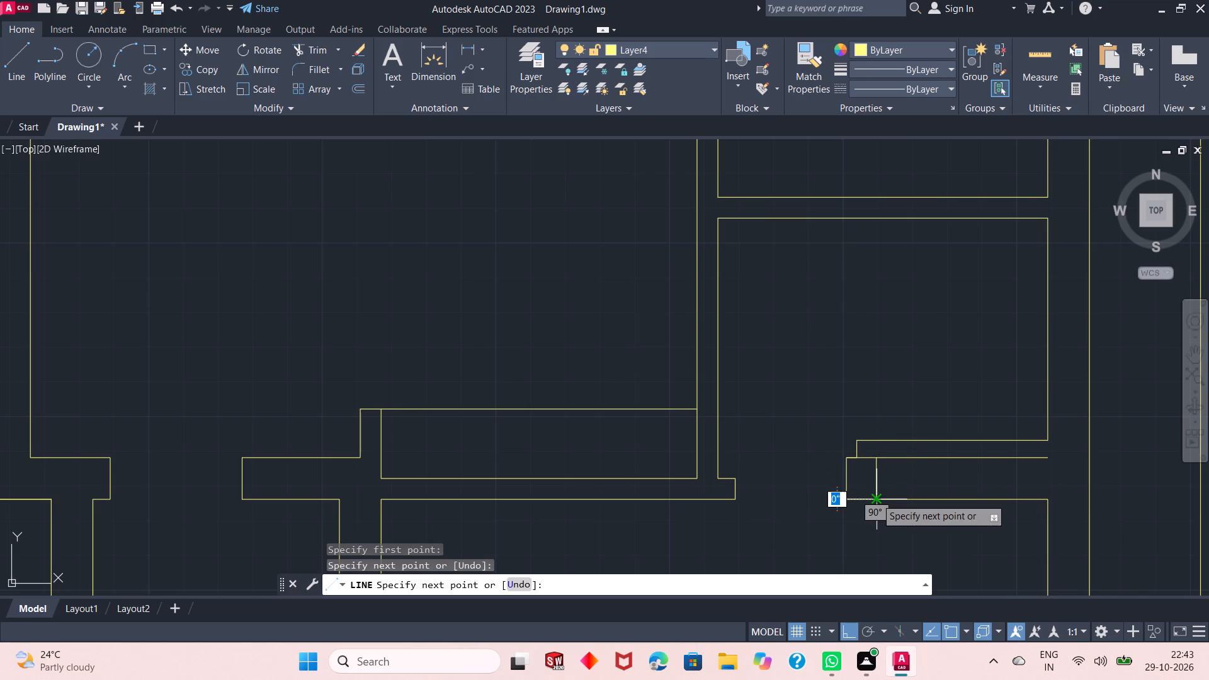
pyautogui.rightClick(875, 451)
pyautogui.click(890, 460)
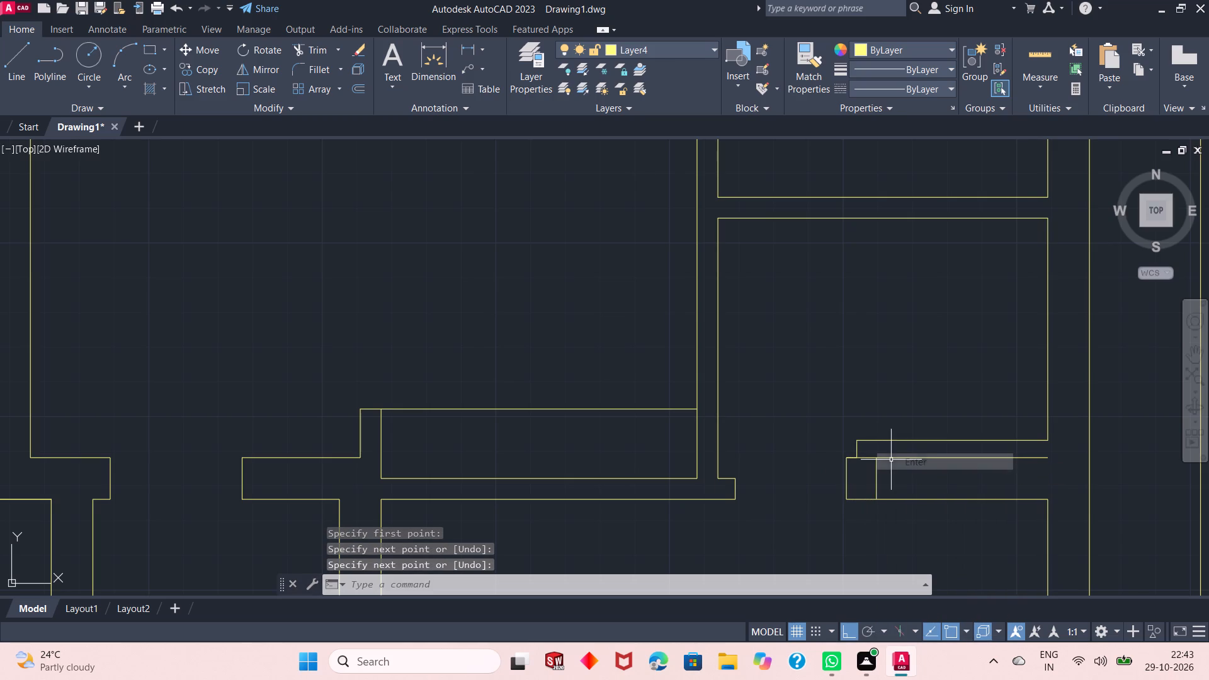
# Trim the old north face between the 3" step and the new vertical line near the jamb.
pyautogui.click(321, 54)
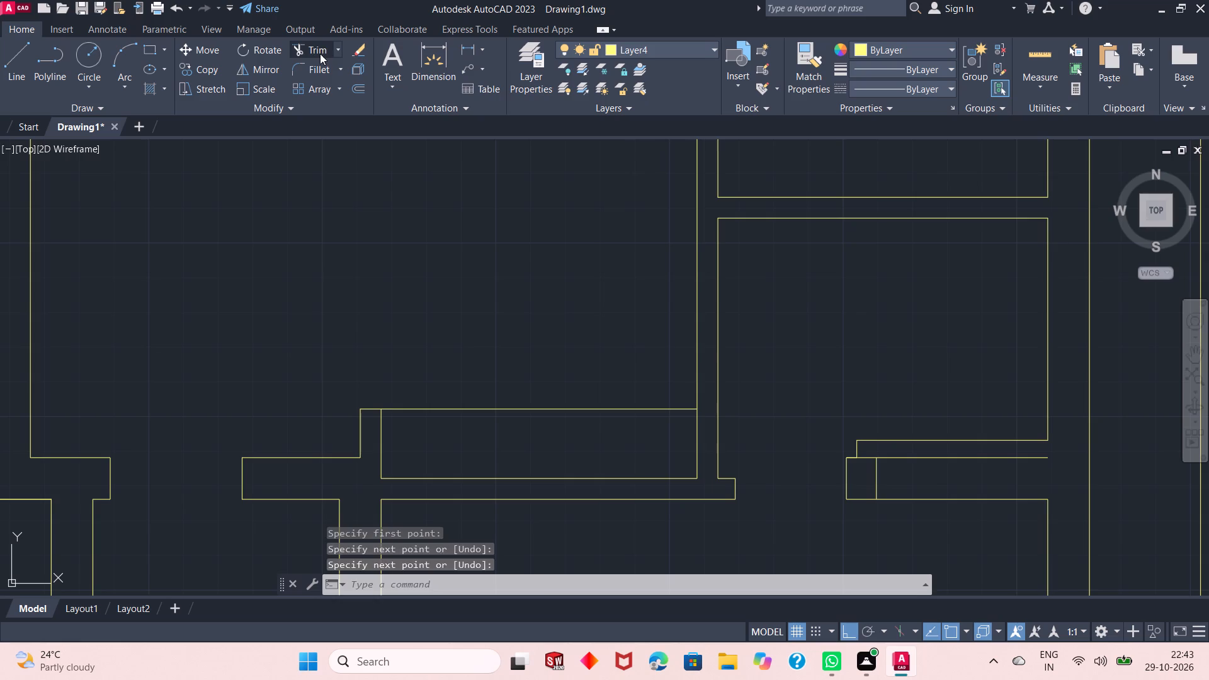
pyautogui.scroll(2, 916, 480)
pyautogui.moveTo(795, 402); pyautogui.dragTo(790, 412)
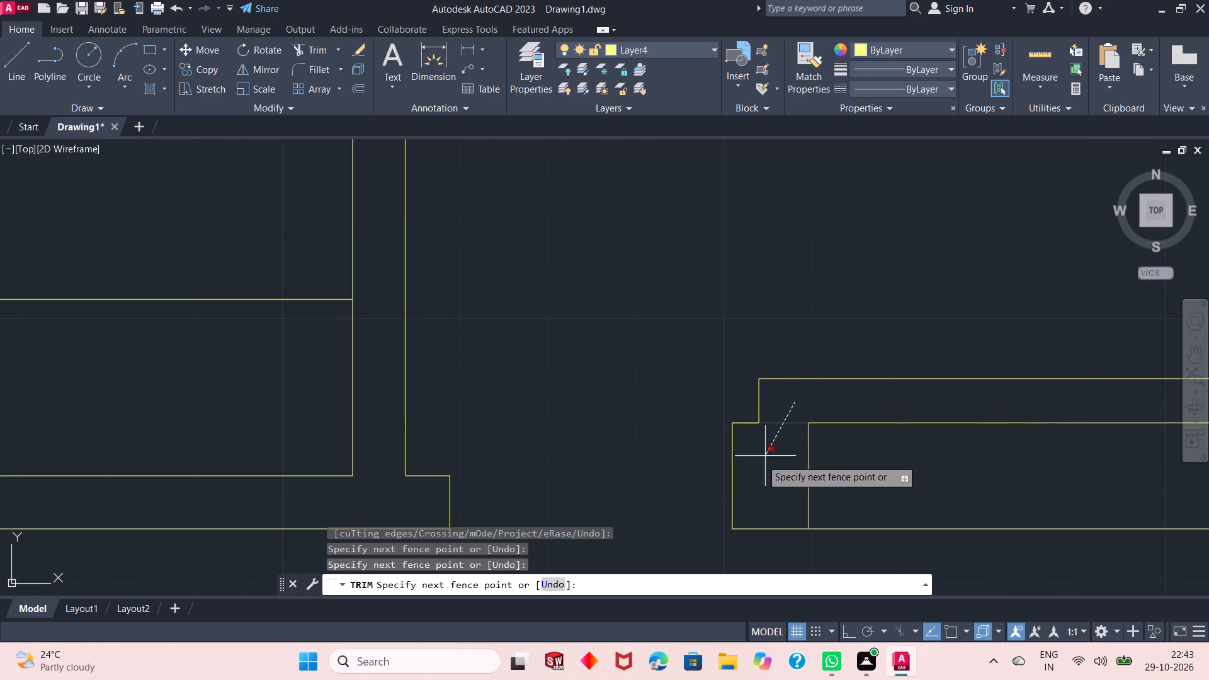
pyautogui.click(760, 462)
pyautogui.rightClick(737, 326)
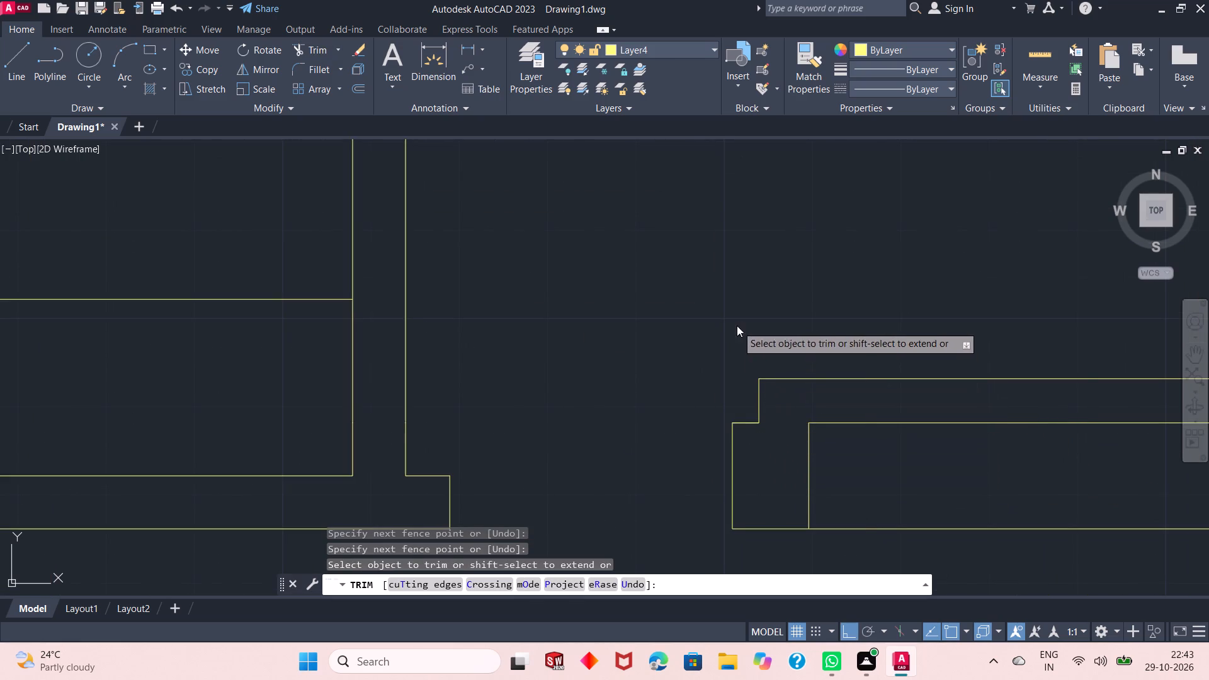
pyautogui.click(749, 334)
# Draw a vertical line along the east room's east wall, closing the wall segment from its old north face to its south face.
pyautogui.scroll(-4, 778, 382)
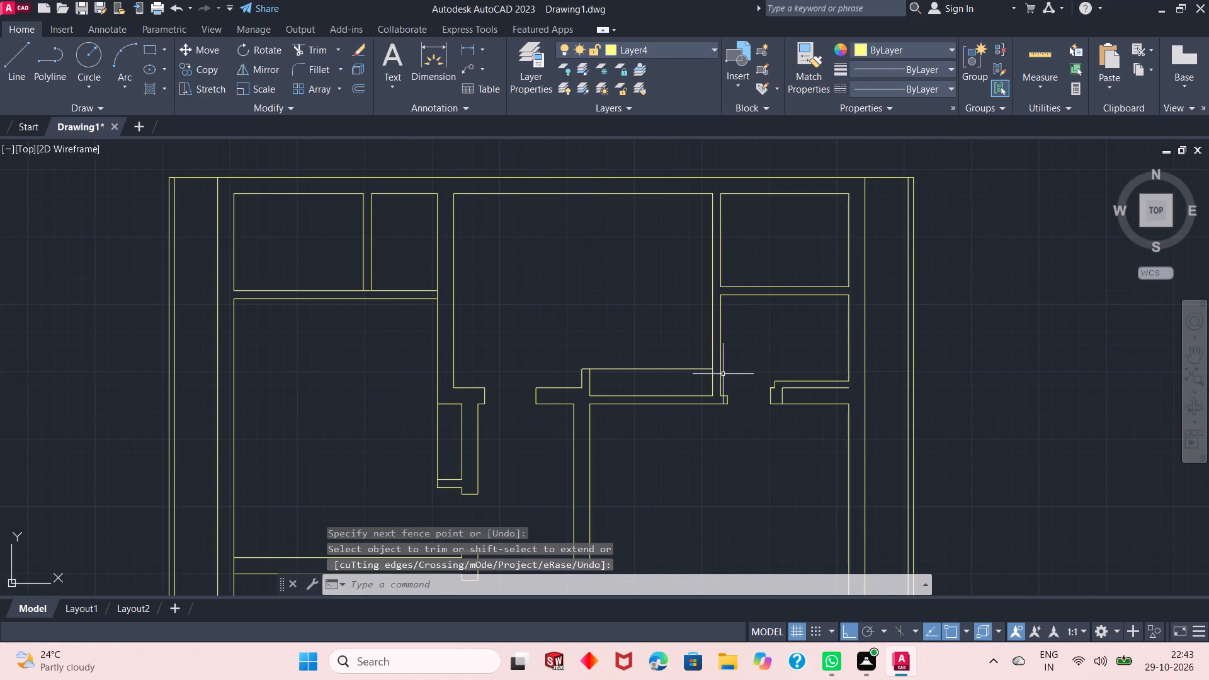
pyautogui.click(27, 65)
pyautogui.click(844, 387)
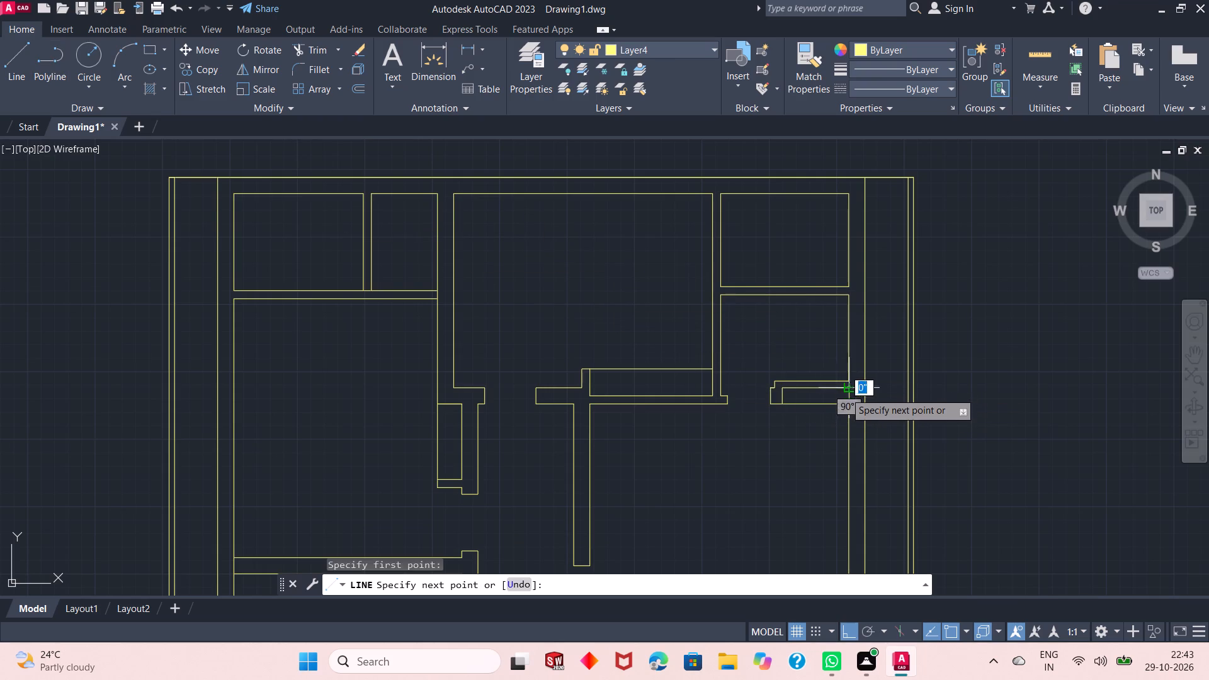
pyautogui.click(847, 405)
pyautogui.rightClick(906, 376)
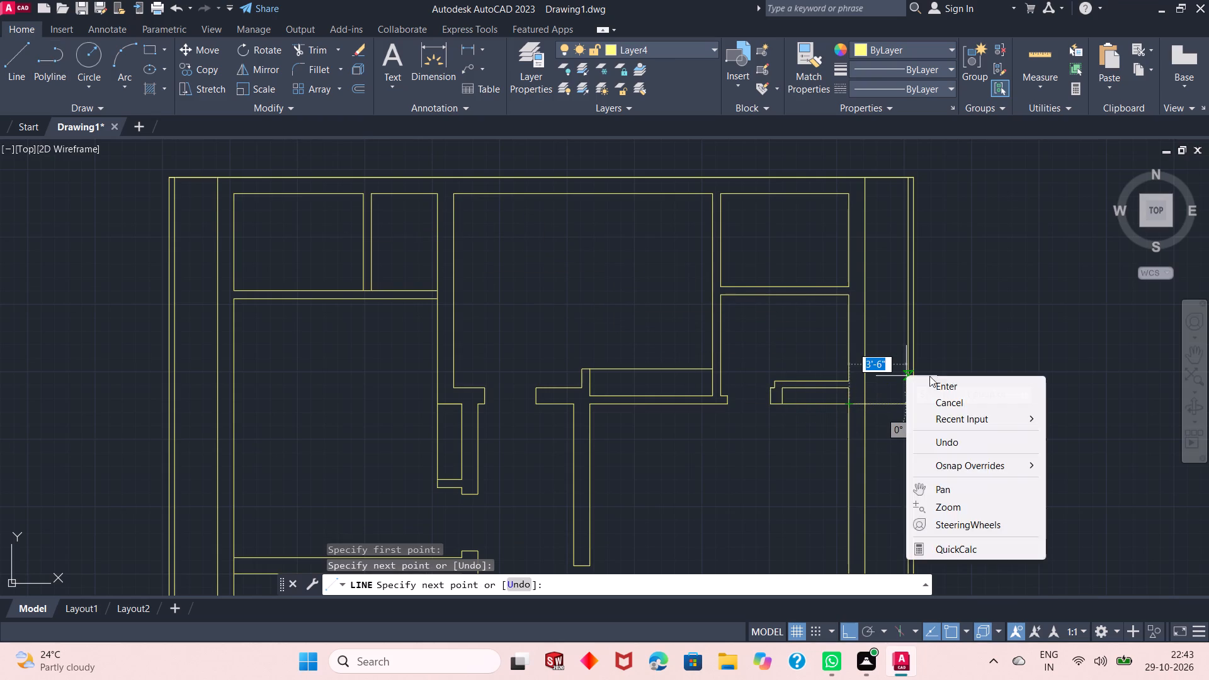
pyautogui.click(938, 377)
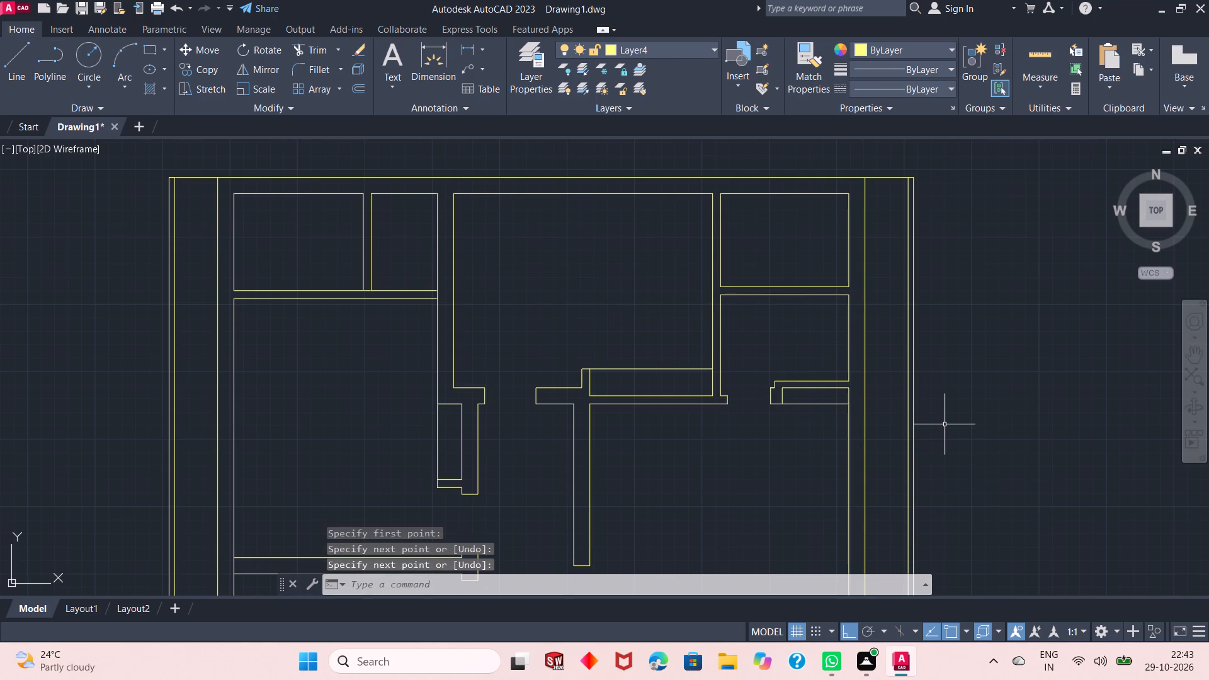
# Measure the door opening in the south wall of the rear east room.
pyautogui.scroll(-1, 1028, 480)
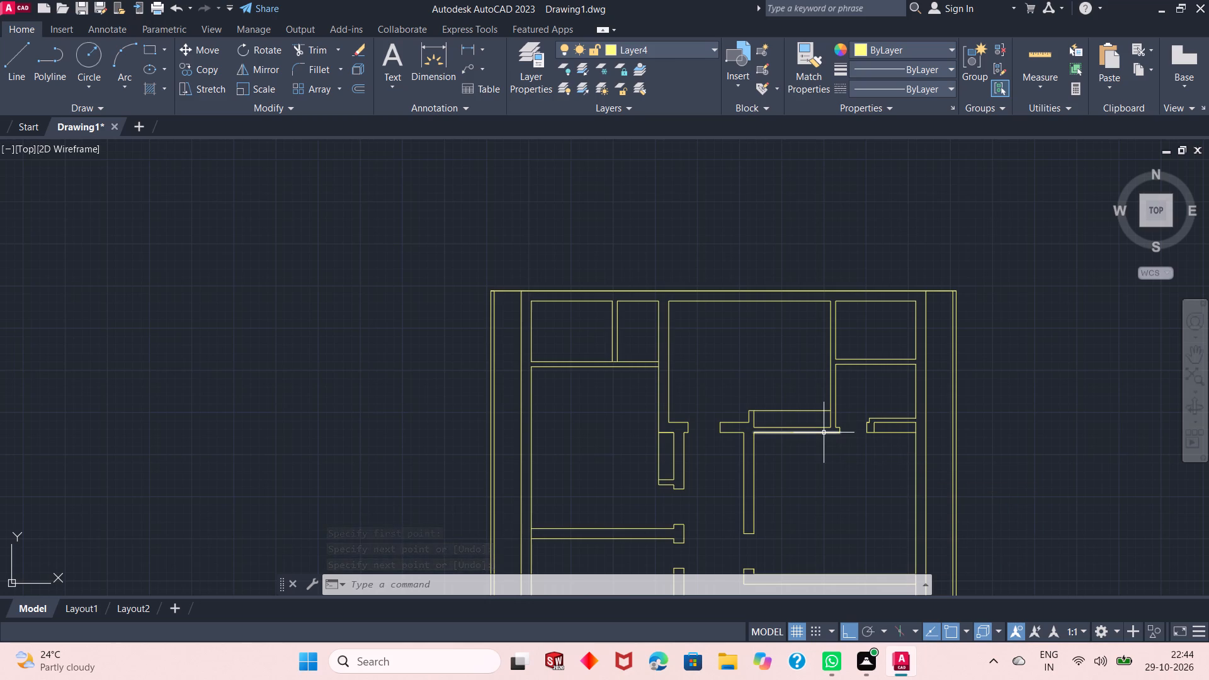
pyautogui.scroll(-1, 883, 433)
pyautogui.scroll(1, 681, 392)
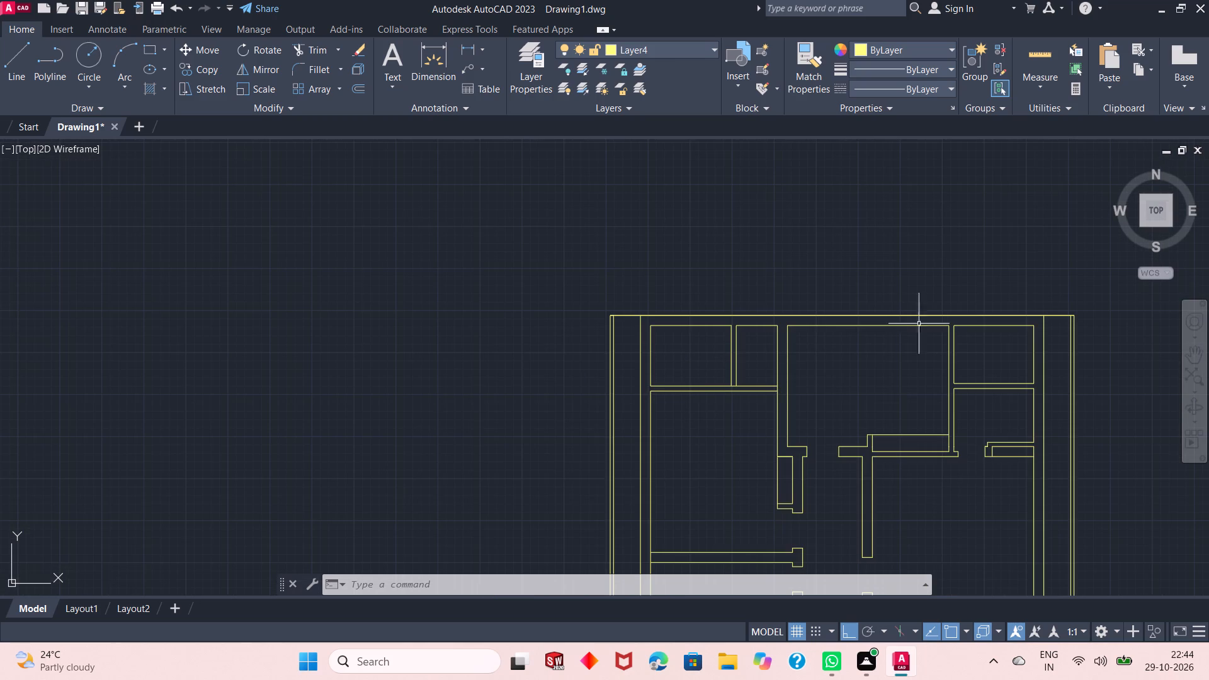
pyautogui.scroll(2, 972, 337)
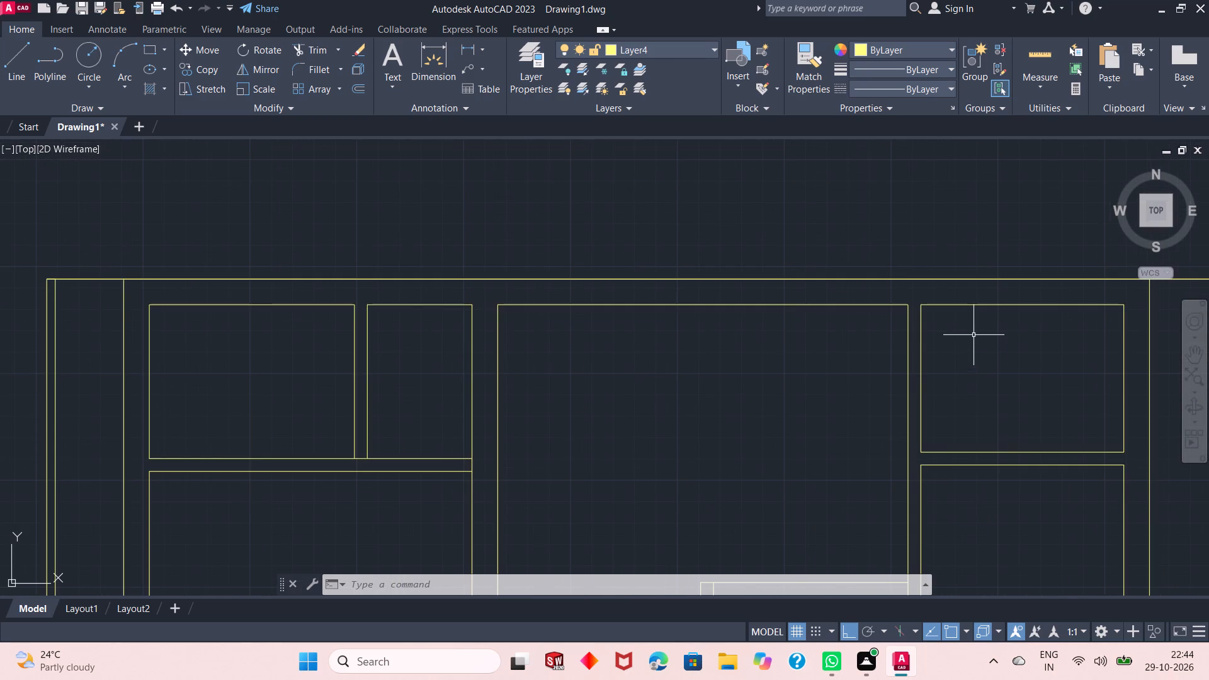
pyautogui.scroll(-1, 973, 332)
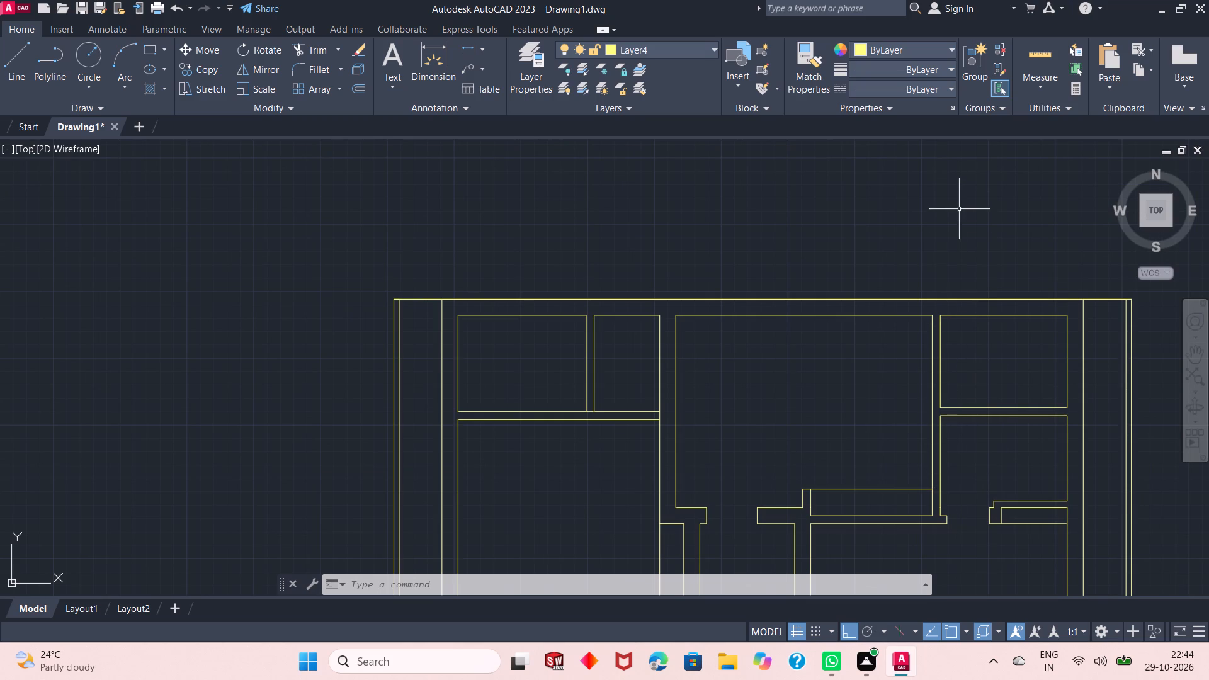
pyautogui.click(1028, 45)
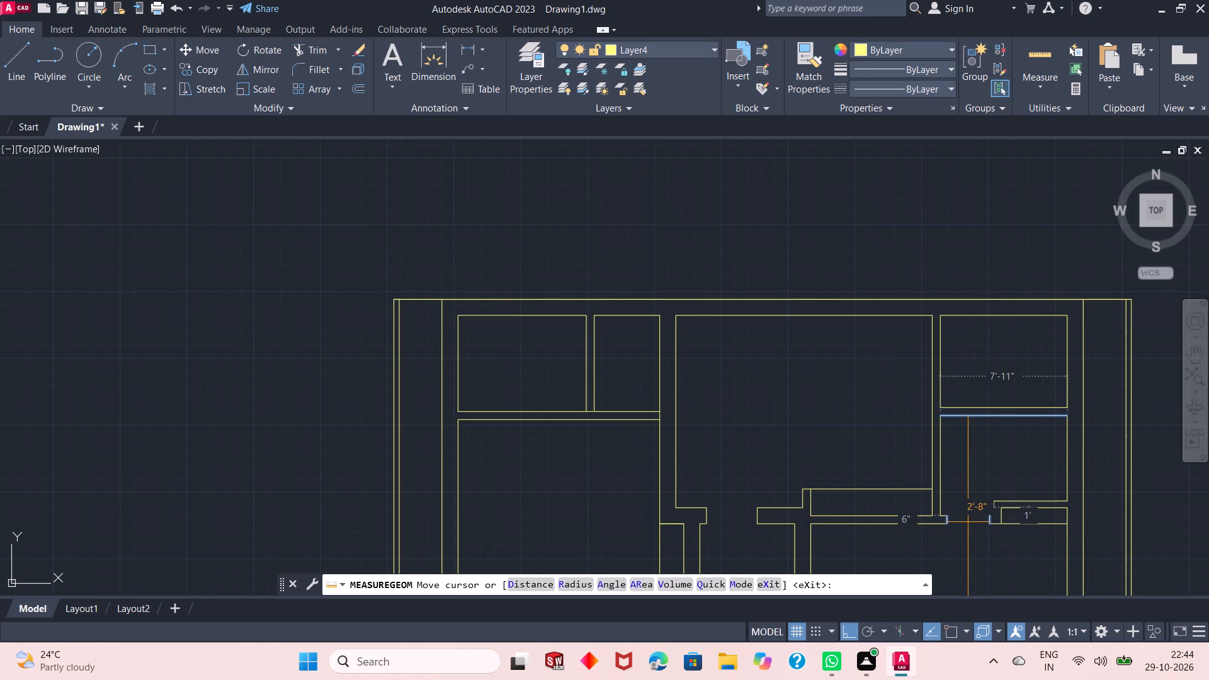
pyautogui.rightClick(966, 519)
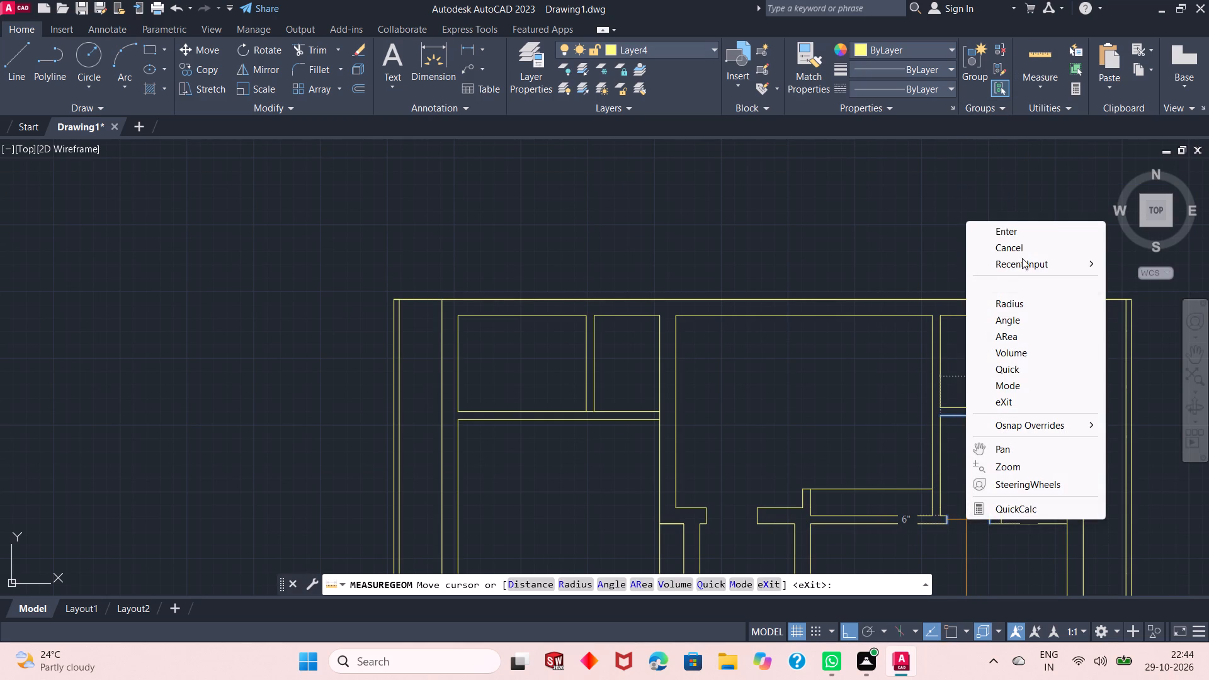
pyautogui.click(1021, 233)
# From the central room's northeast inner corner, draw a line 5" south, then east across the partition to its other face.
pyautogui.scroll(1, 963, 289)
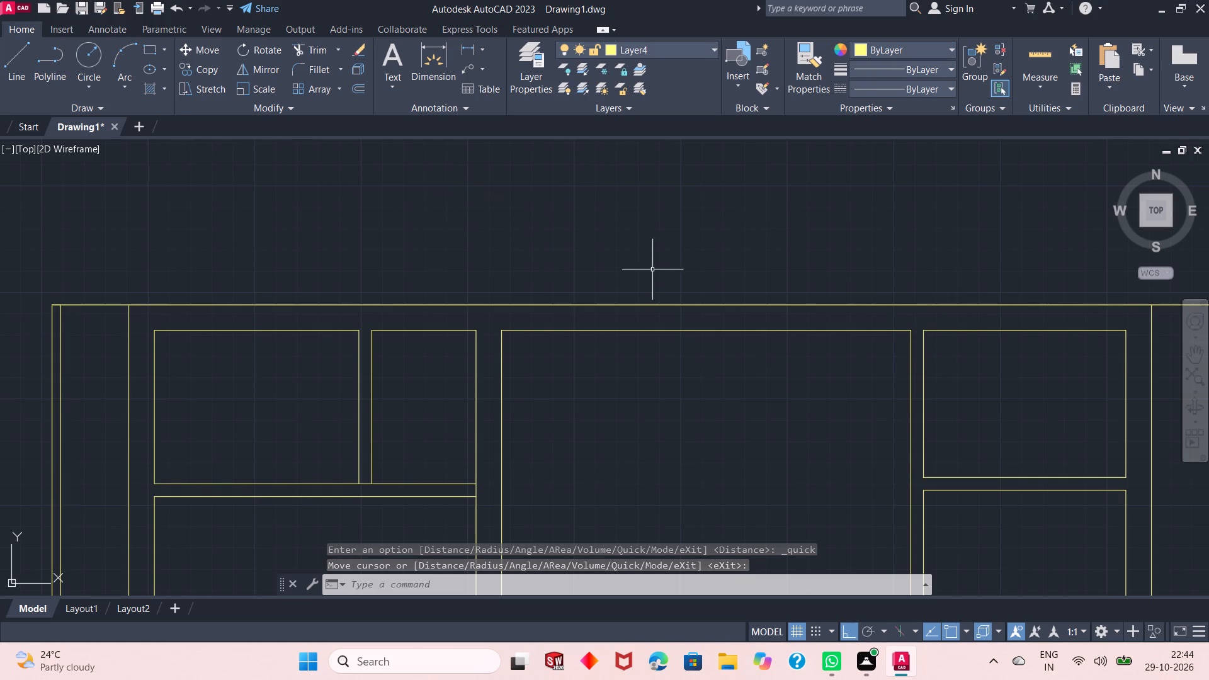
pyautogui.click(12, 62)
pyautogui.scroll(2, 909, 397)
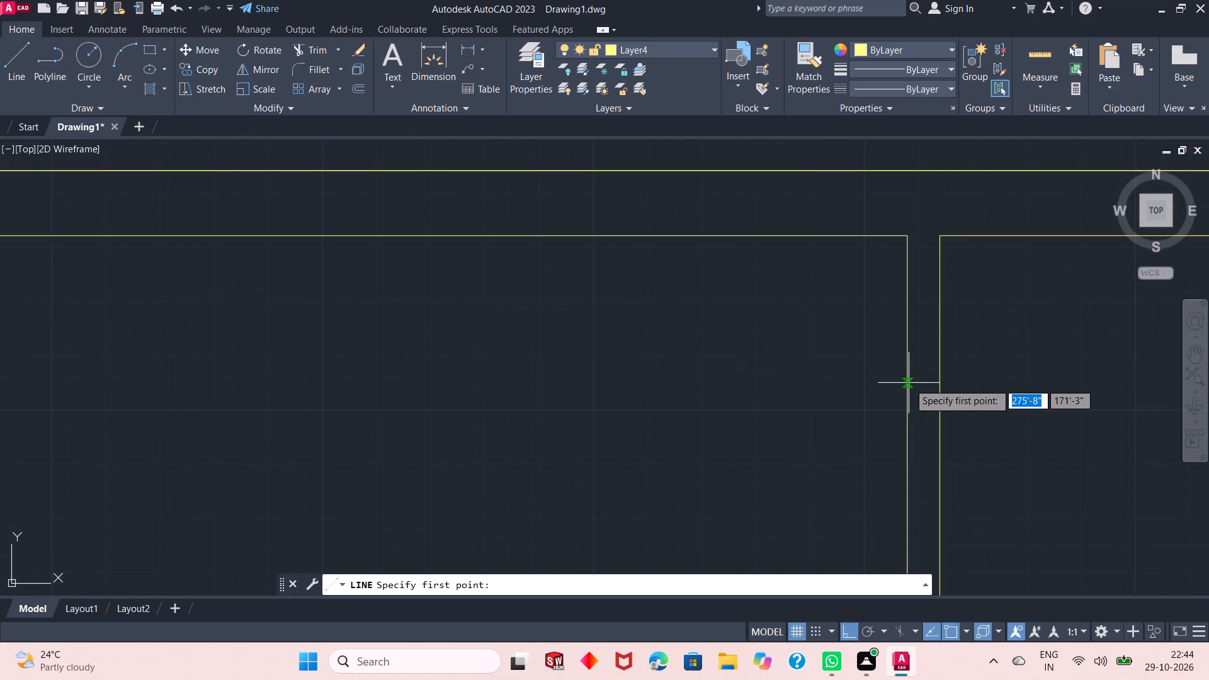
pyautogui.click(909, 239)
pyautogui.write('5"')
pyautogui.press('Return')
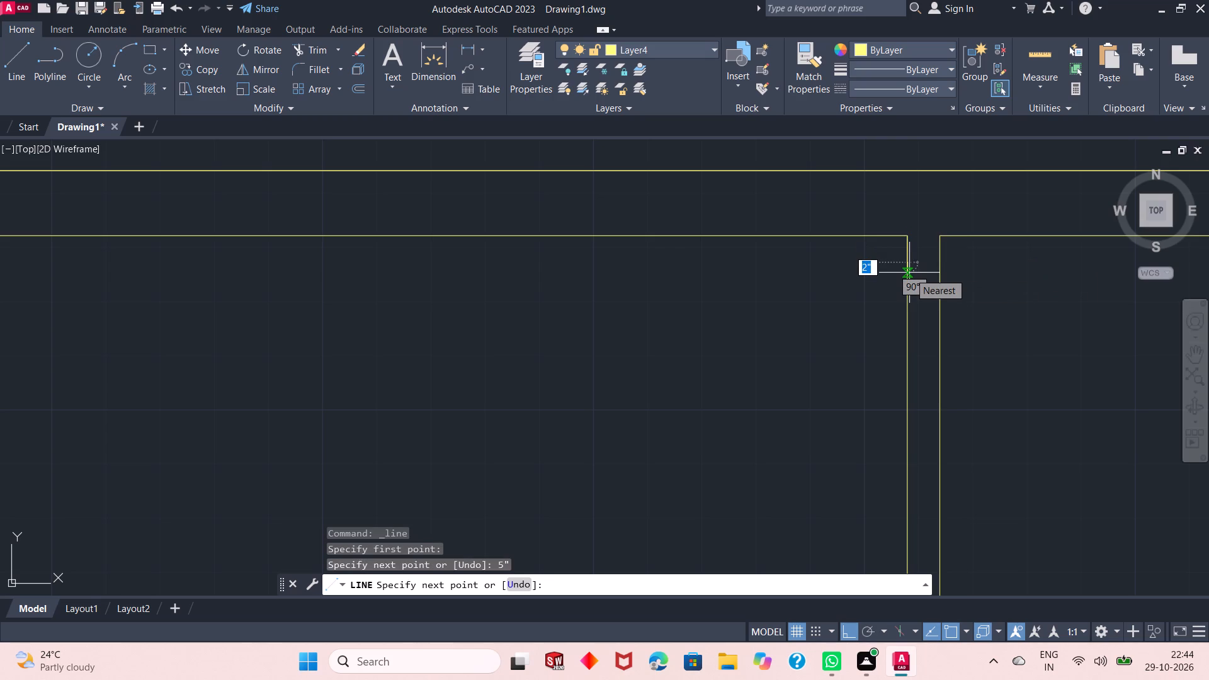
pyautogui.click(943, 263)
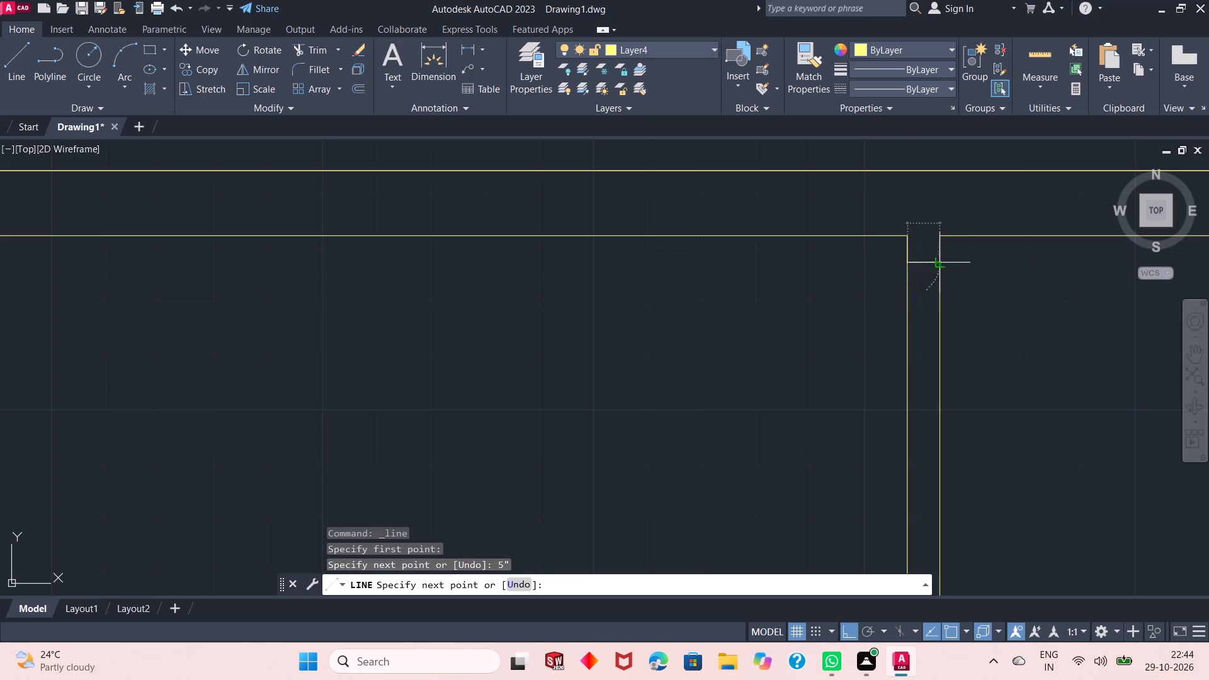
pyautogui.rightClick(941, 260)
pyautogui.click(953, 269)
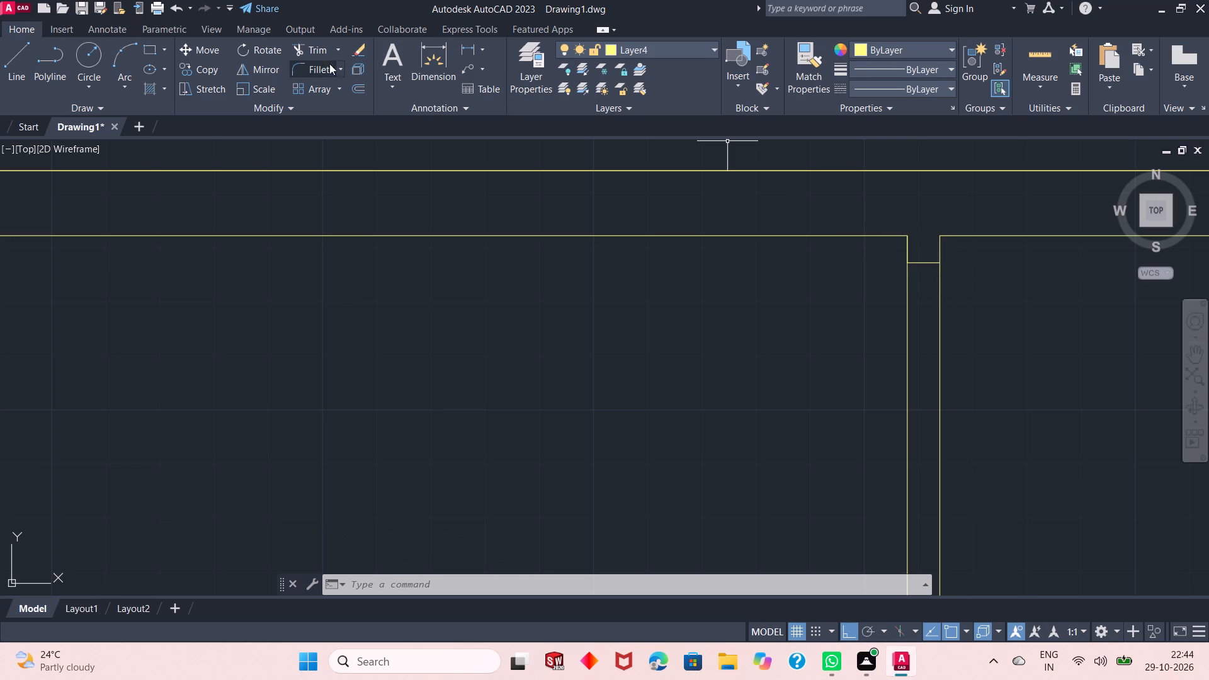
# Offset the new jamb line across the partition 2' to the south.
pyautogui.click(355, 85)
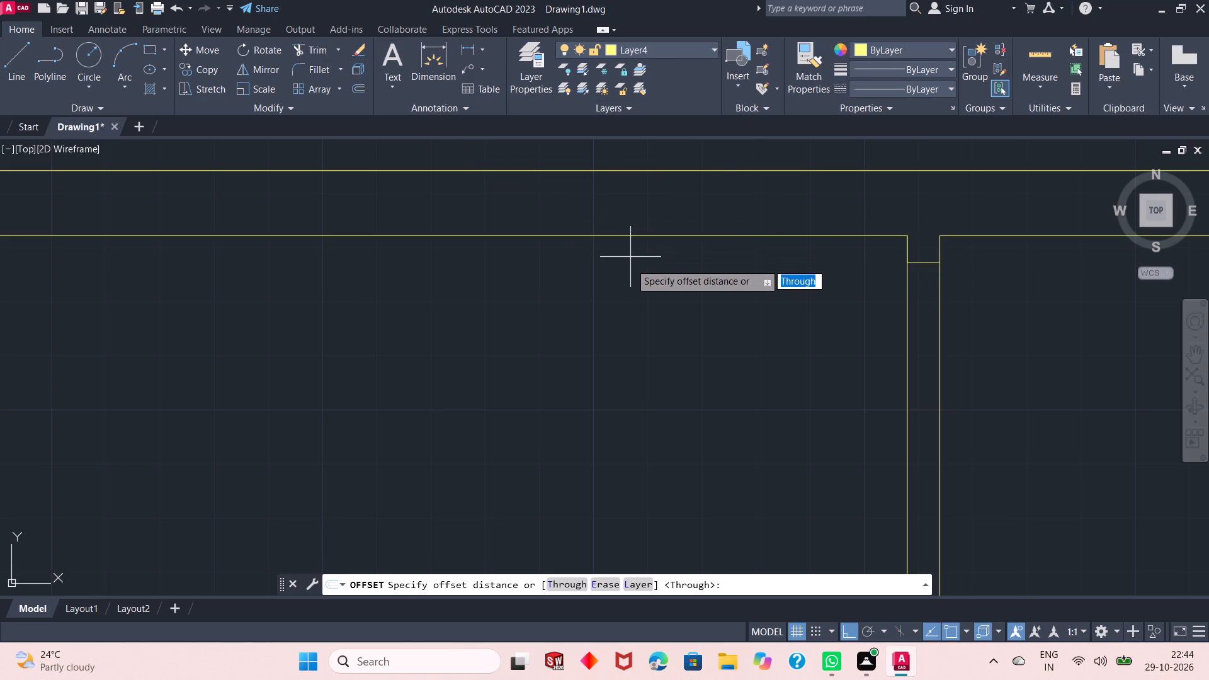
pyautogui.rightClick(630, 266)
pyautogui.click(652, 273)
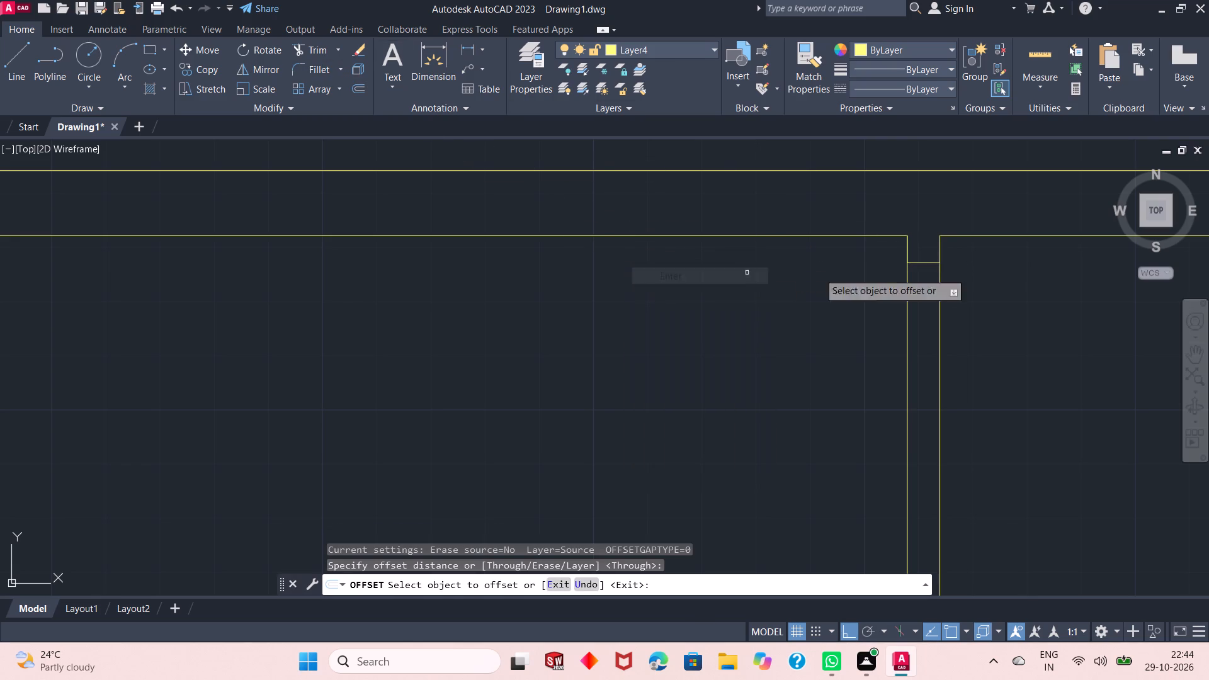
pyautogui.click(929, 263)
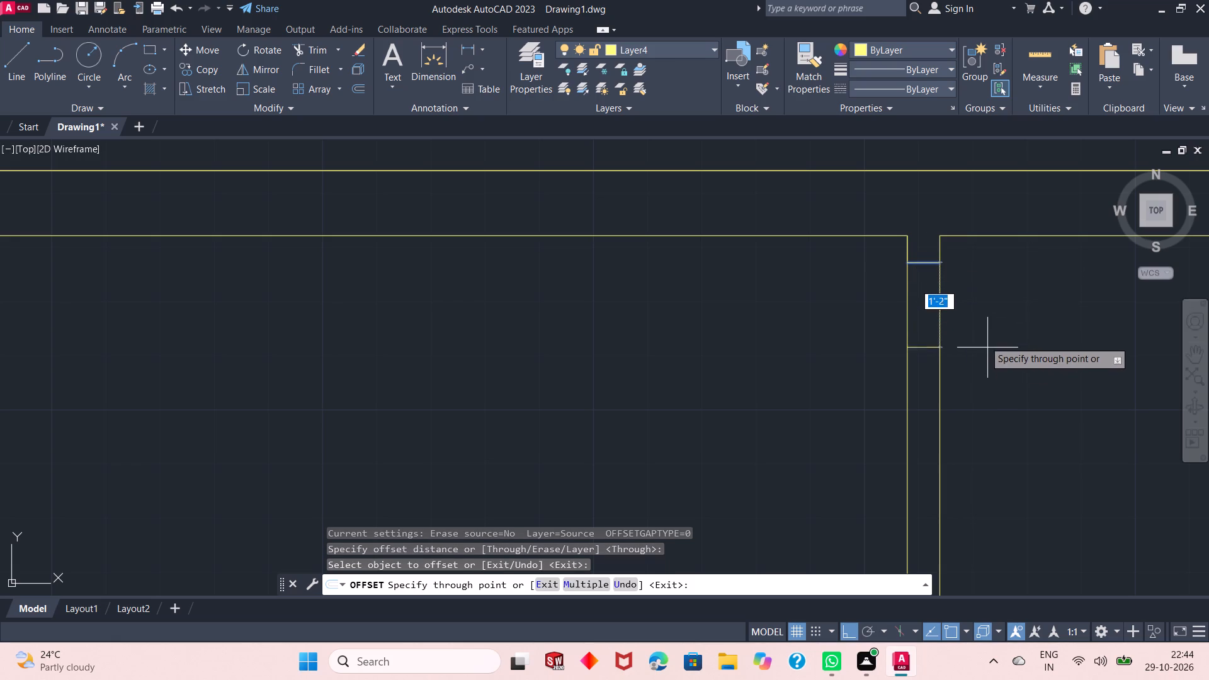
pyautogui.scroll(-1, 970, 306)
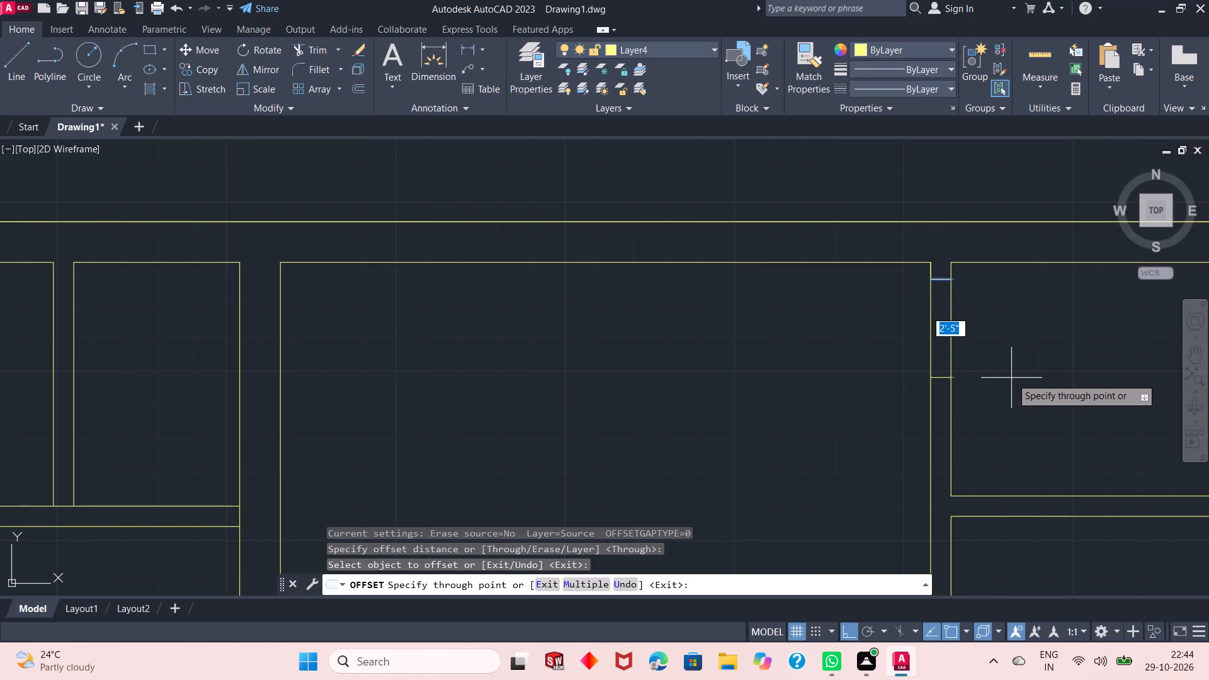
pyautogui.write("2'")
pyautogui.press('Return')
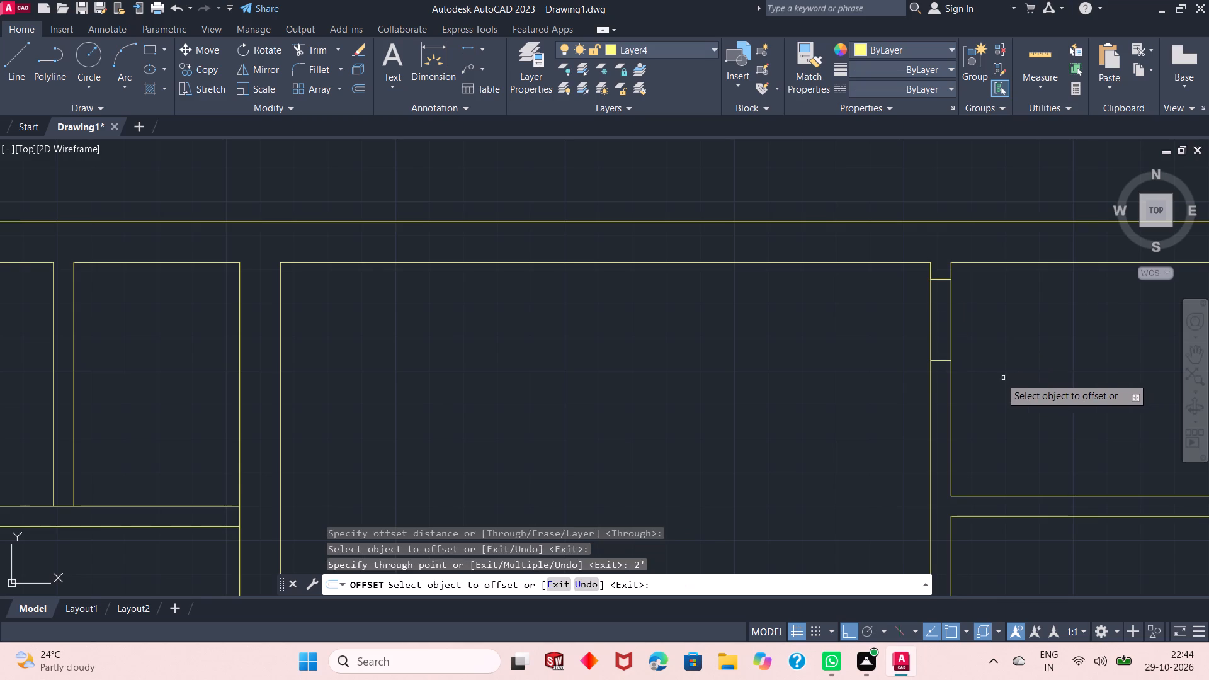
pyautogui.rightClick(819, 360)
pyautogui.click(836, 369)
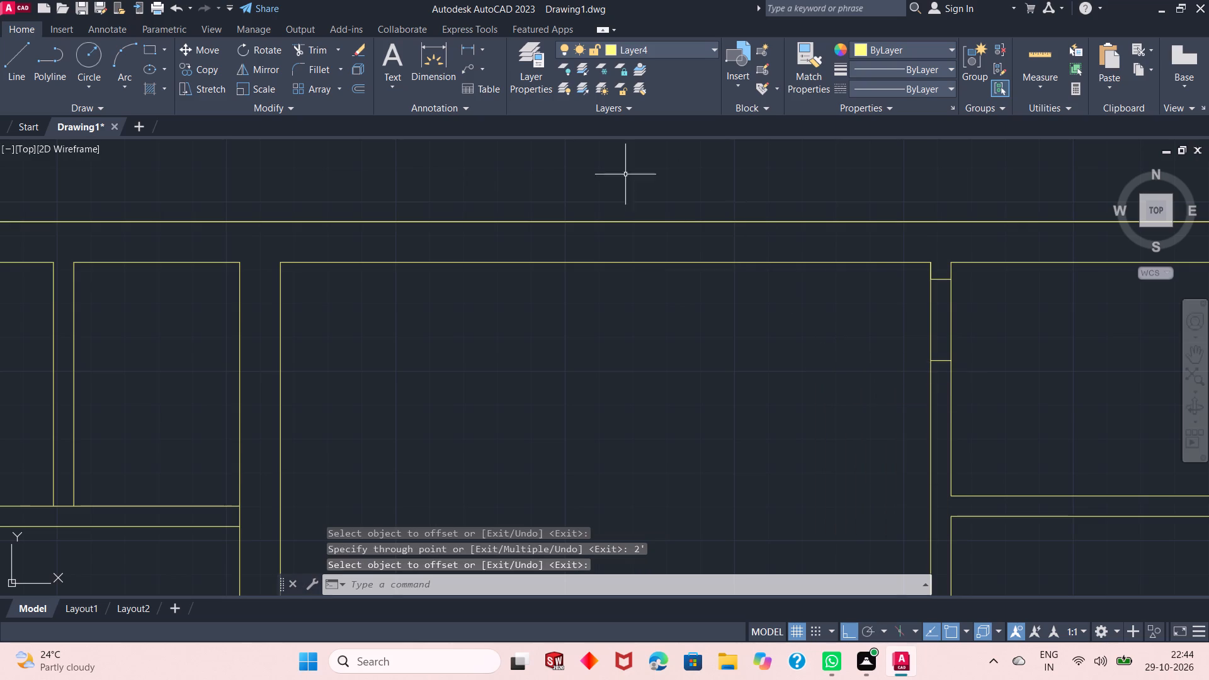
# Trim both faces of the partition between the two jamb lines to open the doorway into the northeast room.
pyautogui.click(304, 56)
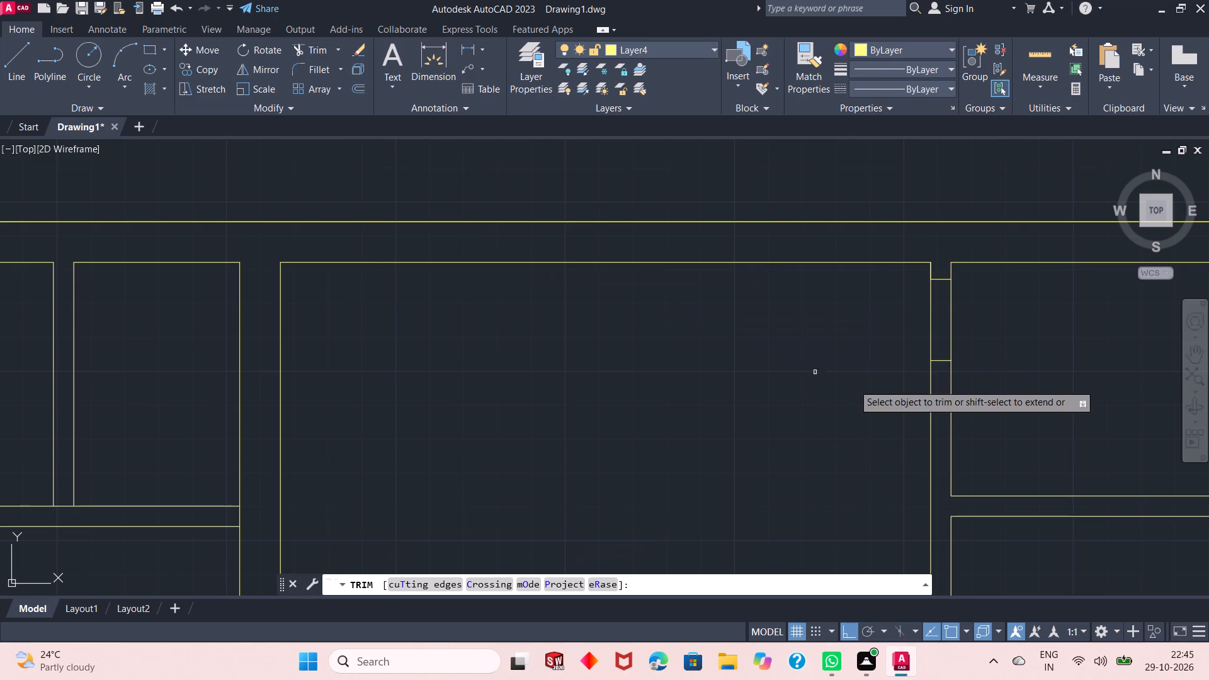
pyautogui.moveTo(859, 356); pyautogui.dragTo(865, 353)
pyautogui.click(1039, 324)
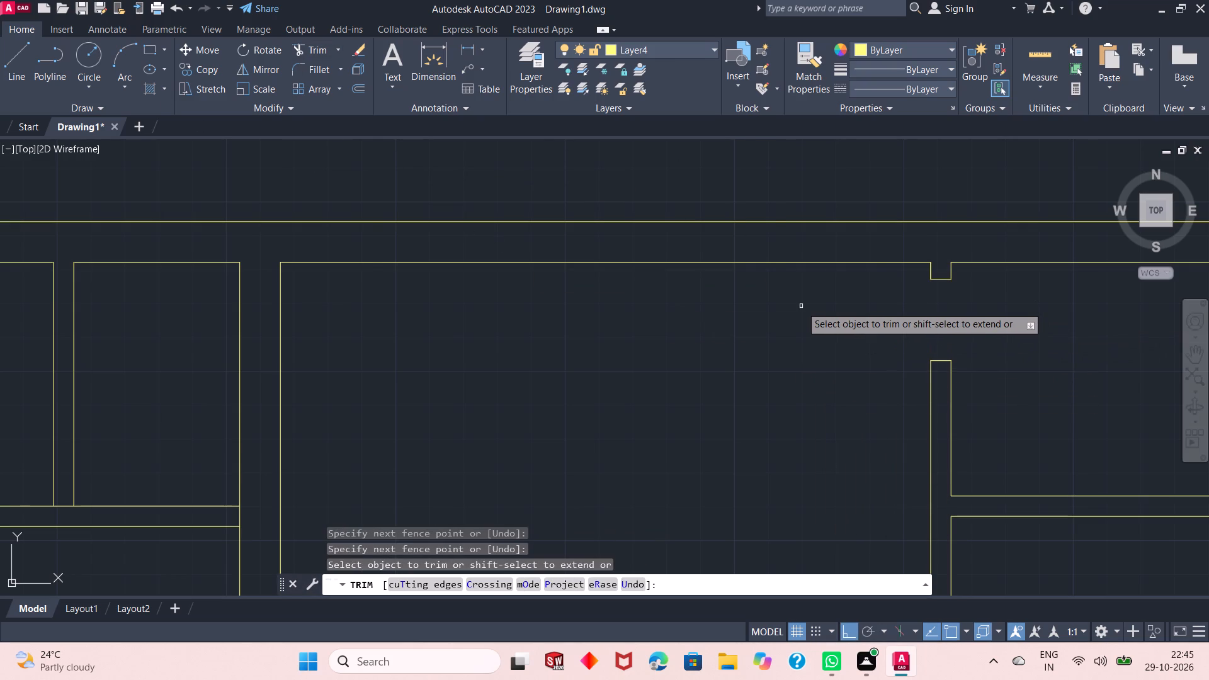
pyautogui.scroll(-2, 801, 306)
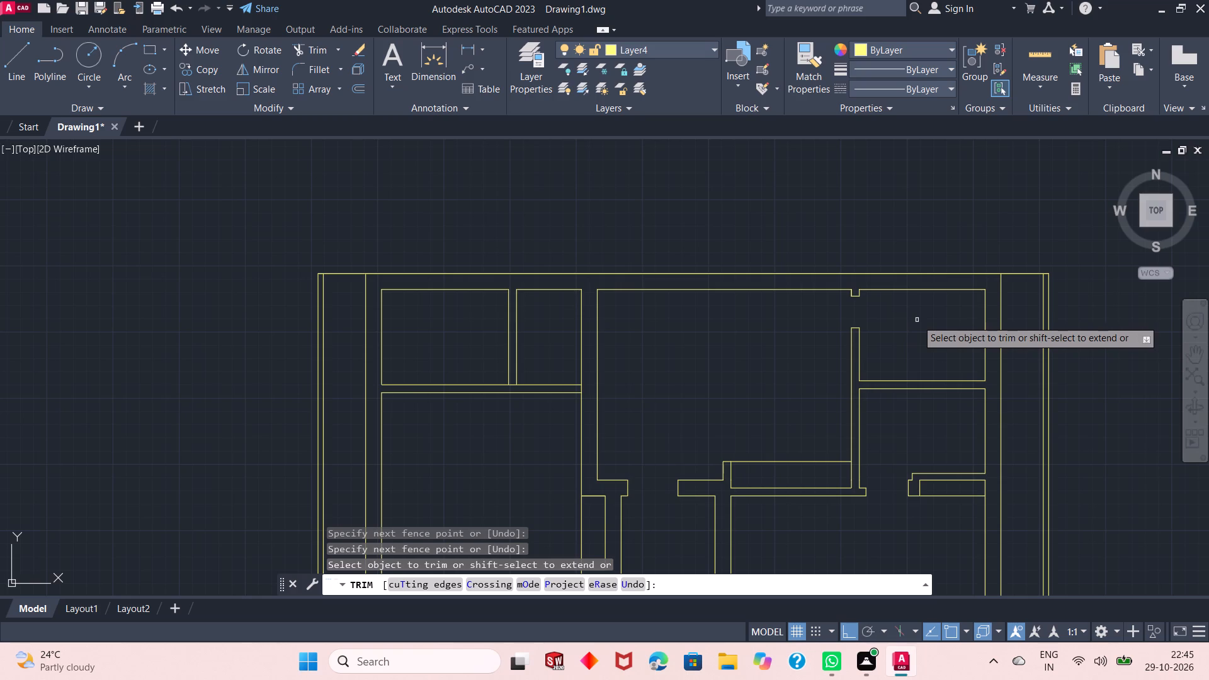
pyautogui.scroll(-1, 938, 324)
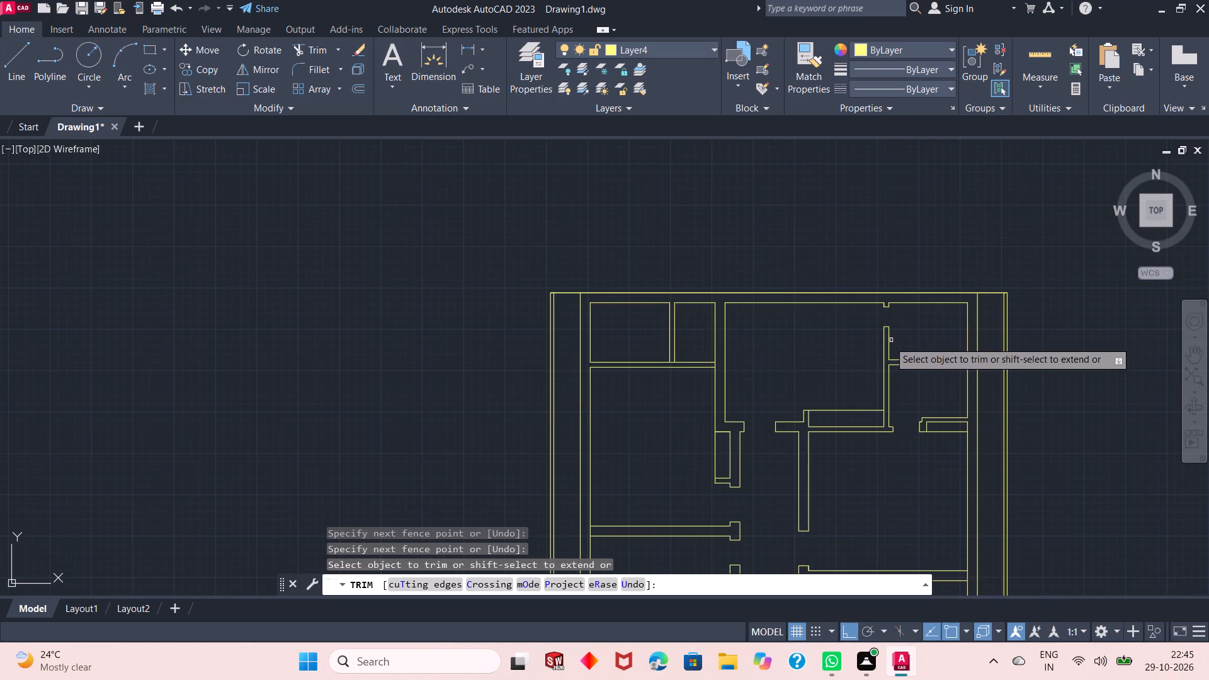
pyautogui.scroll(-1, 1001, 377)
pyautogui.scroll(1, 758, 382)
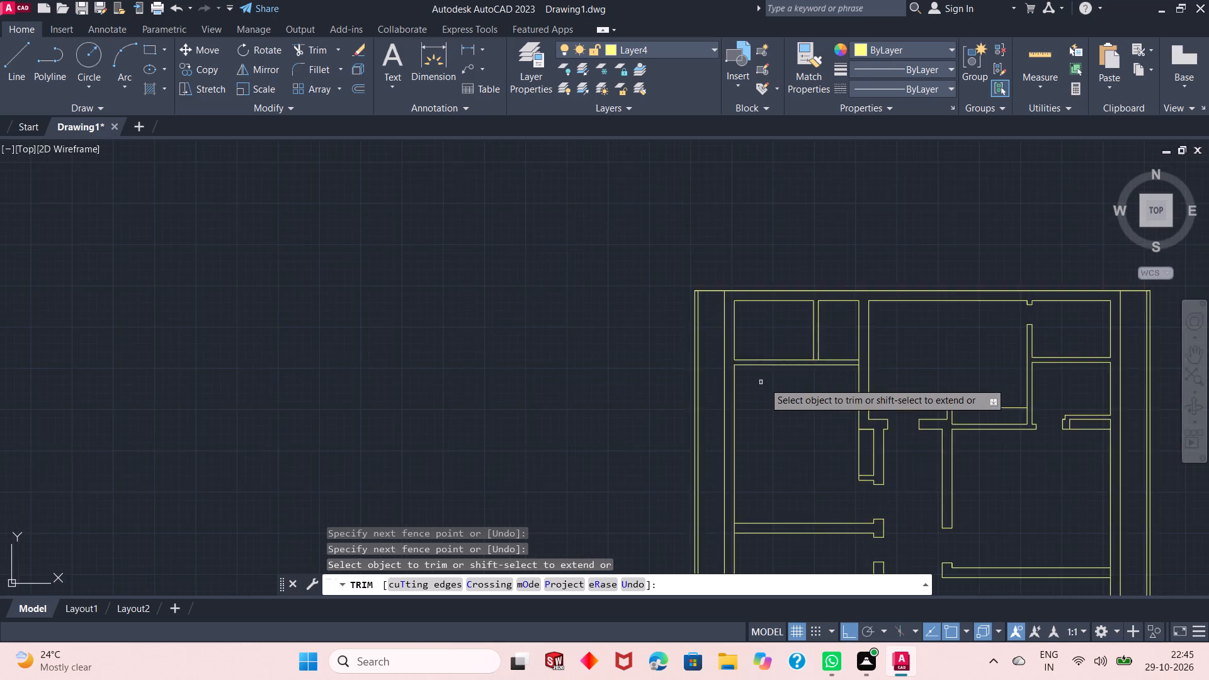
pyautogui.scroll(2, 771, 382)
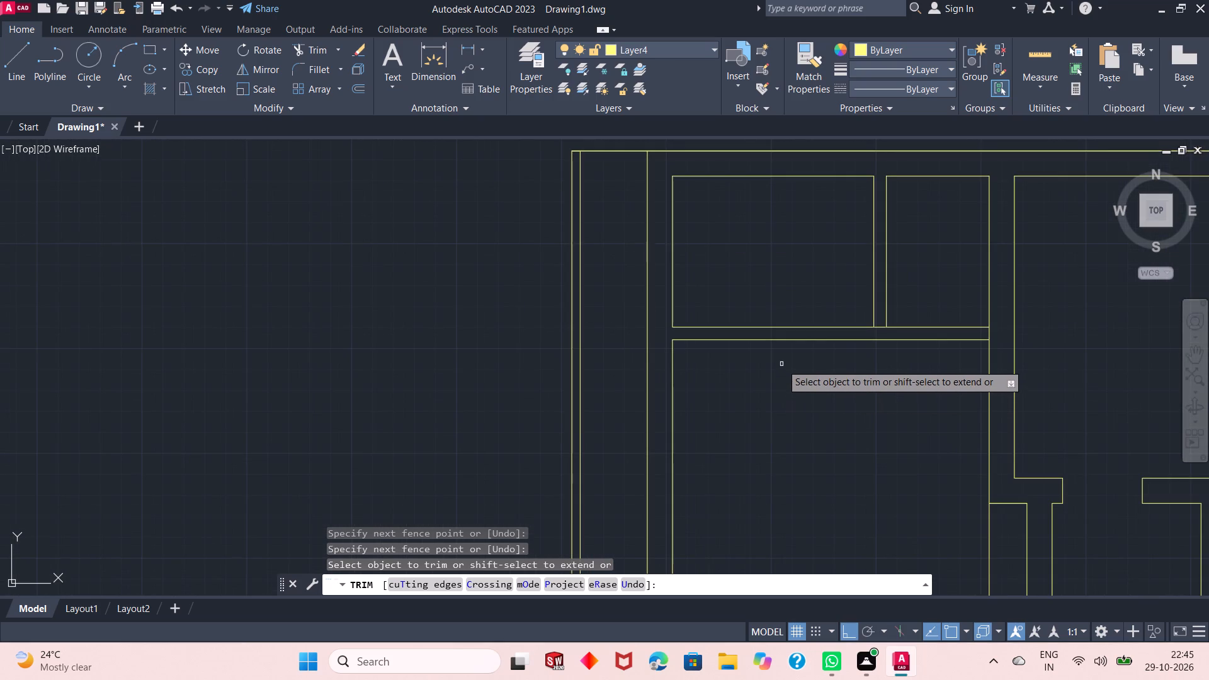
pyautogui.rightClick(785, 364)
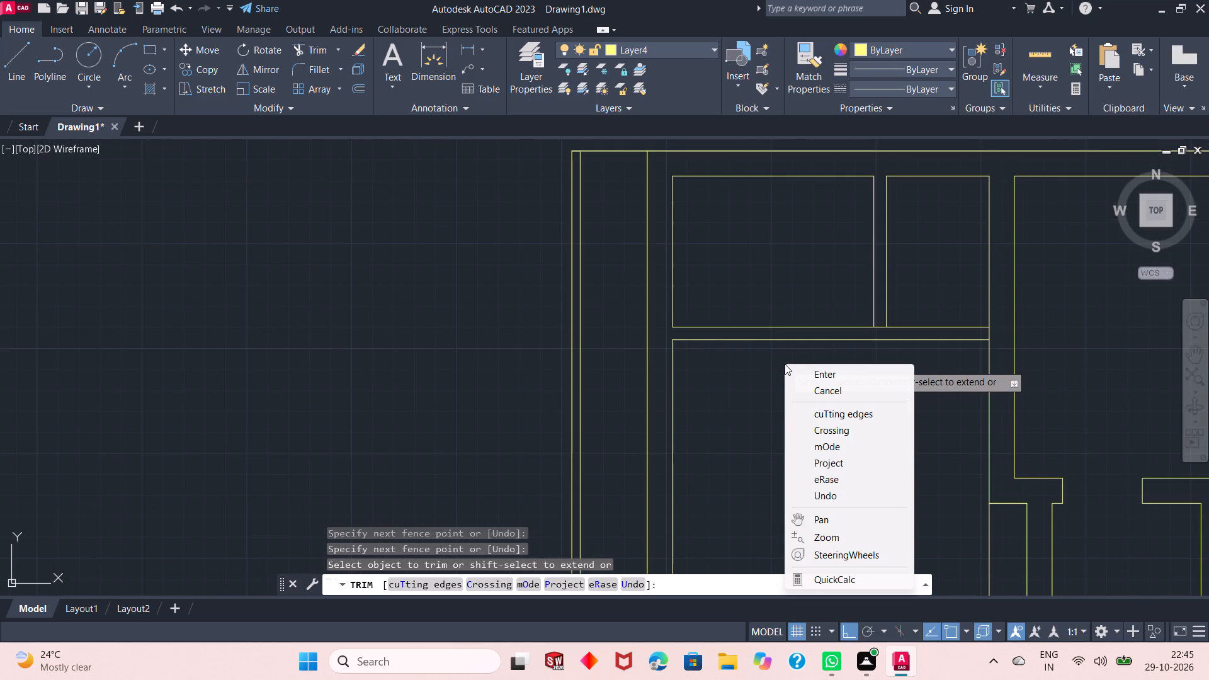
pyautogui.click(861, 368)
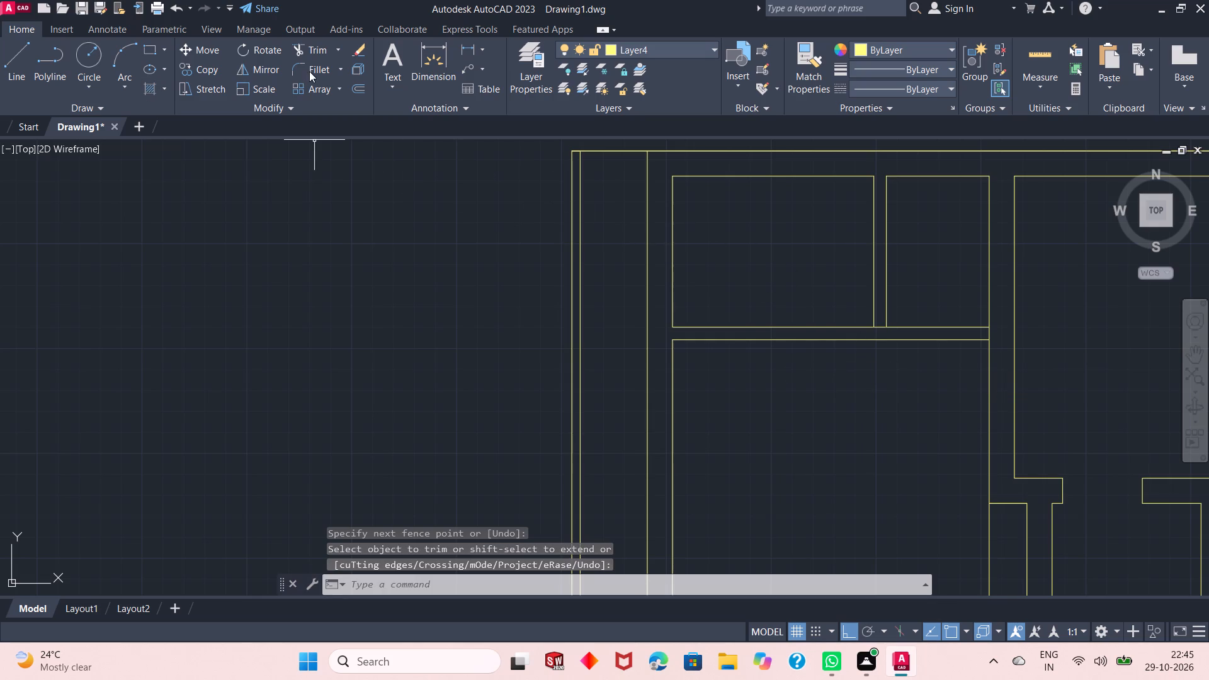
# From the northwest room's south wall, draw a line up across the wall, 5" north along the partition's east face, then west across the partition.
pyautogui.click(28, 73)
pyautogui.scroll(2, 953, 311)
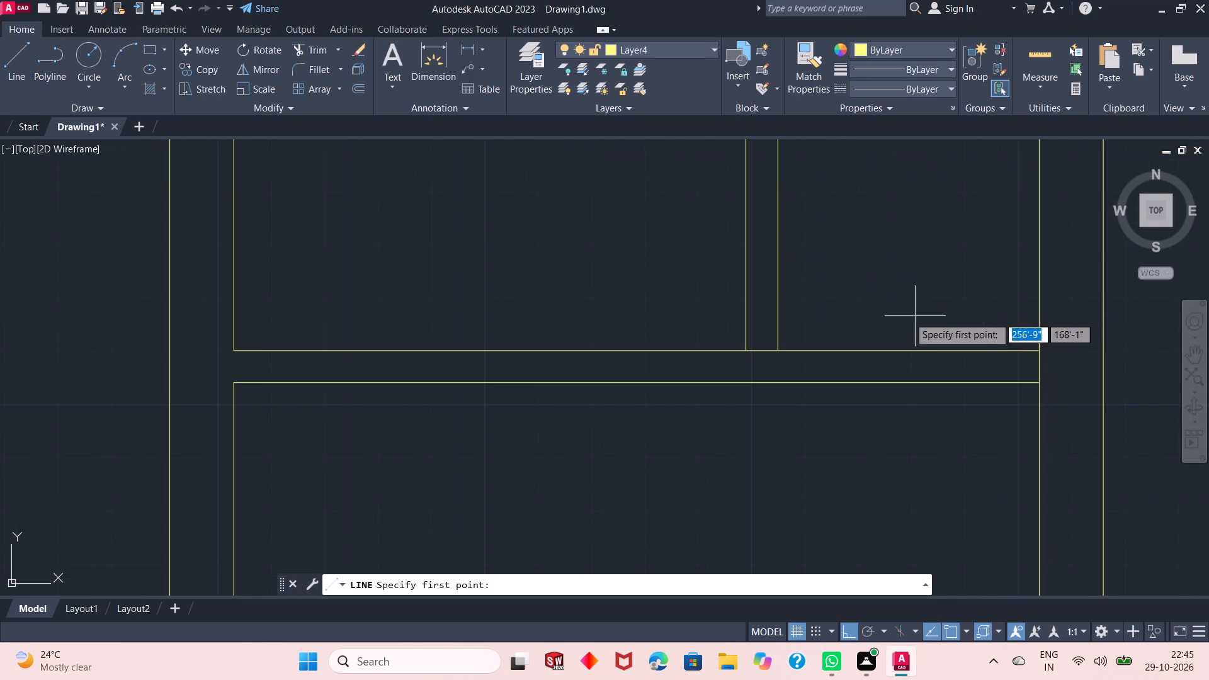
pyautogui.scroll(-2, 783, 412)
pyautogui.scroll(1, 777, 380)
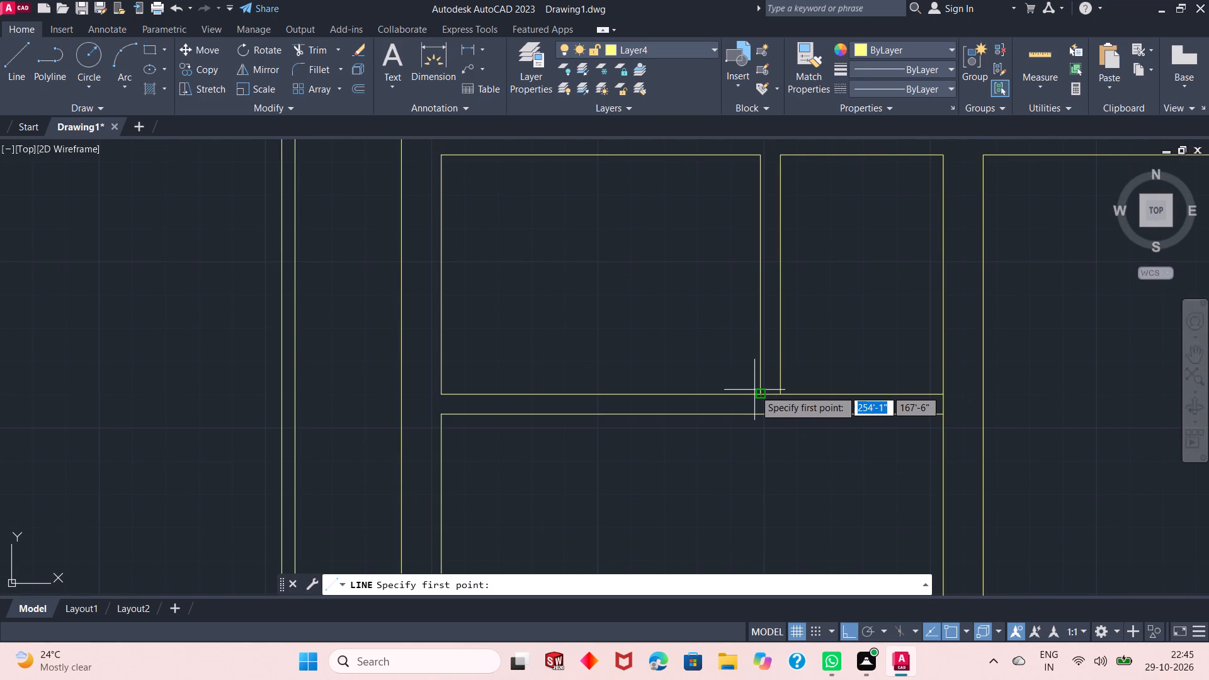
pyautogui.click(780, 411)
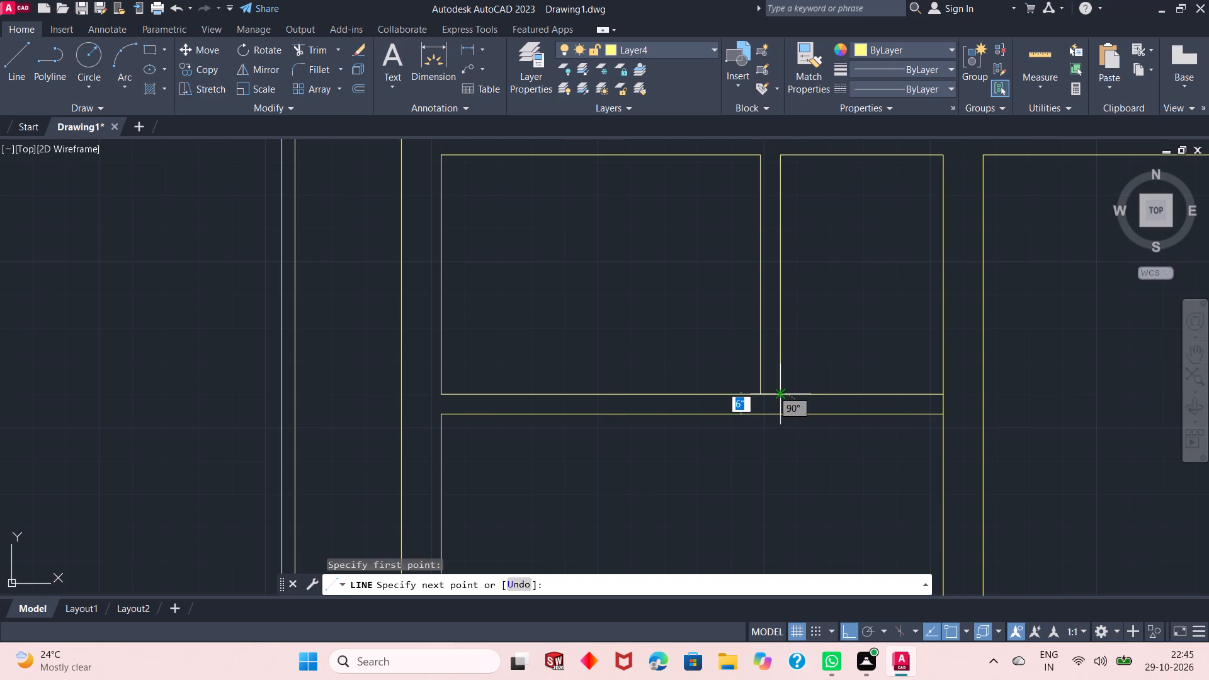
pyautogui.click(780, 394)
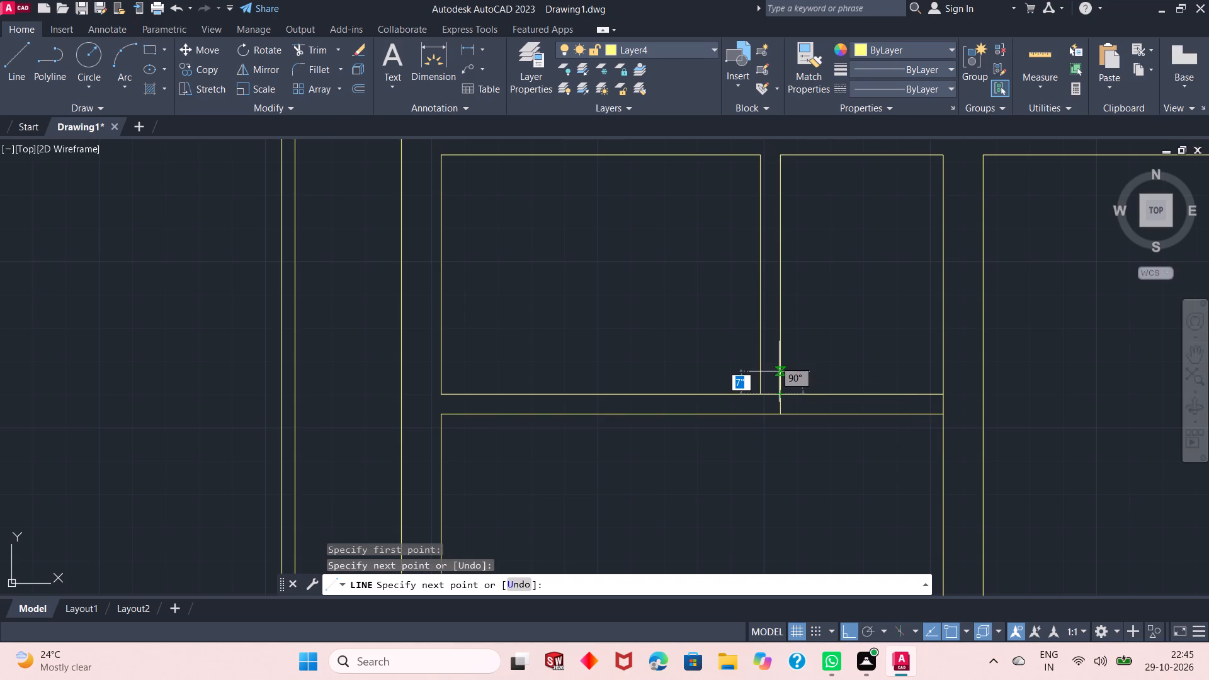
pyautogui.press('6')
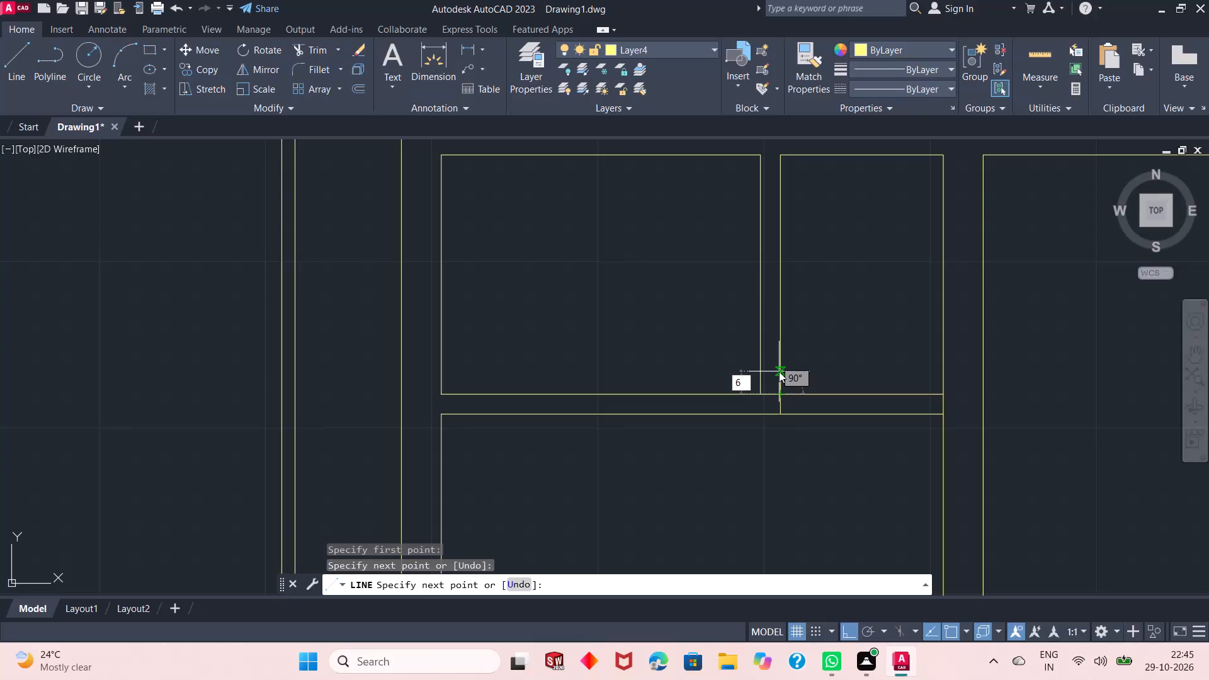
pyautogui.press('BackSpace')
pyautogui.press('5')
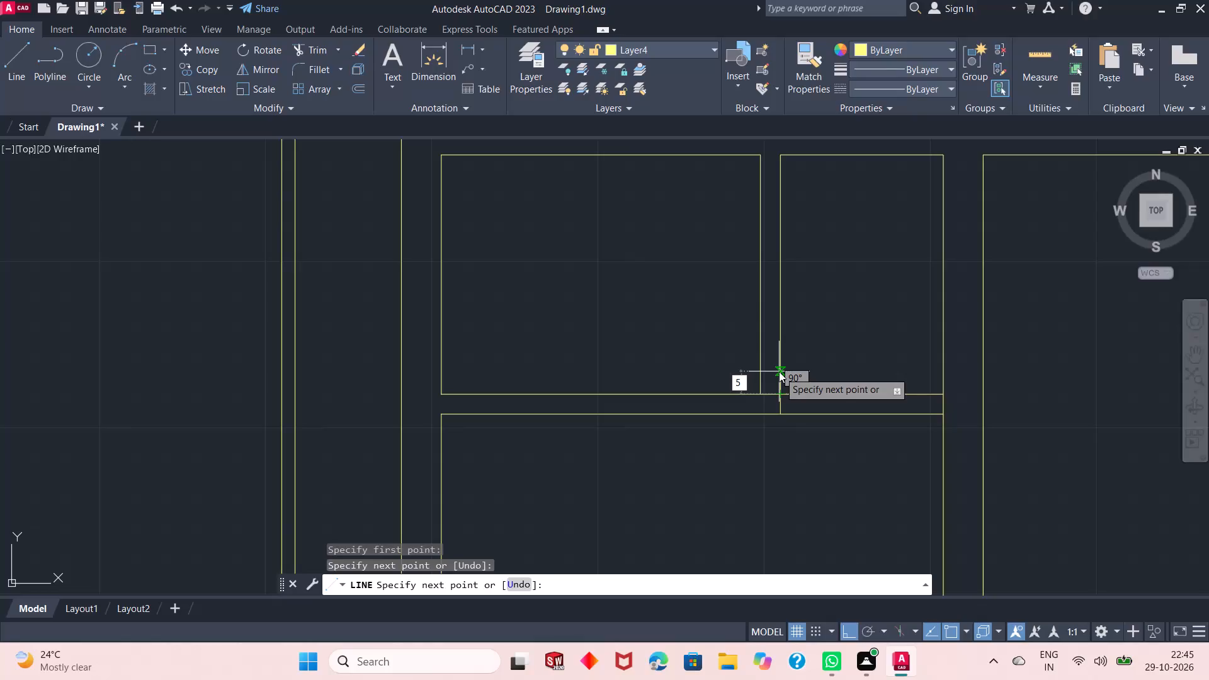
pyautogui.hotkey('shift', '"')
pyautogui.press('Return')
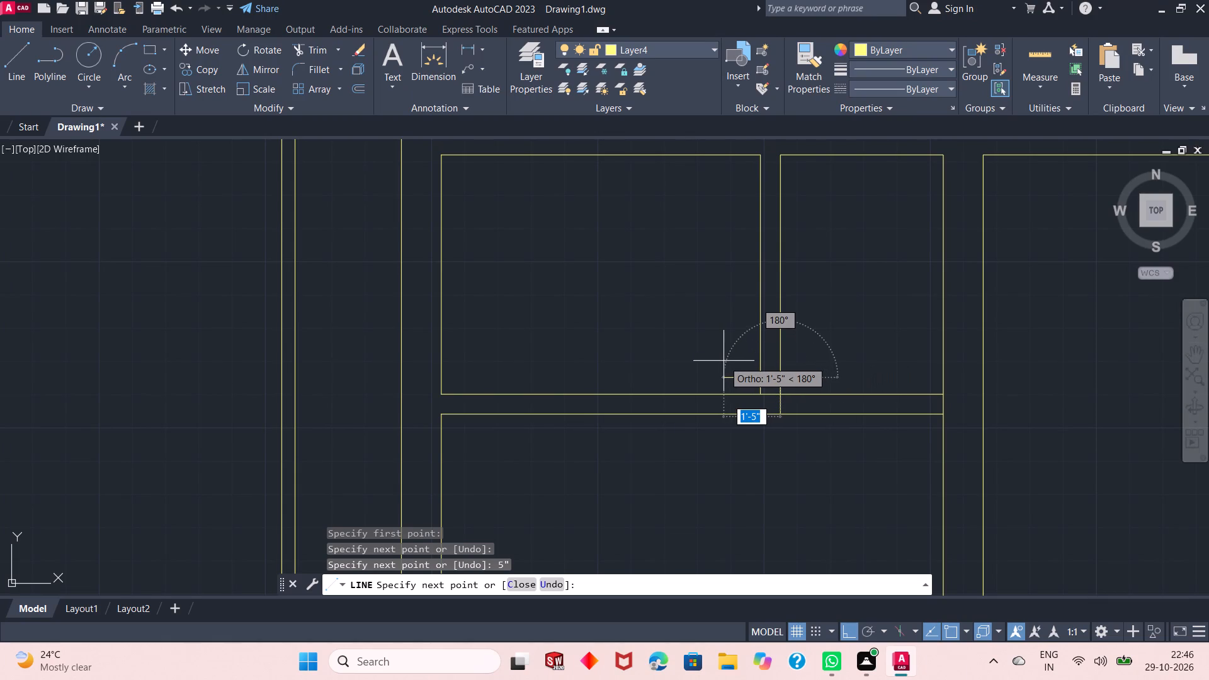
pyautogui.click(759, 379)
pyautogui.rightClick(759, 378)
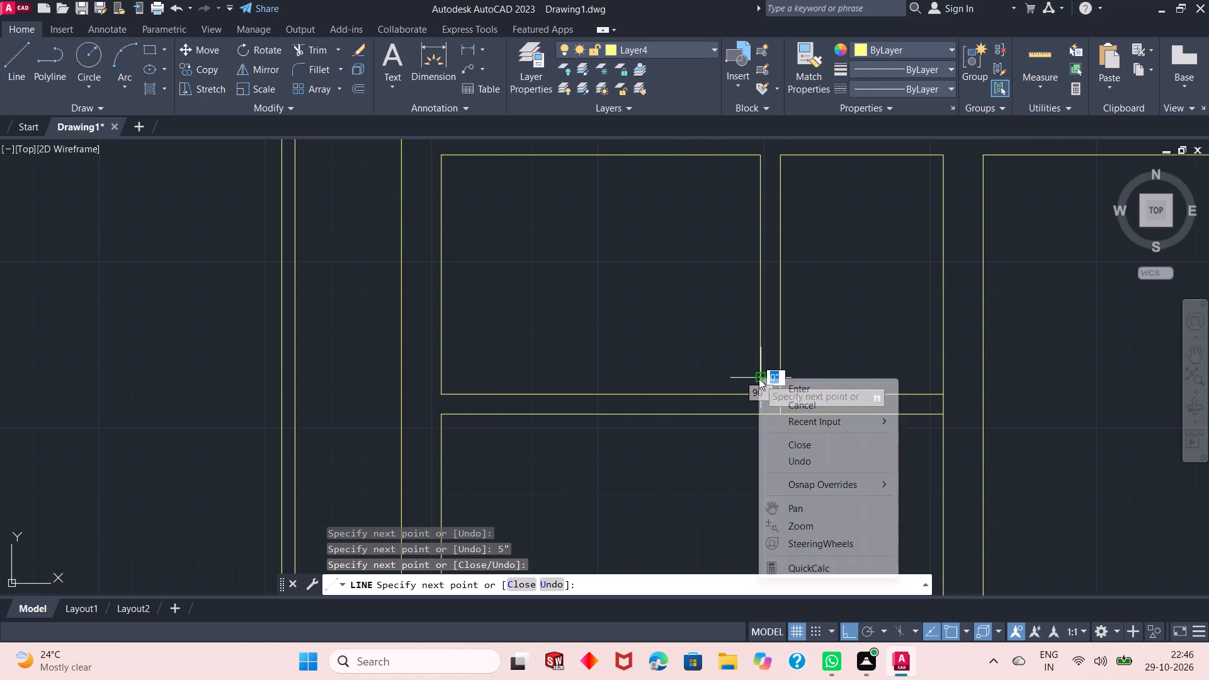
pyautogui.click(785, 385)
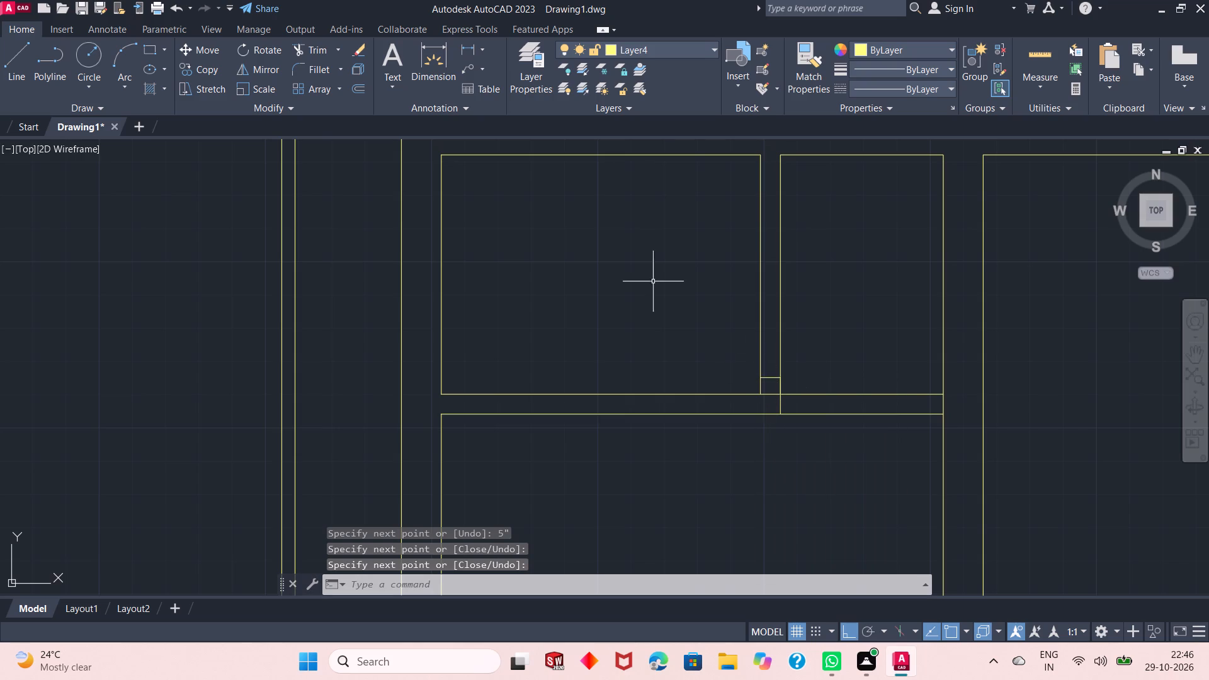
# Trim the short piece of the south wall's north face between the two faces of the partition.
pyautogui.click(322, 54)
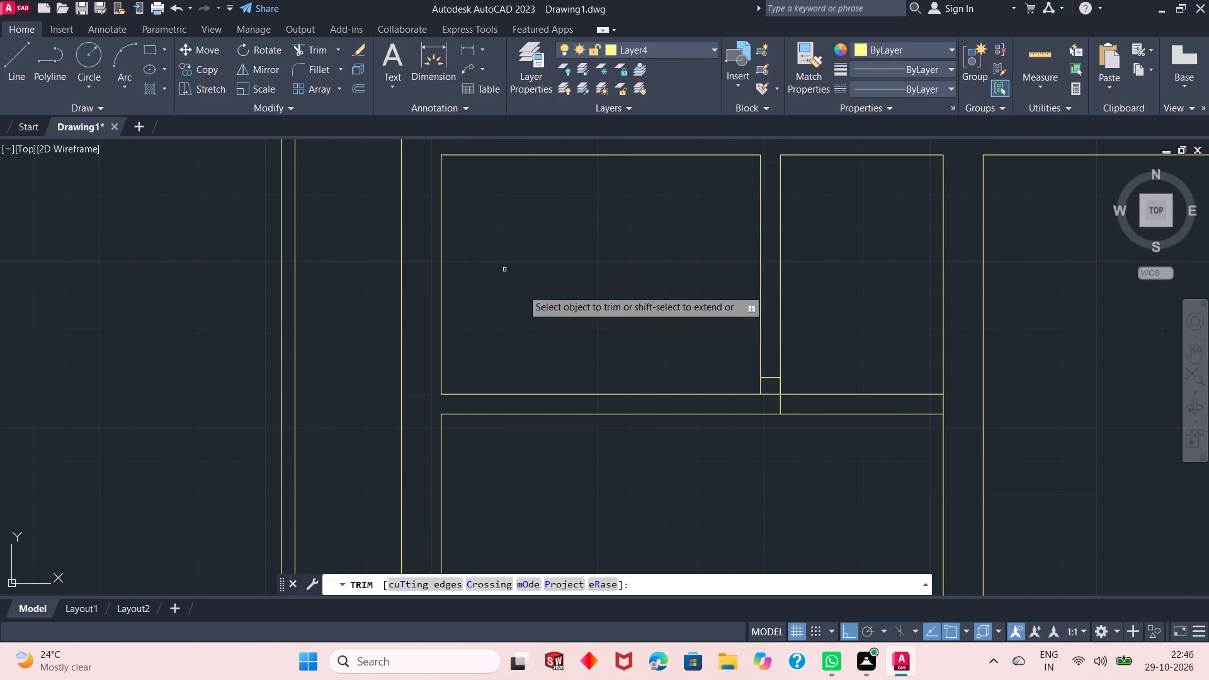
pyautogui.click(768, 395)
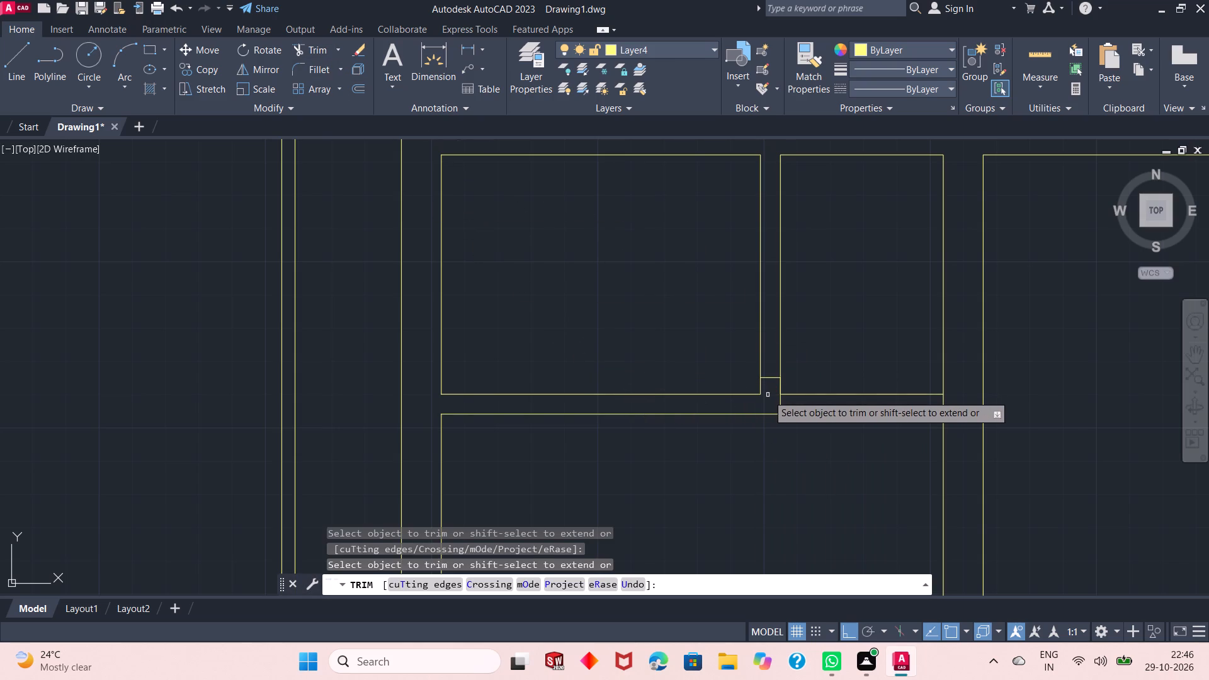
pyautogui.rightClick(821, 363)
pyautogui.click(860, 377)
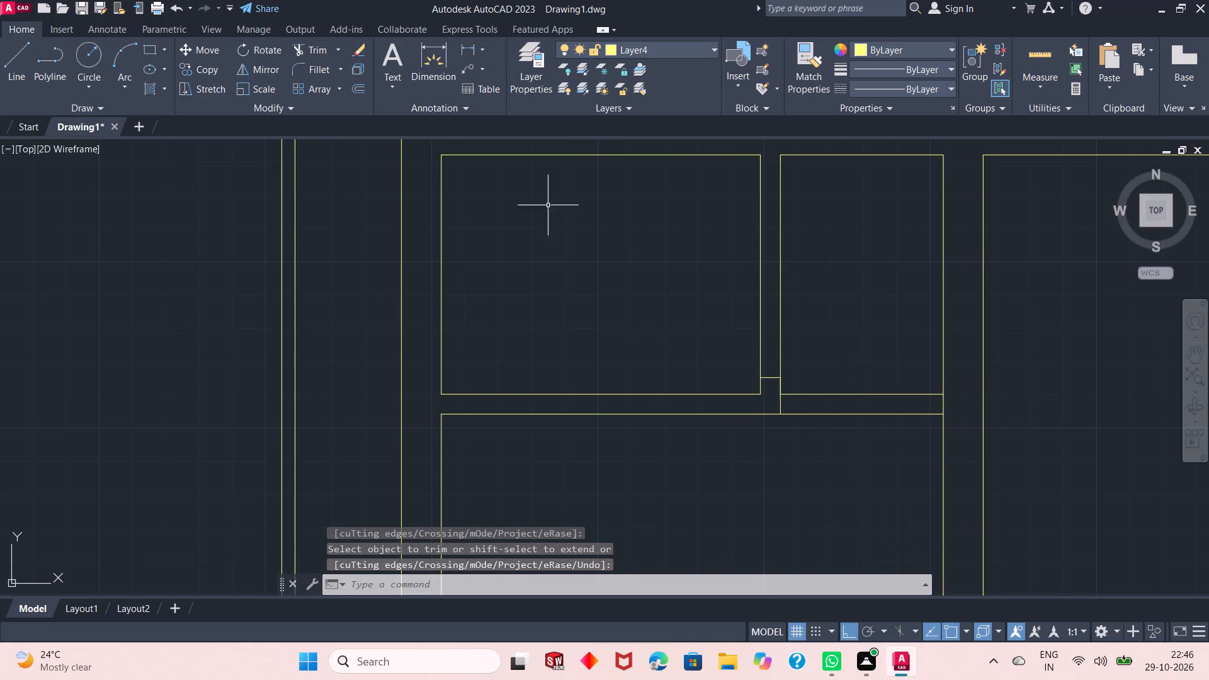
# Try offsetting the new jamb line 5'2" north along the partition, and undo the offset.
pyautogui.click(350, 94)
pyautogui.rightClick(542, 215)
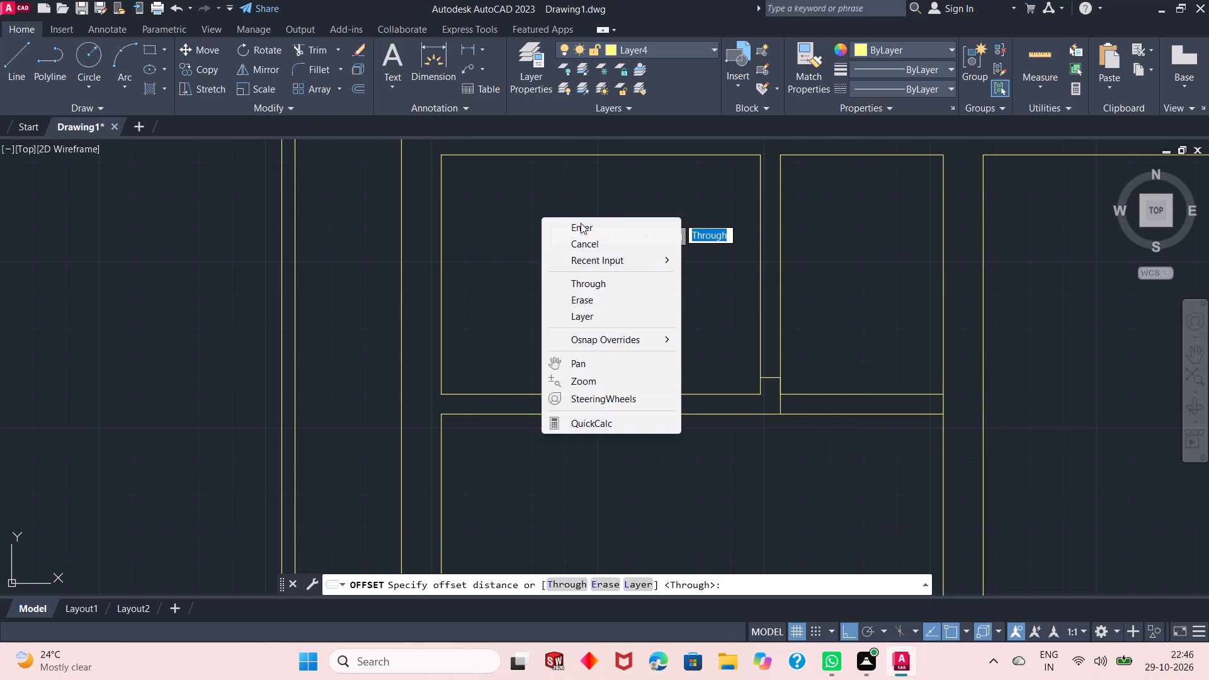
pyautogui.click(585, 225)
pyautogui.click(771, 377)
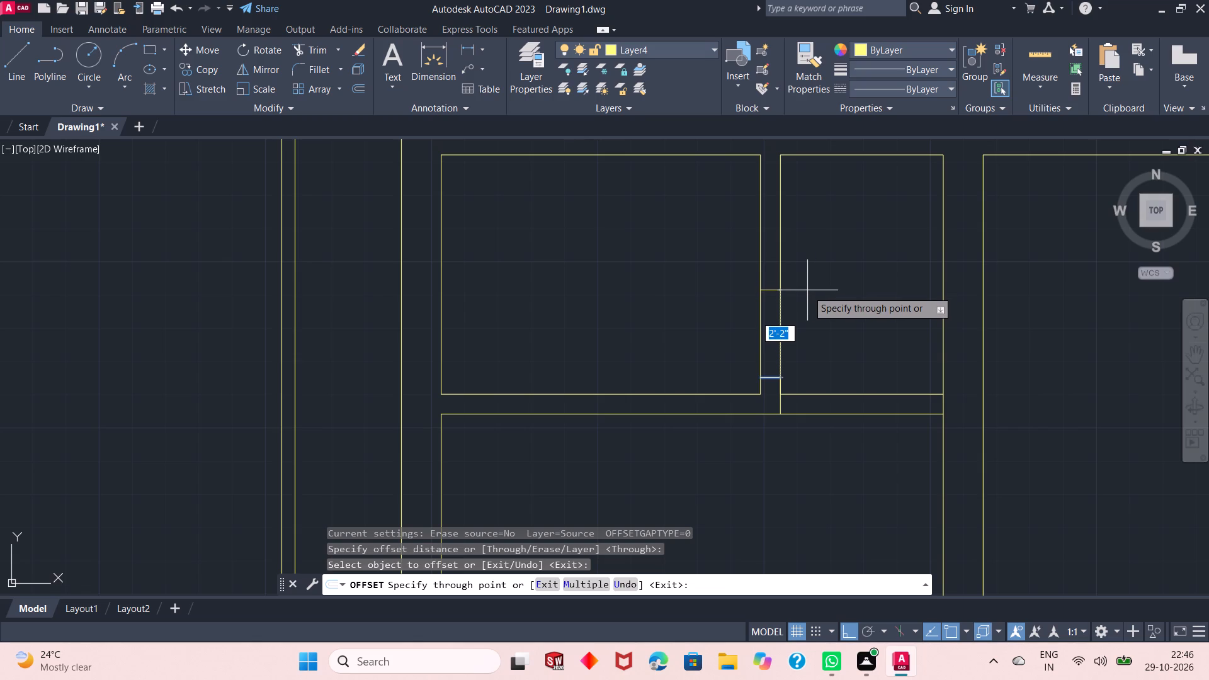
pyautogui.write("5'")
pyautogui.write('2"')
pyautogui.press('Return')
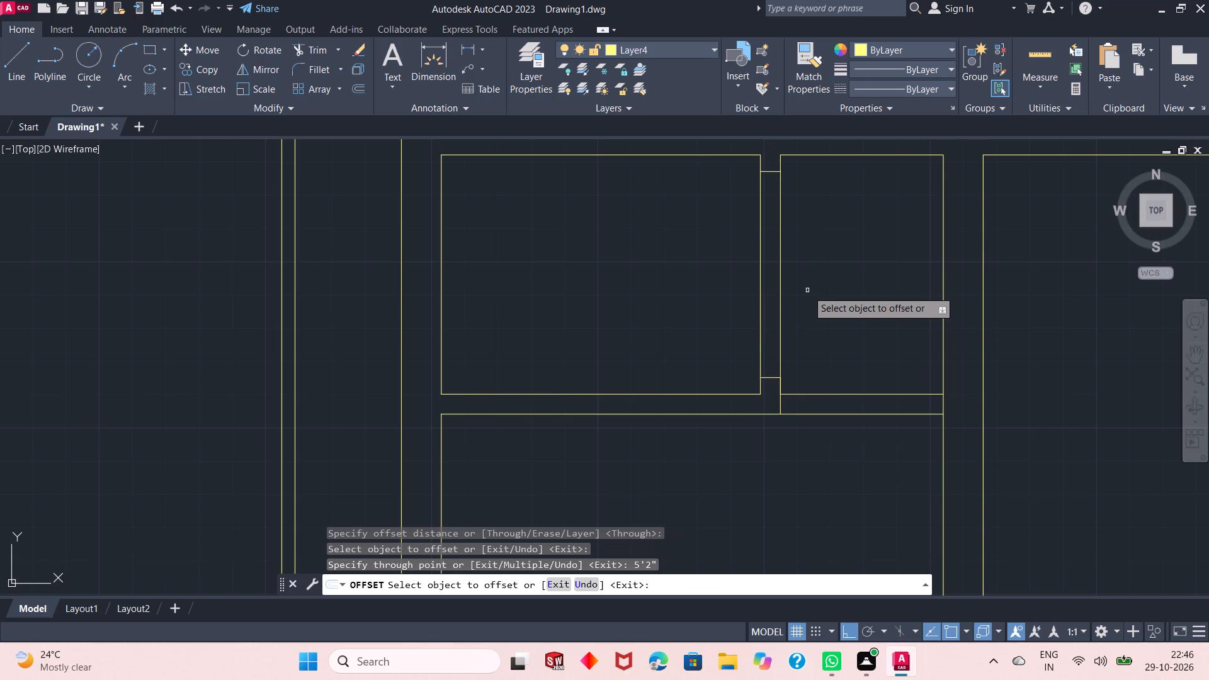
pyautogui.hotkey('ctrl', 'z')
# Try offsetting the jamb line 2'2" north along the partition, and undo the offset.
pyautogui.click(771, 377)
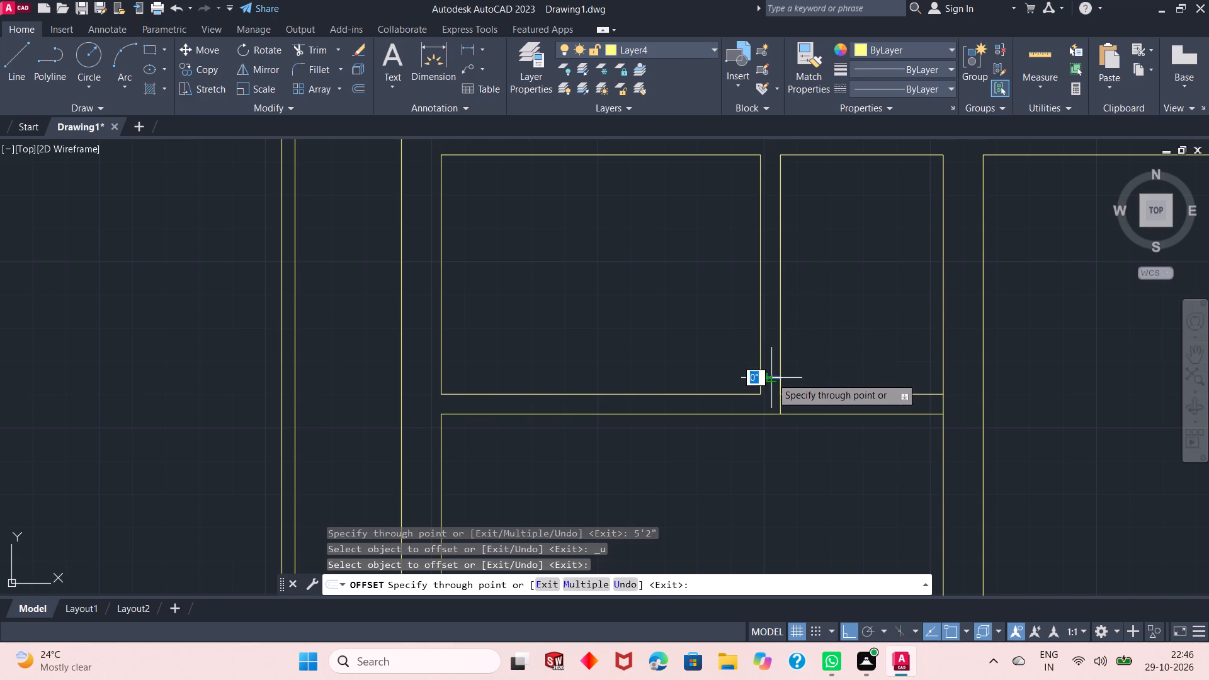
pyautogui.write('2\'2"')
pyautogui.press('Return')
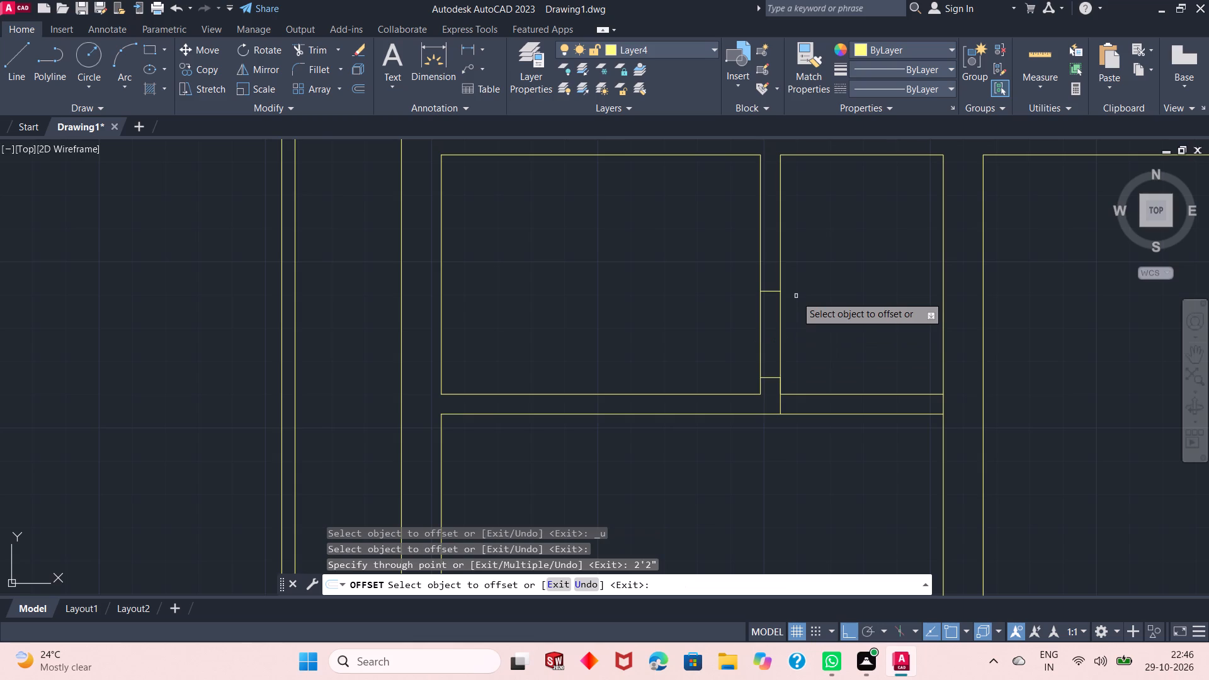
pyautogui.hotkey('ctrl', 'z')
# Offset the jamb line across the partition 2' to the north.
pyautogui.click(769, 376)
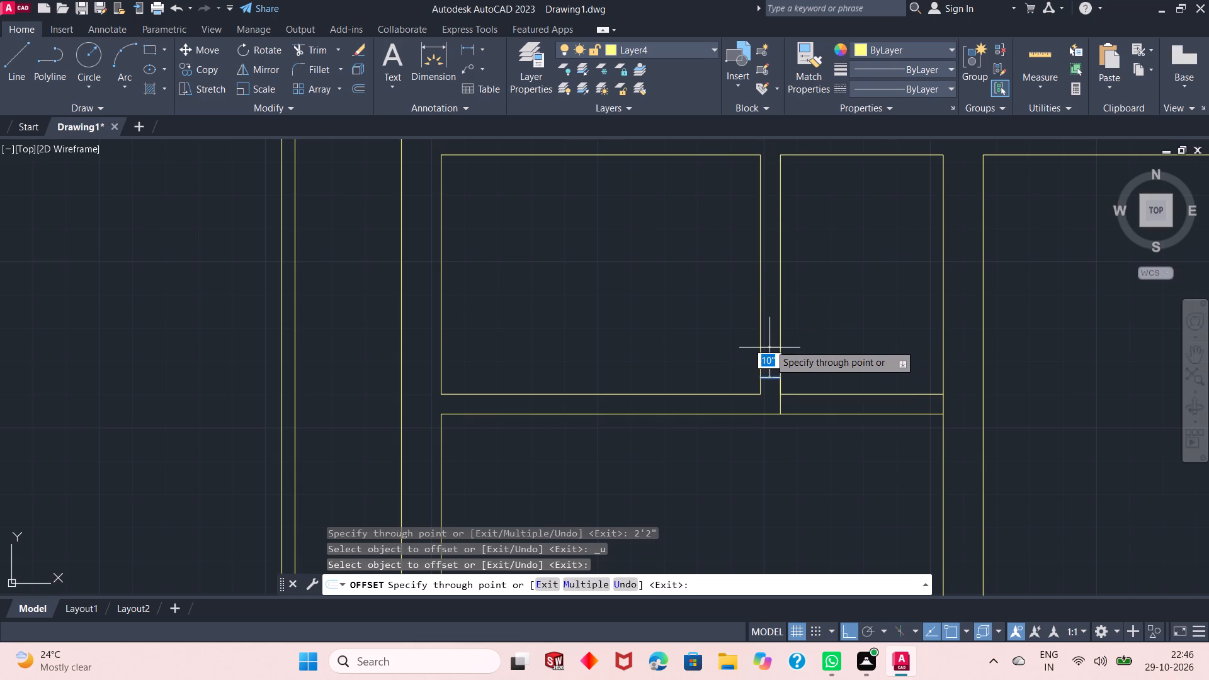
pyautogui.write("2'")
pyautogui.press('Return')
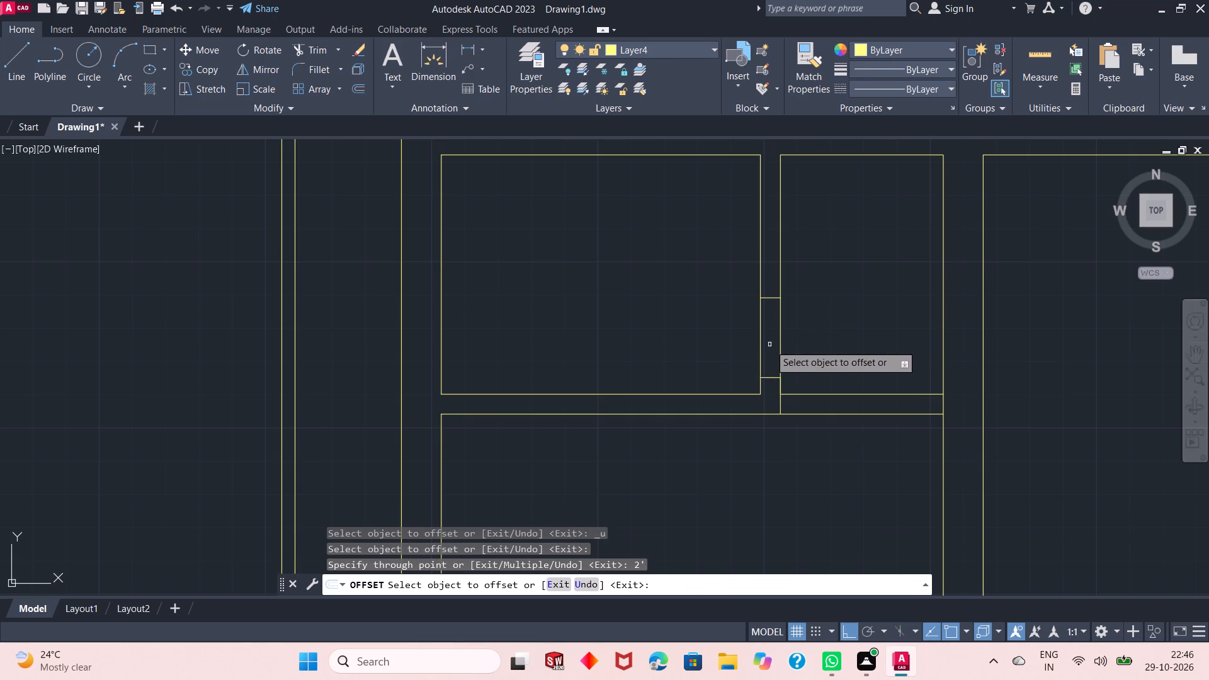
pyautogui.rightClick(606, 272)
pyautogui.click(630, 283)
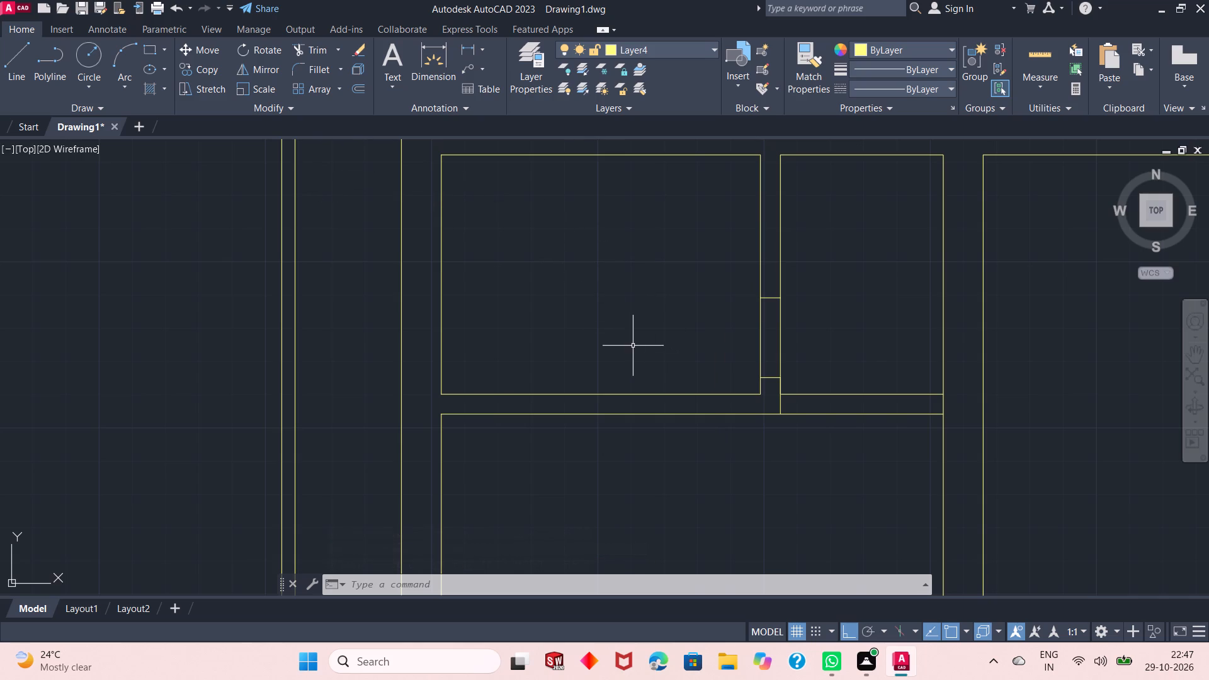
# Trim both faces of the partition between the two jamb lines to open the doorway into the northwest room.
pyautogui.click(300, 51)
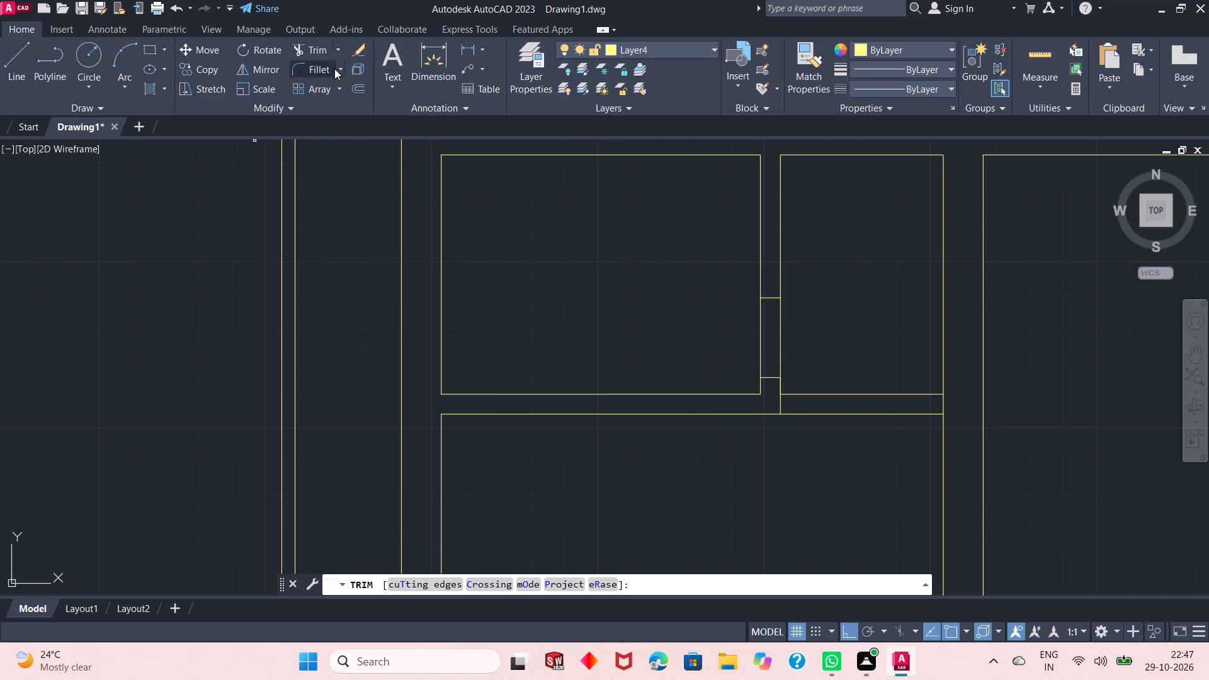
pyautogui.click(783, 320)
pyautogui.click(812, 315)
pyautogui.click(702, 343)
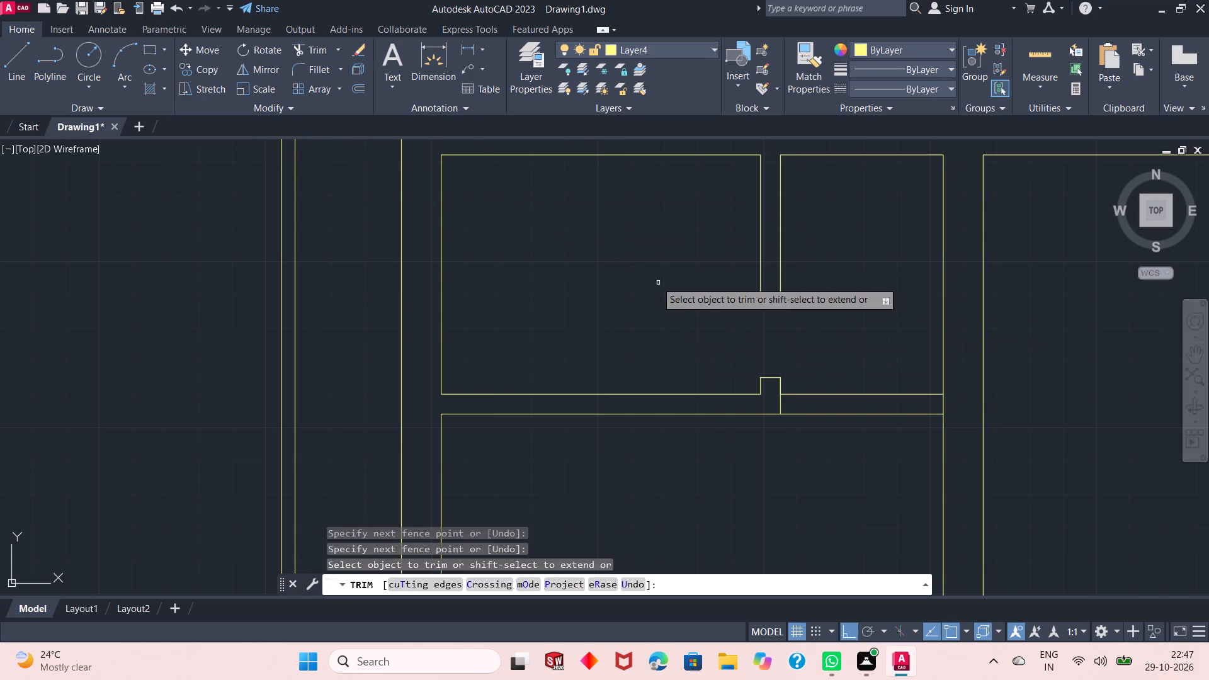
pyautogui.rightClick(656, 281)
pyautogui.click(670, 288)
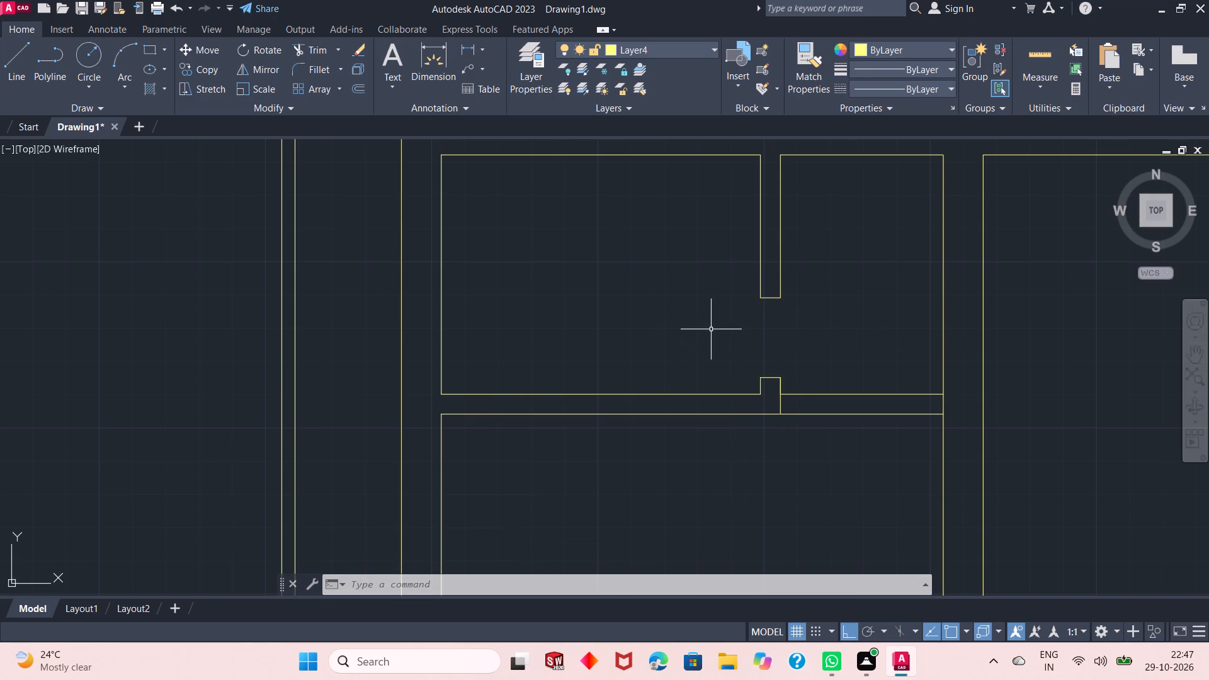
# Trim away both faces of the cross wall east of the partition, joining the small space to the room south of it.
pyautogui.rightClick(571, 265)
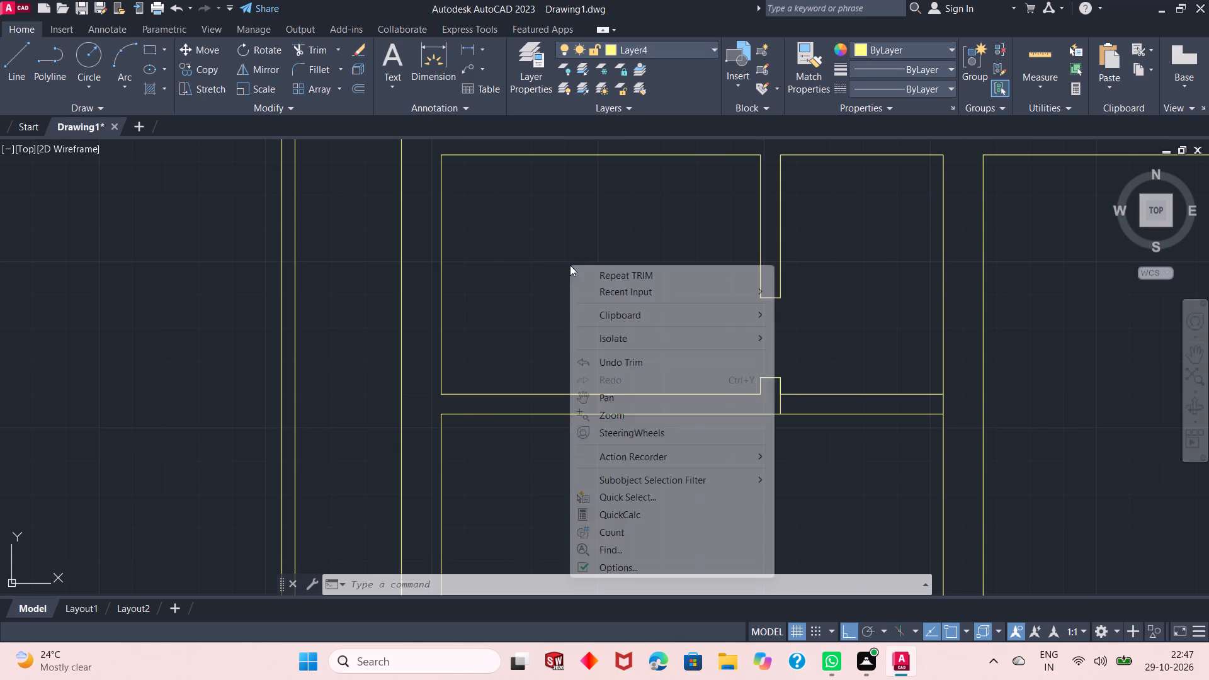
pyautogui.click(594, 273)
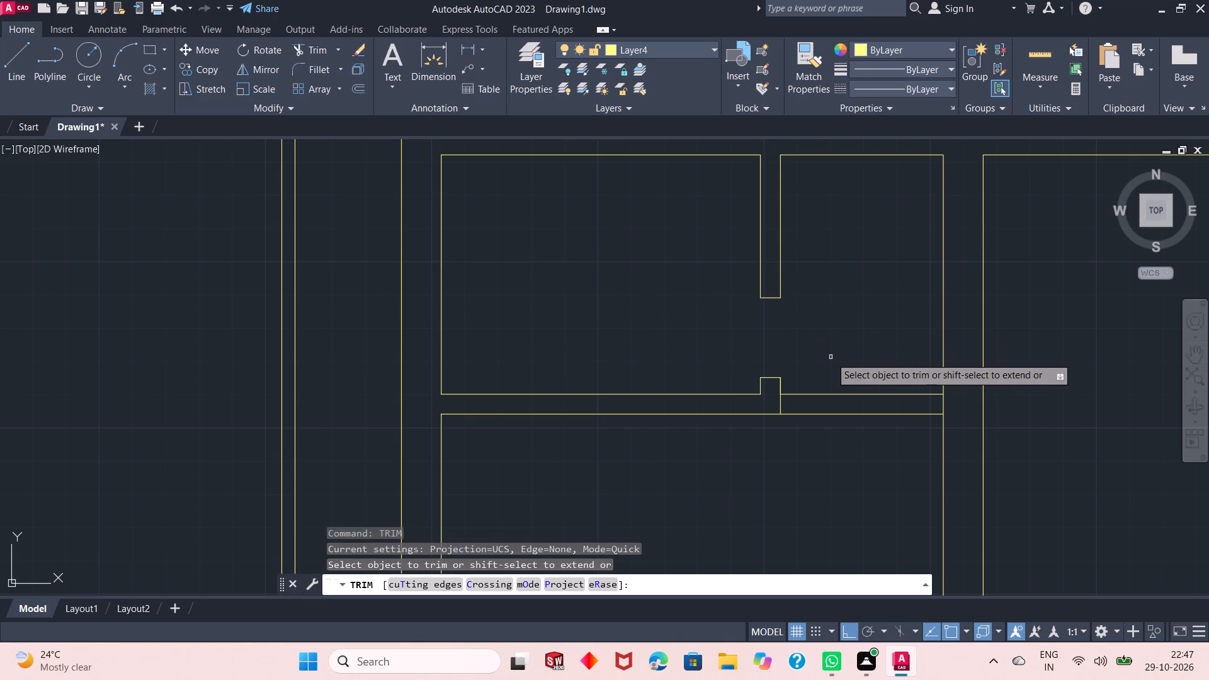
pyautogui.click(845, 362)
pyautogui.click(837, 424)
pyautogui.rightClick(810, 340)
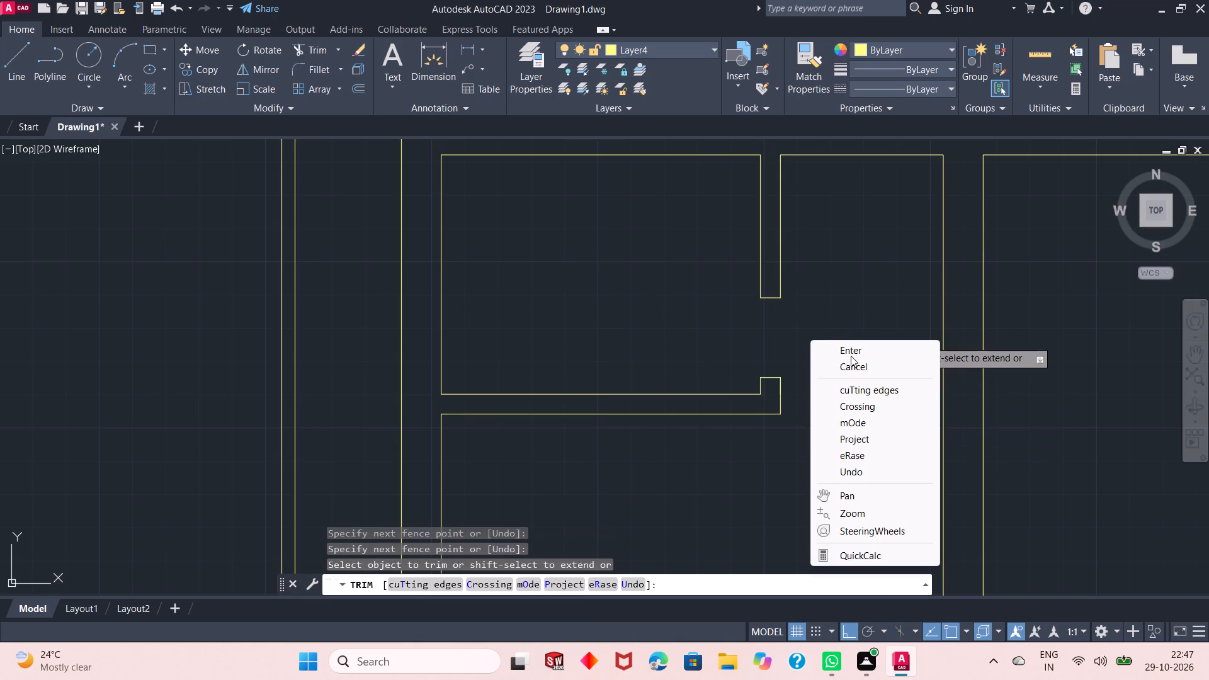
pyautogui.click(851, 356)
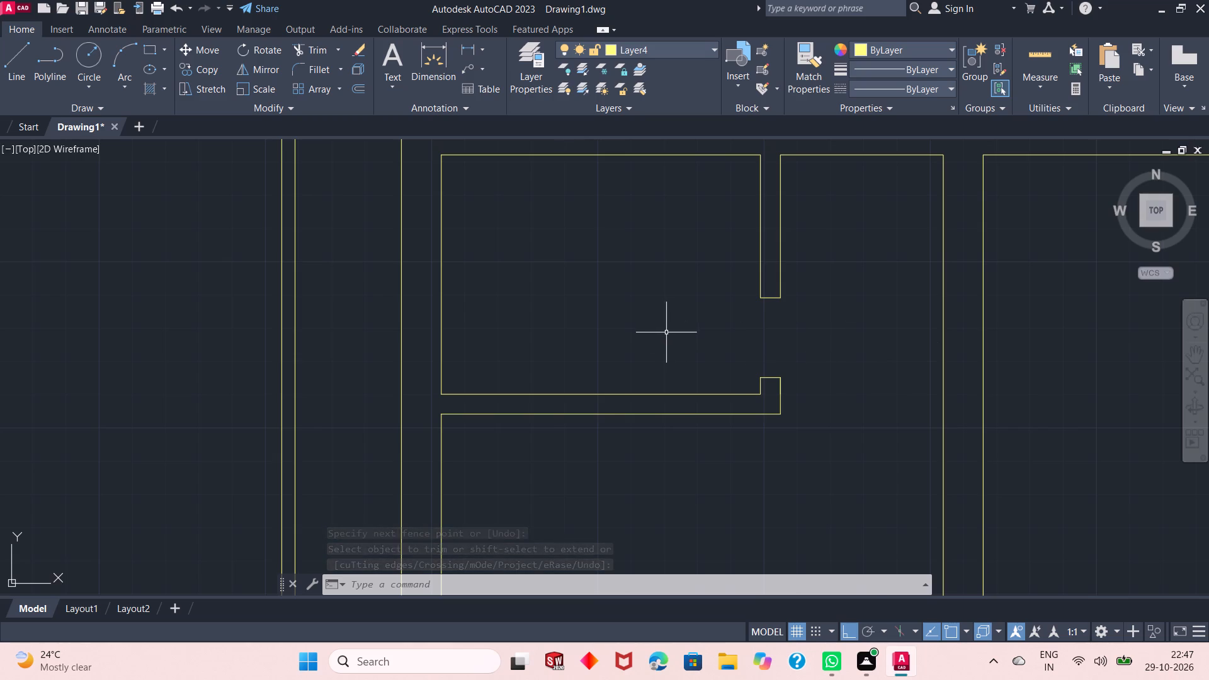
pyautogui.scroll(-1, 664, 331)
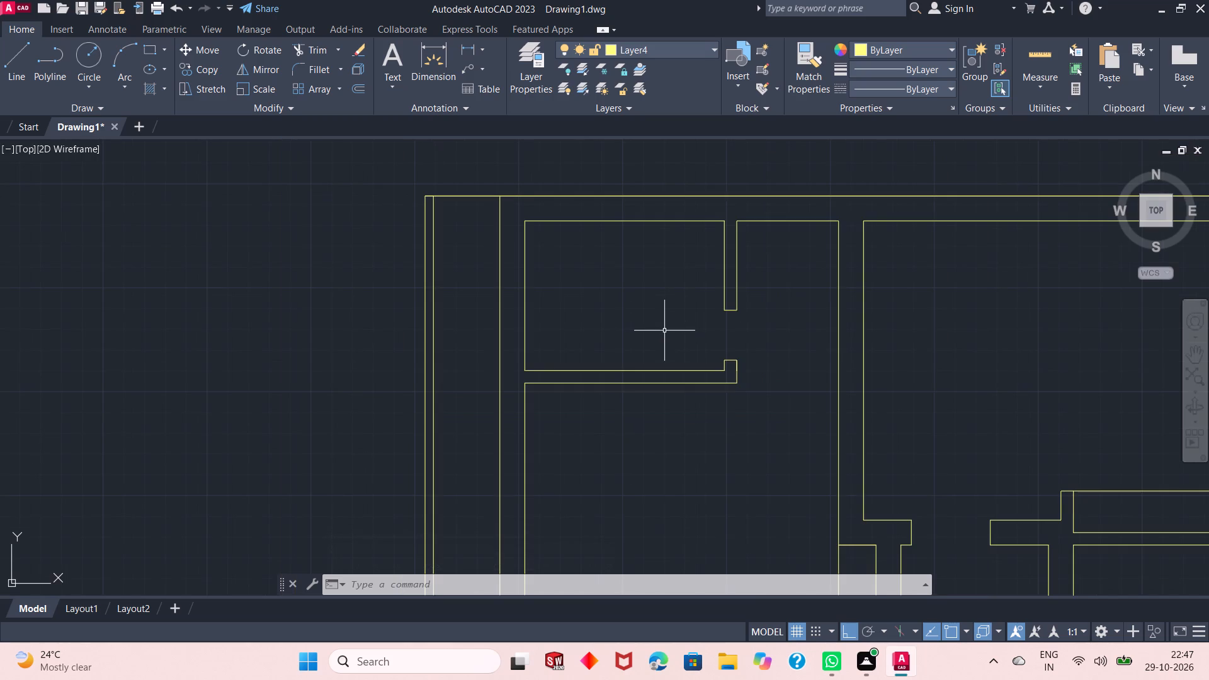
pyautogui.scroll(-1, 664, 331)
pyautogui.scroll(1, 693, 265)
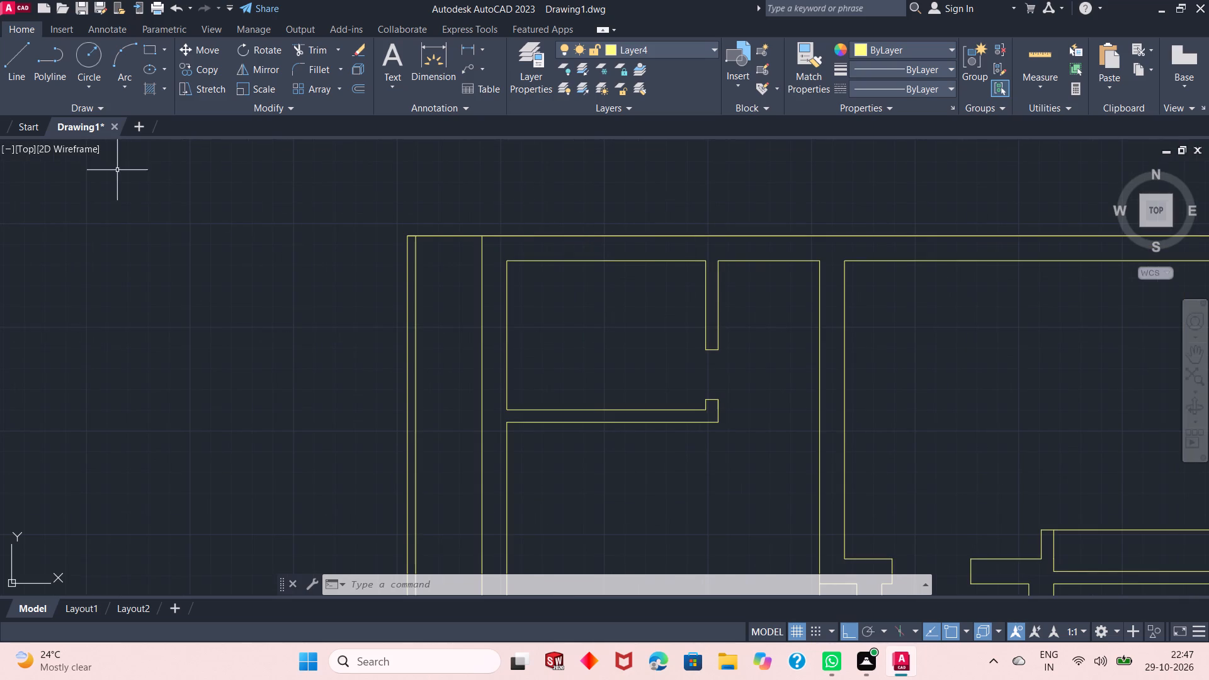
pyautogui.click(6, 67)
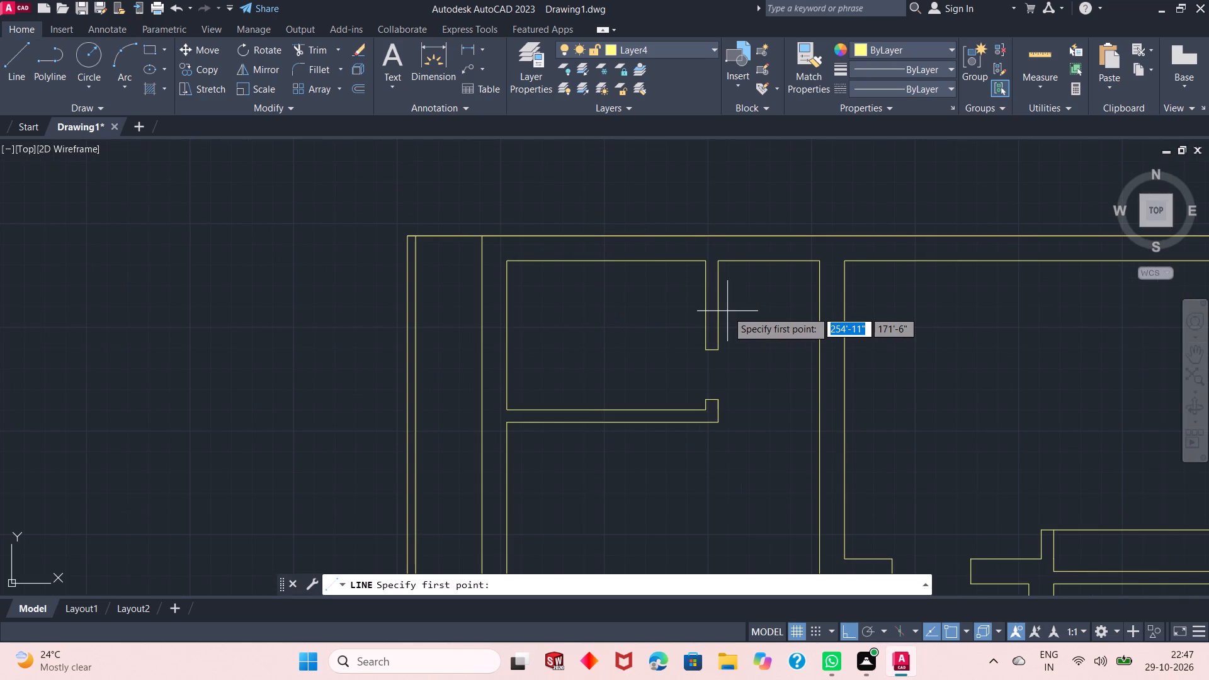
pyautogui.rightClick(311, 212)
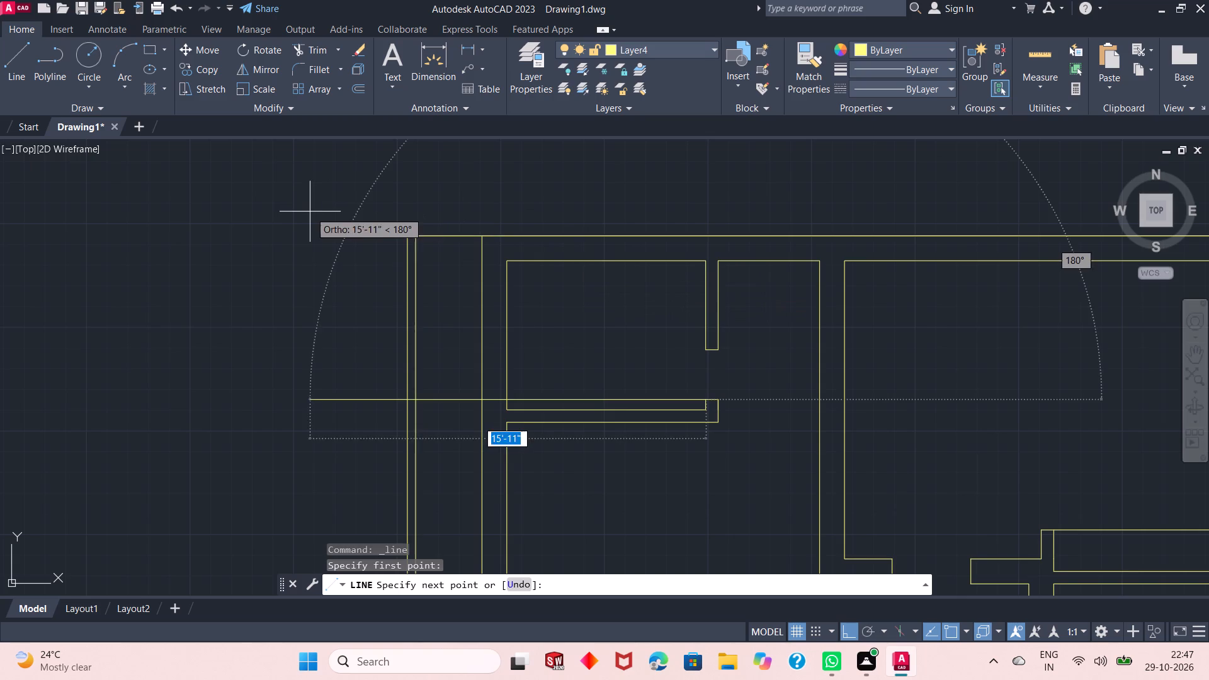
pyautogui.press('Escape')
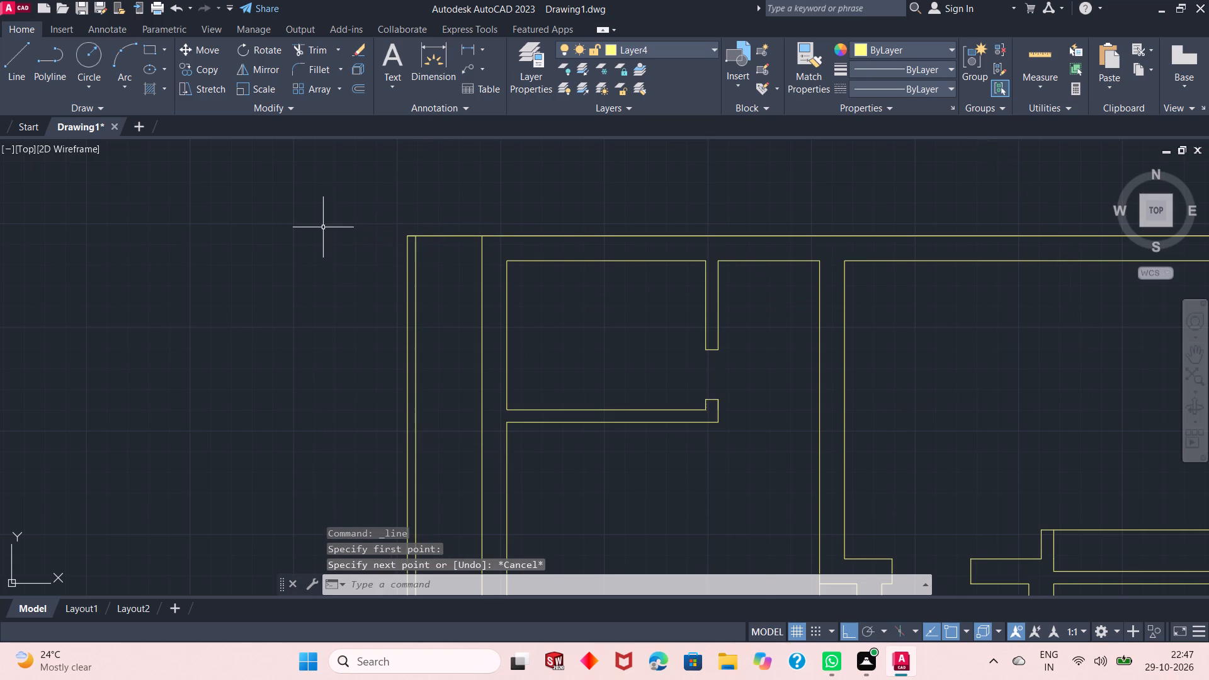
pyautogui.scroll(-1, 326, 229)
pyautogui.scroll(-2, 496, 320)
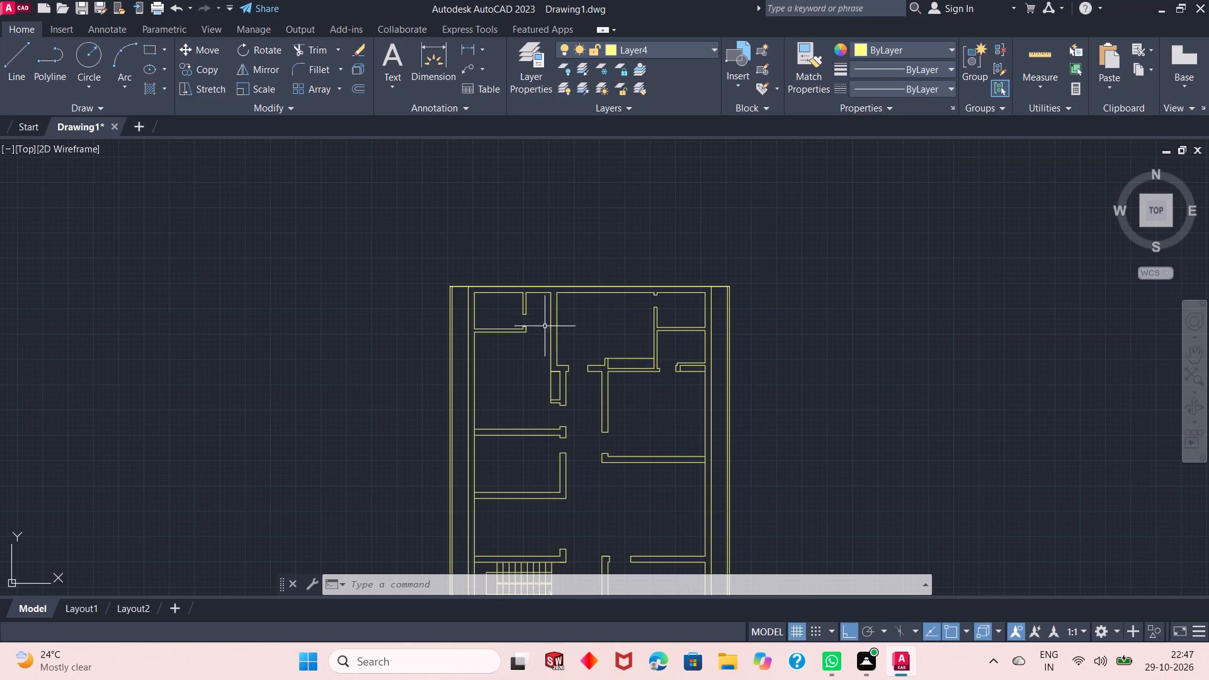
# Draw a wall stub extending 2' south from the corner of the cross wall north of the staircase room, closed across its end.
pyautogui.scroll(-1, 537, 307)
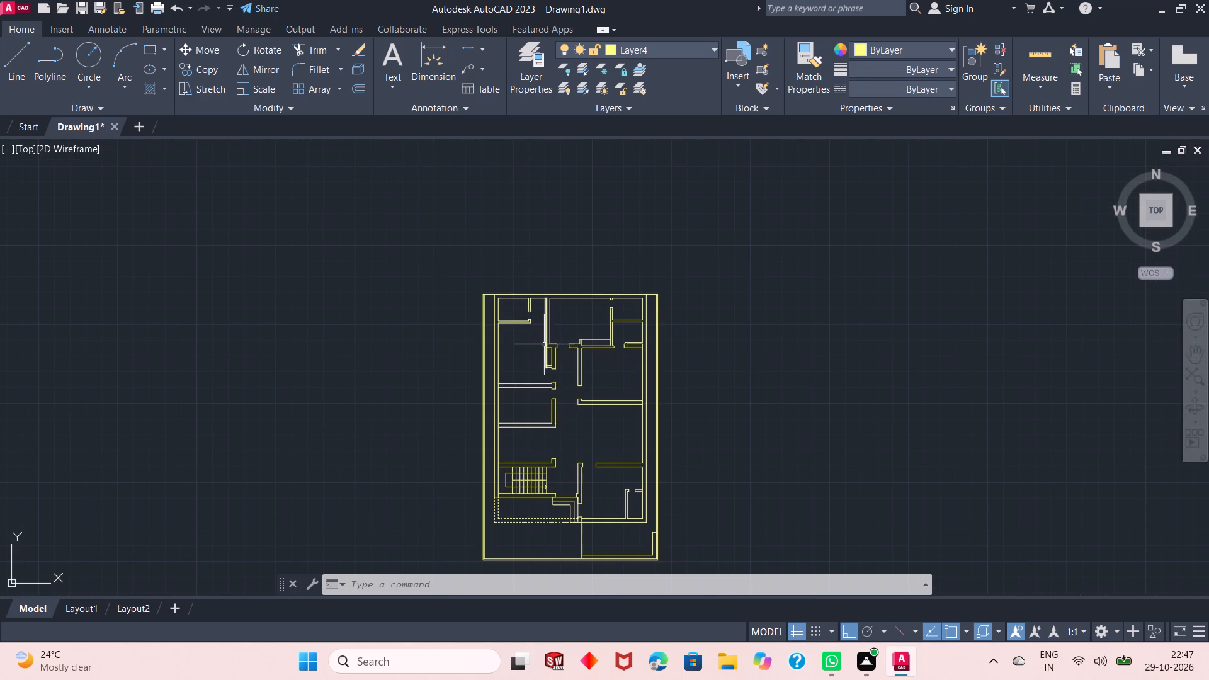
pyautogui.scroll(-1, 548, 344)
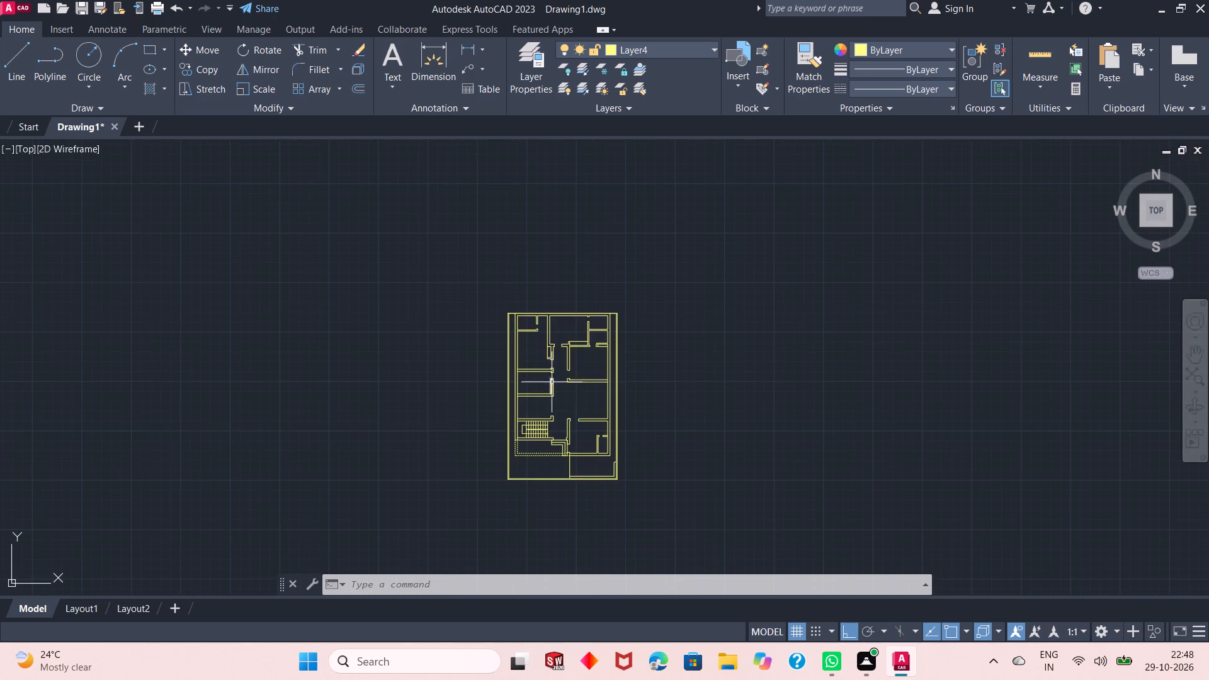
pyautogui.scroll(3, 555, 397)
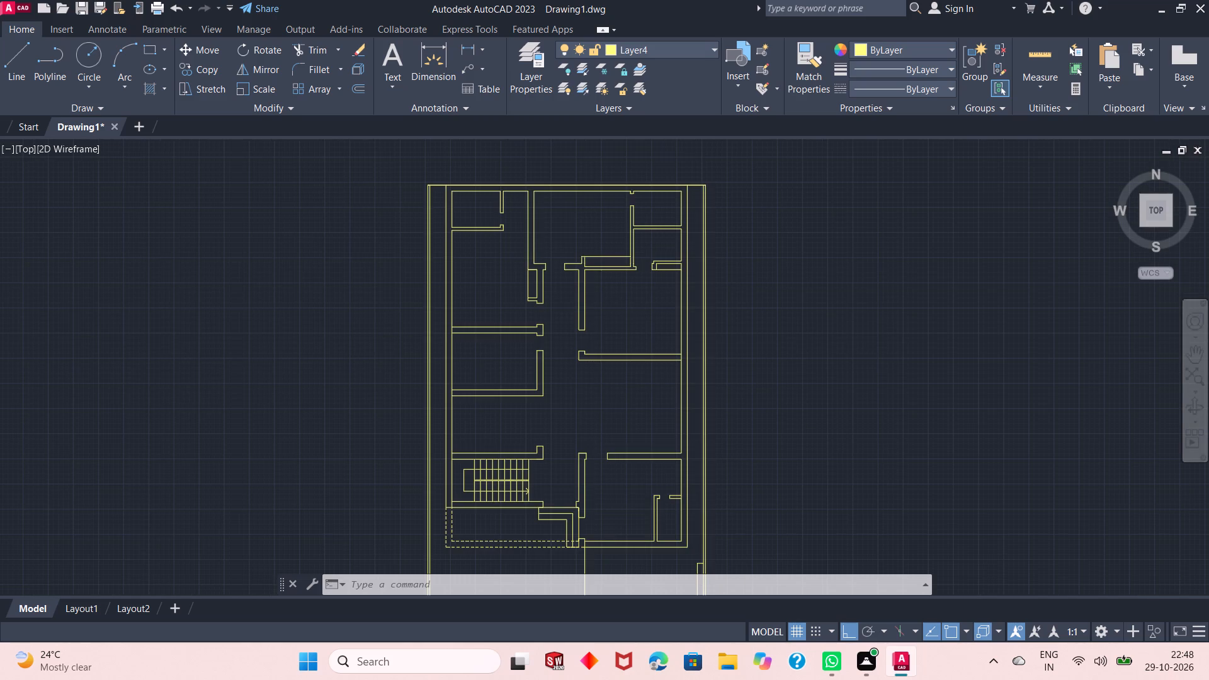
pyautogui.scroll(1, 555, 397)
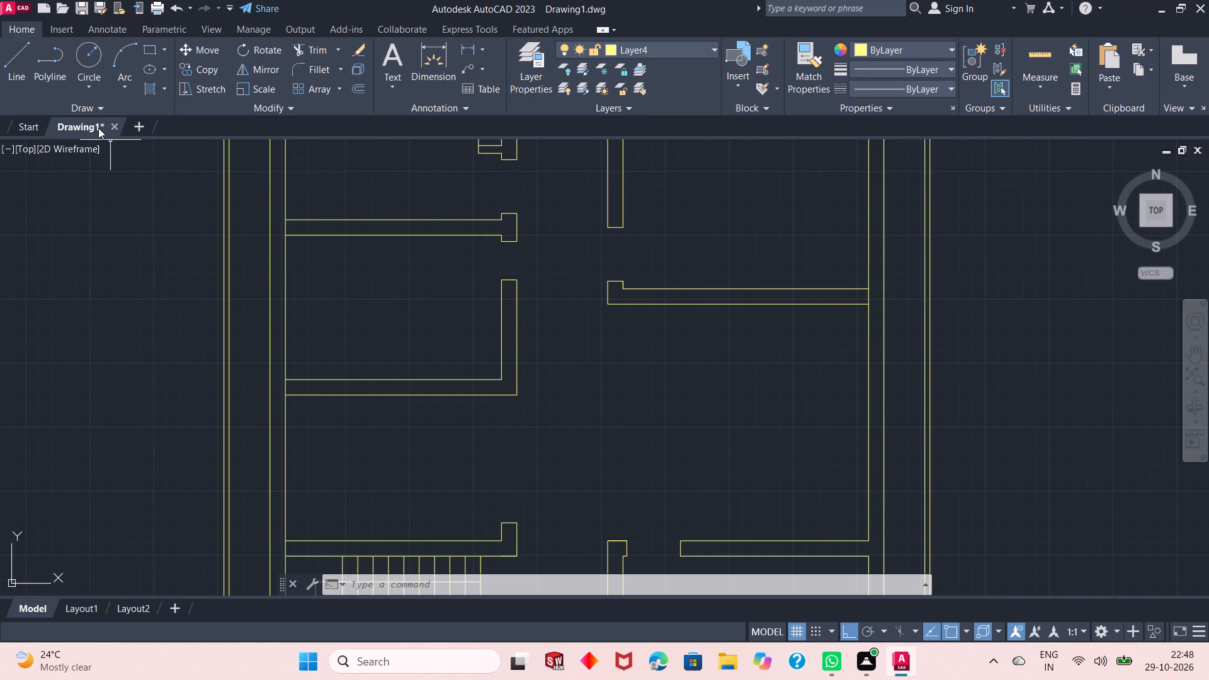
pyautogui.click(18, 57)
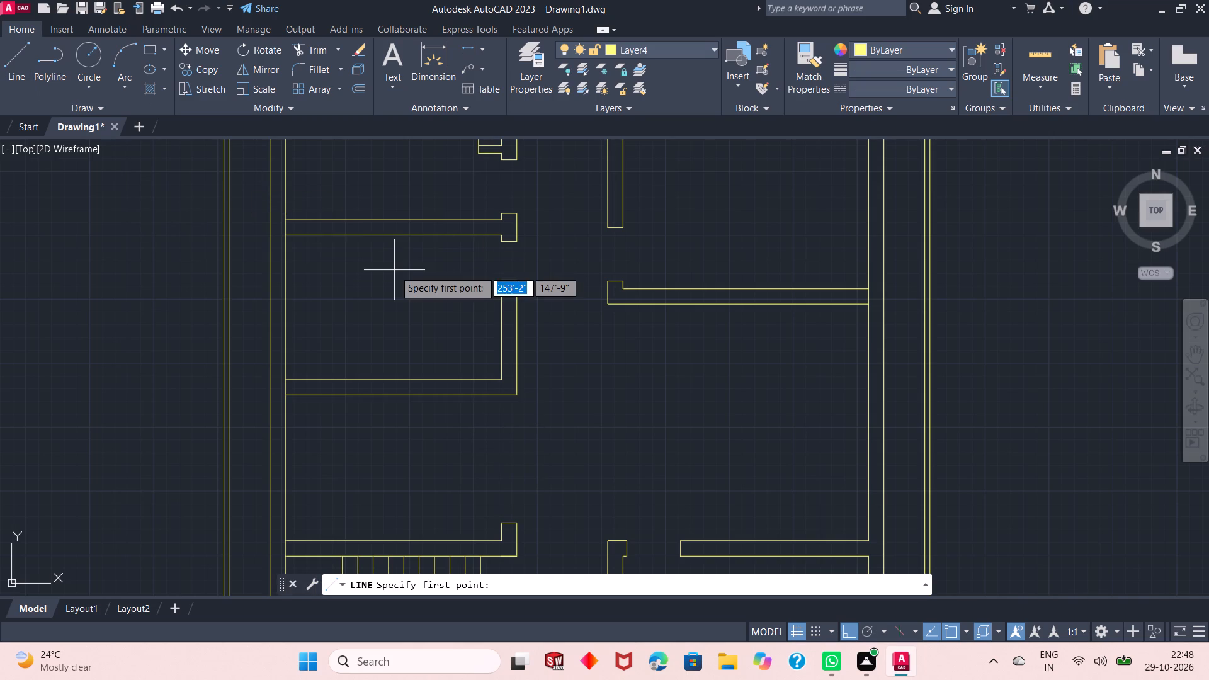
pyautogui.click(516, 396)
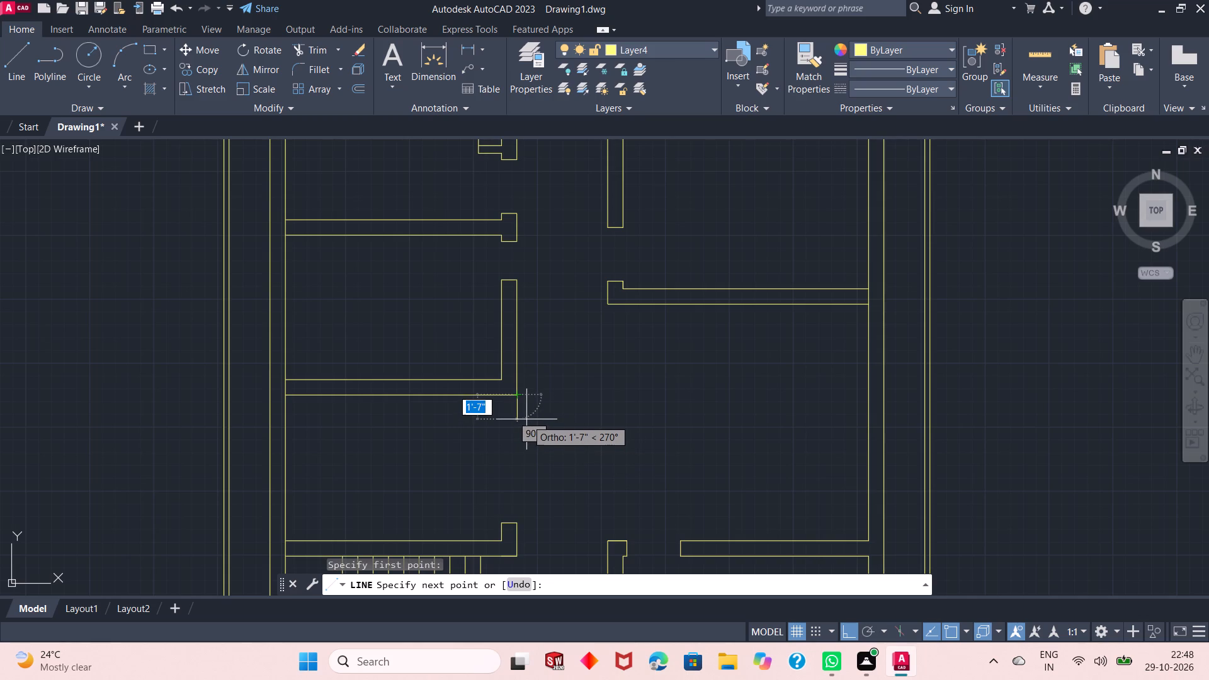
pyautogui.write("2'")
pyautogui.press('Return')
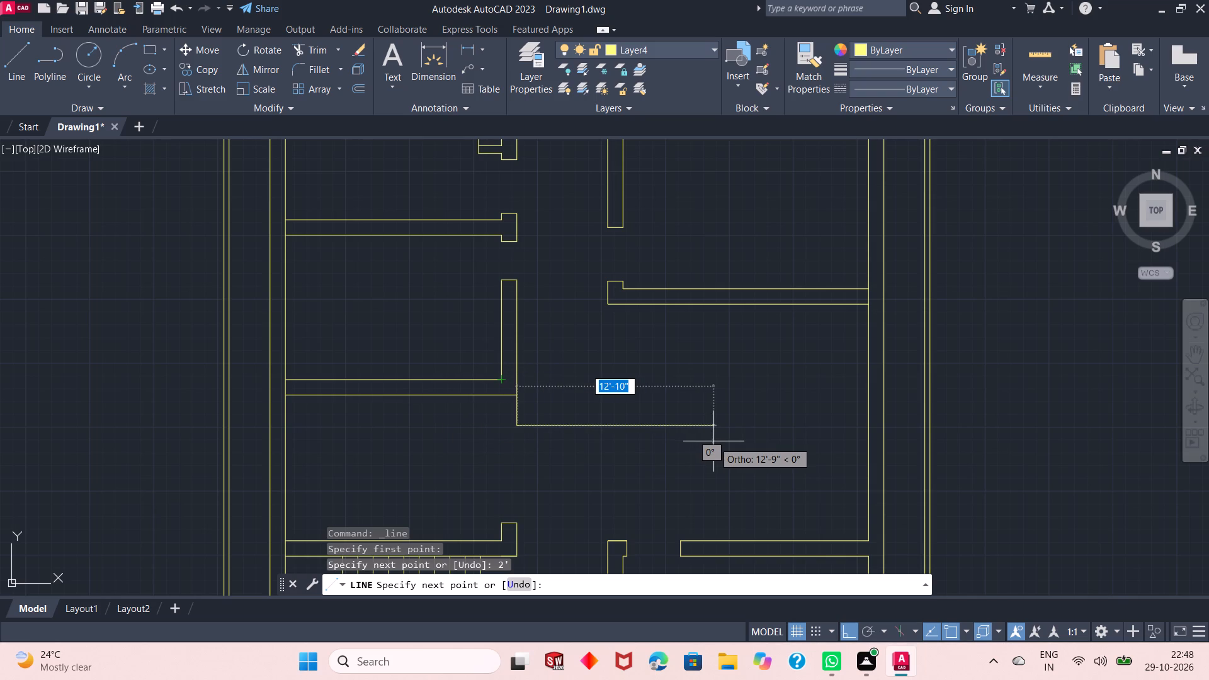
pyautogui.click(505, 429)
pyautogui.click(504, 397)
pyautogui.rightClick(548, 390)
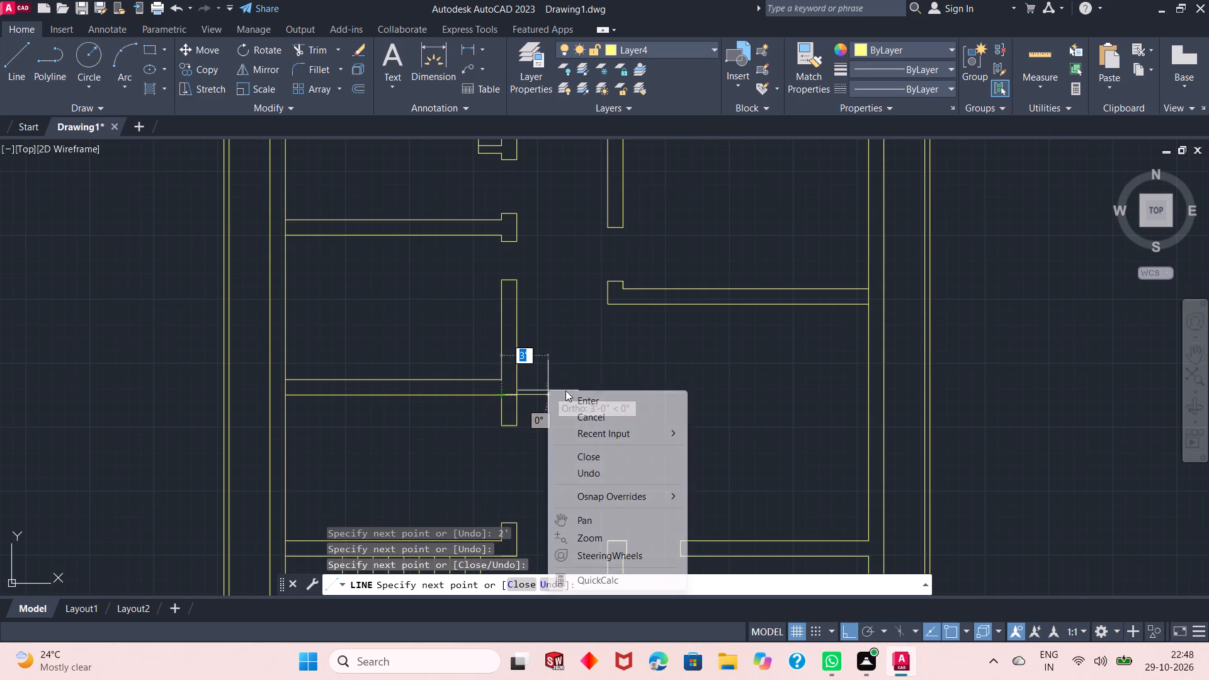
pyautogui.click(582, 397)
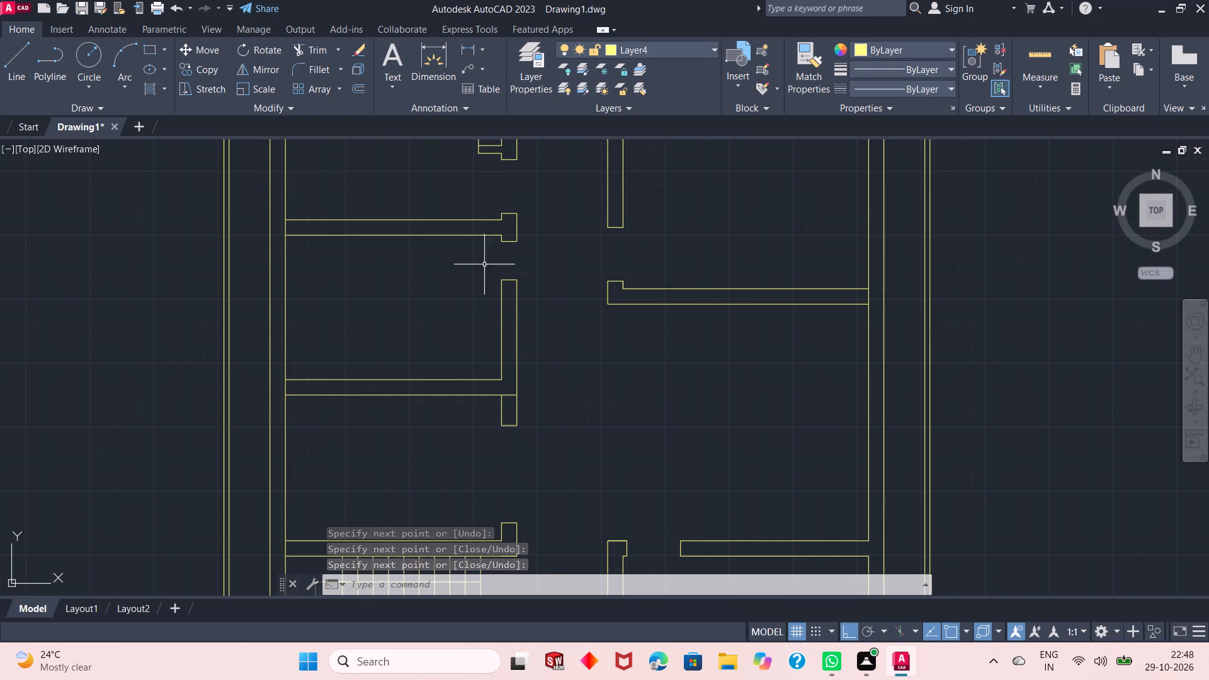
# Trim the cross wall's south face line where it crosses the top of the new stub.
pyautogui.click(310, 50)
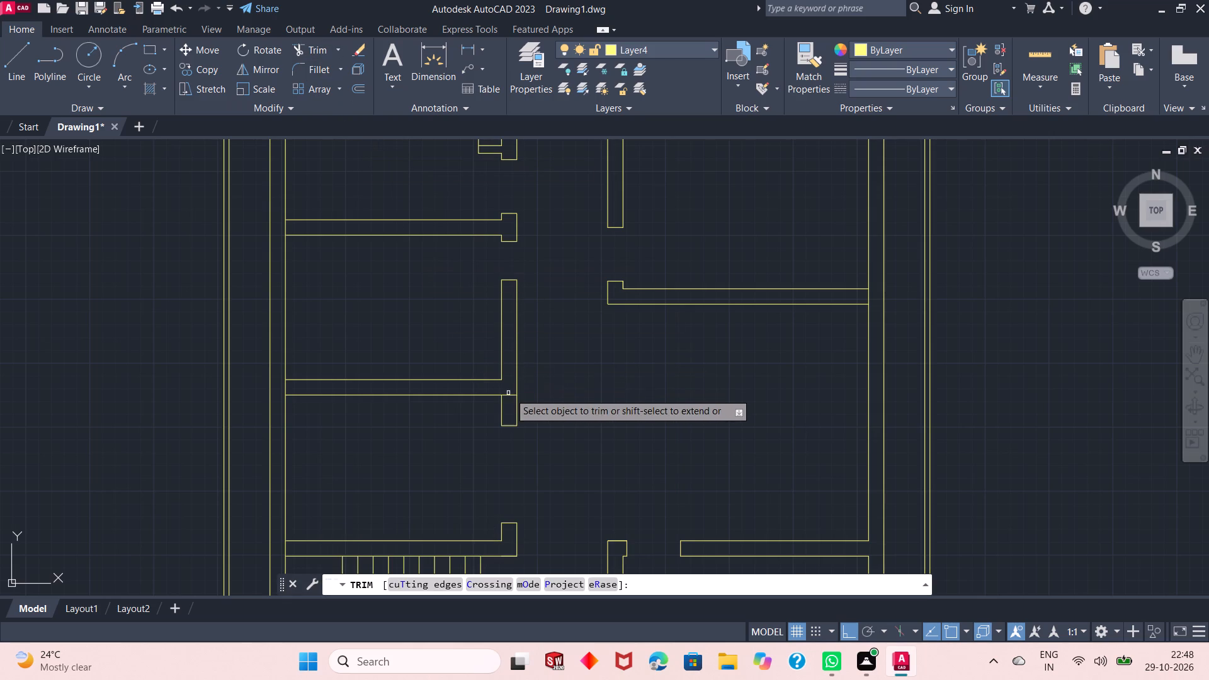
pyautogui.click(511, 394)
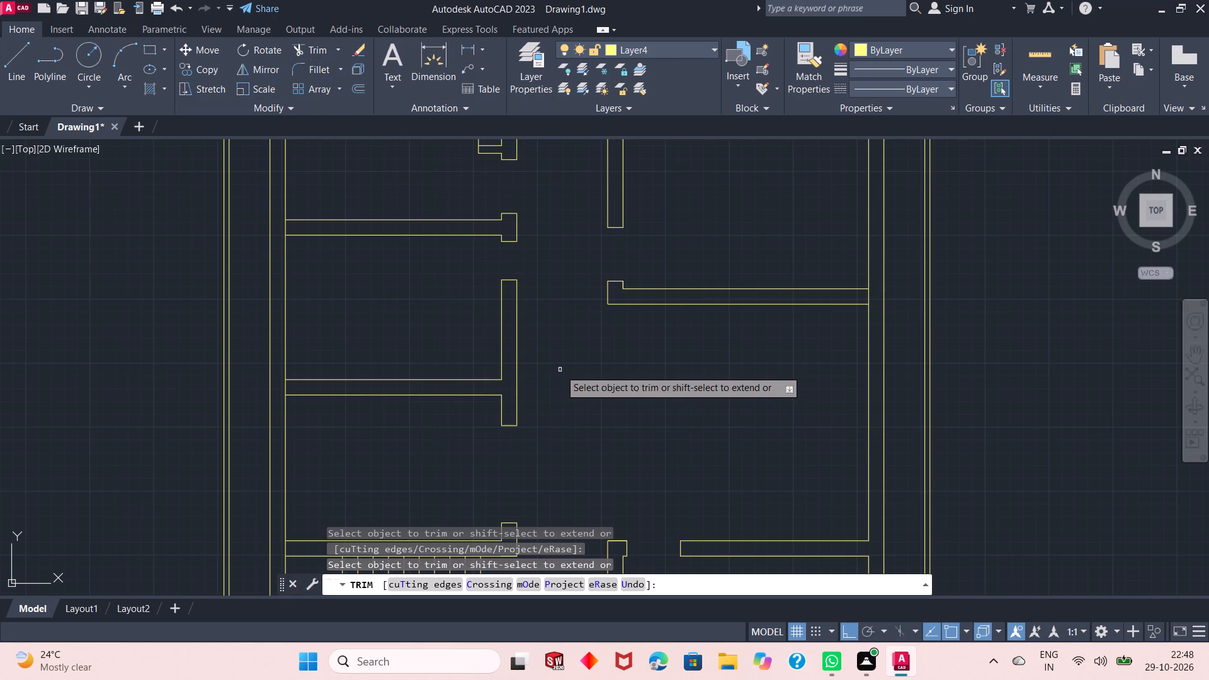
pyautogui.rightClick(543, 341)
pyautogui.click(566, 349)
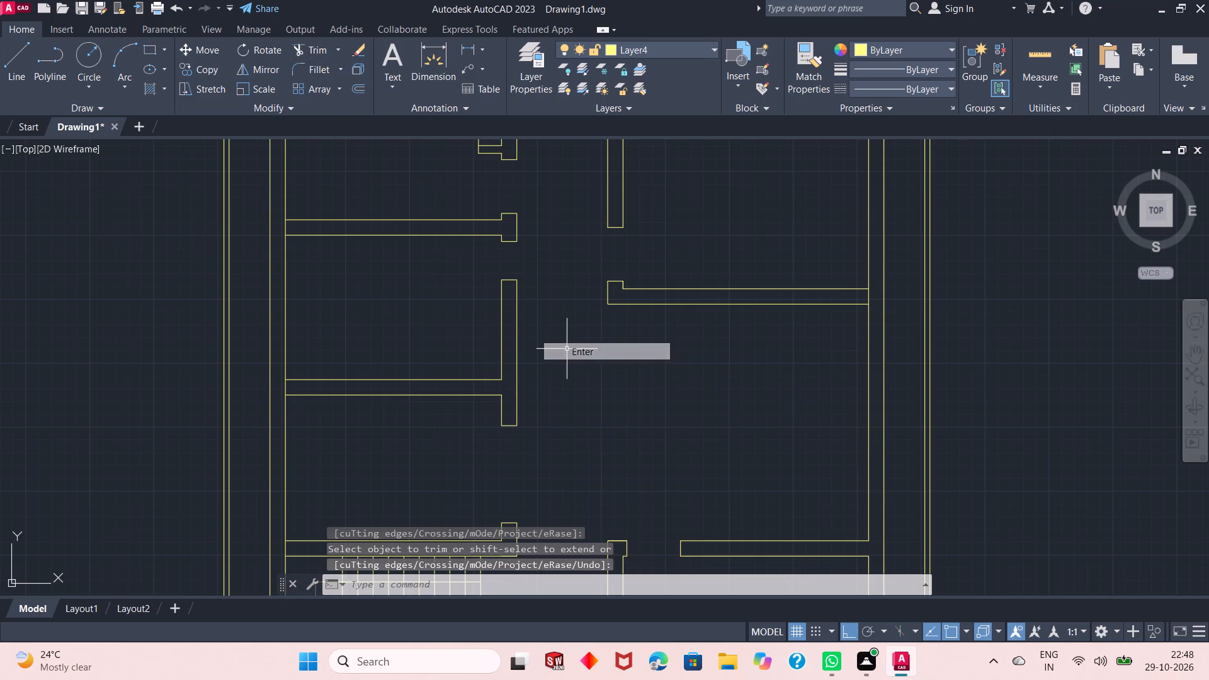
# Offset the stub's end line 3" north, inside the stub.
pyautogui.scroll(-1, 543, 418)
pyautogui.scroll(1, 530, 483)
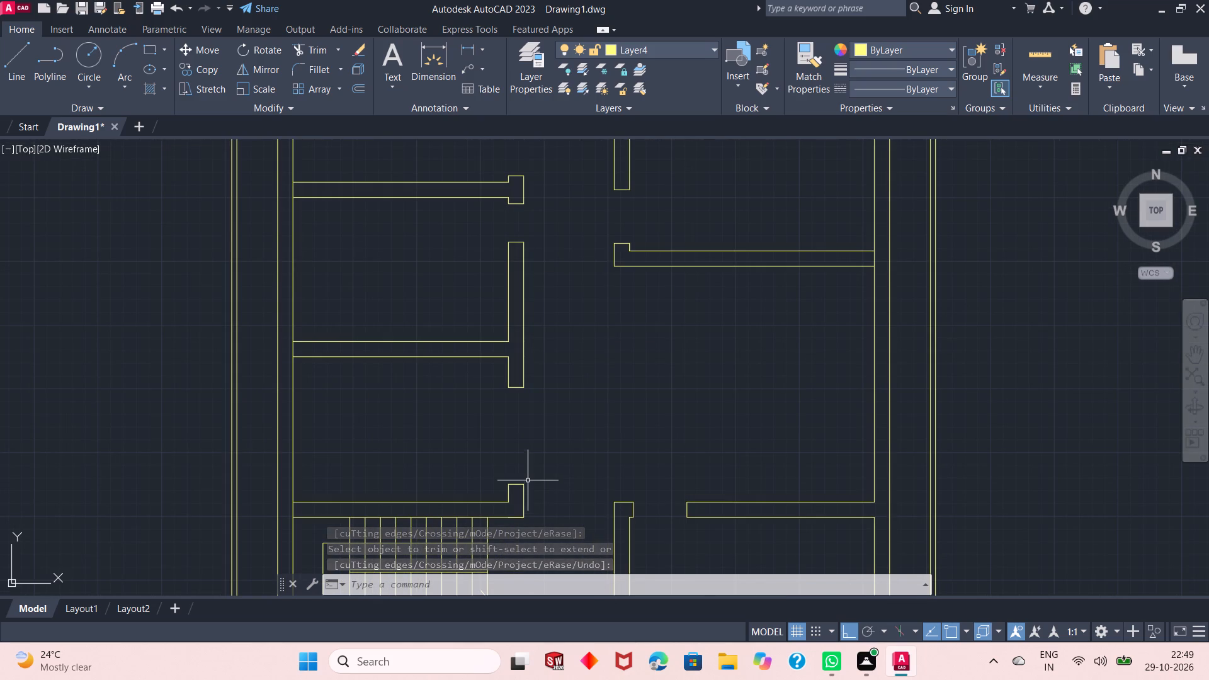
pyautogui.click(350, 89)
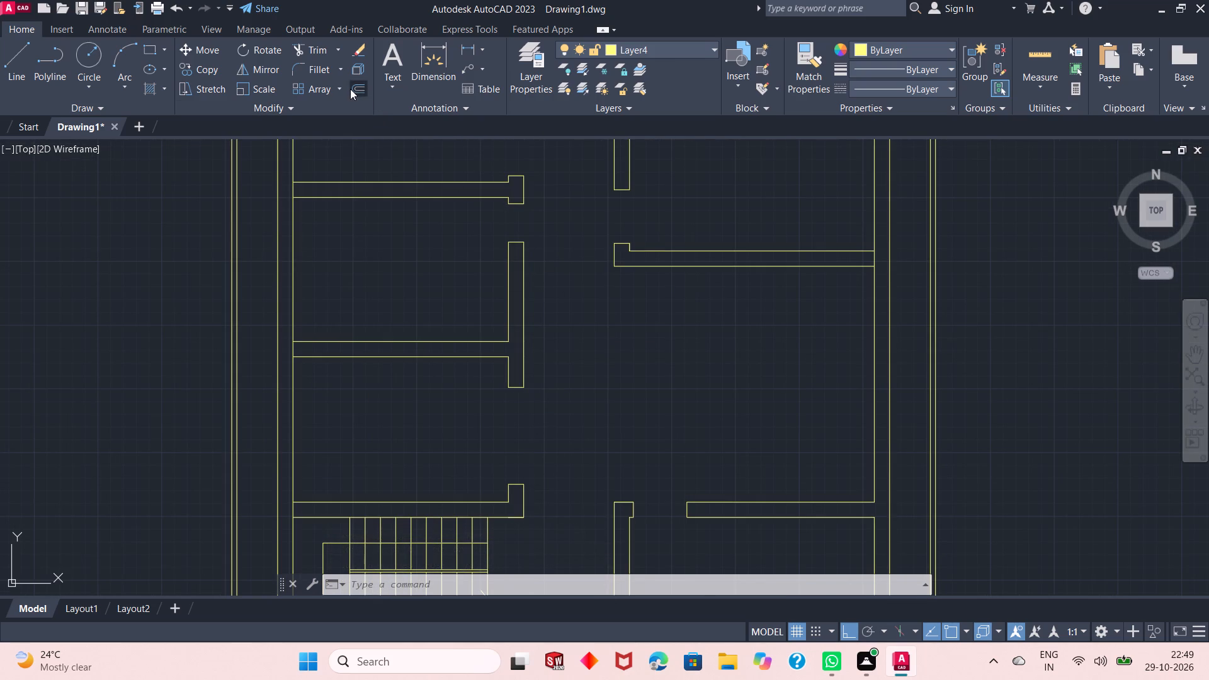
pyautogui.rightClick(370, 193)
pyautogui.click(387, 201)
pyautogui.scroll(2, 482, 361)
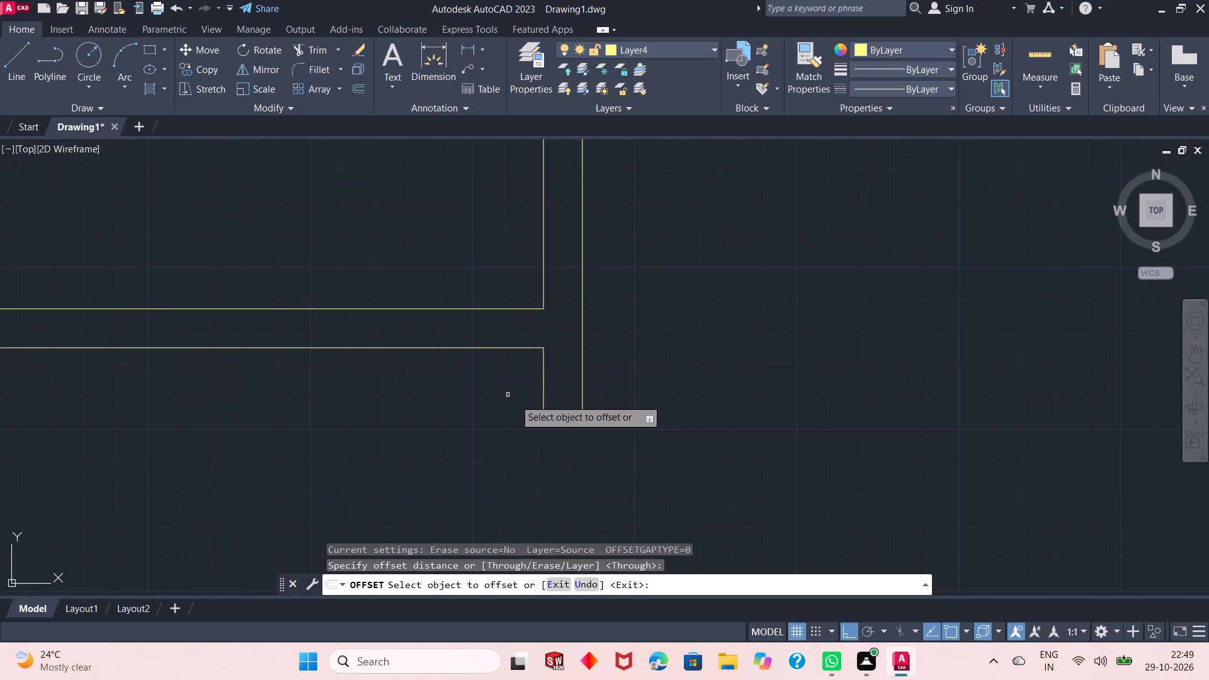
pyautogui.click(557, 424)
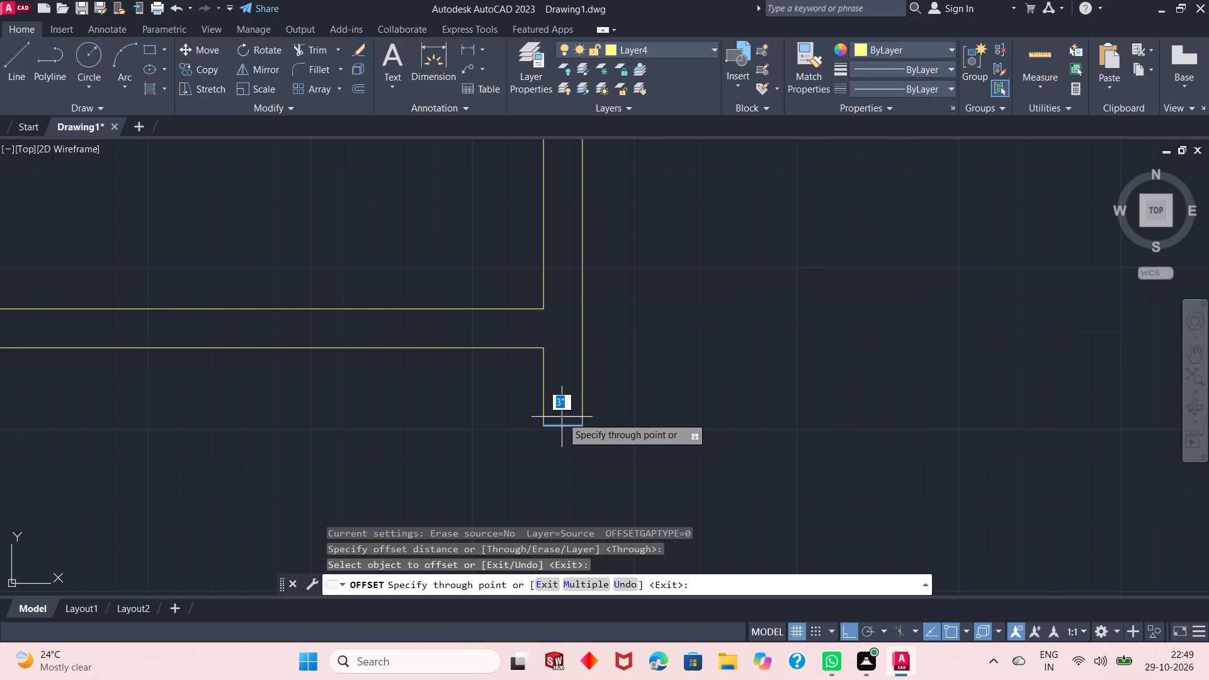
pyautogui.press('3')
pyautogui.hotkey('shift', '"')
pyautogui.press('Return')
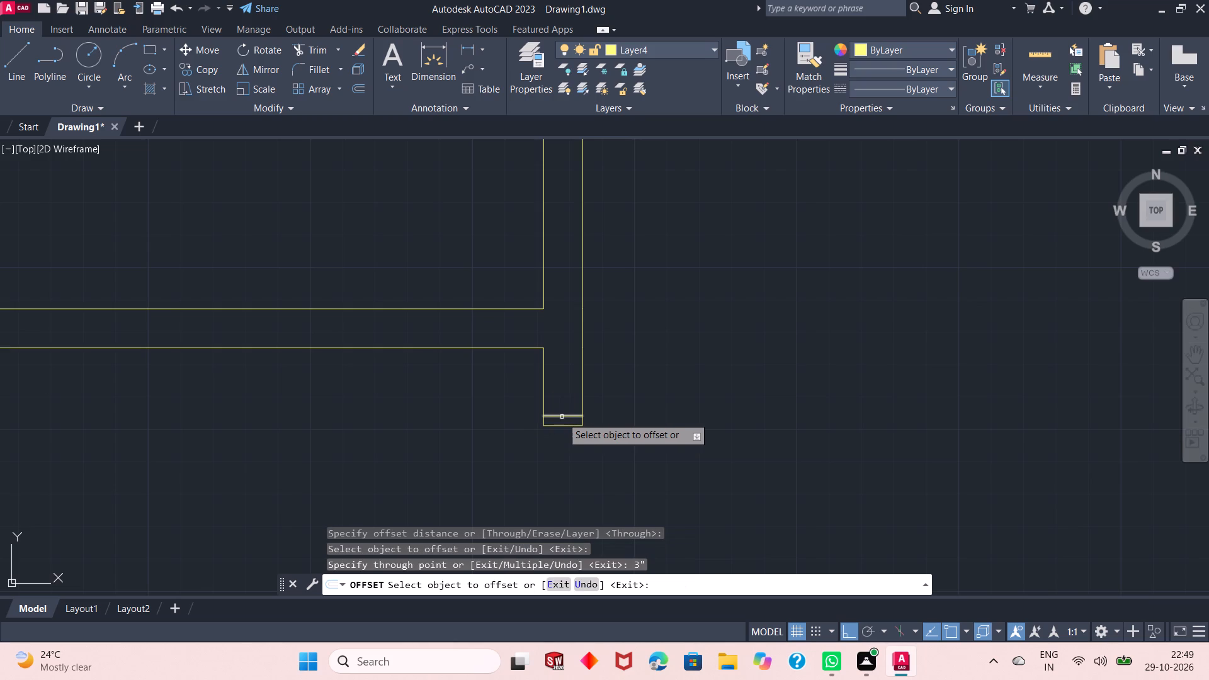
pyautogui.rightClick(562, 416)
pyautogui.click(585, 422)
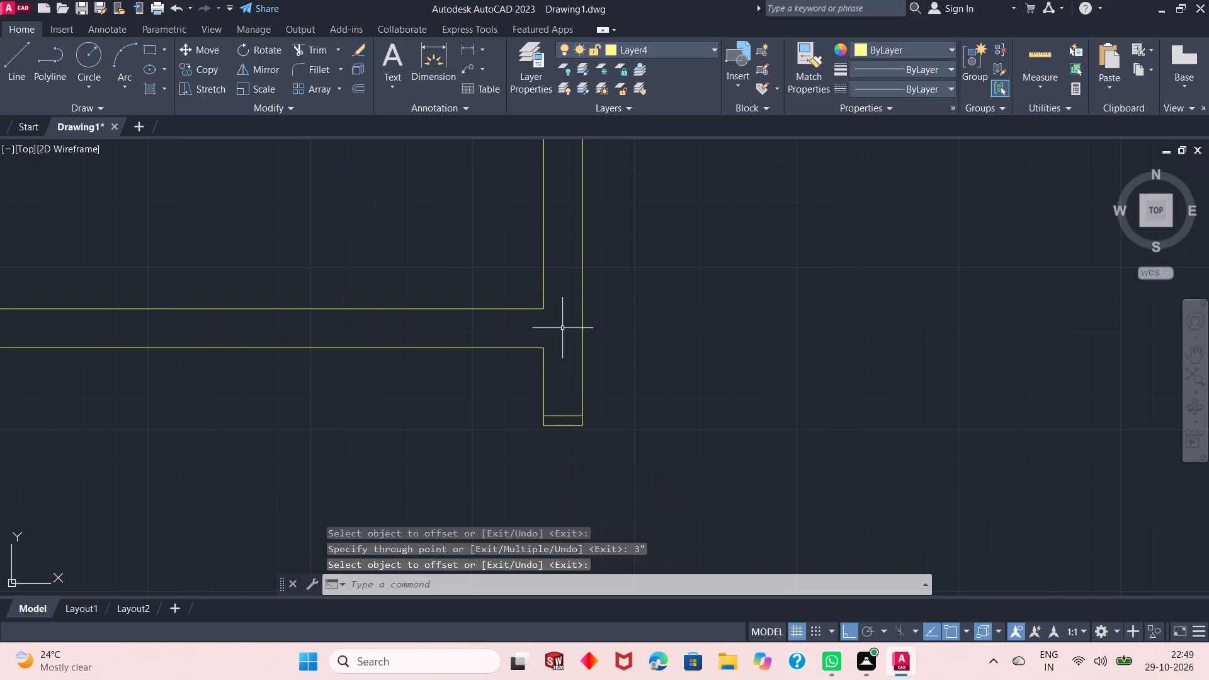
# Trim away the stub's side lines and end line south of the offset line to shorten the stub.
pyautogui.click(312, 54)
pyautogui.scroll(2, 554, 440)
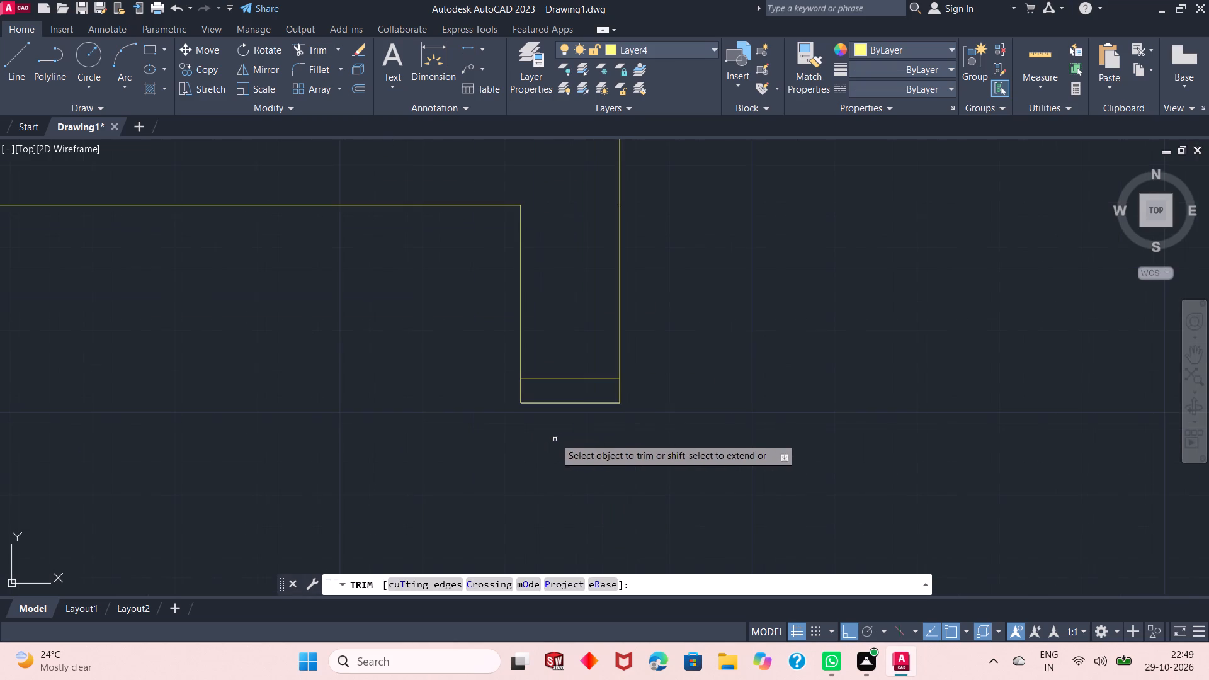
pyautogui.click(501, 396)
pyautogui.click(656, 403)
pyautogui.click(641, 398)
pyautogui.click(573, 407)
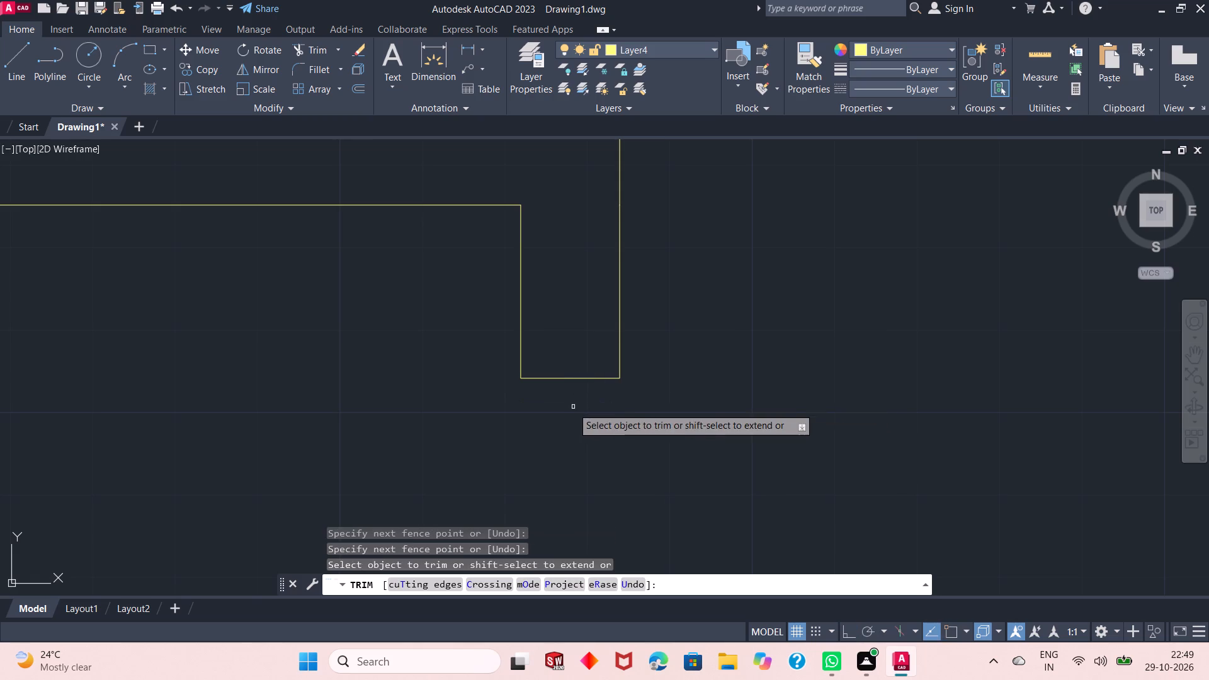
pyautogui.rightClick(562, 289)
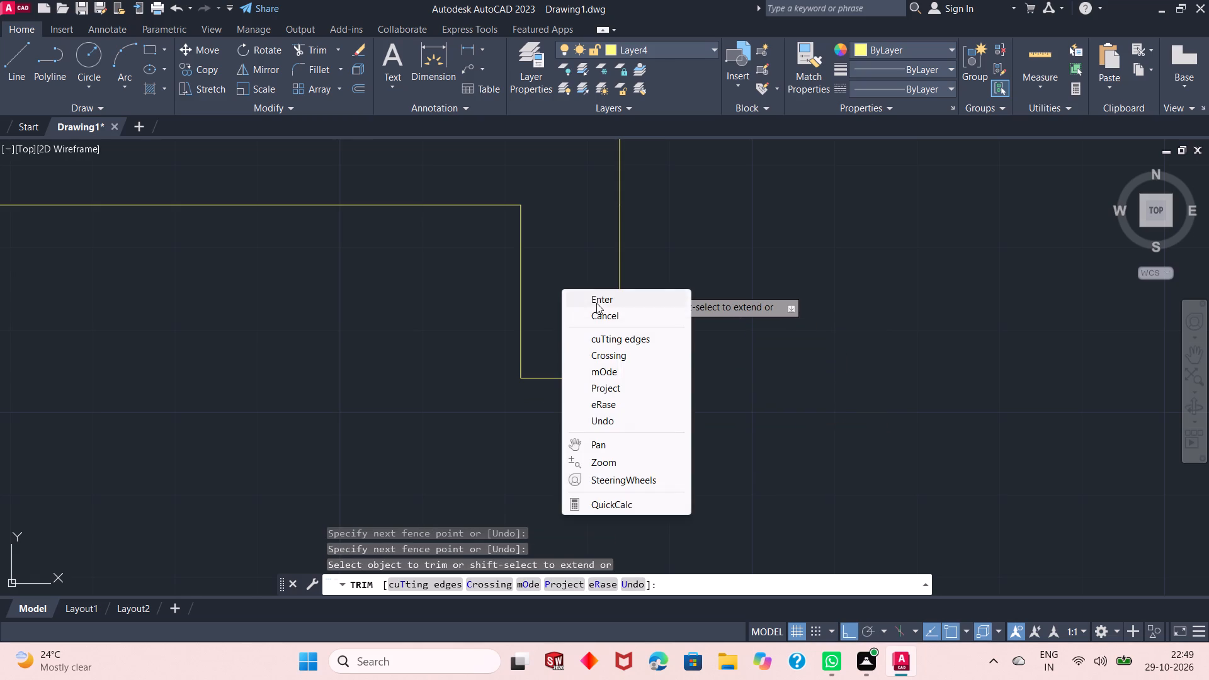
pyautogui.click(599, 304)
# On Layer1, draw a dashed line along the opening's east face, from the shortened stub to the wall end north of the stairs.
pyautogui.scroll(-3, 546, 203)
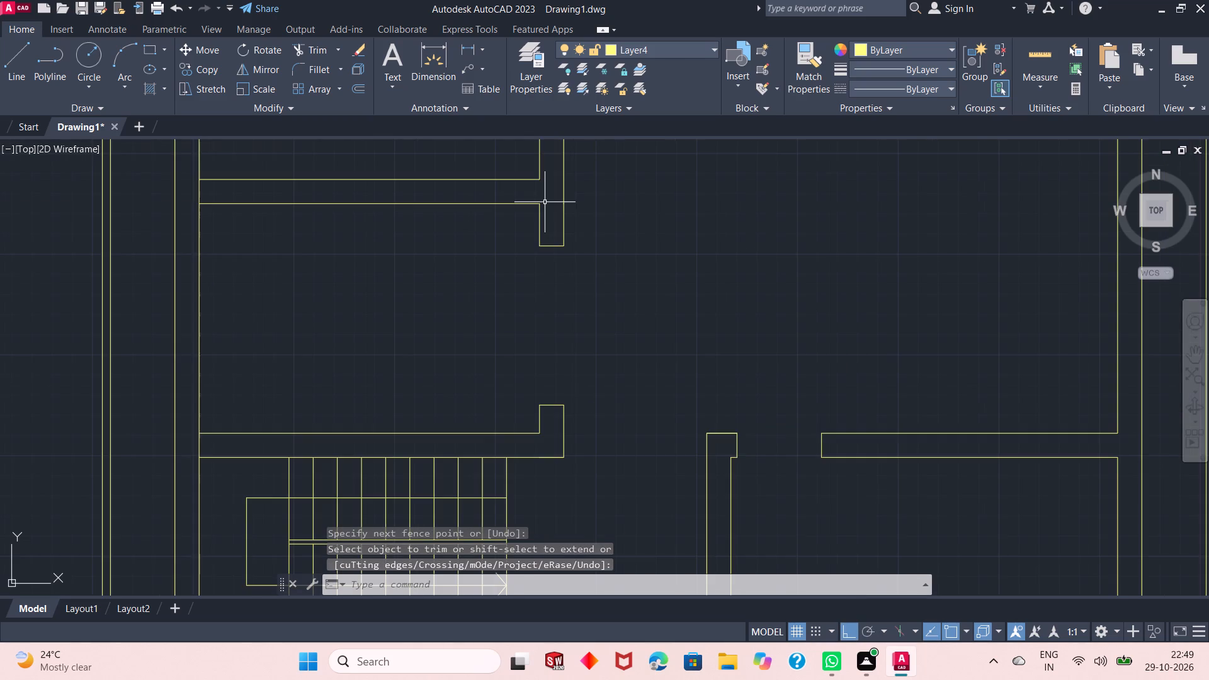
pyautogui.scroll(1, 558, 321)
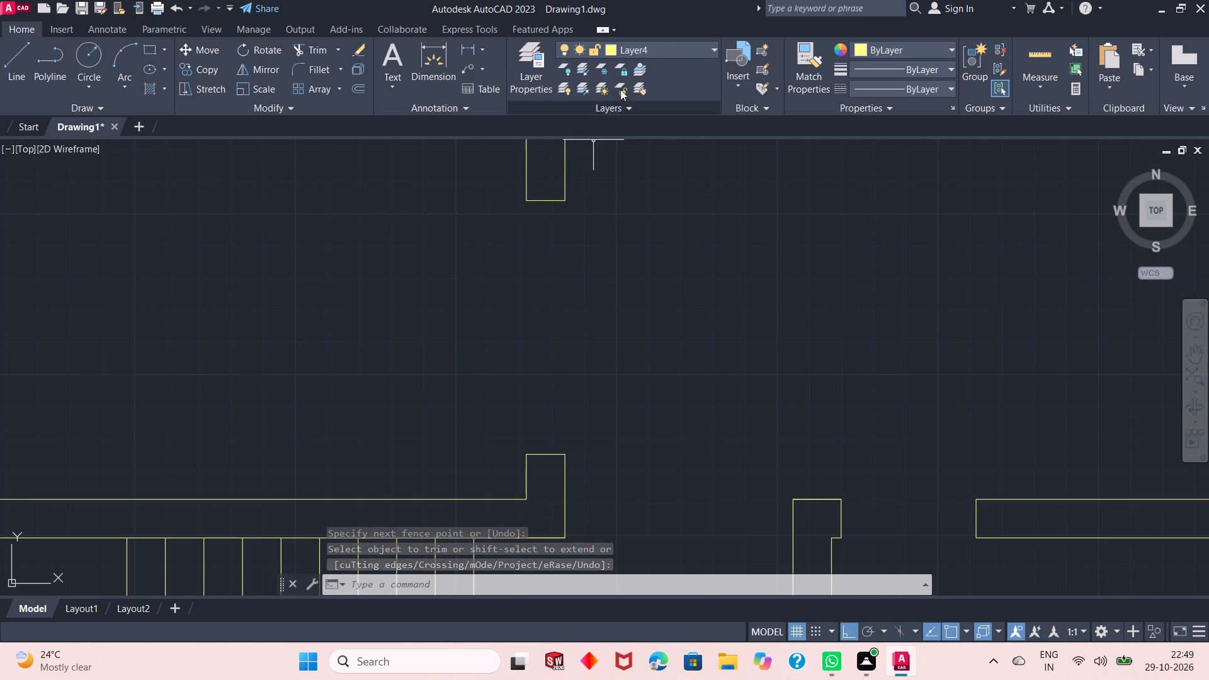
pyautogui.click(661, 50)
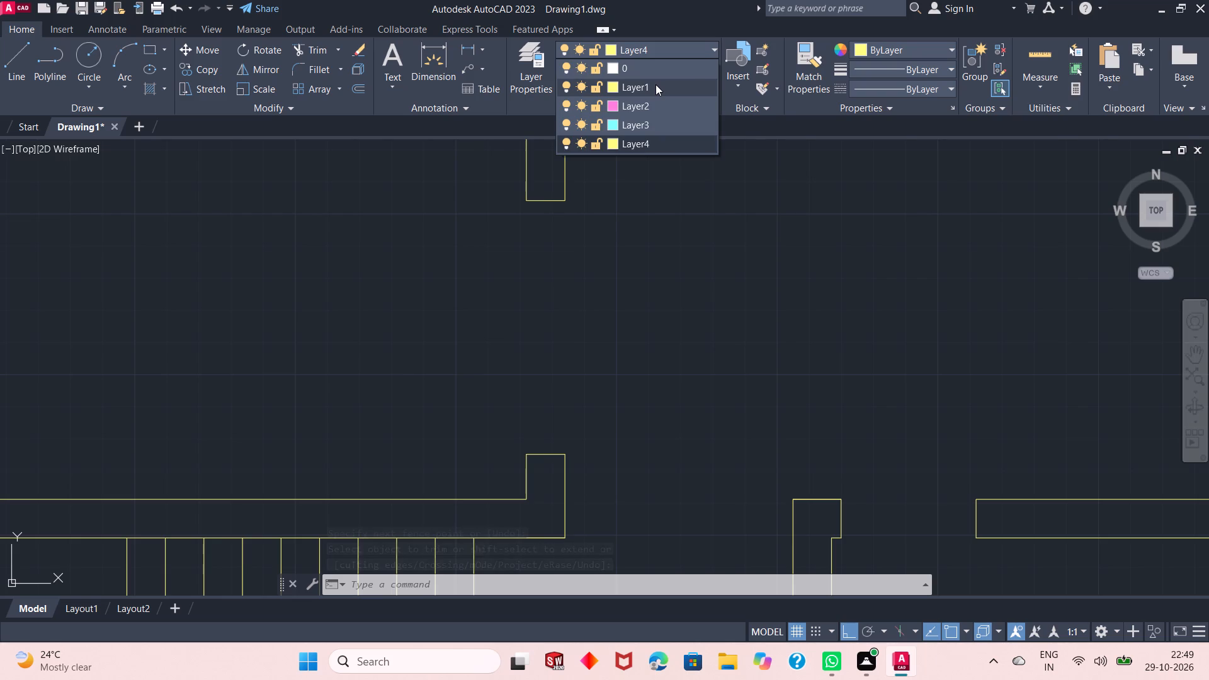
pyautogui.click(656, 84)
pyautogui.click(14, 71)
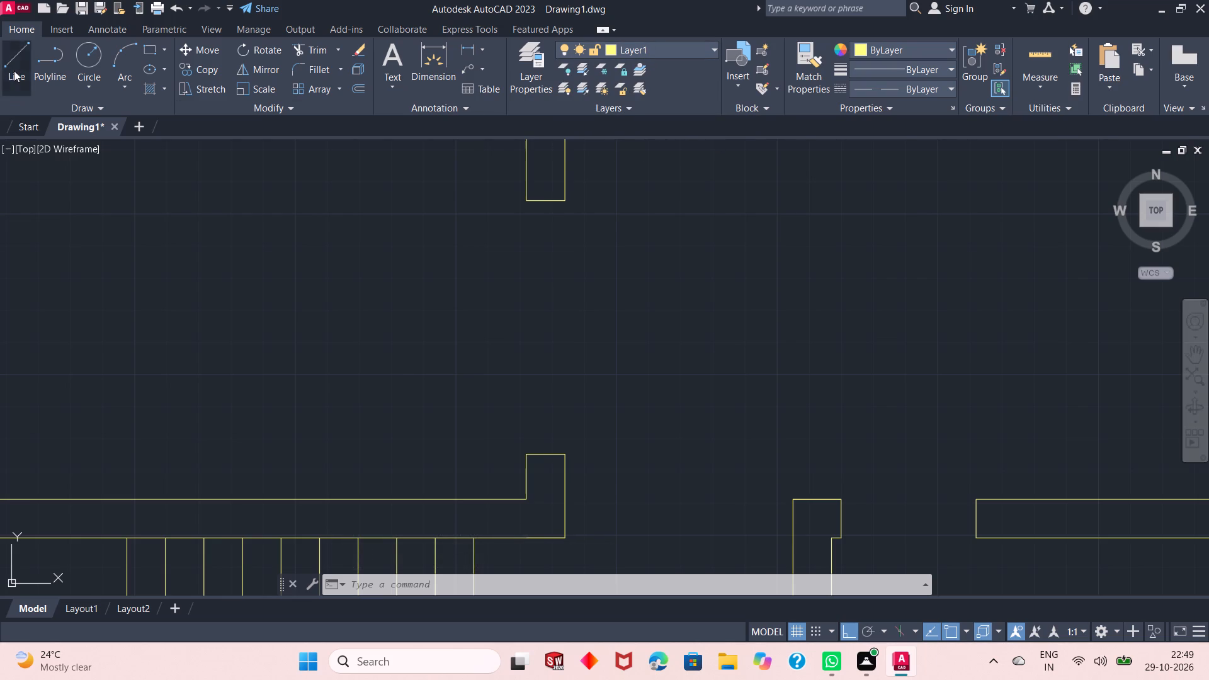
pyautogui.click(561, 200)
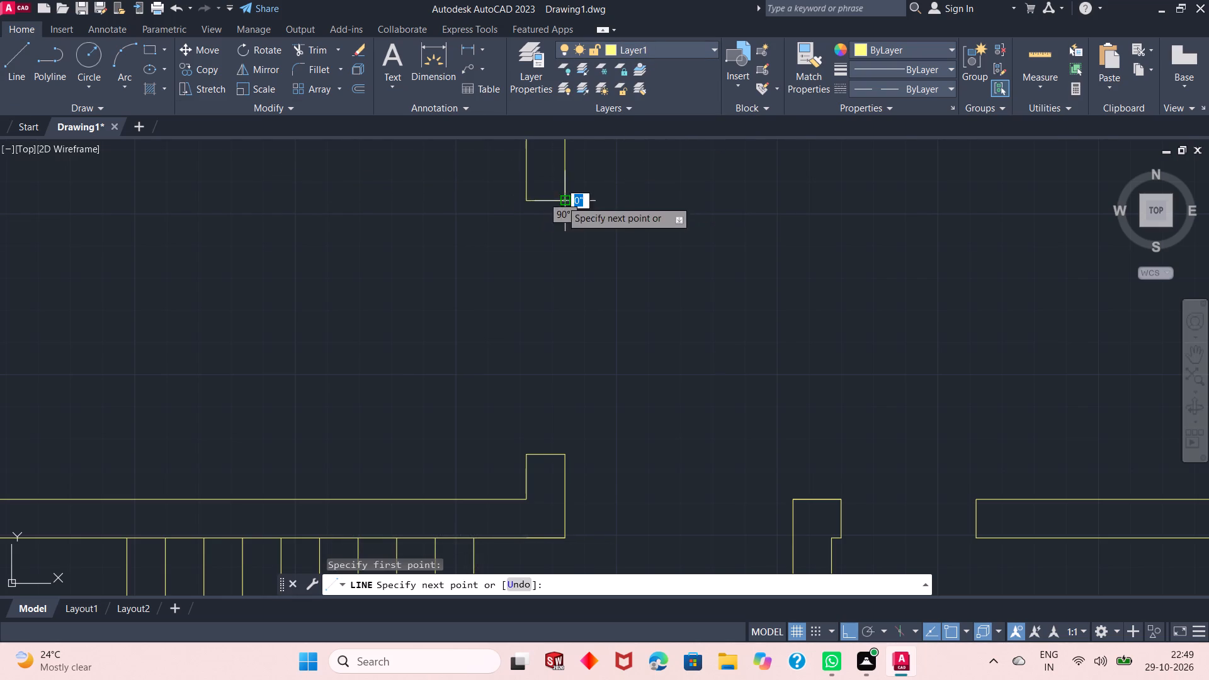
pyautogui.click(562, 455)
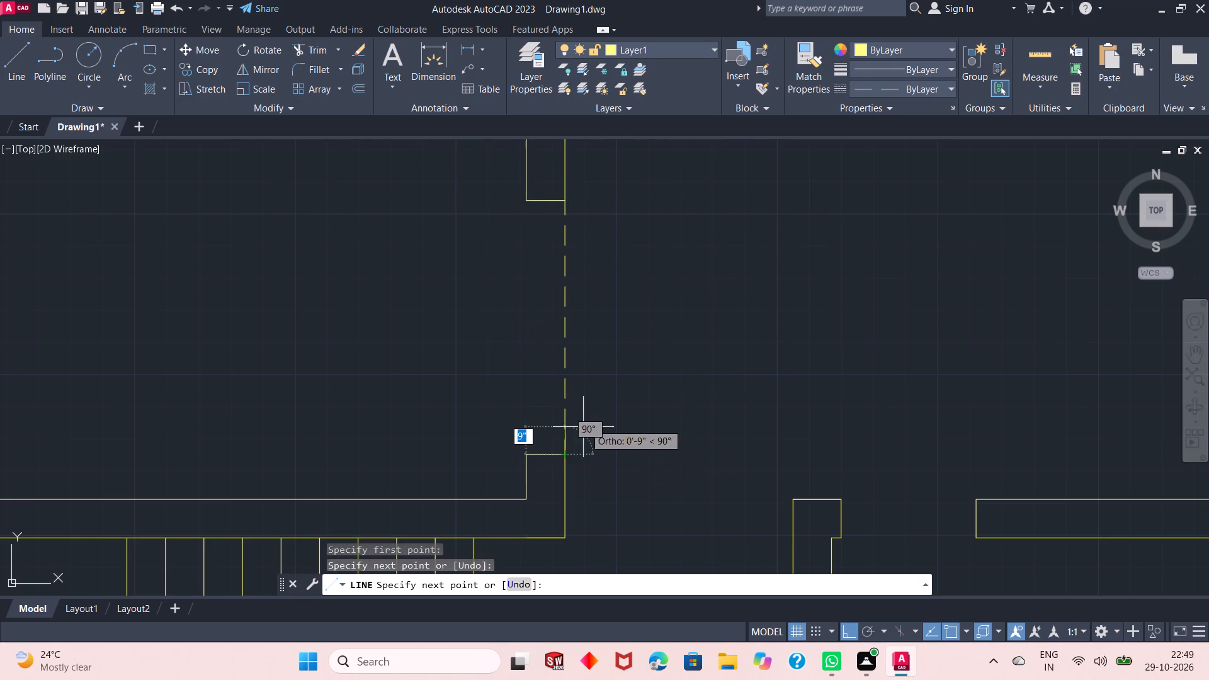
pyautogui.rightClick(632, 356)
pyautogui.click(662, 363)
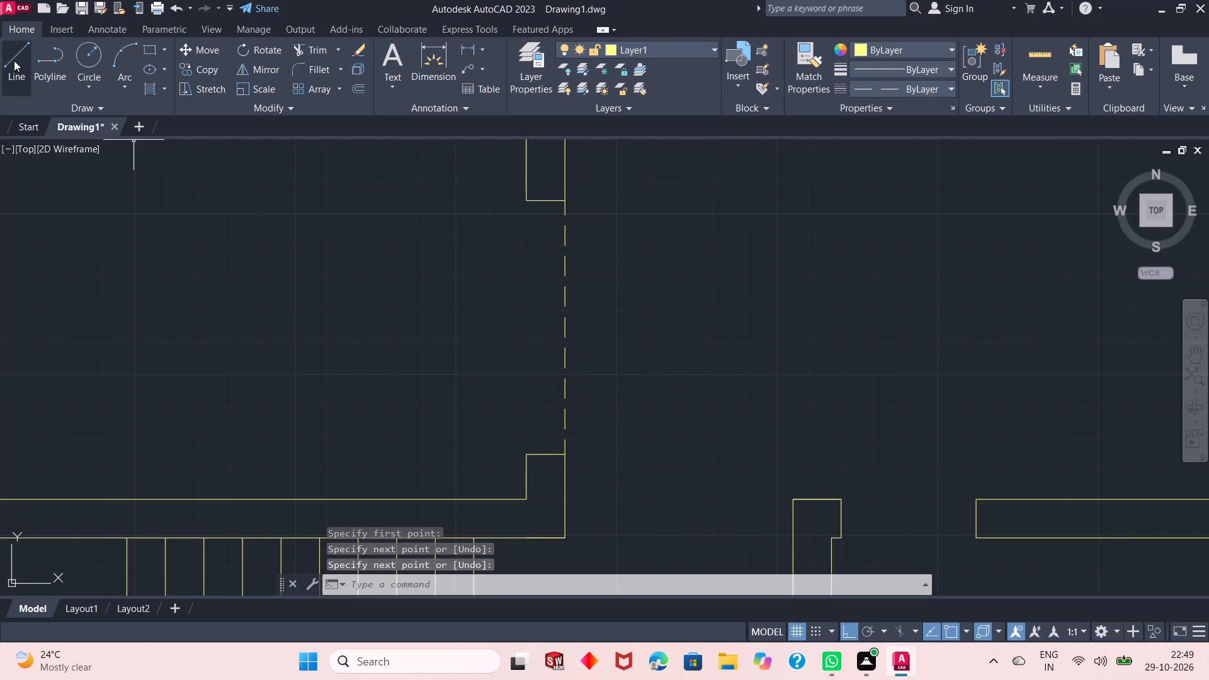
# Draw a matching dashed line along the opening's west face between the same two wall ends.
pyautogui.click(14, 60)
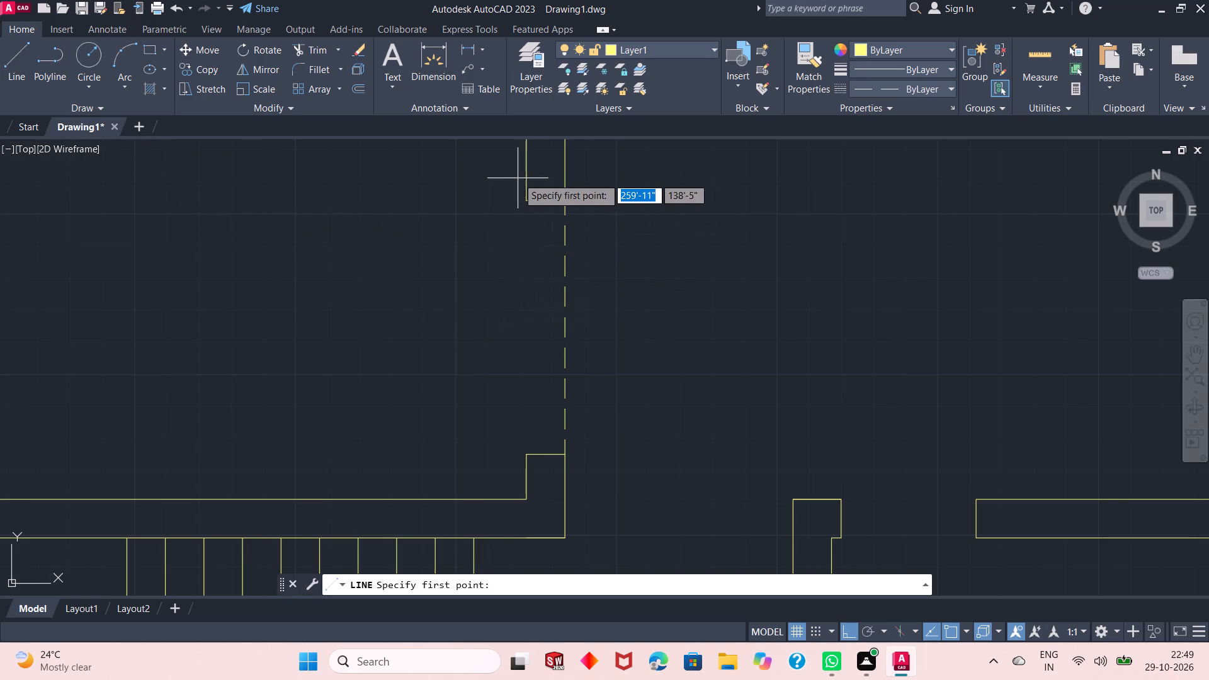
pyautogui.click(524, 196)
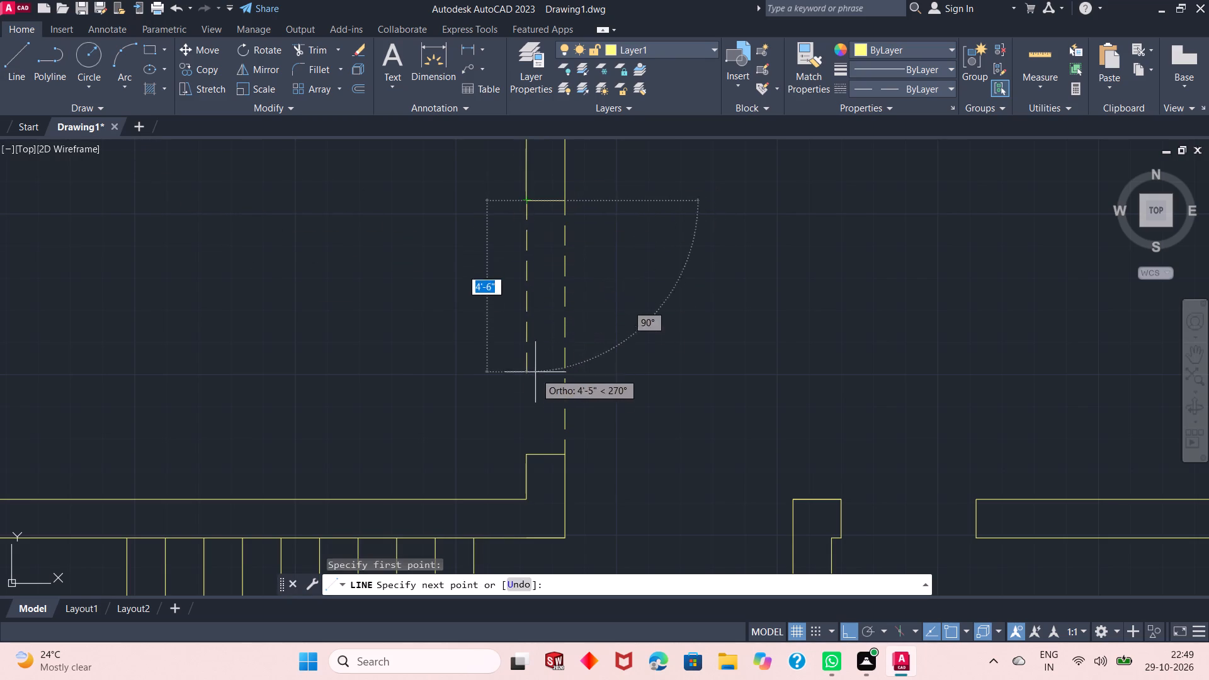
pyautogui.click(528, 453)
pyautogui.rightClick(603, 367)
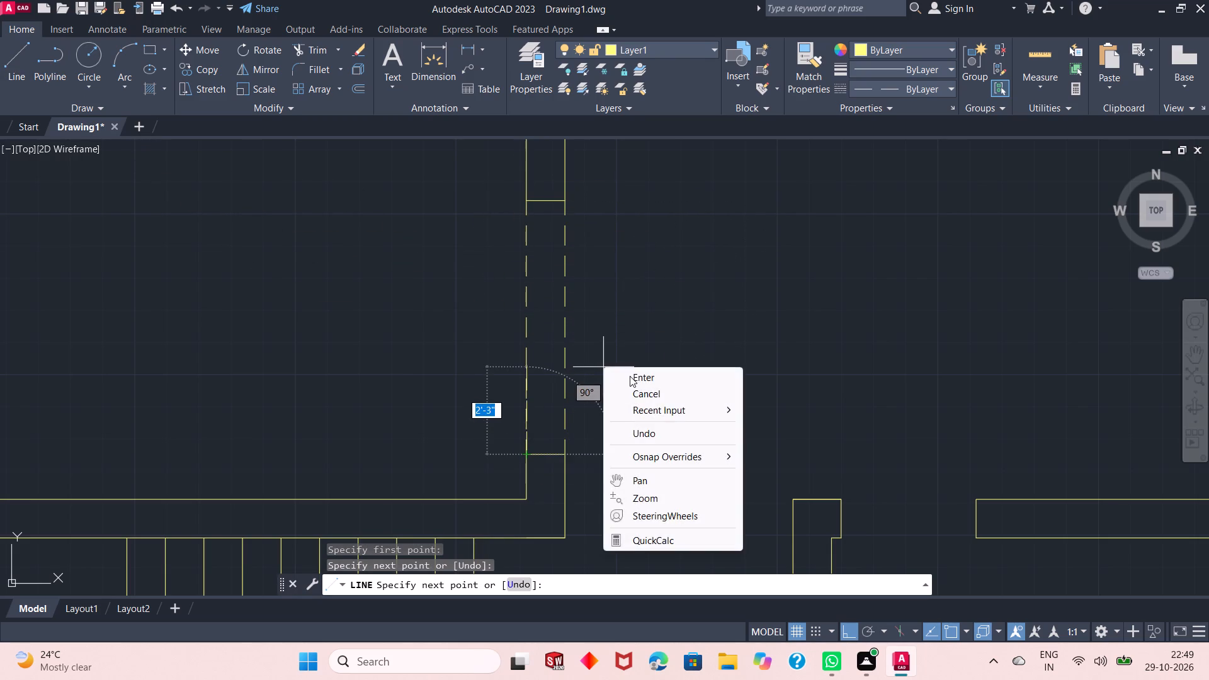
pyautogui.click(632, 377)
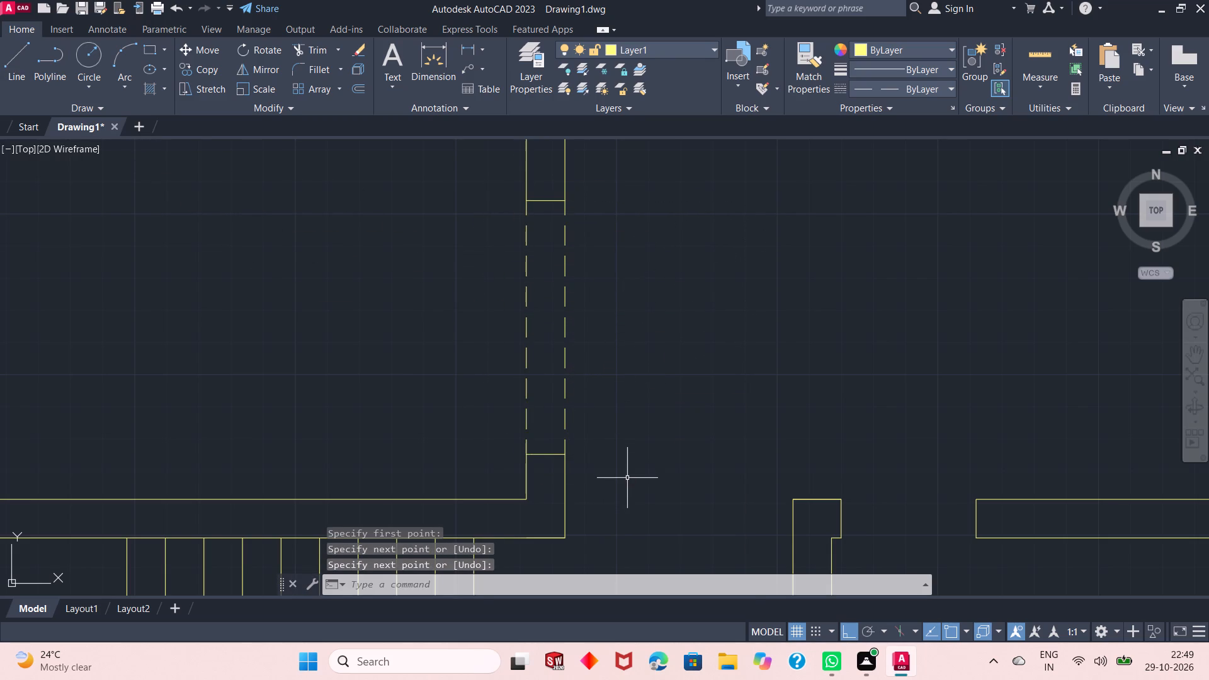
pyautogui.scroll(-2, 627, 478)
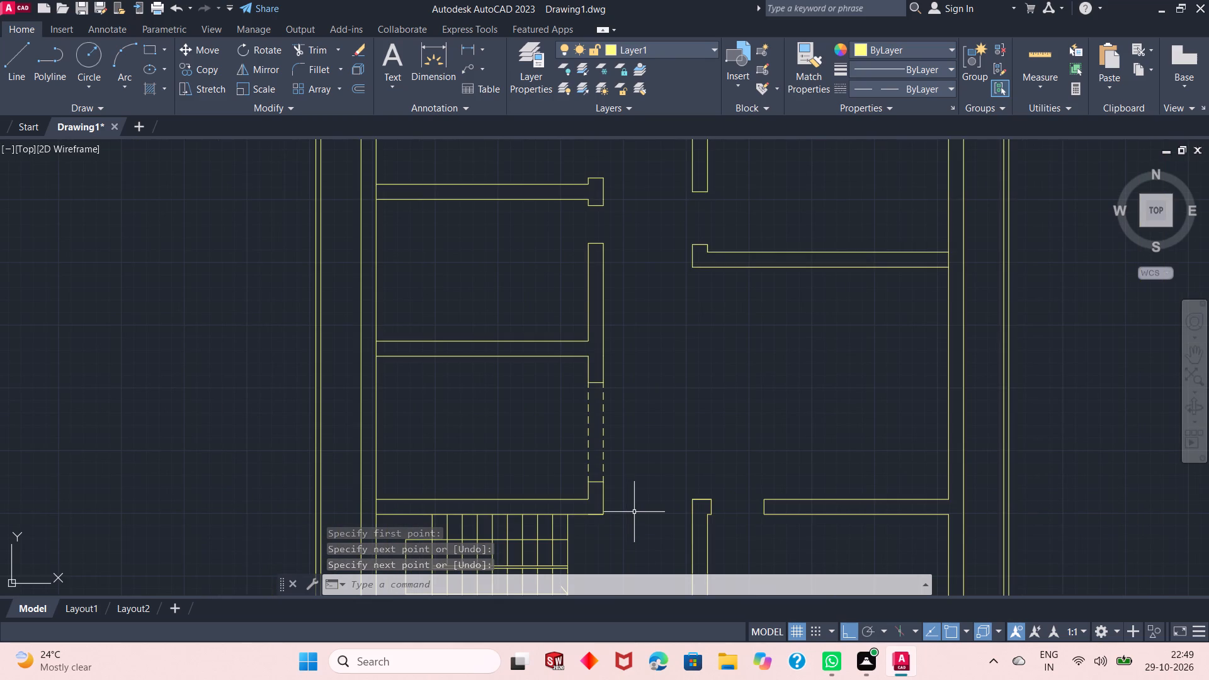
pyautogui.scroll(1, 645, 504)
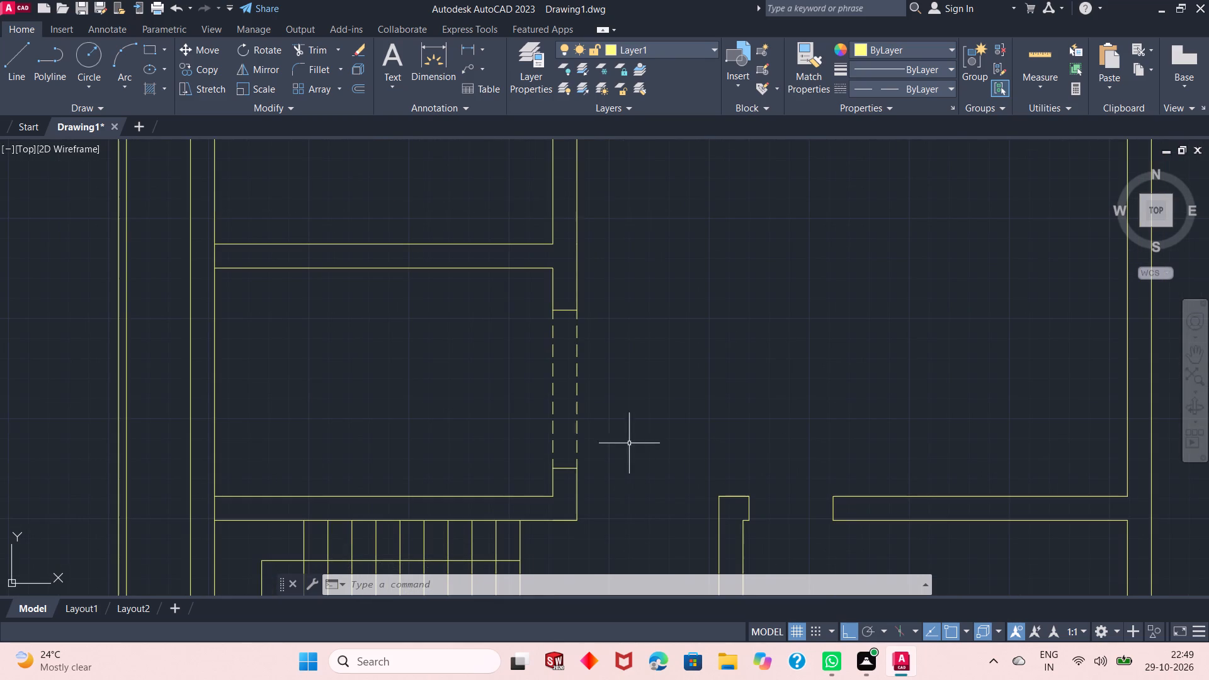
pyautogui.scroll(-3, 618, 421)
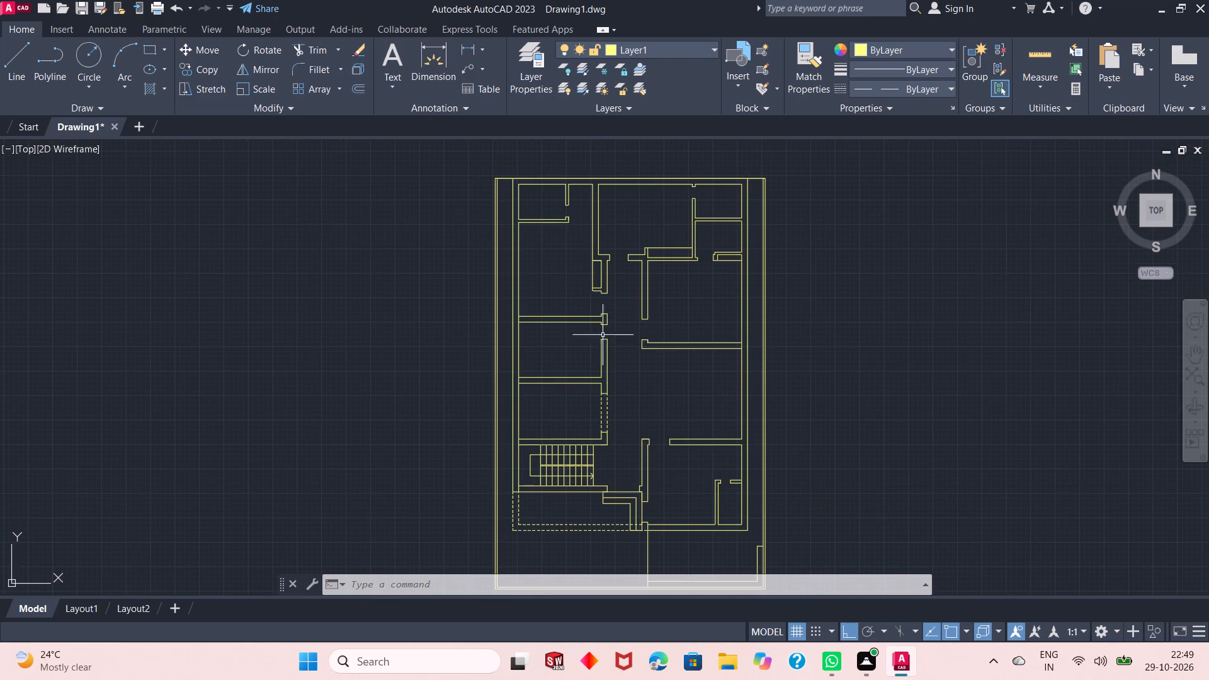
# On Layer2, draw a 2' by 1" door leaf running west from the south jamb's midpoint in the northwest corner room's doorway.
pyautogui.scroll(3, 542, 175)
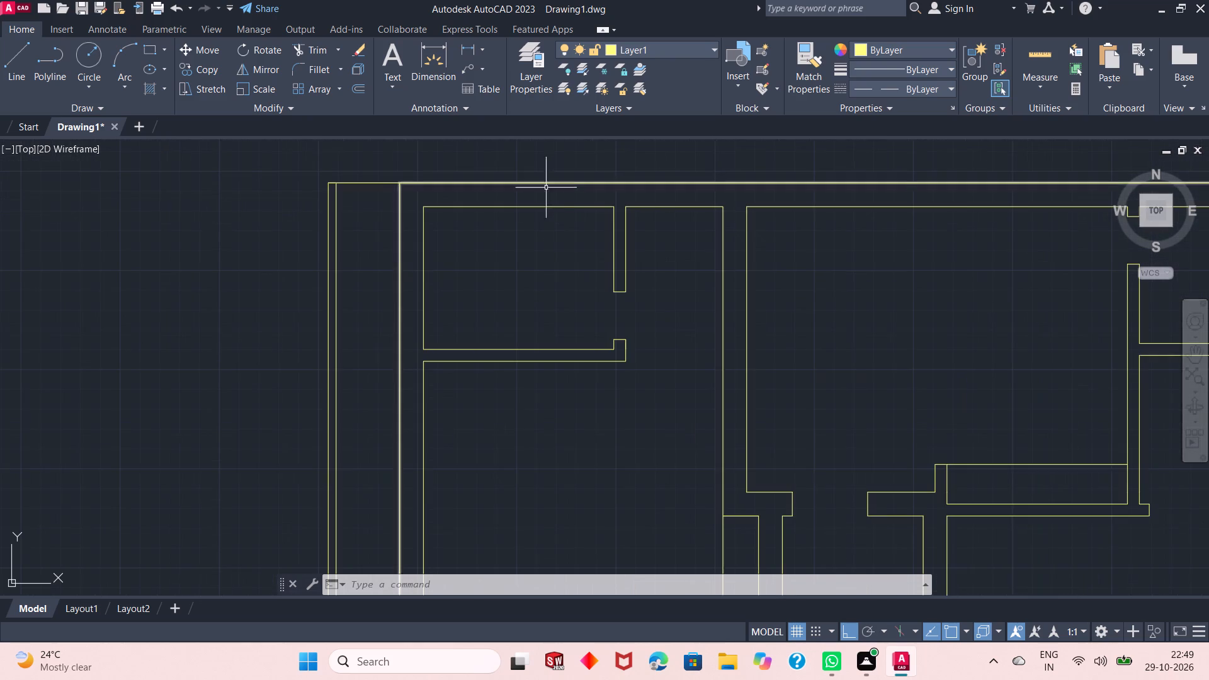
pyautogui.click(656, 50)
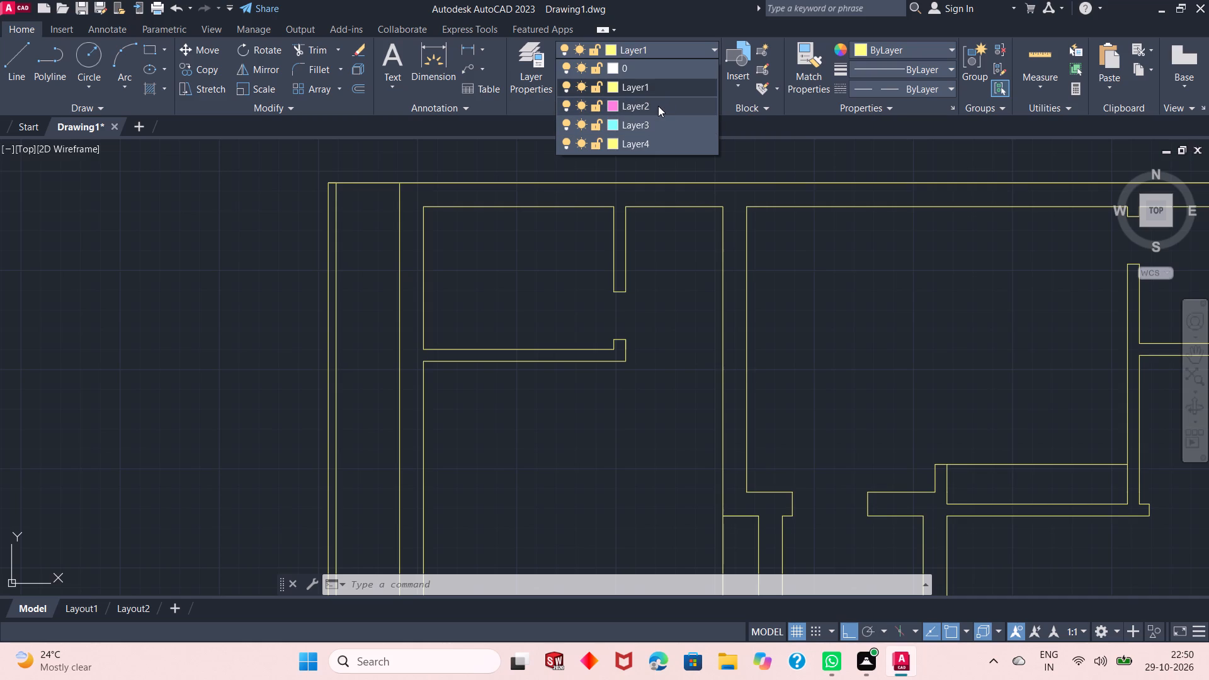
pyautogui.click(658, 107)
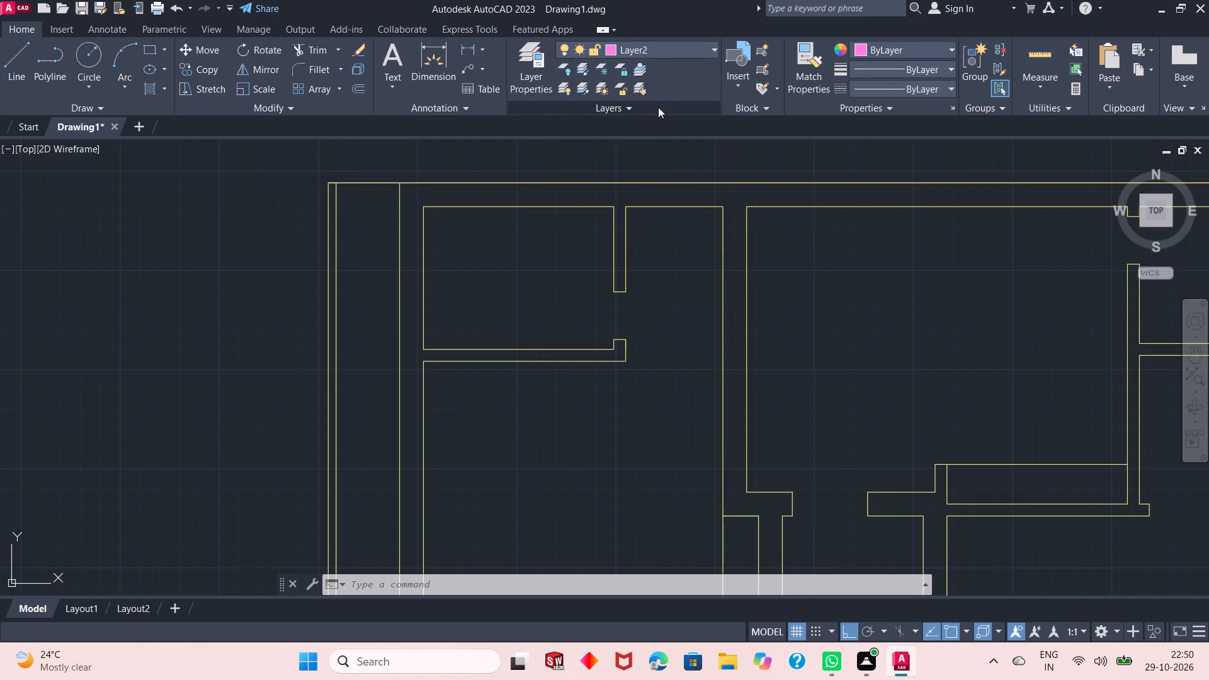
pyautogui.click(16, 61)
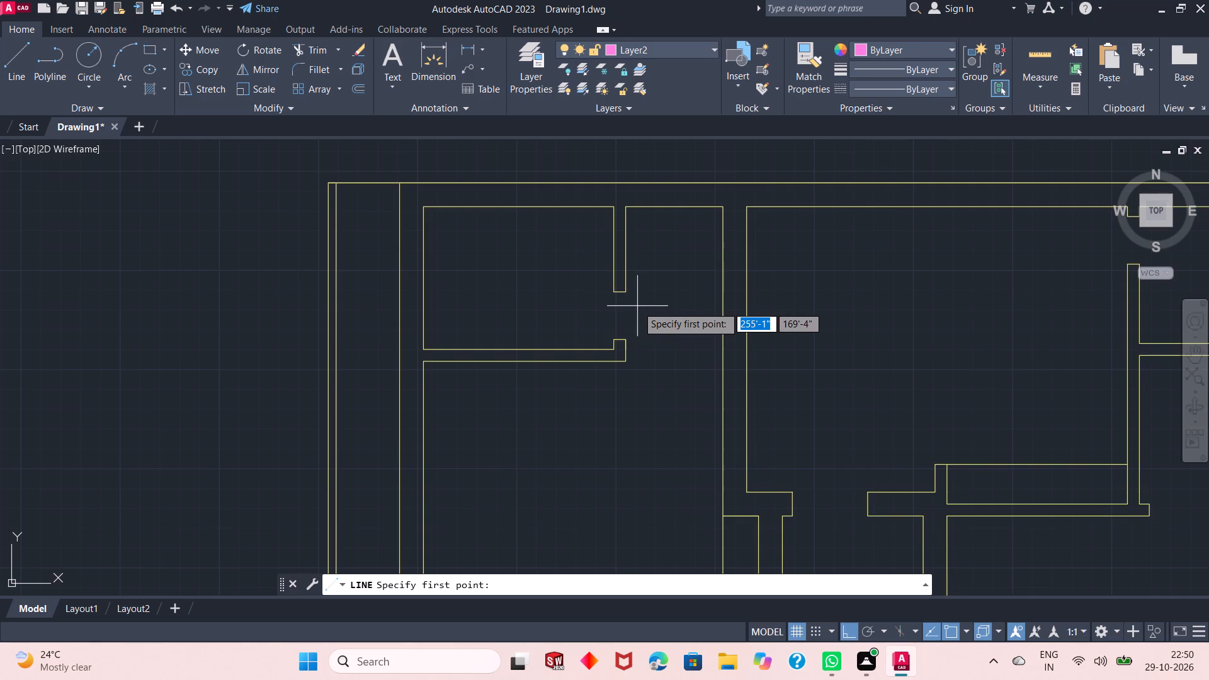
pyautogui.scroll(1, 638, 307)
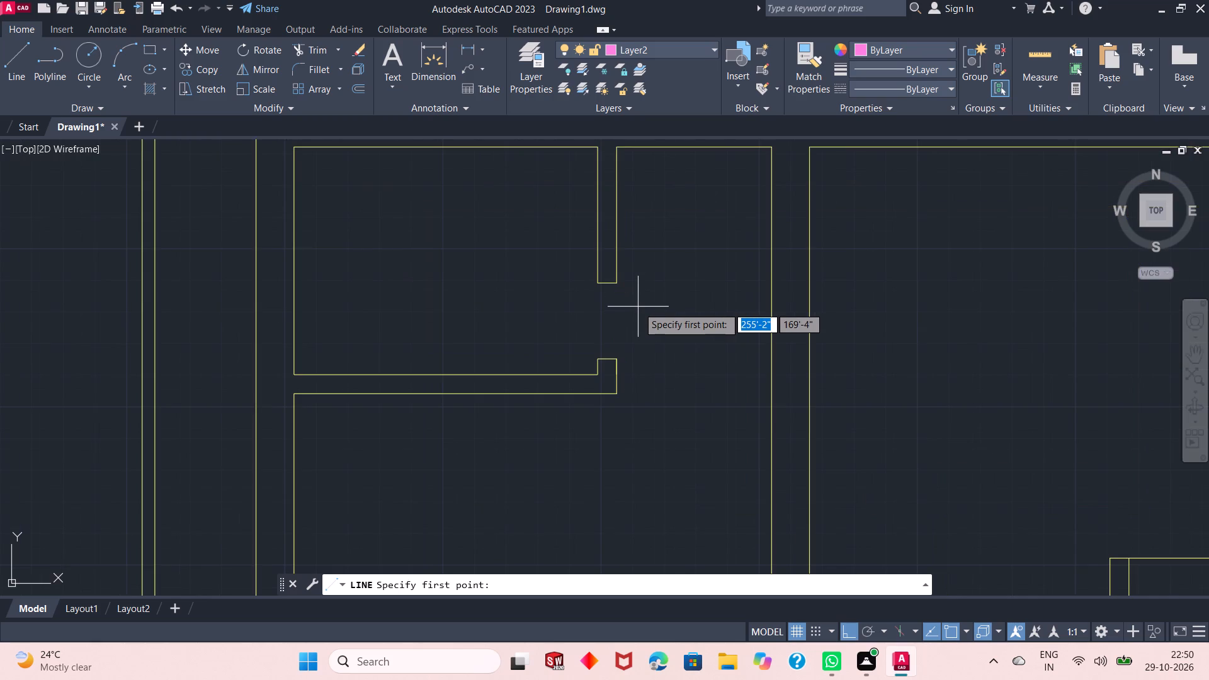
pyautogui.click(607, 358)
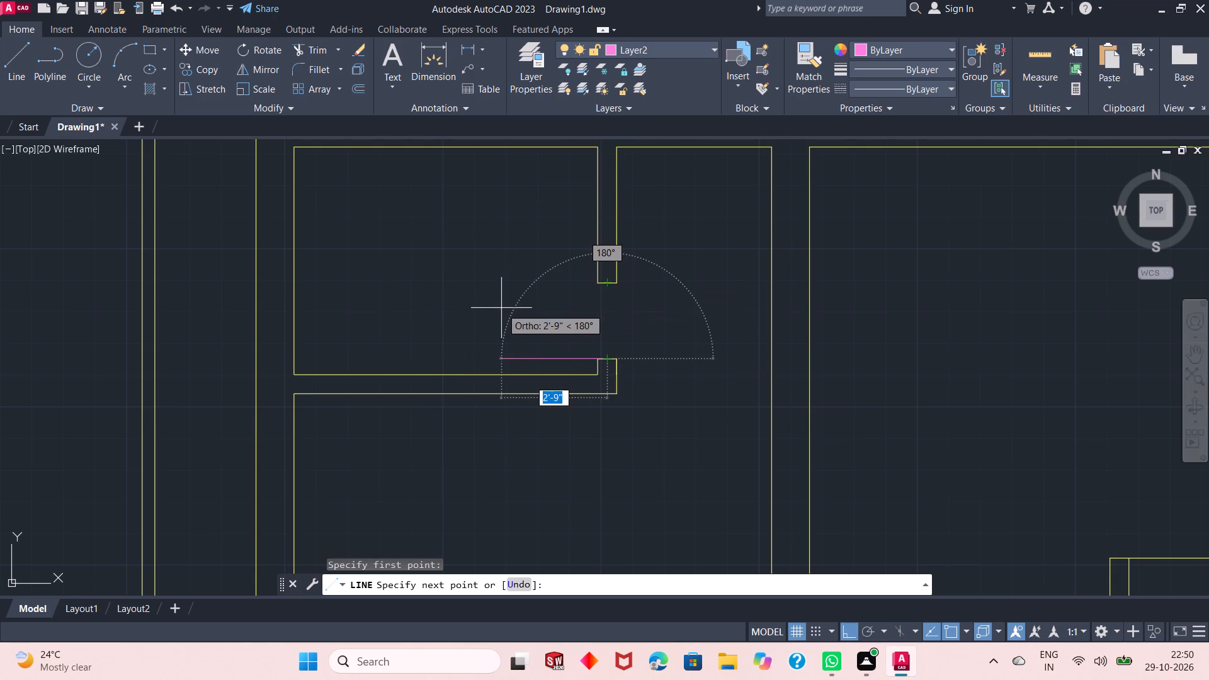
pyautogui.write("2'")
pyautogui.press('Return')
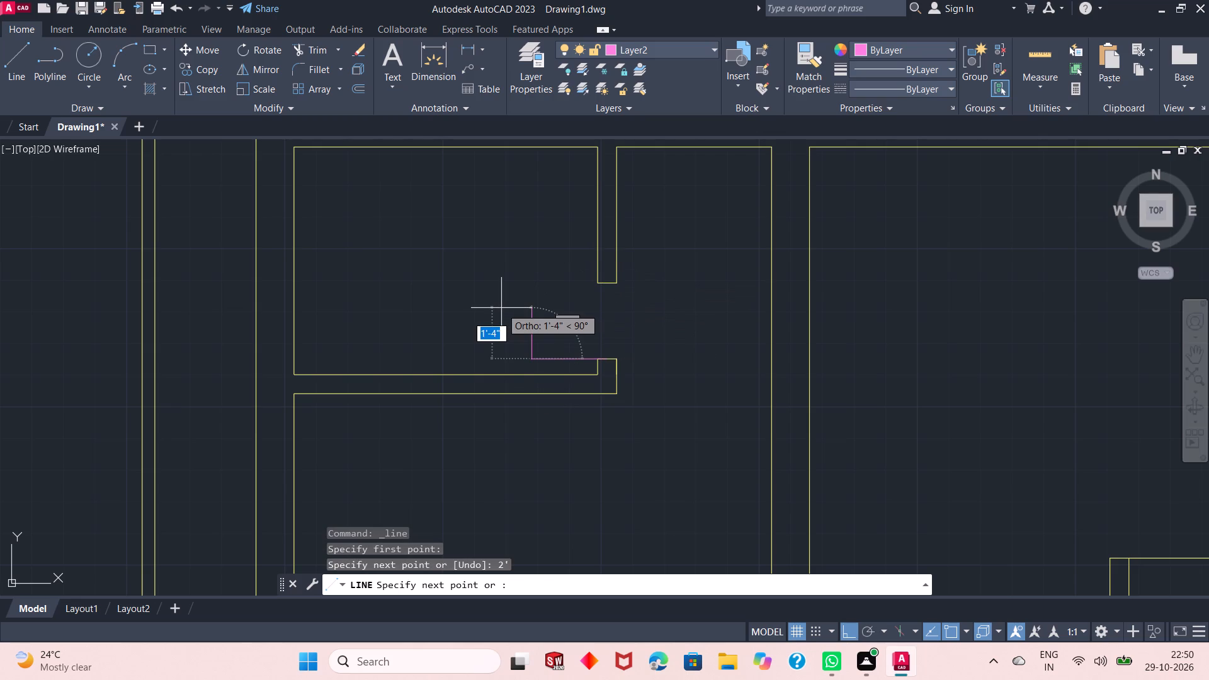
pyautogui.write('1"')
pyautogui.press('Return')
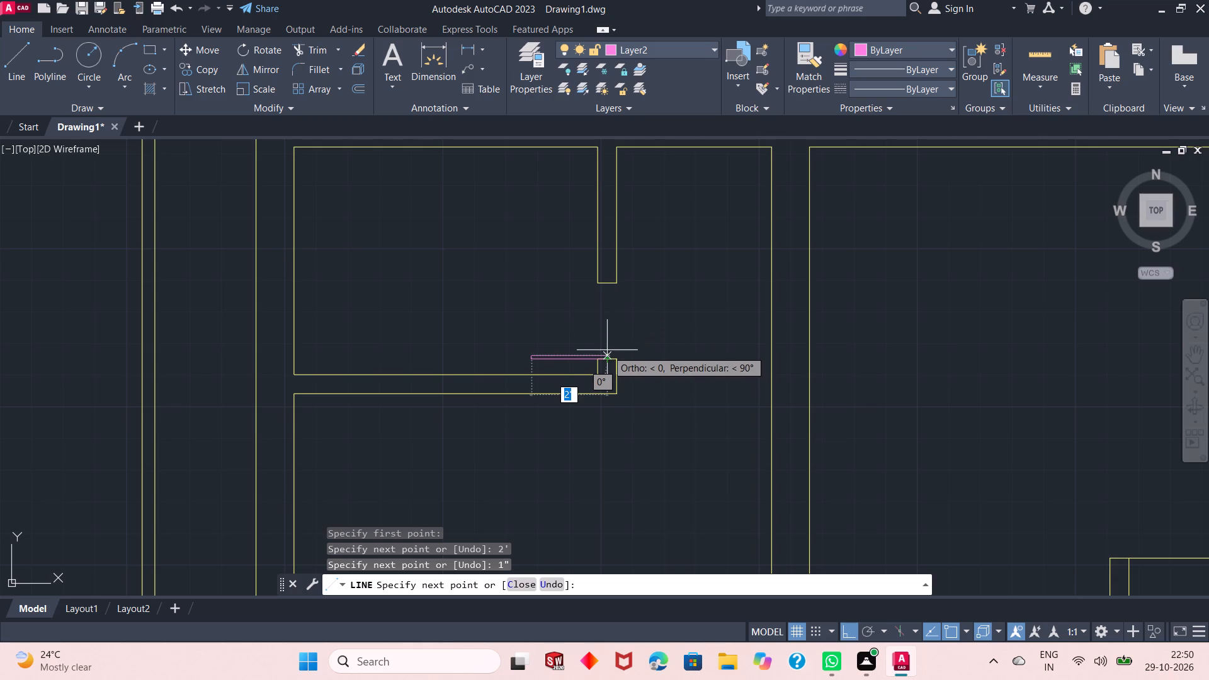
pyautogui.scroll(3, 607, 350)
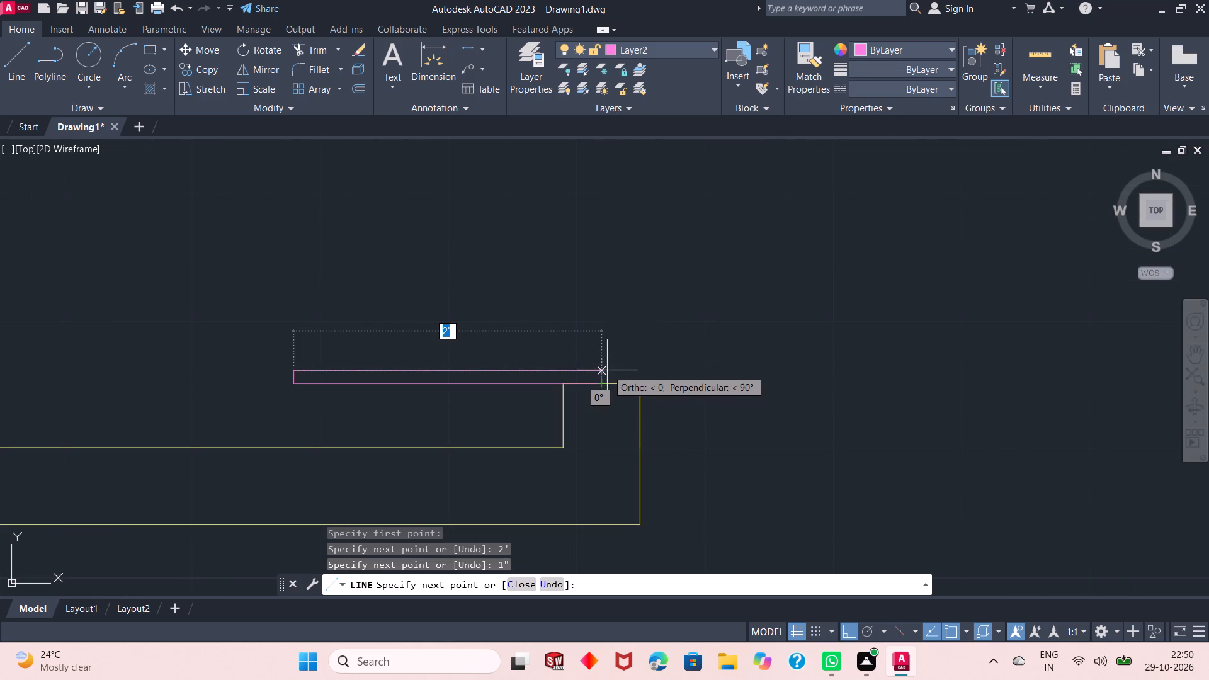
pyautogui.click(606, 370)
pyautogui.click(604, 382)
pyautogui.rightClick(618, 358)
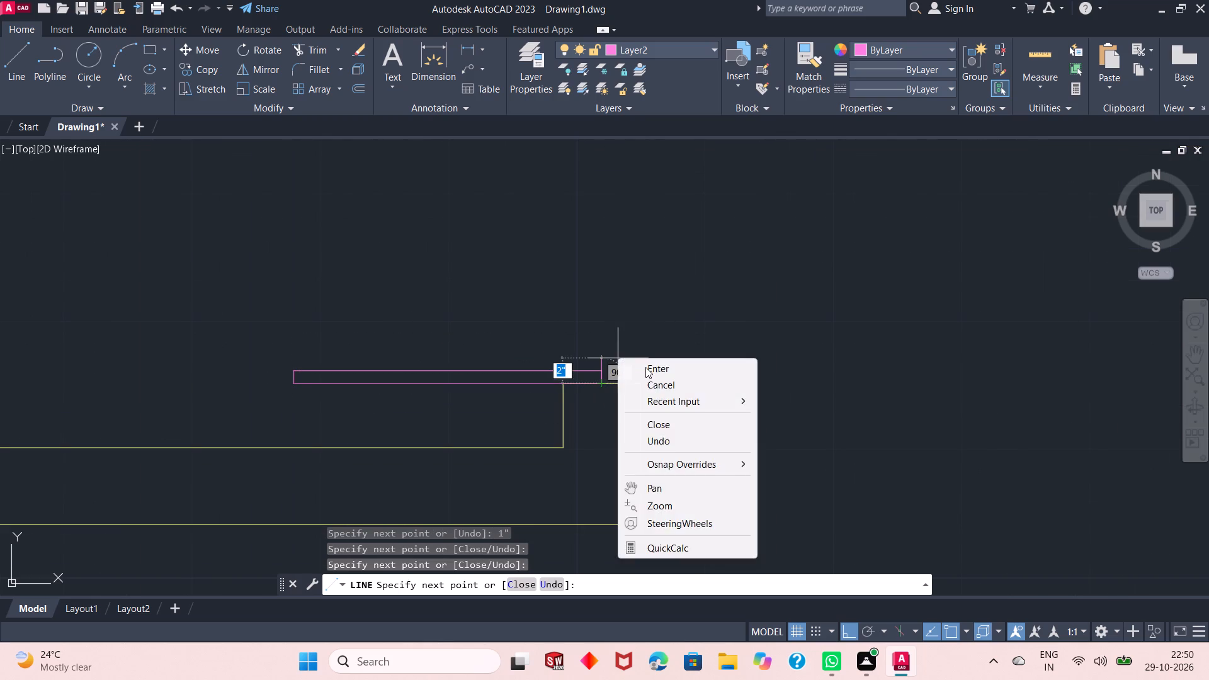
pyautogui.click(646, 367)
# Draw the door's swing arc with a 2' radius from the north jamb's midpoint to the leaf's west end, using Start, End, Radius.
pyautogui.scroll(-2, 663, 436)
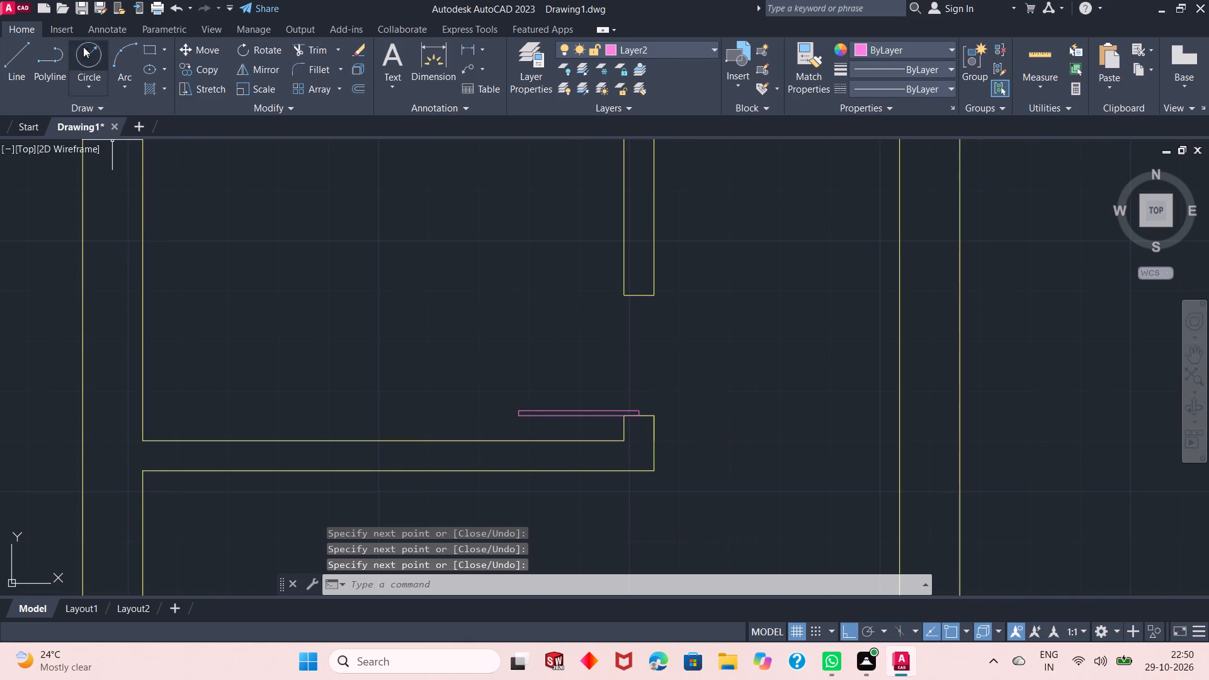
pyautogui.click(139, 91)
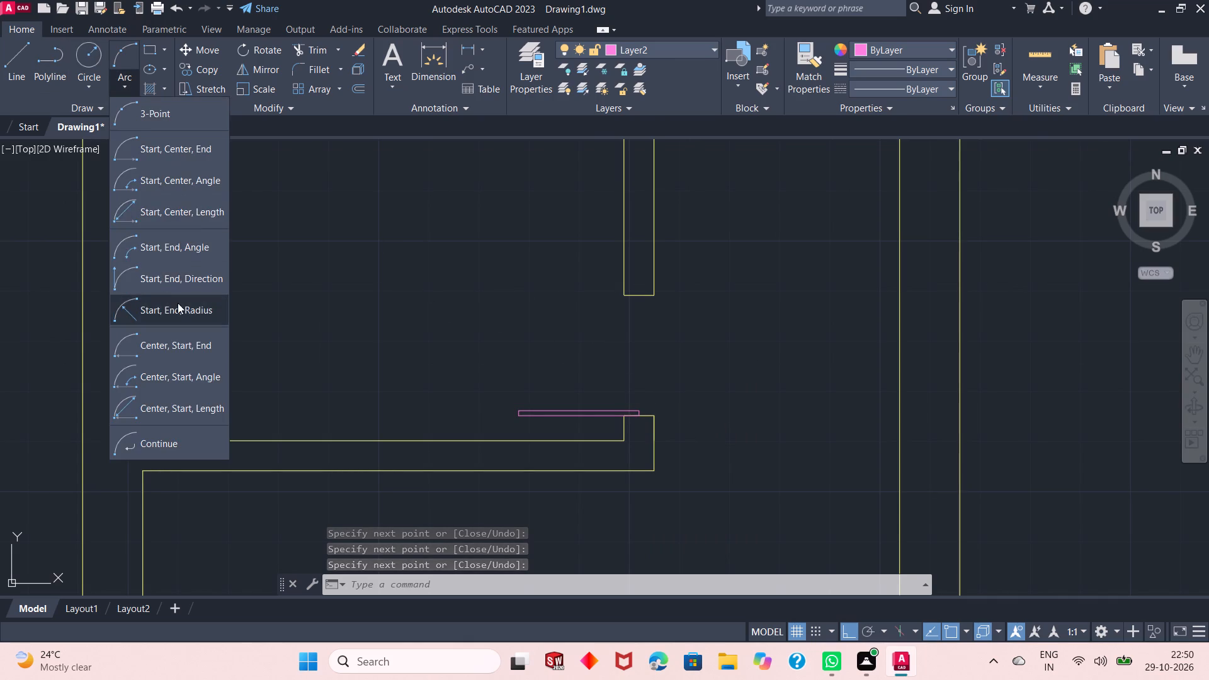
pyautogui.click(178, 304)
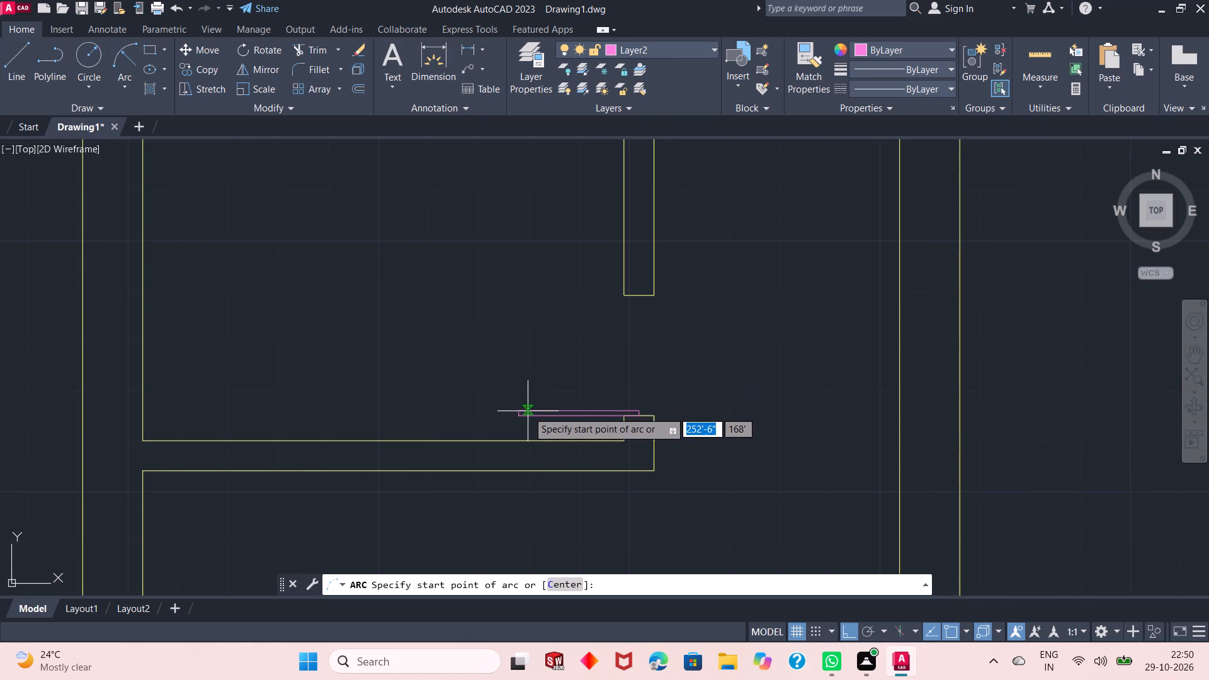
pyautogui.click(640, 298)
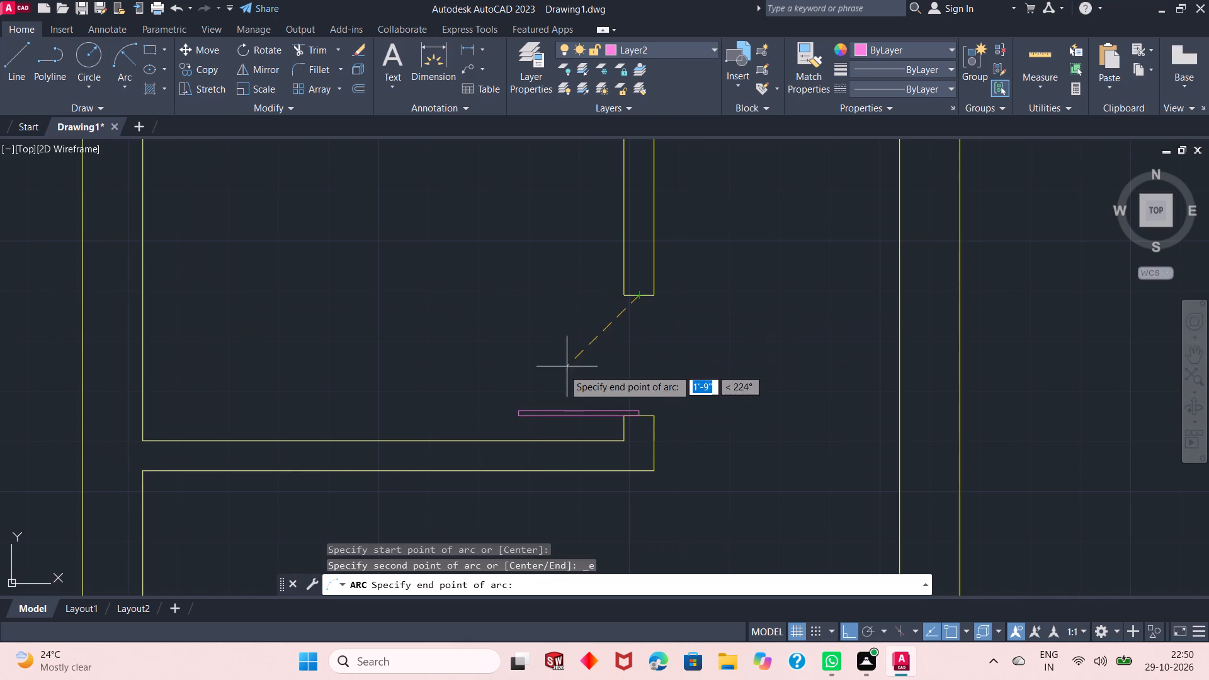
pyautogui.click(525, 407)
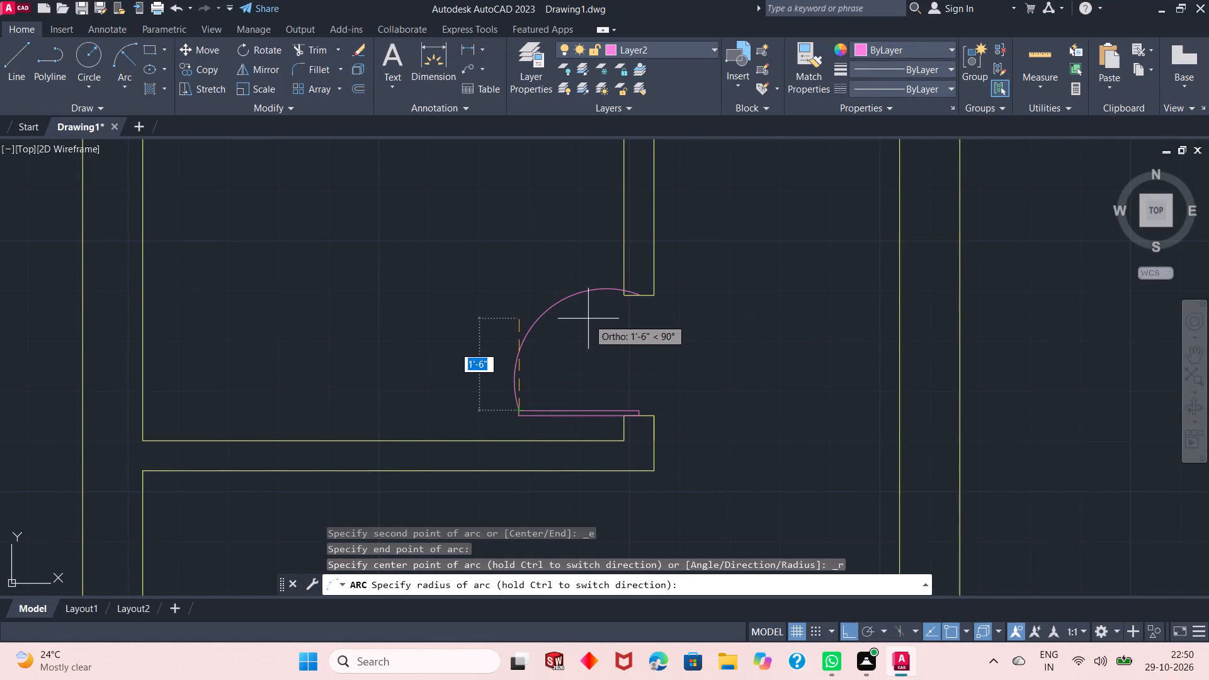
pyautogui.write("2'")
pyautogui.press('Return')
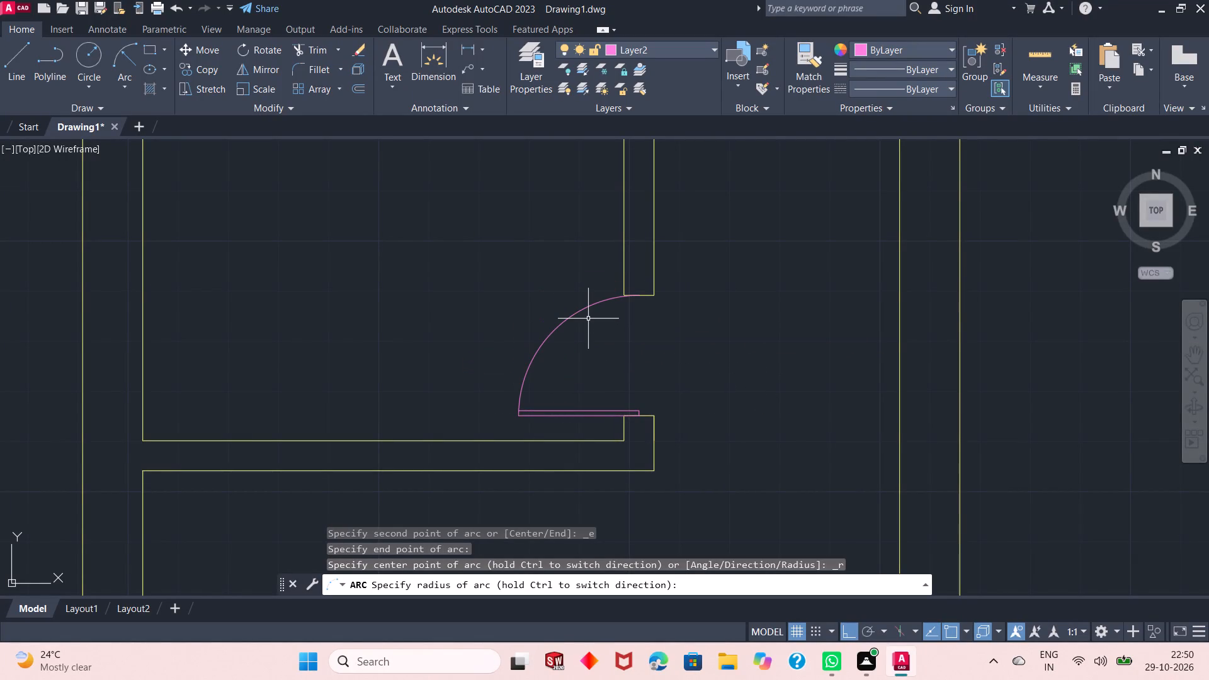
# Draw a 3'2" by 1" door leaf northward in the north-central room's south doorway, starting with a .5" line east from the west jamb's midpoint.
pyautogui.scroll(-1, 558, 225)
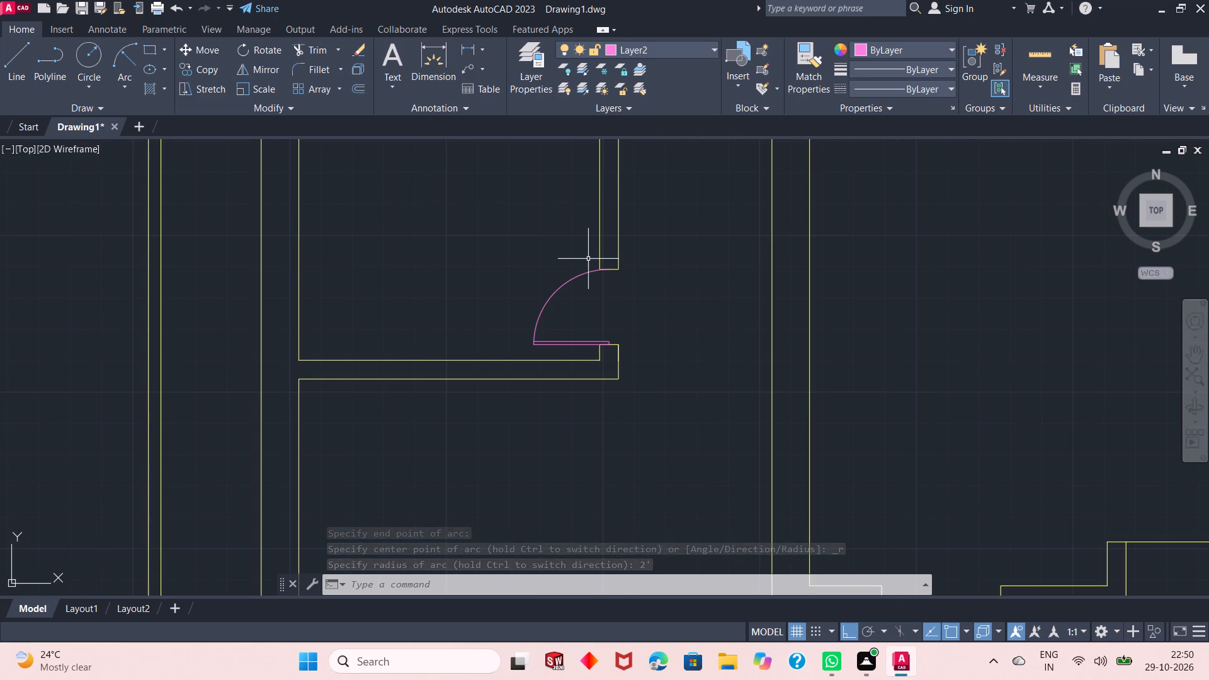
pyautogui.scroll(-1, 588, 259)
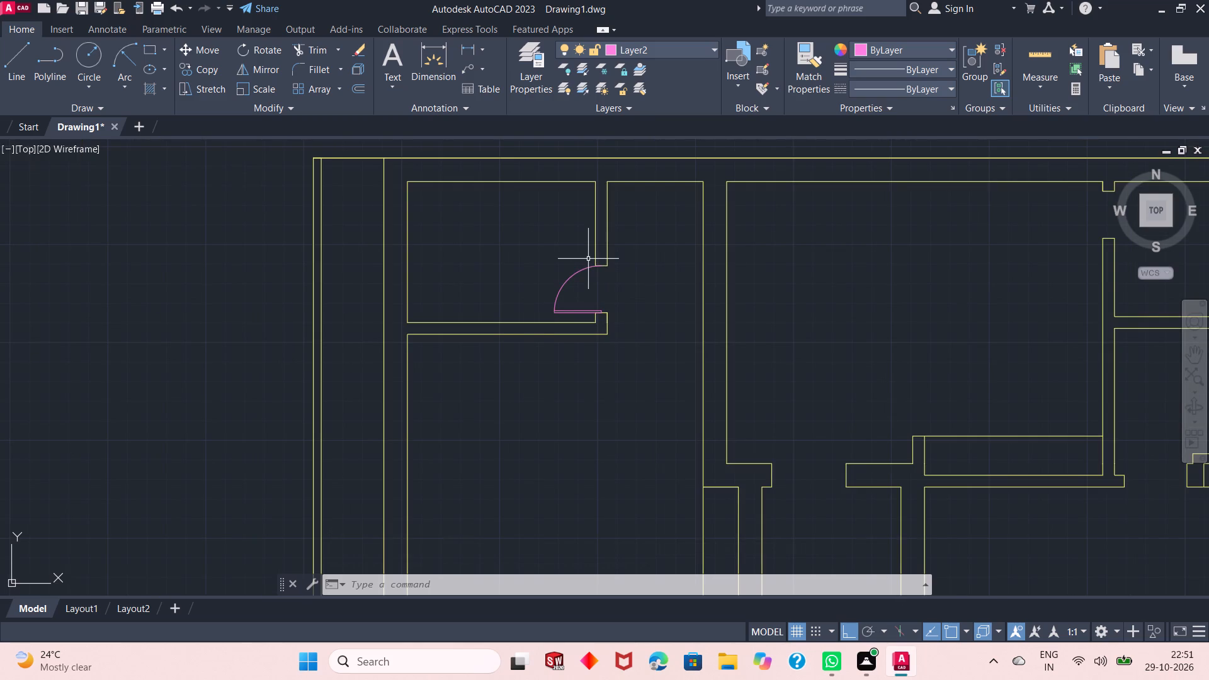
pyautogui.scroll(-1, 588, 259)
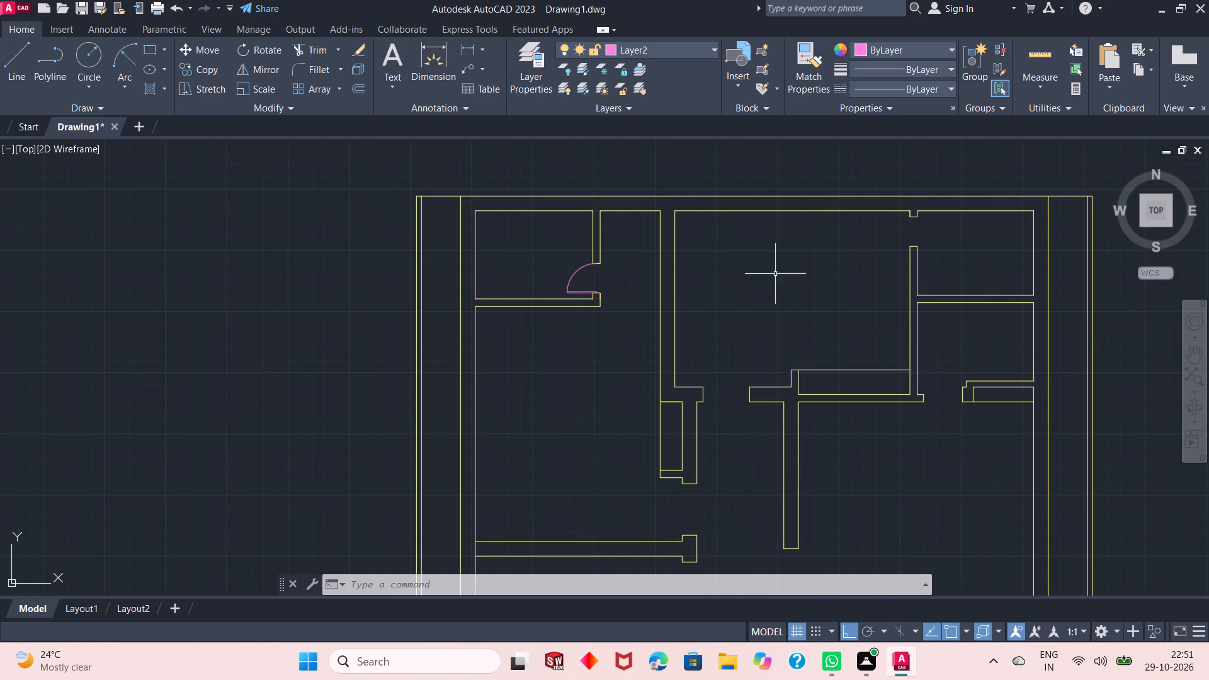
pyautogui.scroll(1, 778, 431)
pyautogui.click(25, 71)
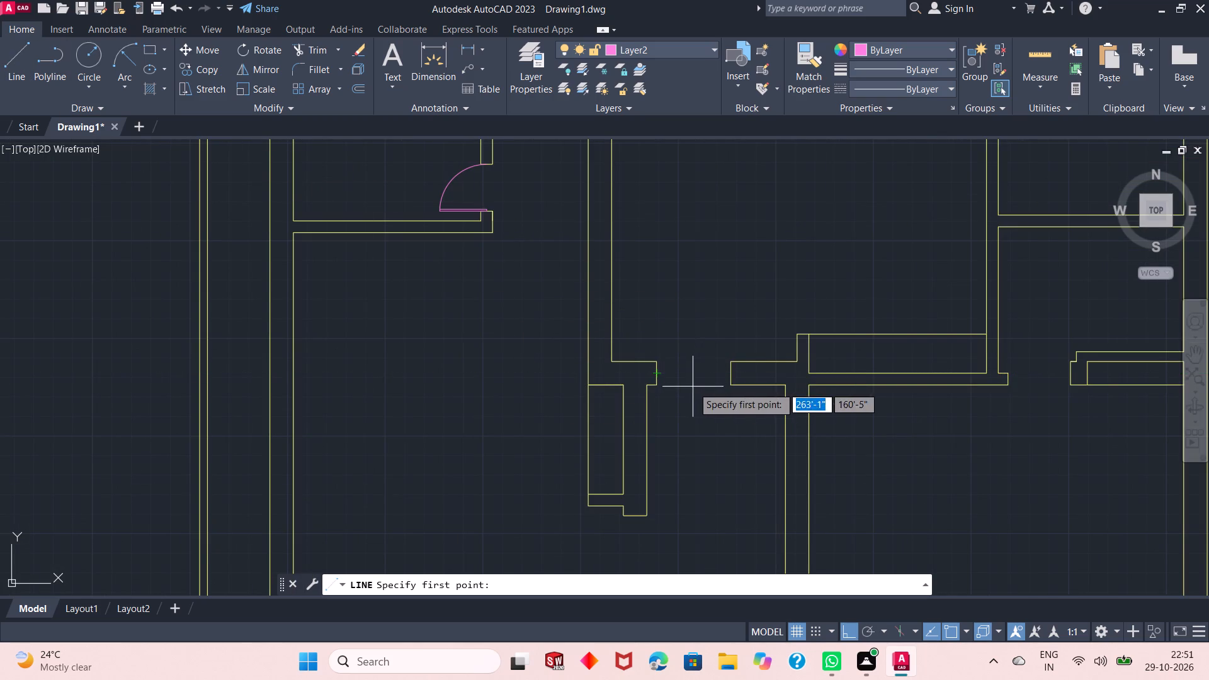
pyautogui.click(660, 377)
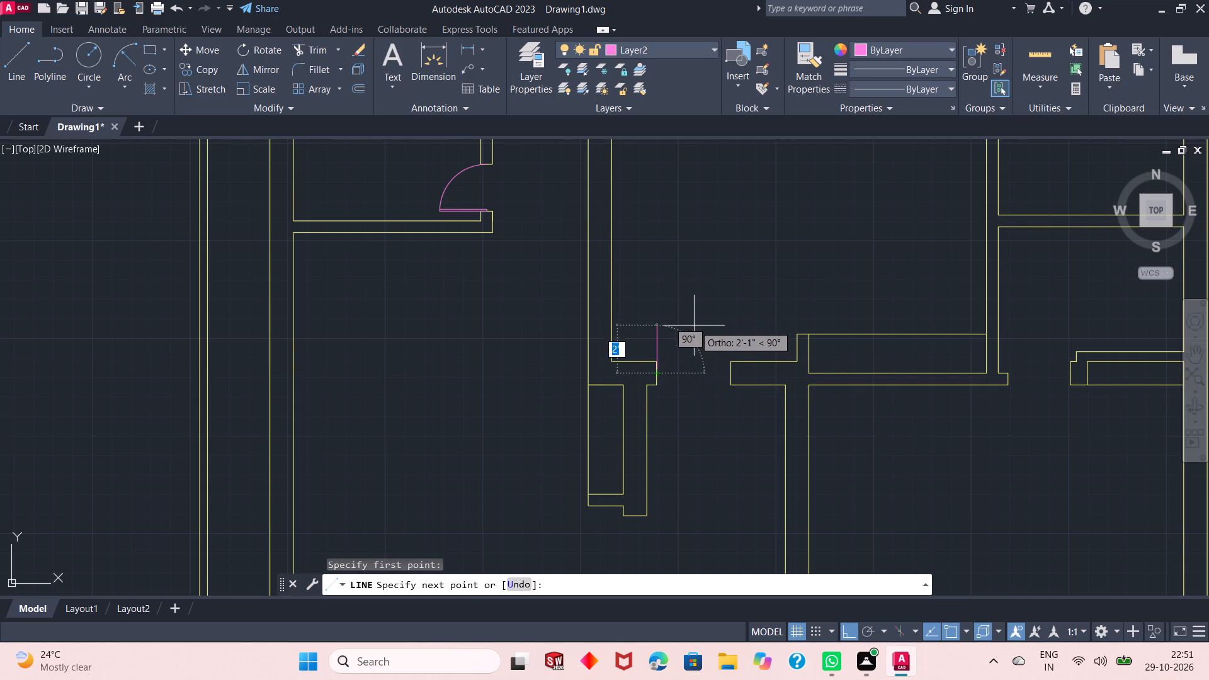
pyautogui.write('.5')
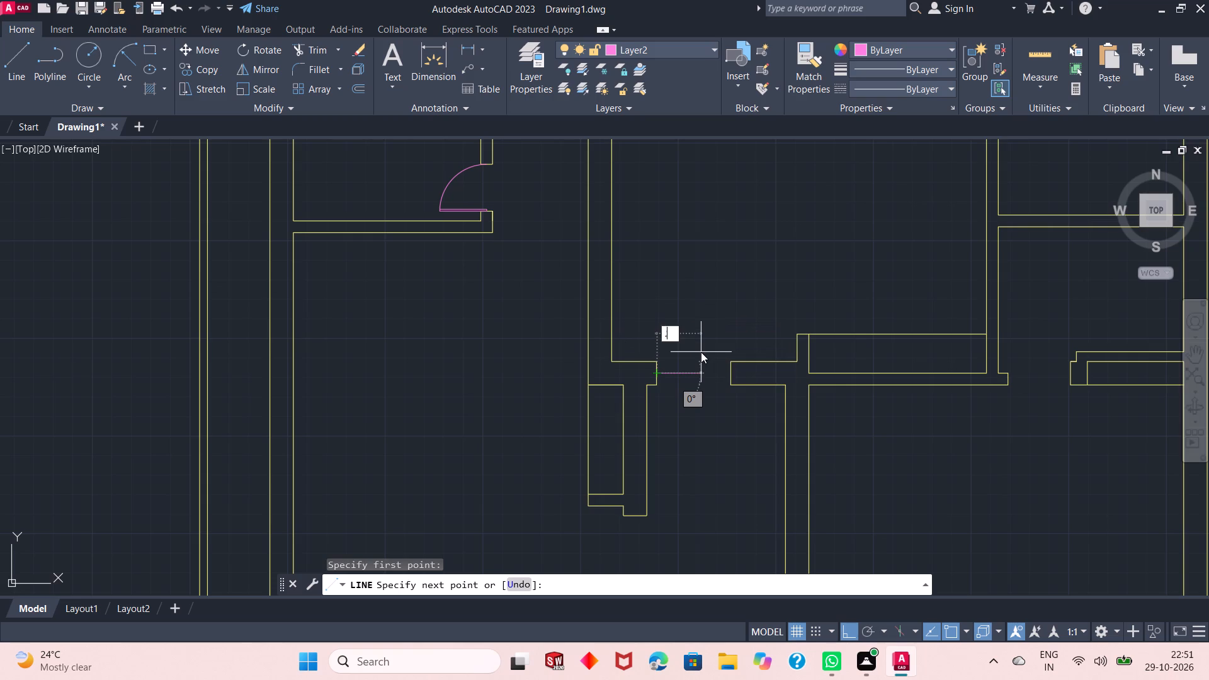
pyautogui.hotkey('shift', '"')
pyautogui.press('Return')
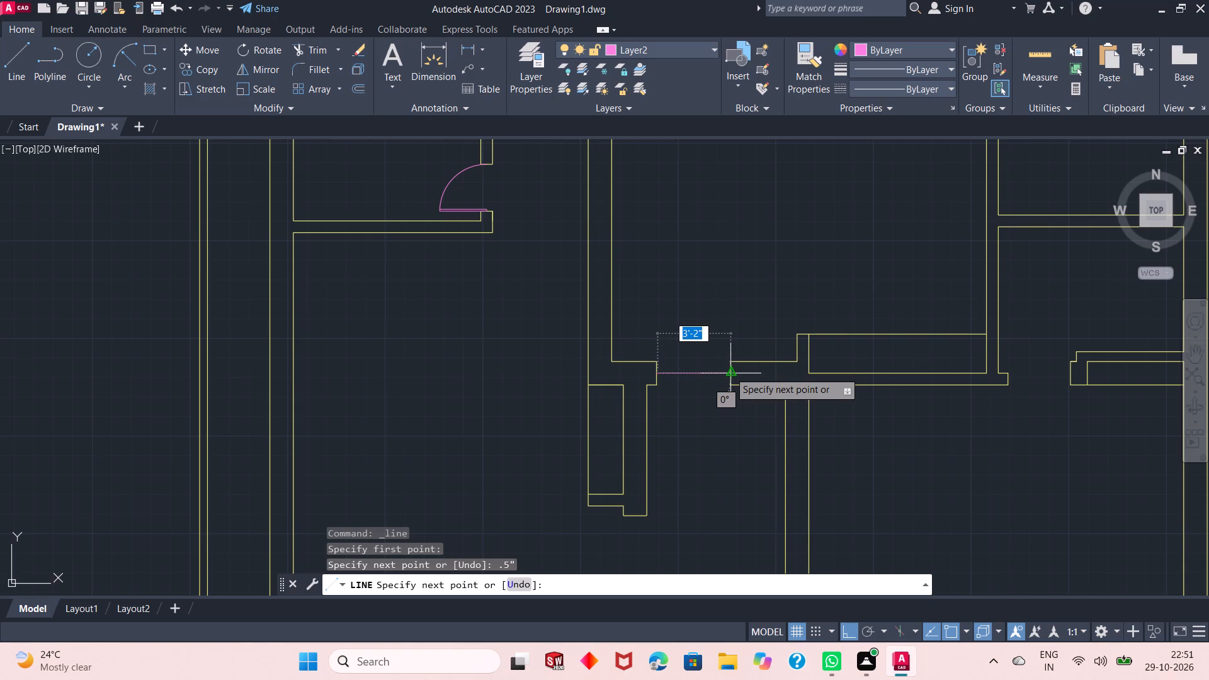
pyautogui.write("3'2")
pyautogui.hotkey('shift', '"')
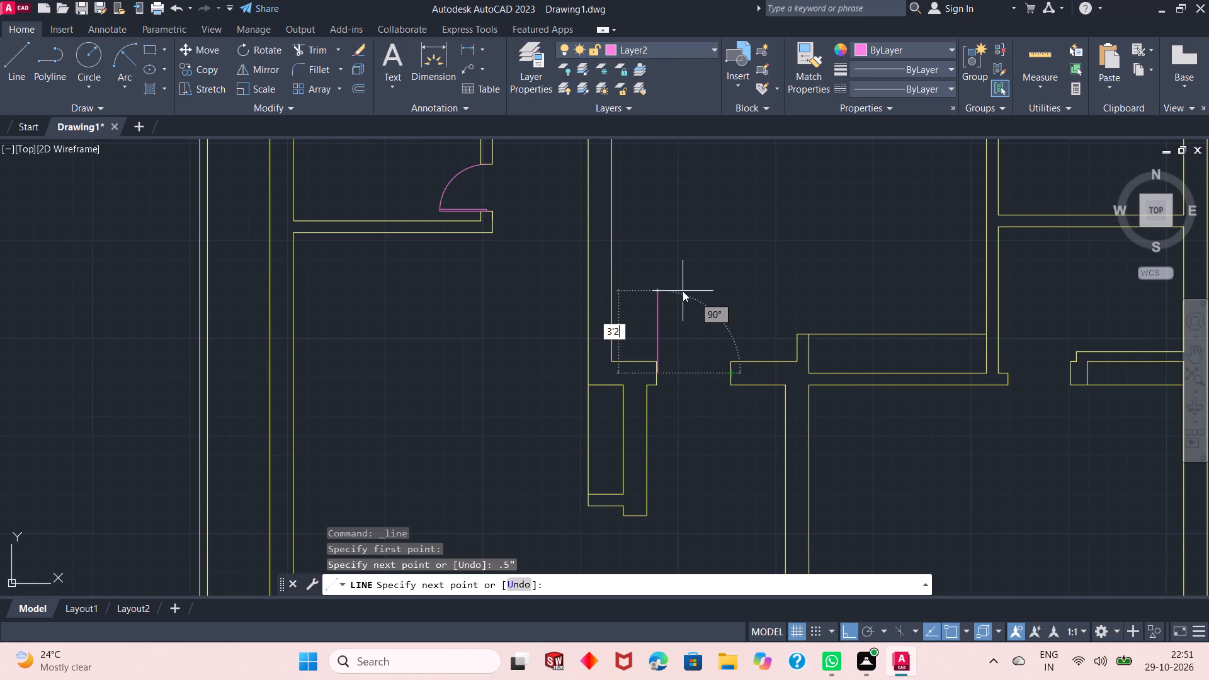
pyautogui.press('Return')
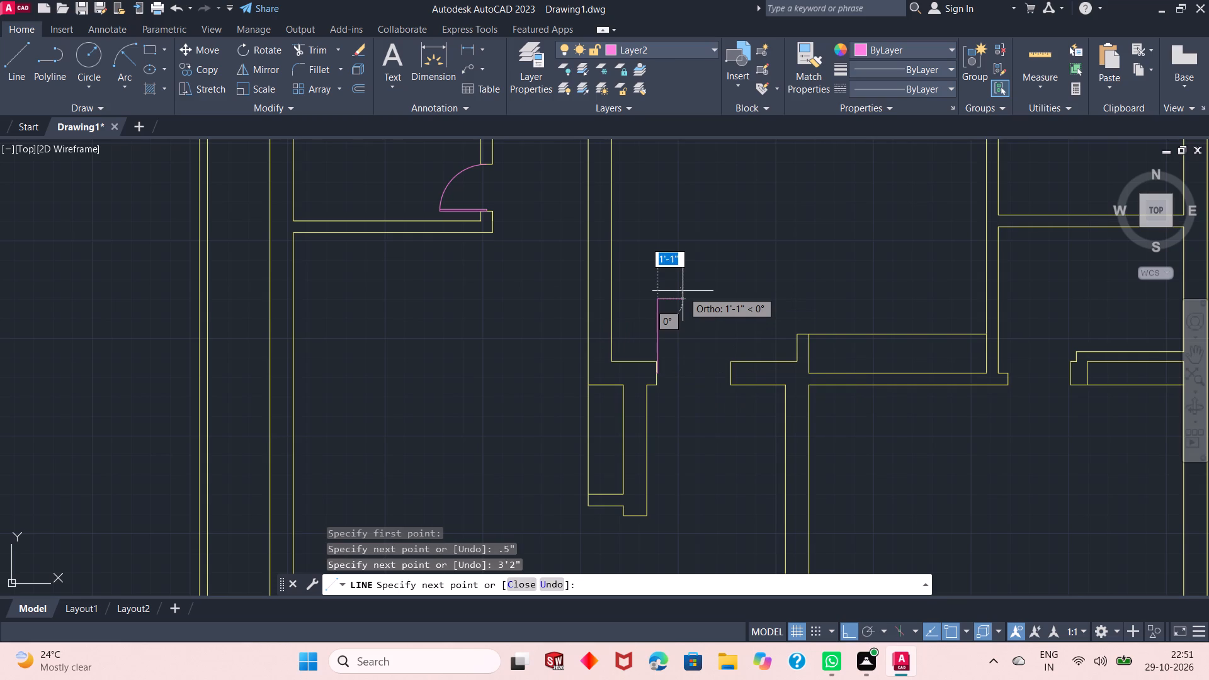
pyautogui.press('1')
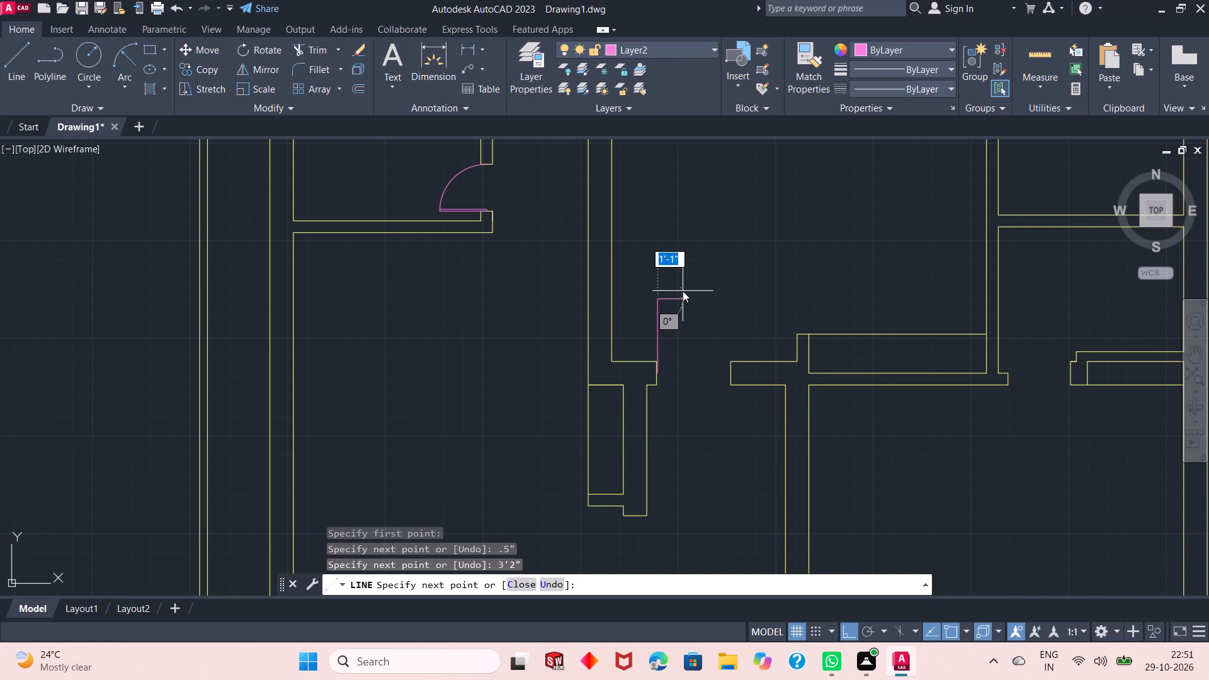
pyautogui.hotkey('shift', '"')
pyautogui.press('Return')
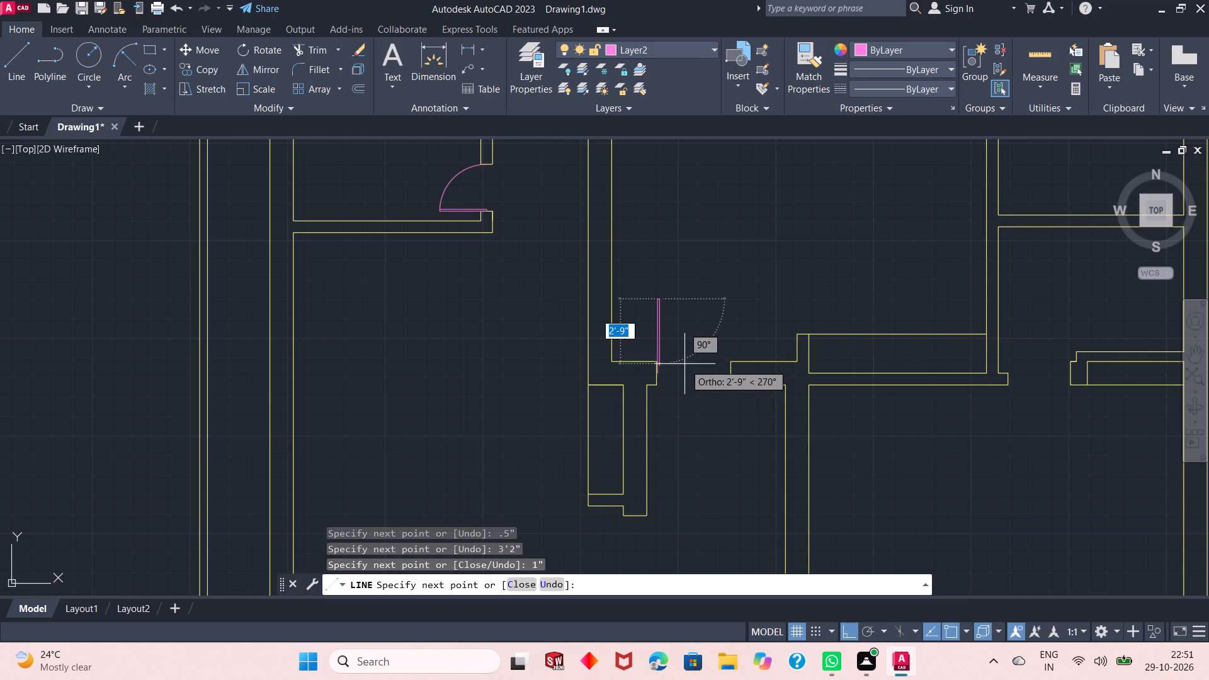
pyautogui.scroll(1, 679, 379)
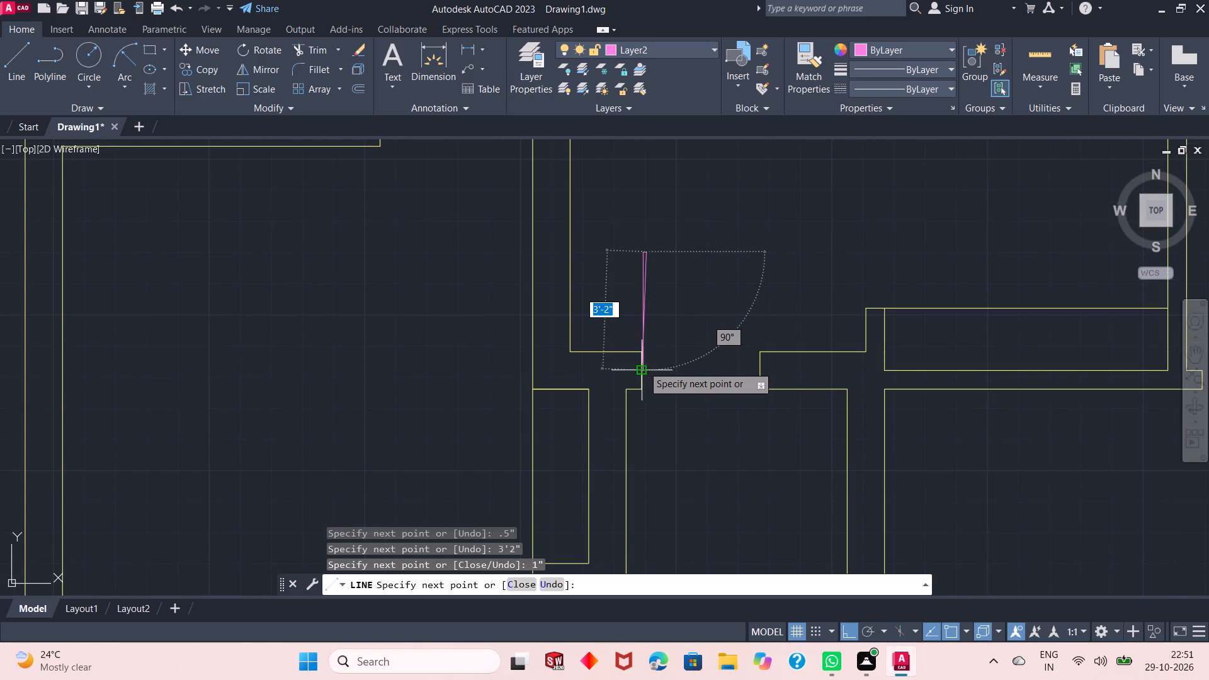
pyautogui.click(652, 368)
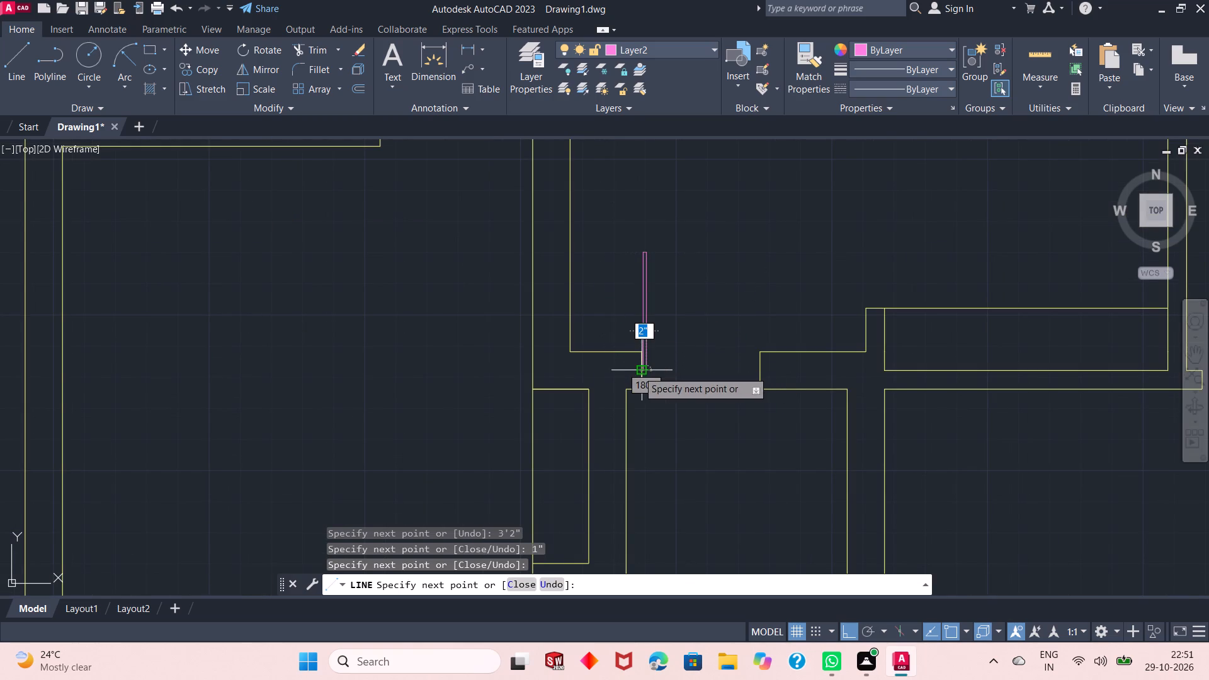
pyautogui.click(638, 371)
pyautogui.rightClick(638, 371)
pyautogui.click(653, 378)
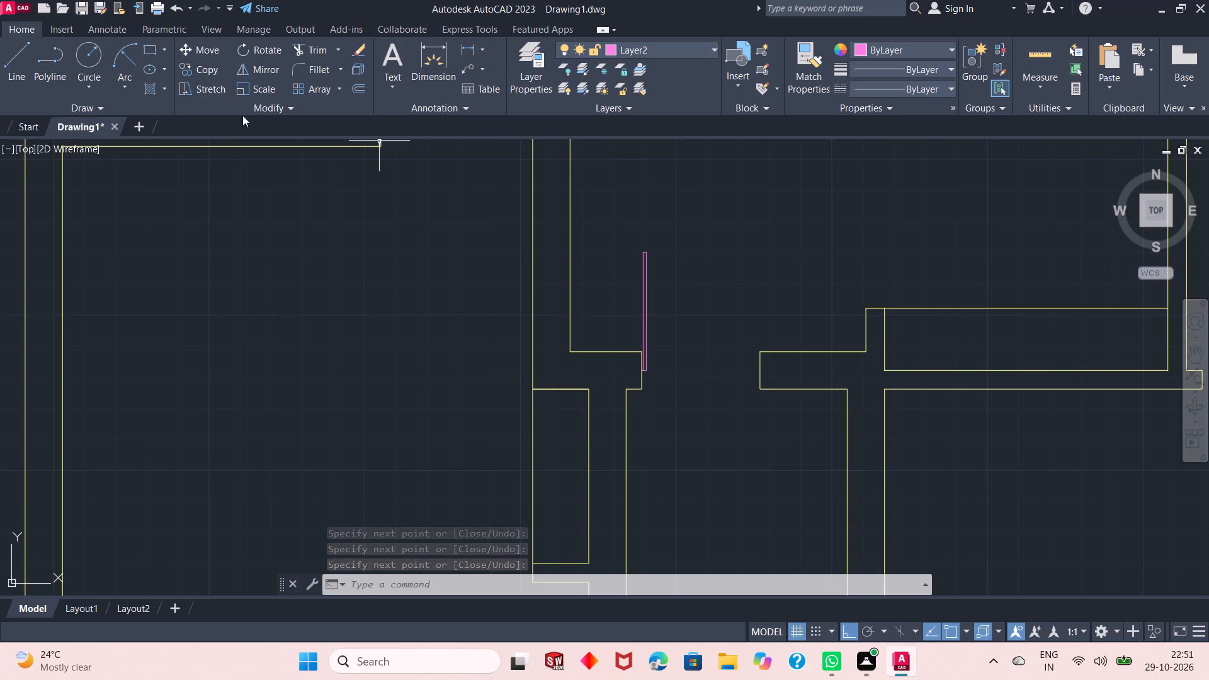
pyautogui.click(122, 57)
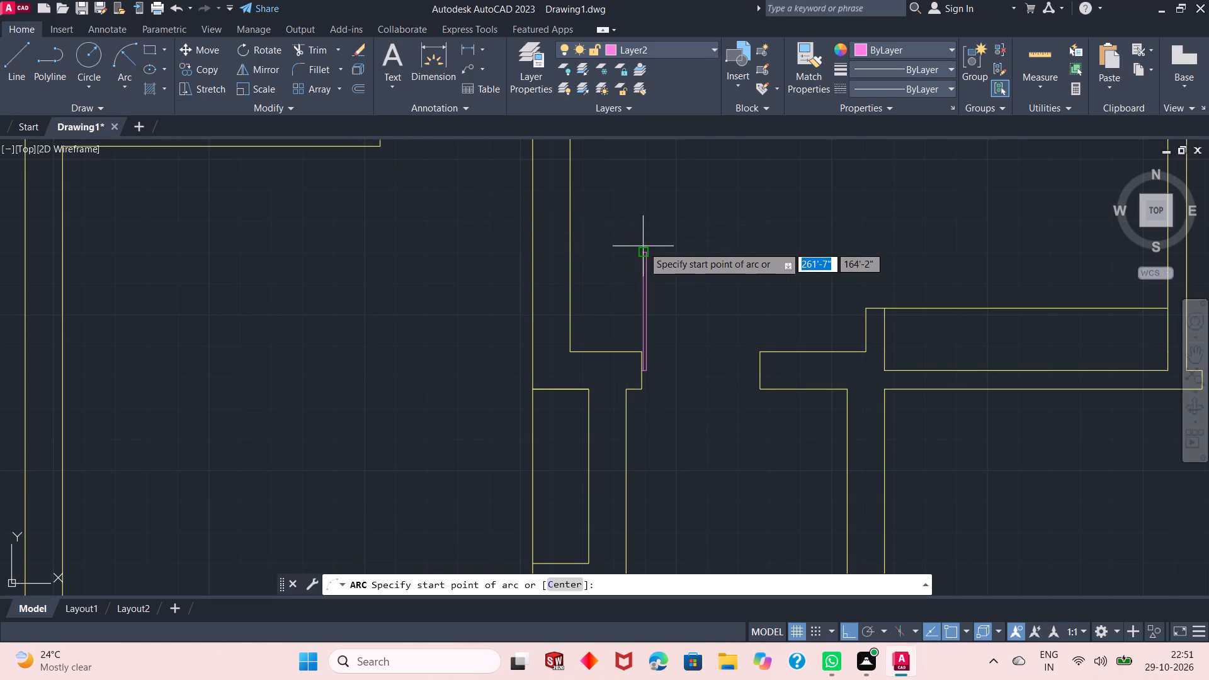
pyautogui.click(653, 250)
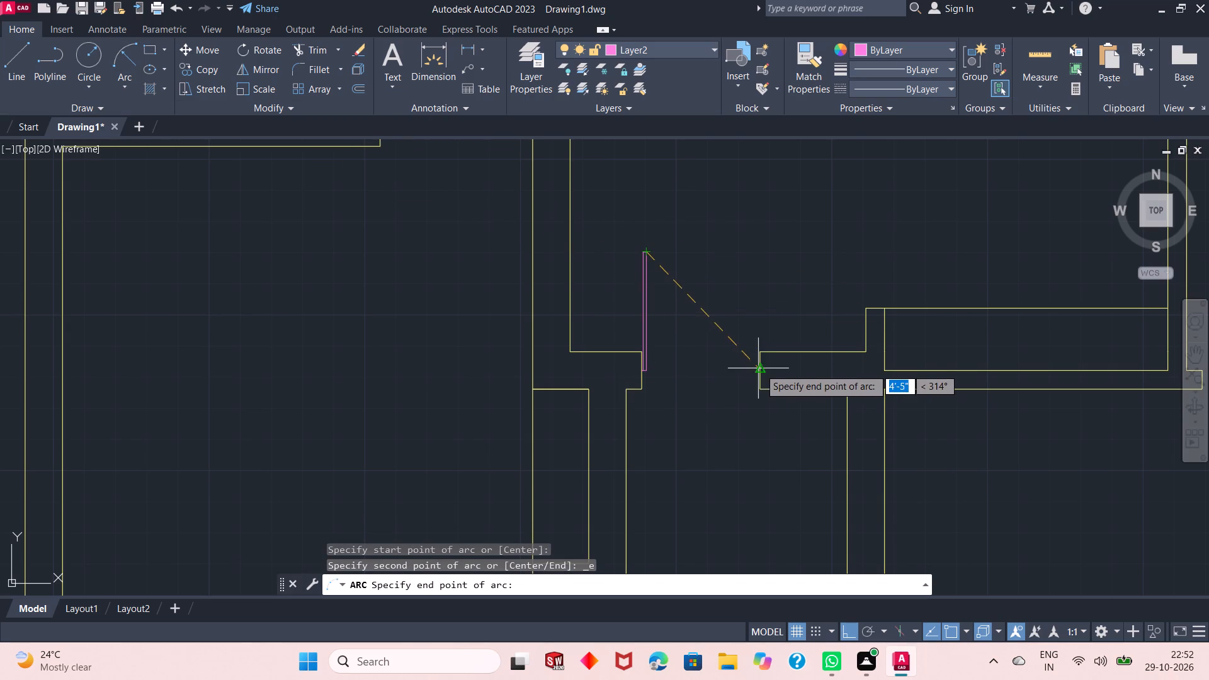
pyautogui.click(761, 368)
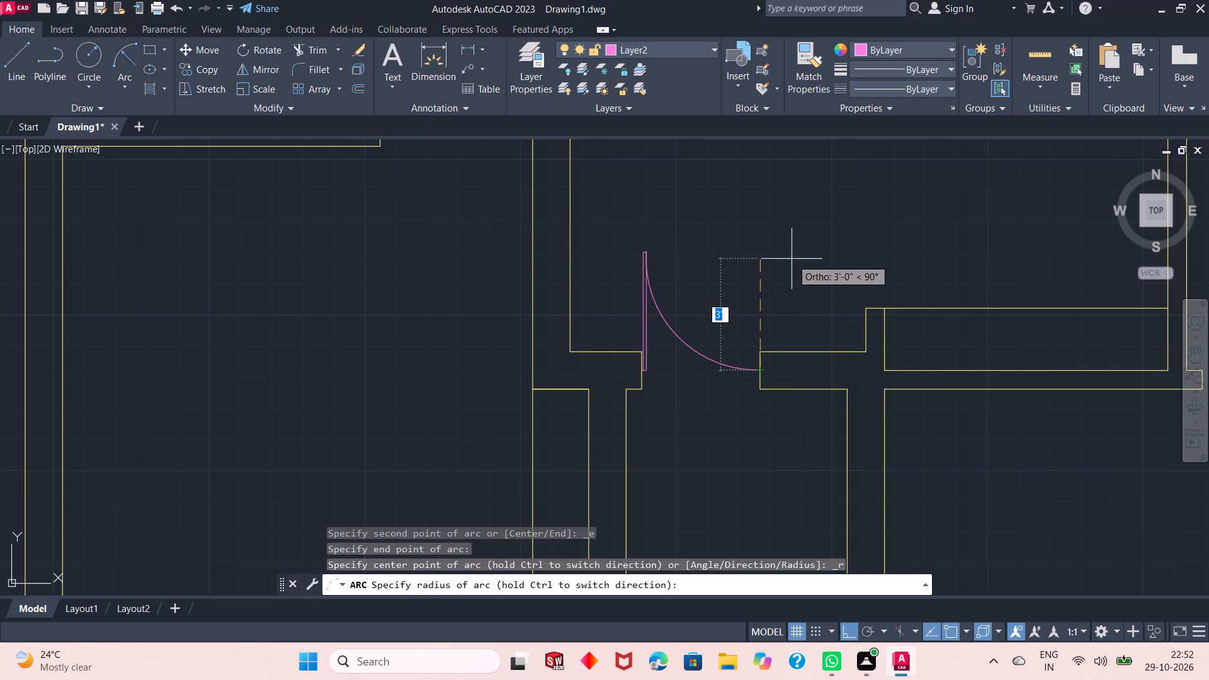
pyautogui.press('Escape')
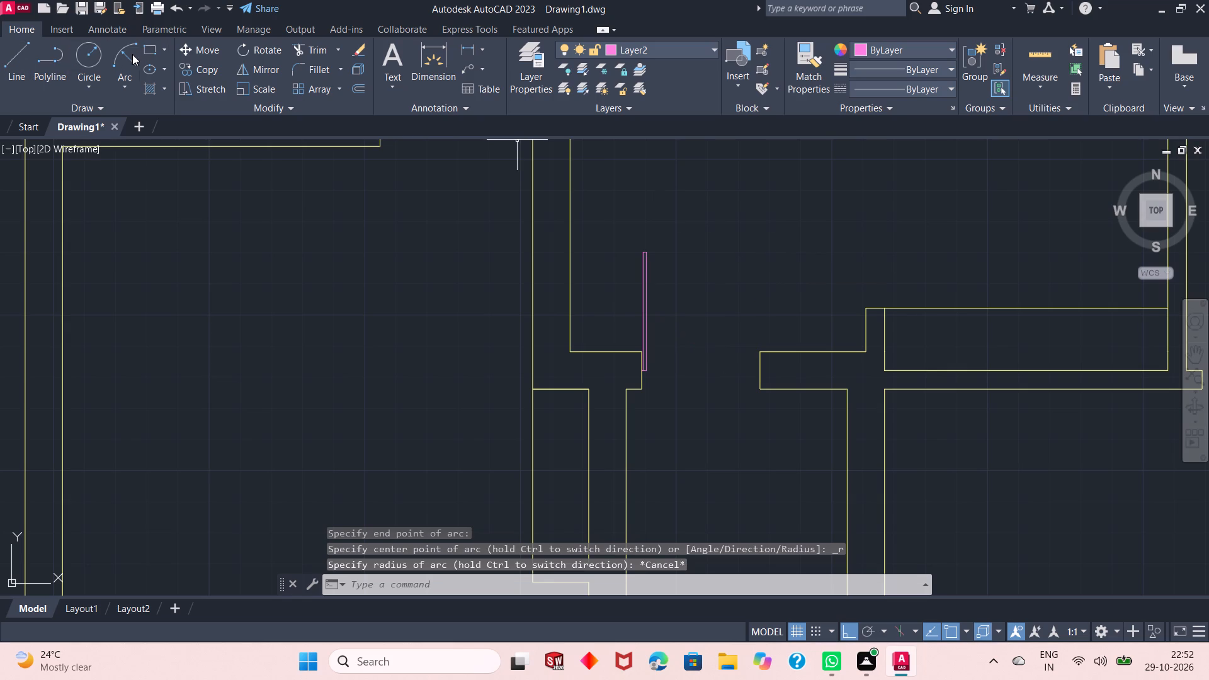
# Draw the north-central room's door swing arc from the east jamb's midpoint to the leaf's north end with a 3'2" radius, using Start, End, Radius.
pyautogui.click(132, 54)
pyautogui.click(758, 371)
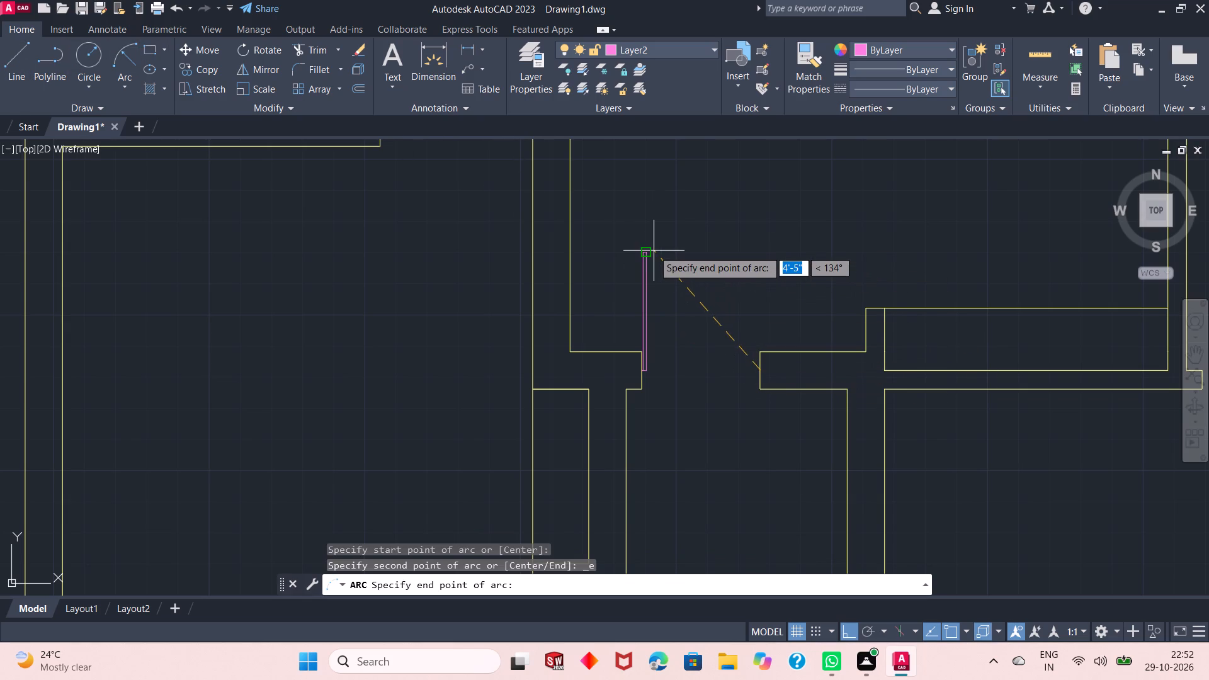
pyautogui.click(650, 249)
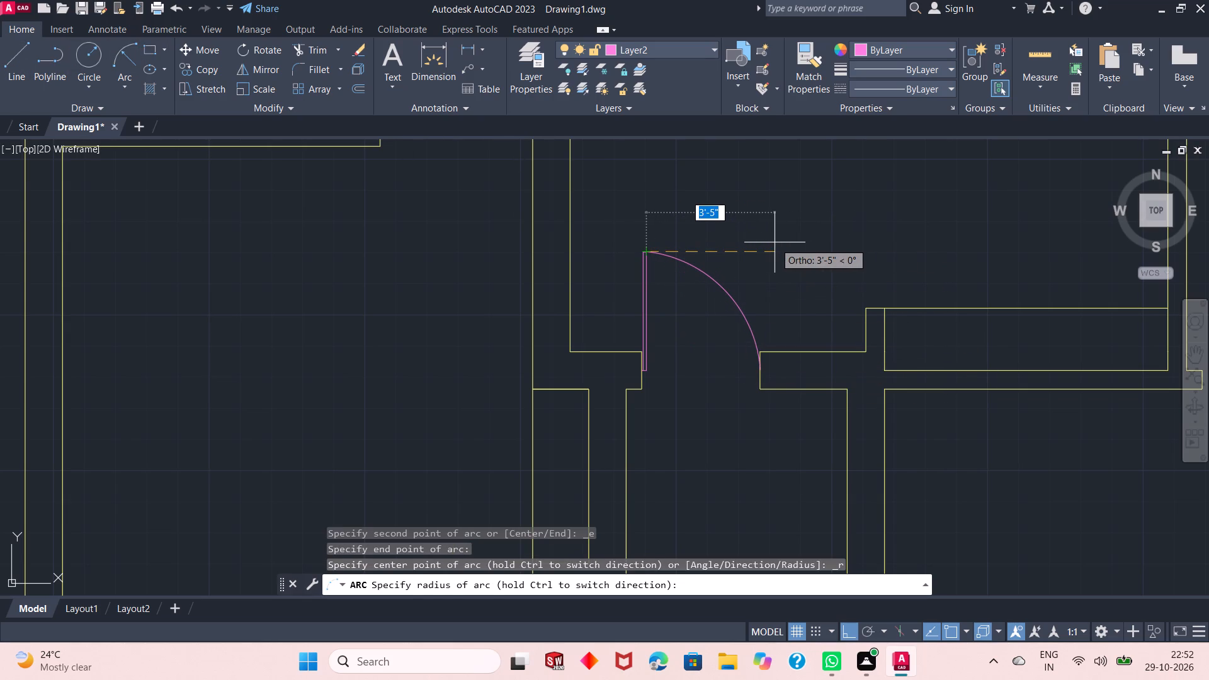
pyautogui.press('3')
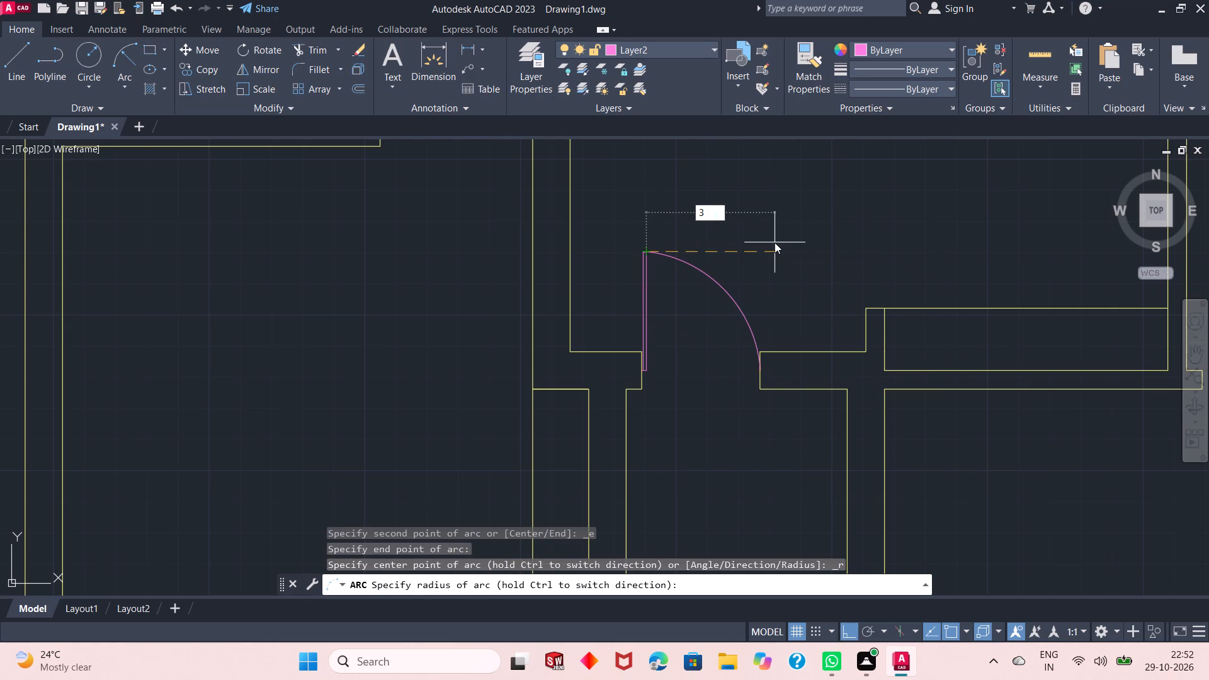
pyautogui.write("'2")
pyautogui.hotkey('shift', '"')
pyautogui.press('Return')
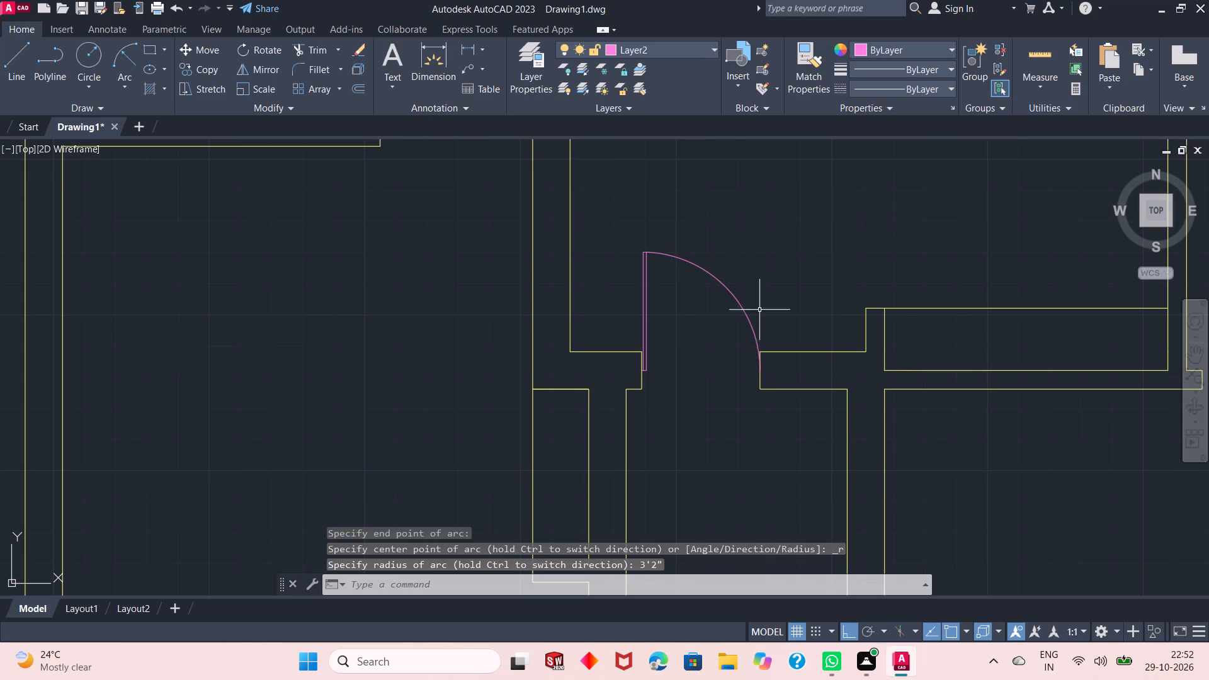
# Erase the door leaf, swing arc and leftover short line in the northwest corner room's doorway.
pyautogui.scroll(-2, 713, 364)
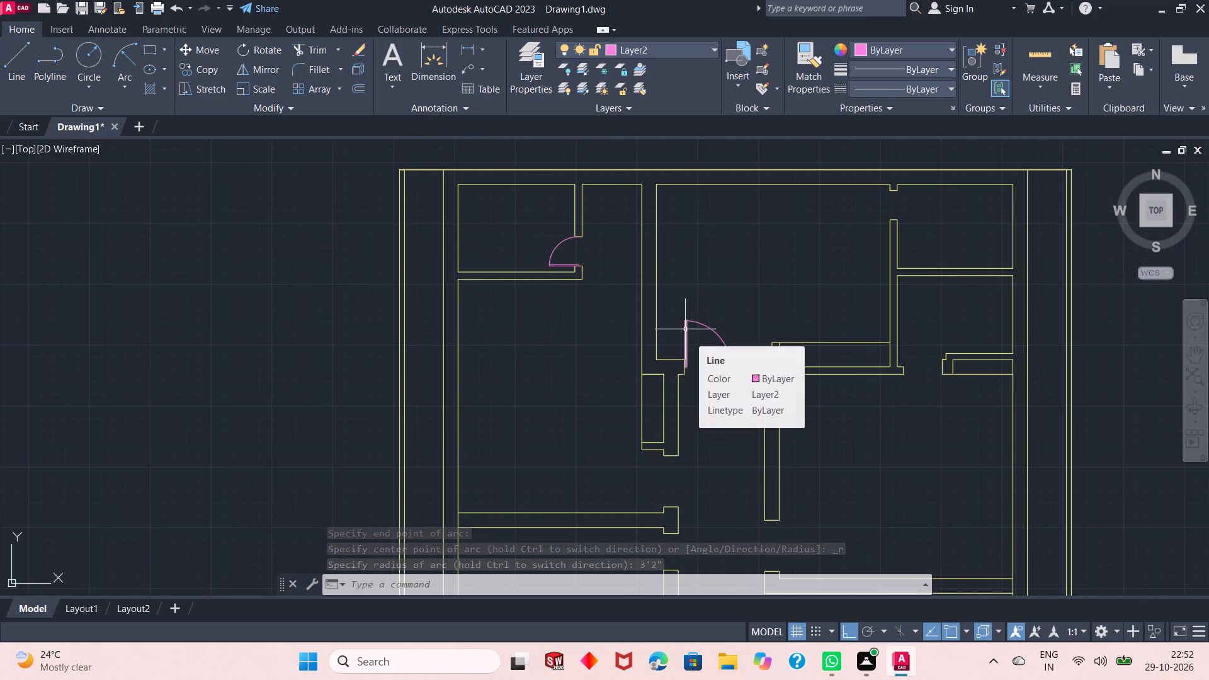
pyautogui.scroll(1, 665, 530)
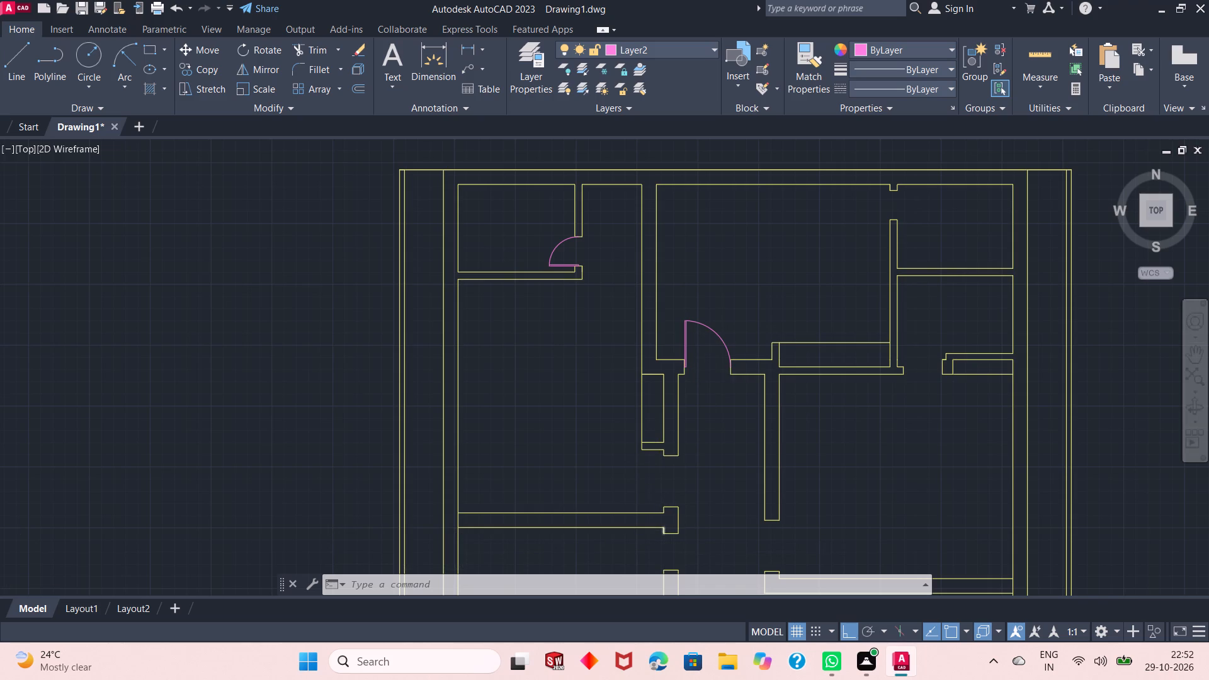
pyautogui.scroll(-2, 626, 490)
pyautogui.scroll(1, 587, 329)
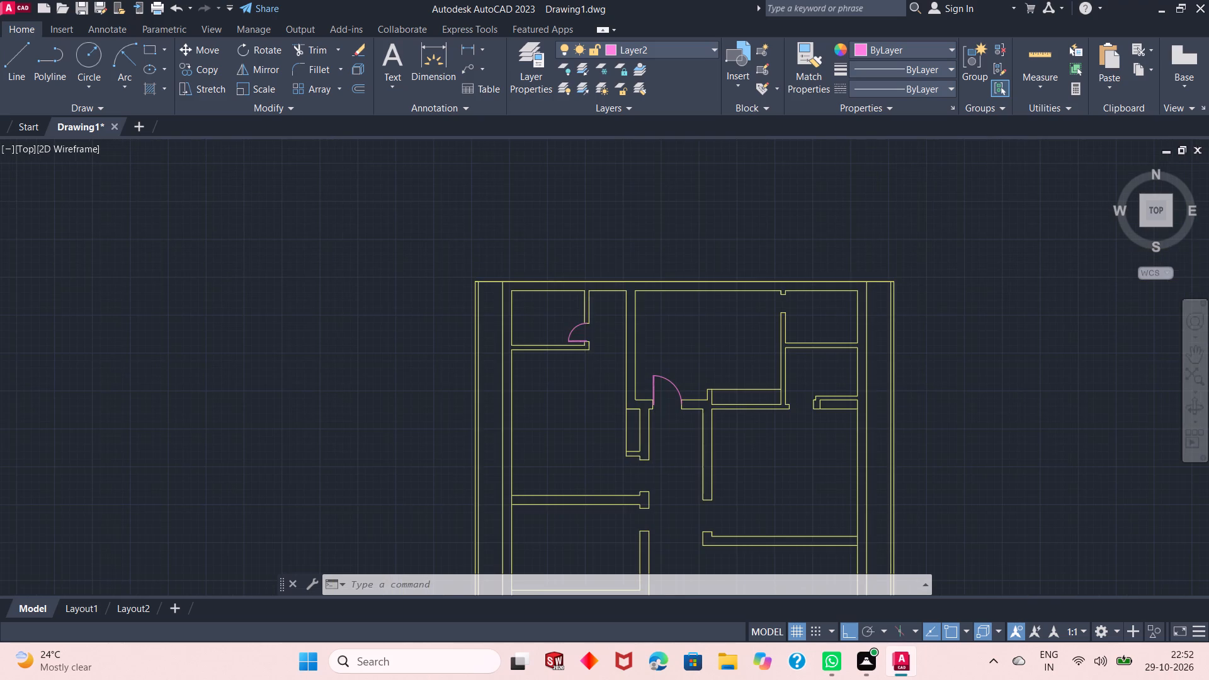
pyautogui.scroll(3, 587, 329)
pyautogui.click(536, 352)
pyautogui.click(402, 405)
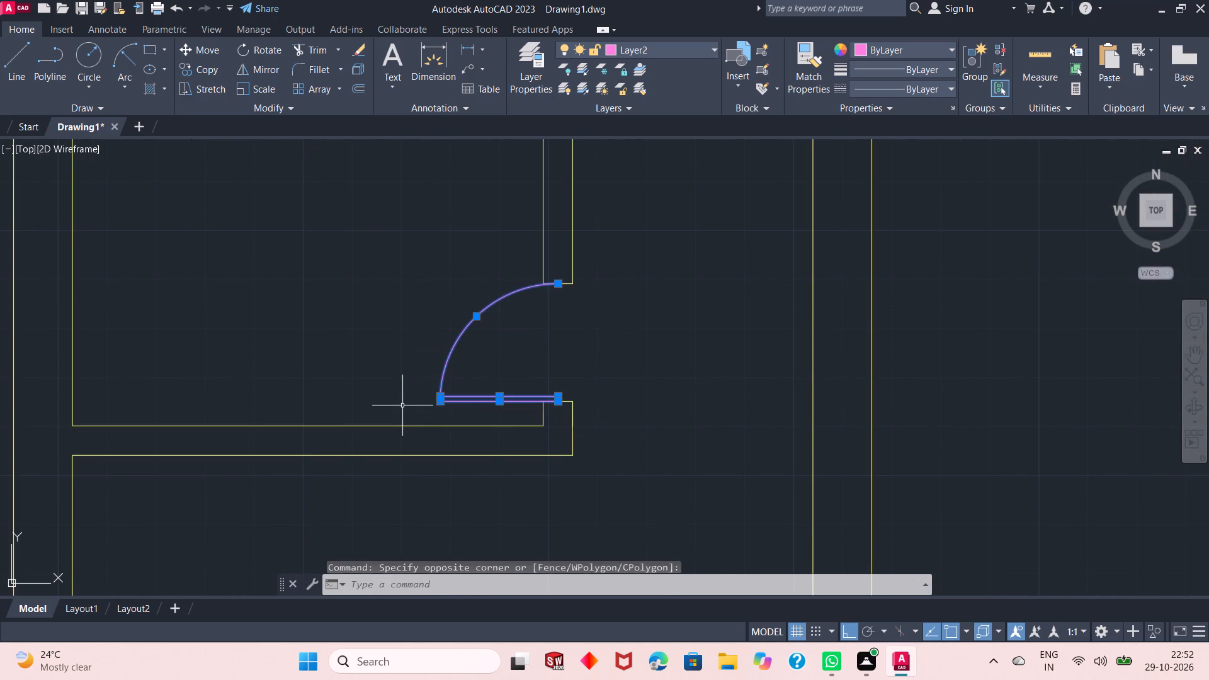
pyautogui.press('Delete')
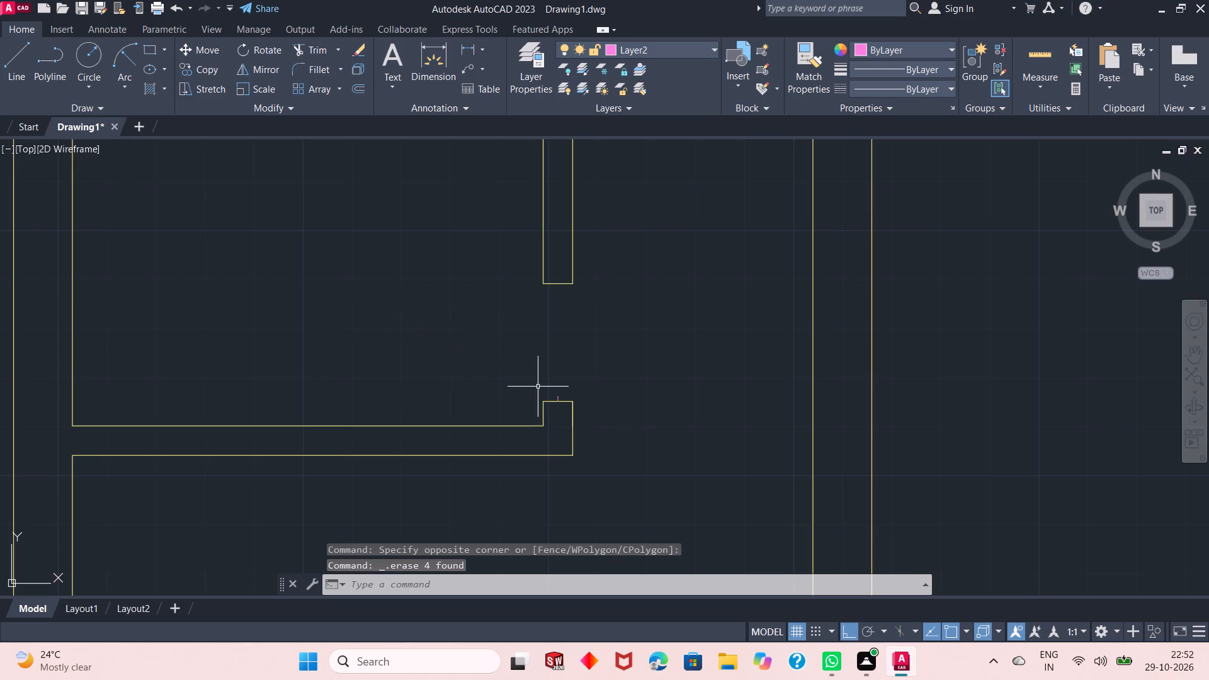
pyautogui.scroll(2, 542, 392)
pyautogui.click(579, 405)
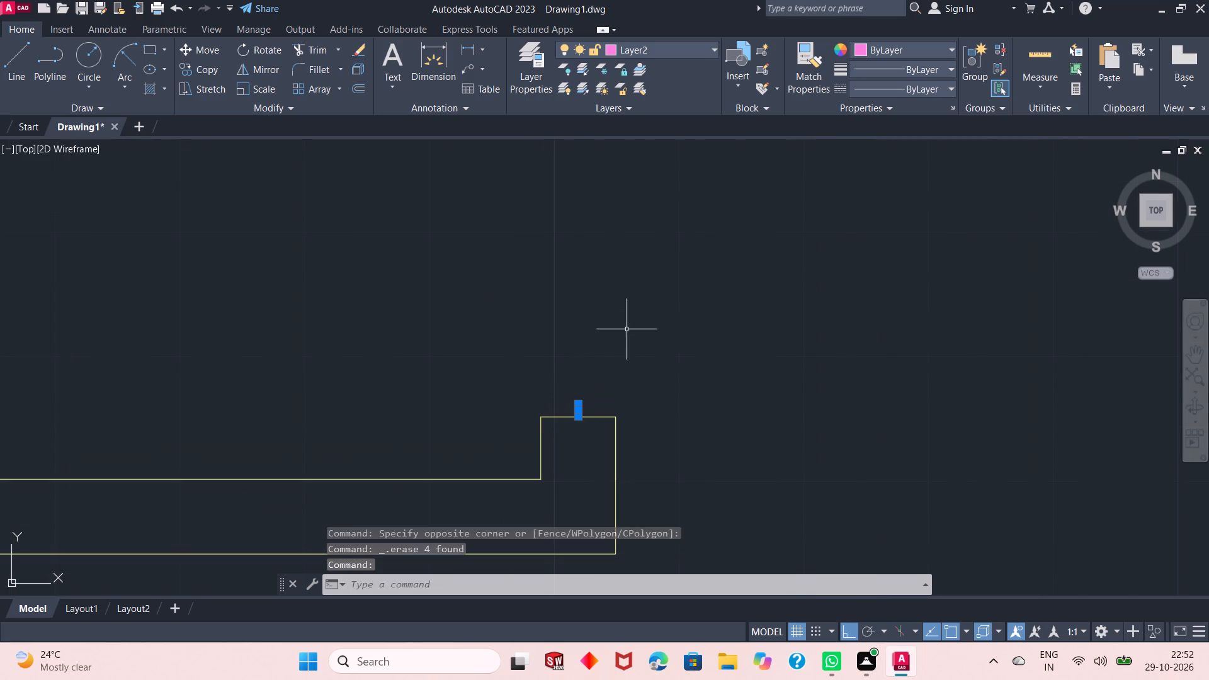
pyautogui.rightClick(628, 329)
pyautogui.click(667, 332)
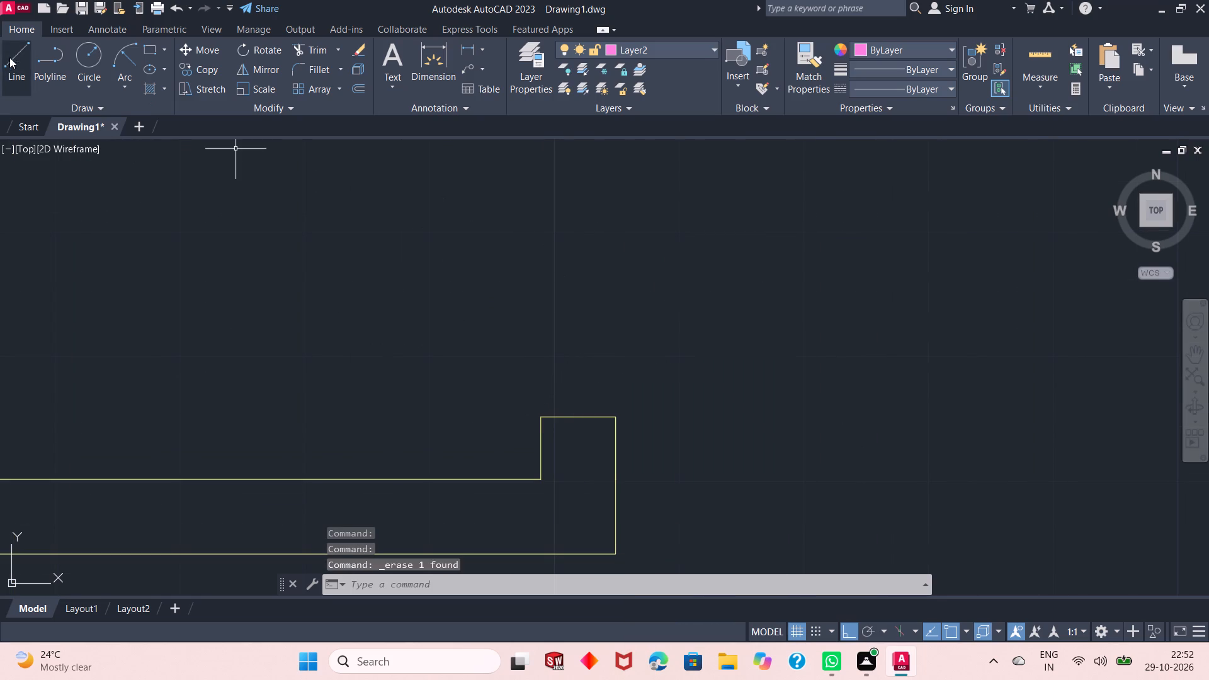
# Redraw the northwest corner room's 2' by 1" door leaf westward, starting with a .5" line north from the south jamb's midpoint.
pyautogui.click(22, 65)
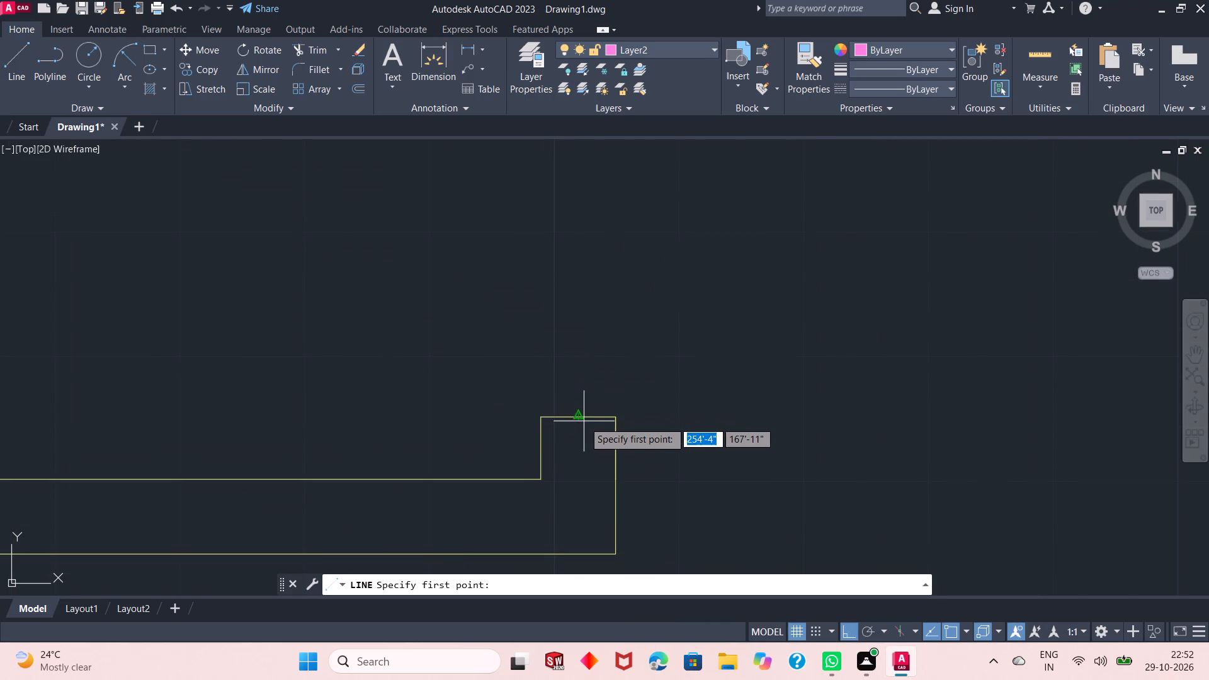
pyautogui.click(582, 419)
pyautogui.write('.5')
pyautogui.hotkey('shift', '"')
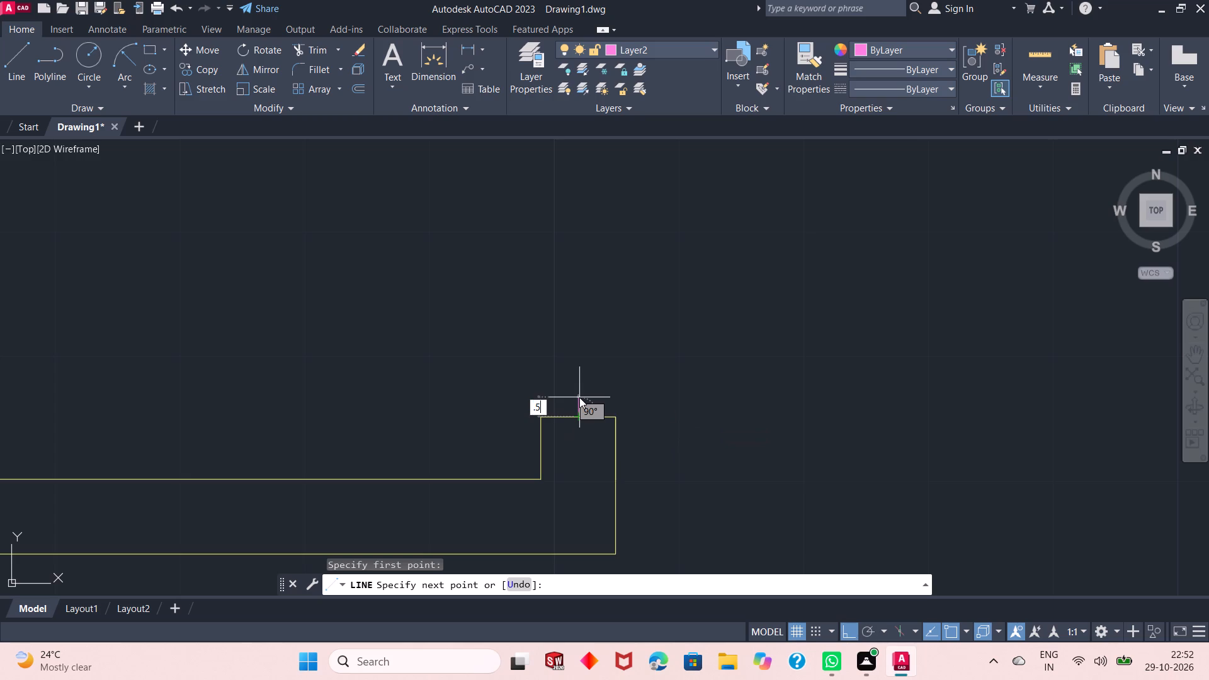
pyautogui.press('Return')
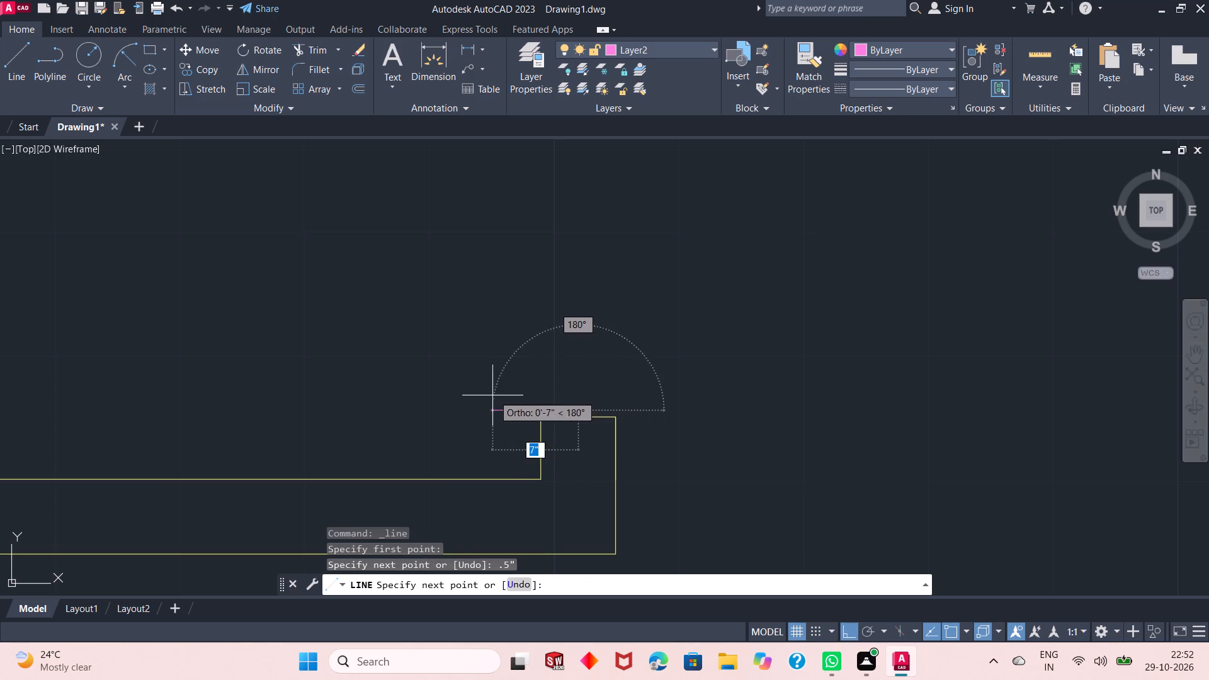
pyautogui.scroll(-1, 506, 398)
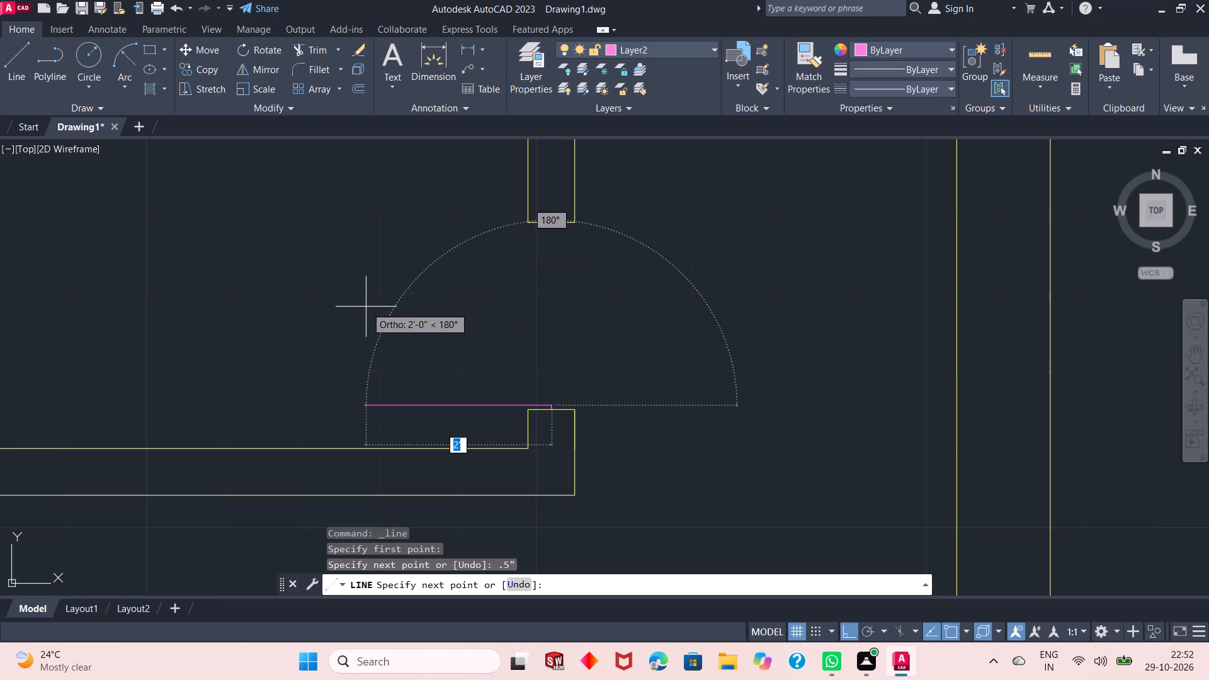
pyautogui.press('2')
pyautogui.press("'")
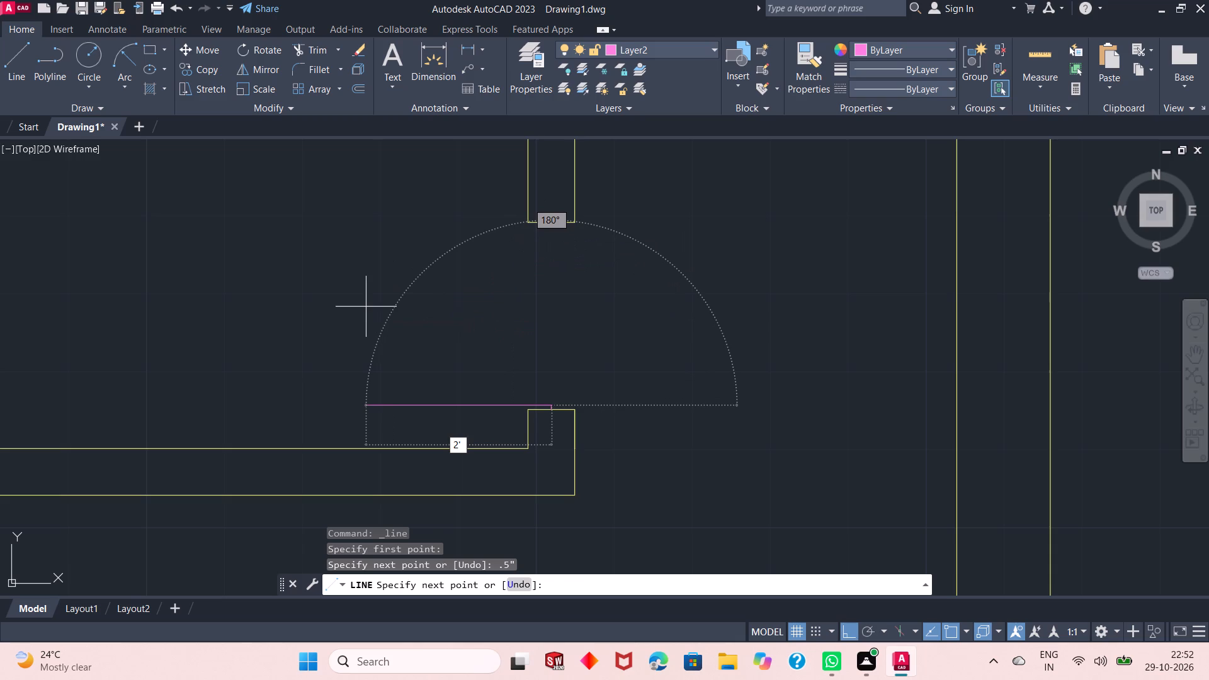
pyautogui.press('Return')
pyautogui.press('1')
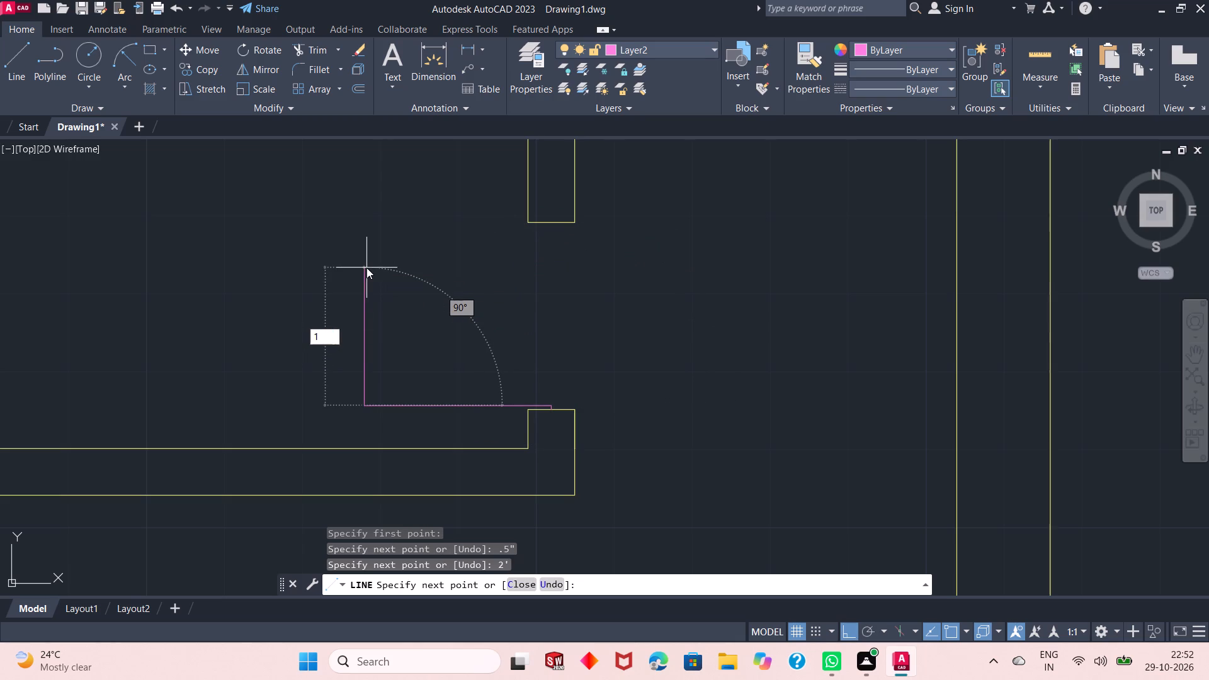
pyautogui.hotkey('shift', '"')
pyautogui.press('Return')
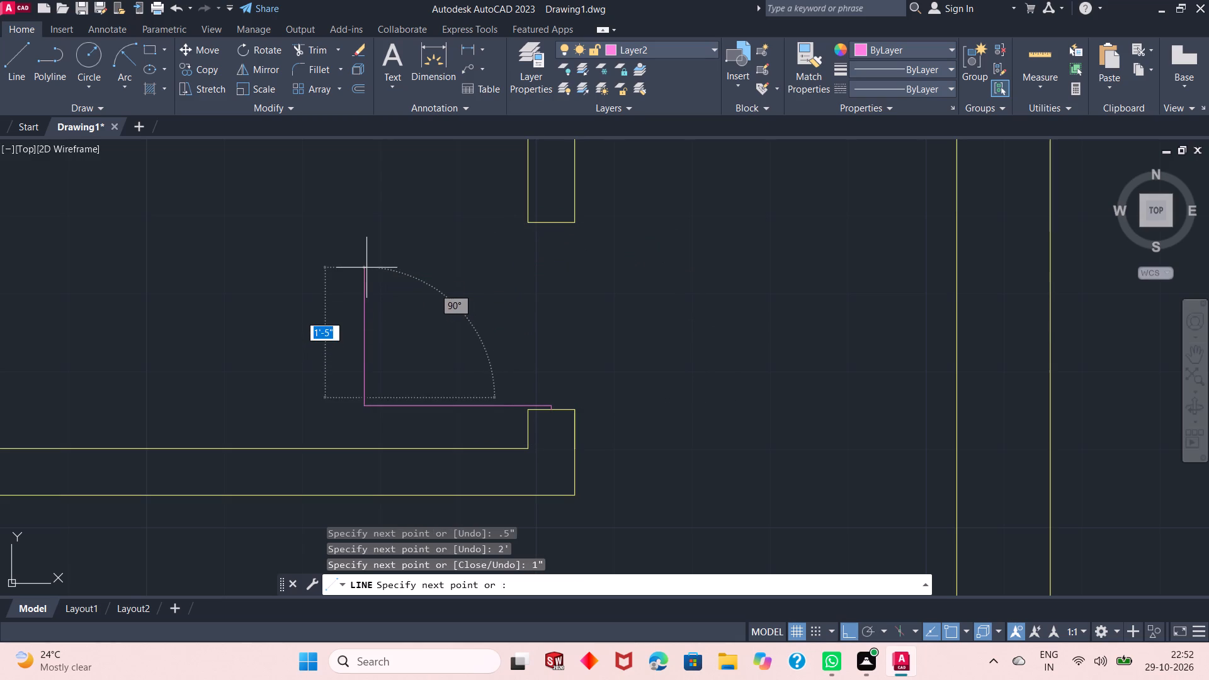
pyautogui.click(550, 399)
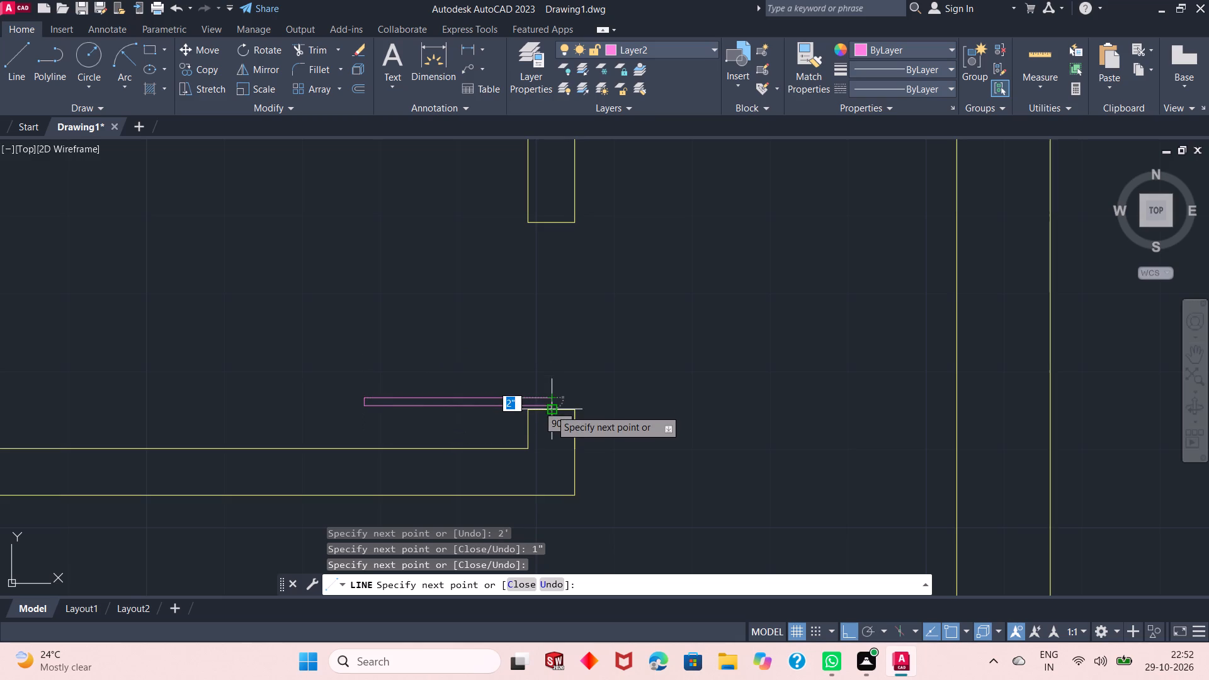
pyautogui.click(550, 402)
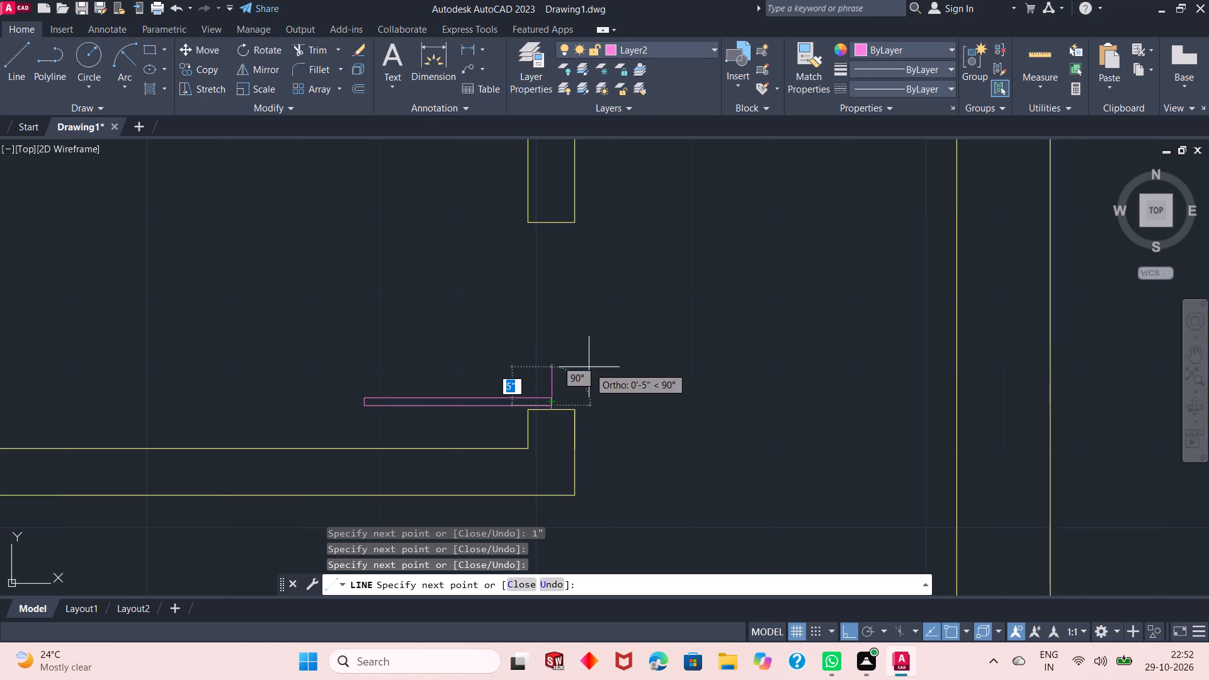
pyautogui.rightClick(589, 367)
pyautogui.click(603, 371)
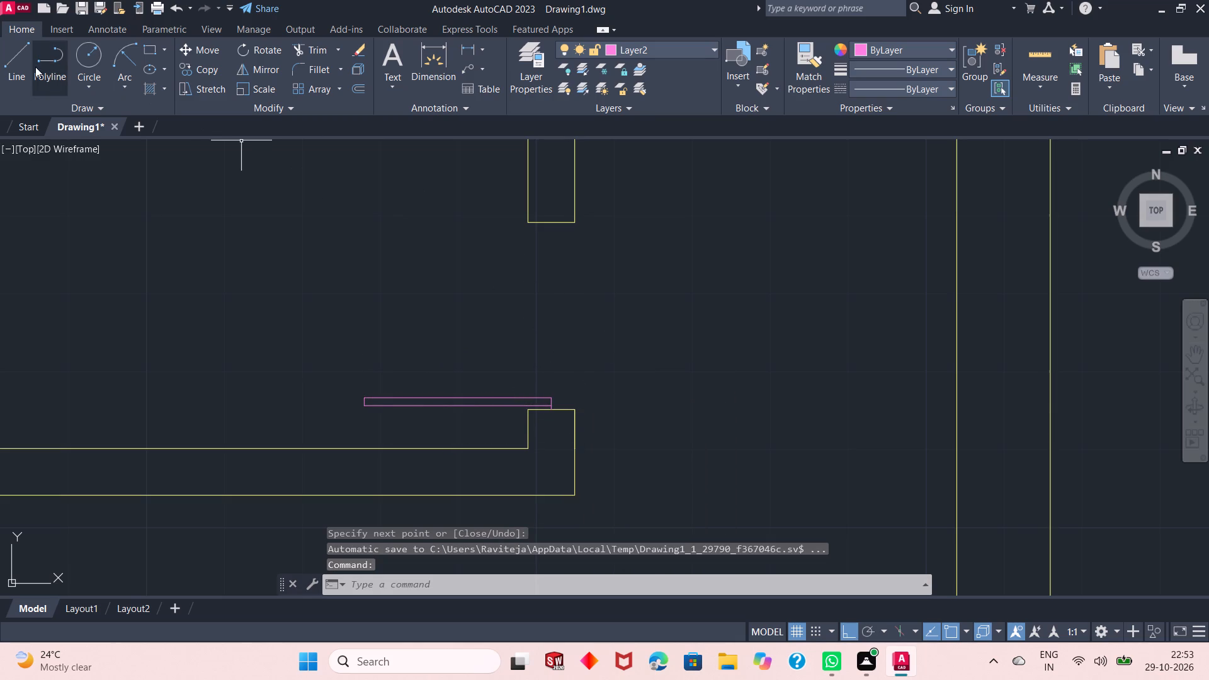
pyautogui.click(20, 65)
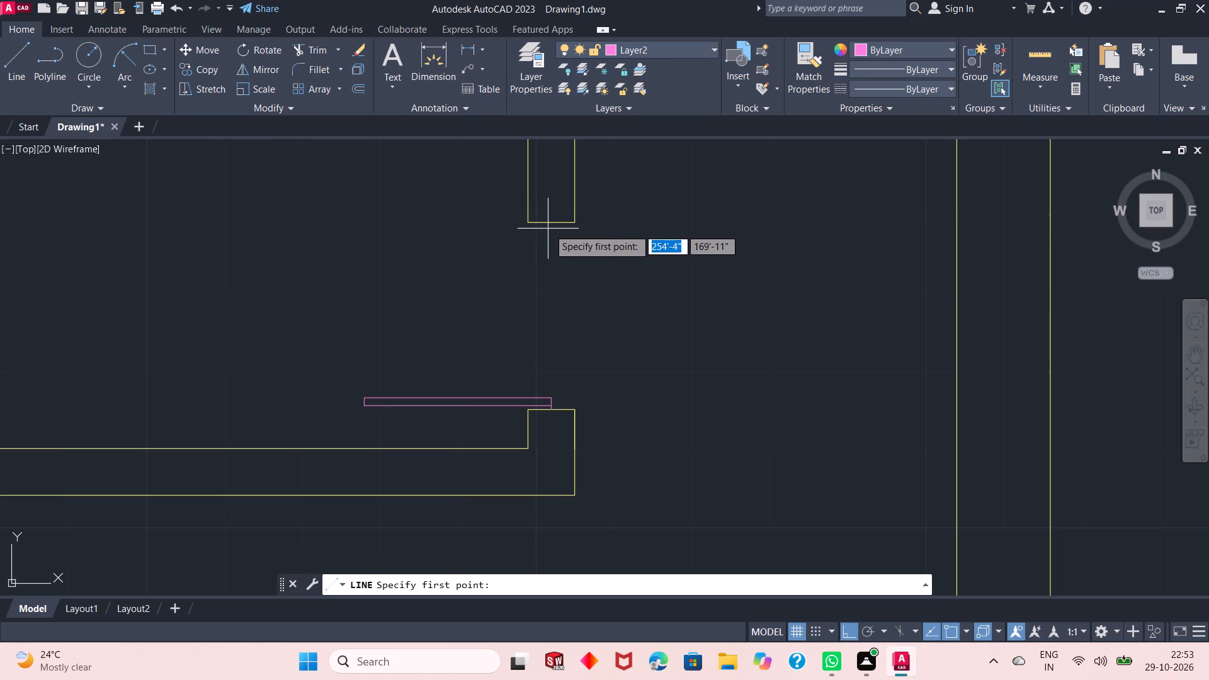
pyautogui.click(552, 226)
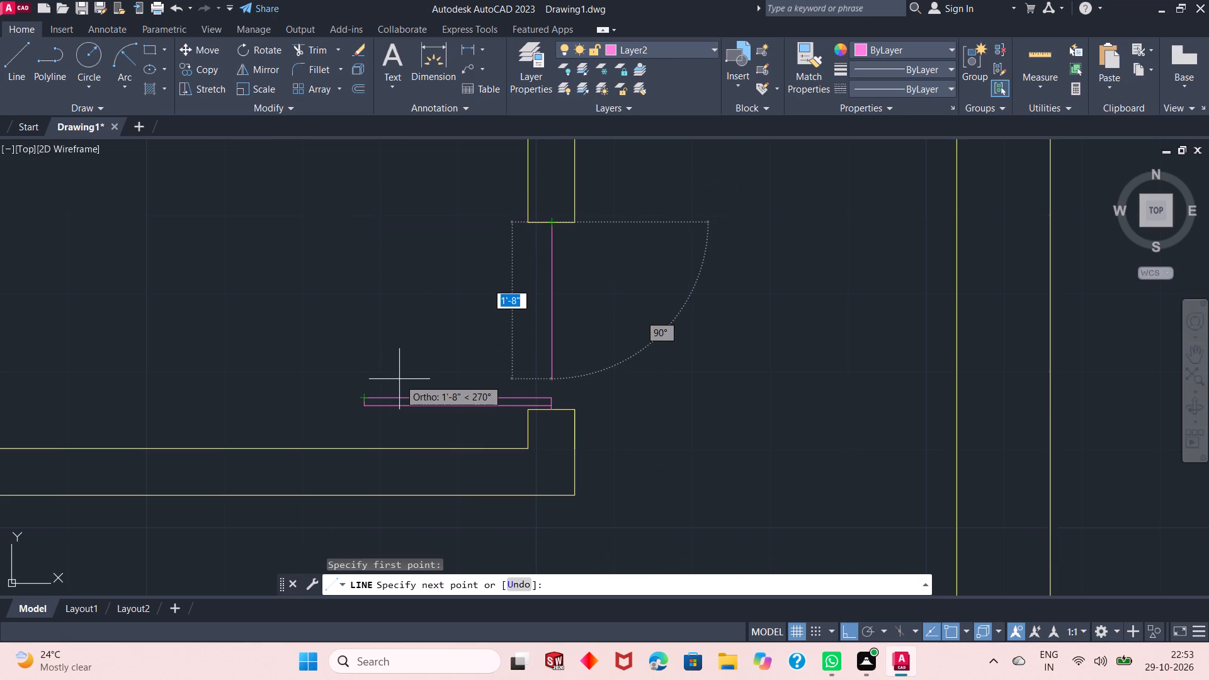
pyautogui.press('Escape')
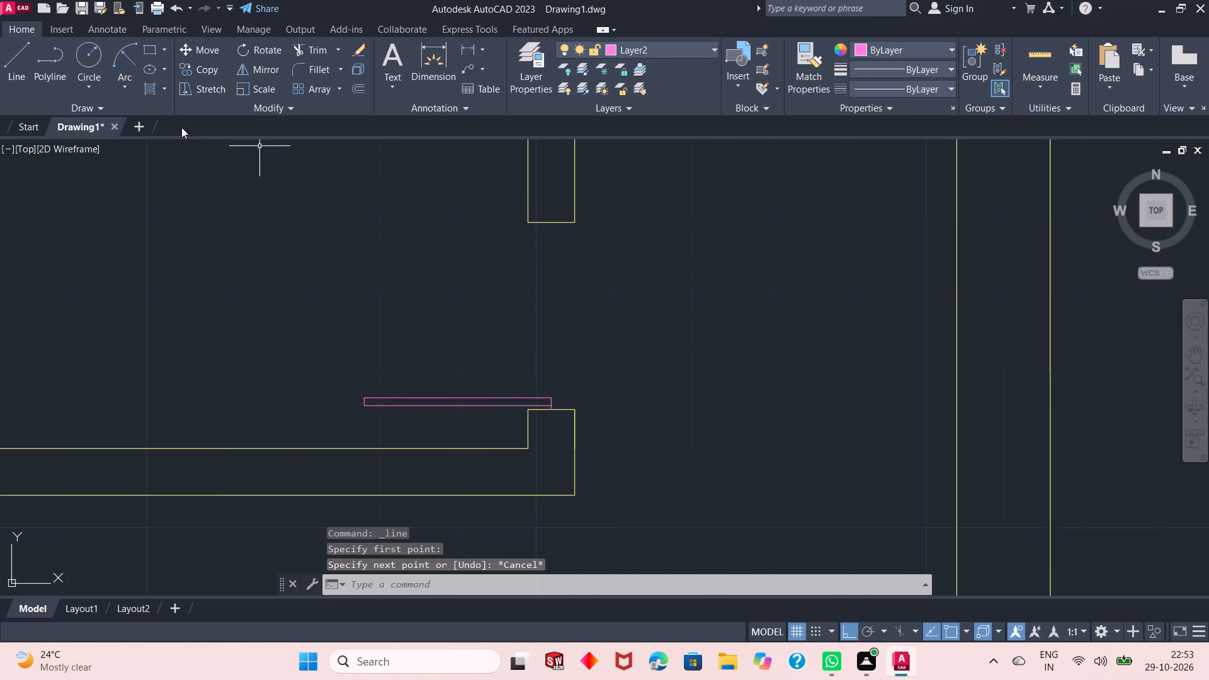
# Draw the door's swing arc with a 2' radius from the north jamb's midpoint to the leaf's west end, using Start, End, Radius.
pyautogui.click(115, 58)
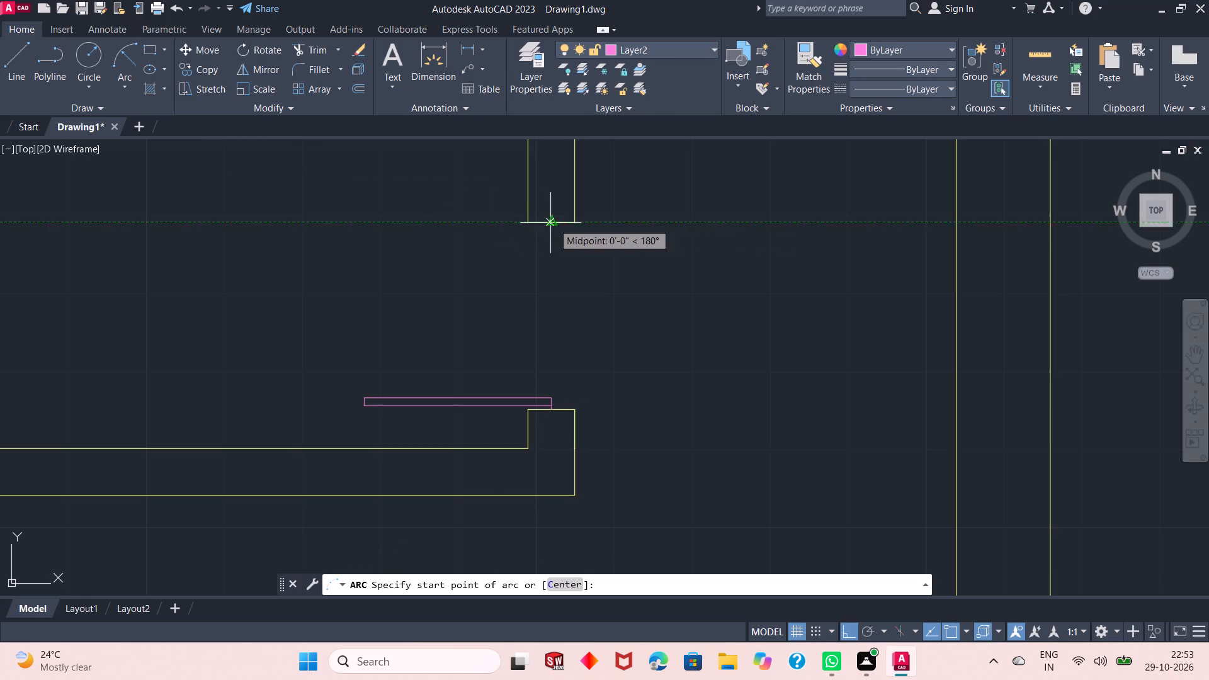
pyautogui.click(554, 222)
pyautogui.click(367, 392)
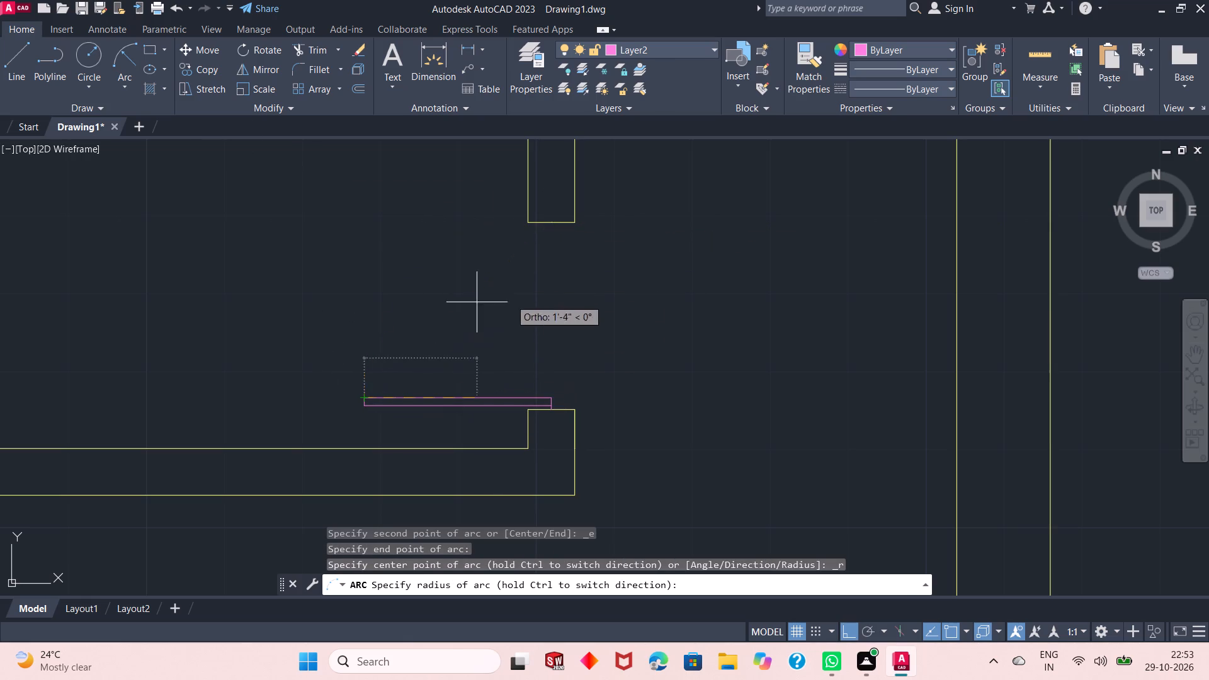
pyautogui.press('2')
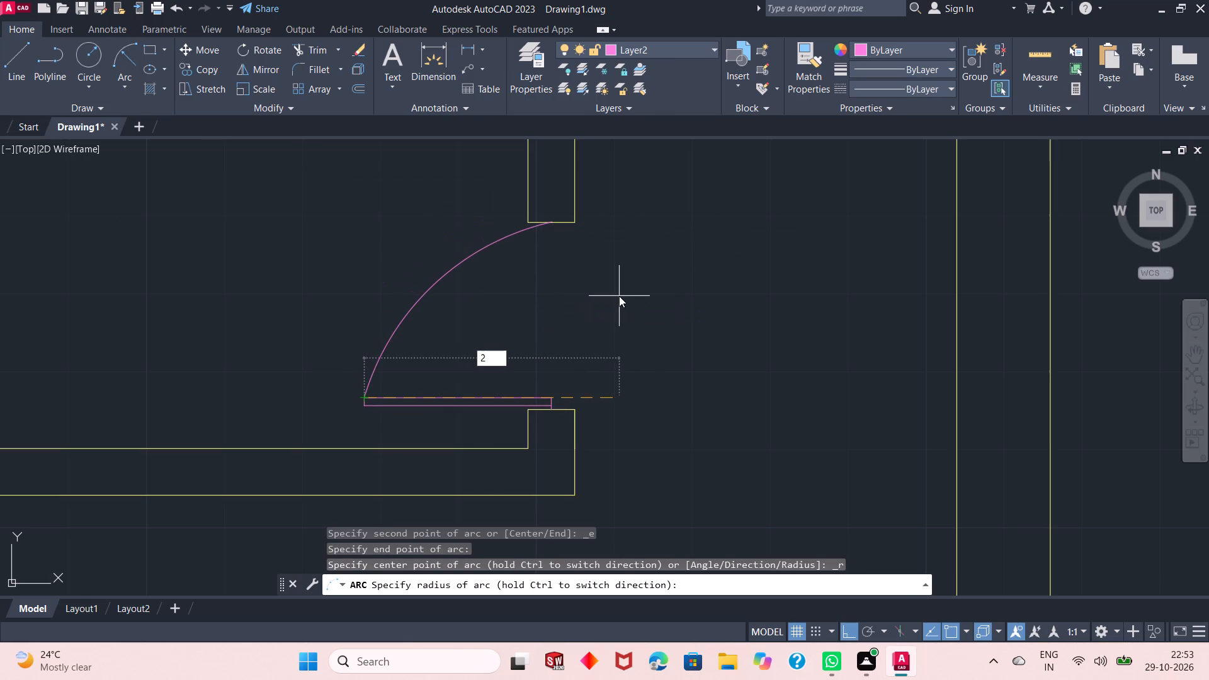
pyautogui.press("'")
pyautogui.press('Return')
pyautogui.rightClick(619, 296)
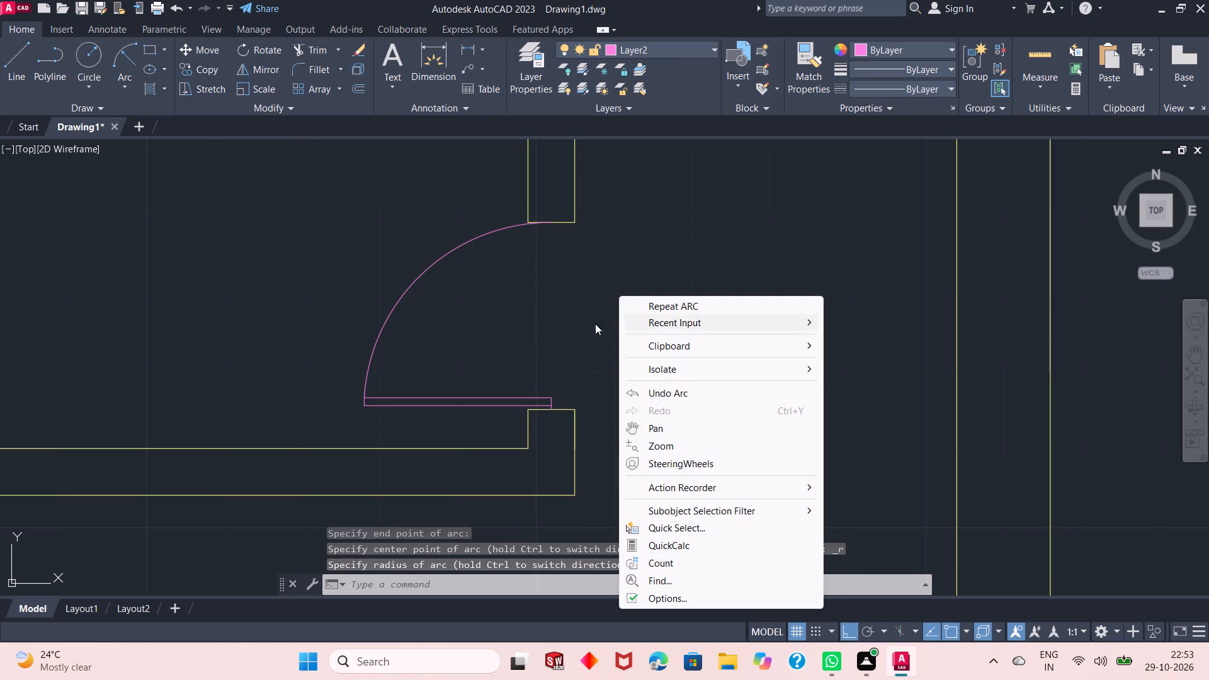
pyautogui.click(584, 328)
pyautogui.click(533, 320)
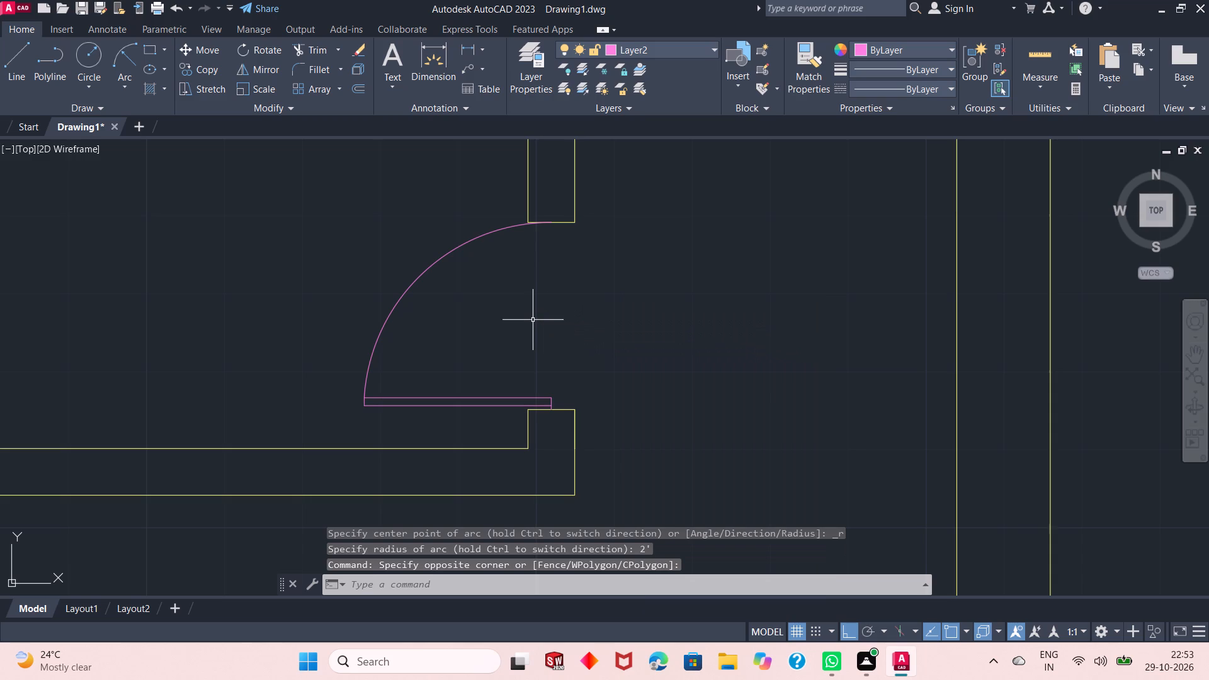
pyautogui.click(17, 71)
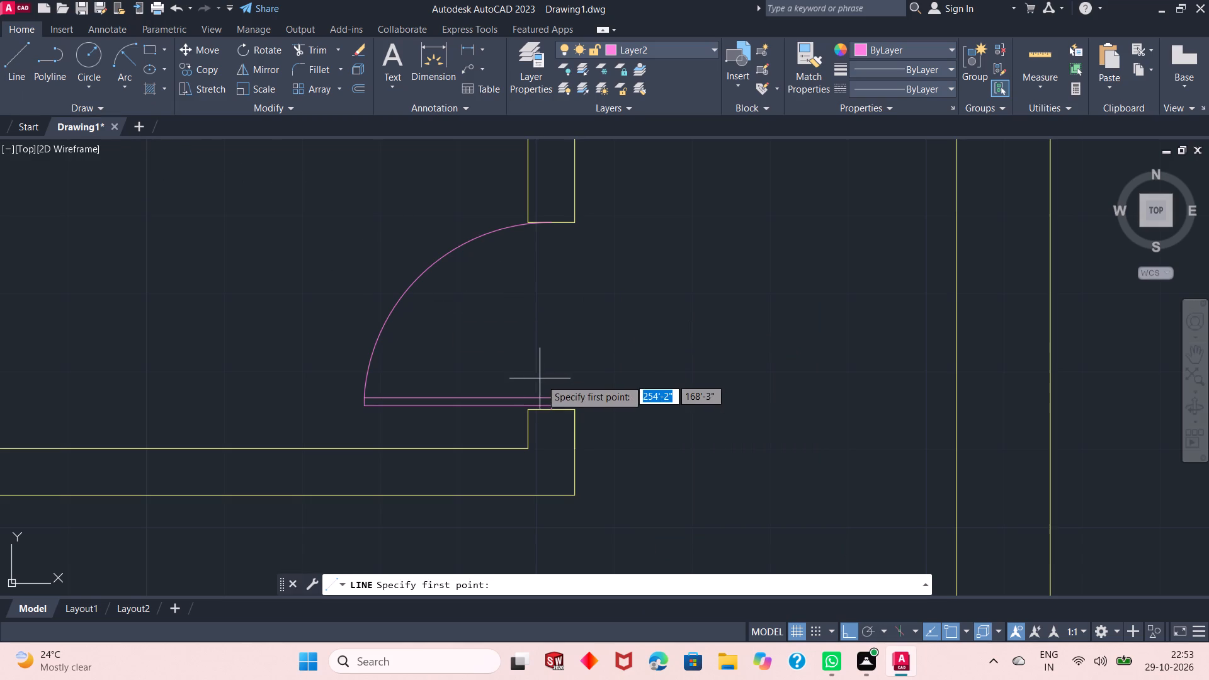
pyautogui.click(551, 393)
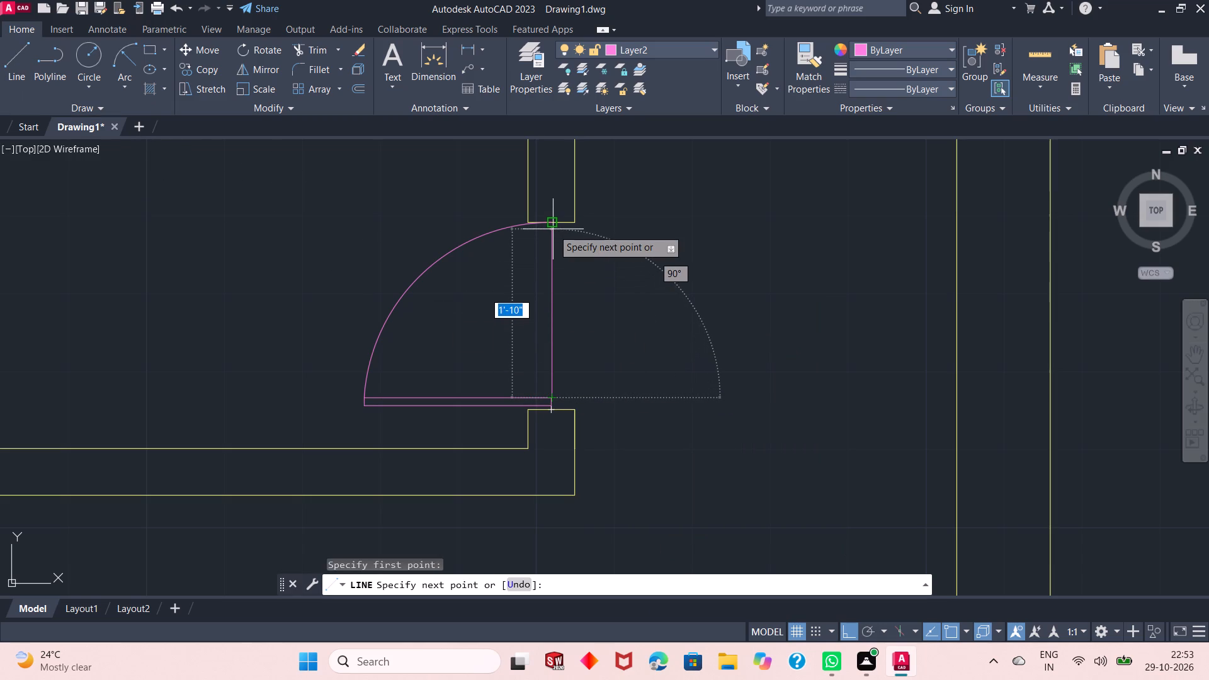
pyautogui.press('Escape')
# Start the door leaf for the west room below the northwest corner room with a .2" line north from its south jamb's midpoint.
pyautogui.scroll(-1, 553, 245)
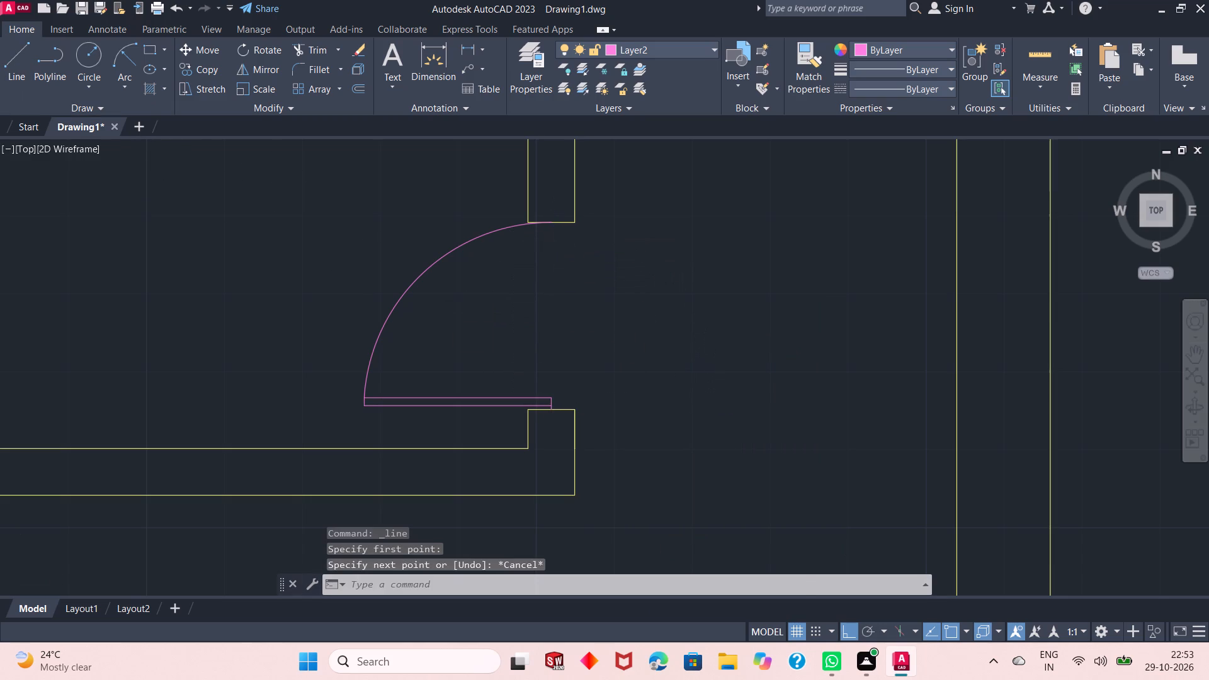
pyautogui.scroll(-3, 559, 229)
pyautogui.scroll(2, 657, 524)
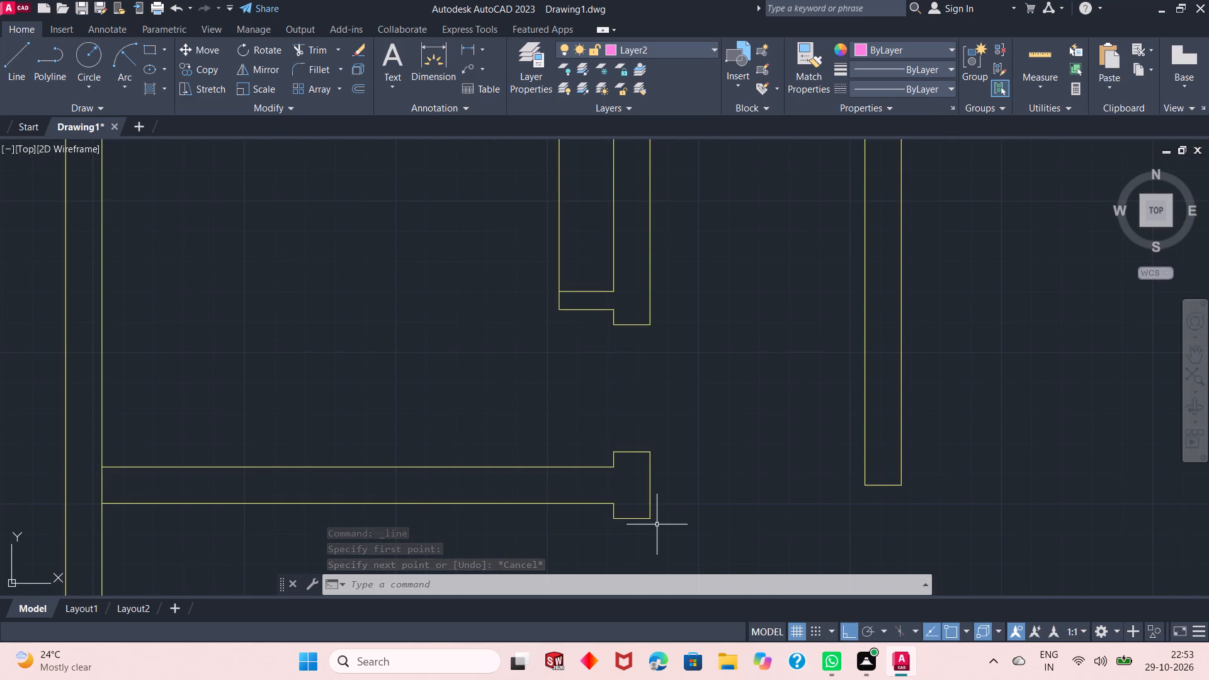
pyautogui.click(11, 55)
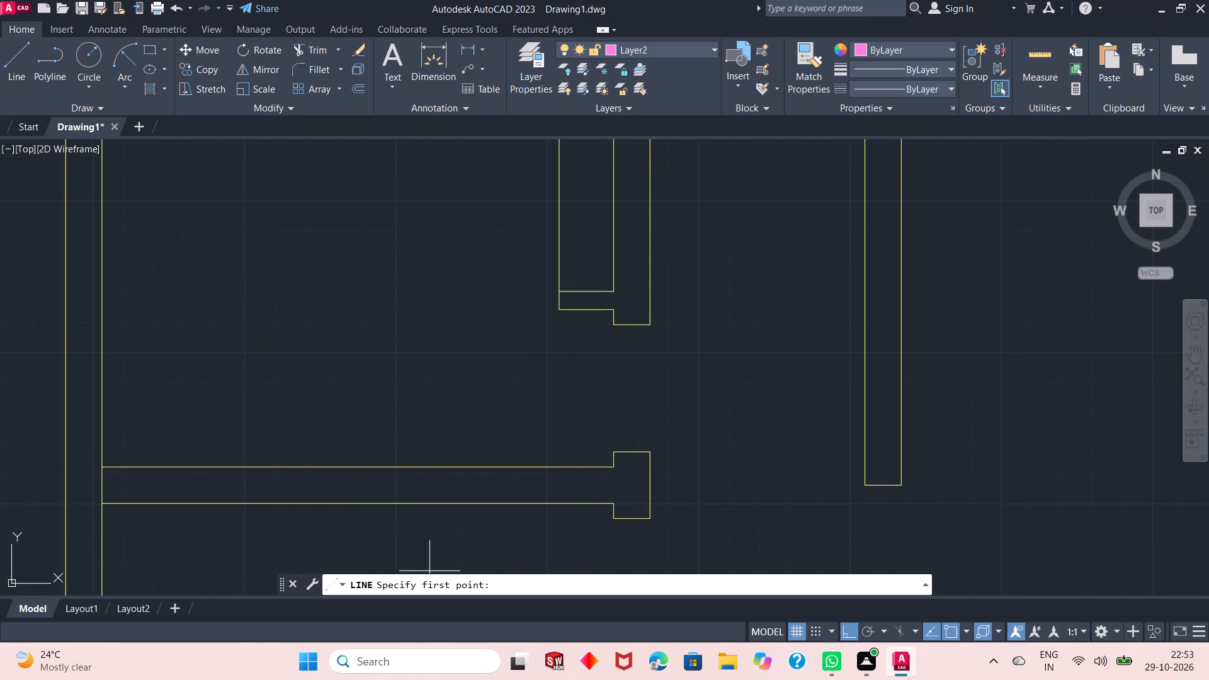
pyautogui.click(628, 447)
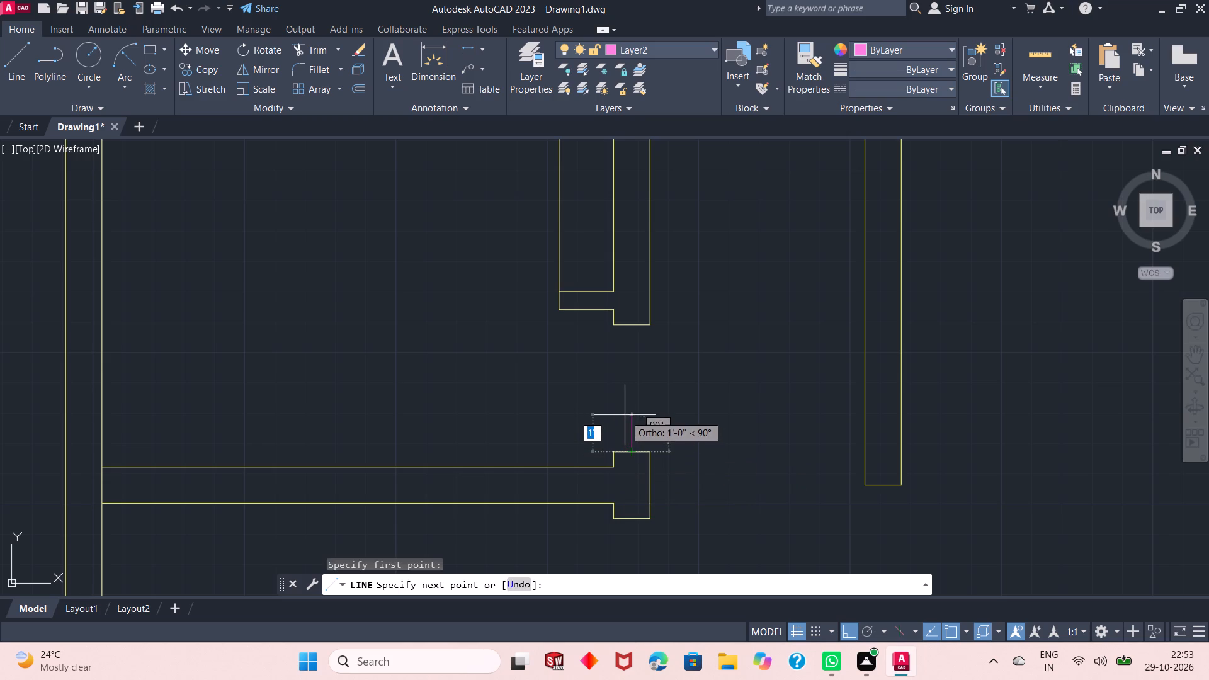
pyautogui.write('05')
pyautogui.hotkey('shift', '"')
pyautogui.press('Return')
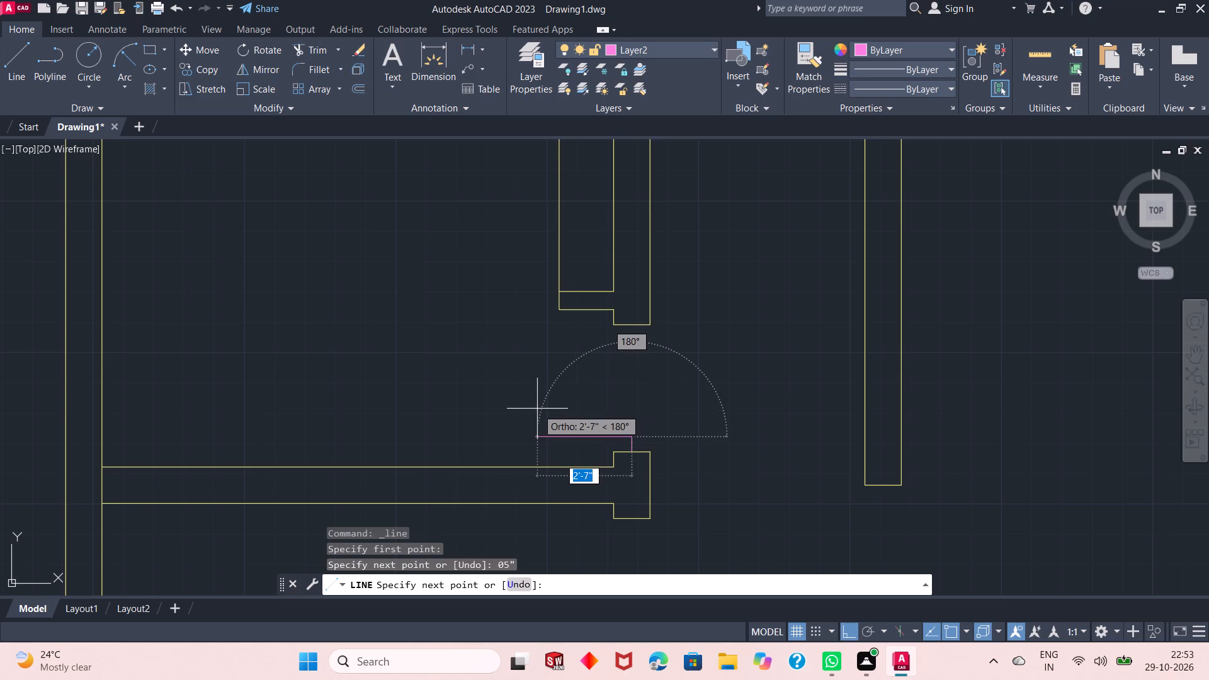
pyautogui.hotkey('ctrl', 'z')
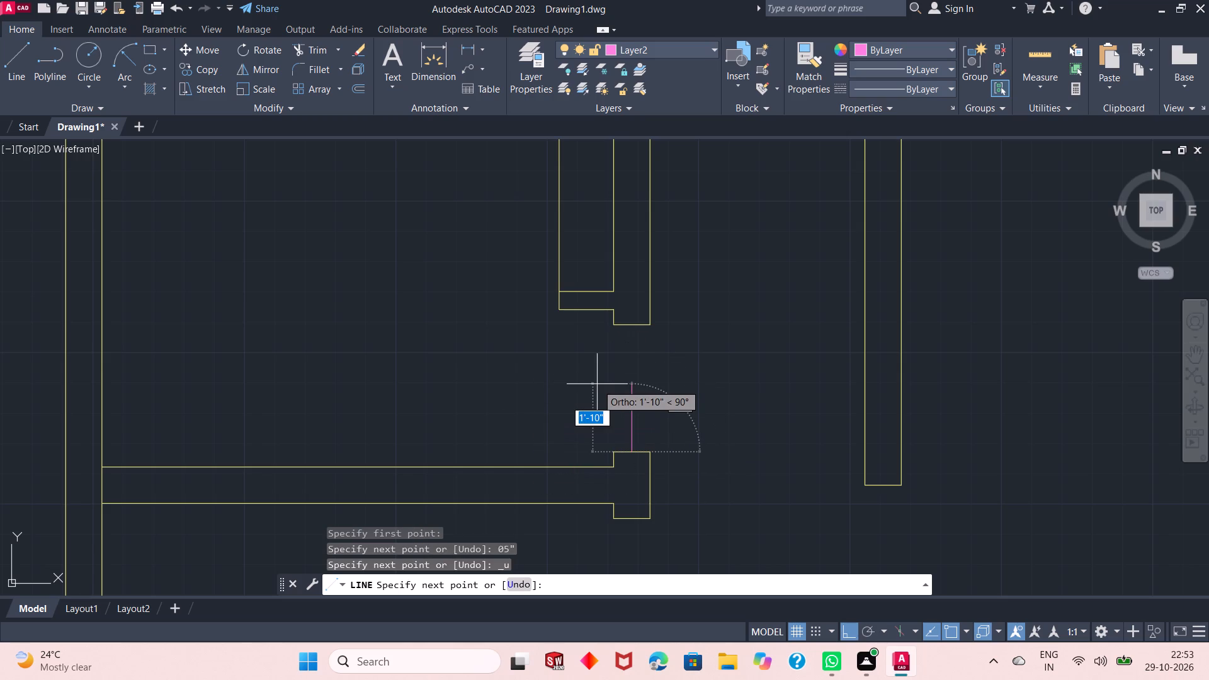
pyautogui.write('.2')
pyautogui.hotkey('shift', '"')
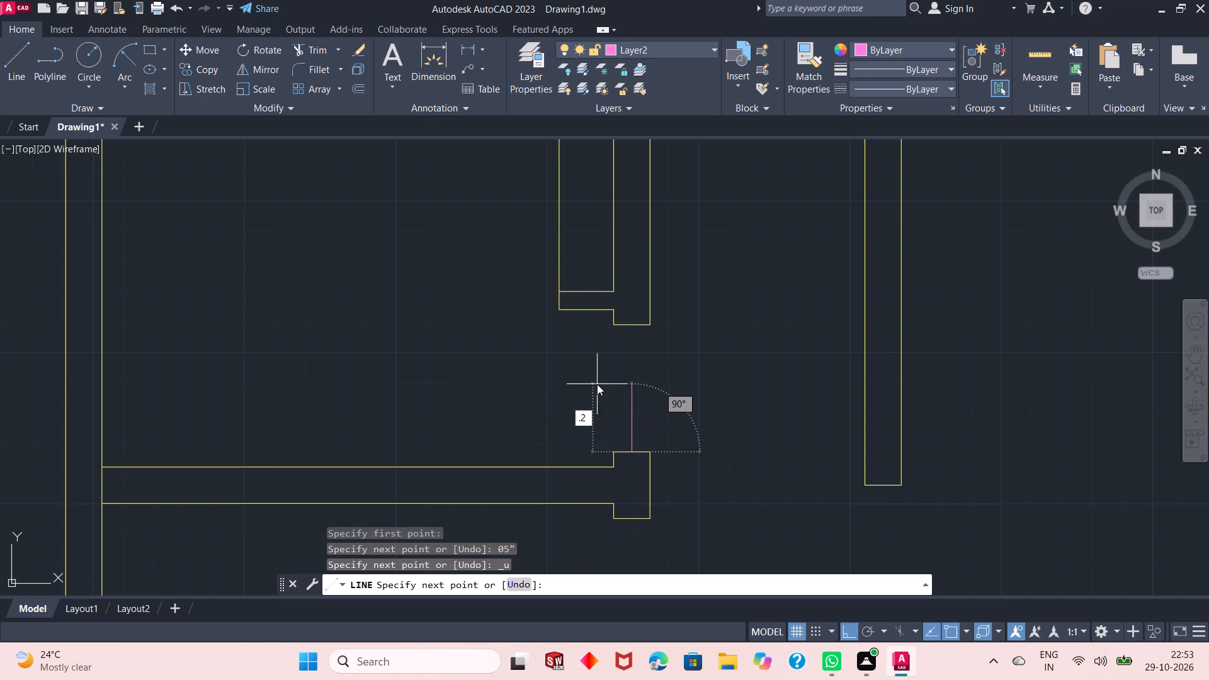
pyautogui.press('Return')
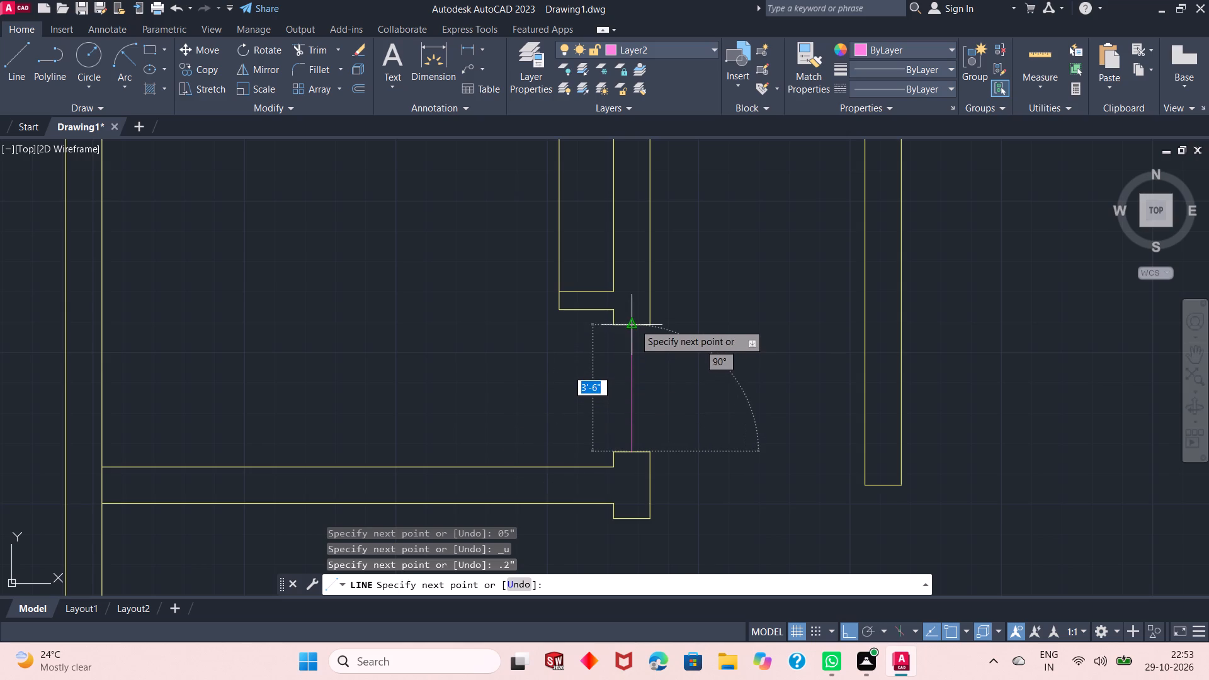
# Complete the leaf as a 3'6" by 1" outline extending west from the jamb and closing at its midpoint.
pyautogui.press('3')
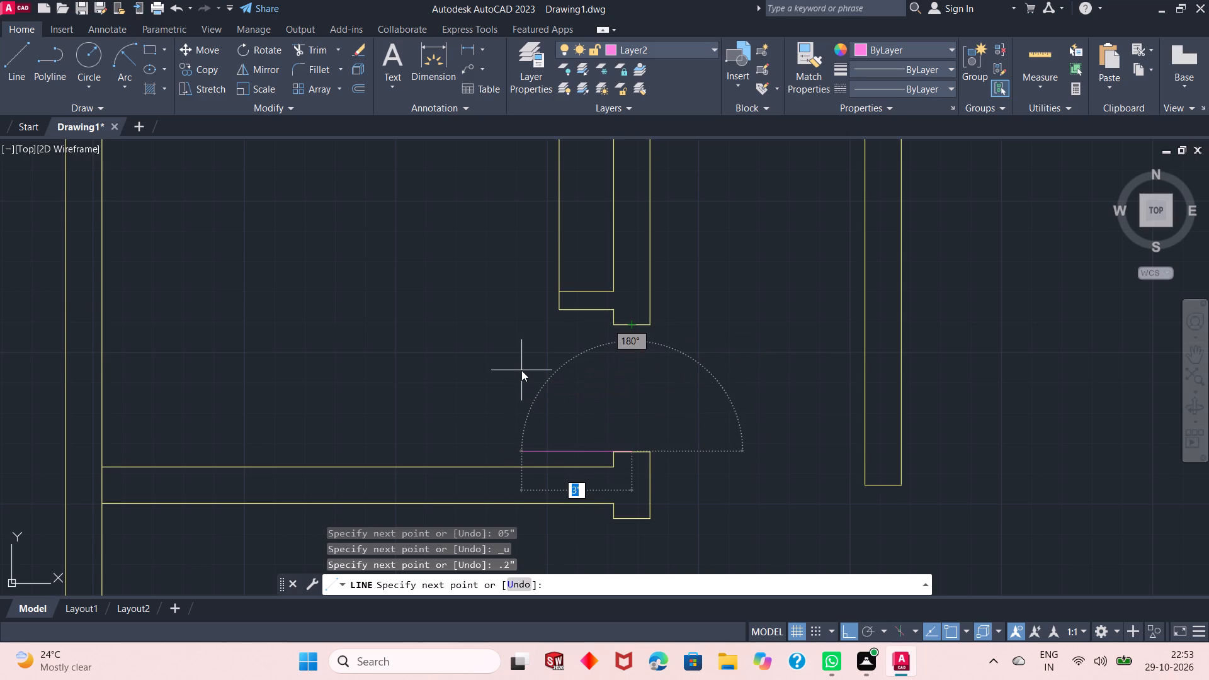
pyautogui.write("'6")
pyautogui.hotkey('shift', '"')
pyautogui.press('Return')
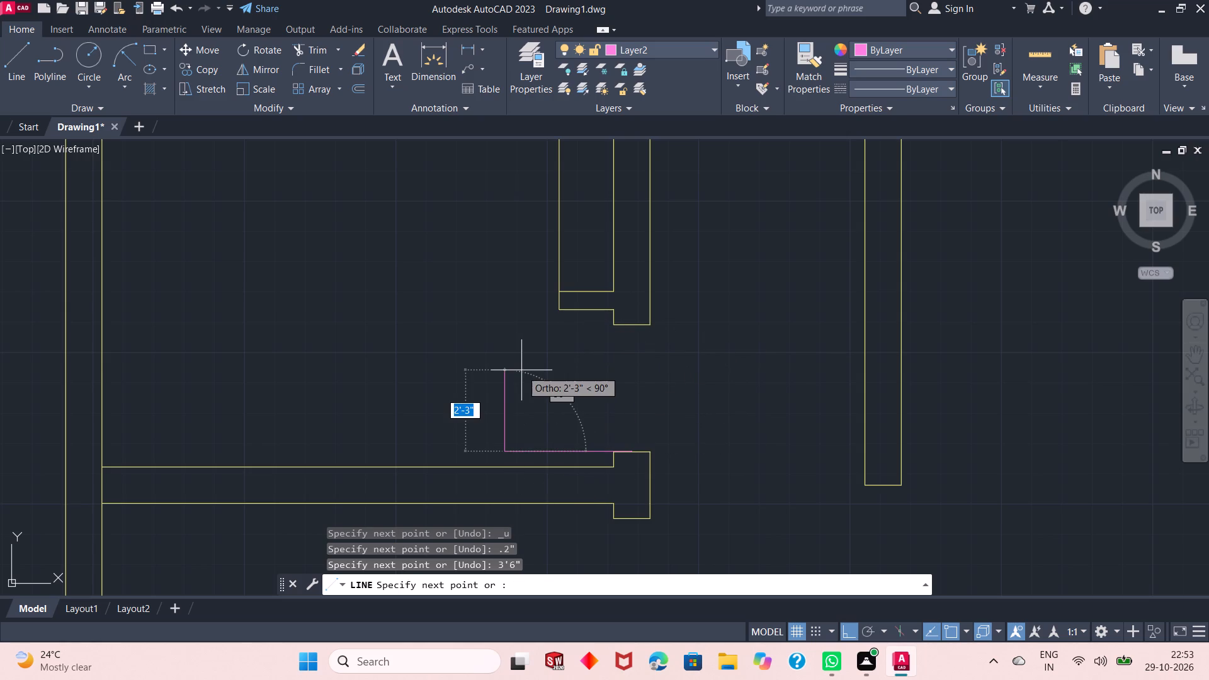
pyautogui.press('1')
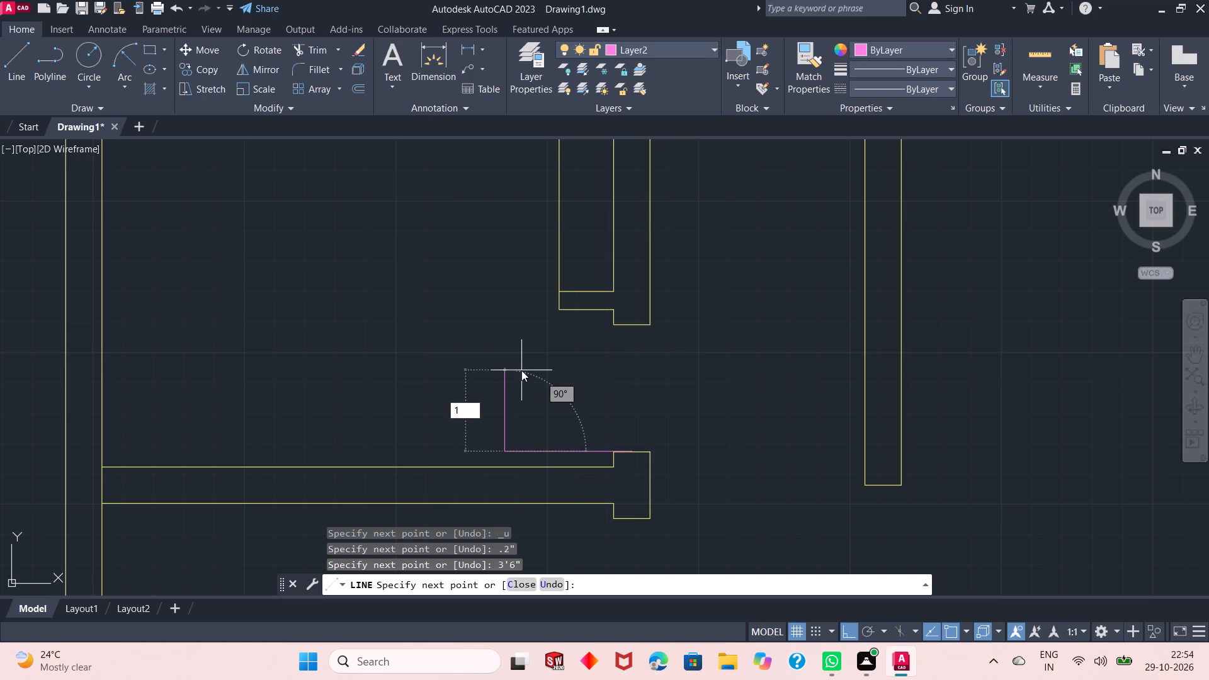
pyautogui.hotkey('shift', '"')
pyautogui.press('Return')
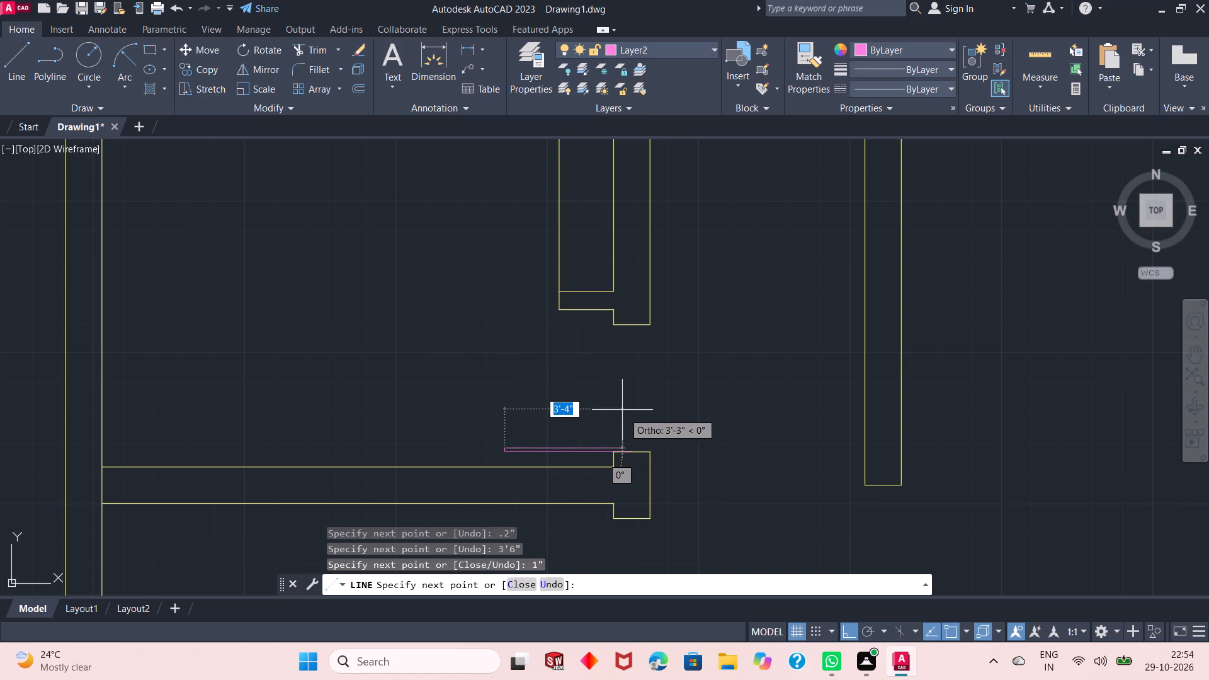
pyautogui.click(633, 447)
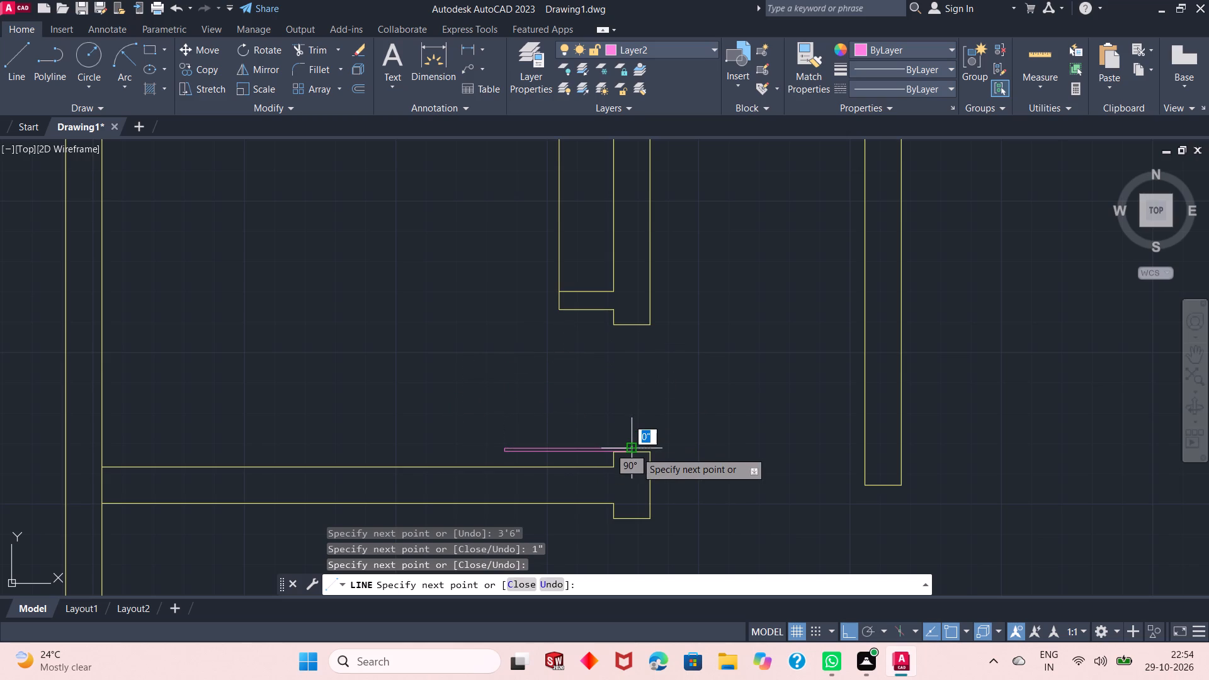
pyautogui.scroll(2, 638, 454)
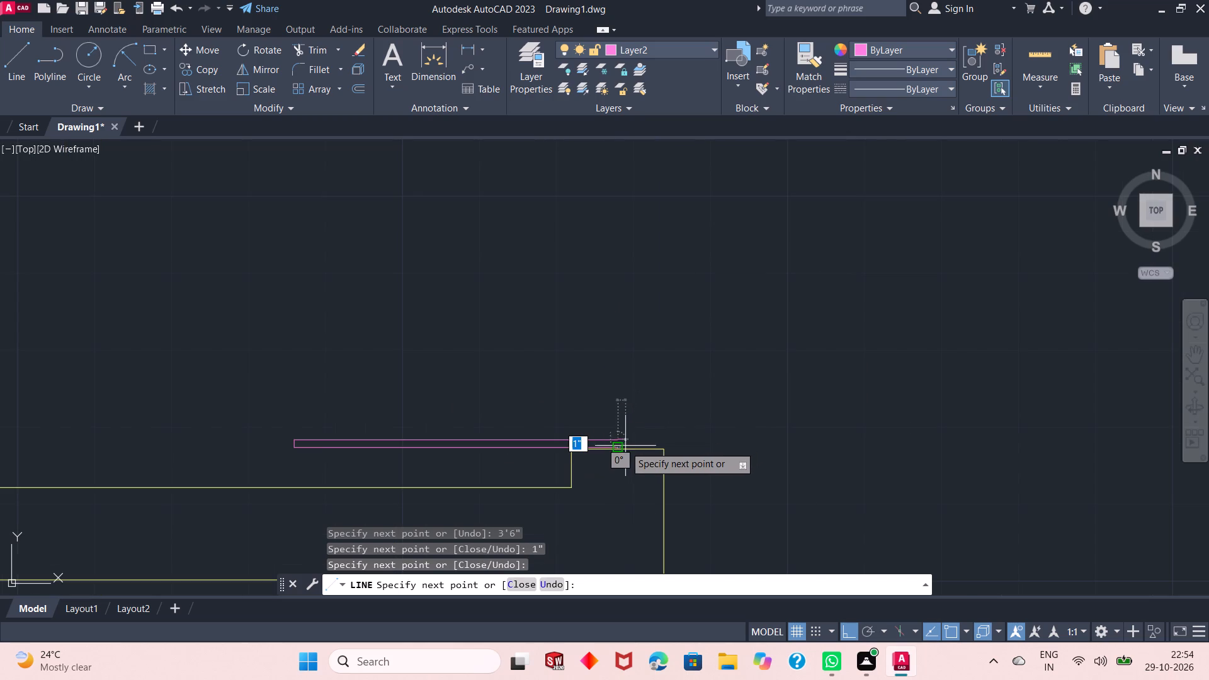
pyautogui.click(616, 448)
pyautogui.rightClick(632, 394)
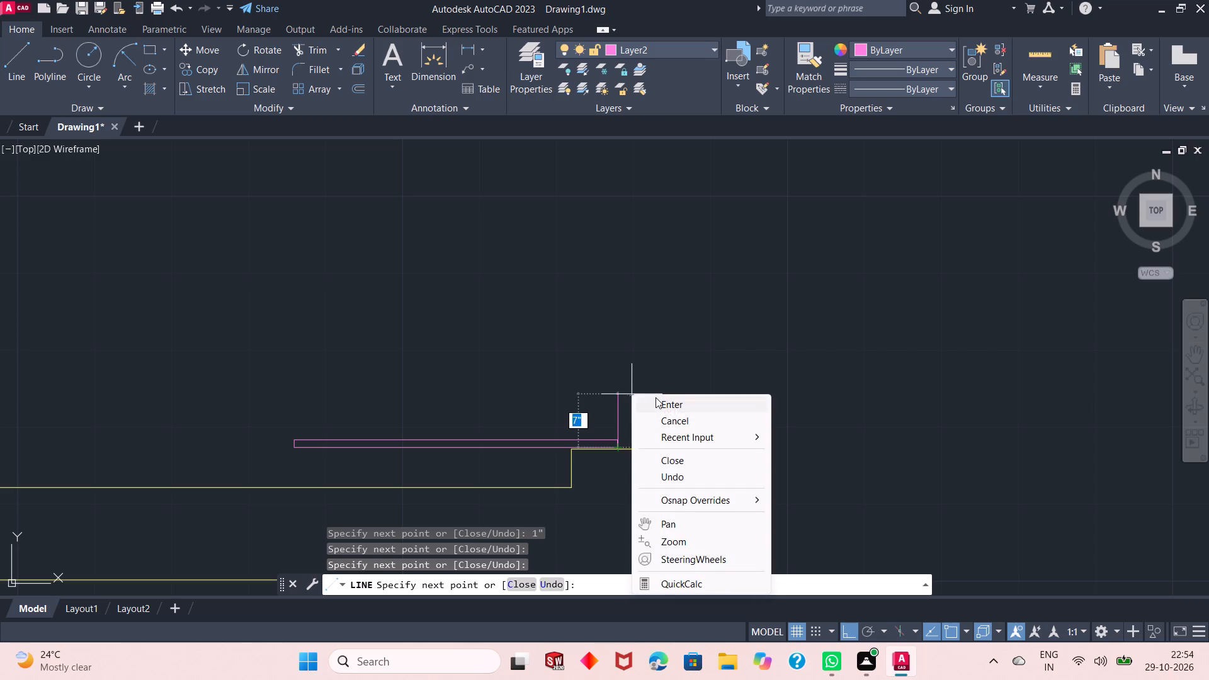
pyautogui.click(656, 397)
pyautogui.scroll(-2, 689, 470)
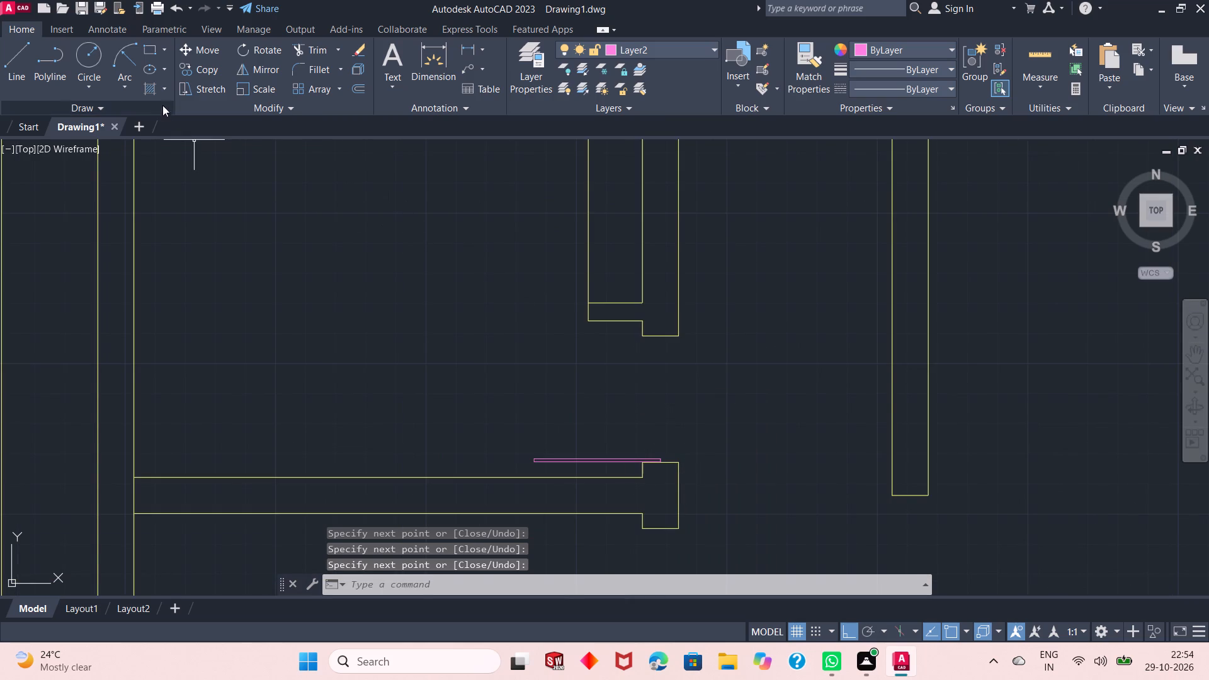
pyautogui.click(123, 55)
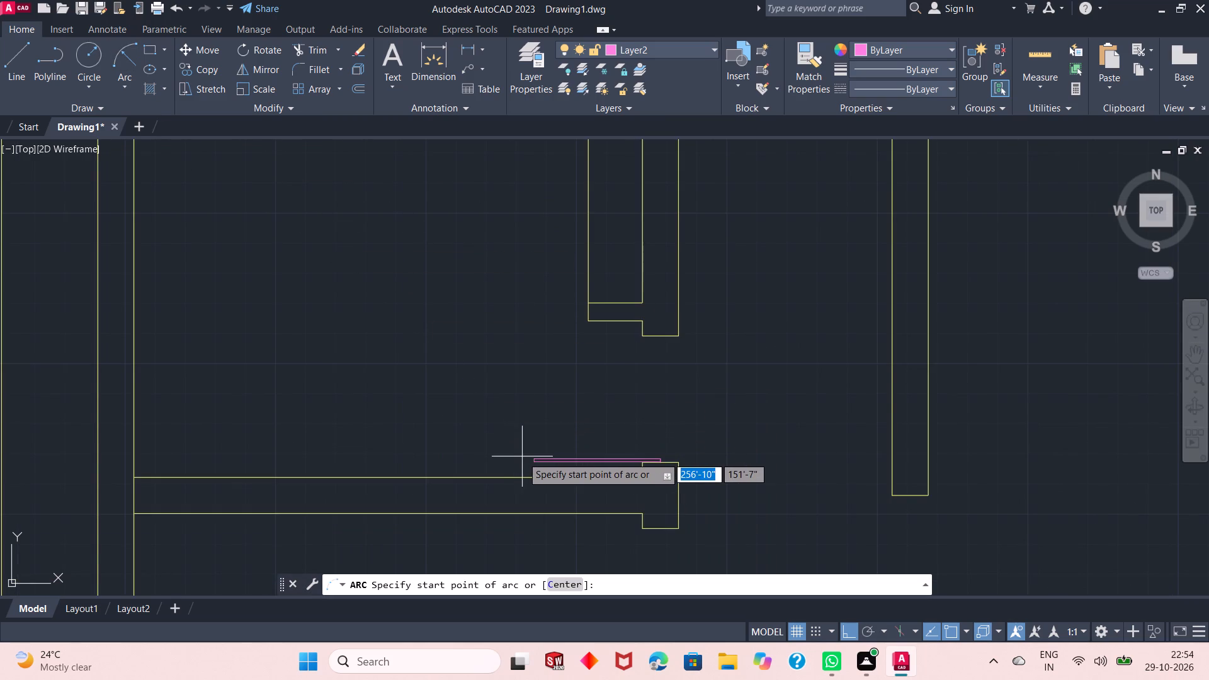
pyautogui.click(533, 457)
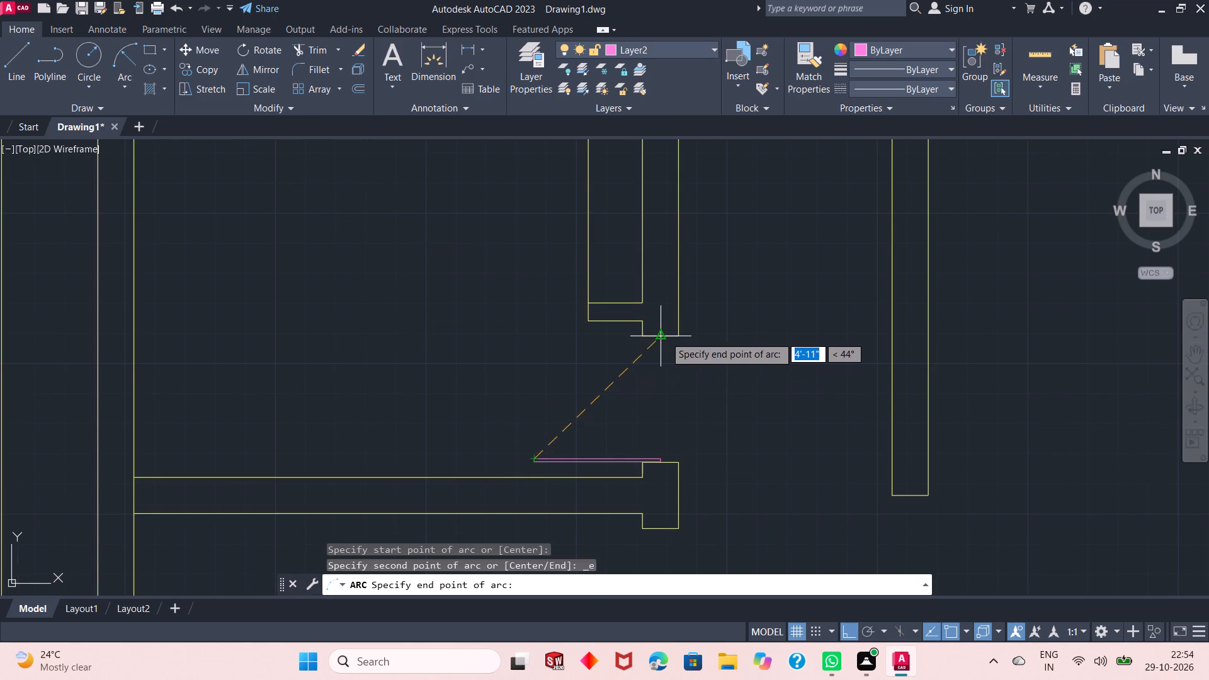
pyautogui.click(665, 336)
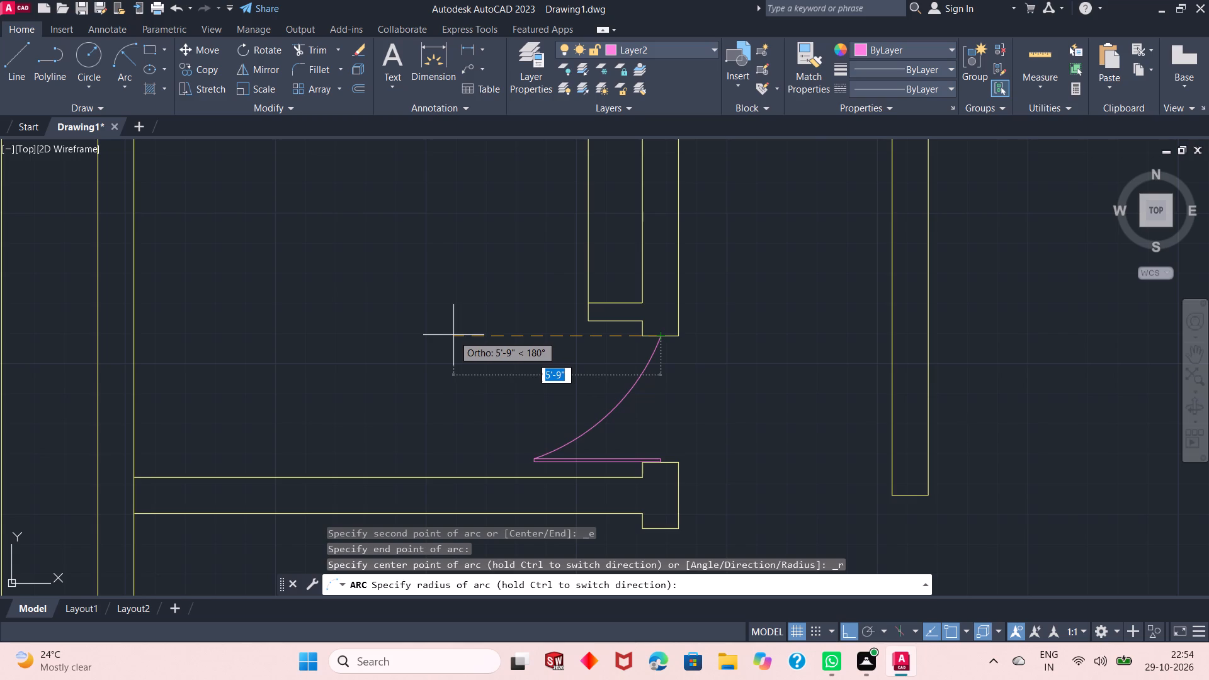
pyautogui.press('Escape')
# Draw the door's swing arc with a 3'6" radius from the north jamb's midpoint to the leaf's west end, using Start, End, Radius.
pyautogui.click(113, 57)
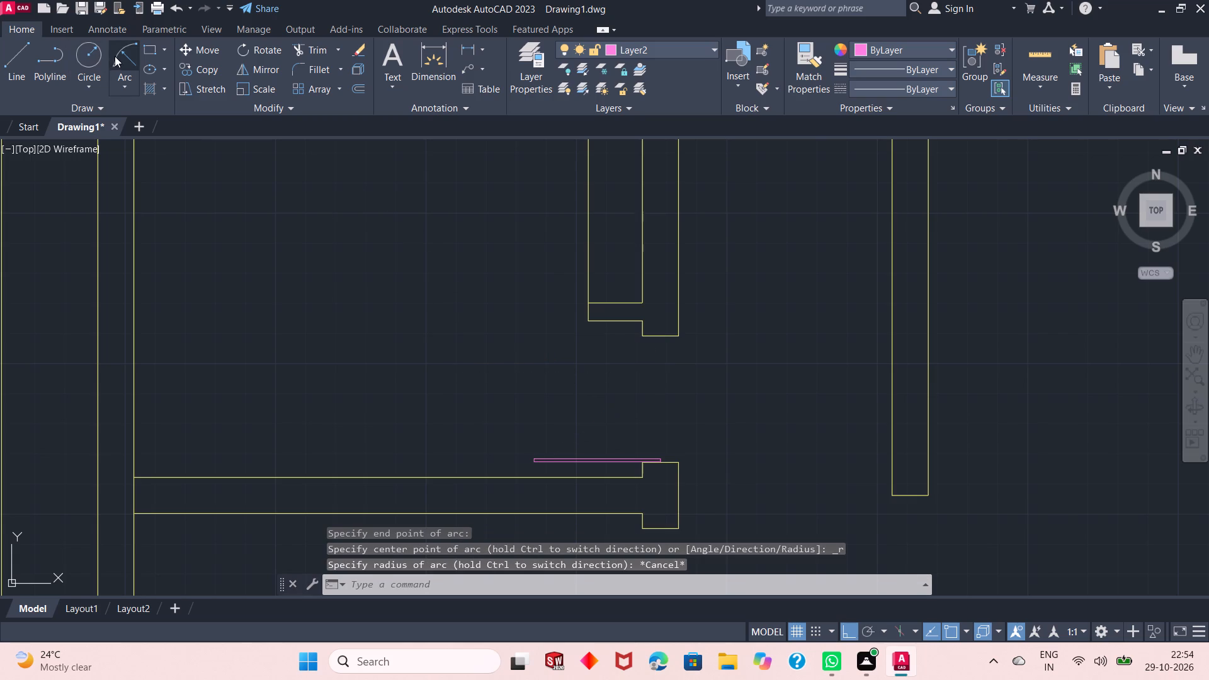
pyautogui.click(659, 337)
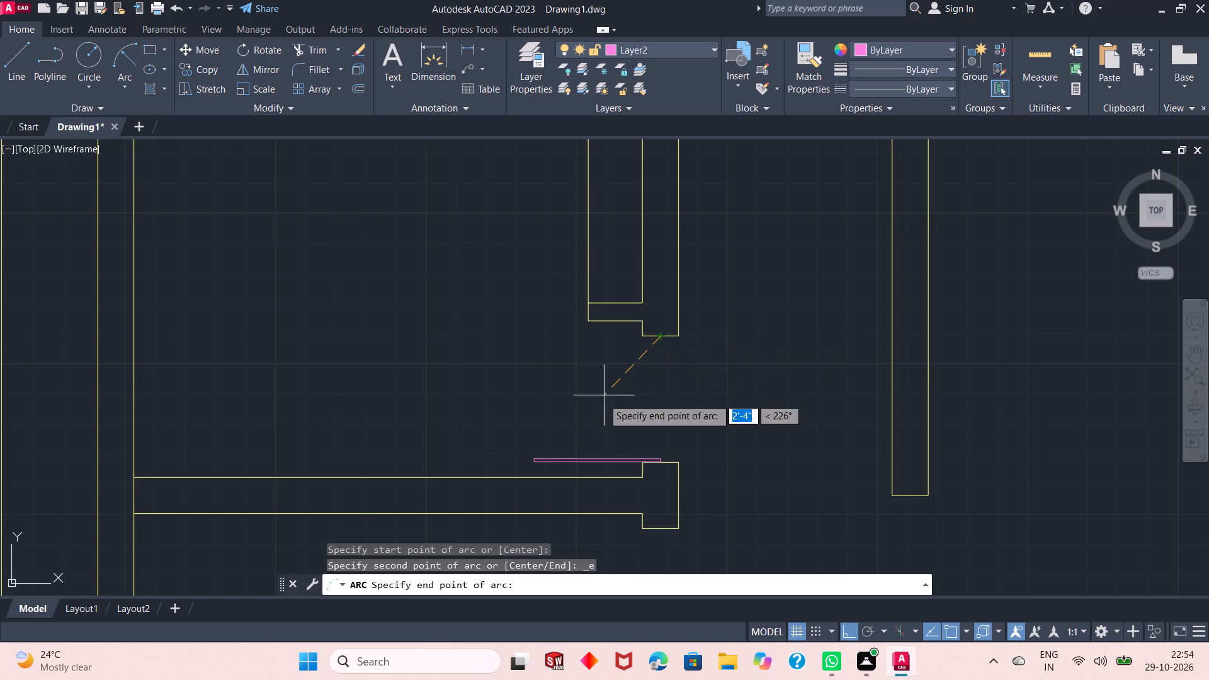
pyautogui.click(536, 456)
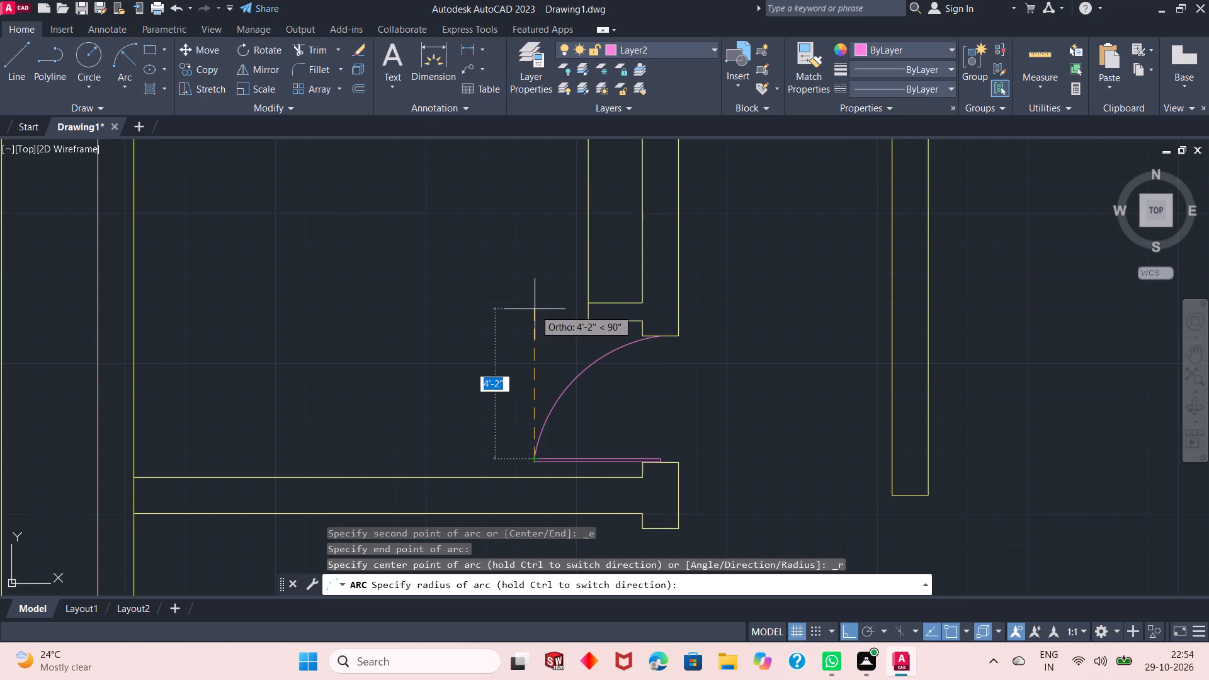
pyautogui.press('3')
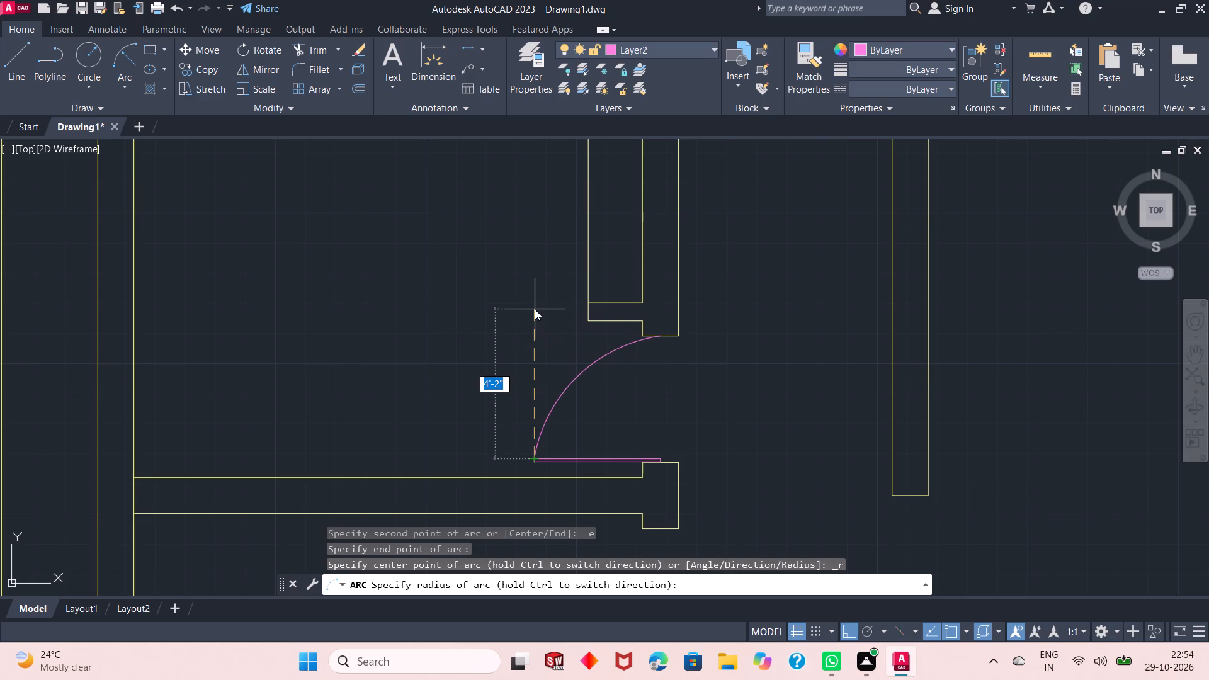
pyautogui.write("'6")
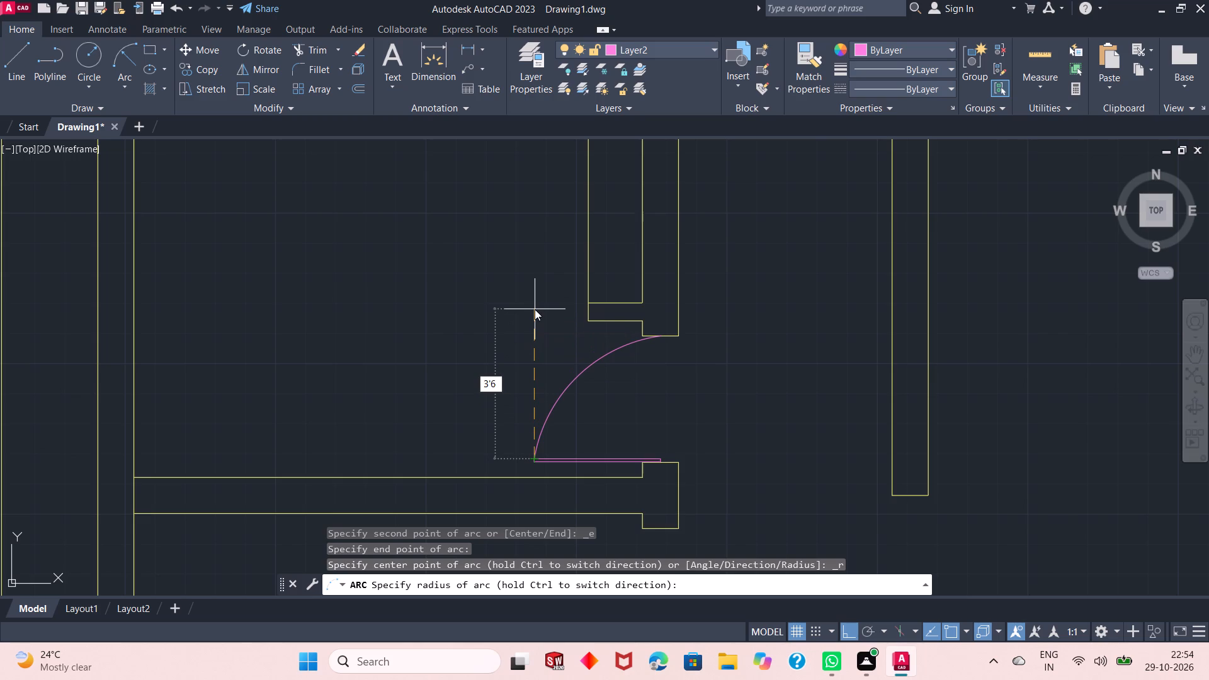
pyautogui.hotkey('shift', '"')
pyautogui.press('Return')
# Start the door leaf for the next west room to the south with a .5" line south from its north jamb's midpoint.
pyautogui.scroll(-2, 449, 268)
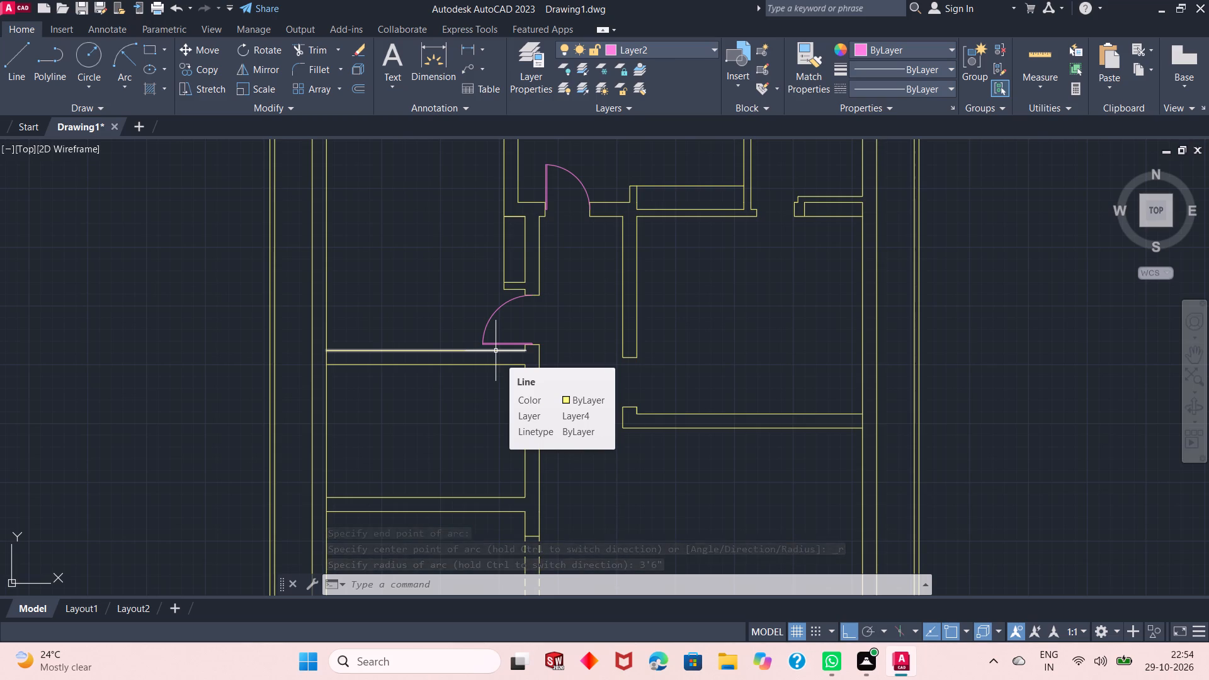
pyautogui.scroll(-1, 496, 351)
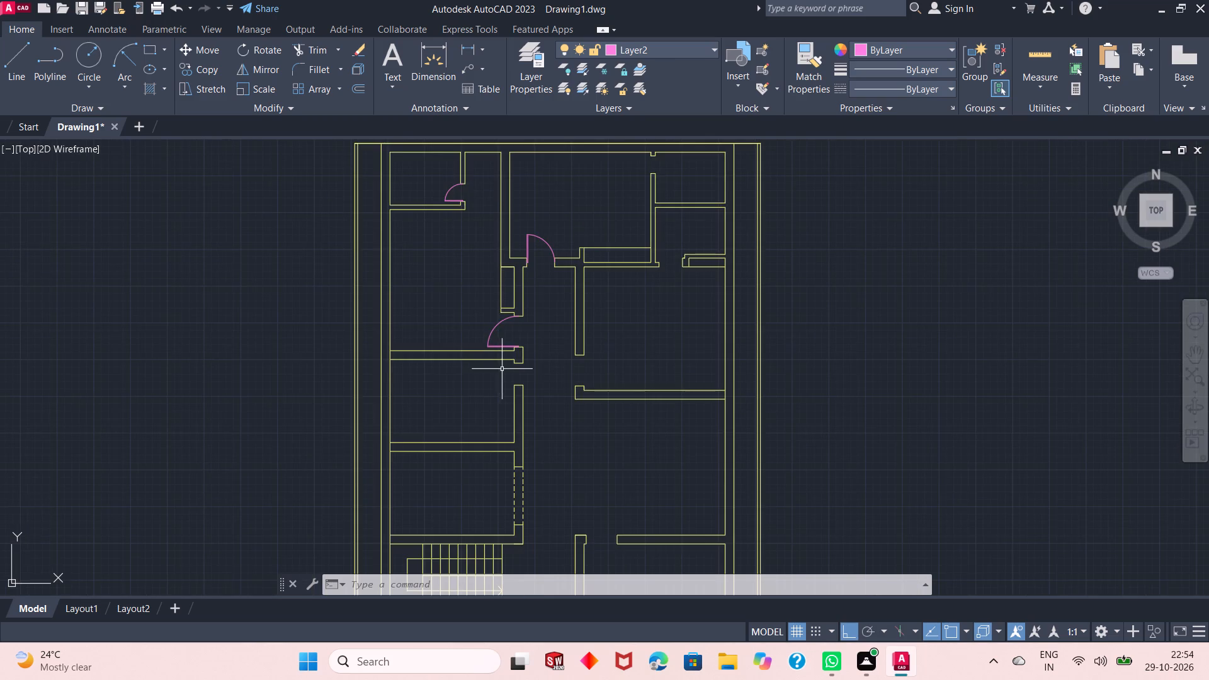
pyautogui.scroll(2, 514, 378)
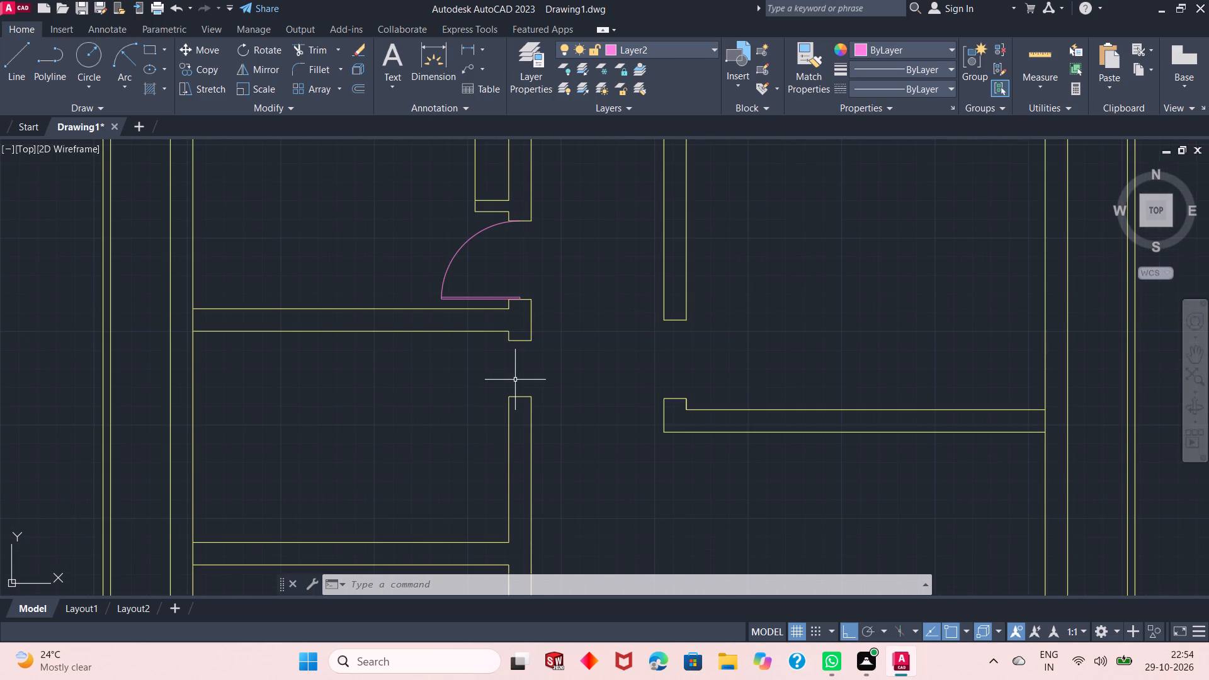
pyautogui.click(21, 62)
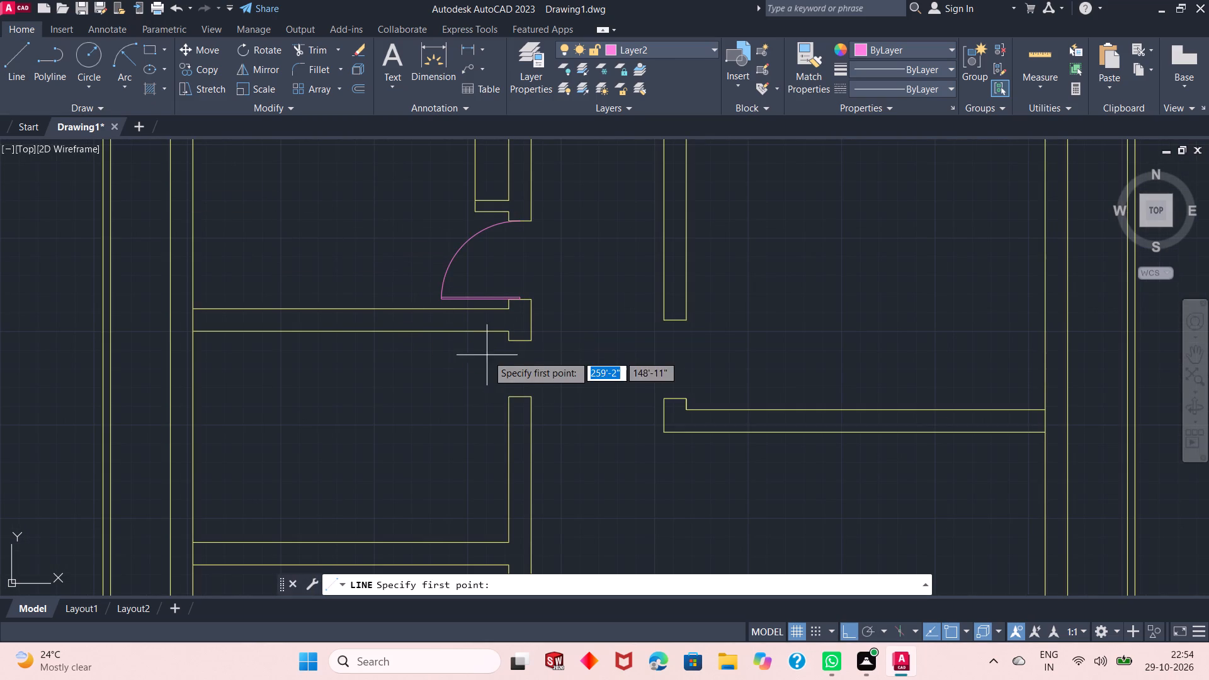
pyautogui.click(519, 339)
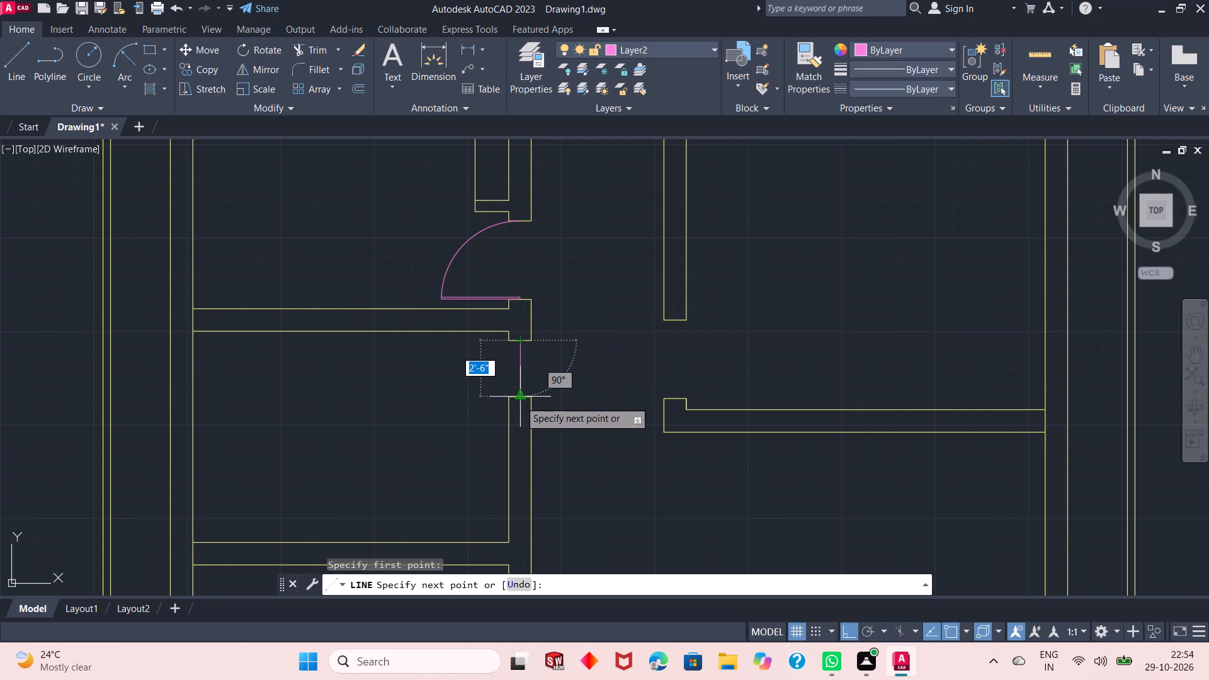
pyautogui.write('.5')
pyautogui.hotkey('shift', '"')
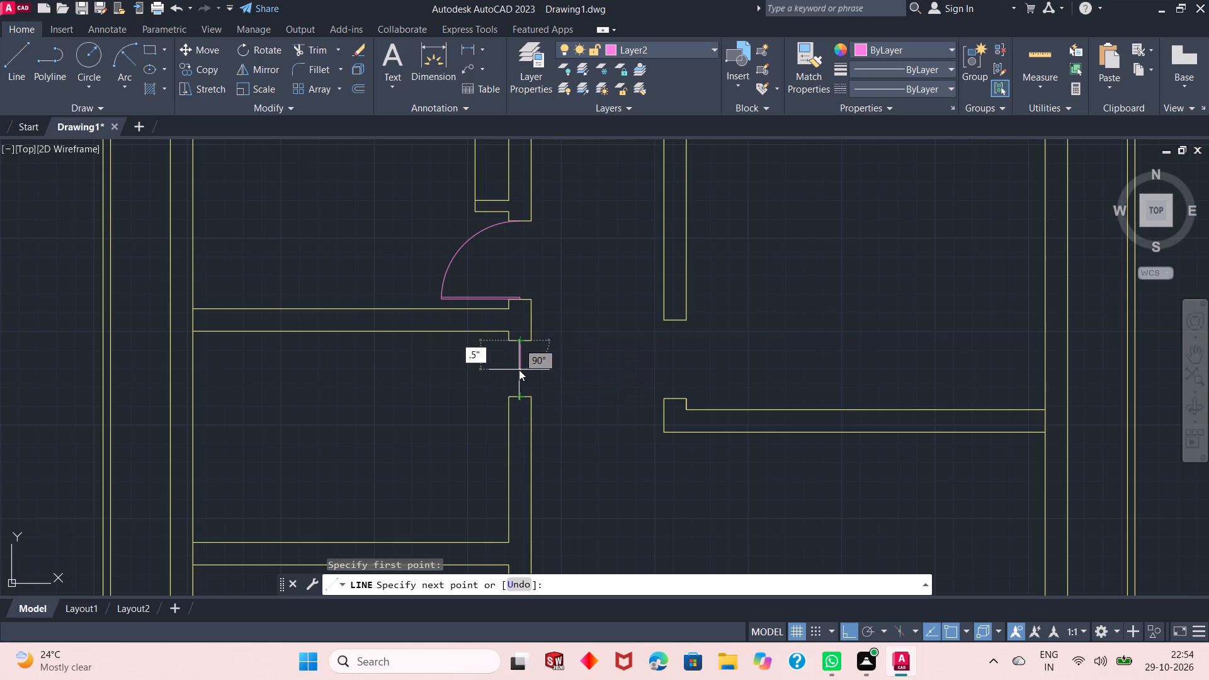
pyautogui.press('Return')
# Complete the leaf as a 2'6" by 1" outline extending west from the north jamb and closing at the end of the .5" line.
pyautogui.press('2')
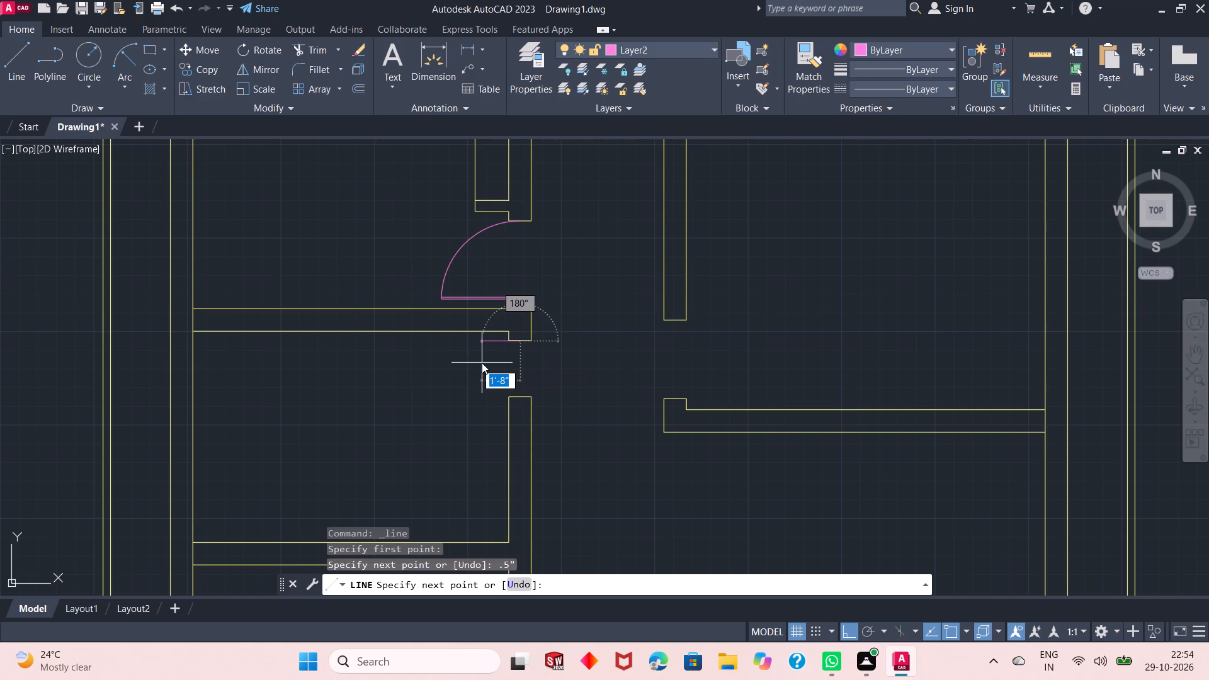
pyautogui.write("'6")
pyautogui.hotkey('shift', '"')
pyautogui.press('Return')
pyautogui.press('1')
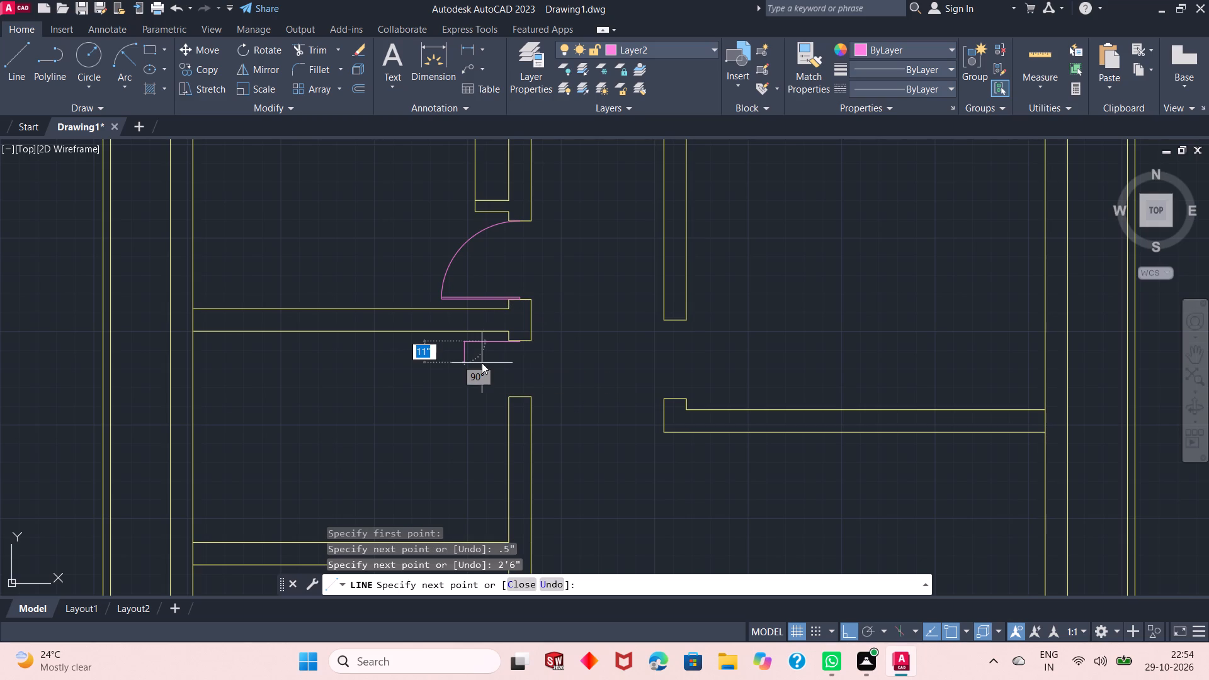
pyautogui.hotkey('shift', '"')
pyautogui.press('Return')
pyautogui.scroll(2, 525, 359)
pyautogui.scroll(2, 467, 332)
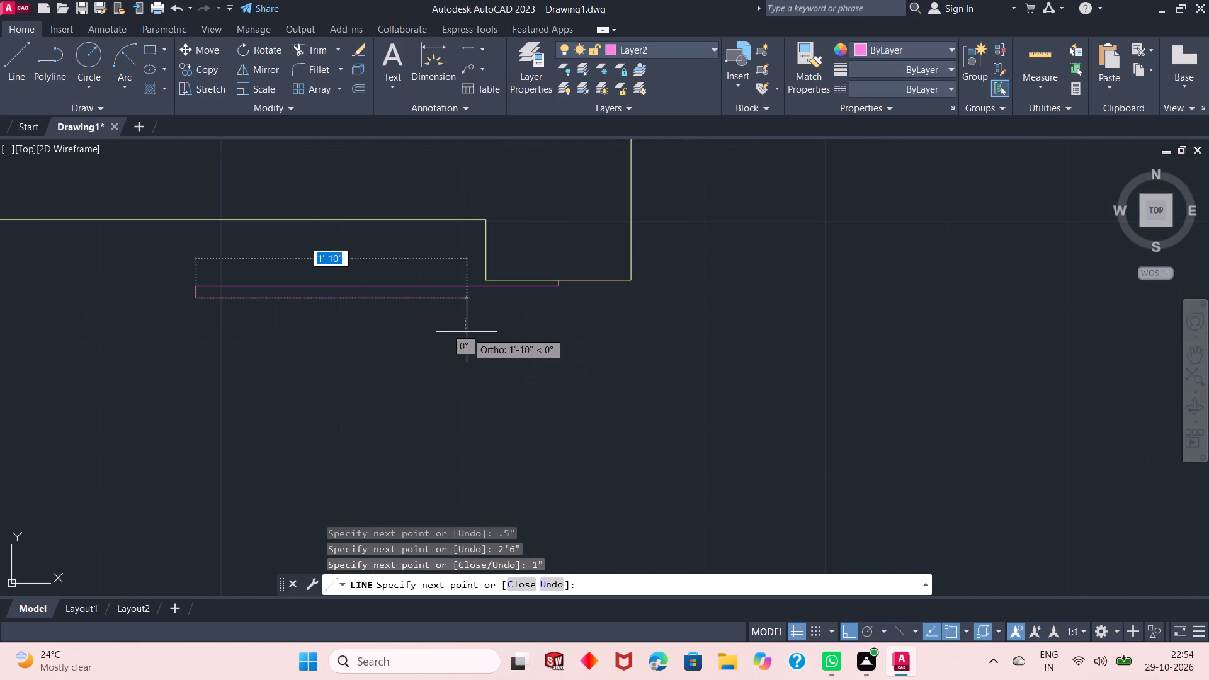
pyautogui.click(559, 303)
pyautogui.click(559, 288)
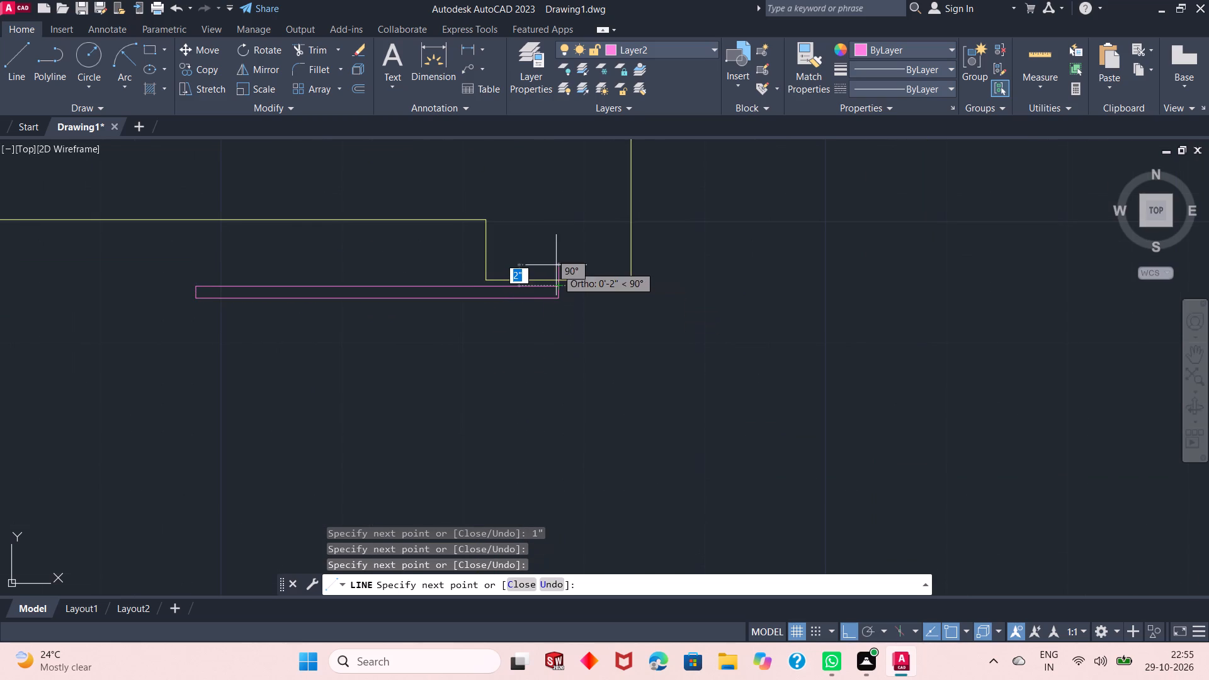
pyautogui.rightClick(556, 265)
pyautogui.click(567, 271)
# Draw the door's swing arc with a 2'6" radius from the leaf's west end to the south jamb's midpoint, using Start, End, Radius.
pyautogui.scroll(-2, 566, 264)
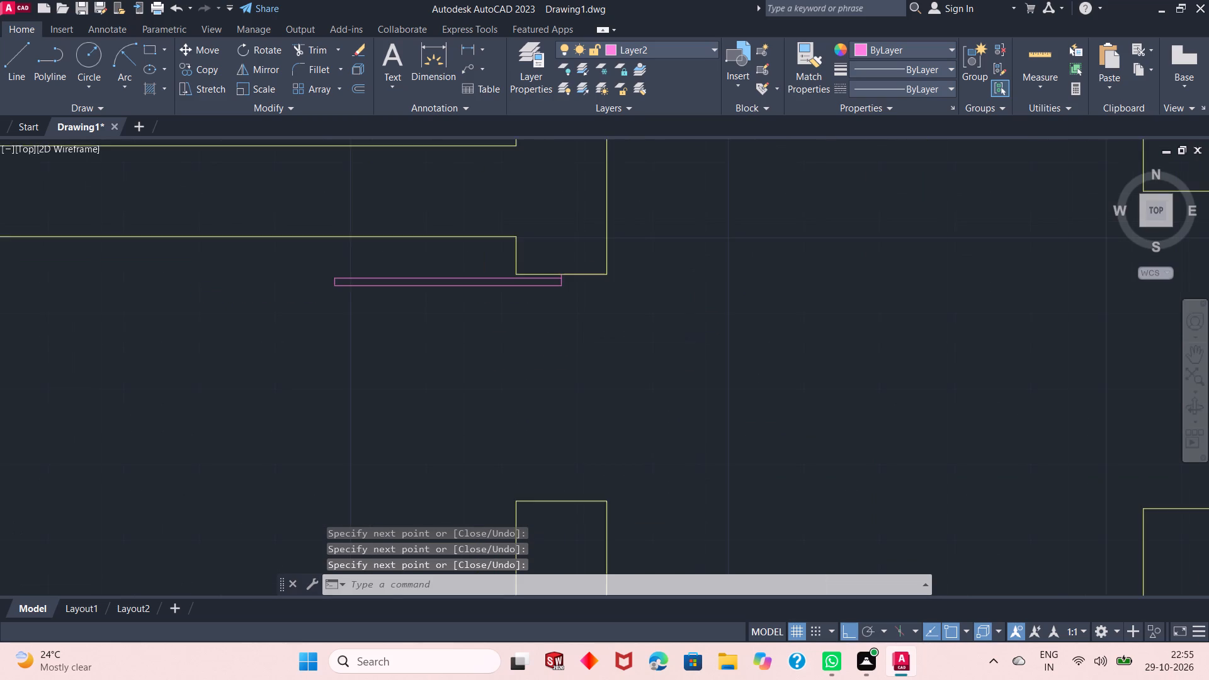
pyautogui.click(126, 59)
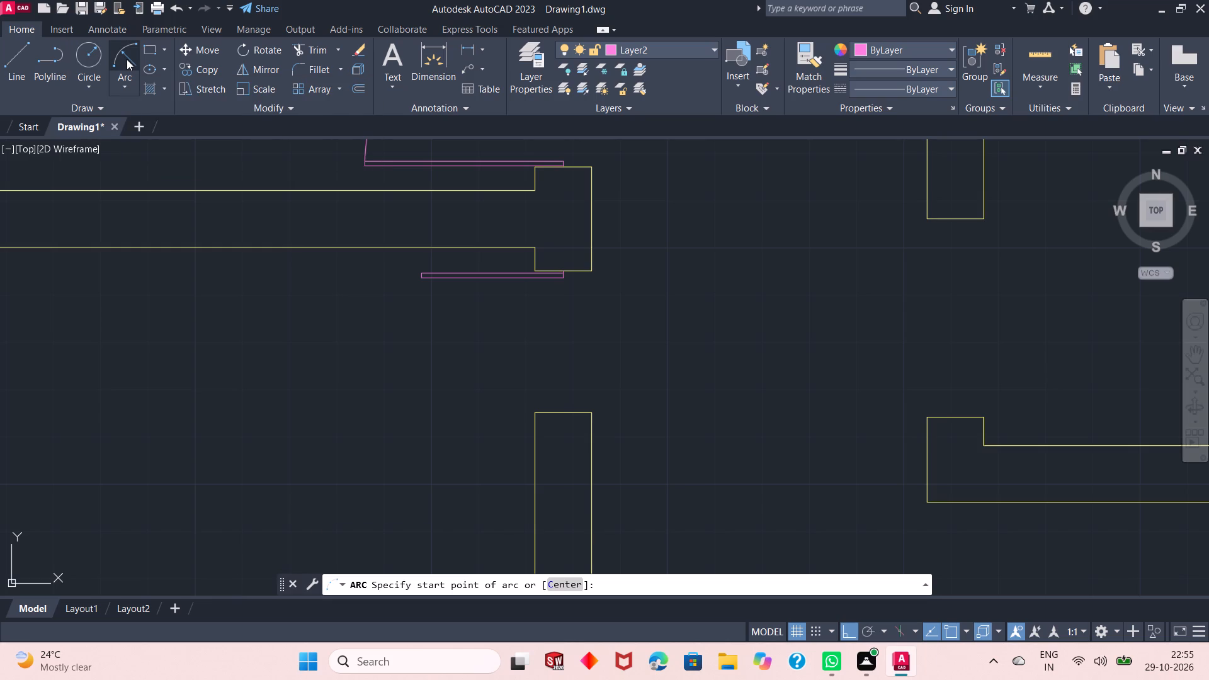
pyautogui.click(428, 280)
pyautogui.click(569, 417)
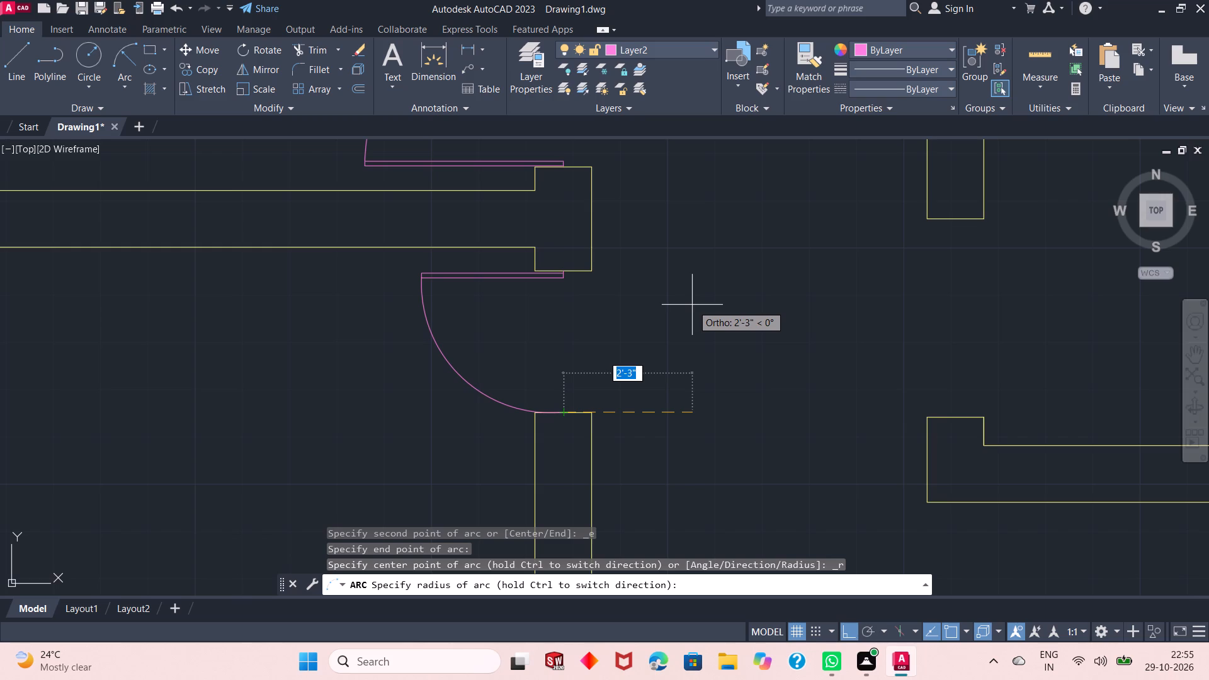
pyautogui.press('2')
pyautogui.write("'6")
pyautogui.hotkey('shift', '"')
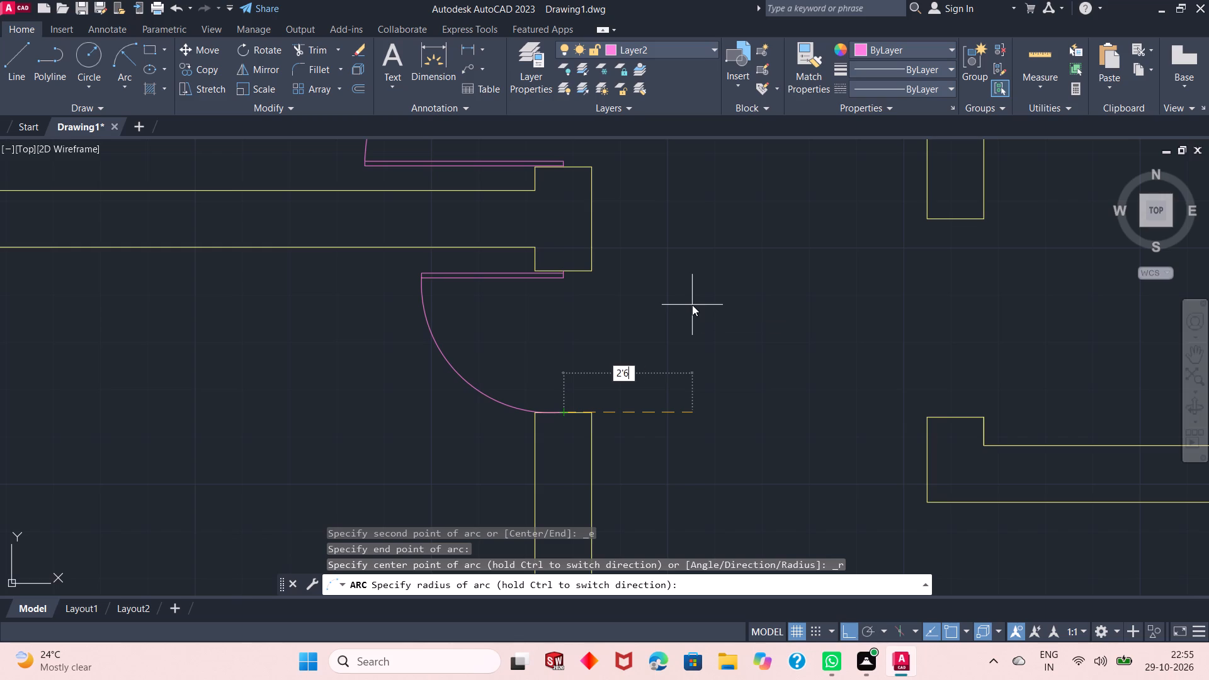
pyautogui.press('Return')
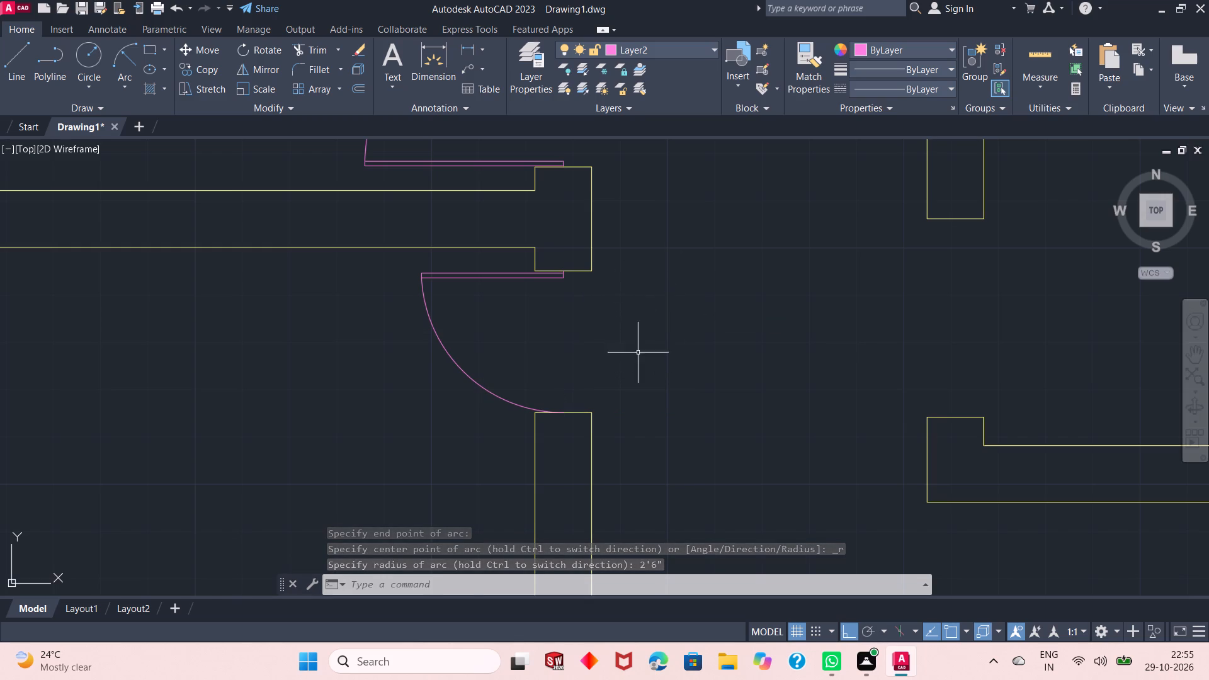
# Start the door leaf for the east room across the passage with a 0.5" line north from its south jamb's midpoint.
pyautogui.scroll(-2, 551, 377)
pyautogui.scroll(1, 746, 322)
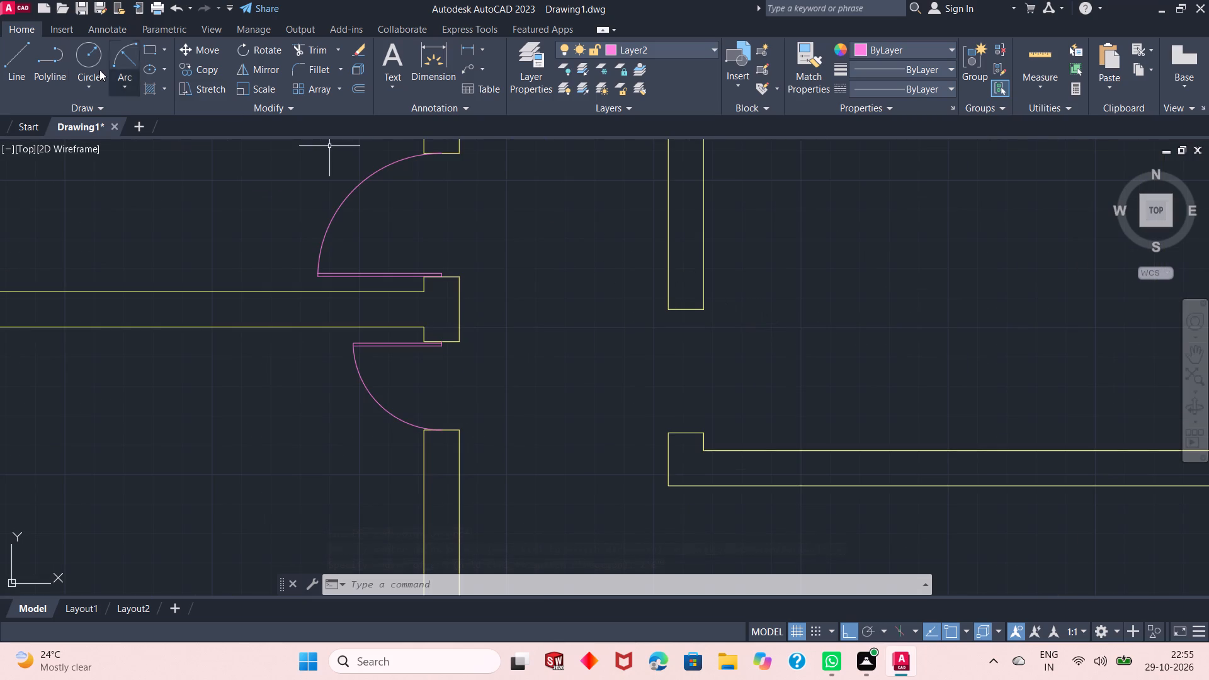
pyautogui.click(14, 76)
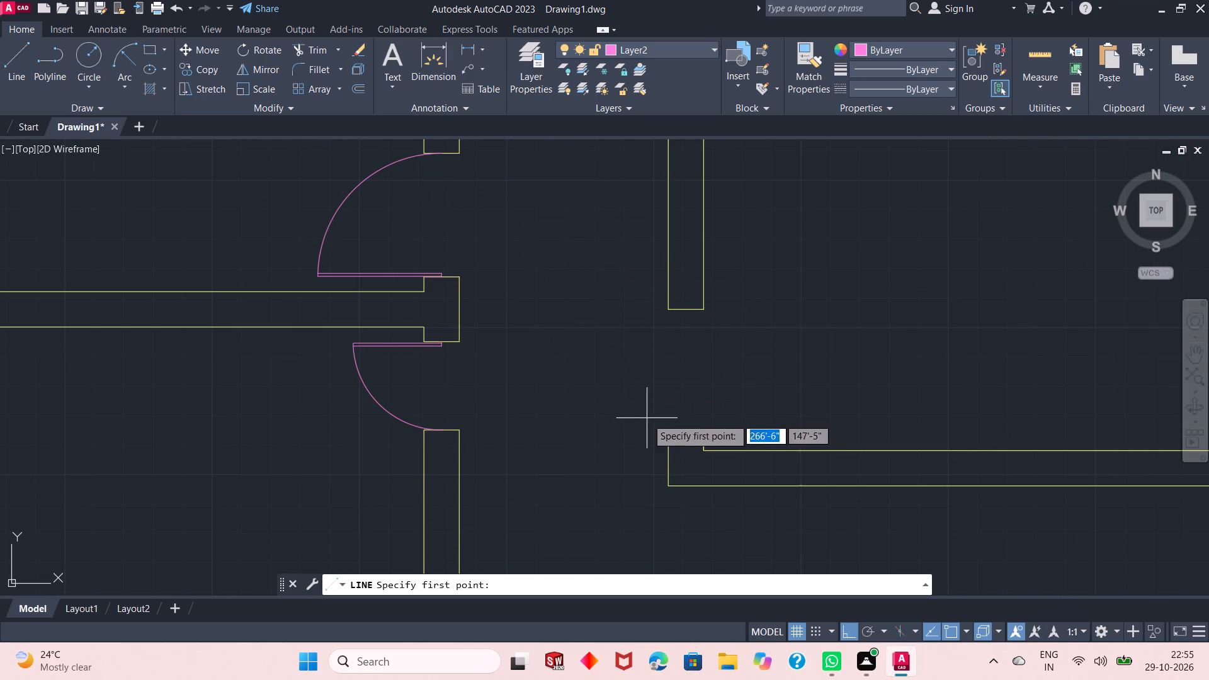
pyautogui.click(683, 433)
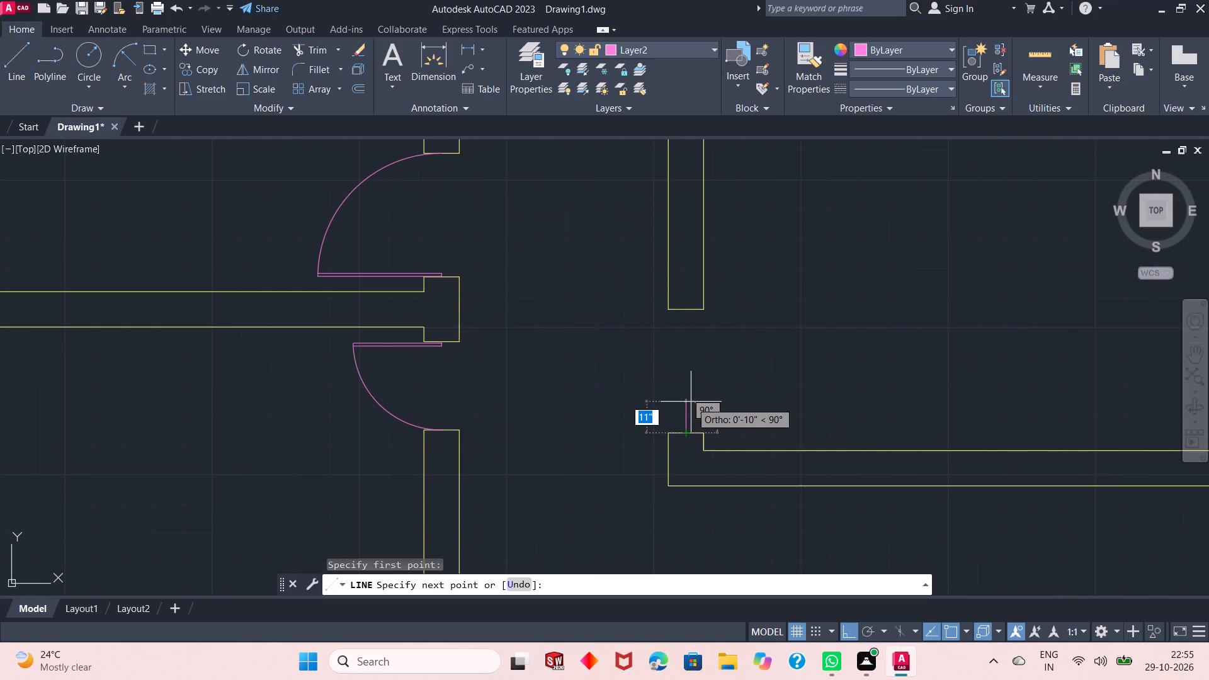
pyautogui.write('0.5')
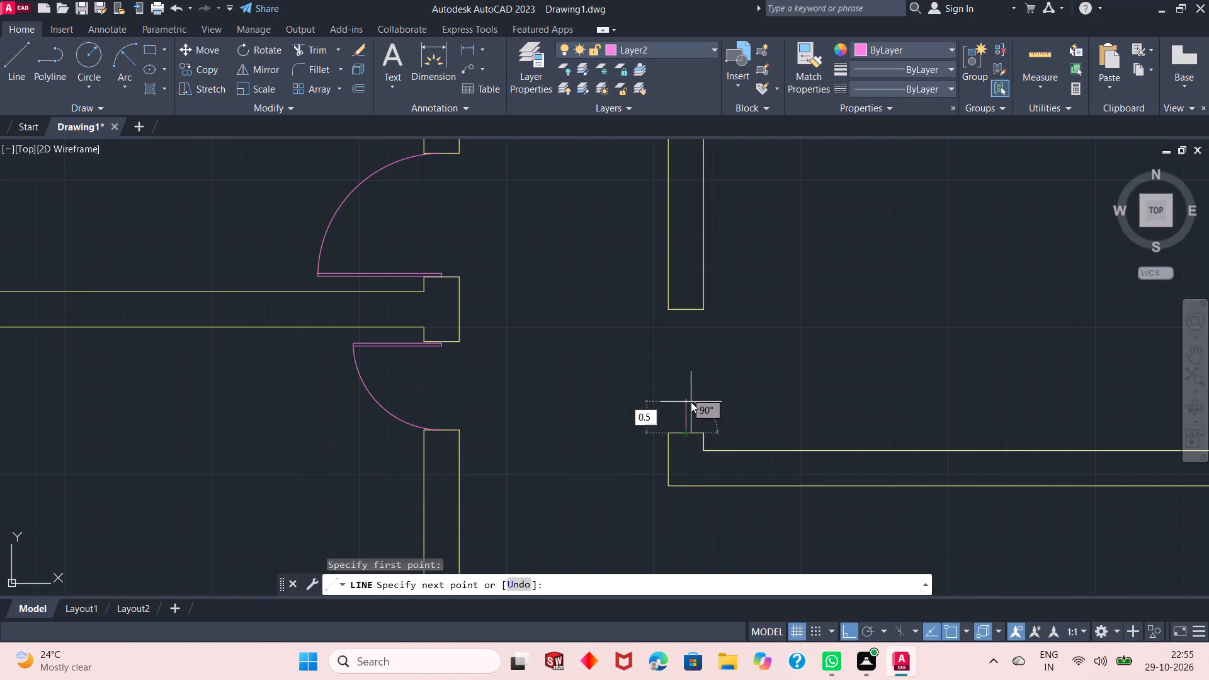
pyautogui.hotkey('shift', '"')
pyautogui.press('Return')
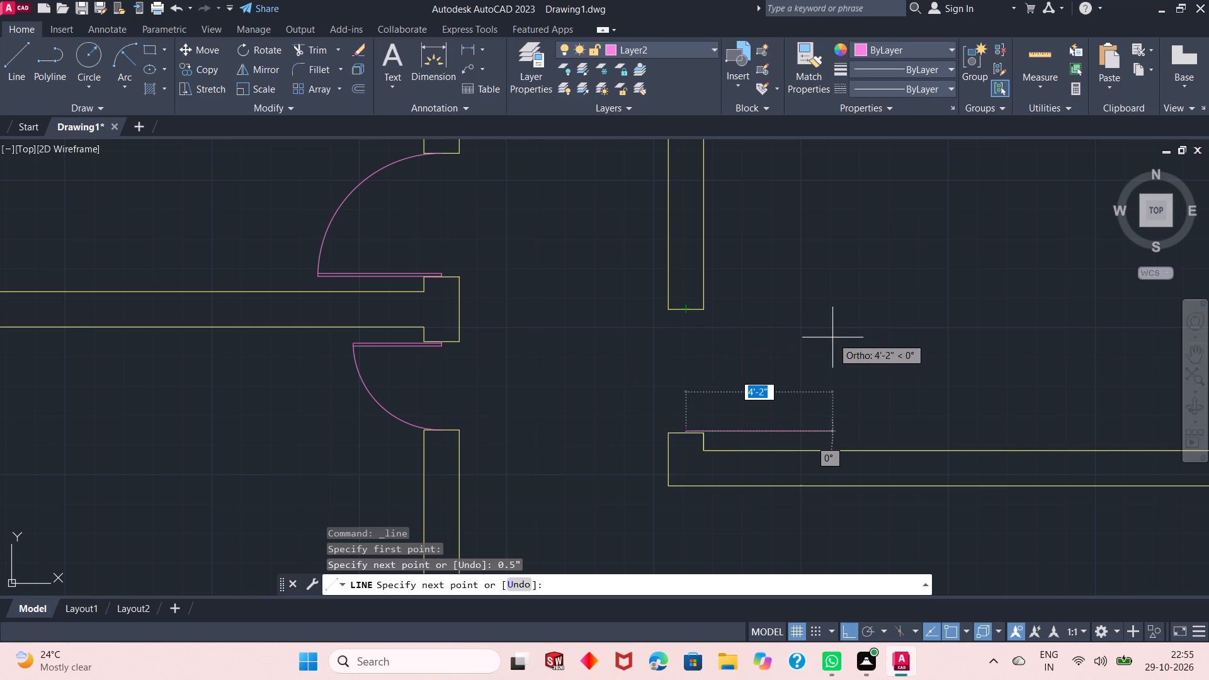
# Complete the leaf as a 3'6" by 1" outline extending east from the south jamb and closing at the end of the 0.5" line.
pyautogui.press('3')
pyautogui.write("'6")
pyautogui.hotkey('shift', '"')
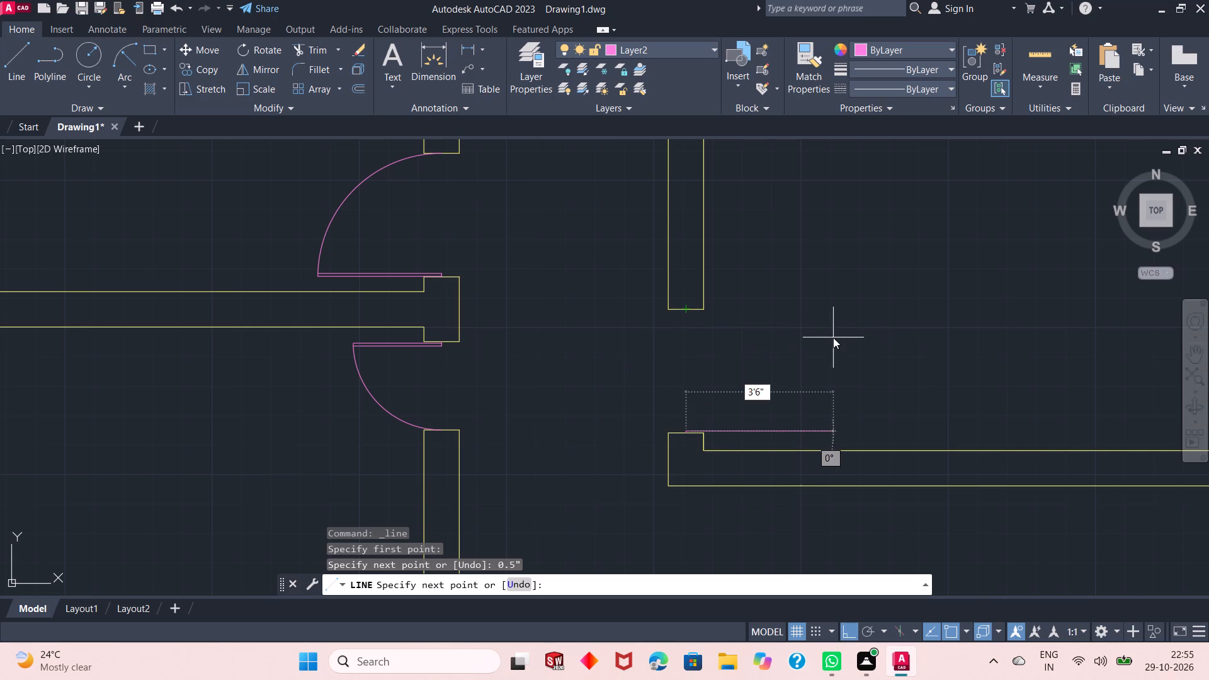
pyautogui.press('Return')
pyautogui.press('1')
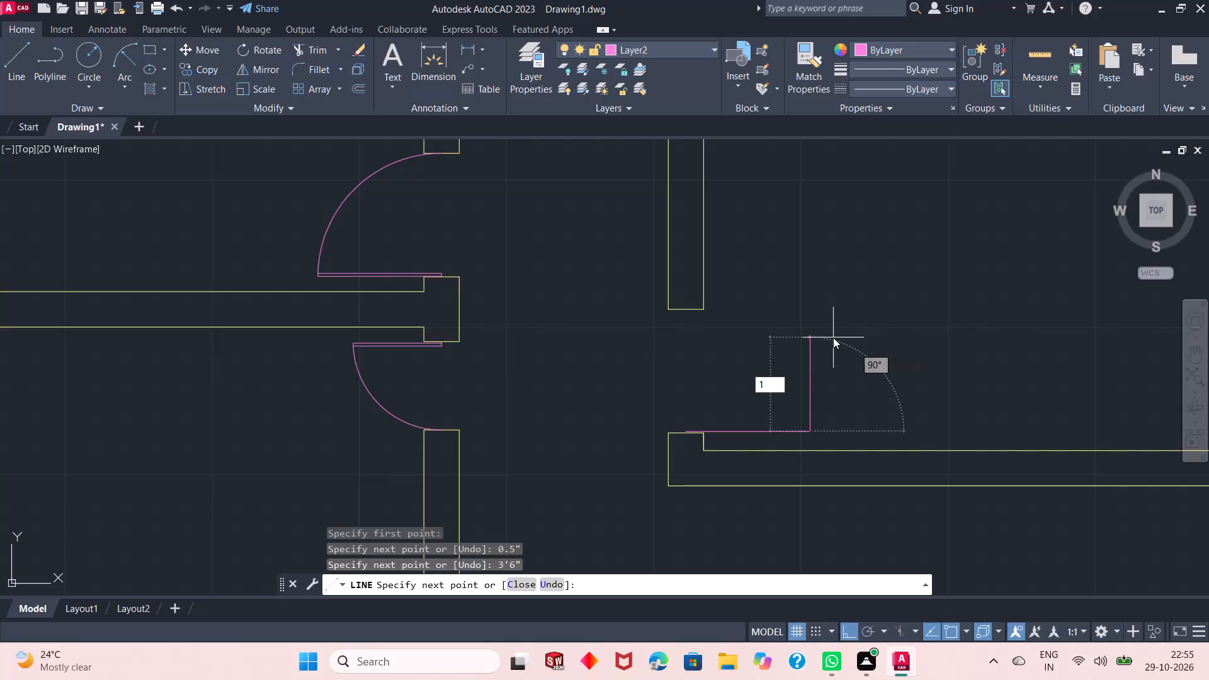
pyautogui.hotkey('shift', '"')
pyautogui.press('Return')
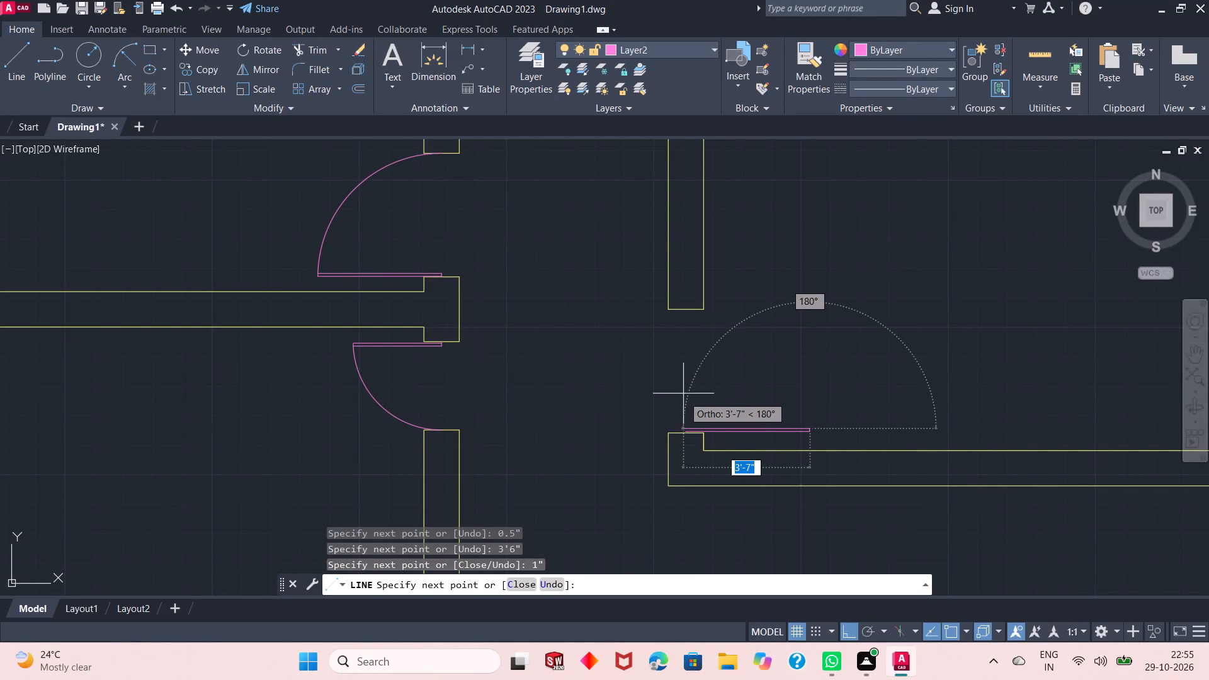
pyautogui.scroll(3, 683, 422)
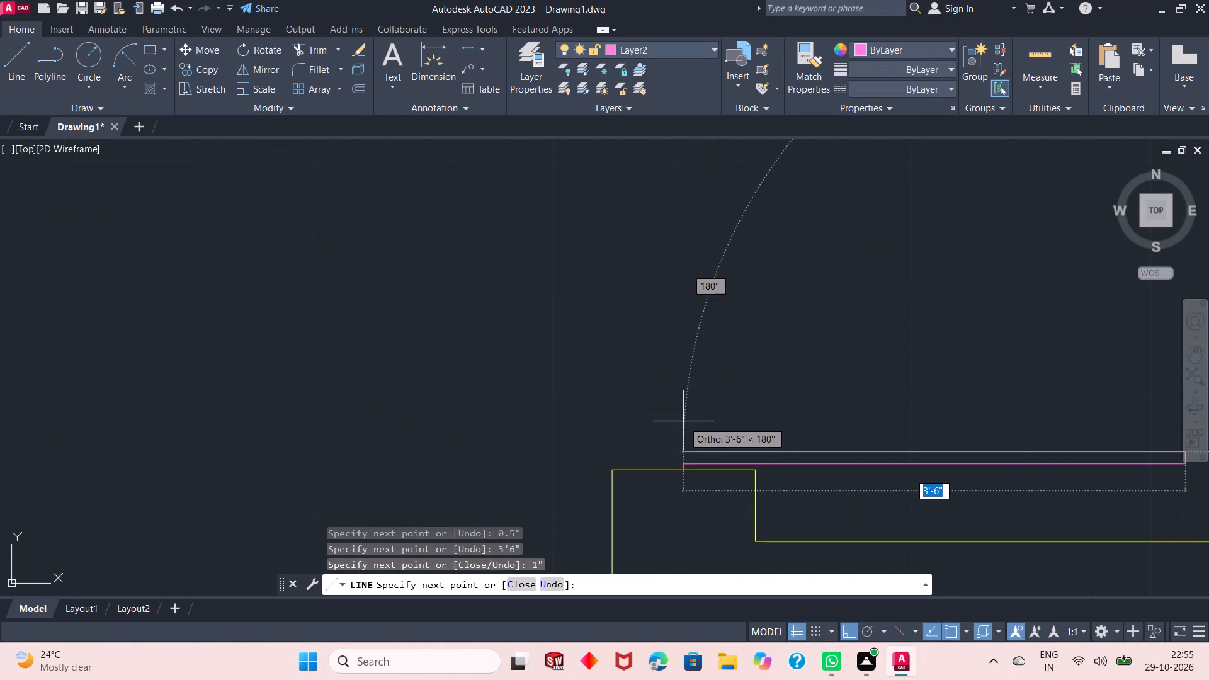
pyautogui.click(683, 452)
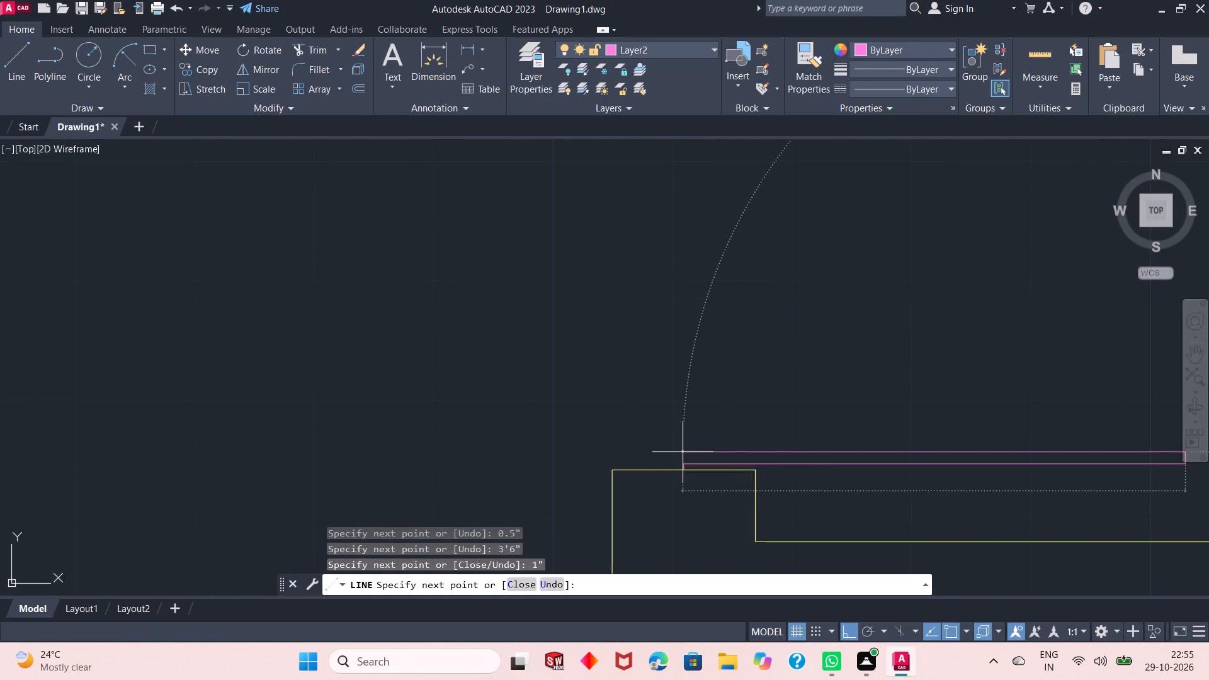
pyautogui.click(682, 462)
pyautogui.rightClick(691, 390)
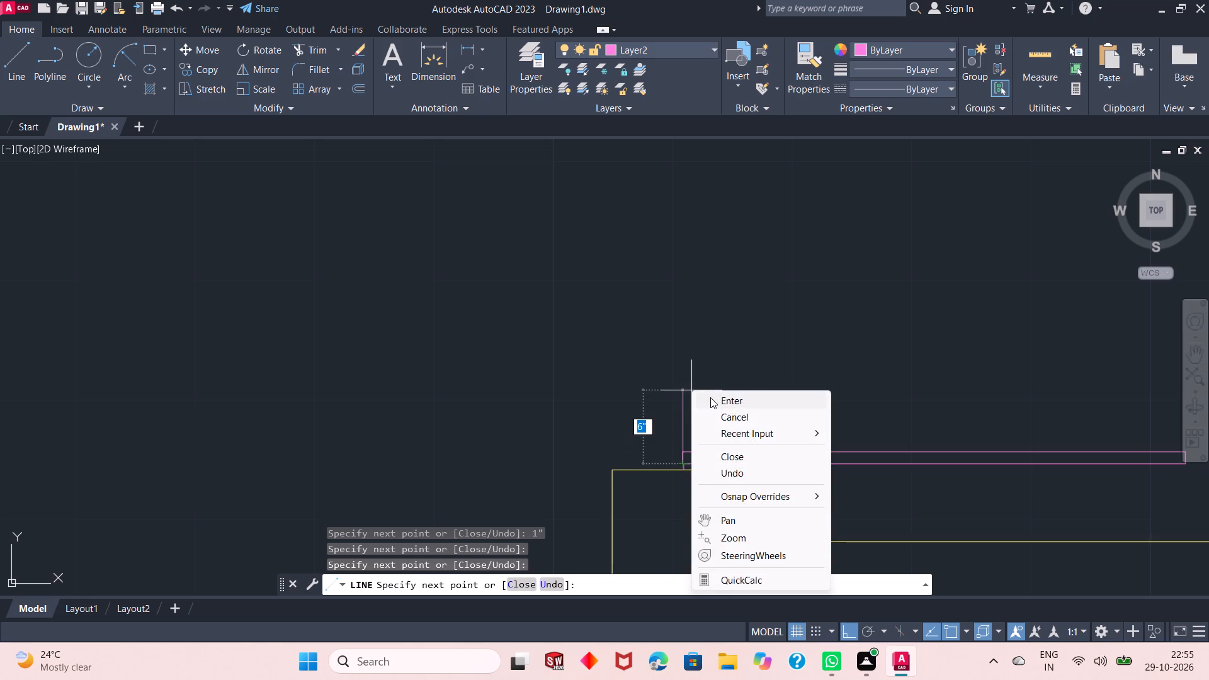
# Erase the short end line that overshoots the west end of the east room's door leaf.
pyautogui.click(710, 397)
pyautogui.scroll(3, 689, 467)
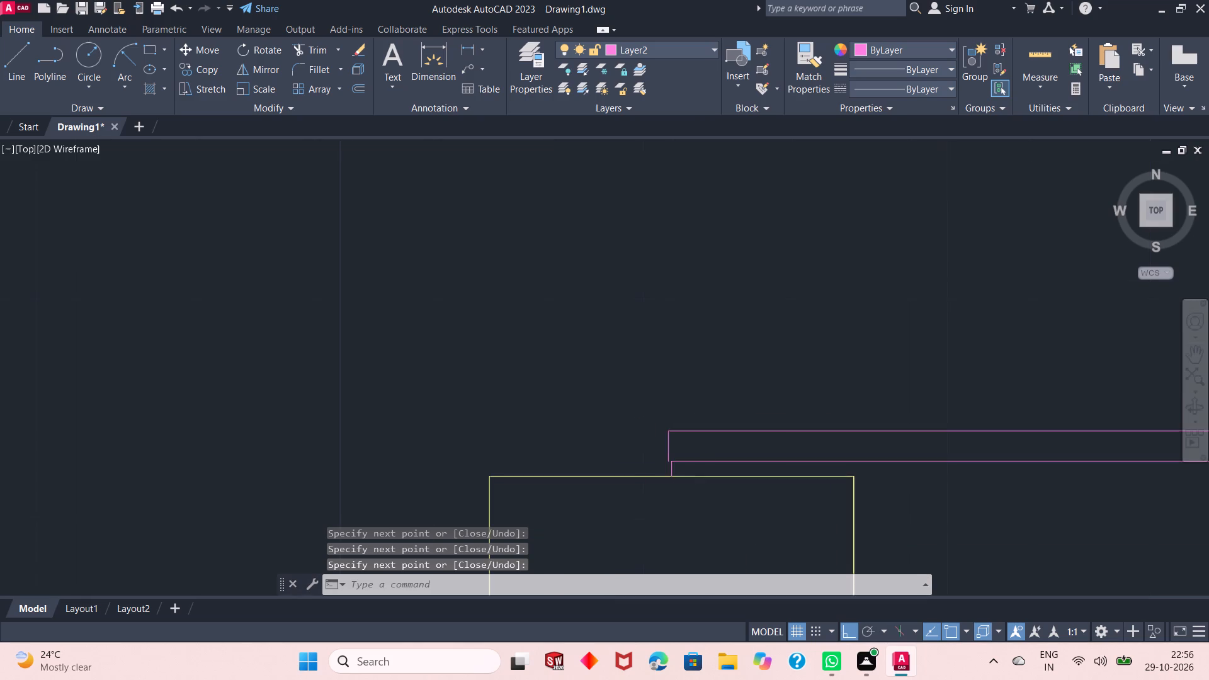
pyautogui.scroll(2, 689, 467)
pyautogui.click(610, 363)
pyautogui.click(590, 383)
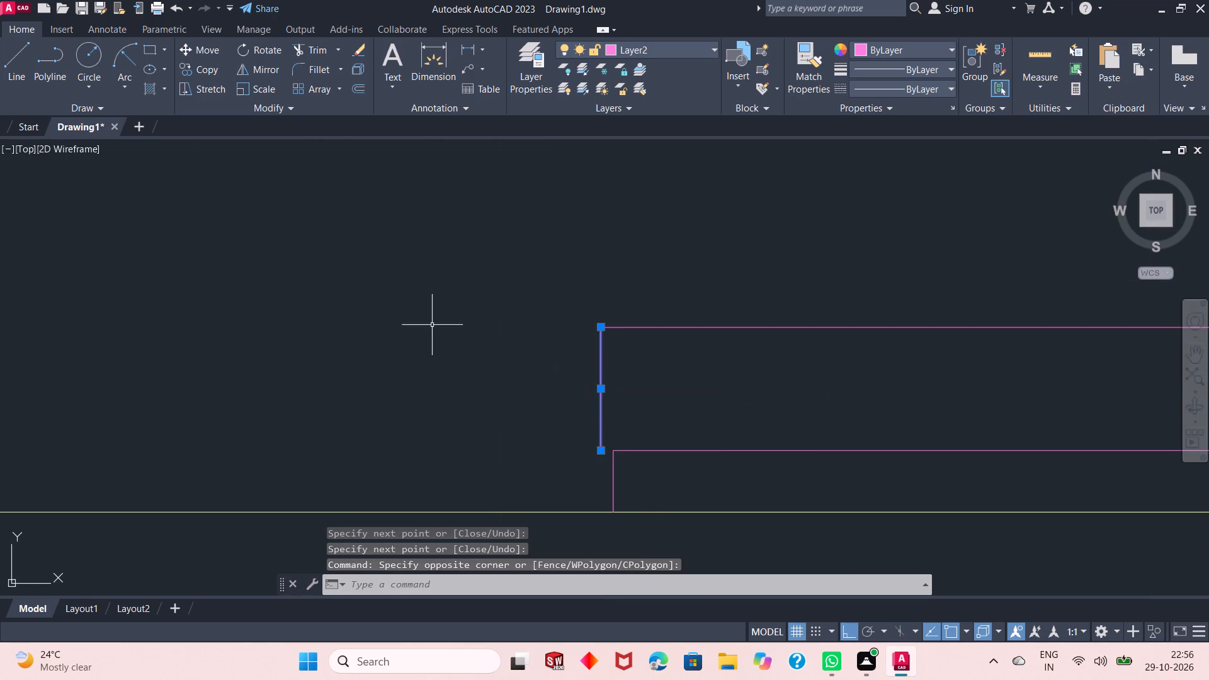
pyautogui.rightClick(430, 325)
pyautogui.click(455, 332)
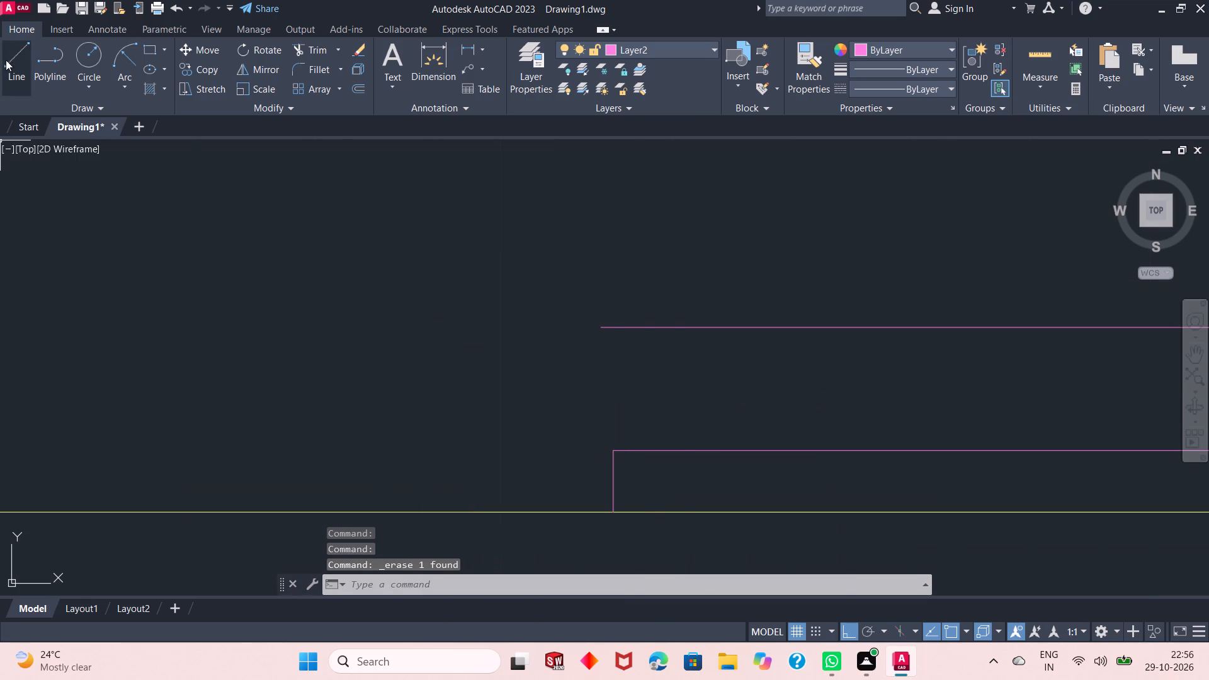
# Redraw the leaf's west end with a line from the lower edge's west endpoint straight north to the upper edge.
pyautogui.click(7, 57)
pyautogui.click(612, 449)
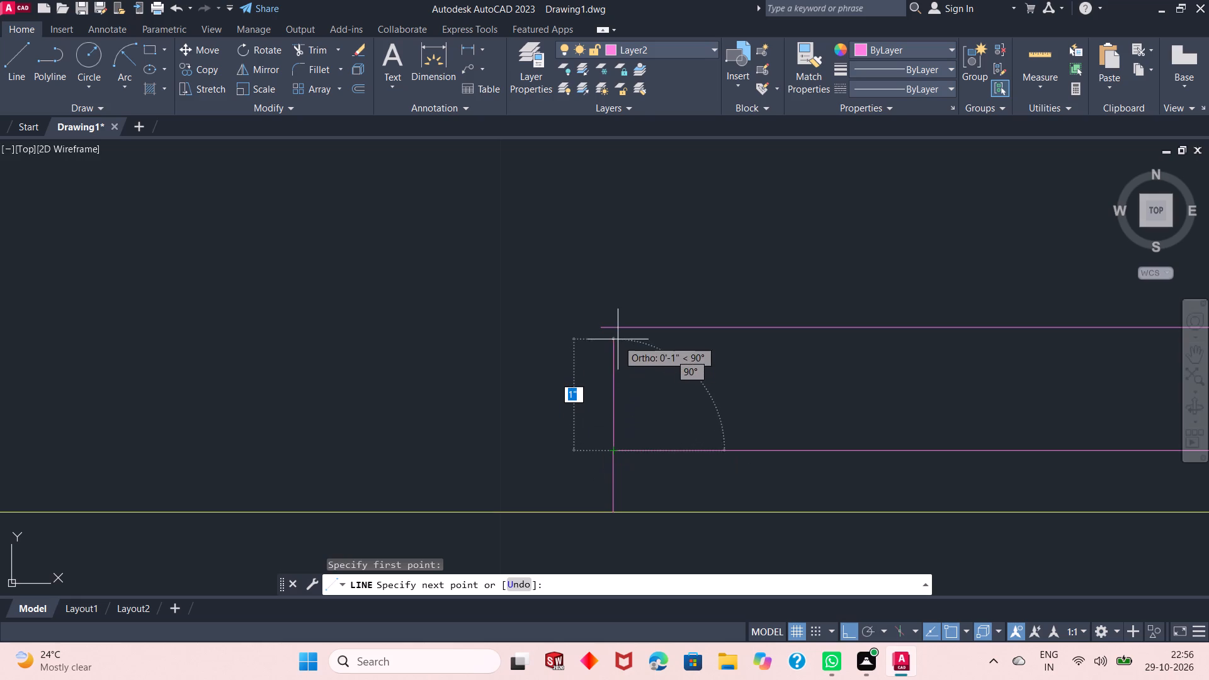
pyautogui.click(616, 329)
pyautogui.rightClick(615, 295)
pyautogui.click(627, 300)
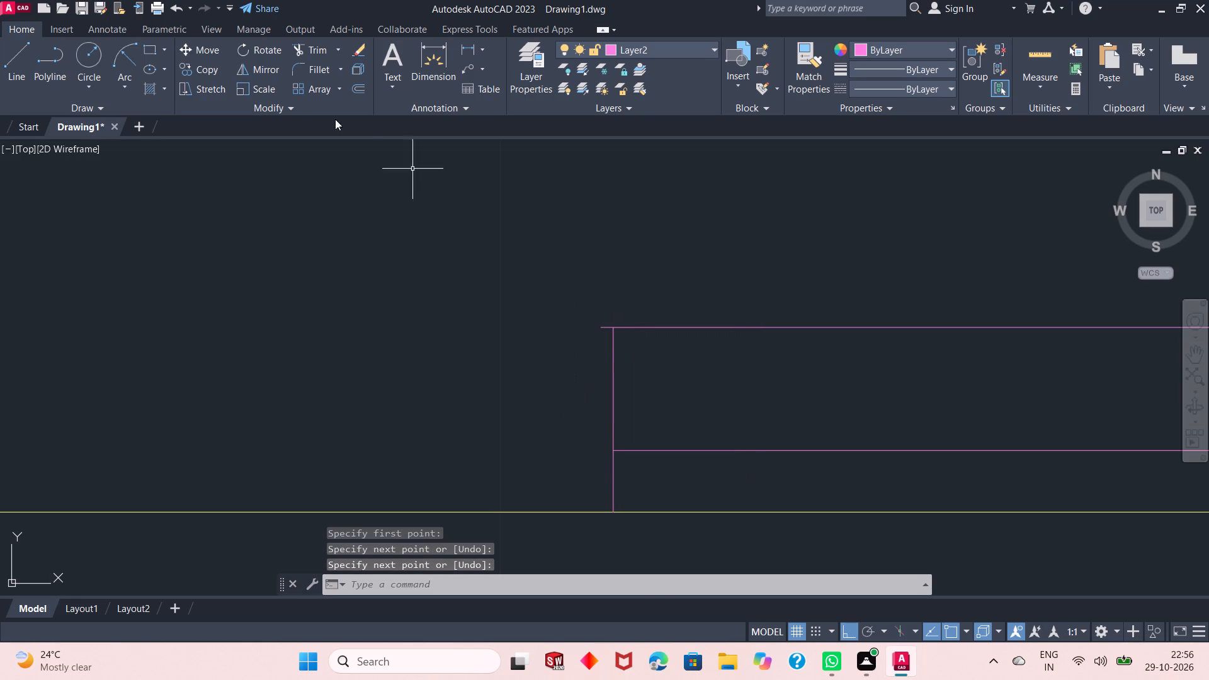
# Trim the upper edge's overhang west of the leaf's new end line.
pyautogui.click(309, 52)
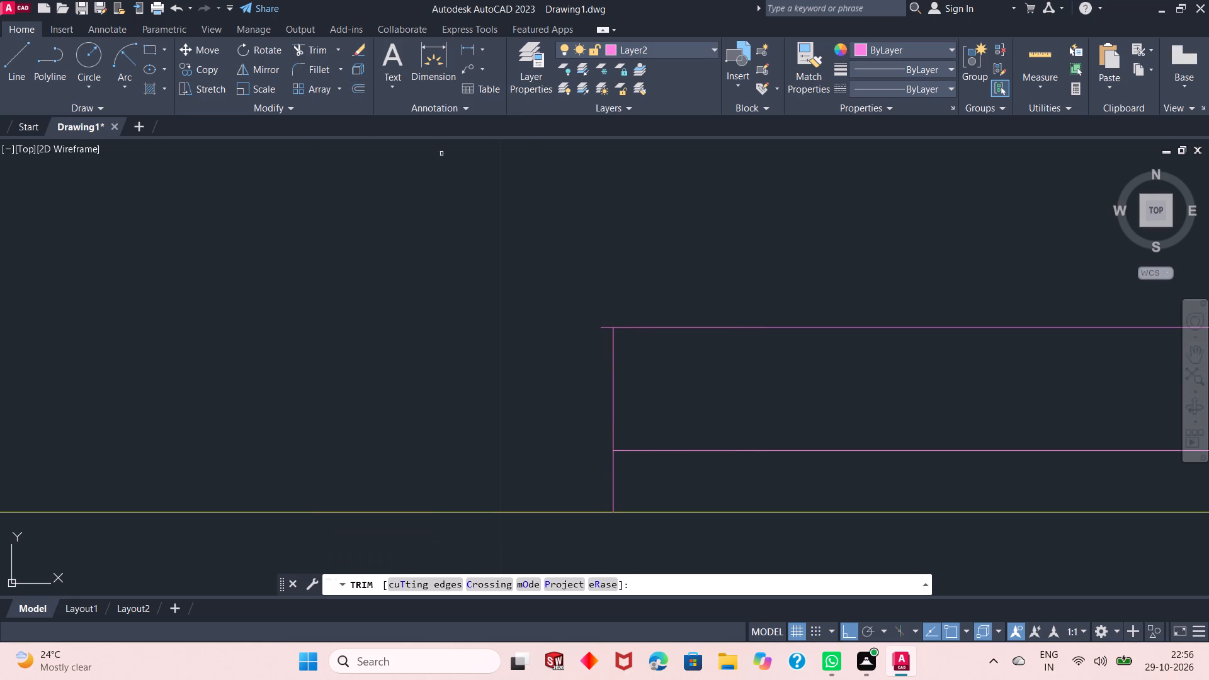
pyautogui.click(606, 328)
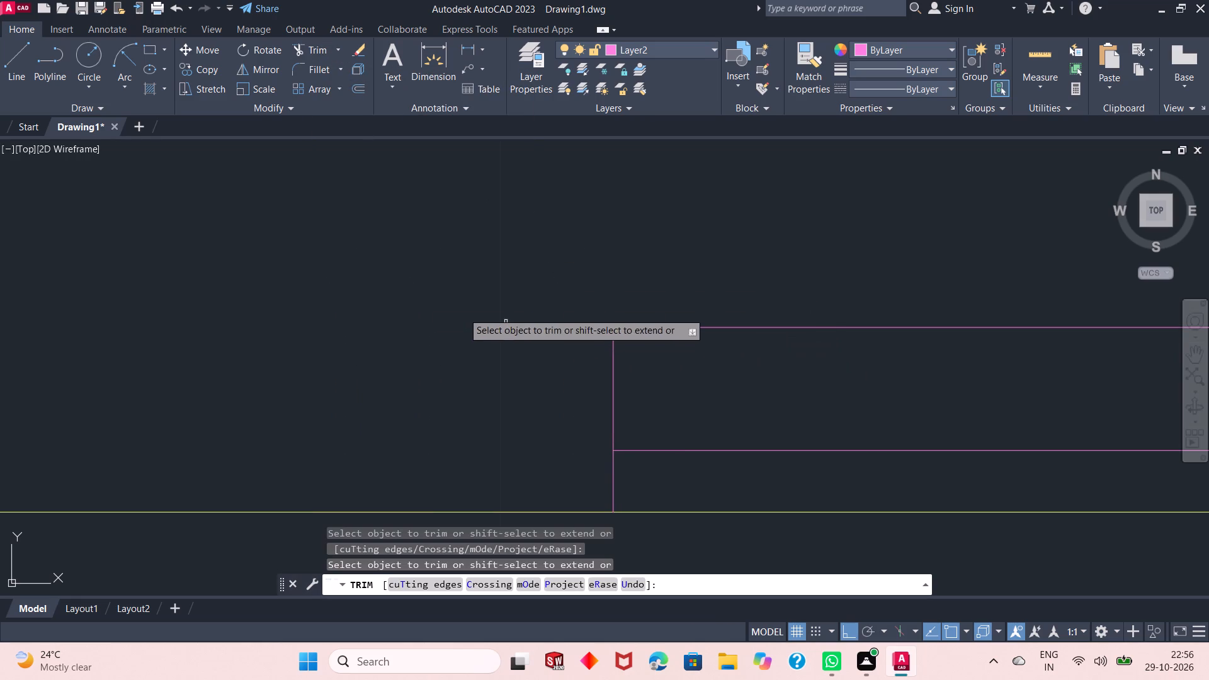
pyautogui.rightClick(427, 304)
pyautogui.click(441, 307)
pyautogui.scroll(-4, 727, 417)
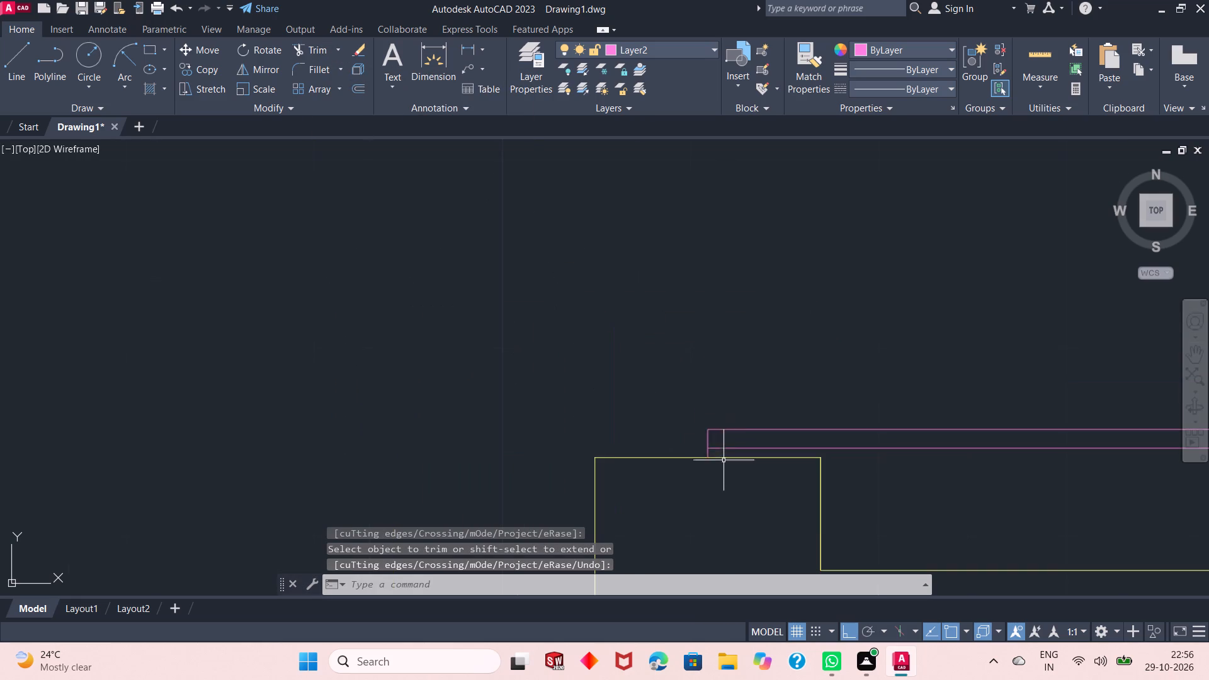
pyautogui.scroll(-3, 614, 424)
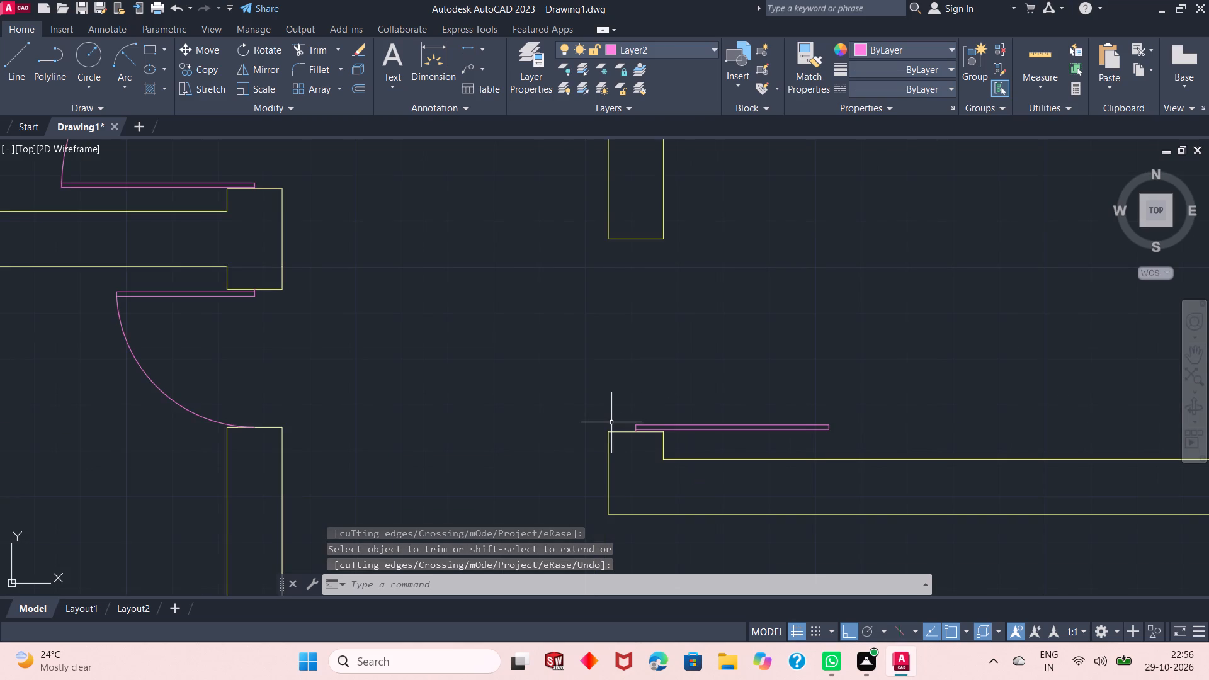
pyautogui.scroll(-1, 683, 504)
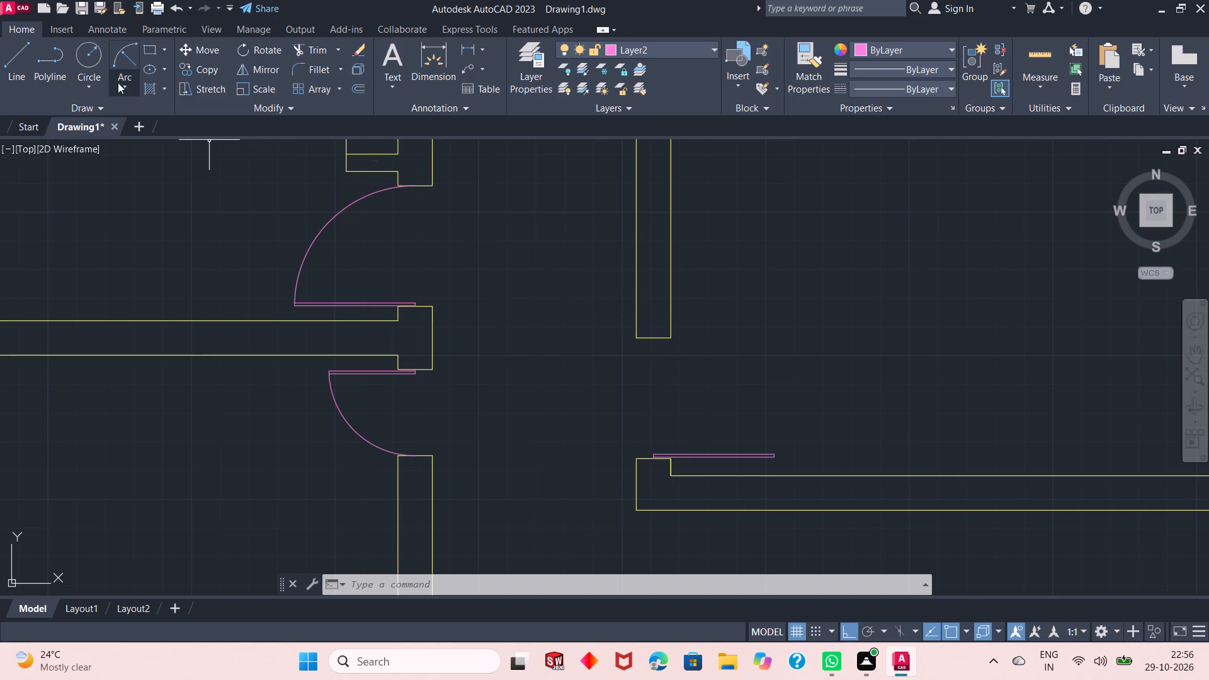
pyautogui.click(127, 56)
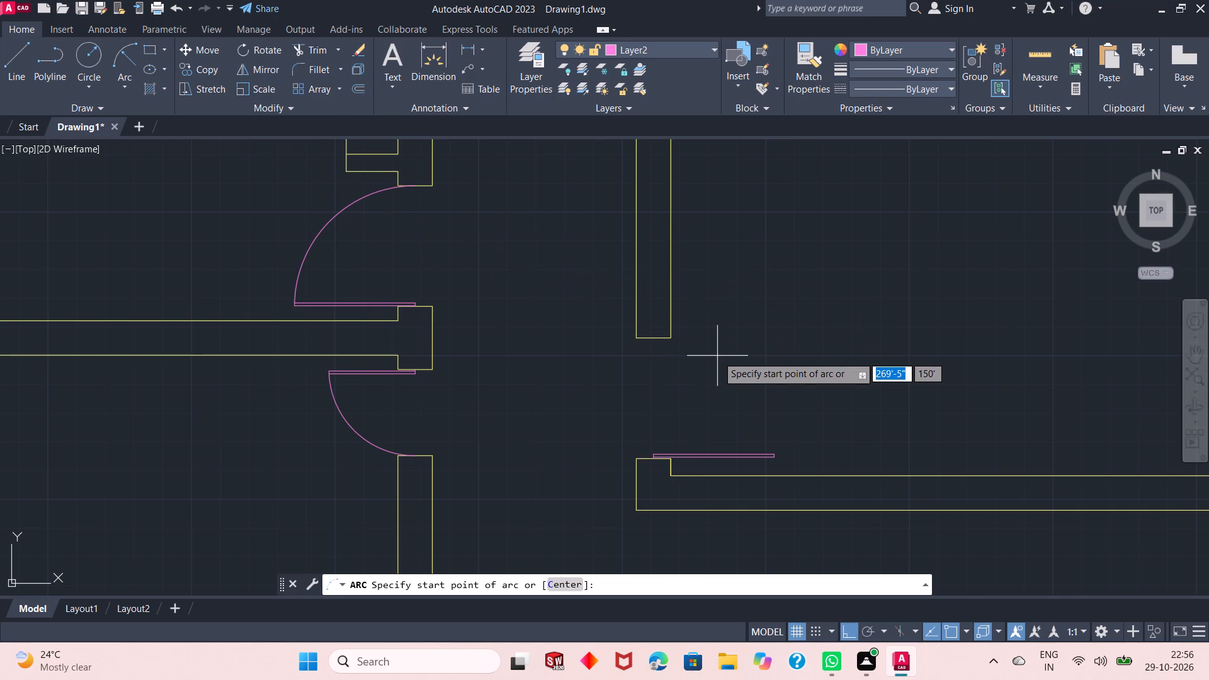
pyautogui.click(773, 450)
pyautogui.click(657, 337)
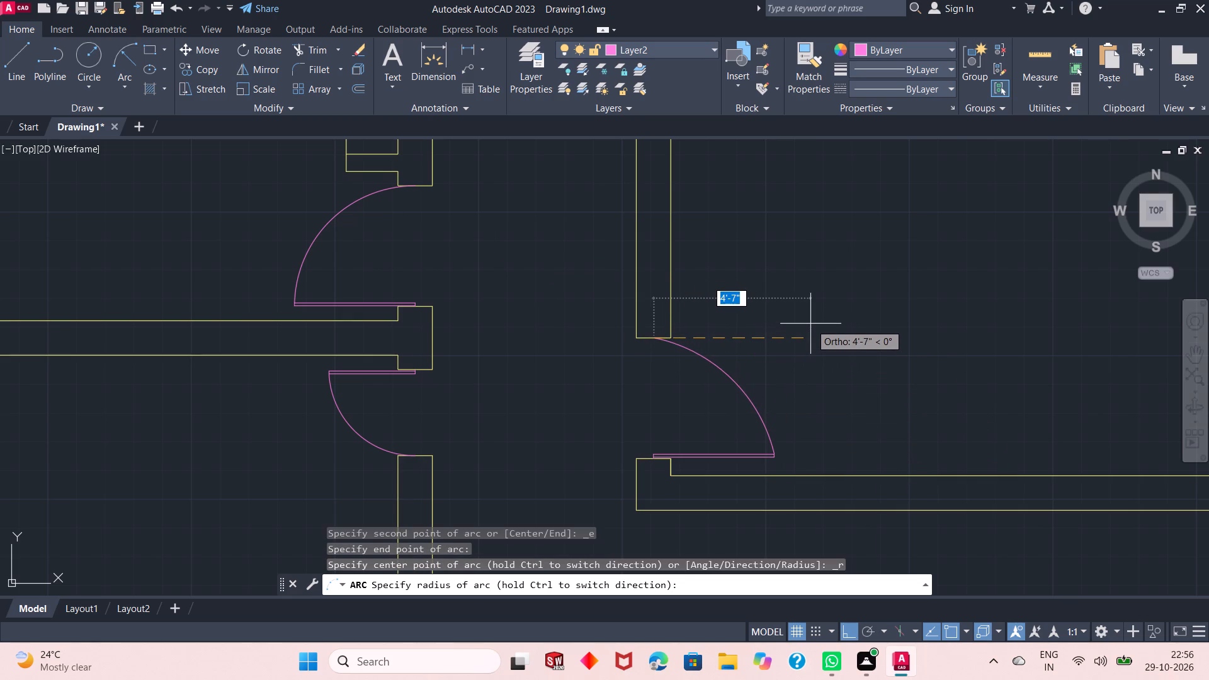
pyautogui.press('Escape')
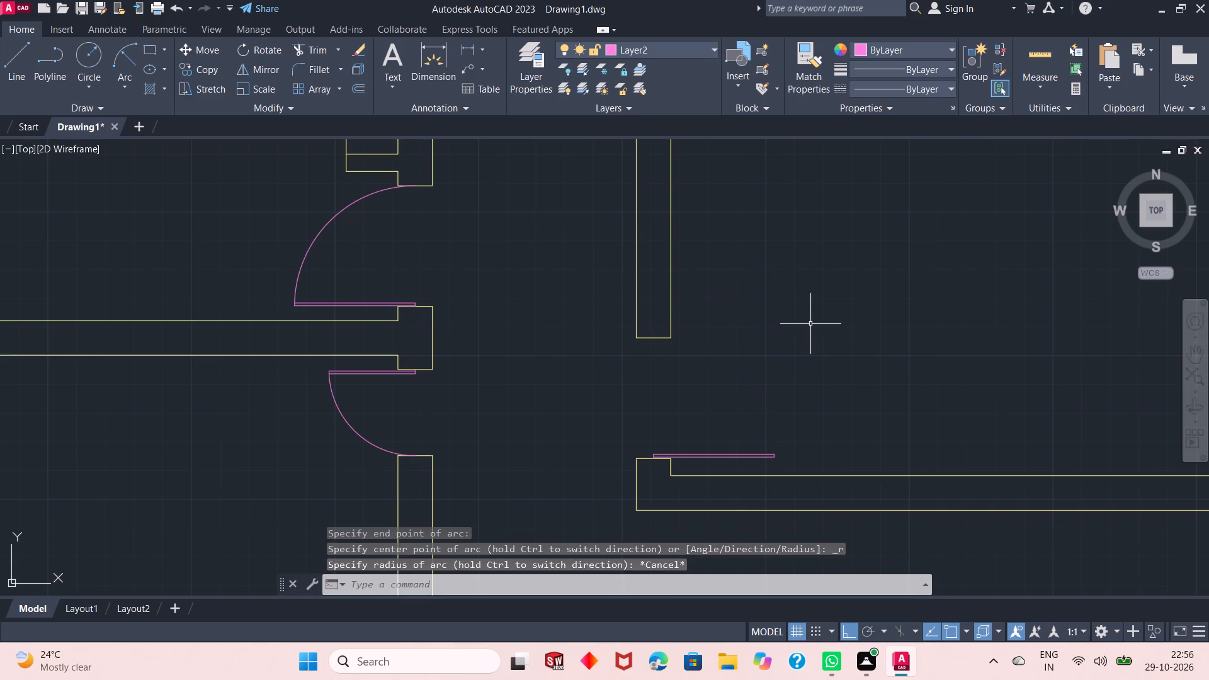
# Check the doorway's width with a temporary line from the south jamb's midpoint to the north jamb's midpoint.
pyautogui.click(11, 66)
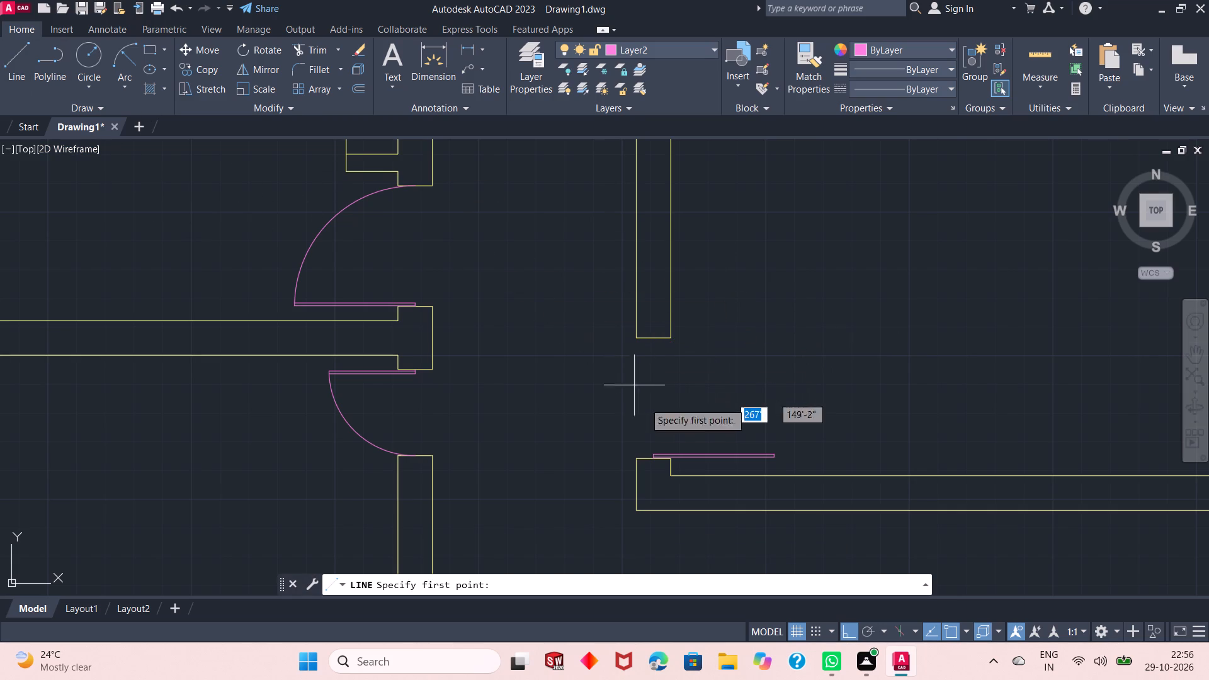
pyautogui.click(657, 459)
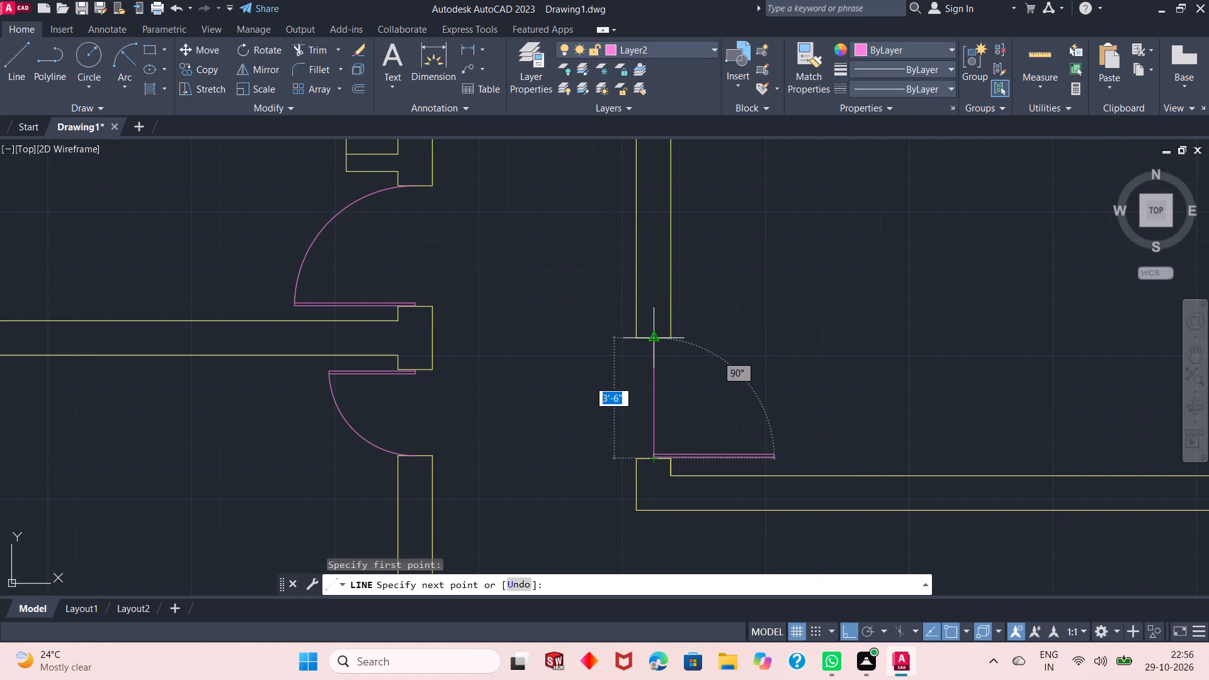
pyautogui.press('Escape')
# Draw the door's swing arc with a 3'6" radius from the leaf's east end to the north jamb's midpoint, using Start, End, Radius.
pyautogui.click(135, 59)
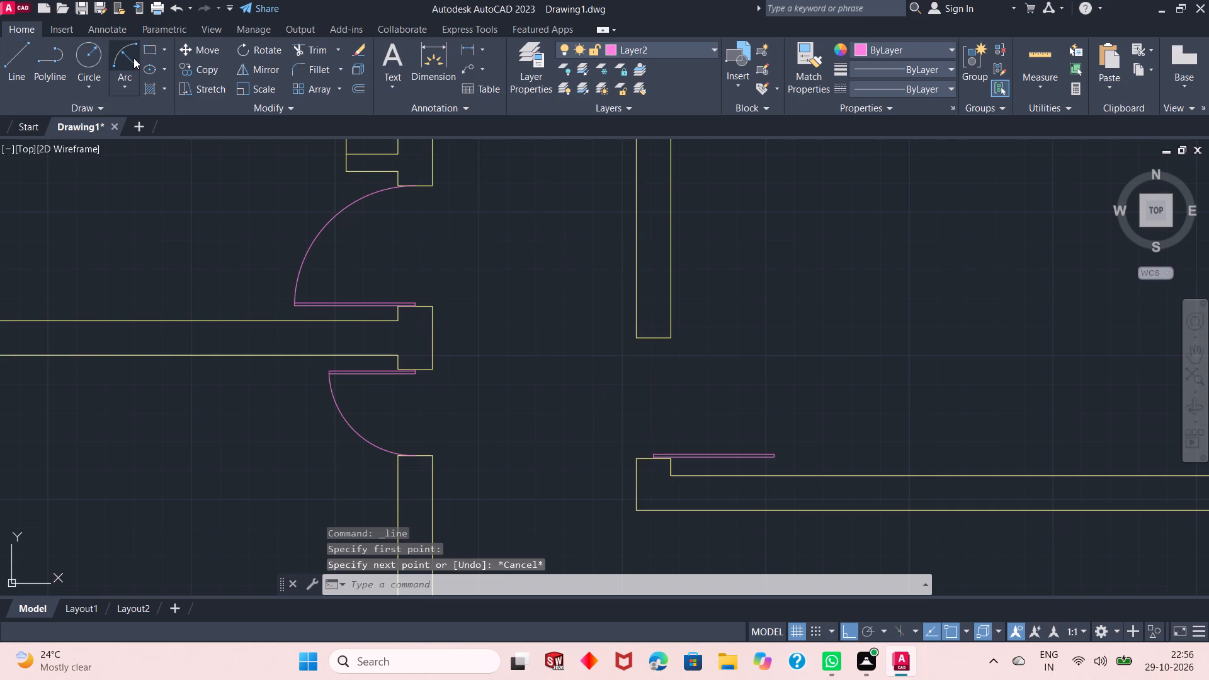
pyautogui.click(778, 448)
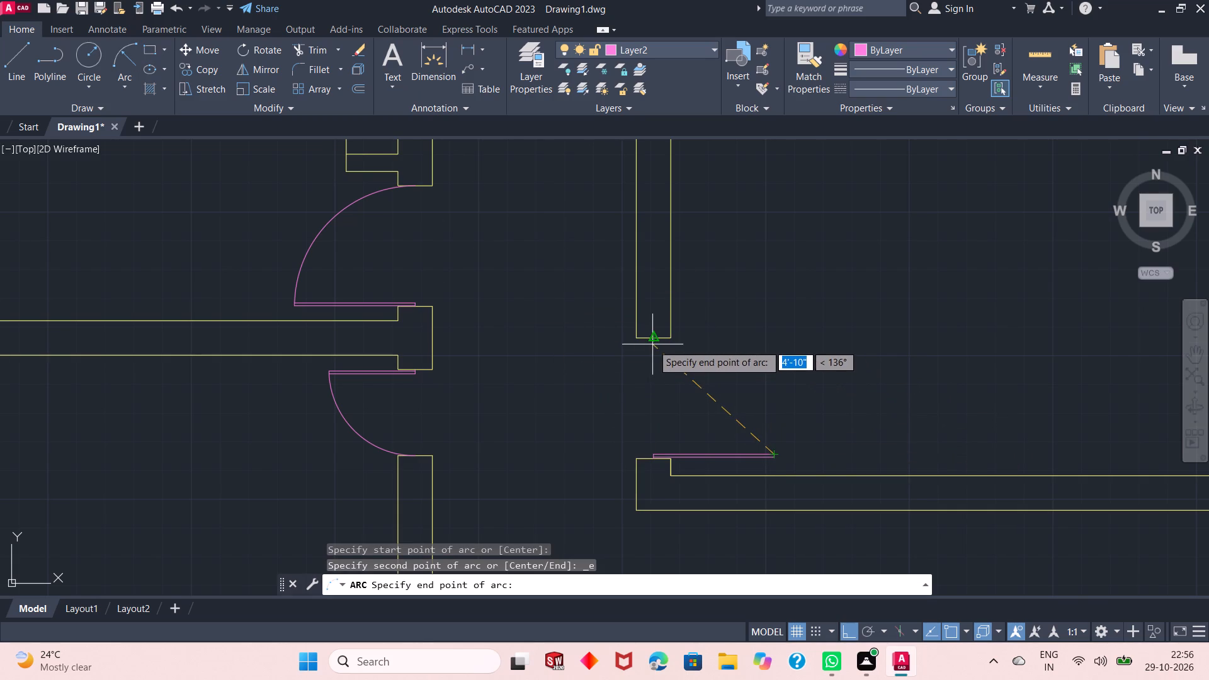
pyautogui.click(652, 343)
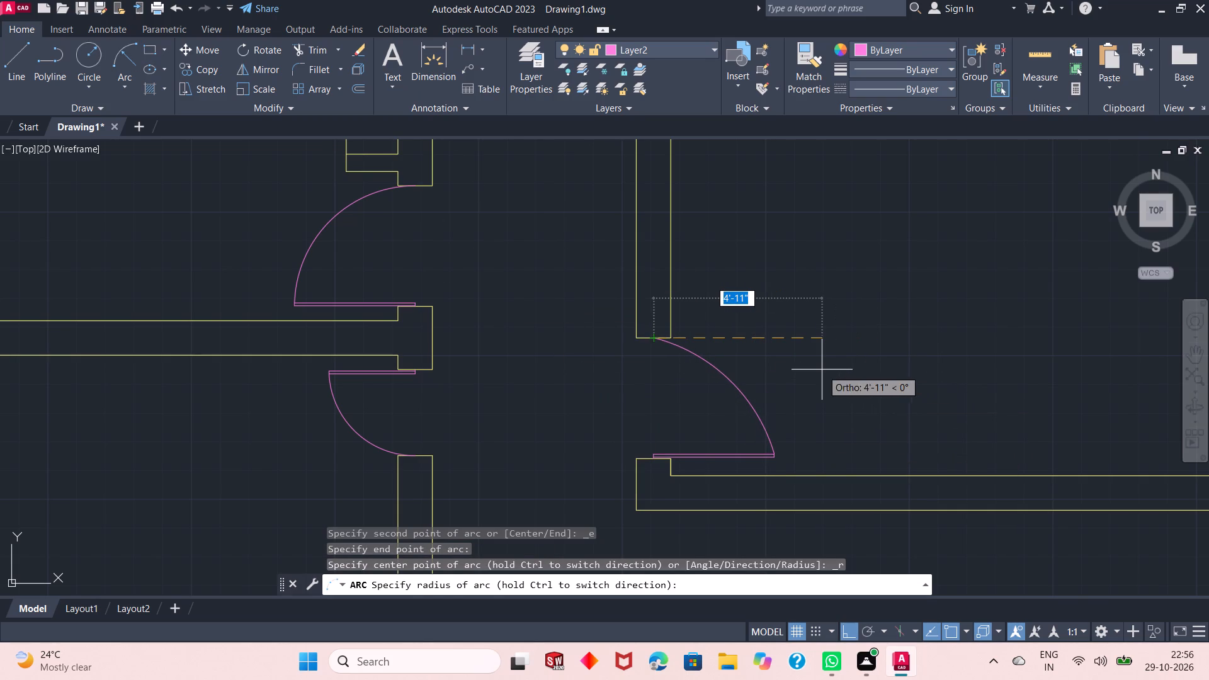
pyautogui.press('3')
pyautogui.press("'")
pyautogui.press('6')
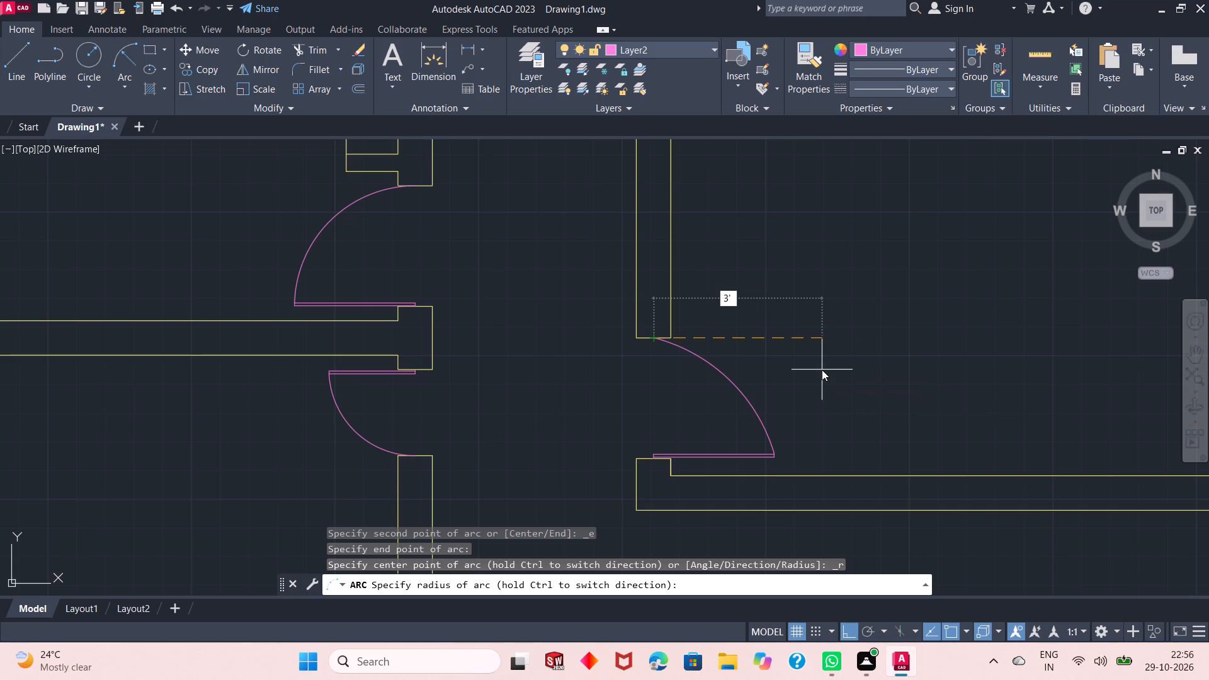
pyautogui.hotkey('shift', '"')
pyautogui.press('Return')
# Start the door leaf for the small northeast corner room with a .5" line south from its north jamb's midpoint.
pyautogui.scroll(-1, 782, 331)
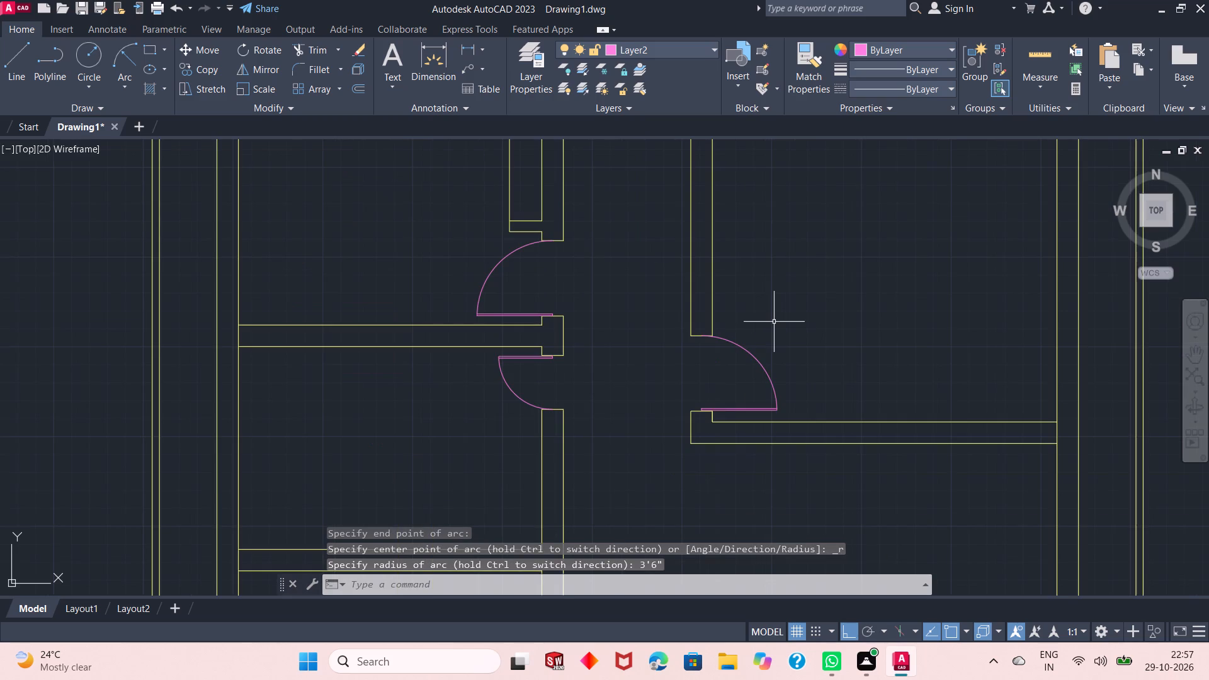
pyautogui.scroll(-2, 770, 318)
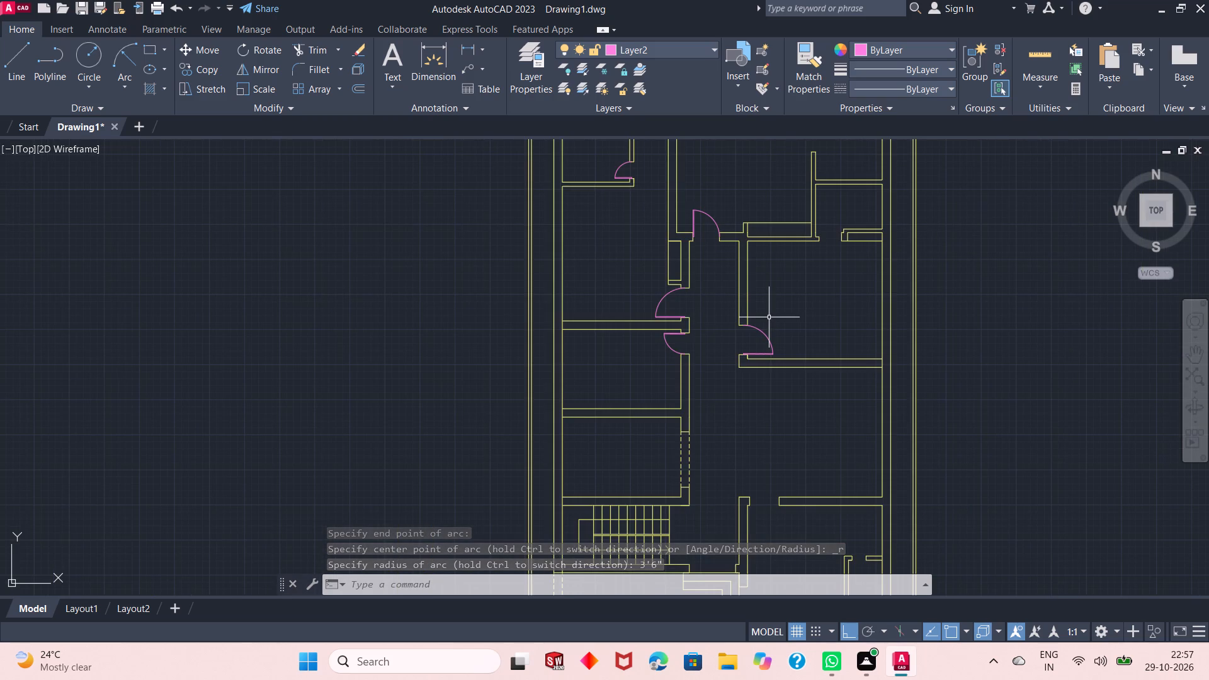
pyautogui.scroll(-2, 766, 368)
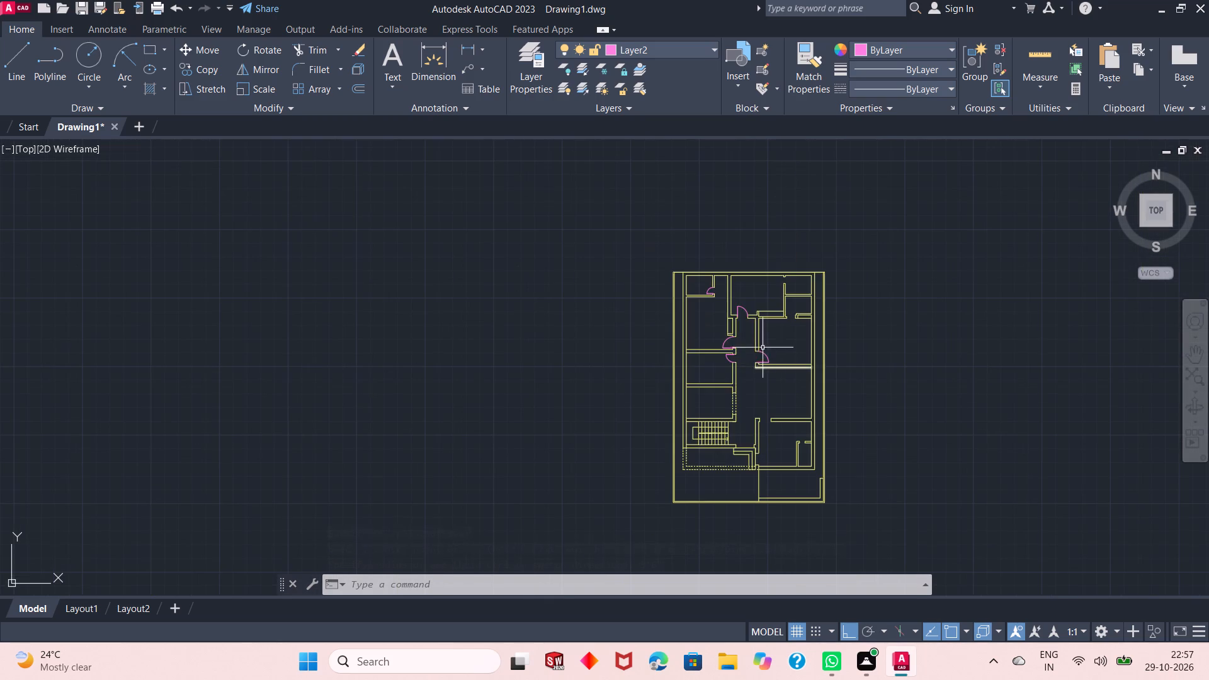
pyautogui.scroll(3, 795, 297)
pyautogui.scroll(1, 749, 208)
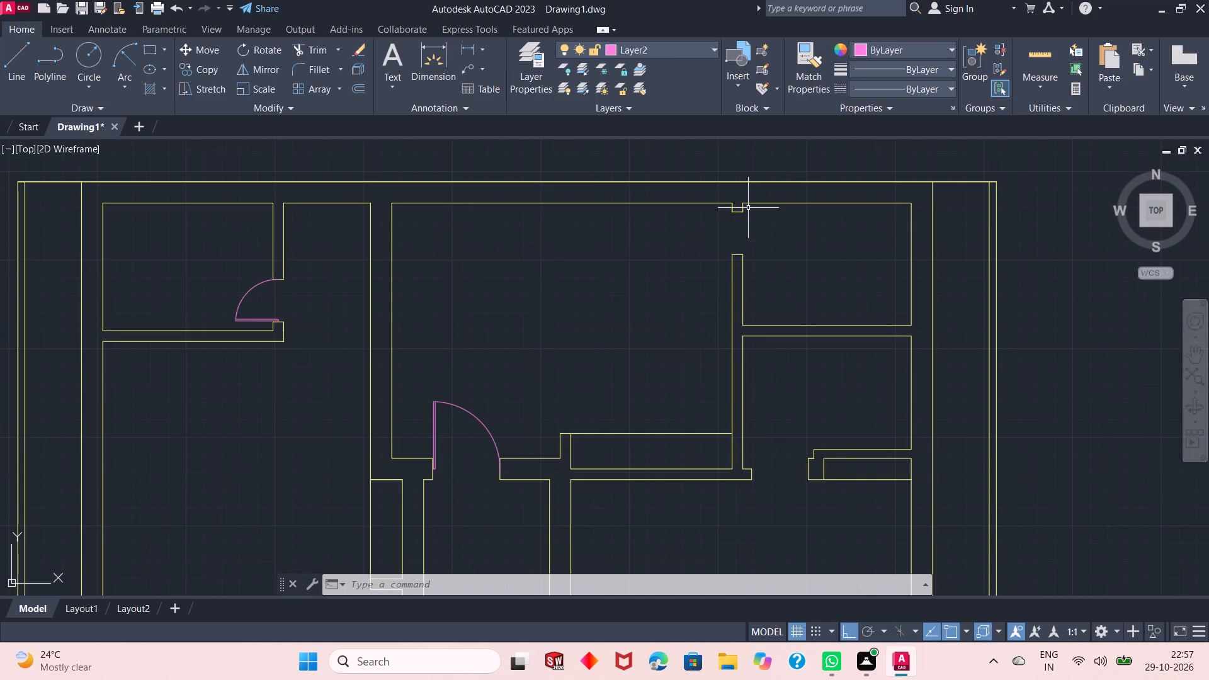
pyautogui.scroll(1, 748, 208)
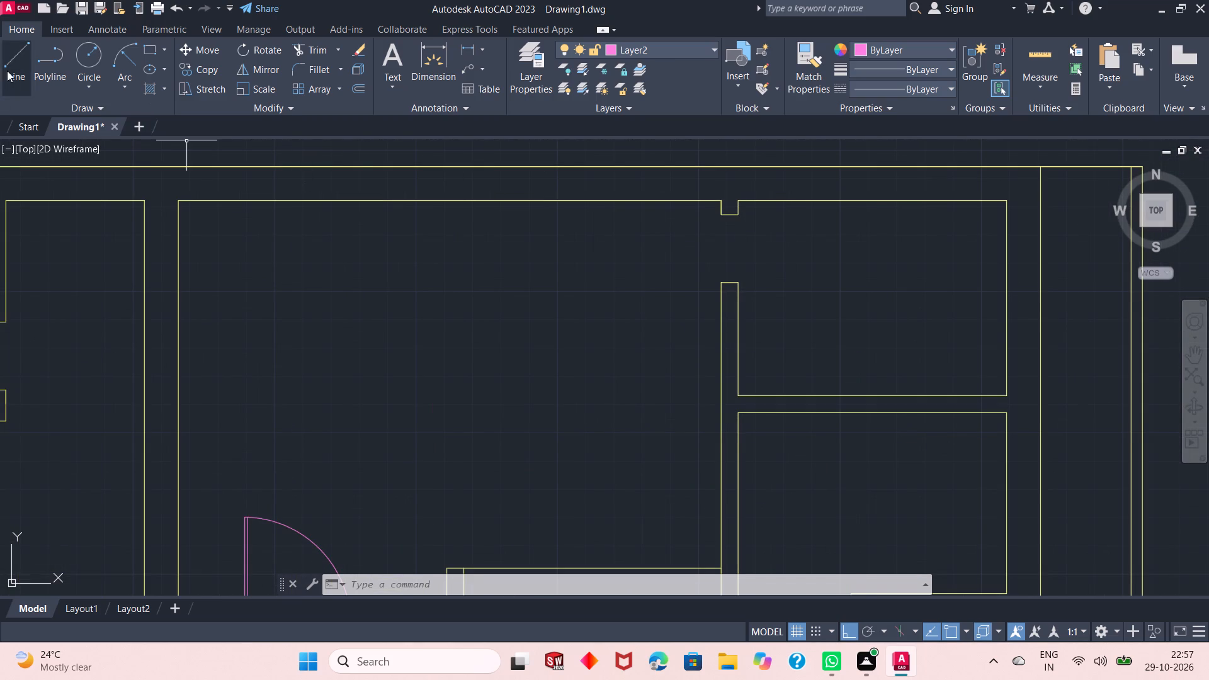
pyautogui.click(7, 71)
pyautogui.scroll(1, 631, 234)
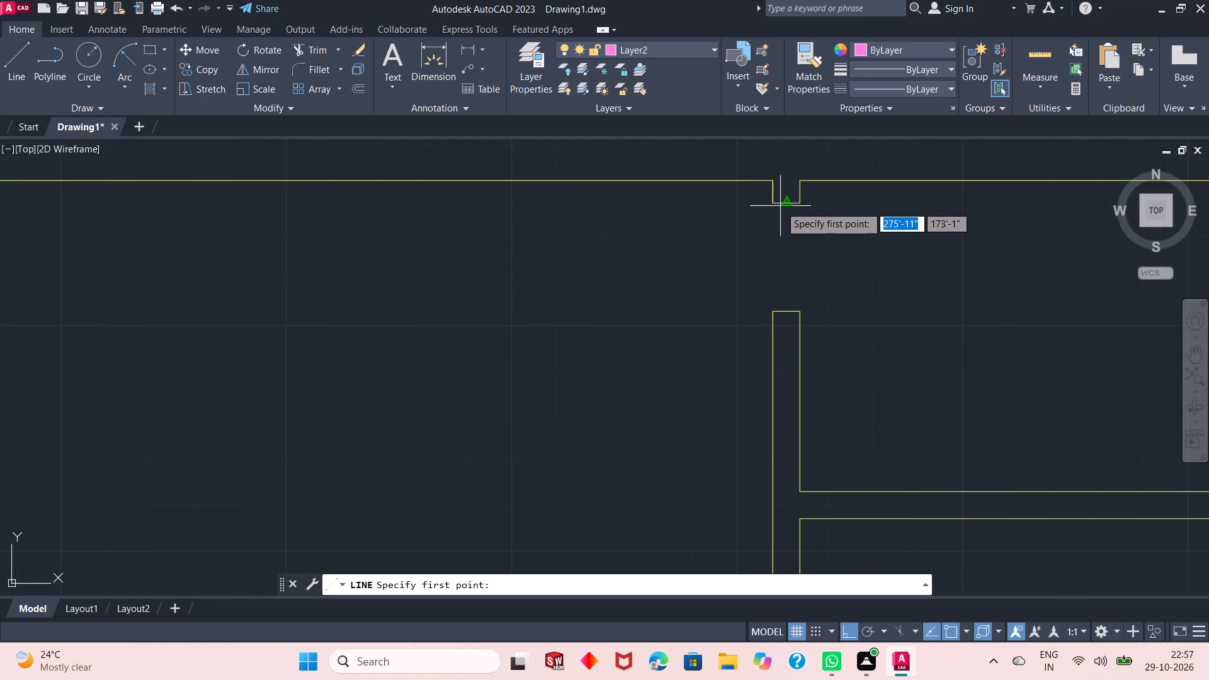
pyautogui.click(790, 200)
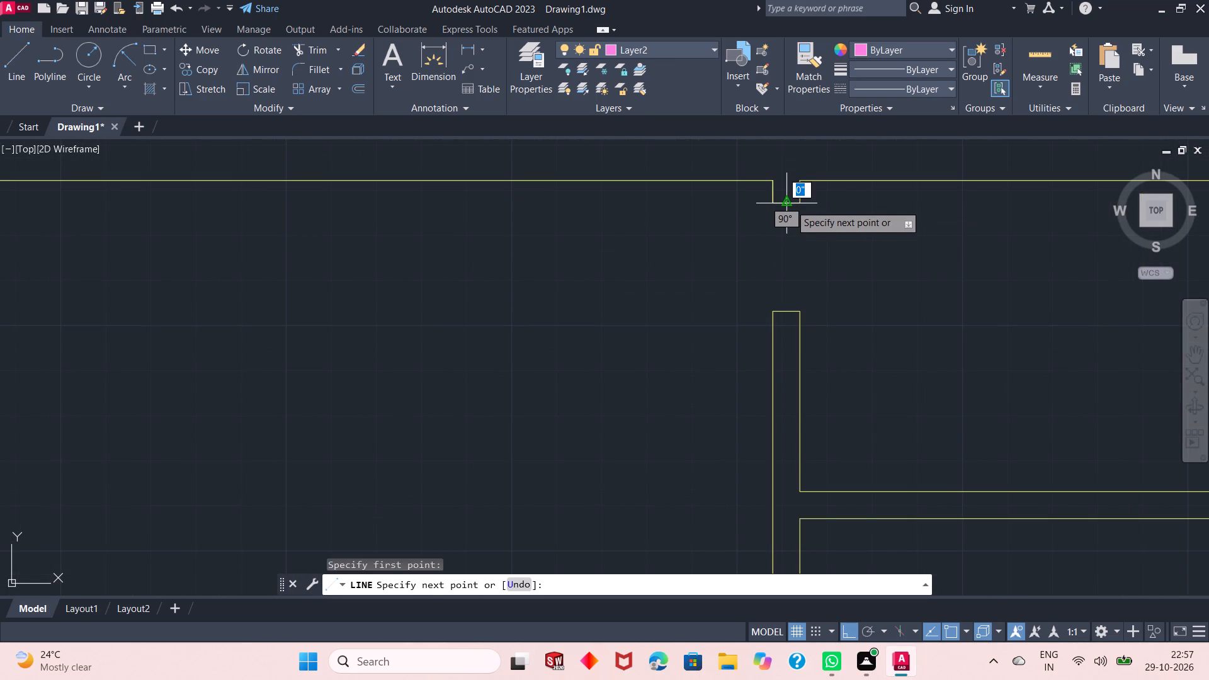
pyautogui.press('.')
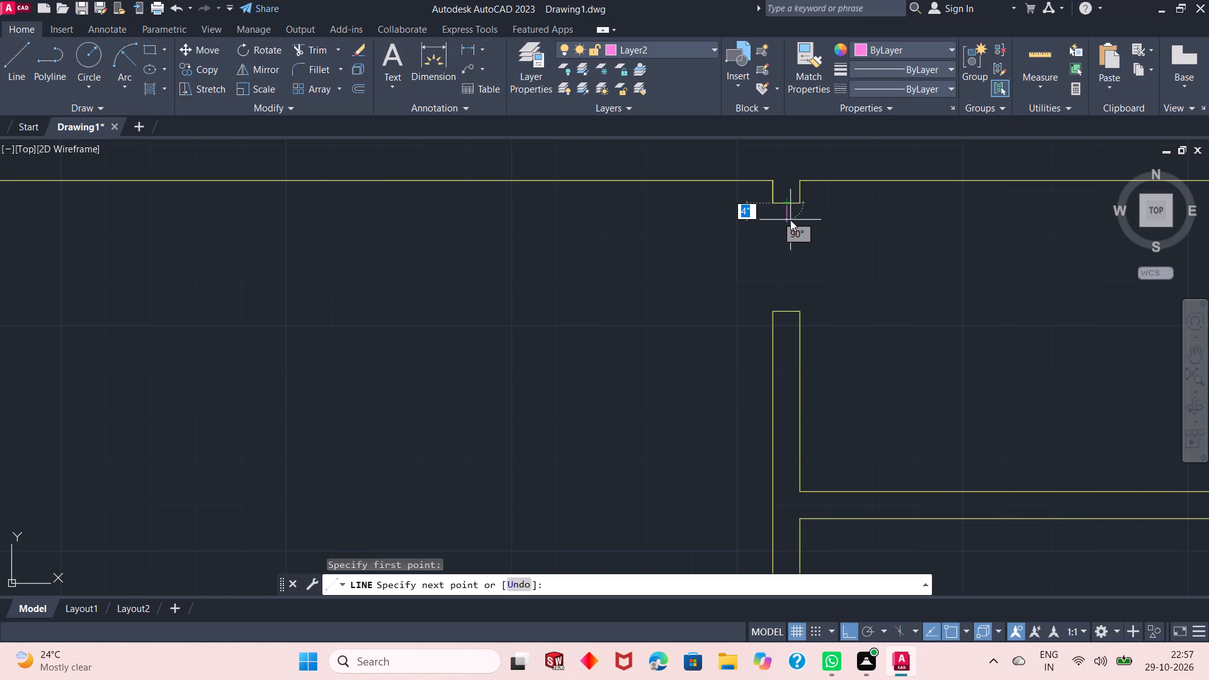
pyautogui.press('5')
pyautogui.hotkey('shift', '"')
pyautogui.press('Return')
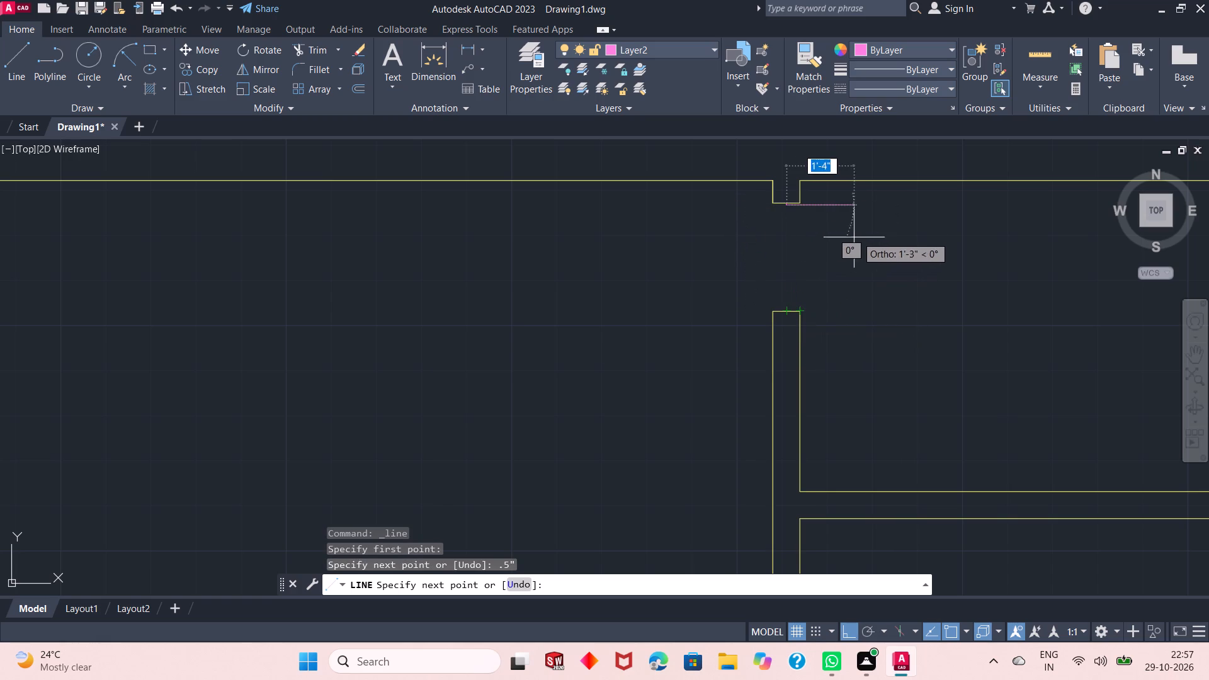
# Continue the northeast corner room's door leaf 2' east, 1" south, and back west to below the north jamb's midpoint.
pyautogui.press('2')
pyautogui.press("'")
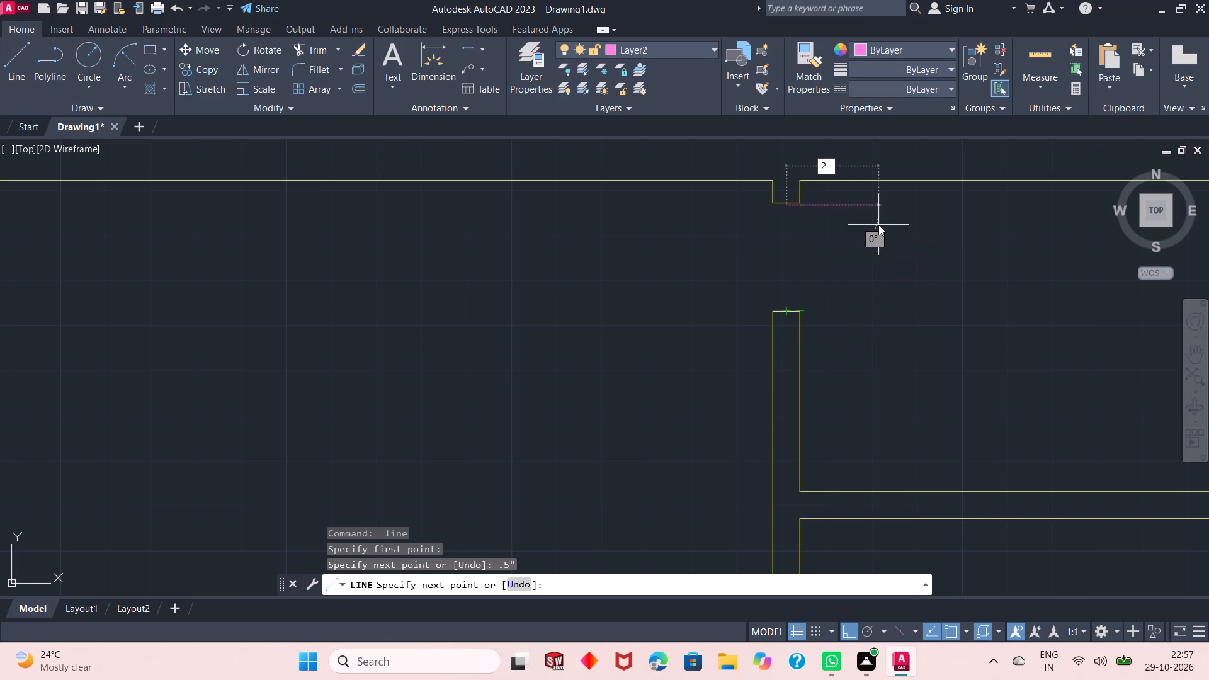
pyautogui.press('Return')
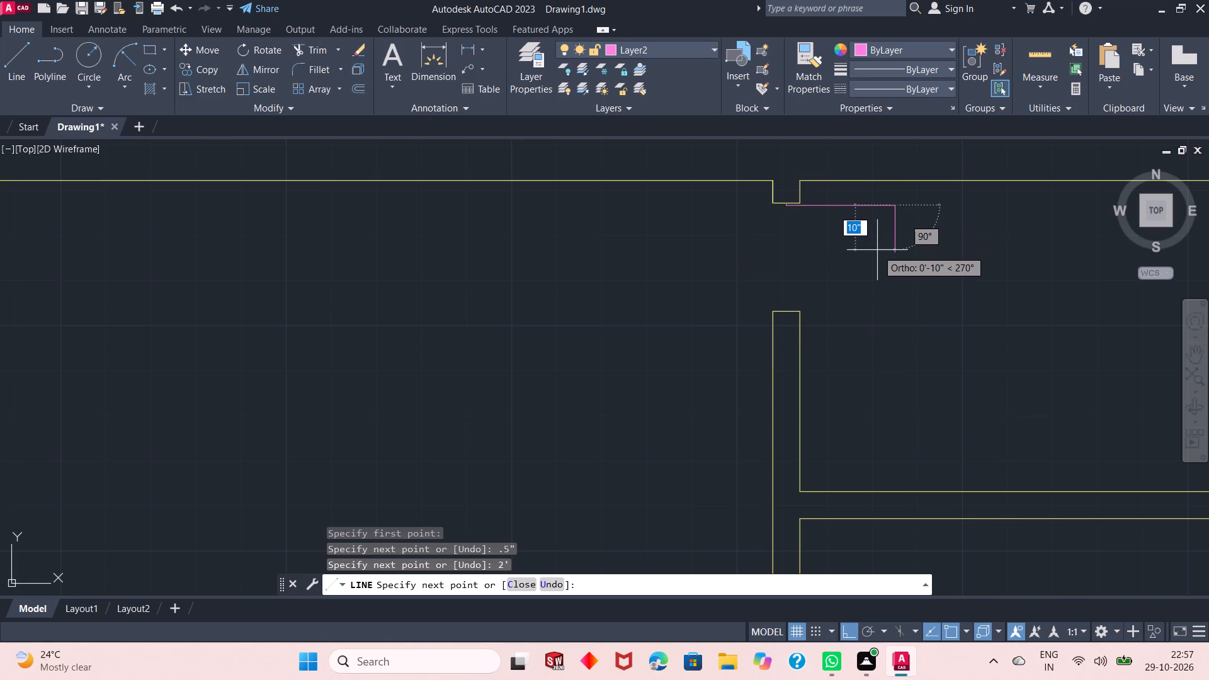
pyautogui.press('1')
pyautogui.hotkey('shift', '"')
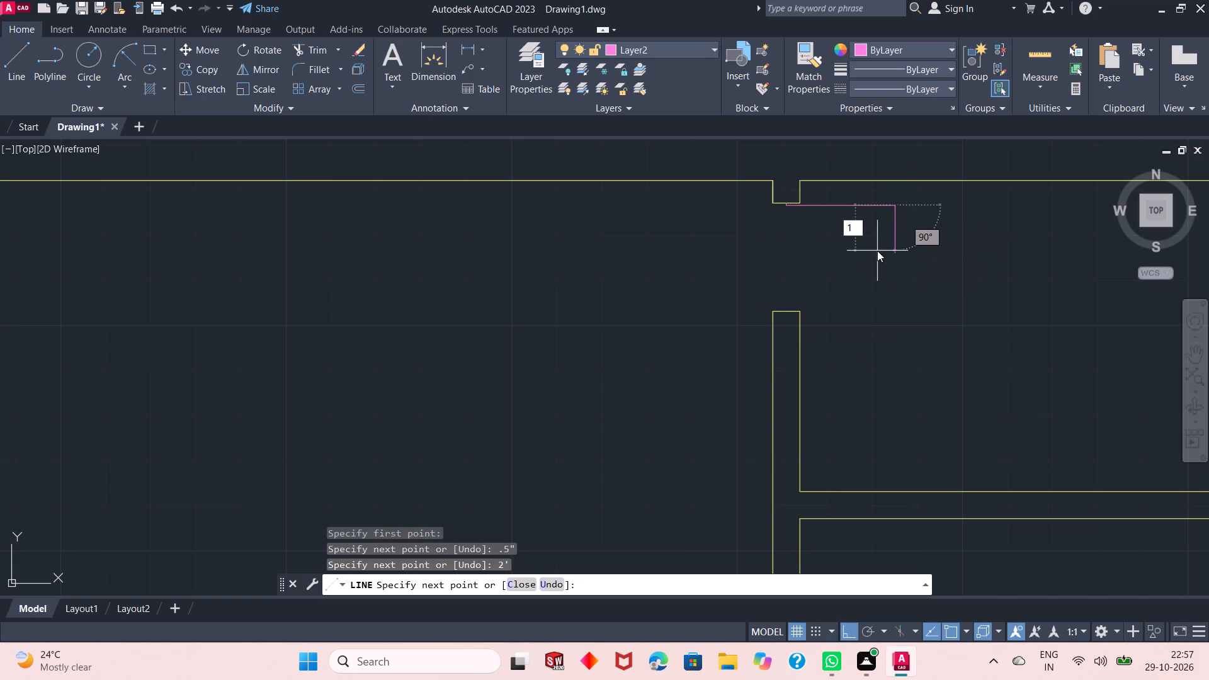
pyautogui.press('Return')
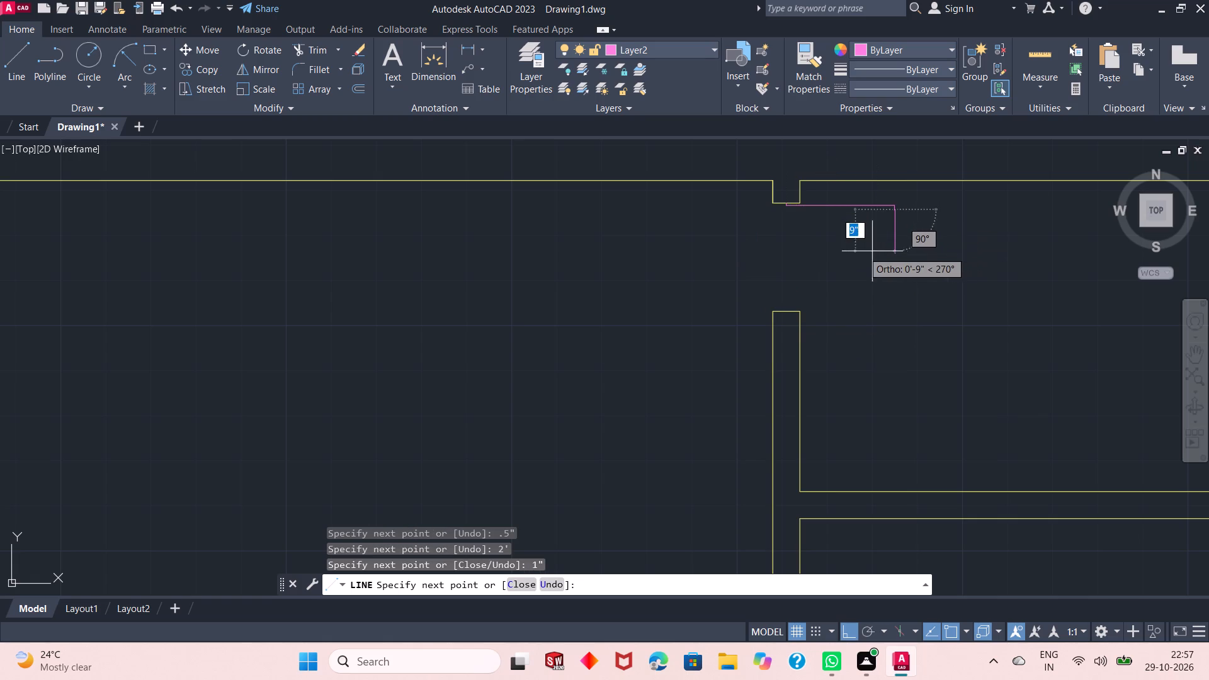
pyautogui.scroll(1, 755, 229)
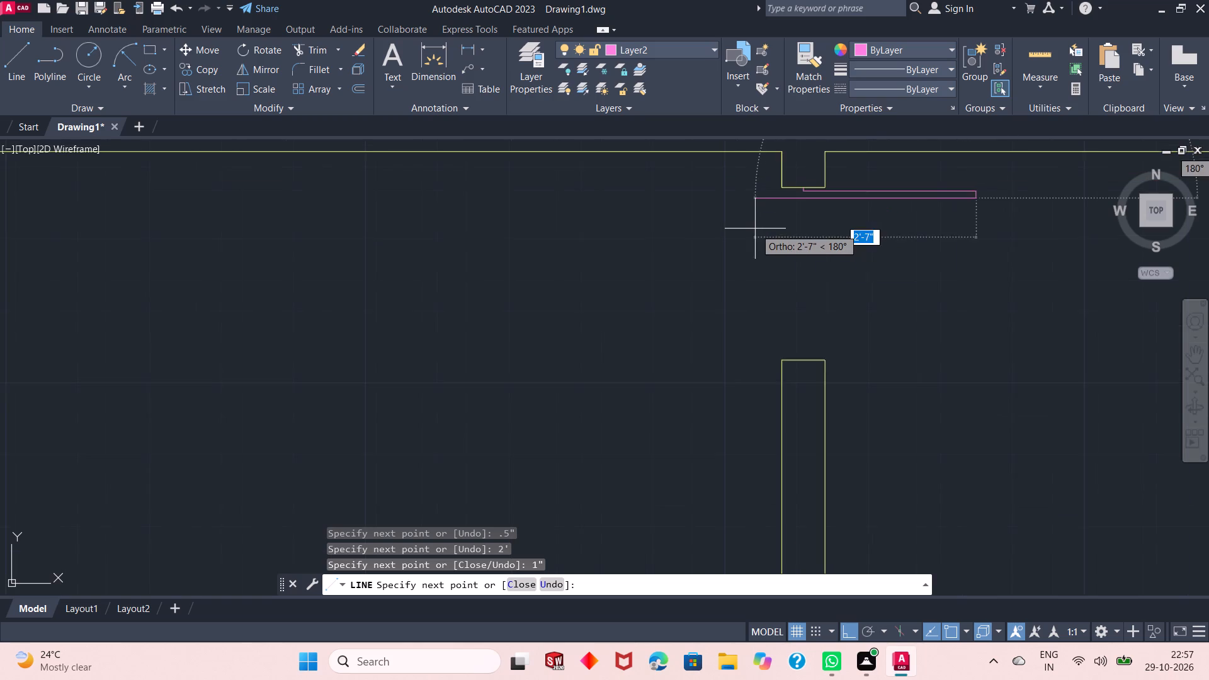
pyautogui.scroll(1, 754, 229)
pyautogui.scroll(1, 826, 184)
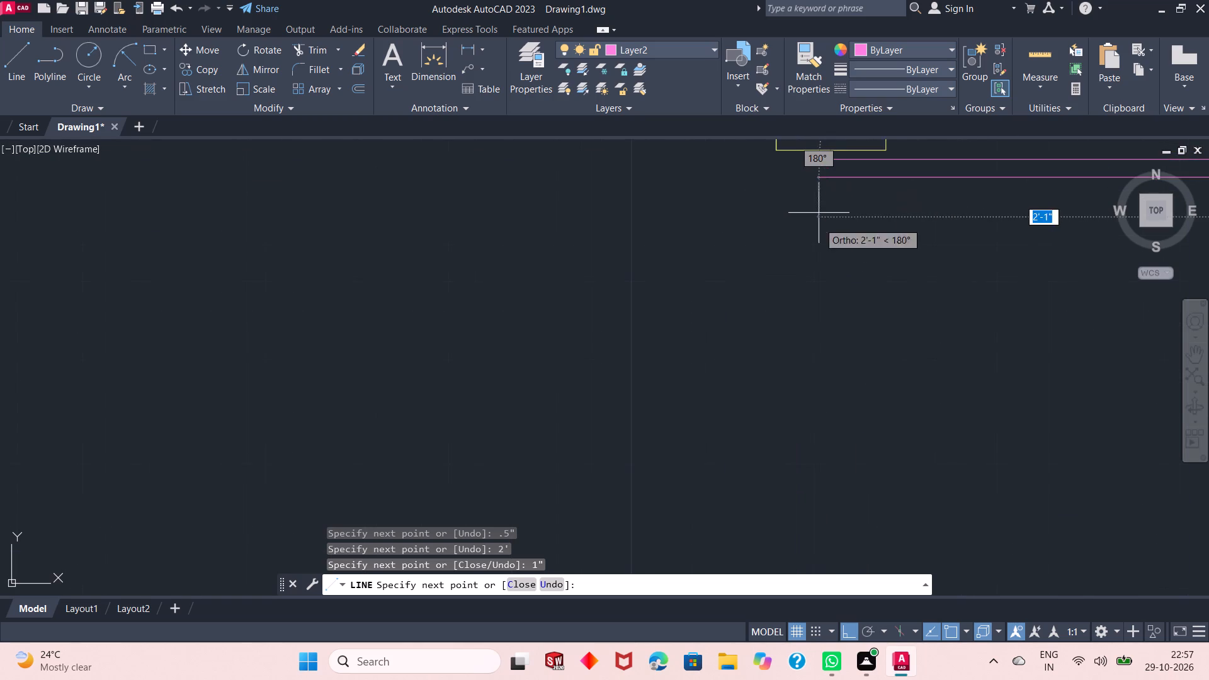
pyautogui.scroll(-2, 833, 351)
pyautogui.scroll(2, 833, 263)
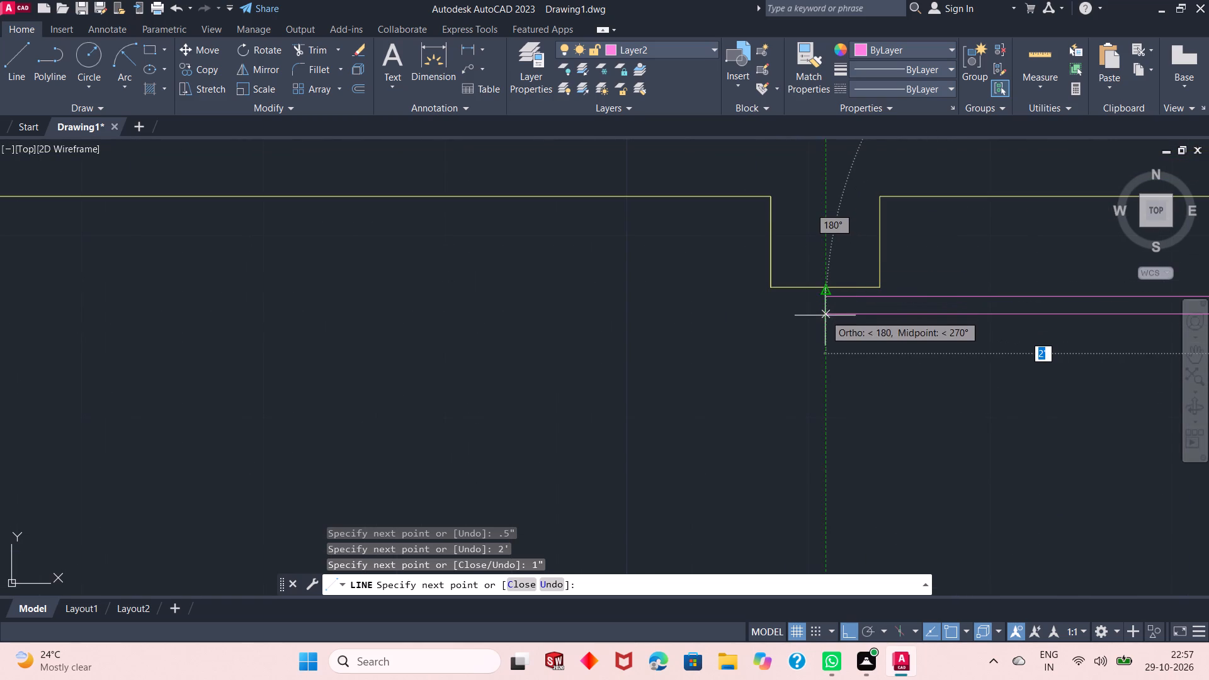
pyautogui.click(825, 317)
pyautogui.press('Return')
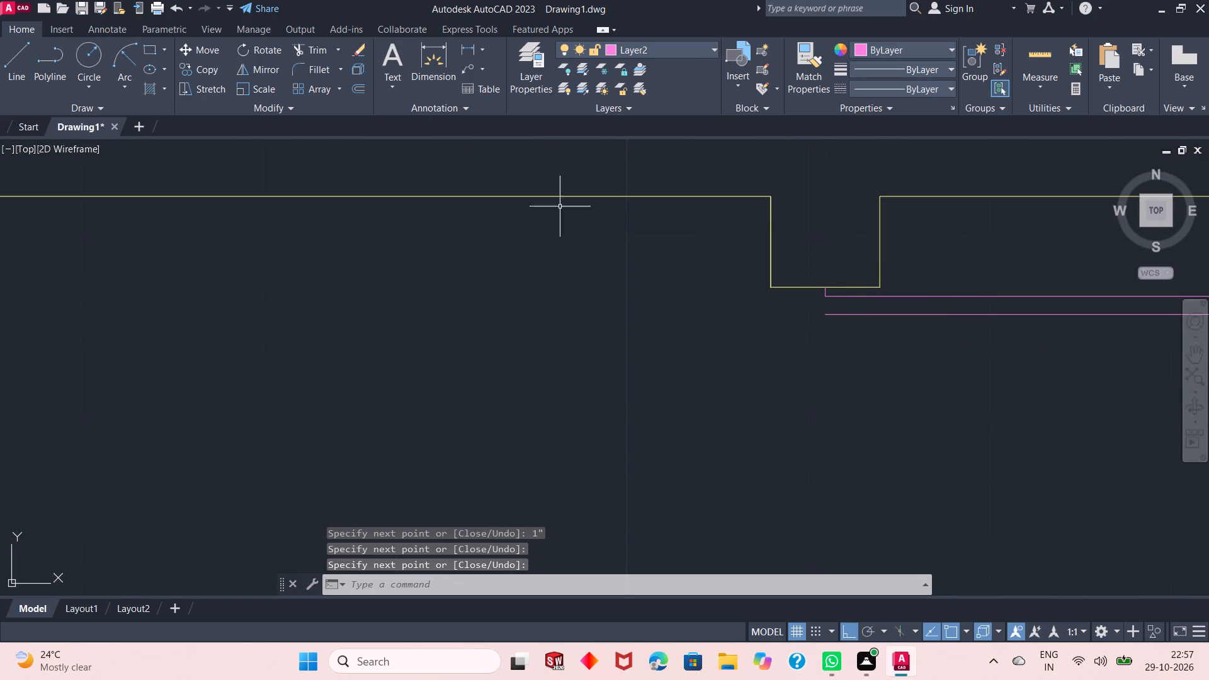
# Close the leaf's west end with a short vertical line between its lower and upper edges.
pyautogui.press('Return')
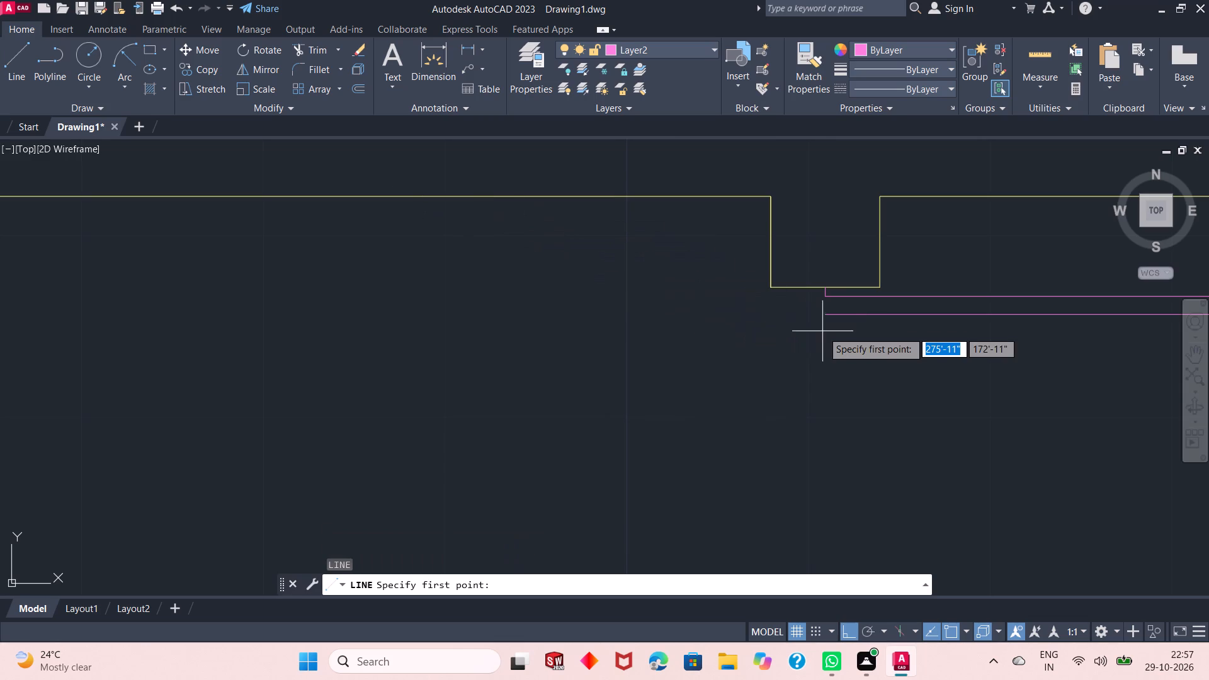
pyautogui.click(822, 312)
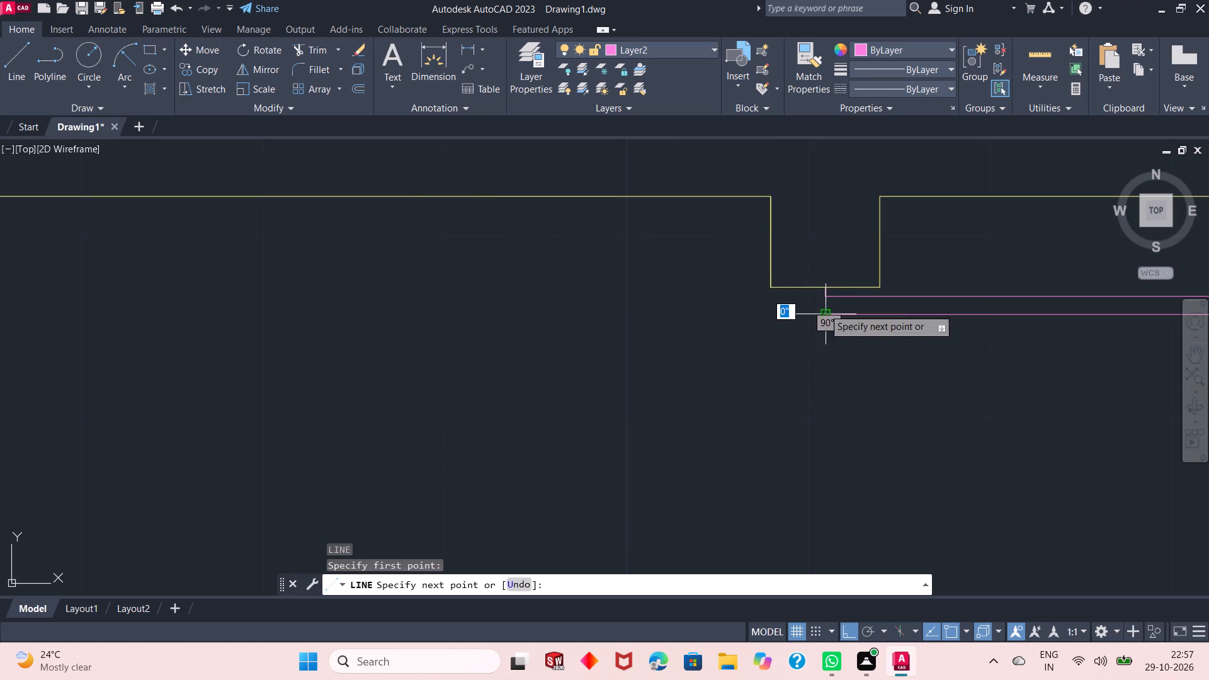
pyautogui.click(825, 300)
pyautogui.rightClick(825, 300)
pyautogui.click(849, 307)
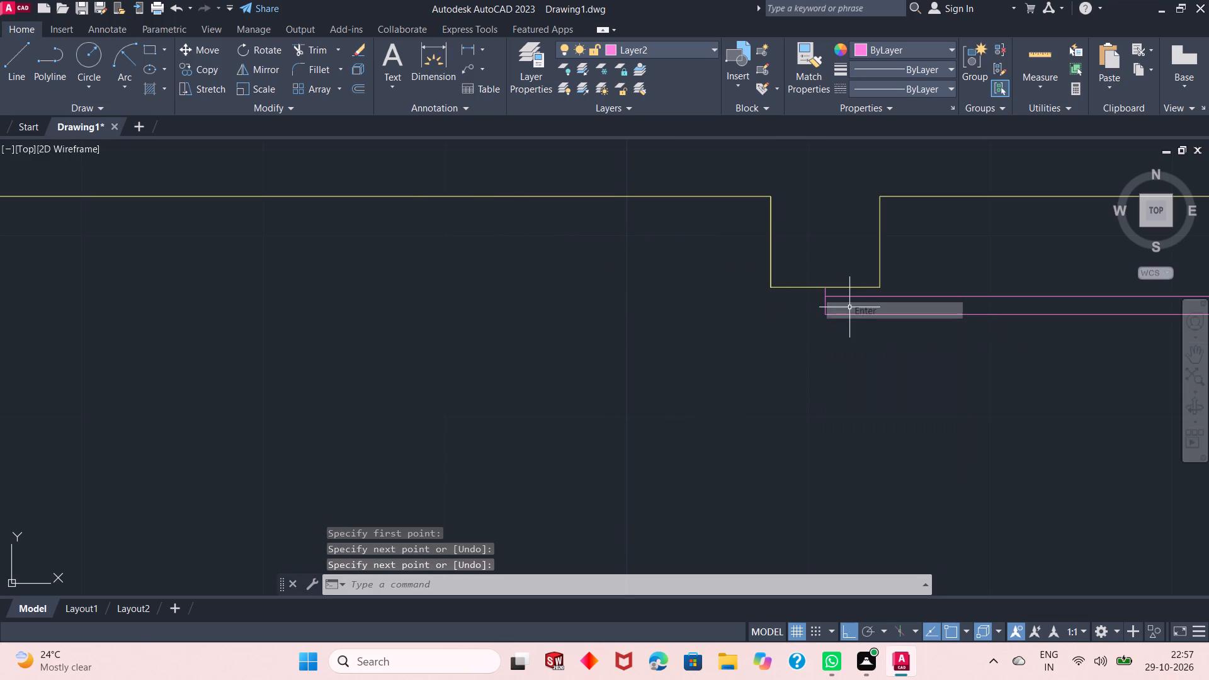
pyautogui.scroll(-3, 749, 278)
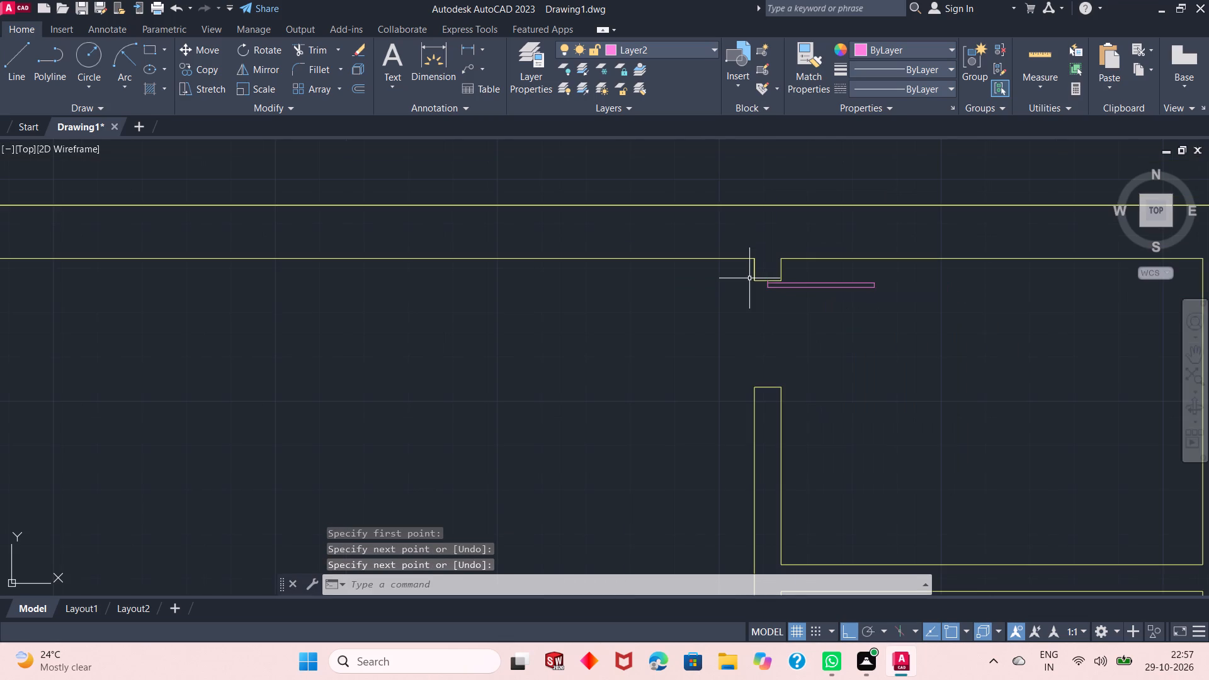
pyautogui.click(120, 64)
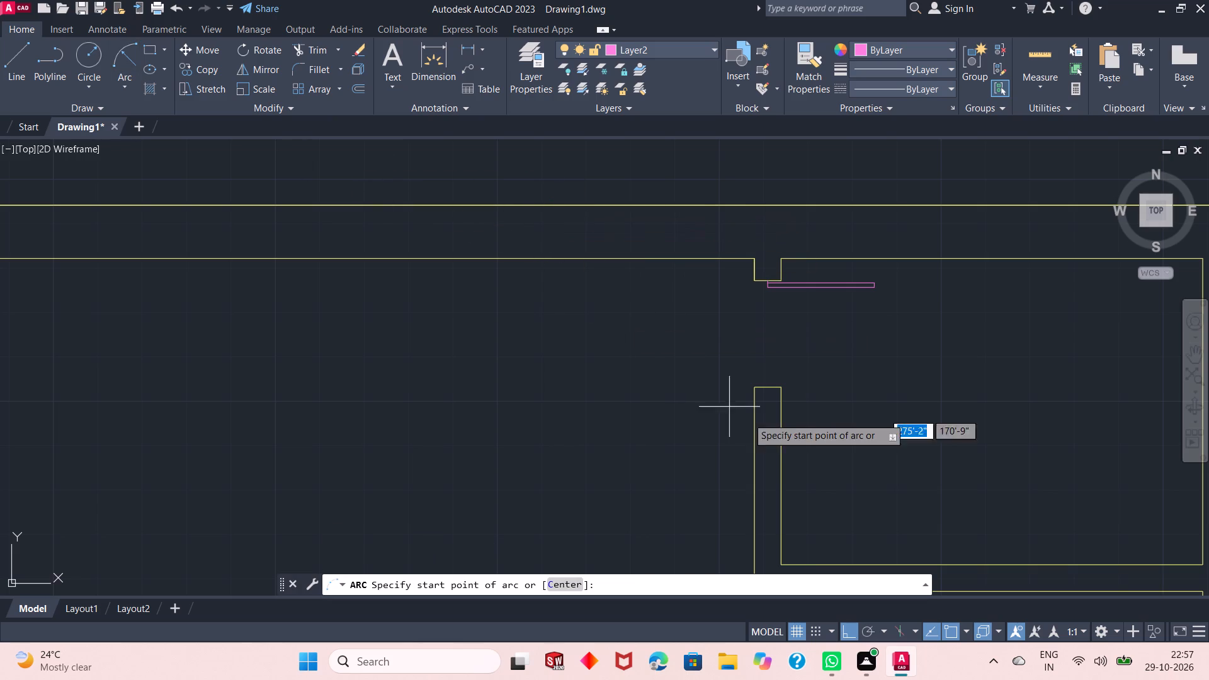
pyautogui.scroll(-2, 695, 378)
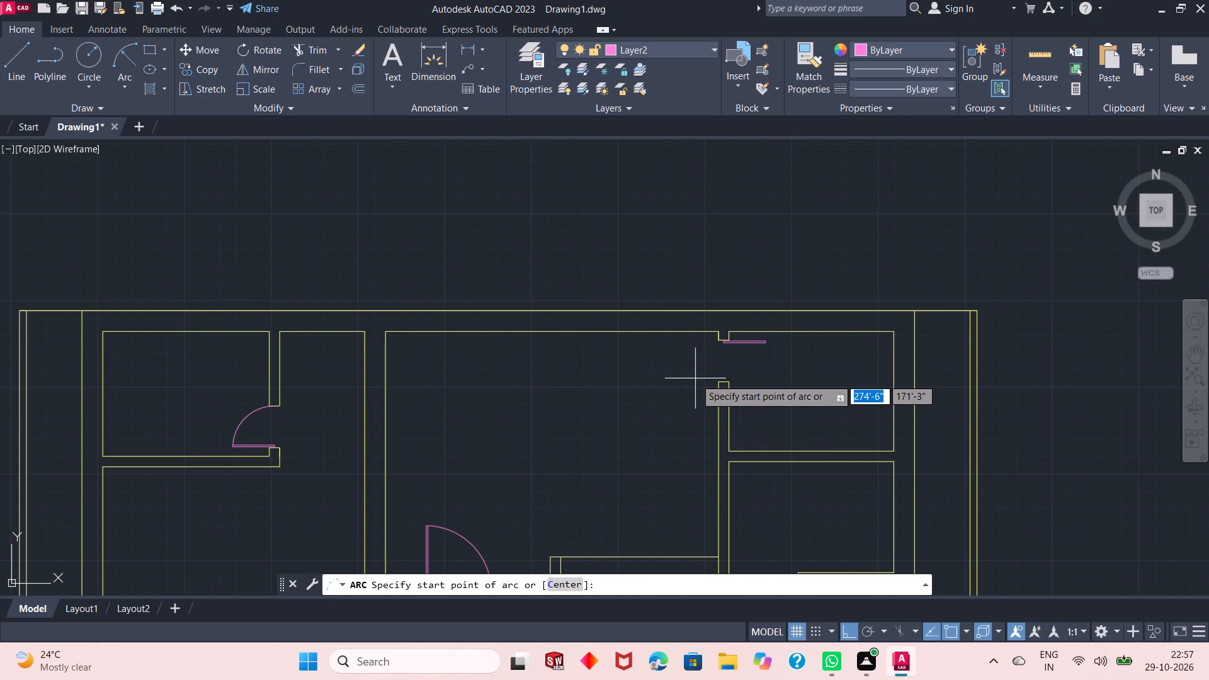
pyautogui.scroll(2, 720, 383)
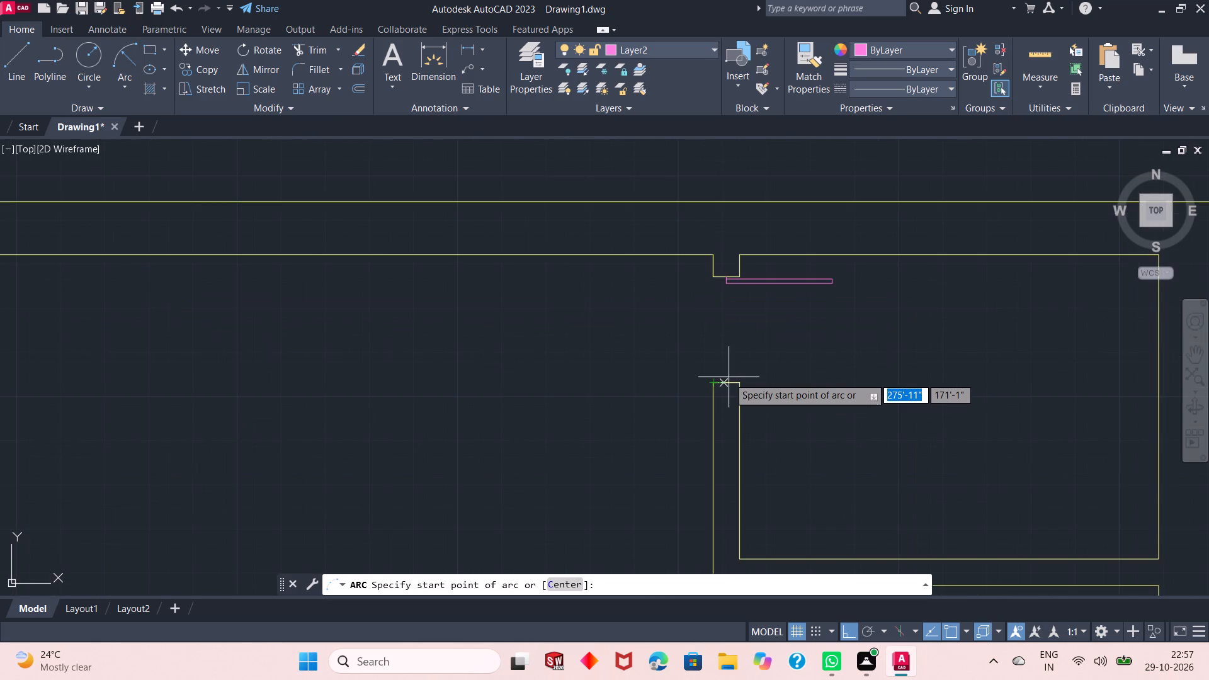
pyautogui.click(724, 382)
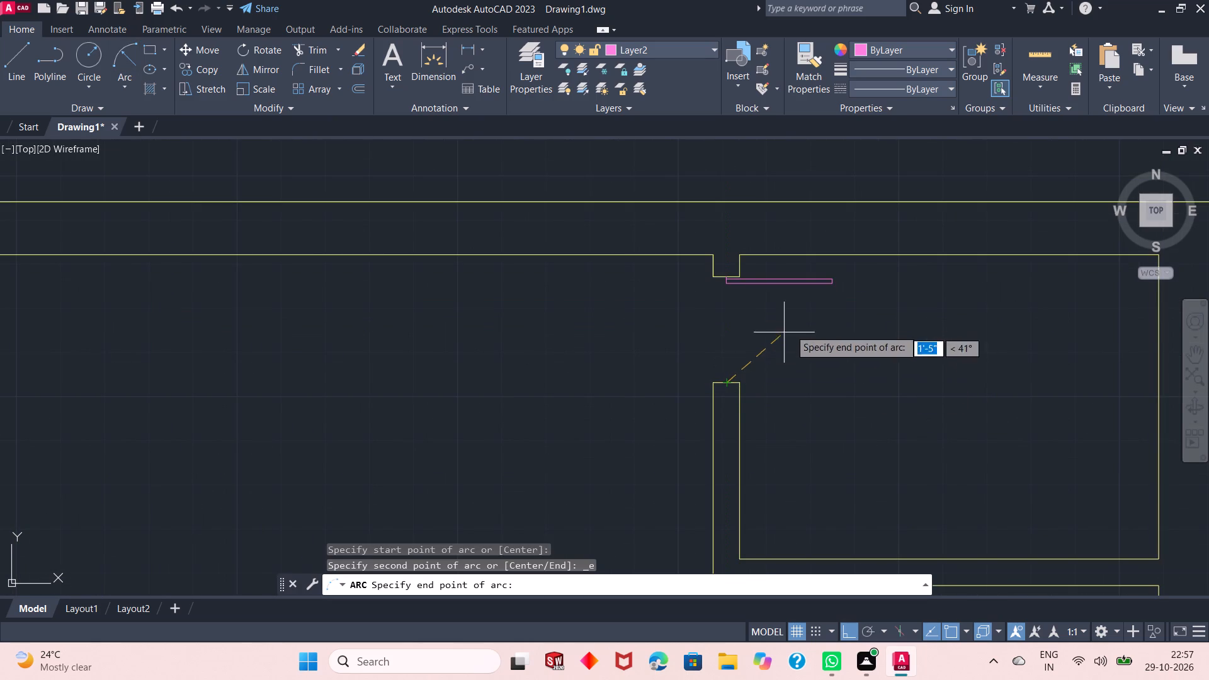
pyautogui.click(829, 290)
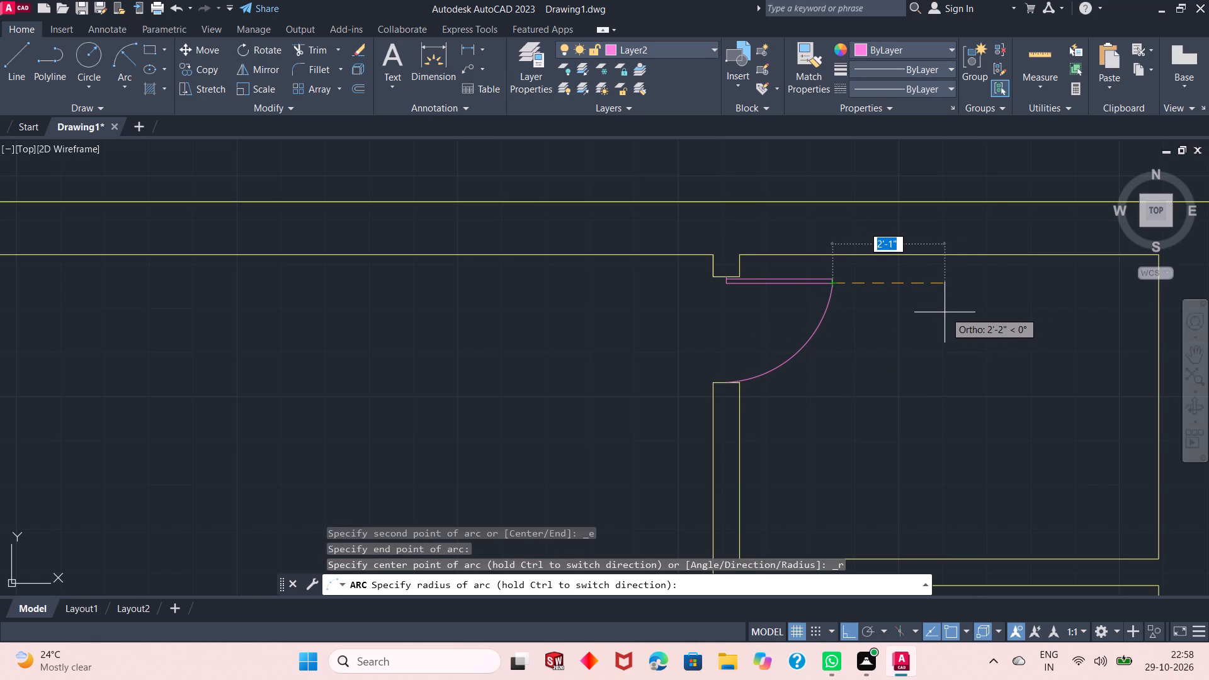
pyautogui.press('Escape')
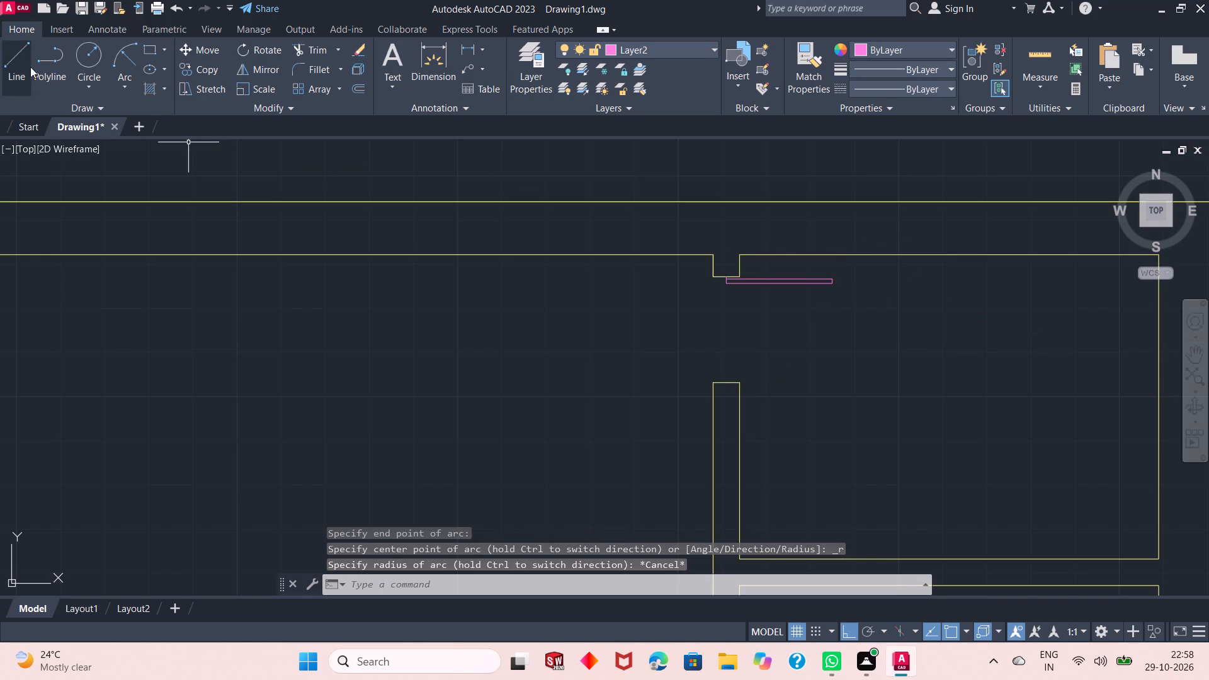
# Check the doorway's width with a temporary line north from the south jamb's midpoint.
pyautogui.click(20, 64)
pyautogui.click(720, 382)
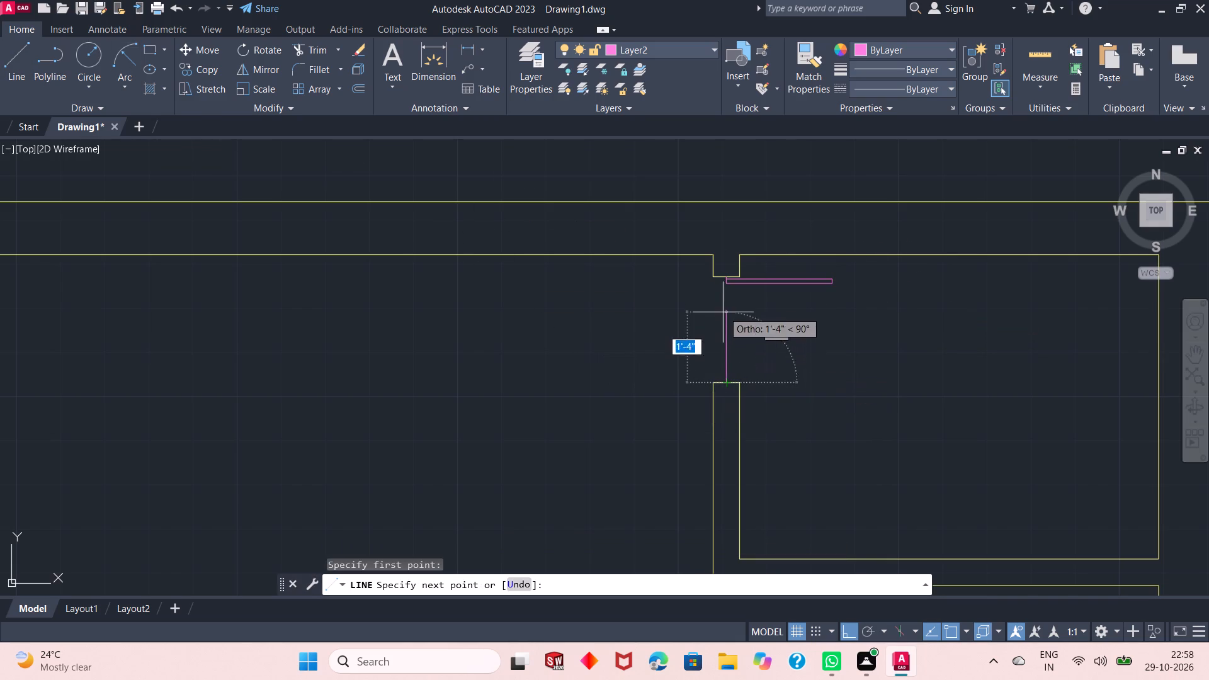
pyautogui.press('Escape')
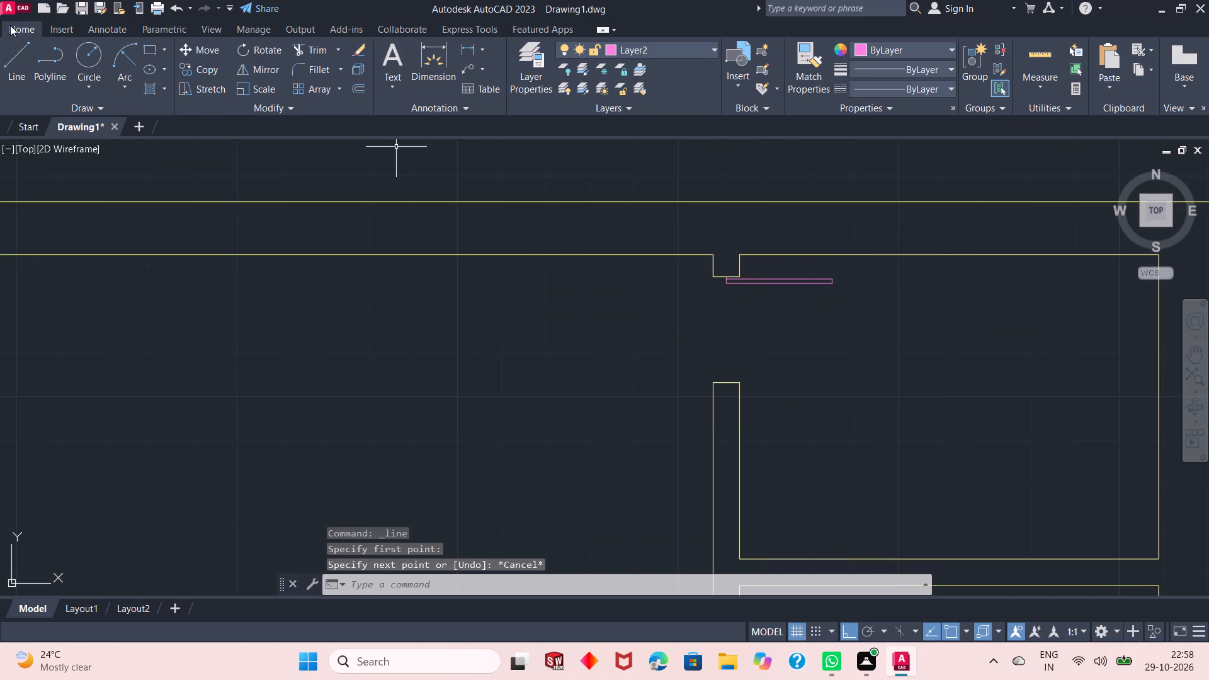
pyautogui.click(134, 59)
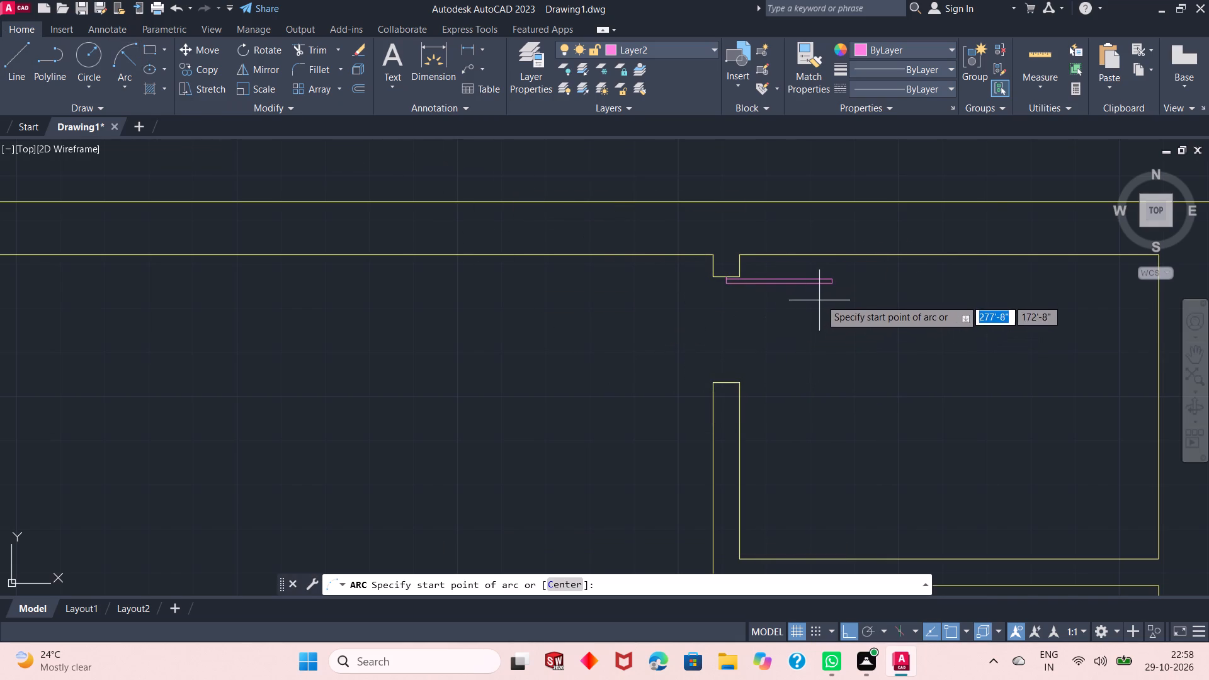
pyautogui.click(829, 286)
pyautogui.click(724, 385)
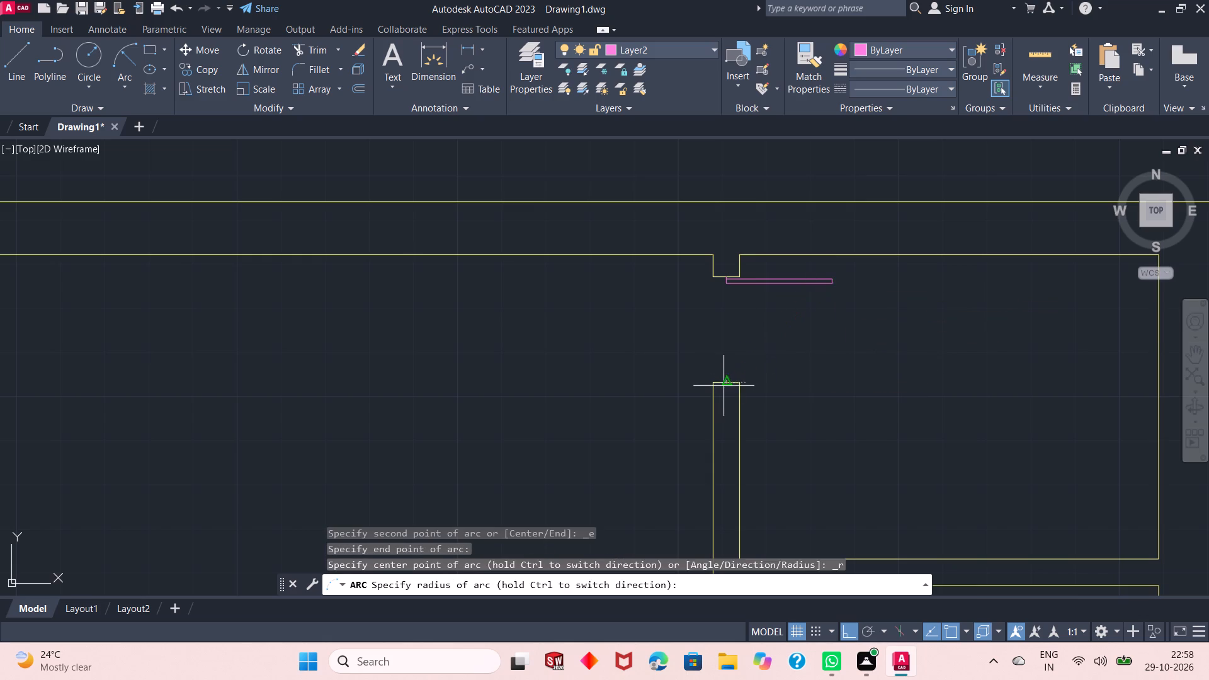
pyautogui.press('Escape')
# Draw the door's swing arc with a 2' radius from the south jamb's midpoint to the leaf's lower east corner, using Start, End, Radius.
pyautogui.click(125, 65)
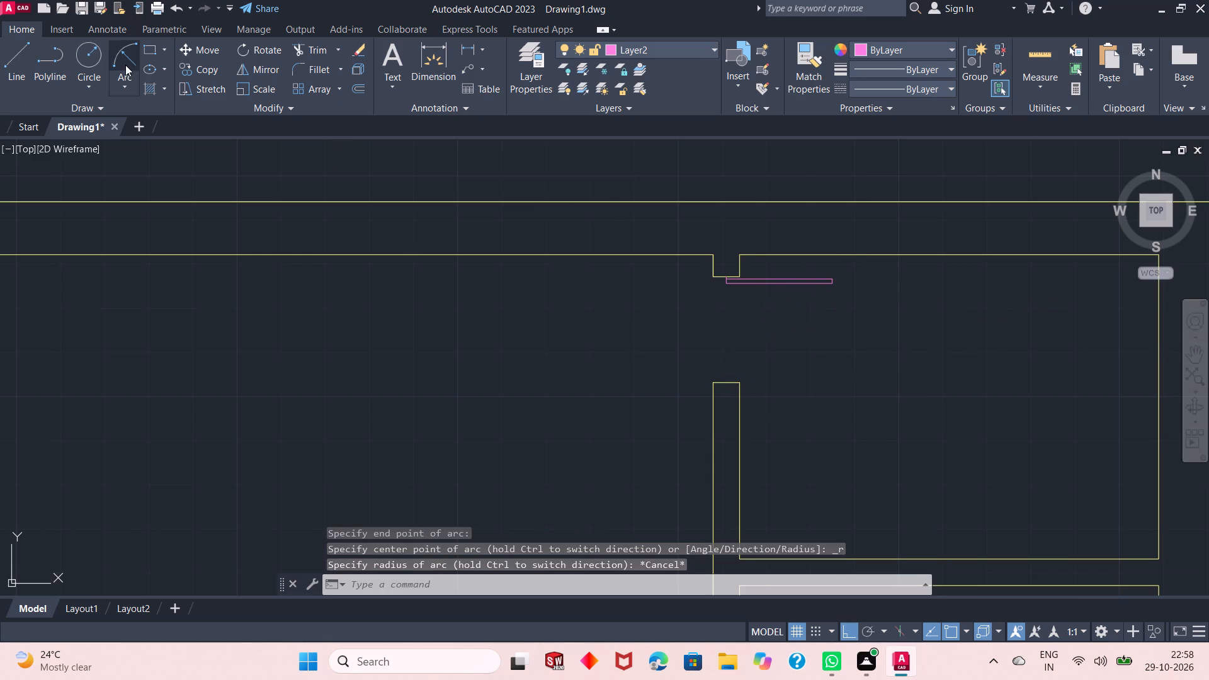
pyautogui.click(729, 380)
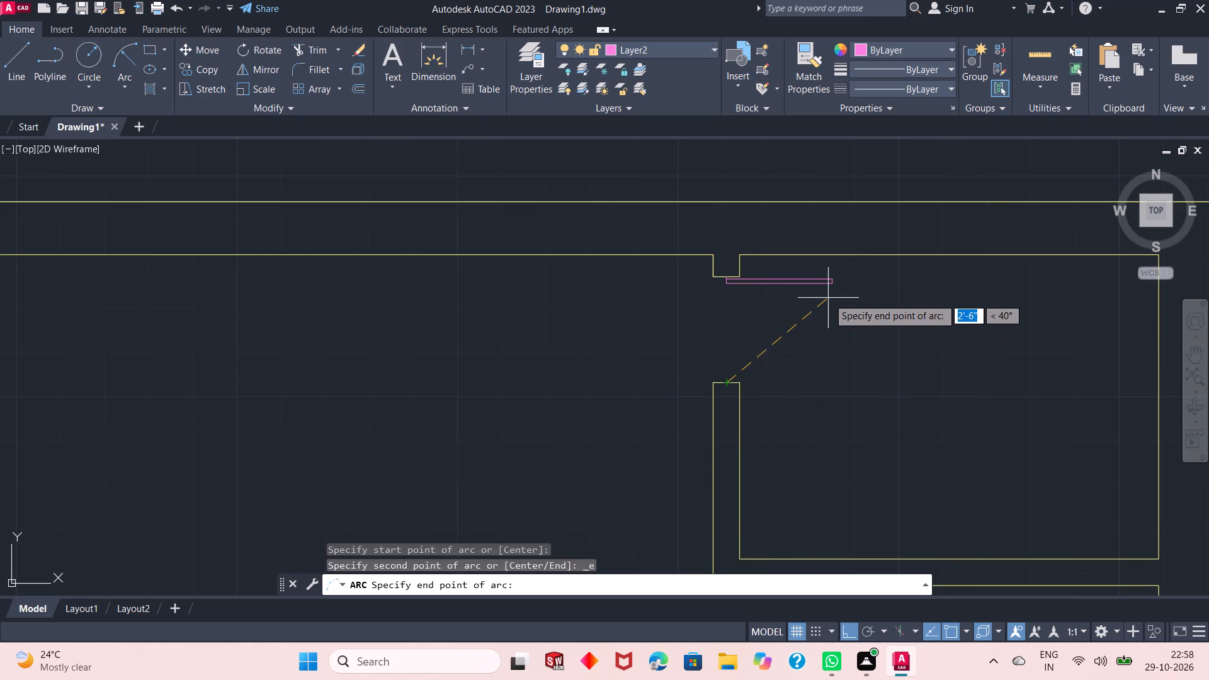
pyautogui.click(832, 288)
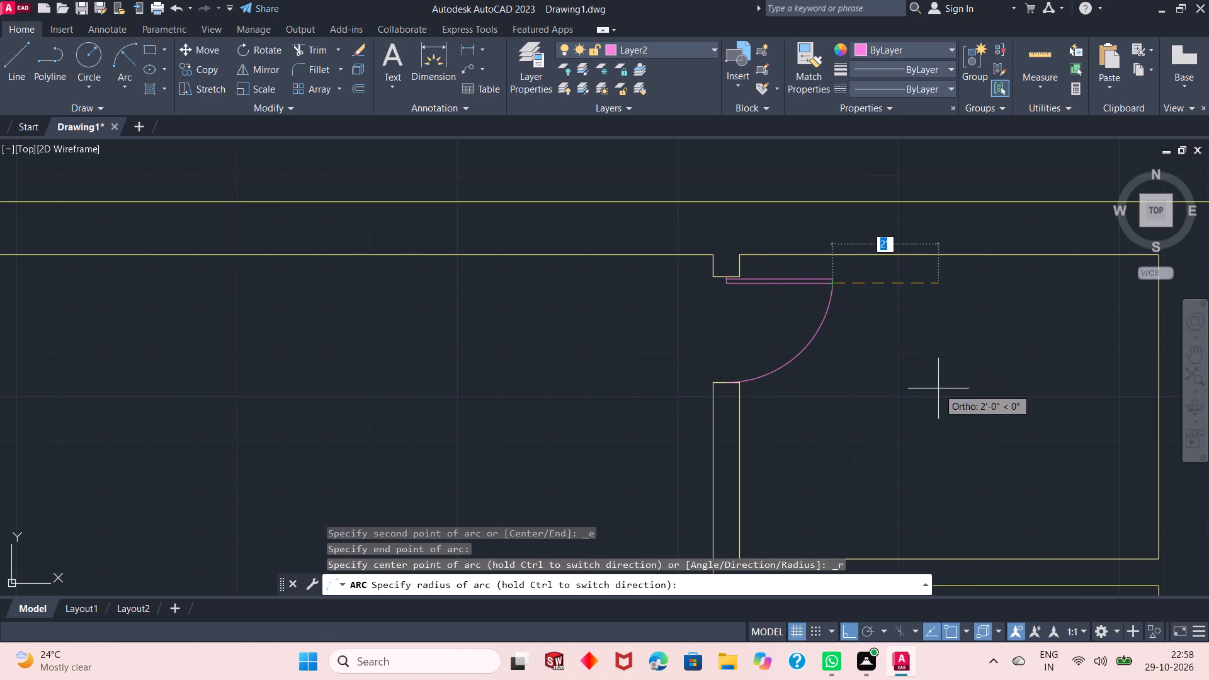
pyautogui.write("2'")
pyautogui.press('Return')
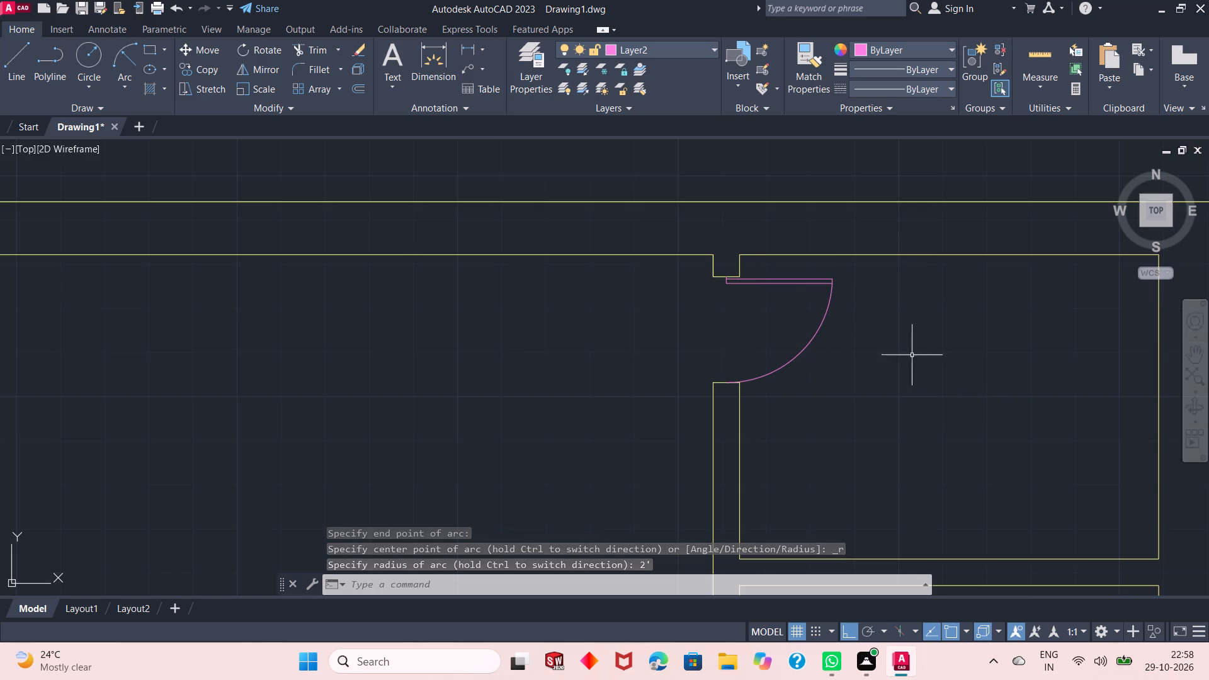
# Start a door leaf at the west jamb's midpoint in the doorway below the northeast corner room, drawing 0.5" east and 2'8" north.
pyautogui.scroll(-3, 811, 259)
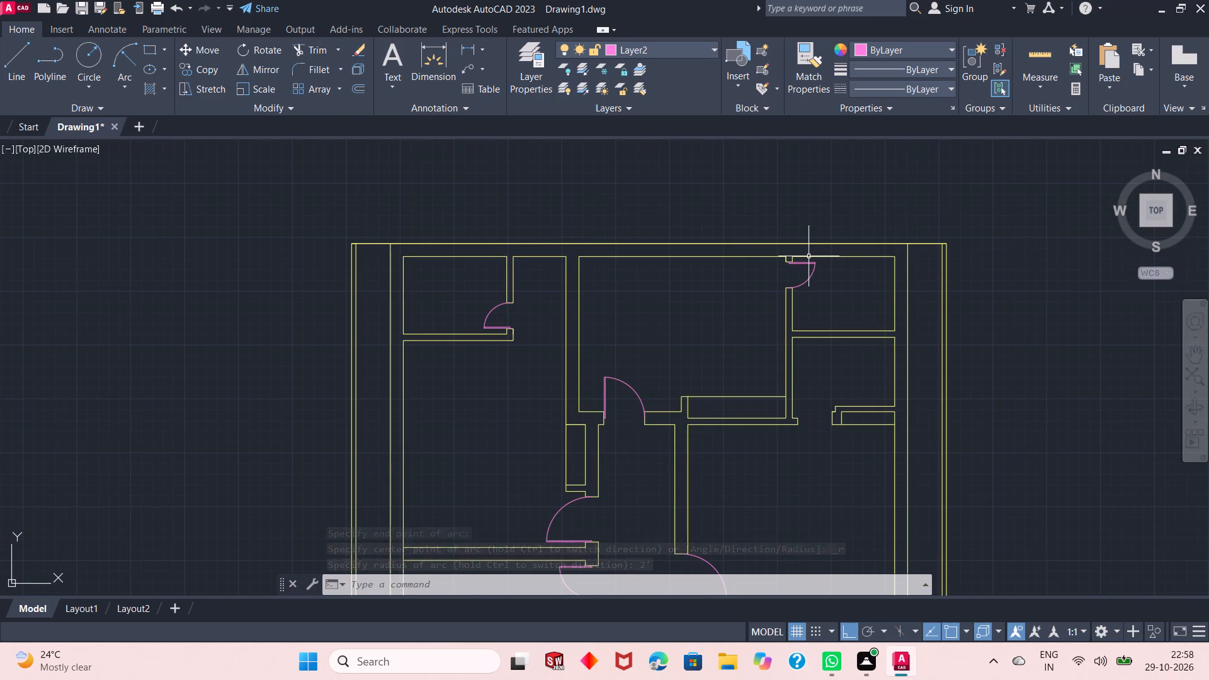
pyautogui.scroll(2, 922, 439)
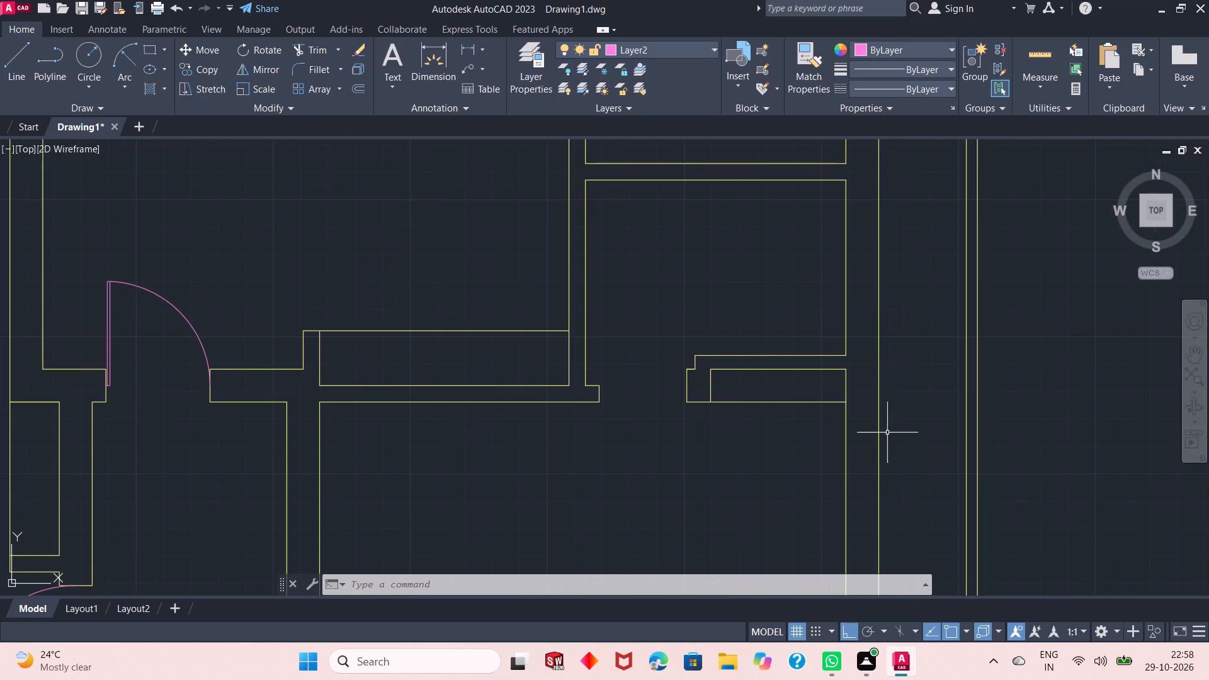
pyautogui.click(17, 69)
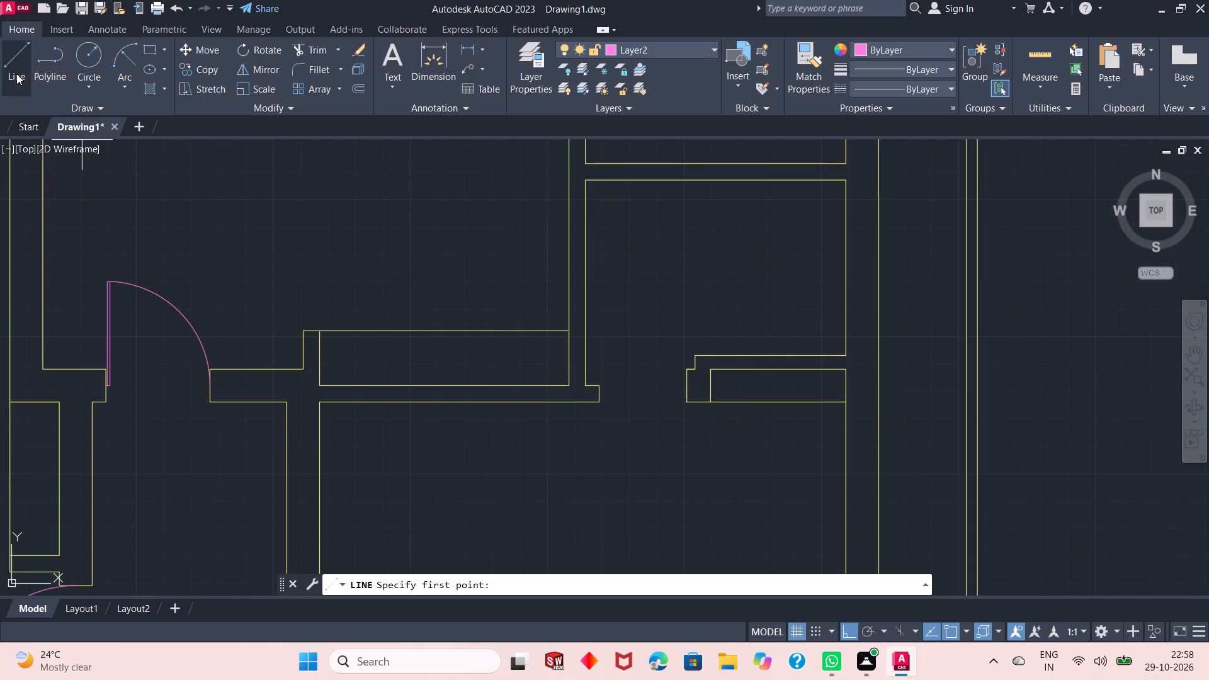
pyautogui.scroll(1, 620, 403)
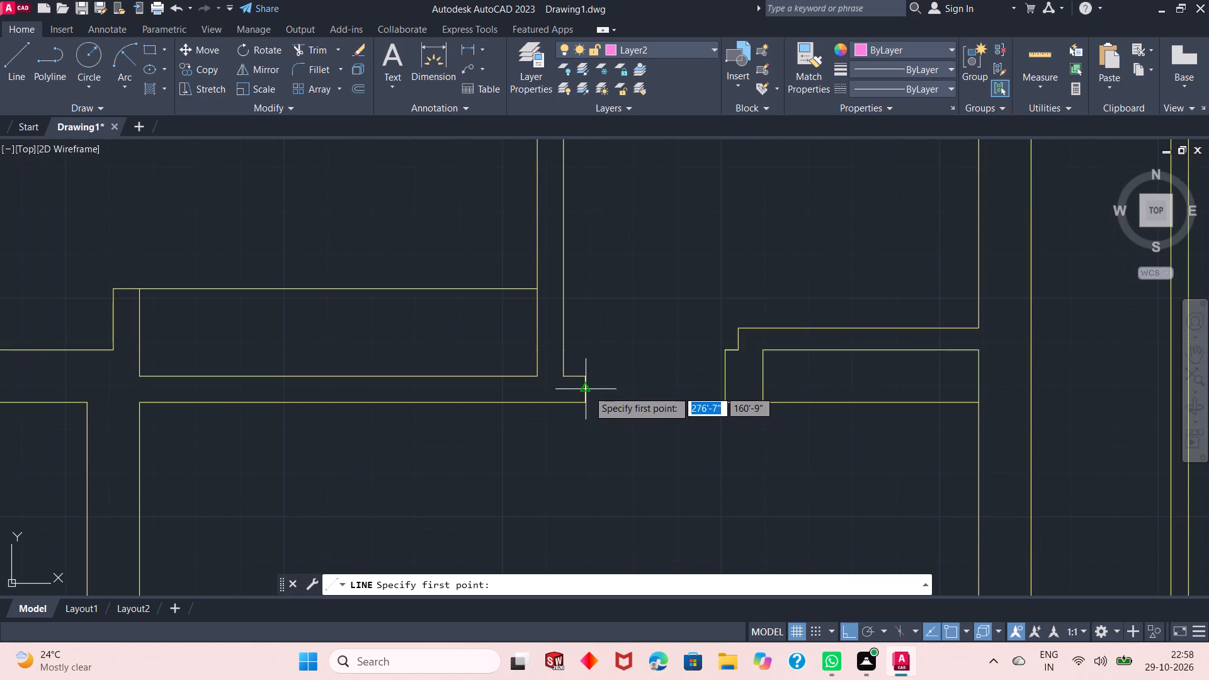
pyautogui.click(588, 392)
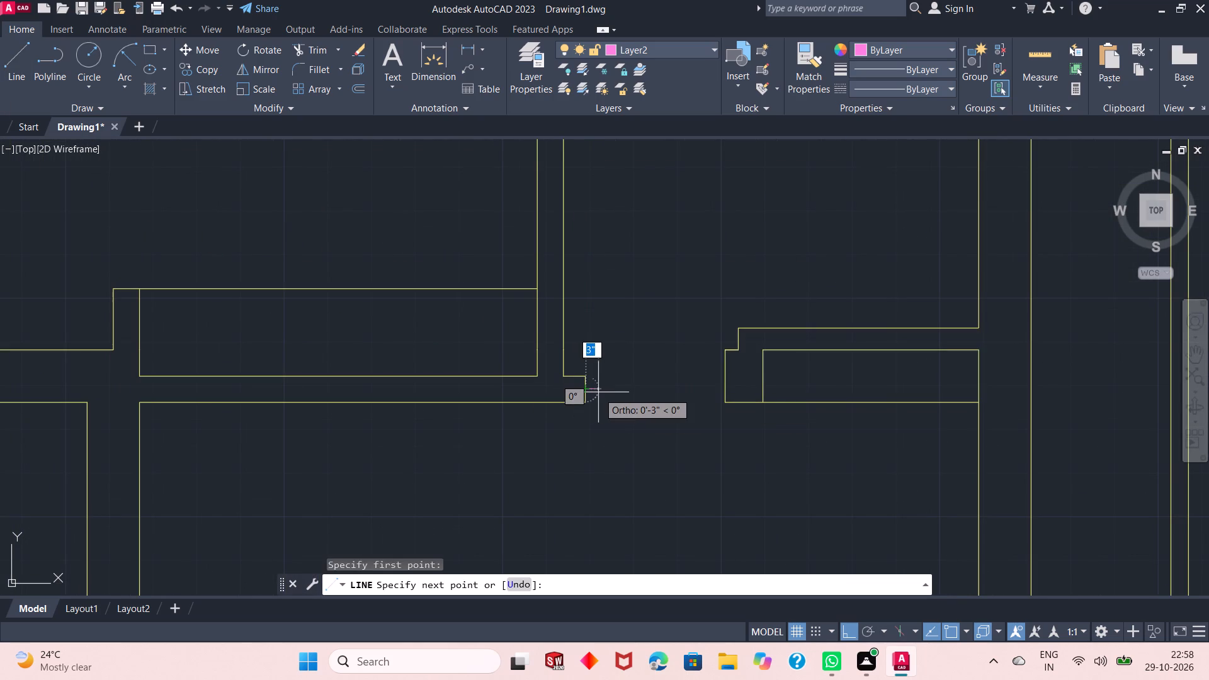
pyautogui.write('.5')
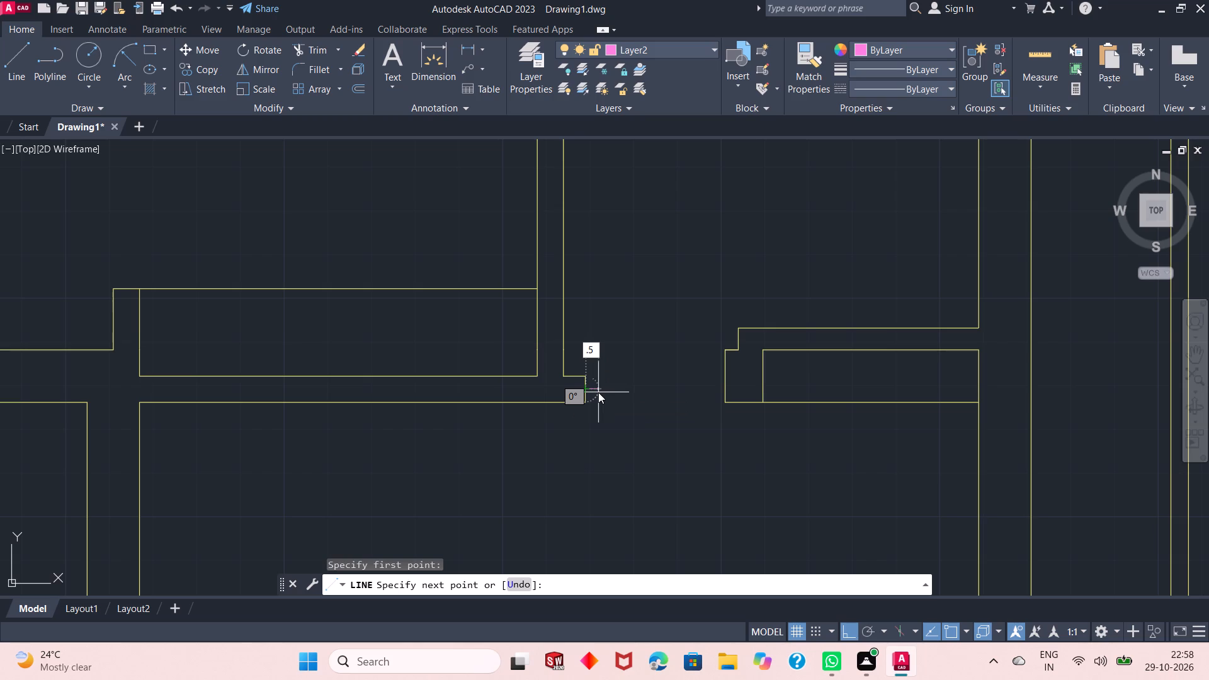
pyautogui.hotkey('shift', '"')
pyautogui.press('Return')
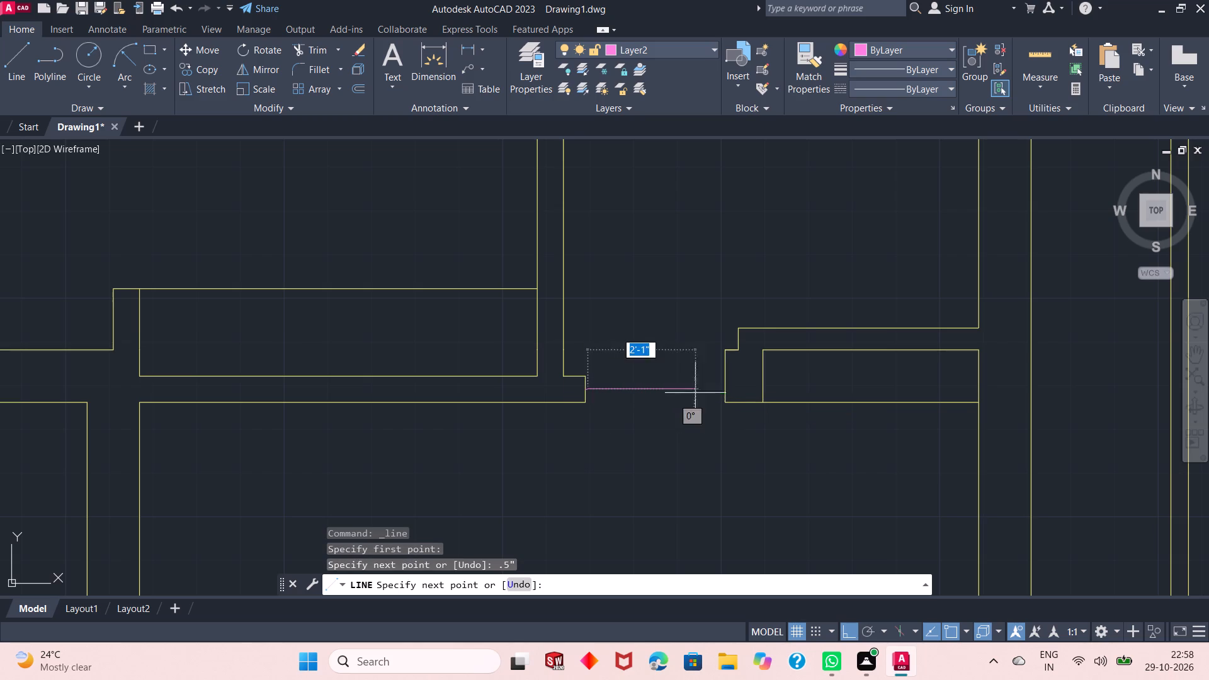
pyautogui.scroll(3, 596, 402)
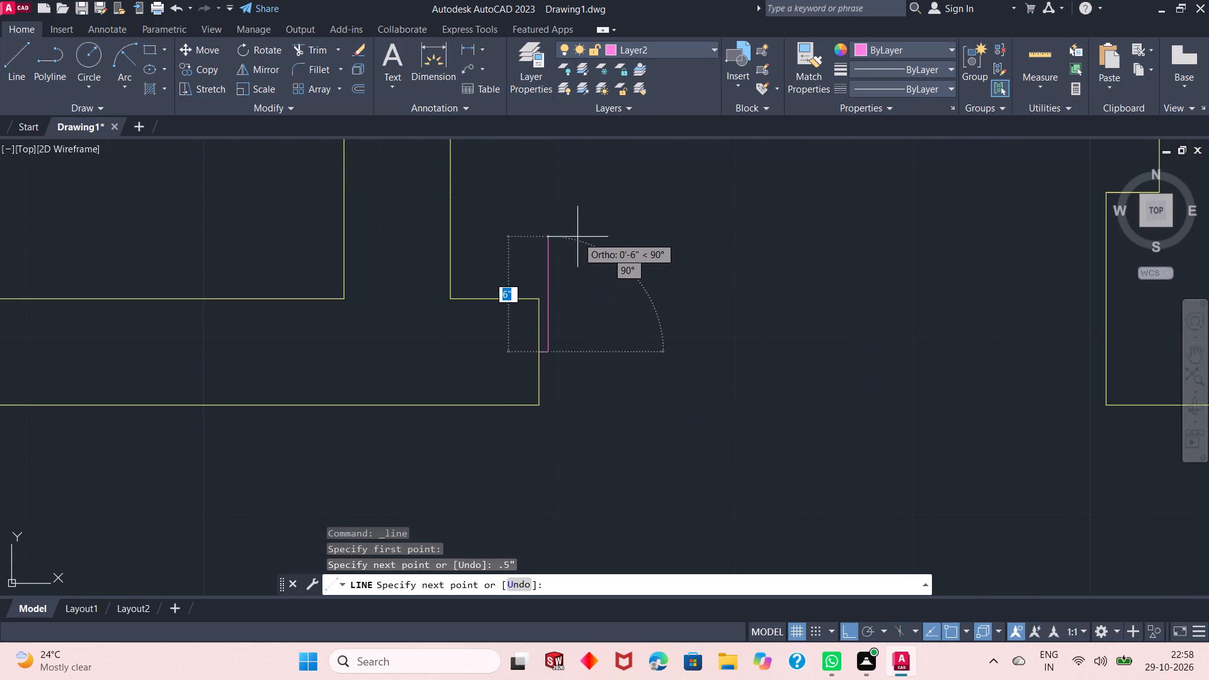
pyautogui.press('2')
pyautogui.write("'8")
pyautogui.hotkey('shift', '"')
pyautogui.press('Return')
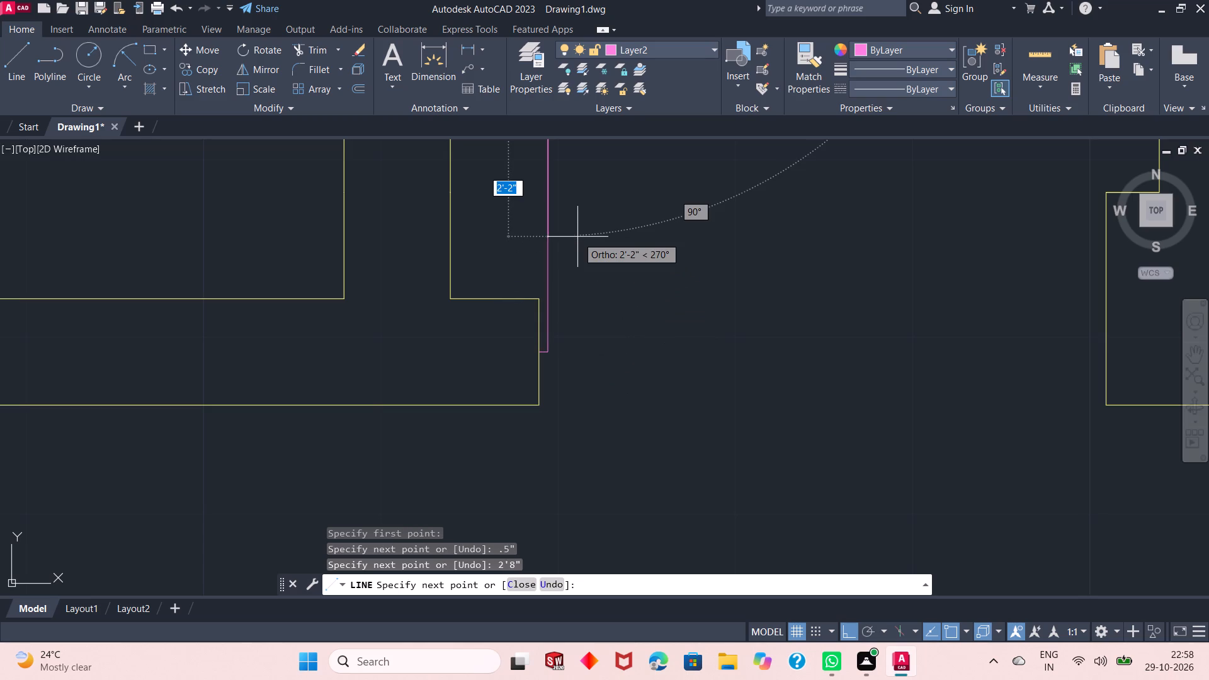
# Finish the leaf outline 1" east, south to the jamb midpoint's level, and west to close its lower end.
pyautogui.scroll(-2, 613, 451)
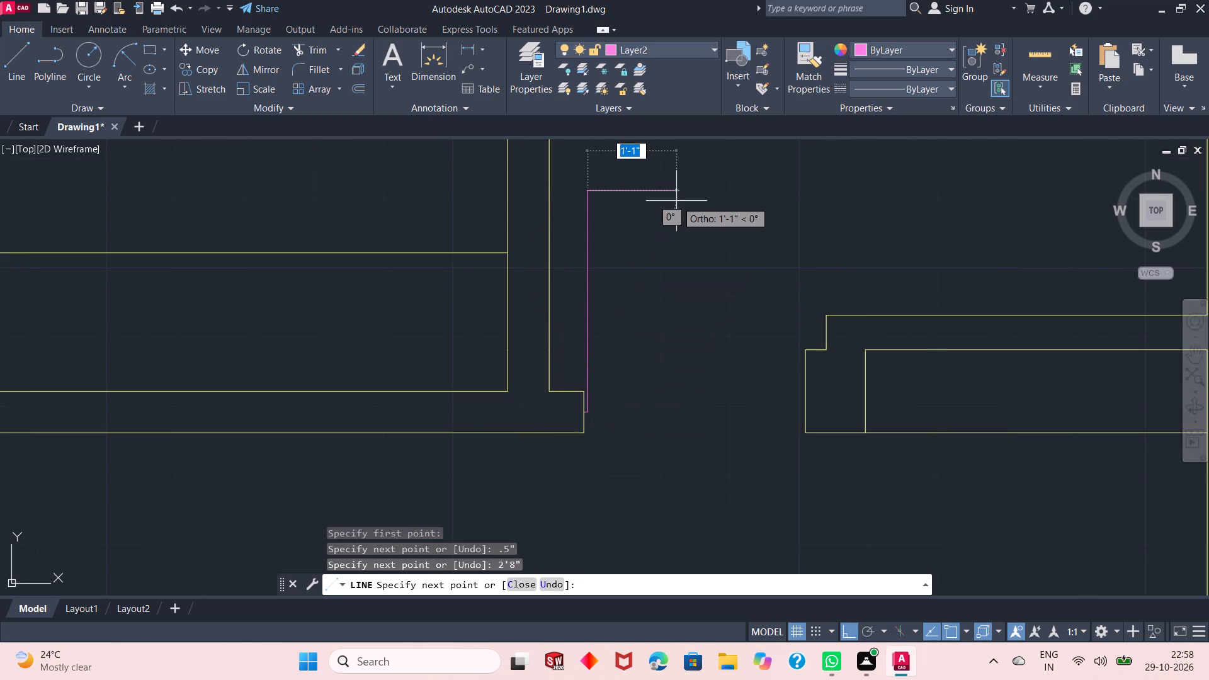
pyautogui.press('1')
pyautogui.hotkey('shift', '"')
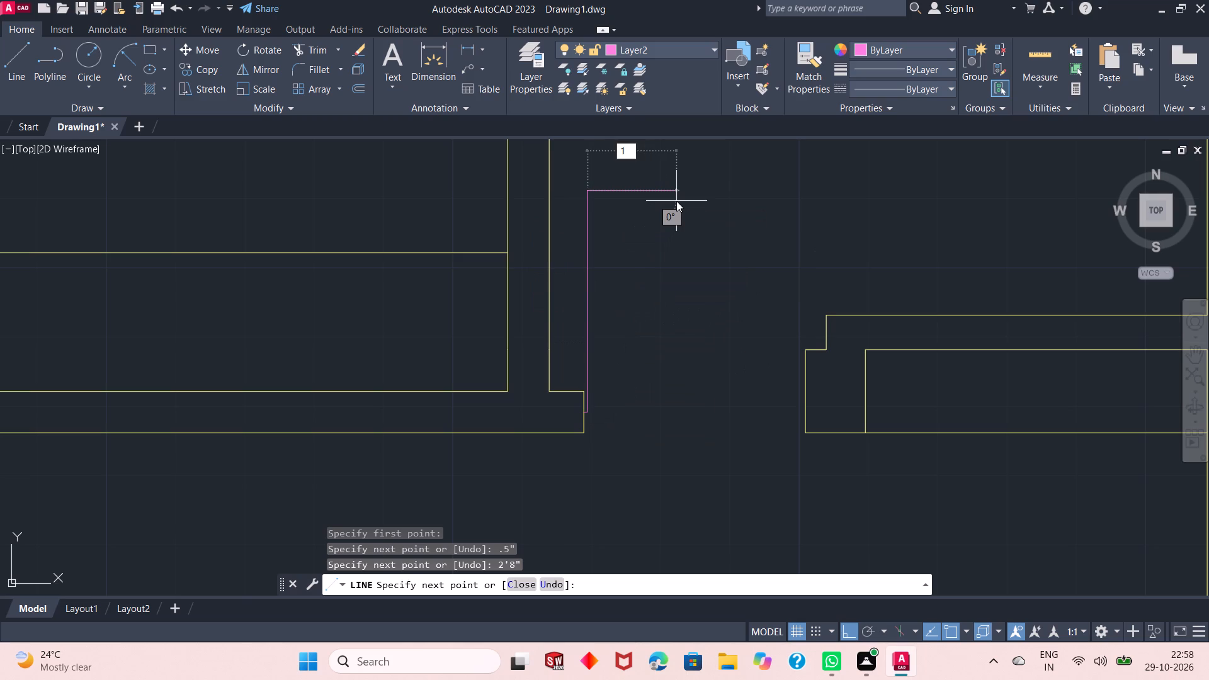
pyautogui.press('Return')
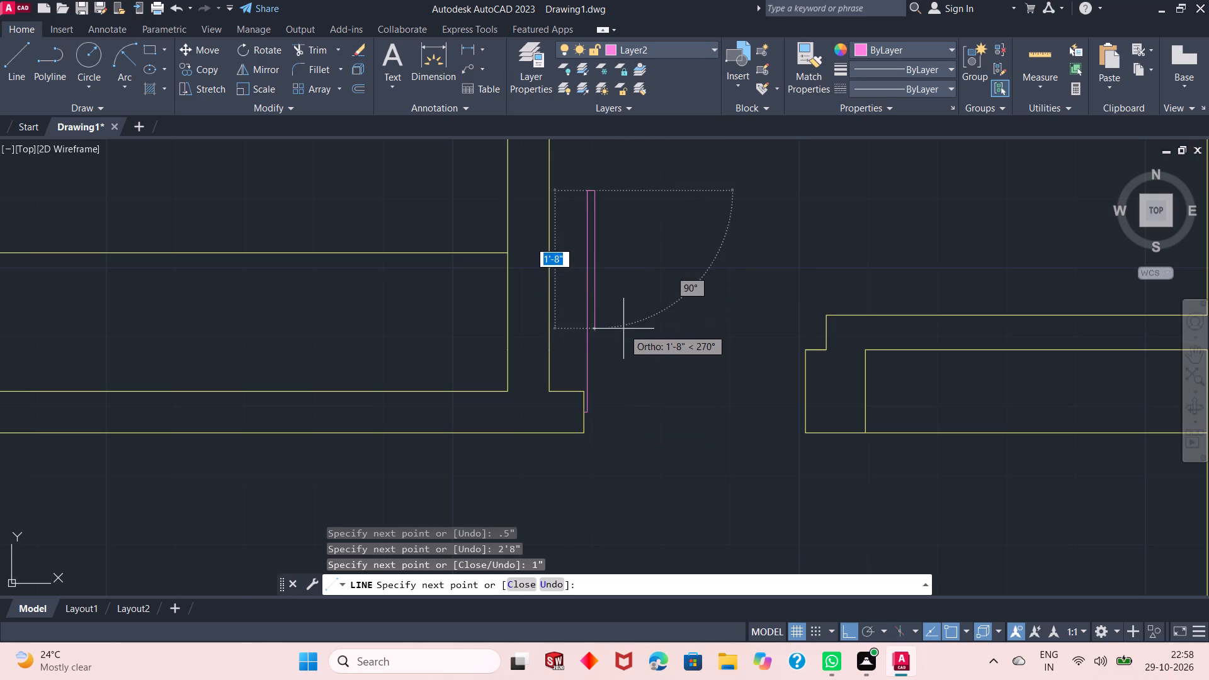
pyautogui.scroll(1, 623, 331)
pyautogui.scroll(3, 582, 467)
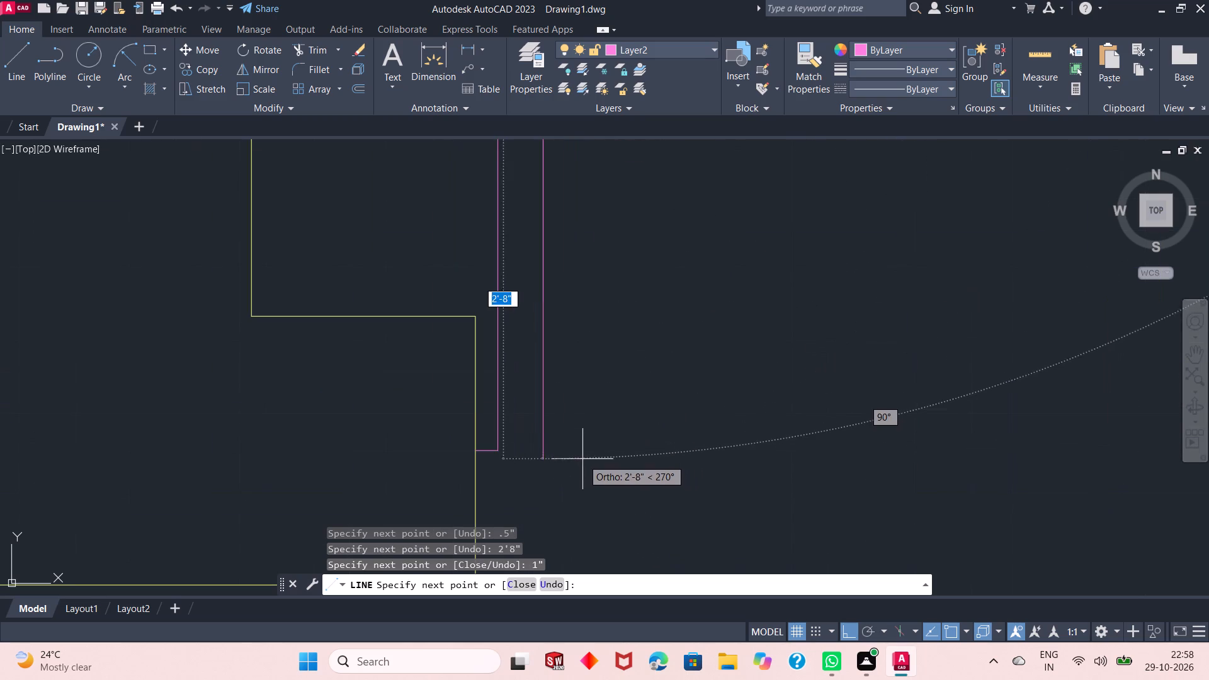
pyautogui.click(544, 454)
pyautogui.click(499, 453)
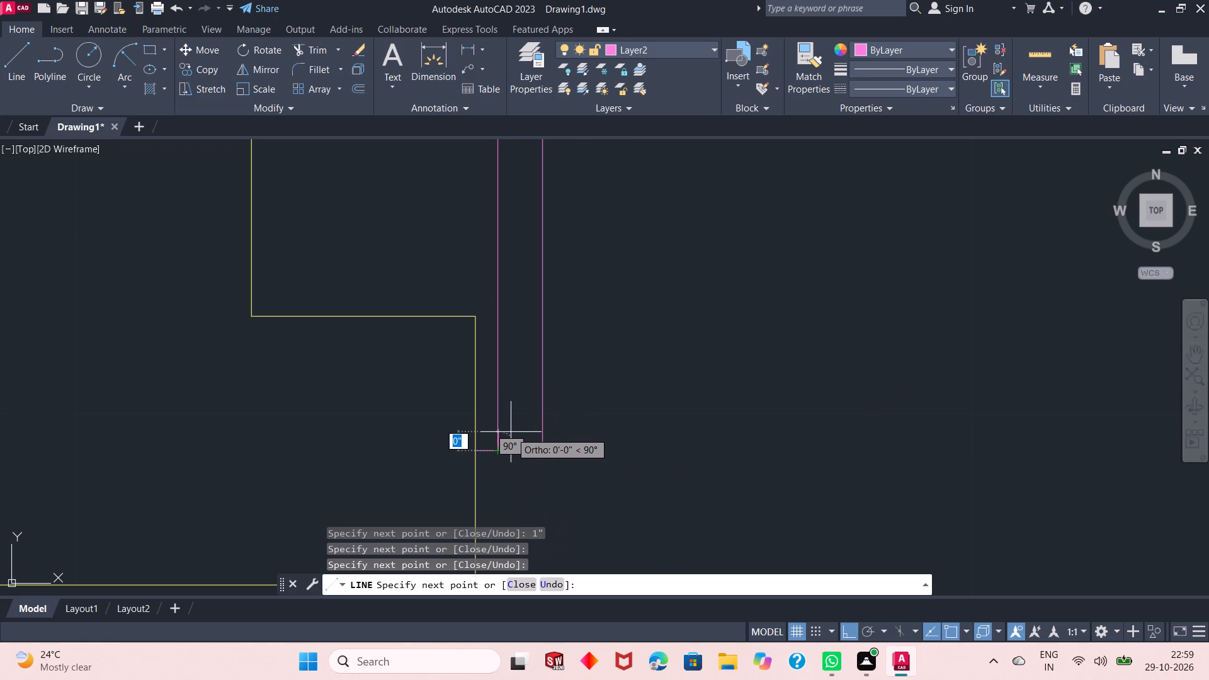
pyautogui.rightClick(511, 432)
pyautogui.click(535, 447)
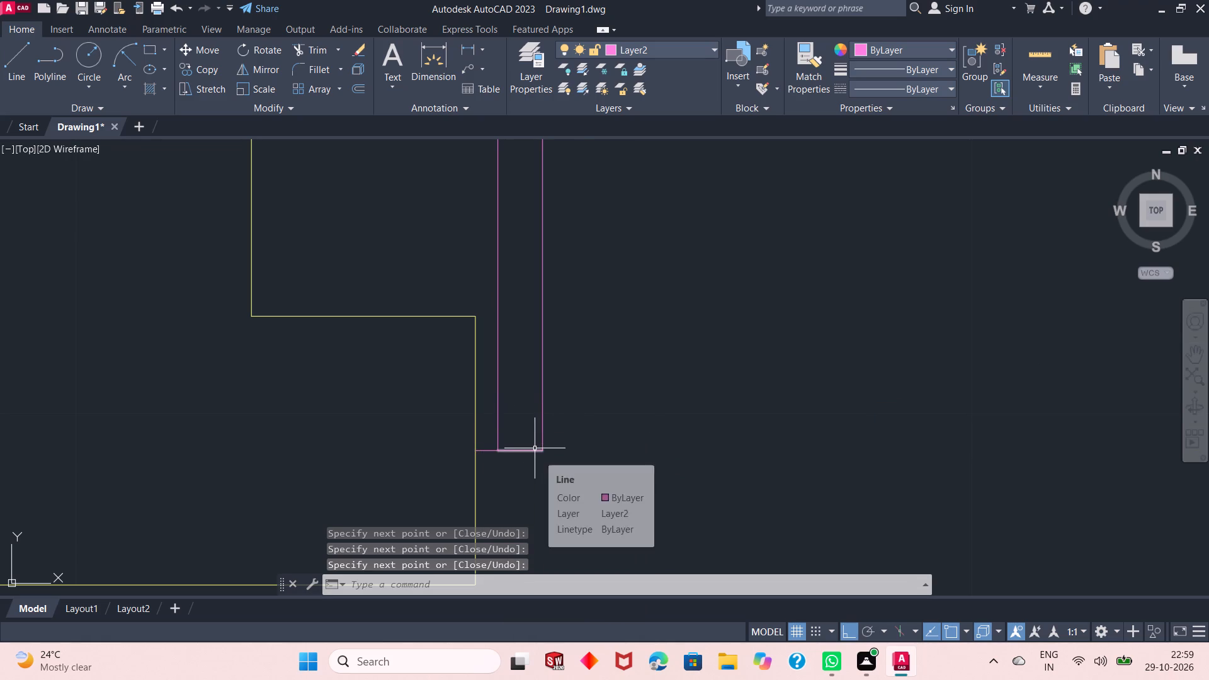
# Draw the door's swing arc with a 2'8" radius from the east jamb's midpoint to the leaf's upper east corner, using Start, End, Radius.
pyautogui.scroll(-3, 591, 498)
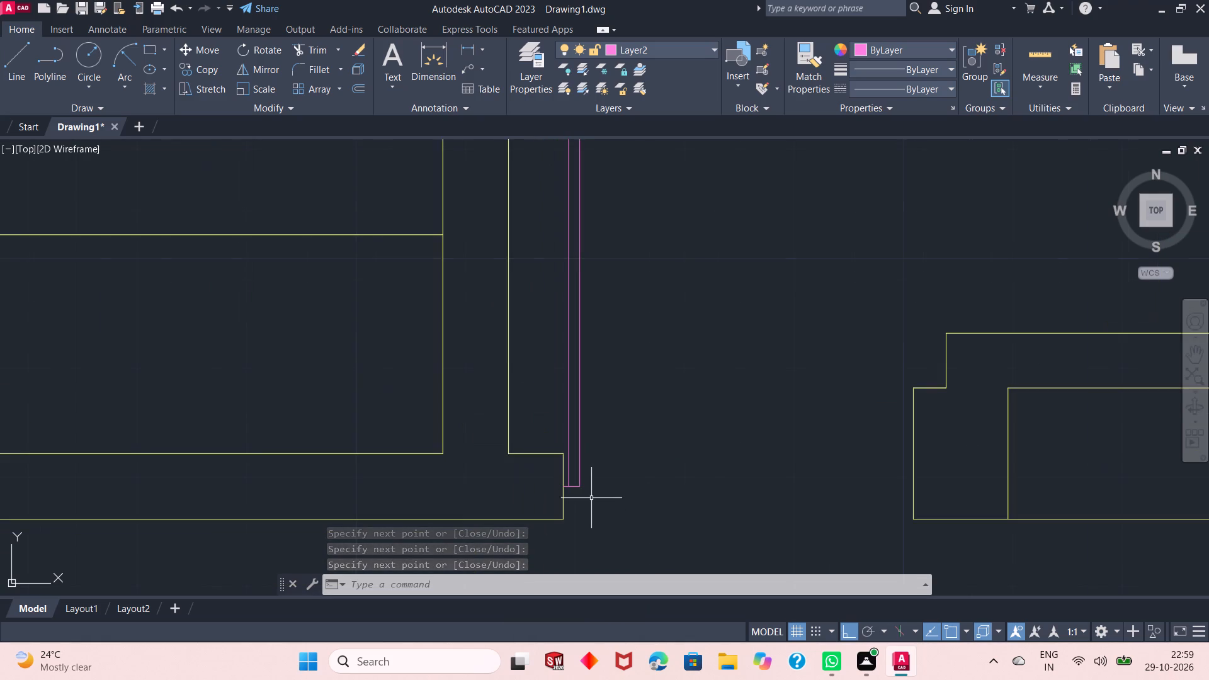
pyautogui.scroll(-1, 591, 498)
pyautogui.click(113, 45)
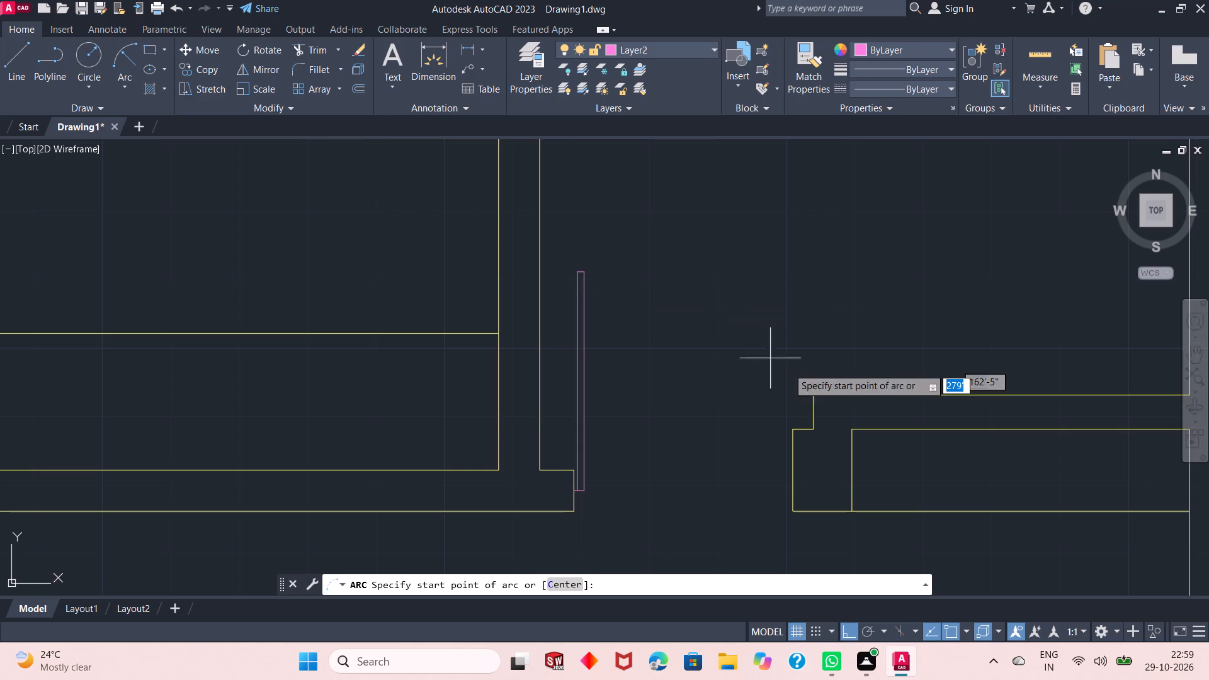
pyautogui.click(798, 469)
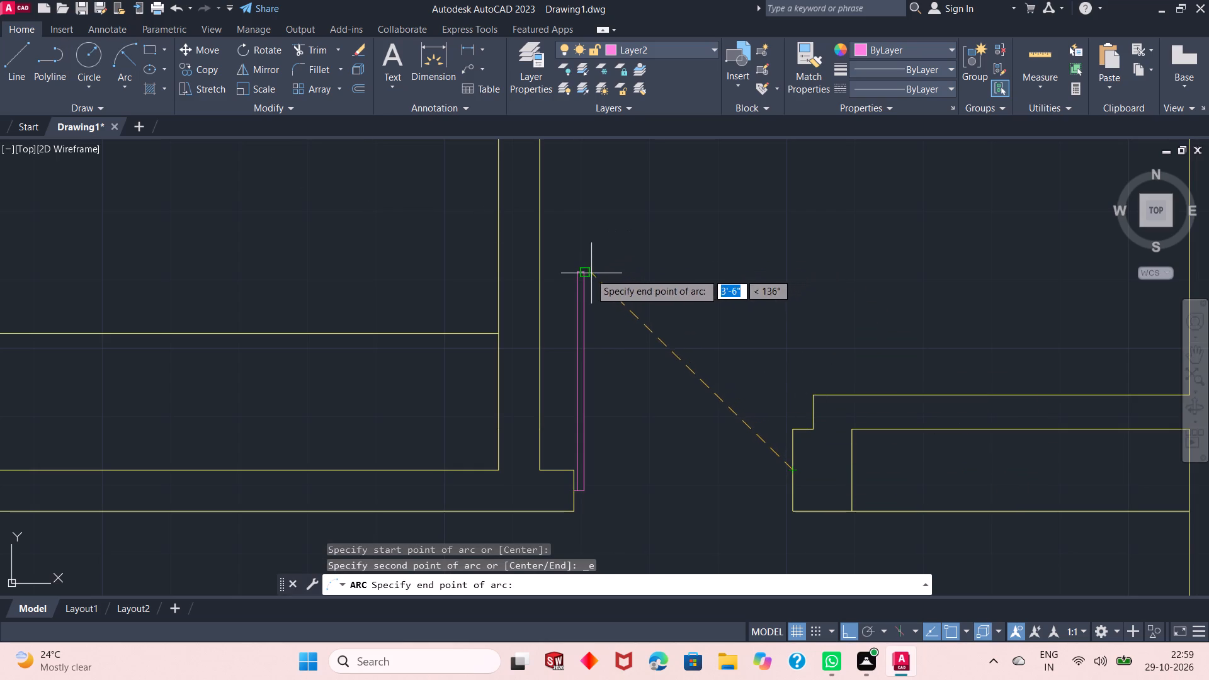
pyautogui.click(586, 273)
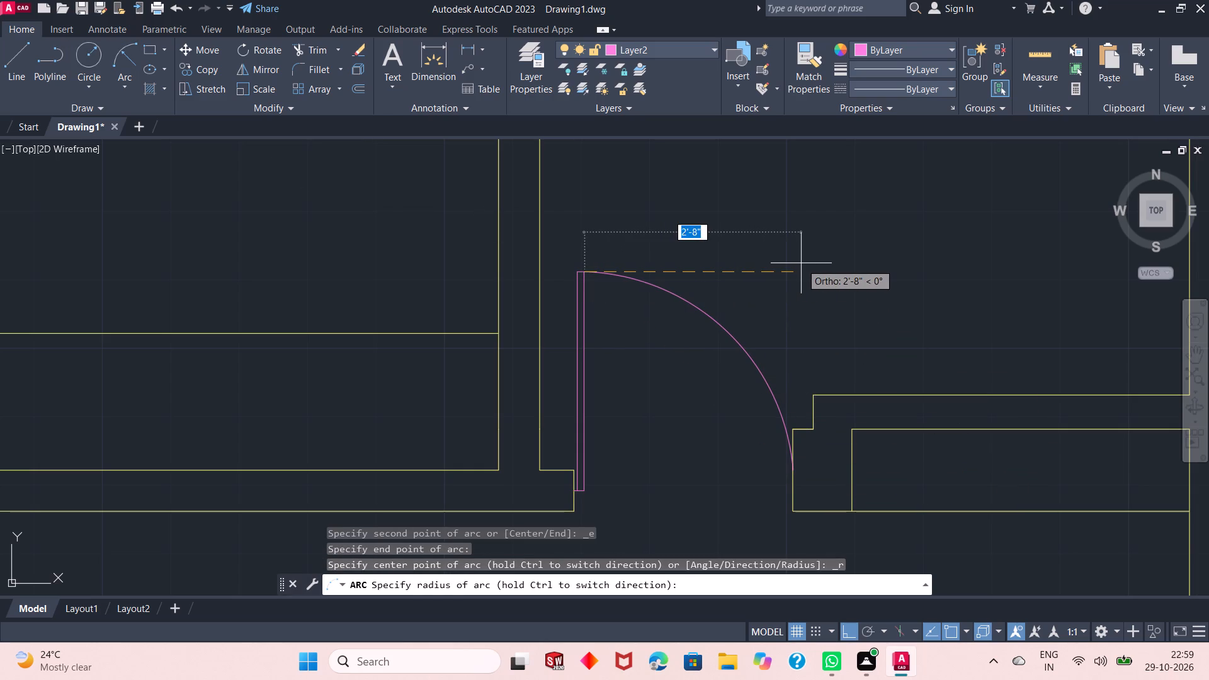
pyautogui.write("2'8")
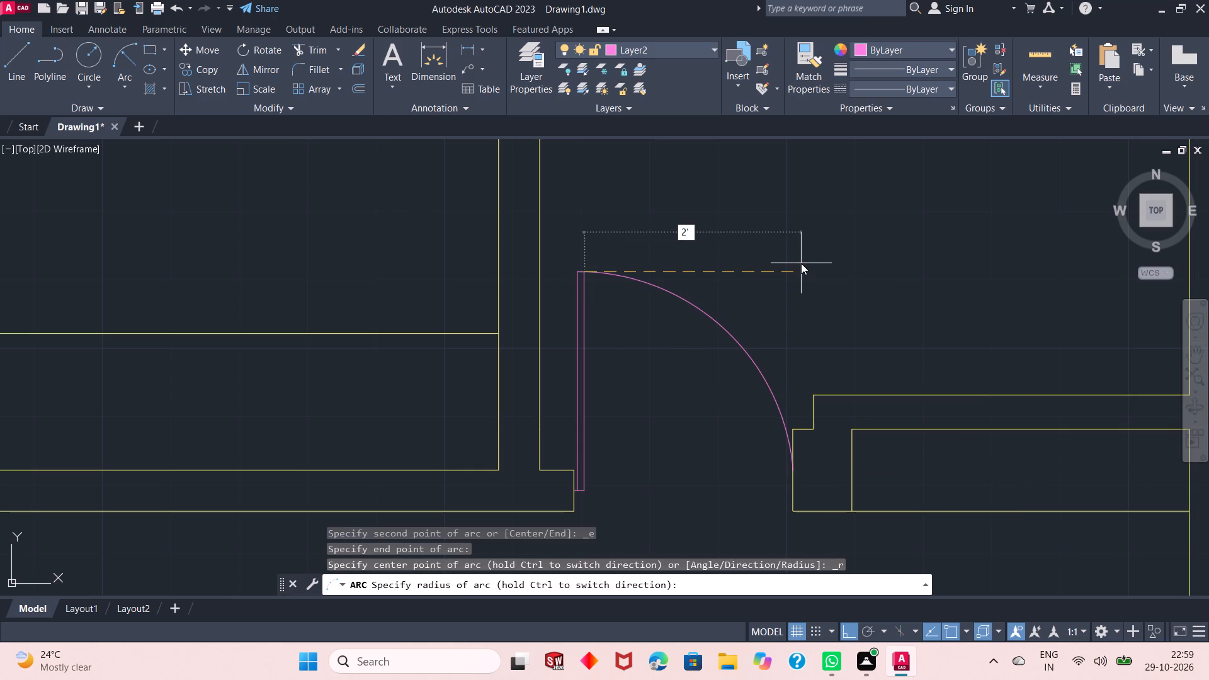
pyautogui.hotkey('shift', '"')
pyautogui.press('Return')
# Start a door leaf at the west jamb's midpoint in the southeast room's north doorway, drawing 0.5" east and 3'6" south.
pyautogui.scroll(-1, 616, 329)
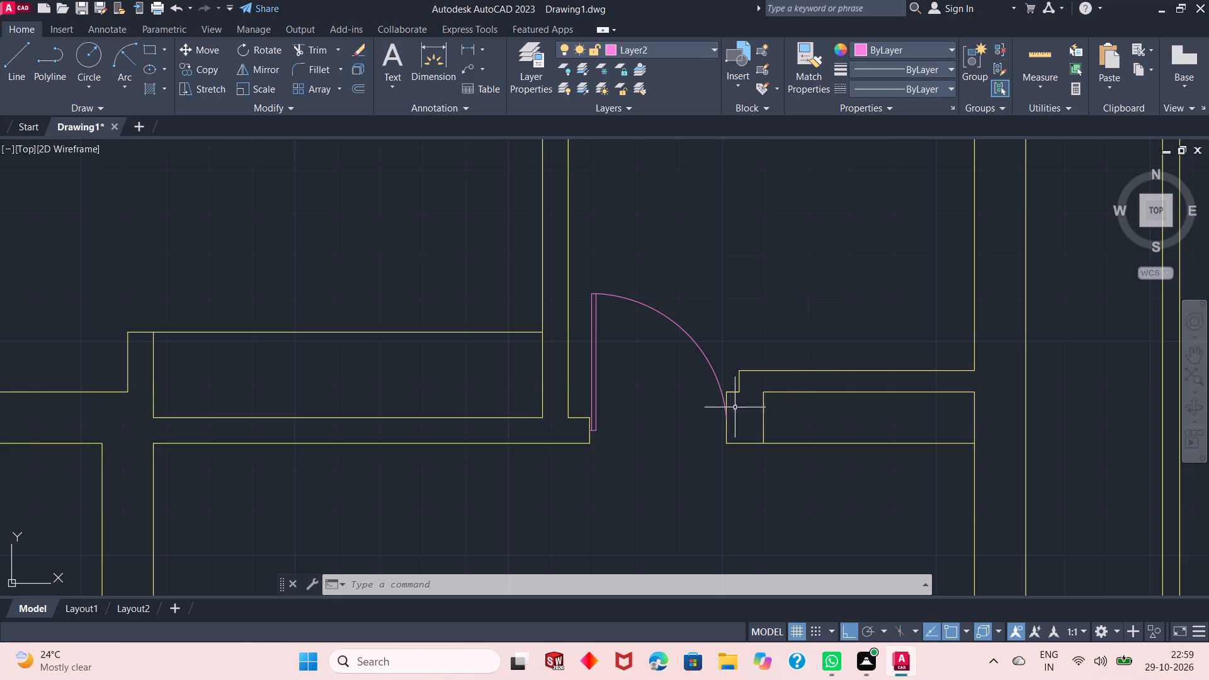
pyautogui.scroll(-2, 657, 319)
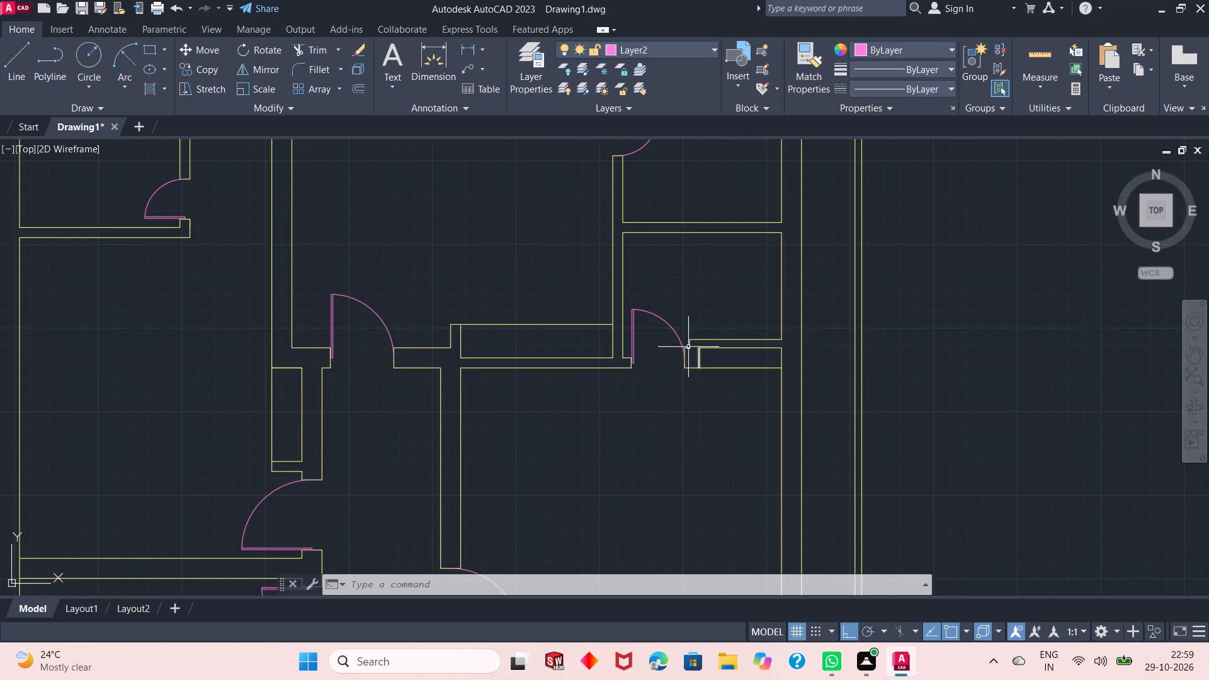
pyautogui.scroll(-3, 693, 307)
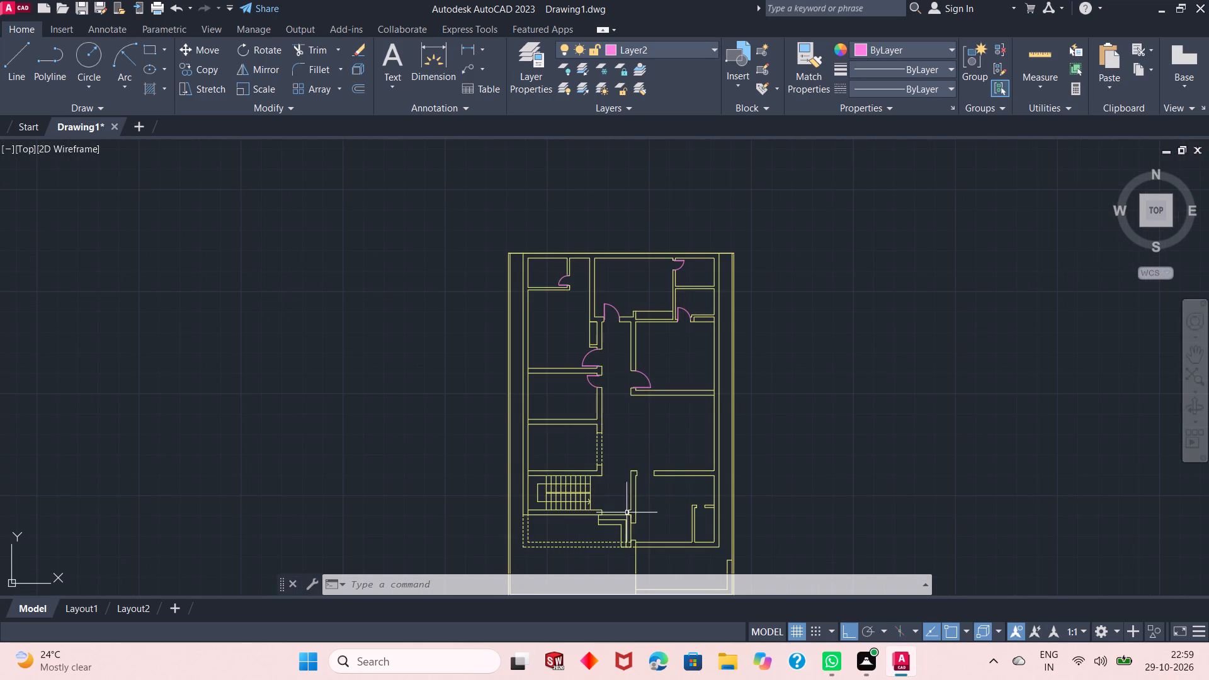
pyautogui.scroll(2, 661, 498)
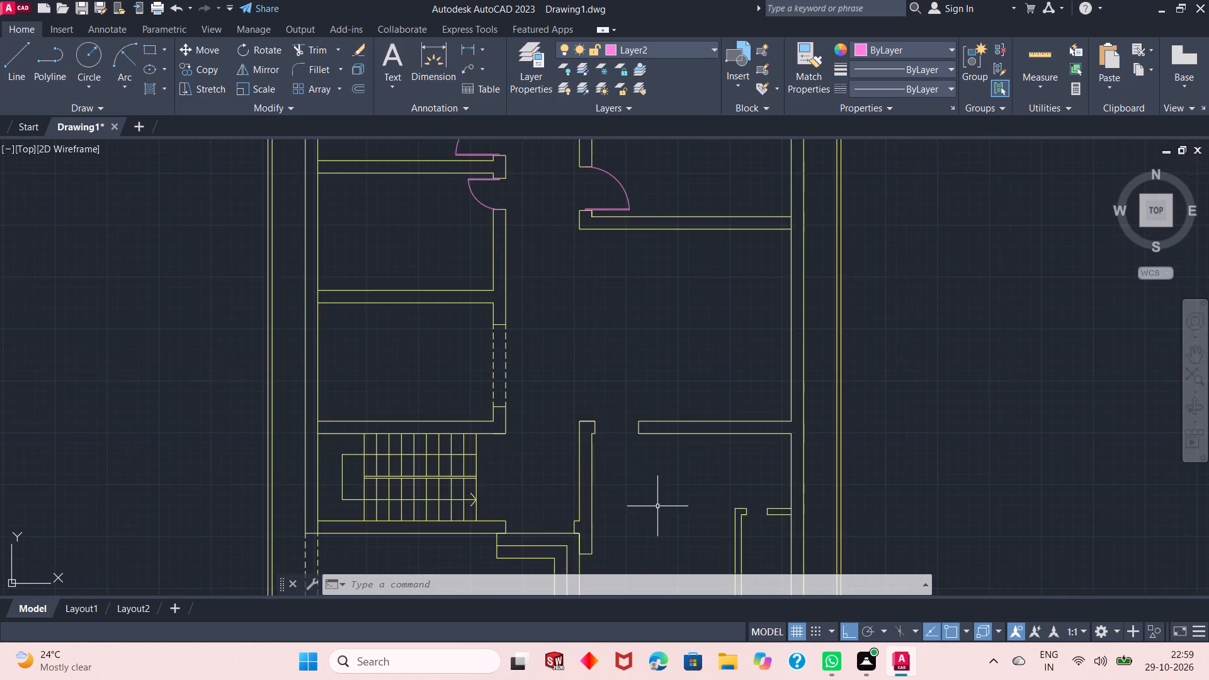
pyautogui.scroll(2, 656, 504)
pyautogui.click(13, 69)
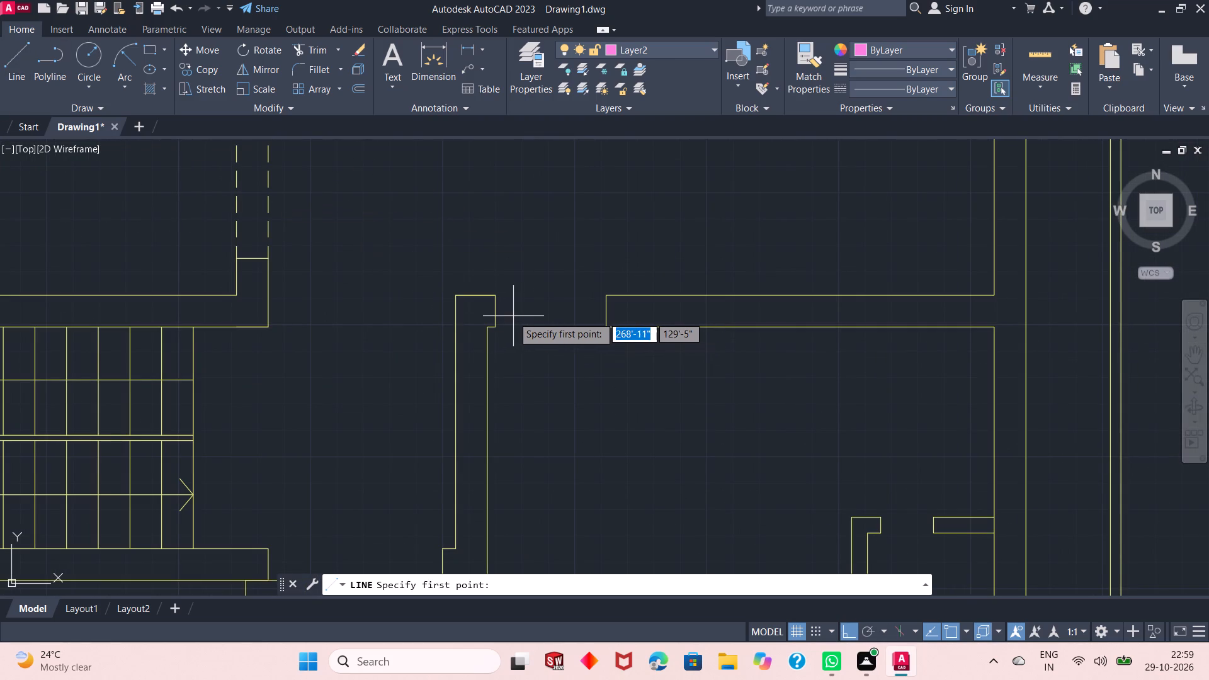
pyautogui.click(497, 309)
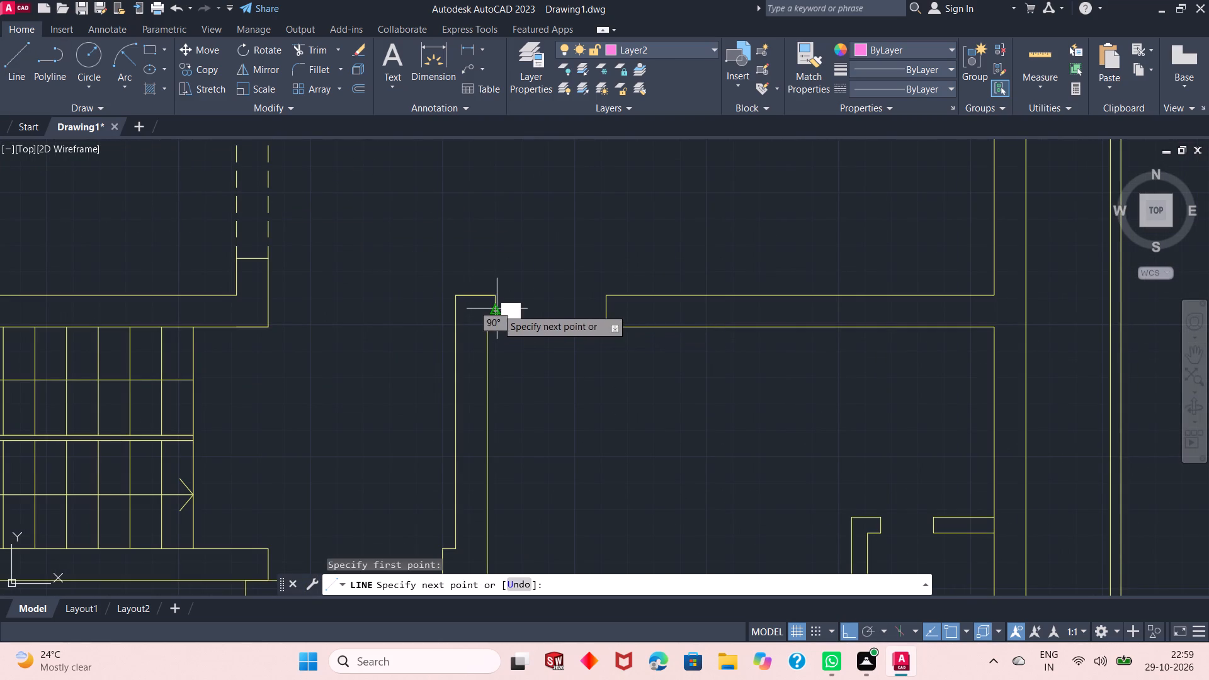
pyautogui.write('.5')
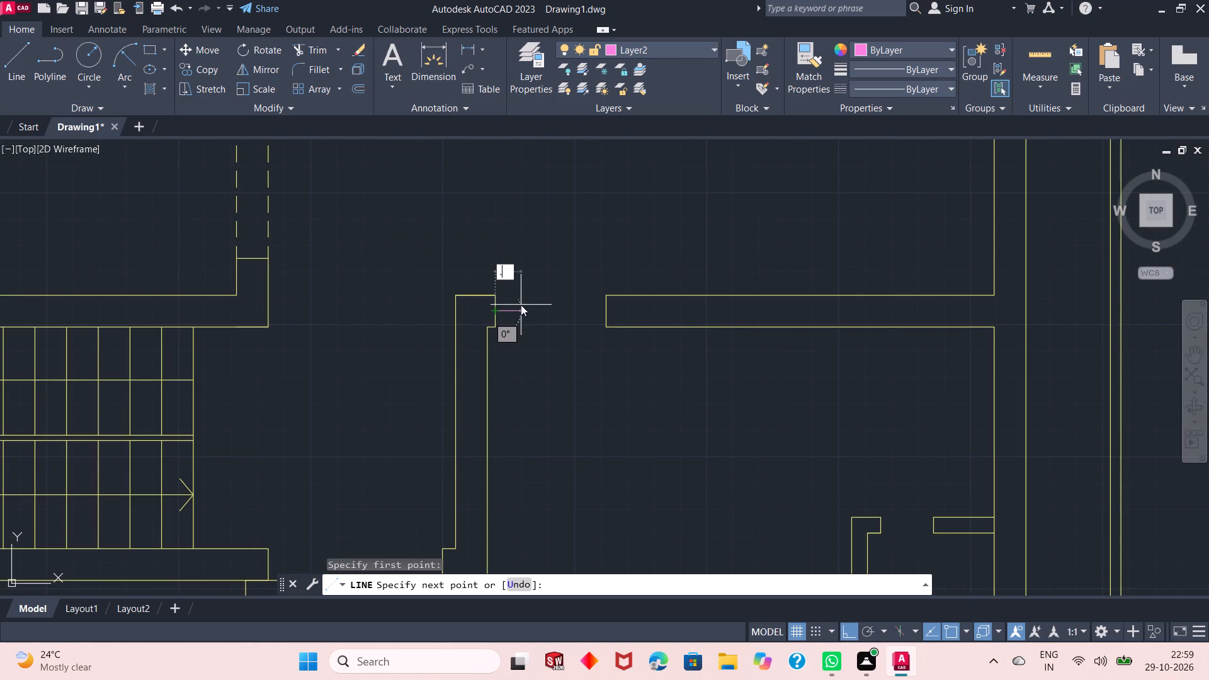
pyautogui.hotkey('shift', '"')
pyautogui.press('Return')
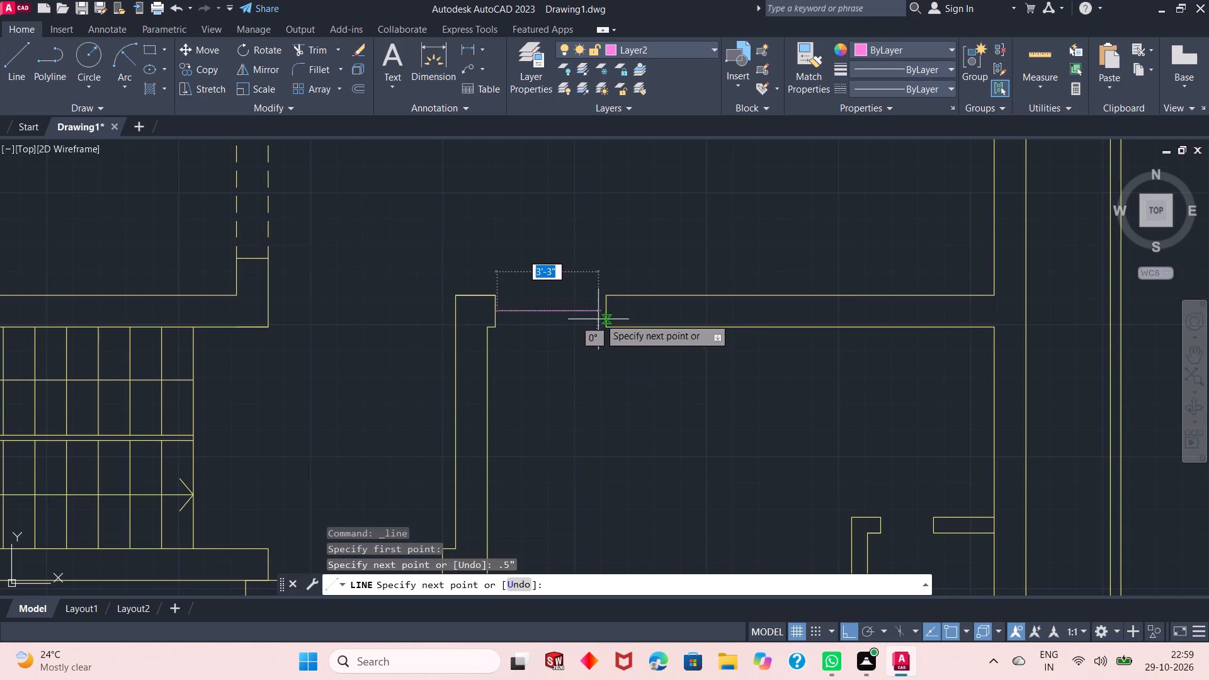
pyautogui.write("3'6")
pyautogui.hotkey('shift', '"')
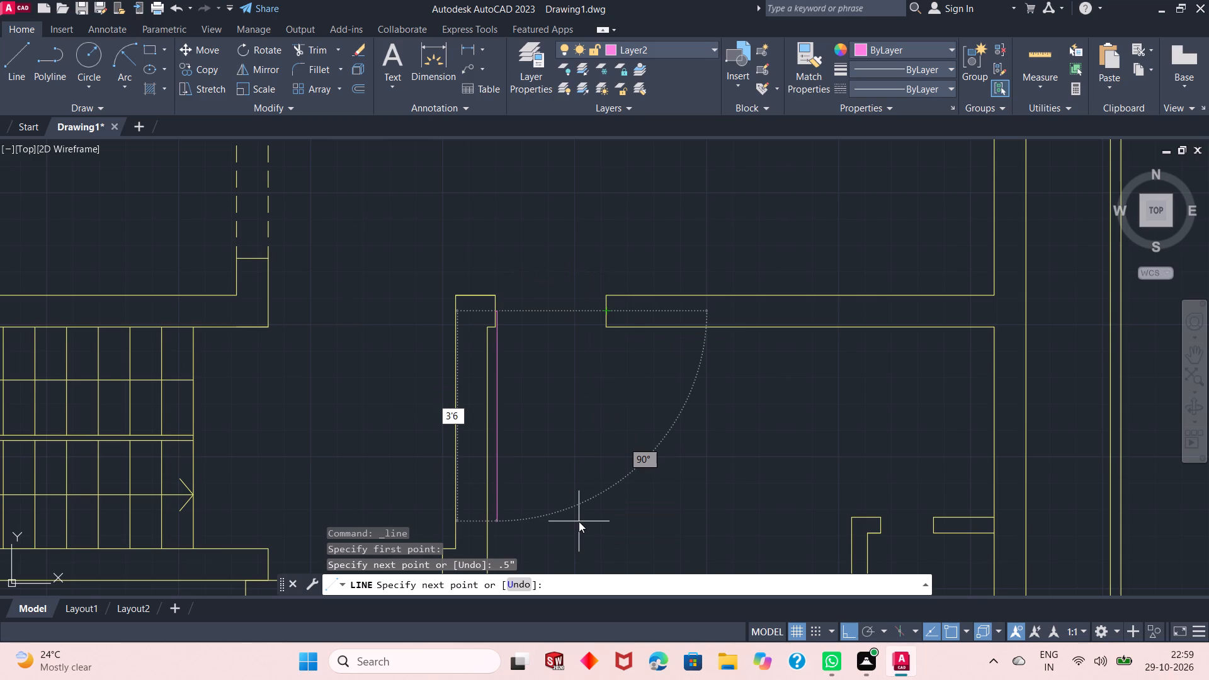
pyautogui.press('Return')
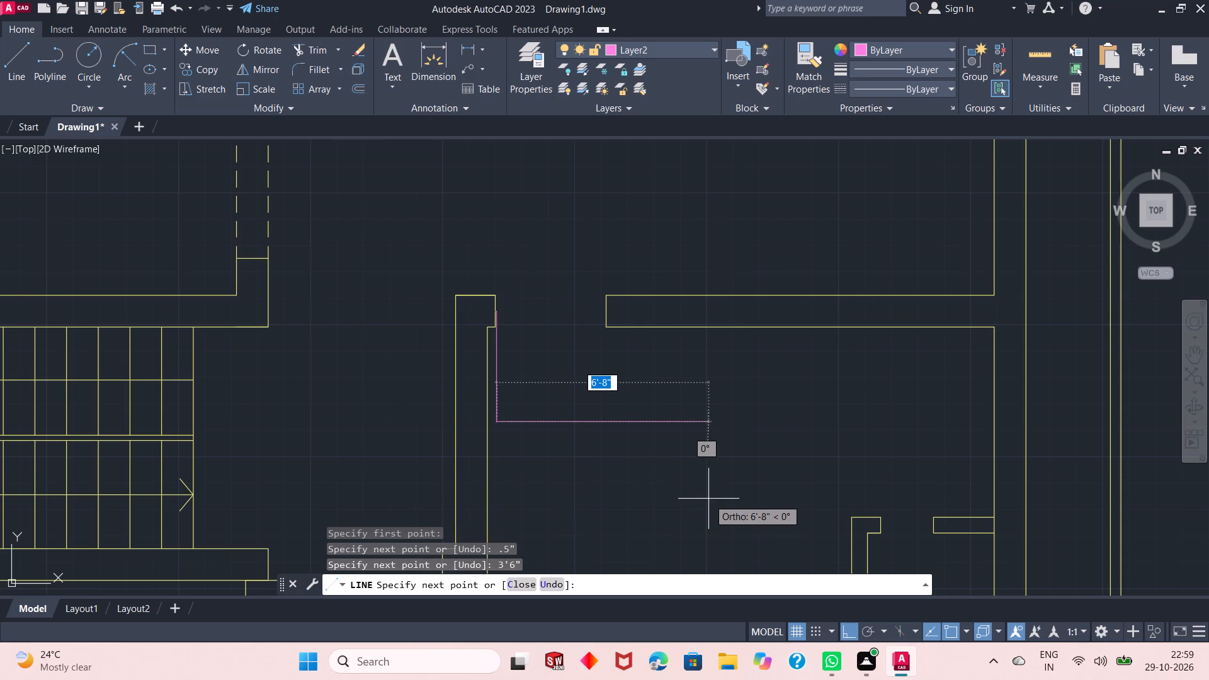
# Finish the leaf outline 1" east, north to the jamb midpoint's level, and west to close its upper end.
pyautogui.press('1')
pyautogui.press("'")
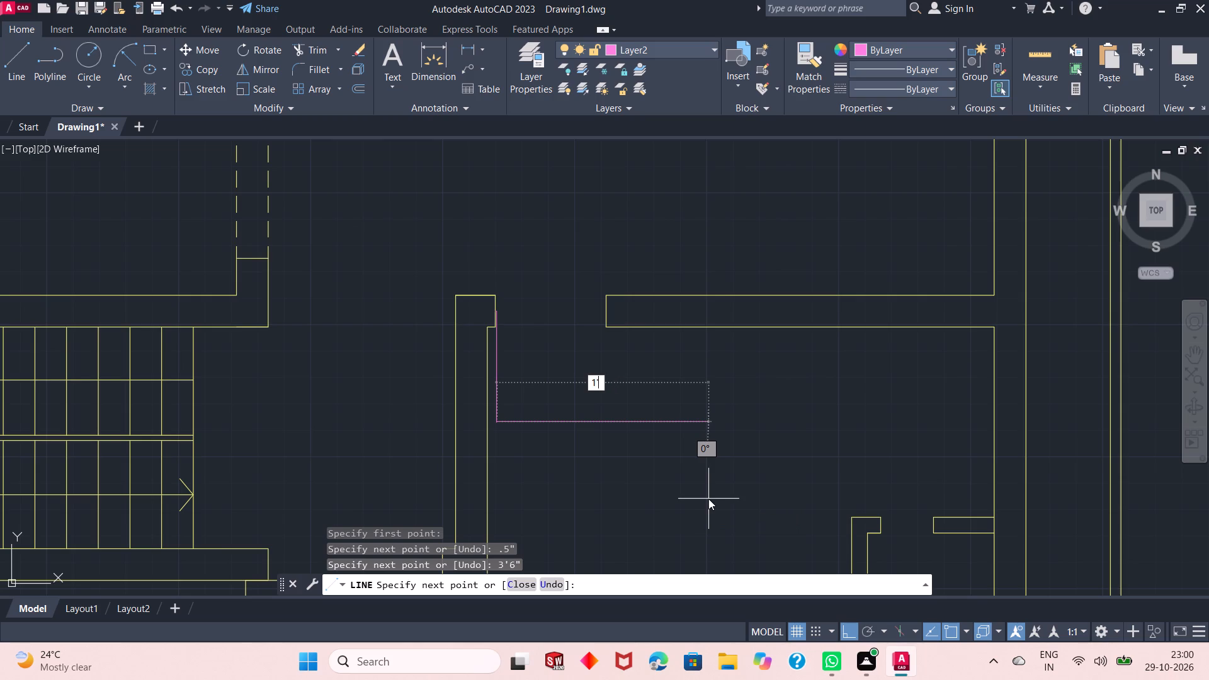
pyautogui.press('BackSpace')
pyautogui.hotkey('shift', '"')
pyautogui.press('Return')
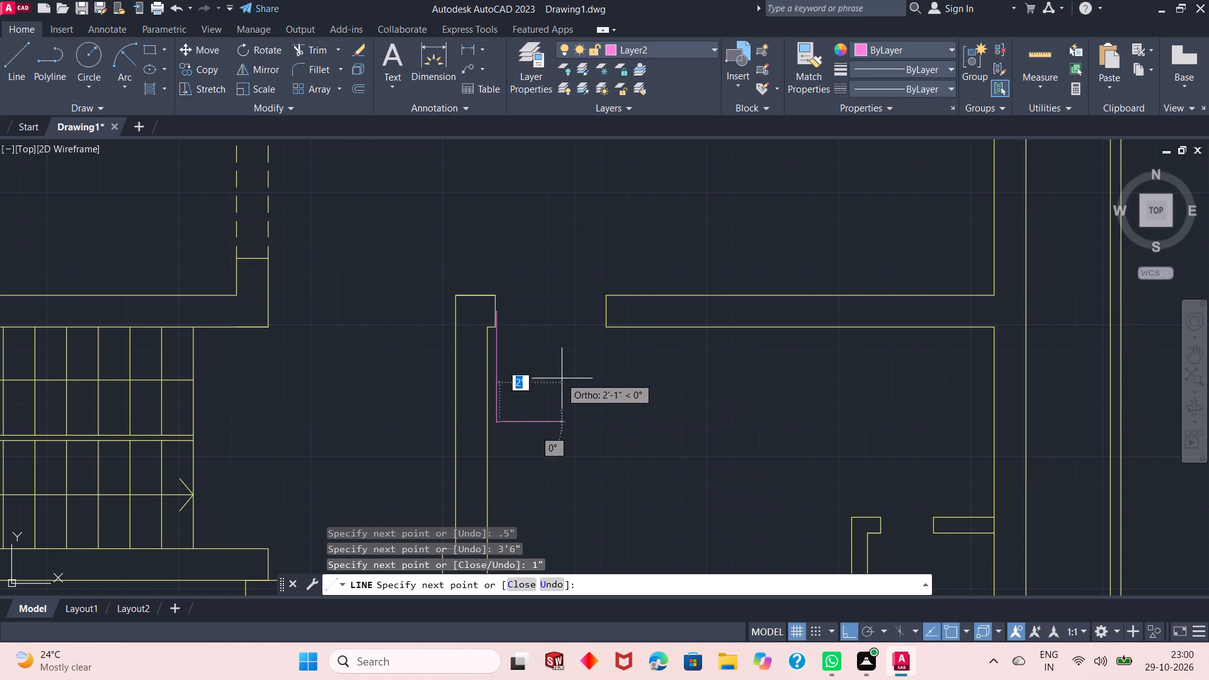
pyautogui.scroll(2, 498, 404)
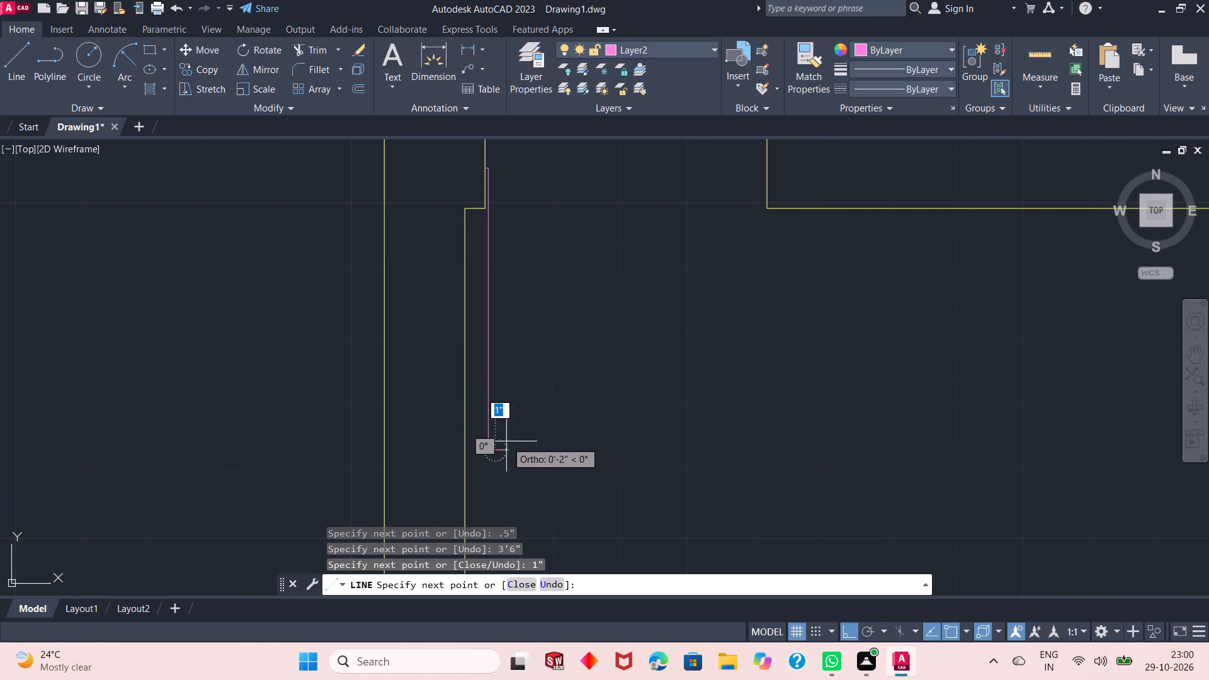
pyautogui.scroll(3, 506, 455)
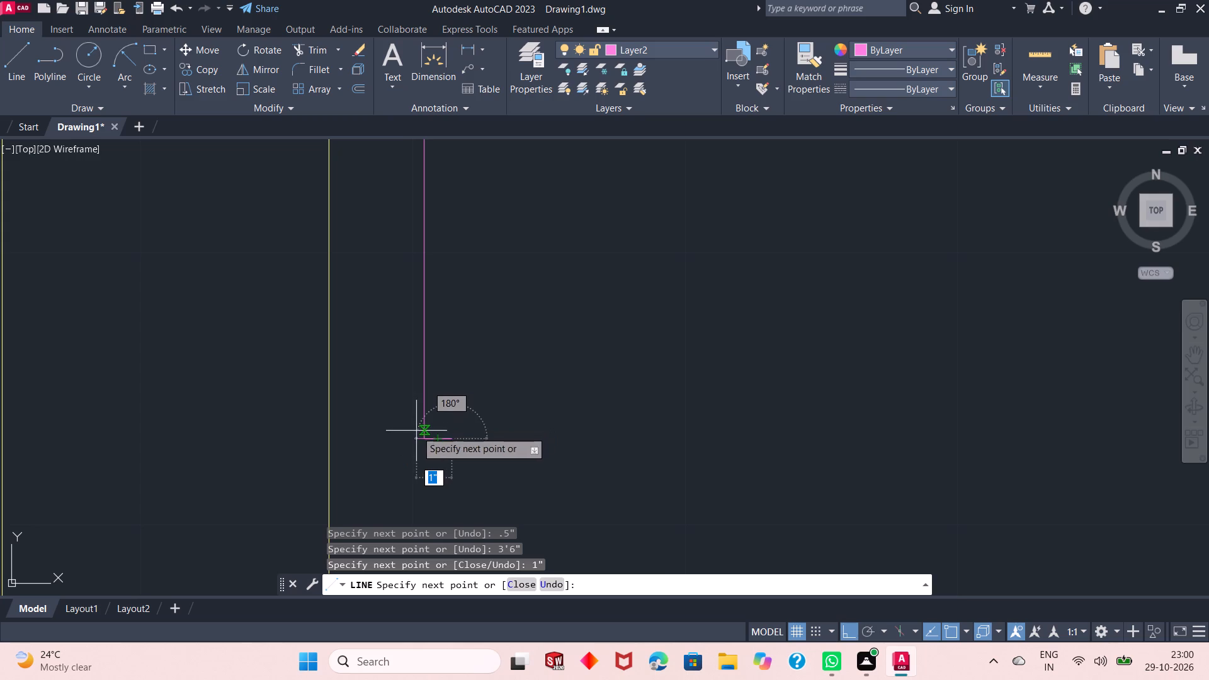
pyautogui.scroll(-2, 502, 482)
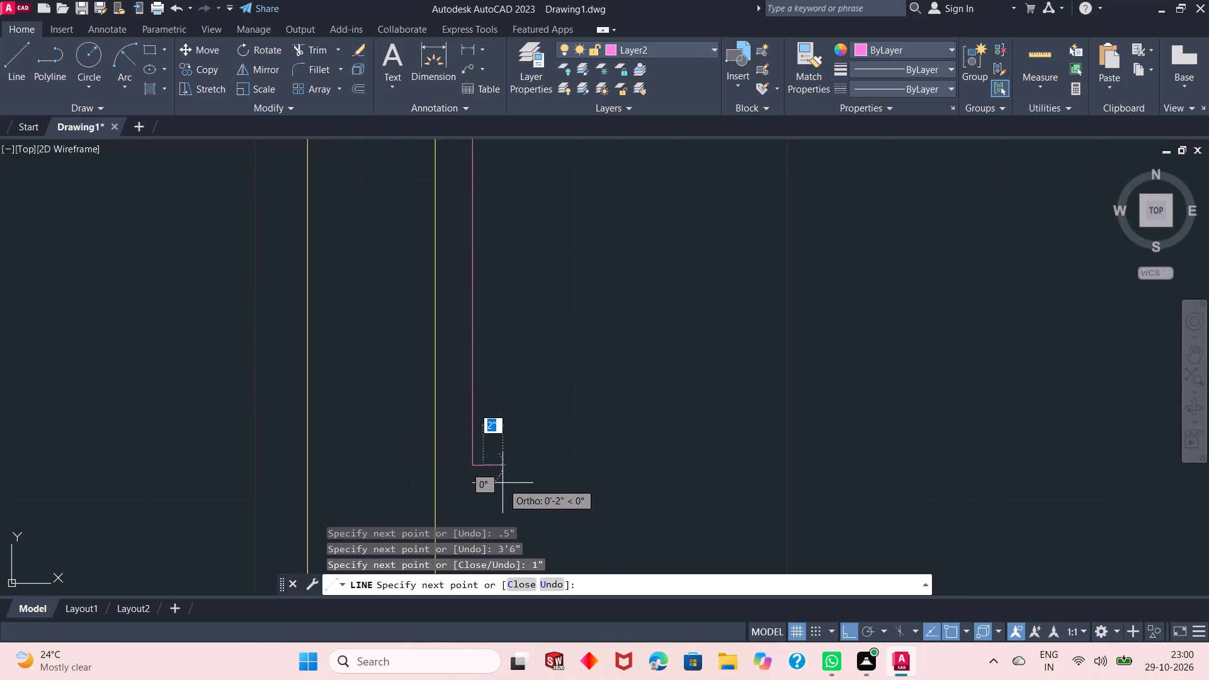
pyautogui.scroll(-1, 502, 483)
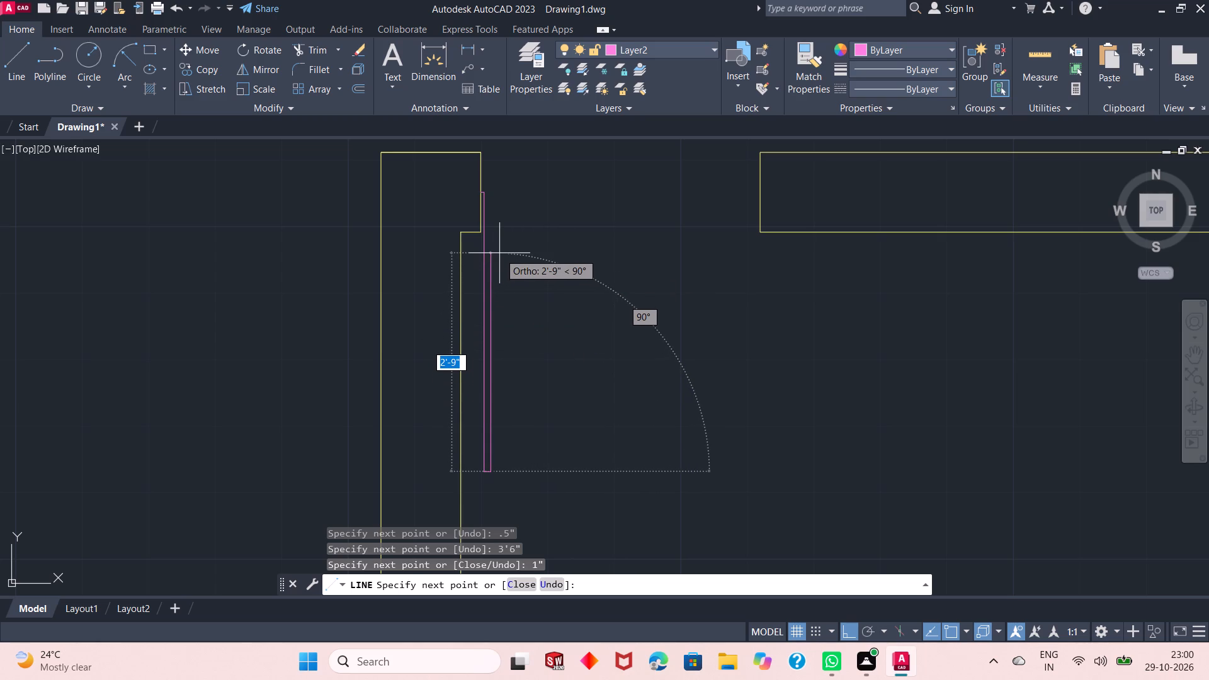
pyautogui.click(492, 190)
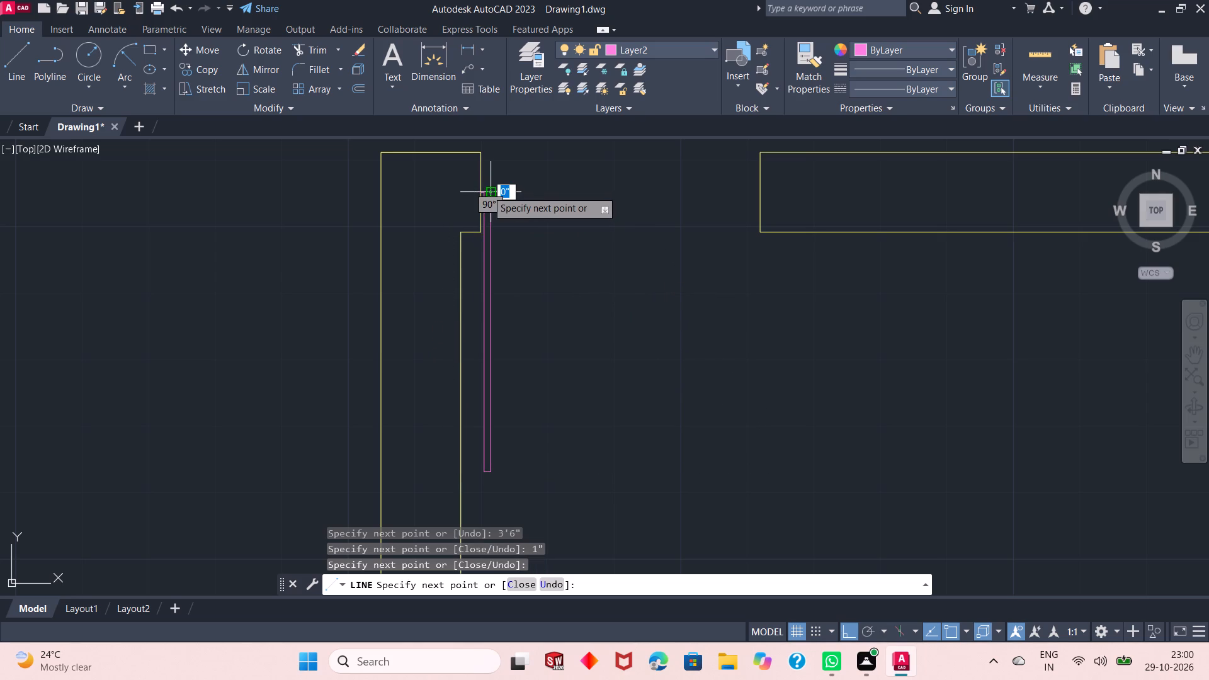
pyautogui.click(482, 191)
pyautogui.rightClick(538, 183)
pyautogui.click(565, 197)
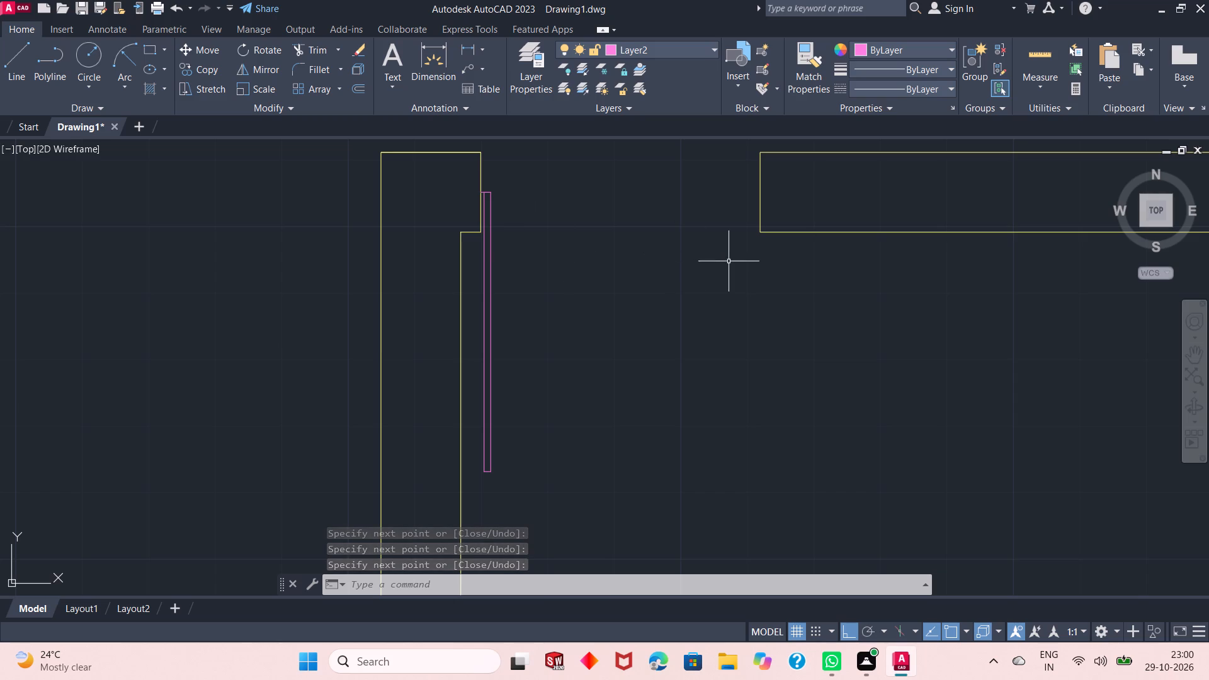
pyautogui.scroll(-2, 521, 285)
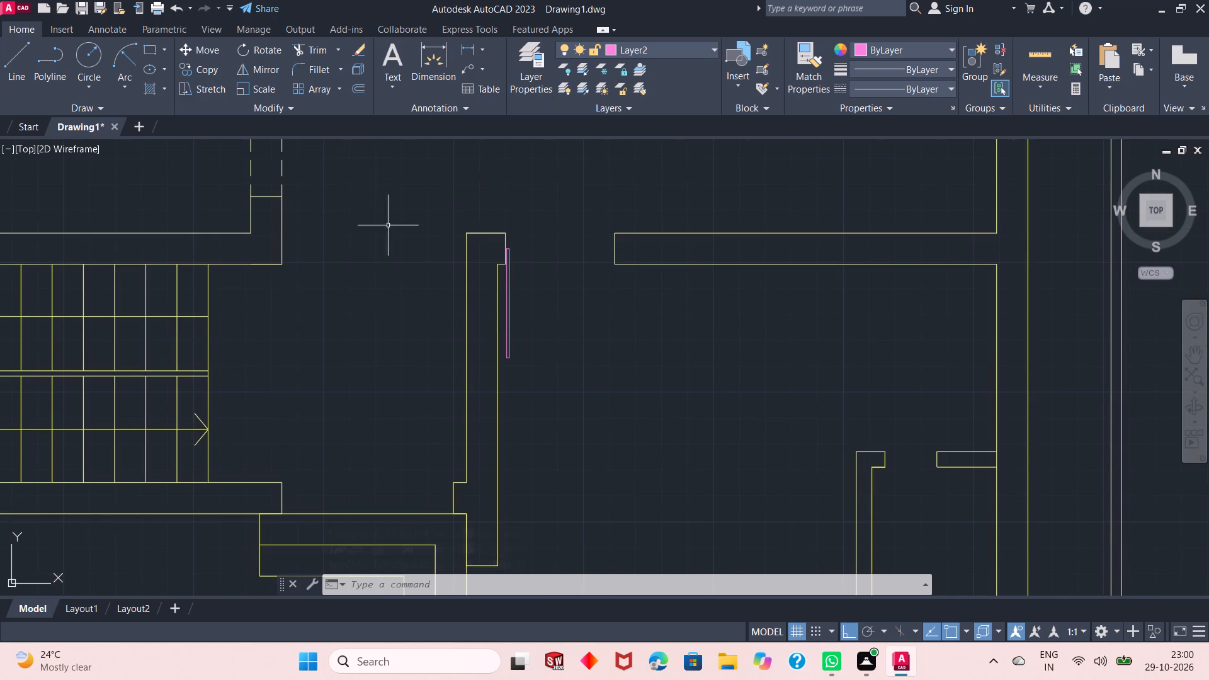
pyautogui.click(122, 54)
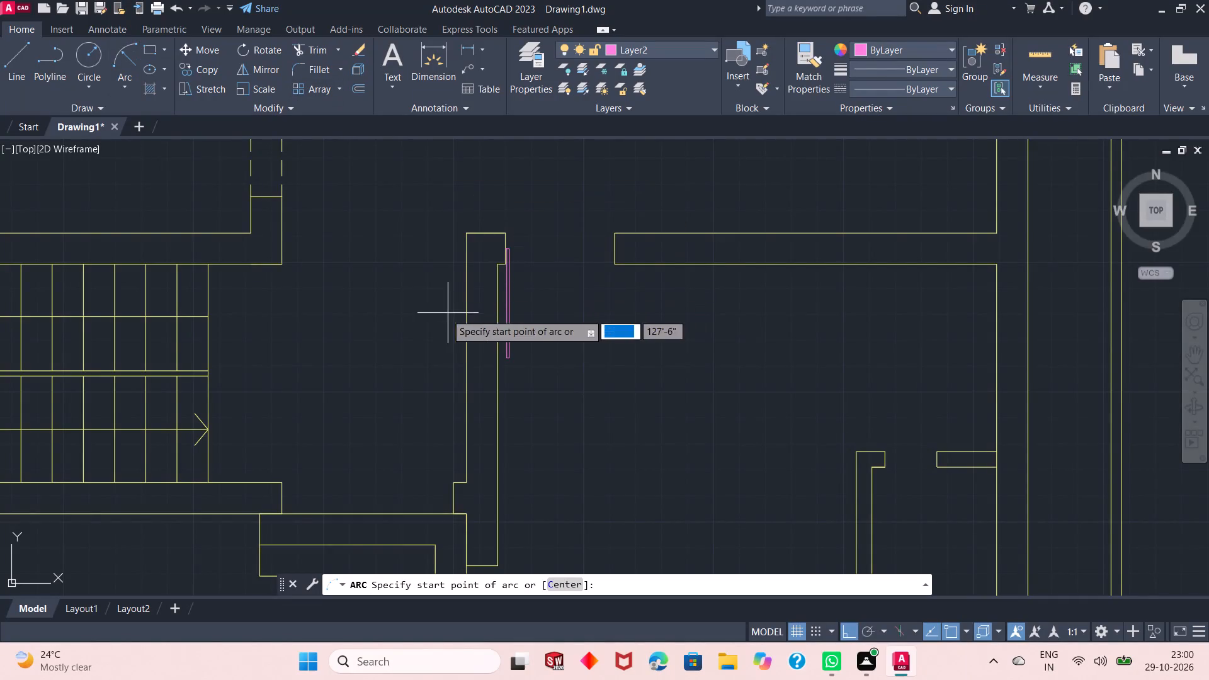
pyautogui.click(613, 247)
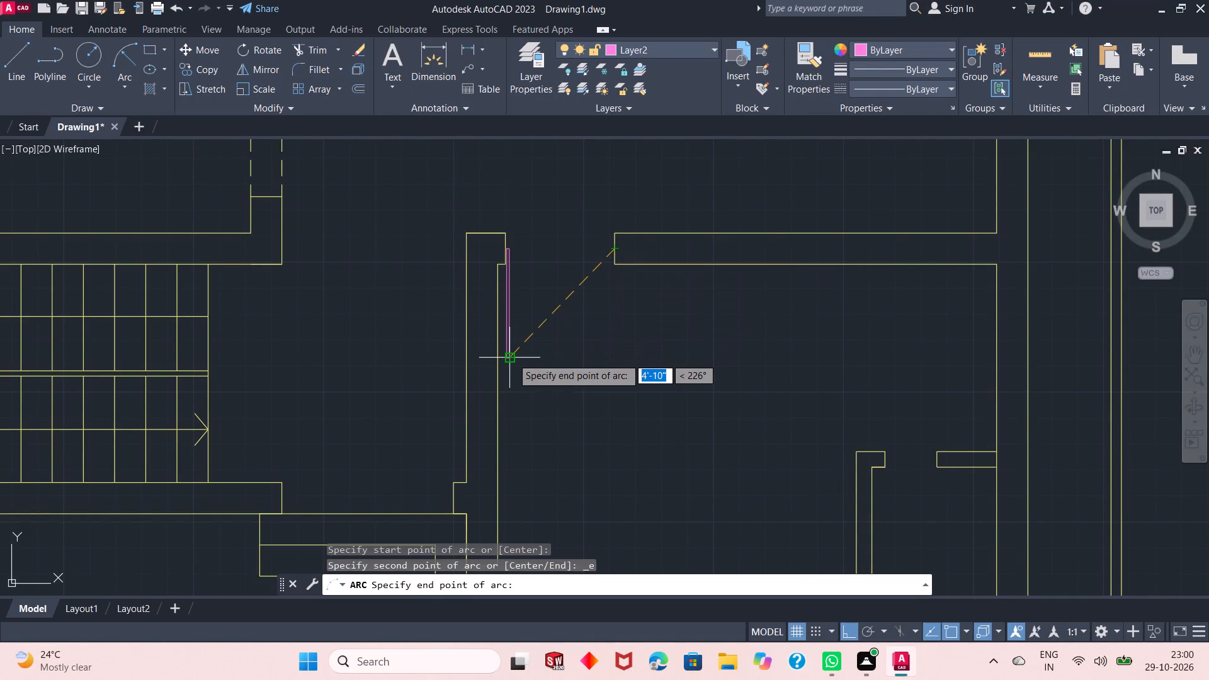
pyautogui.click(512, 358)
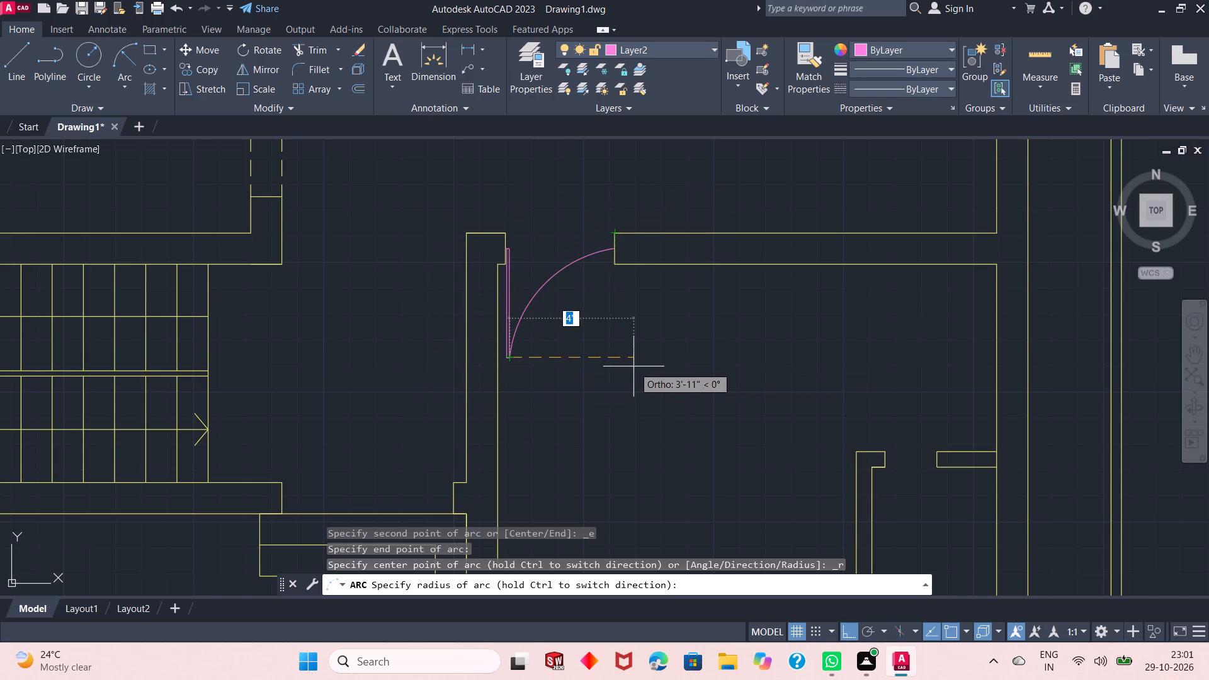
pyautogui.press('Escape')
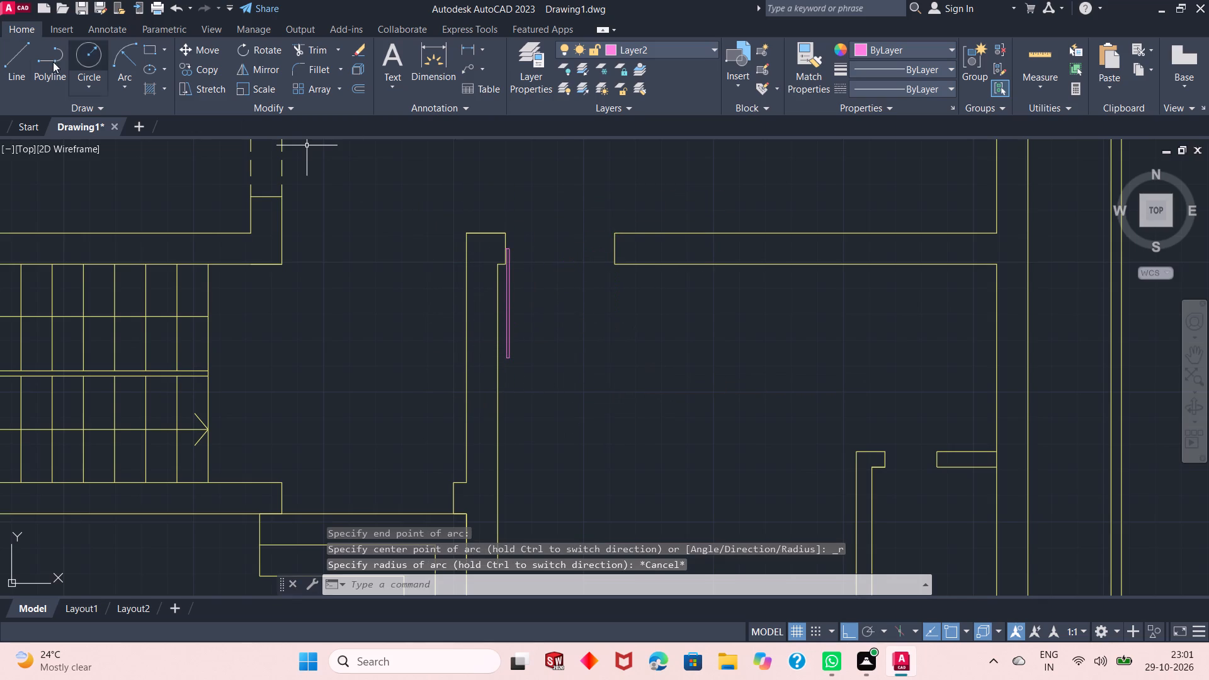
# Draw the door's swing arc with a 3'6" radius from the leaf's lower east corner to the east jamb's midpoint, using Start, End, Radius.
pyautogui.click(125, 53)
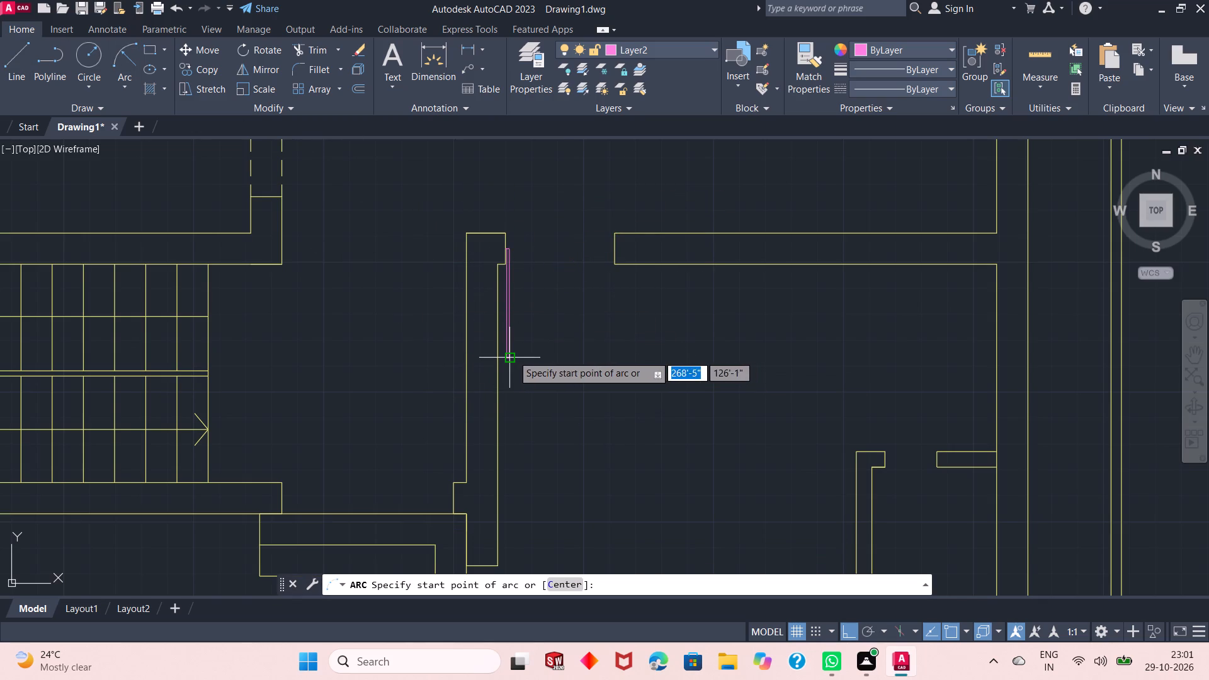
pyautogui.click(513, 356)
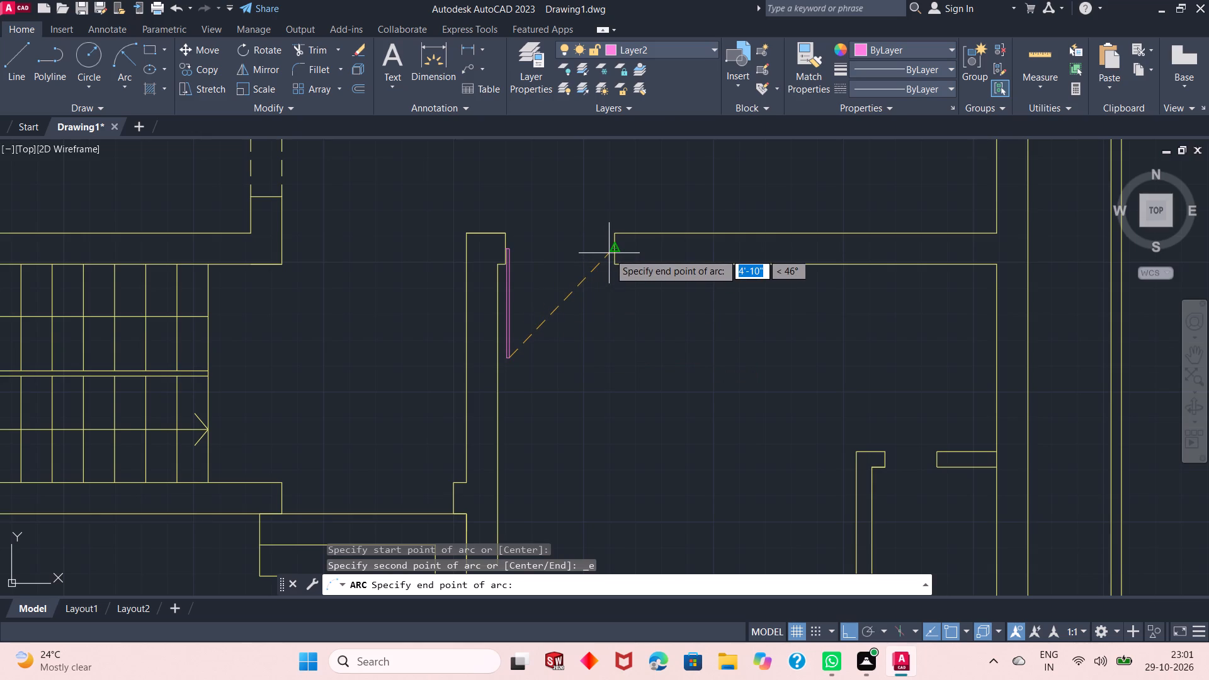
pyautogui.click(613, 251)
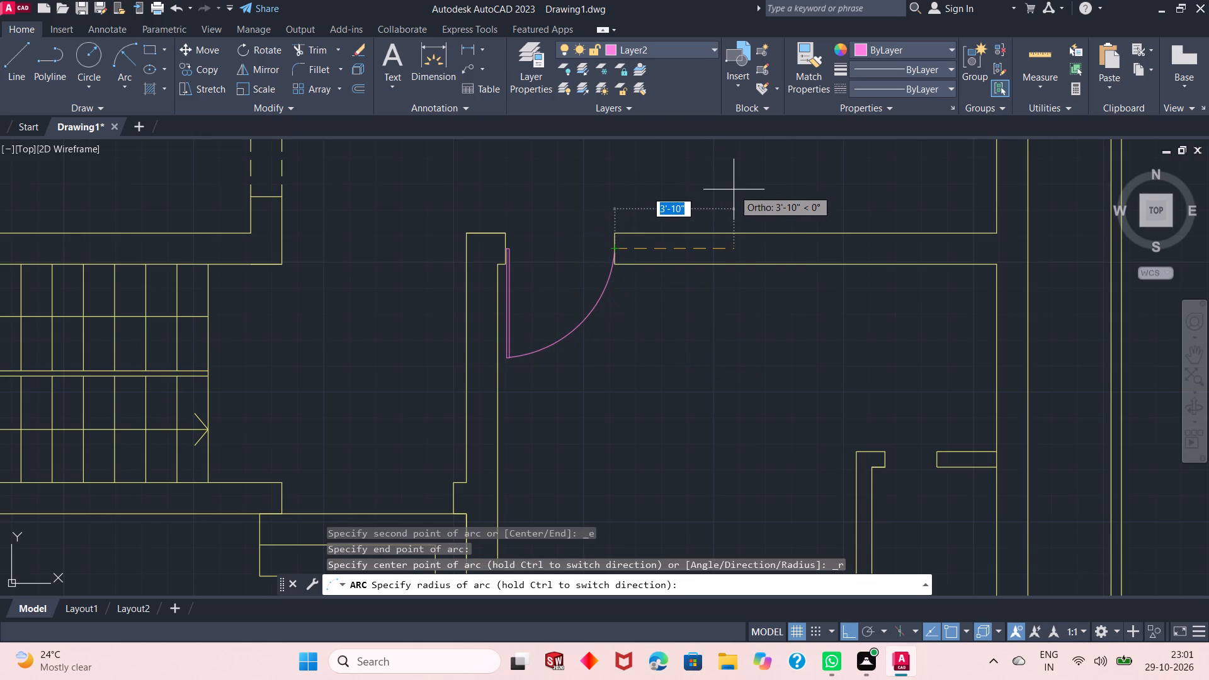
pyautogui.write("3'6")
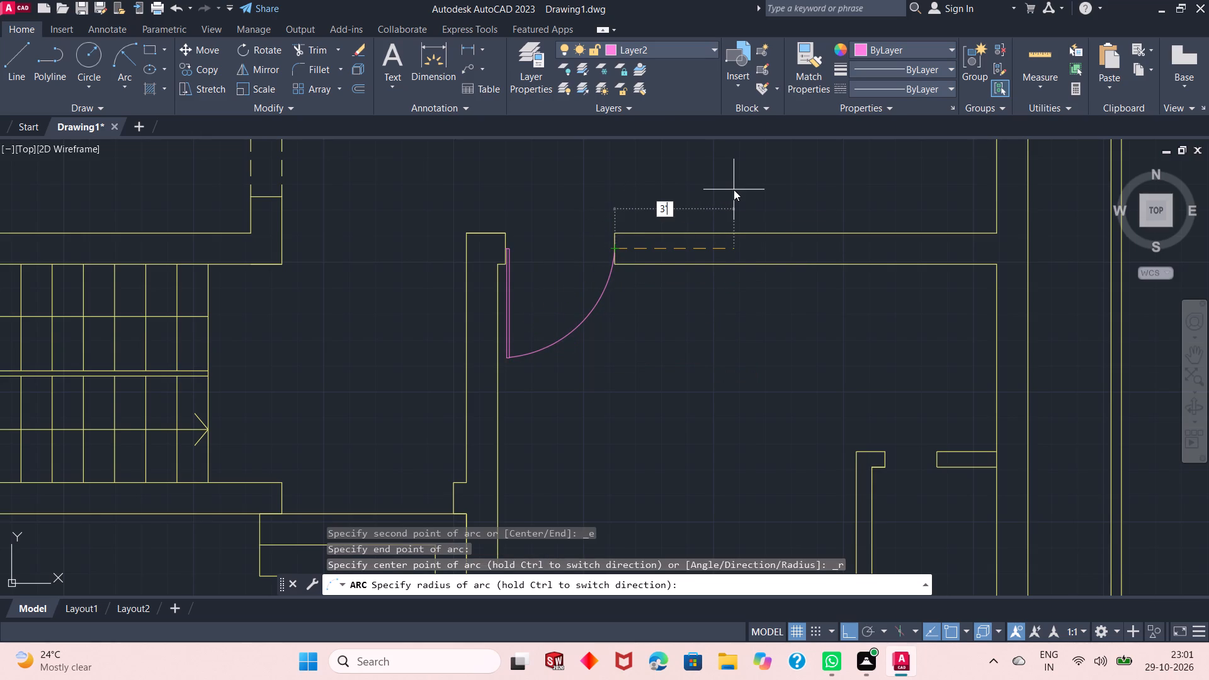
pyautogui.press("'")
pyautogui.press('BackSpace')
pyautogui.hotkey('shift', '"')
pyautogui.press('Return')
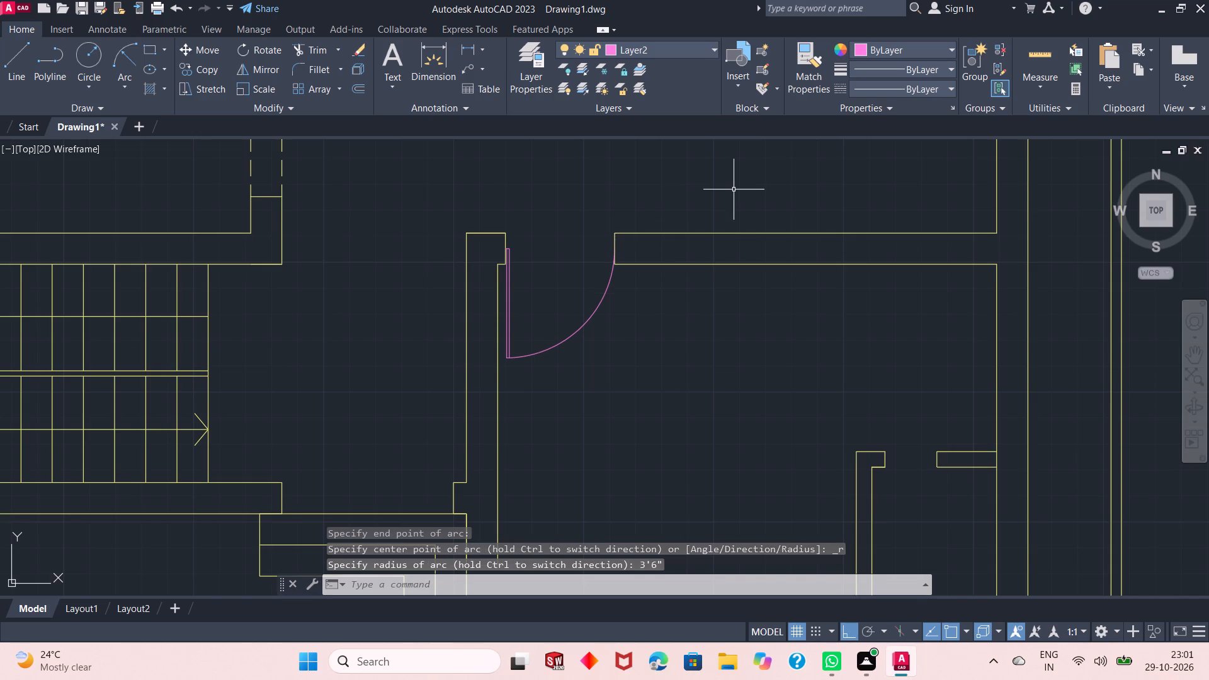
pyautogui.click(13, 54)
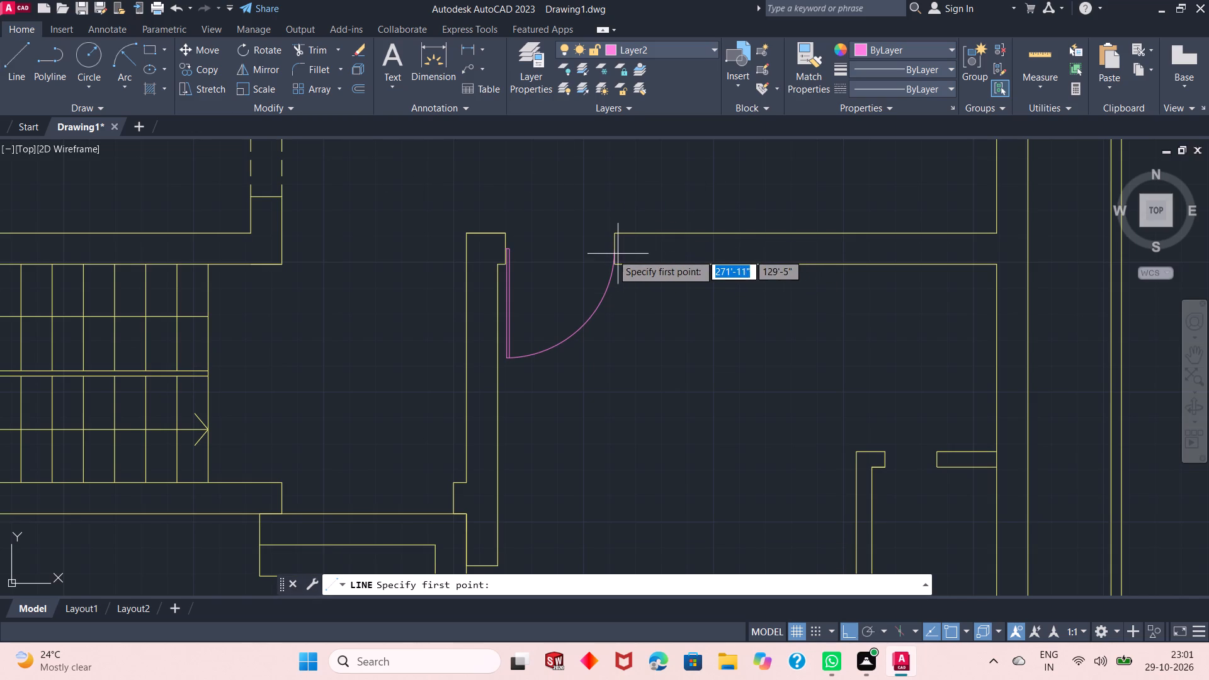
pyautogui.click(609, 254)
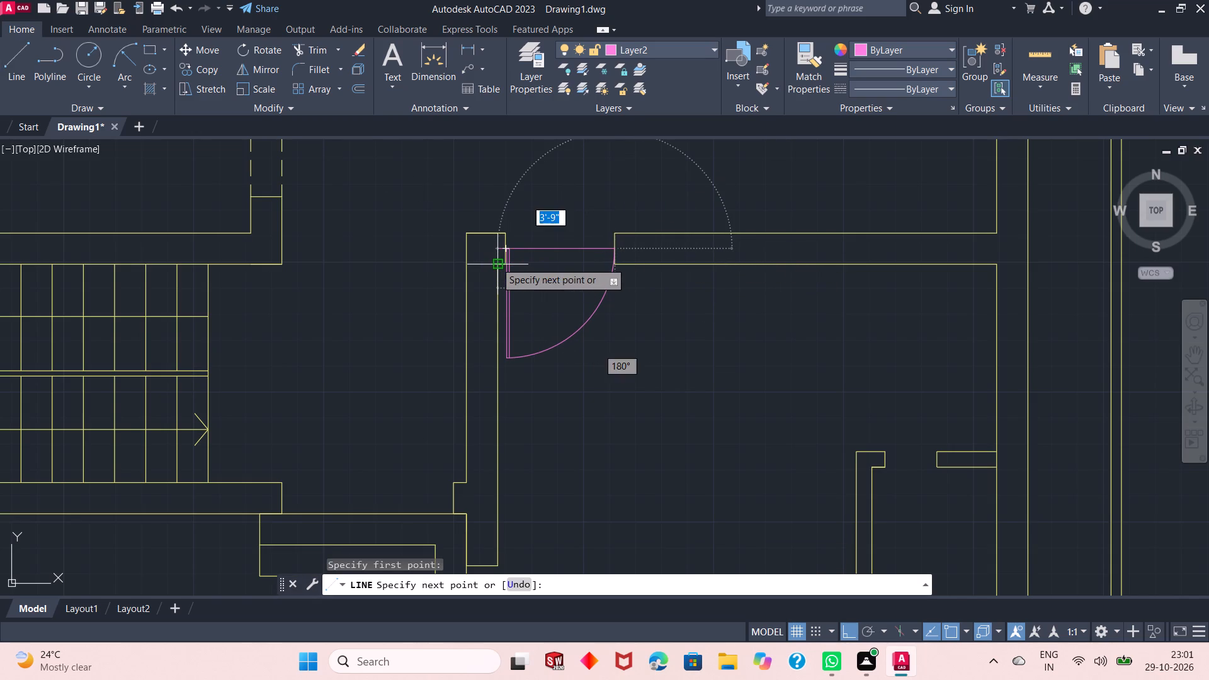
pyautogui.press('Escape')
# Draw a vertical centre line north from the midpoint of the wall line across the doorway southeast of the staircase.
pyautogui.scroll(-1, 545, 312)
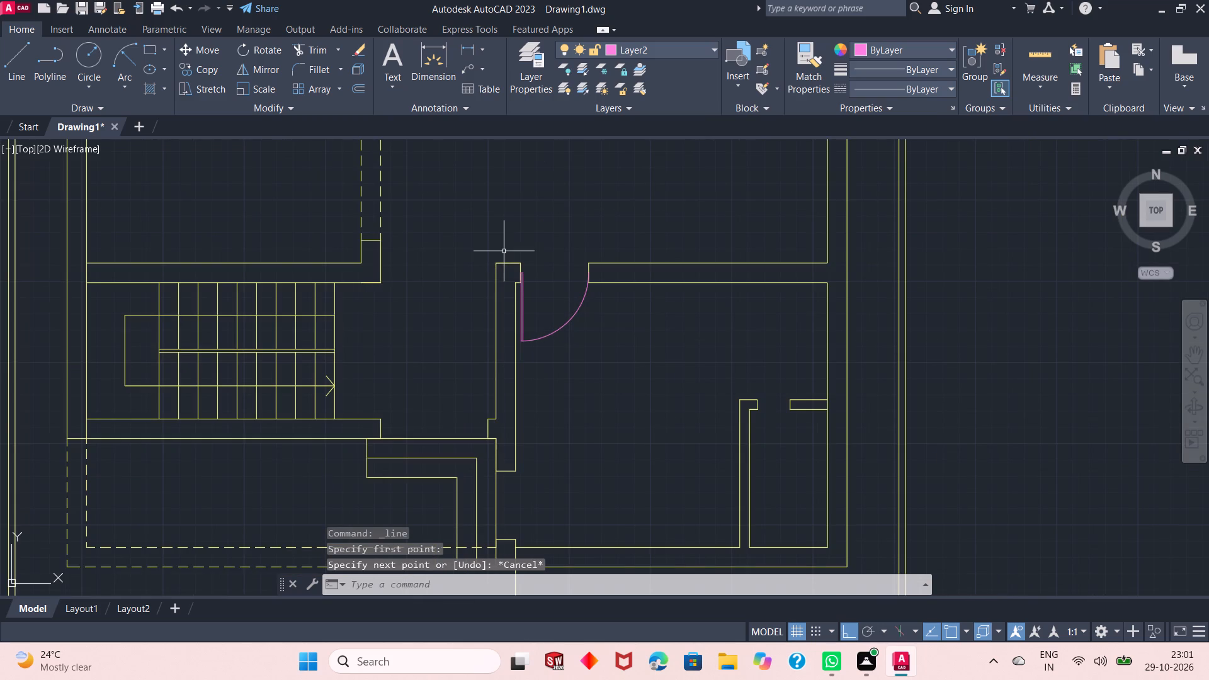
pyautogui.scroll(-1, 504, 251)
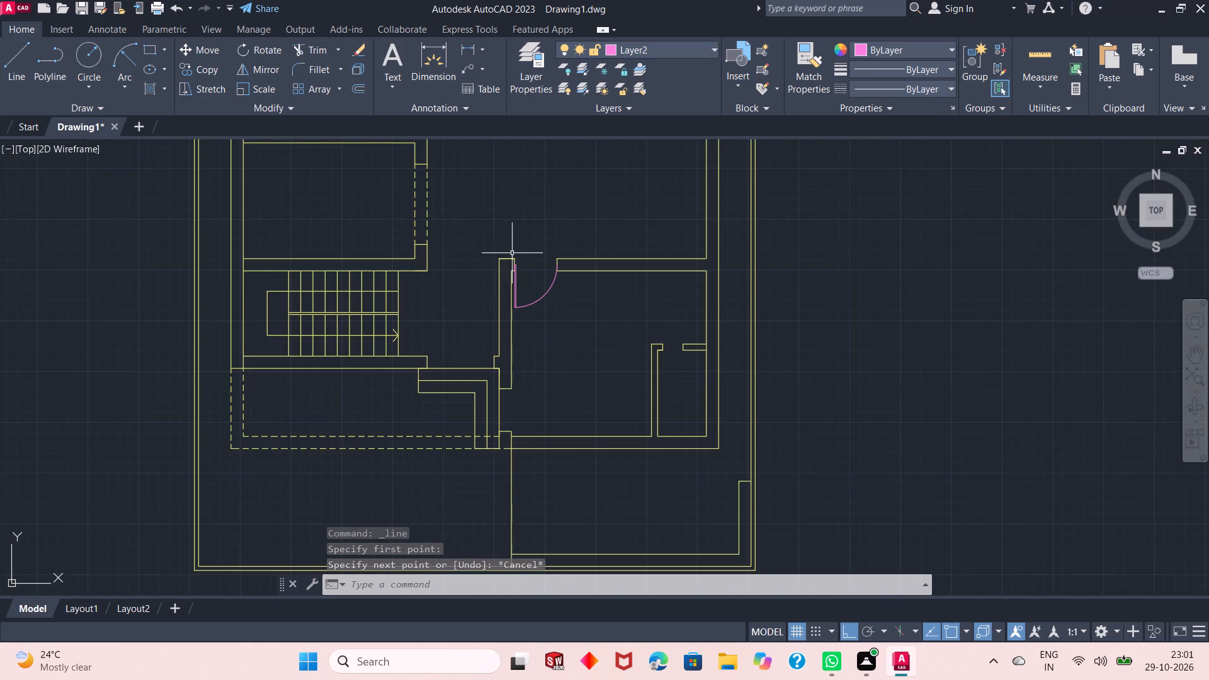
pyautogui.scroll(2, 414, 355)
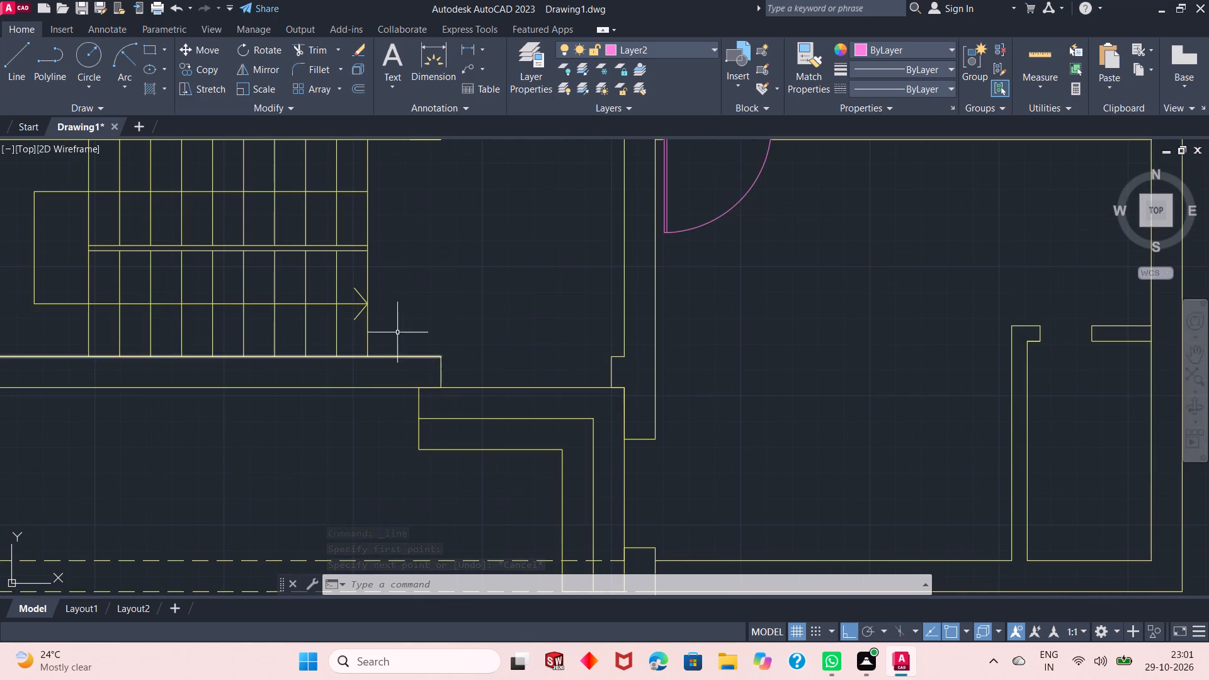
pyautogui.click(7, 46)
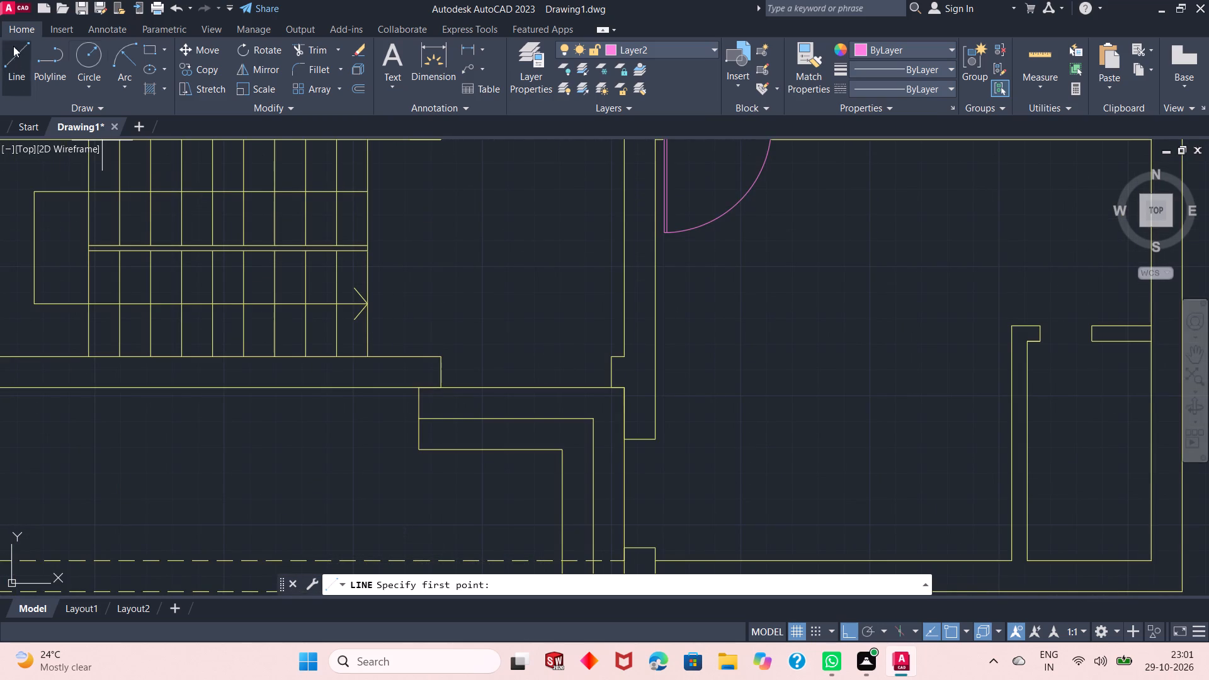
pyautogui.click(524, 391)
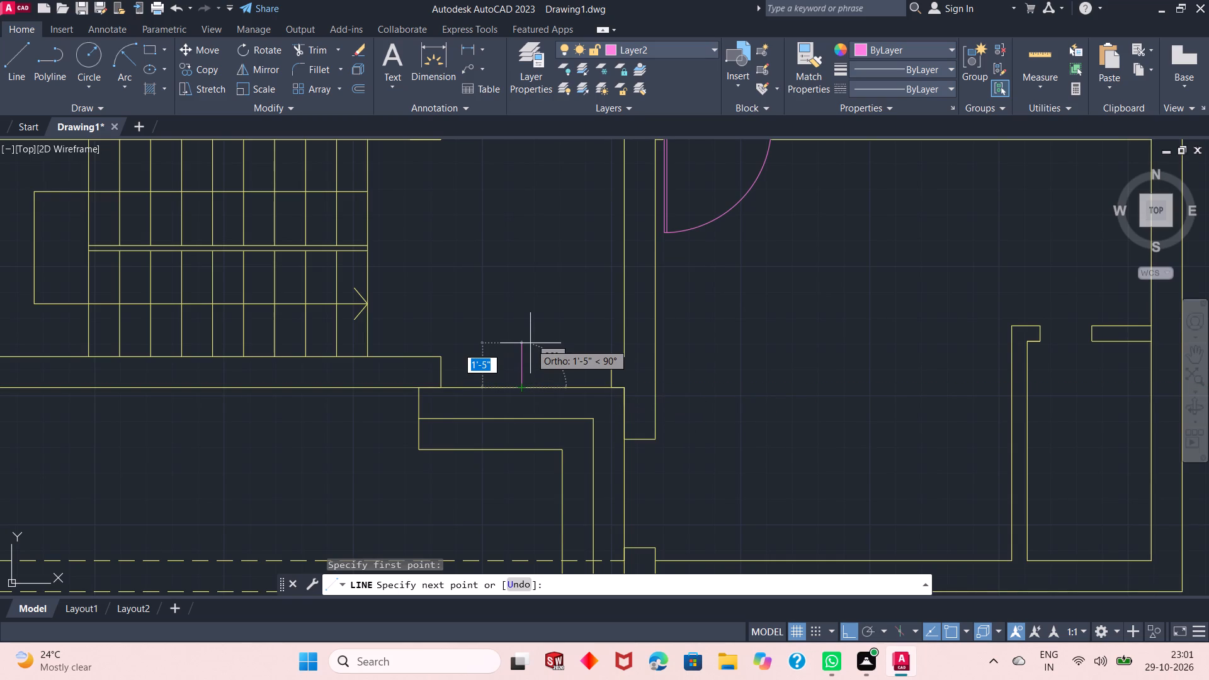
pyautogui.click(530, 306)
pyautogui.rightClick(530, 306)
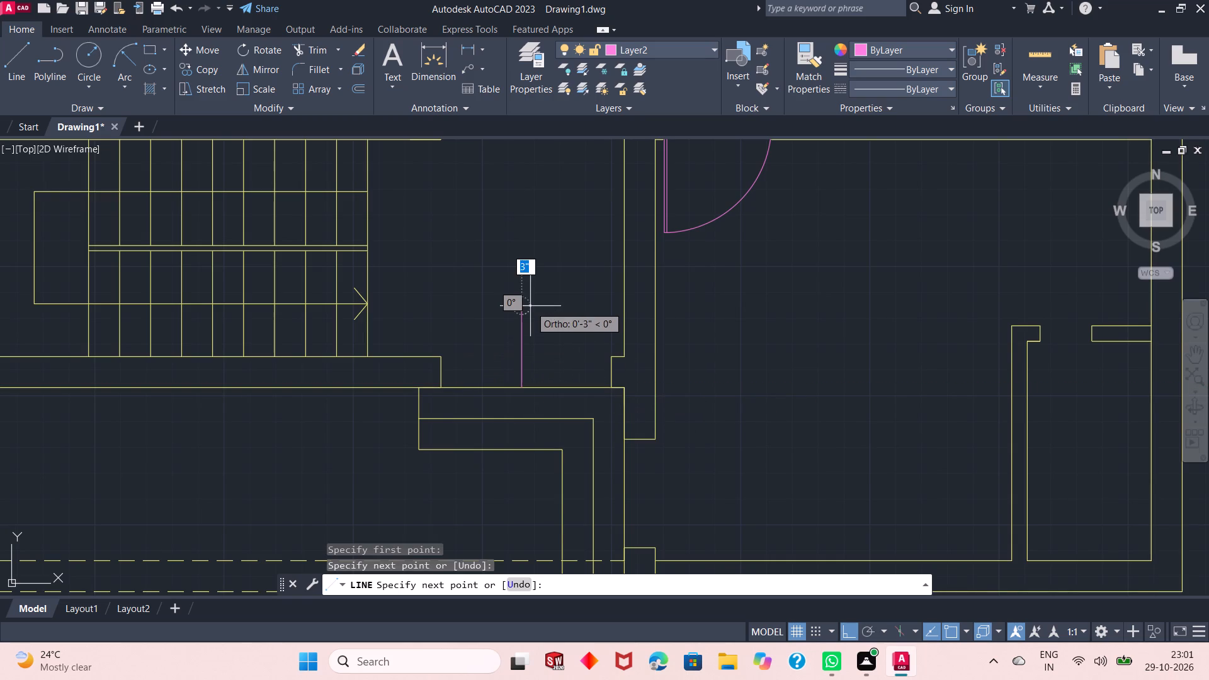
pyautogui.click(550, 309)
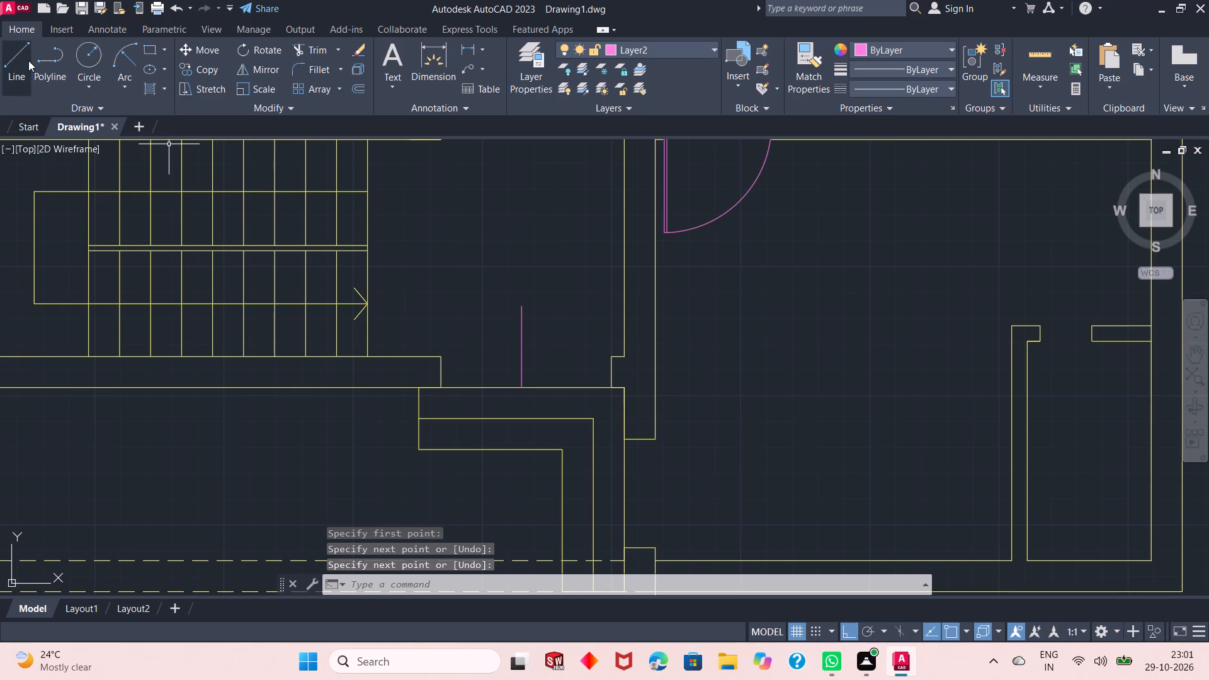
# Draw the first leaf's west edge from the west jamb's midpoint in that doorway, going 0.5" east and 2' north.
pyautogui.click(9, 59)
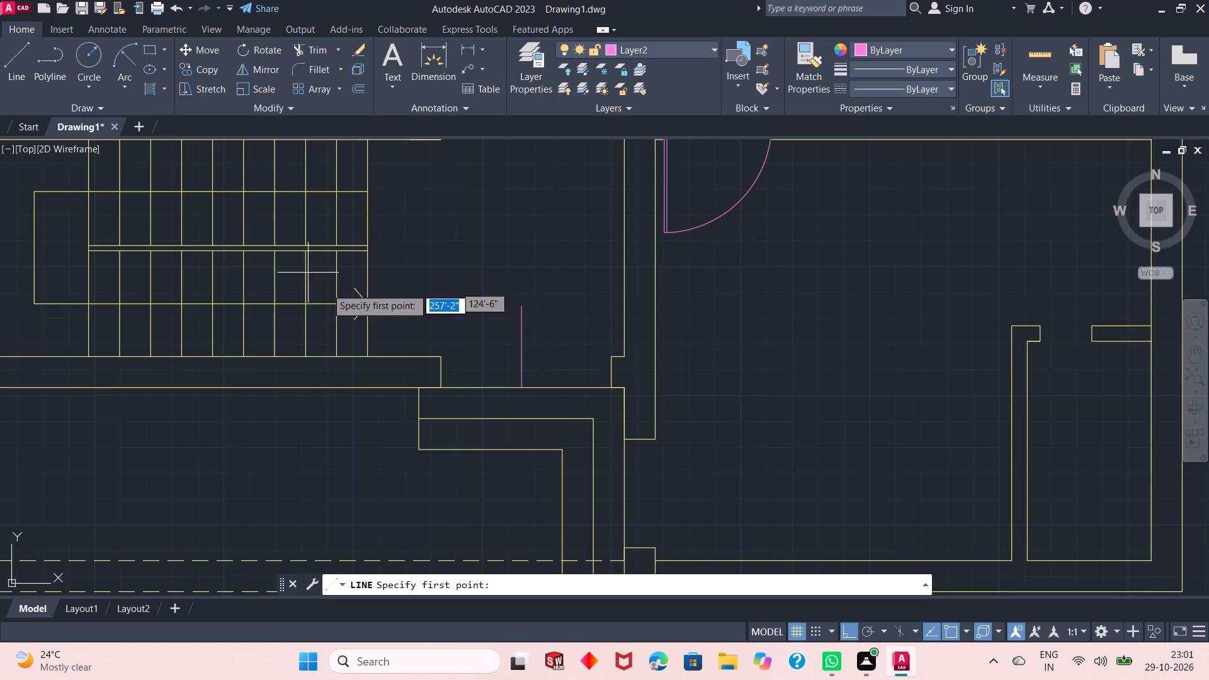
pyautogui.click(440, 372)
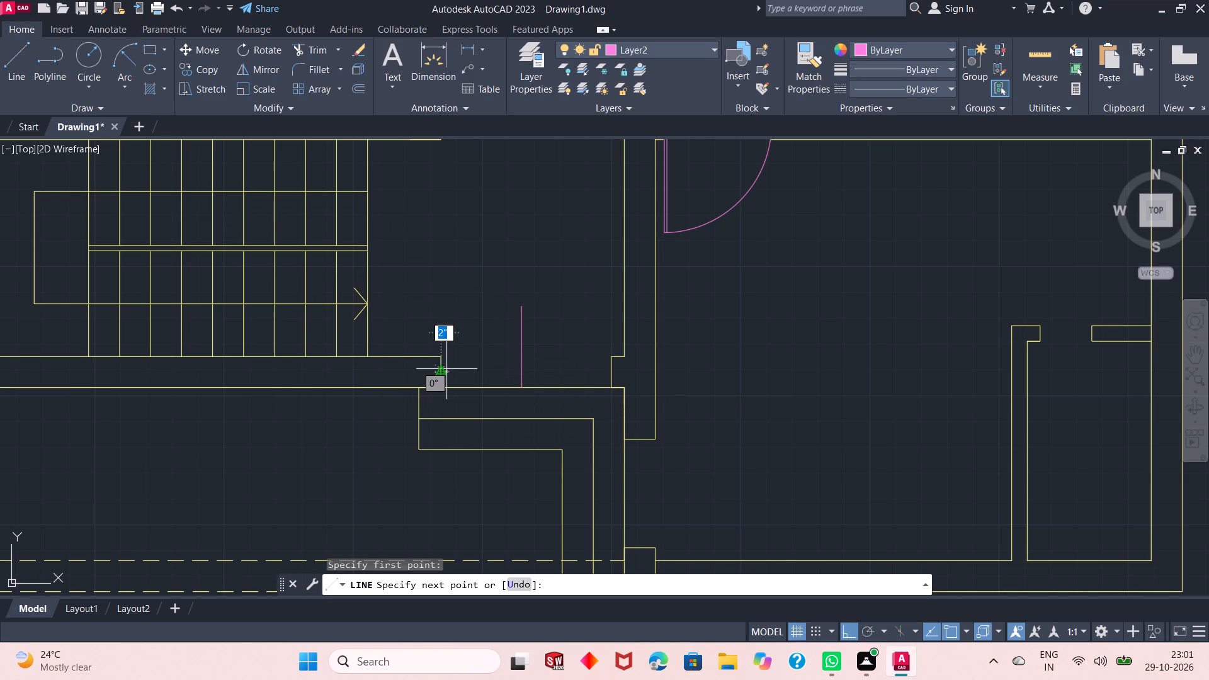
pyautogui.write('.5')
pyautogui.hotkey('shift', '"')
pyautogui.press('Return')
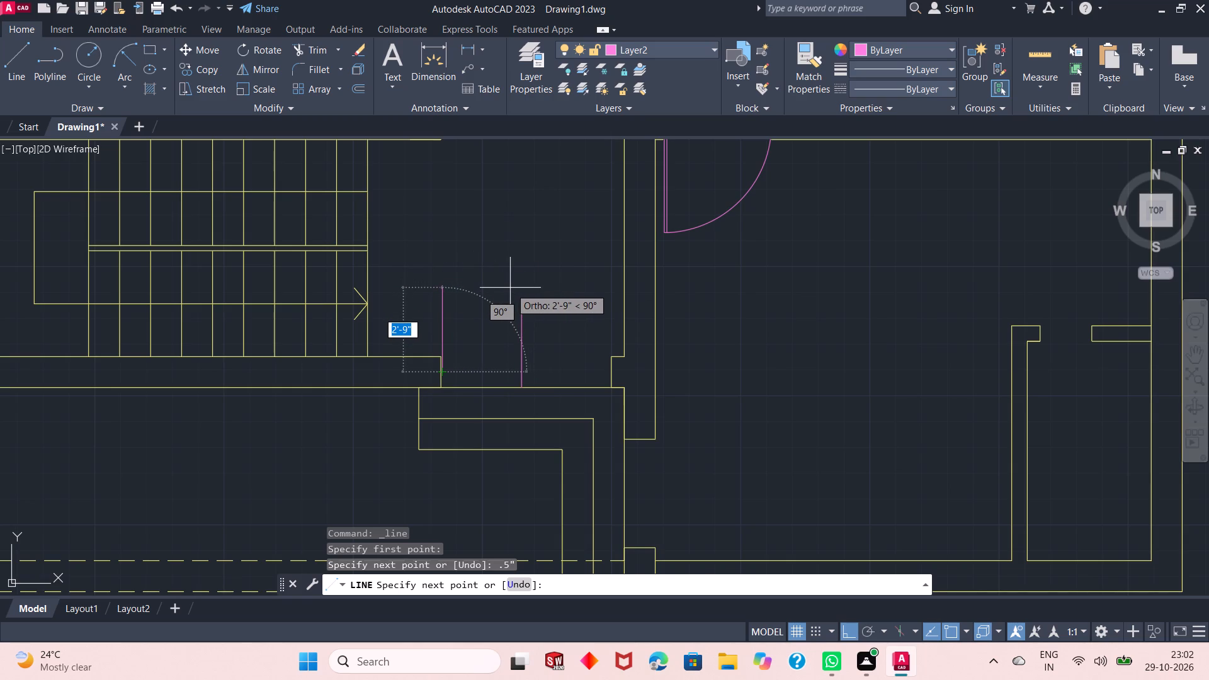
pyautogui.write("1'8")
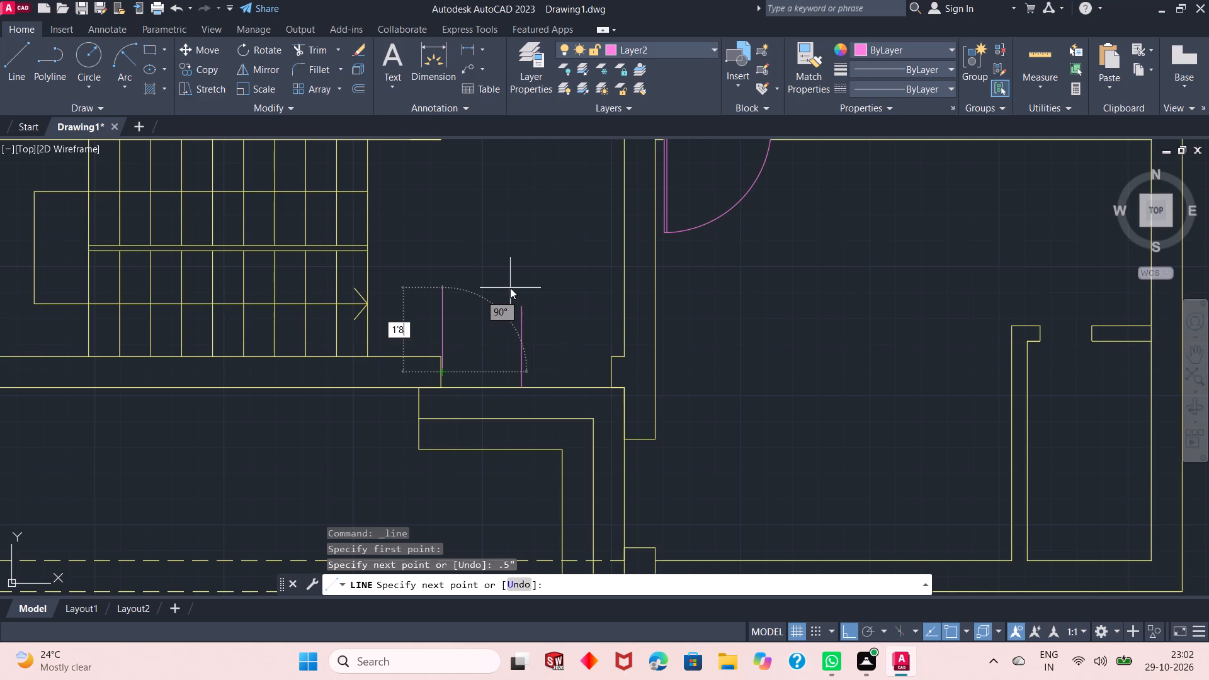
pyautogui.press('Escape')
pyautogui.write("2'")
pyautogui.press('Return')
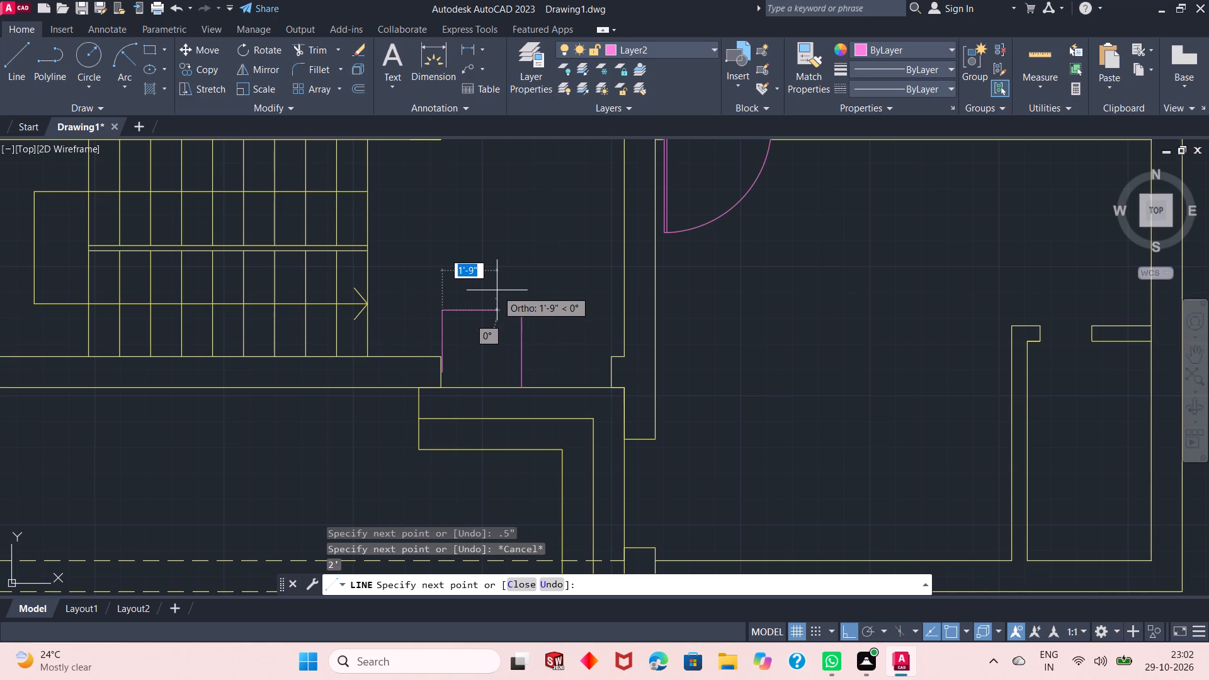
pyautogui.rightClick(493, 293)
pyautogui.click(505, 304)
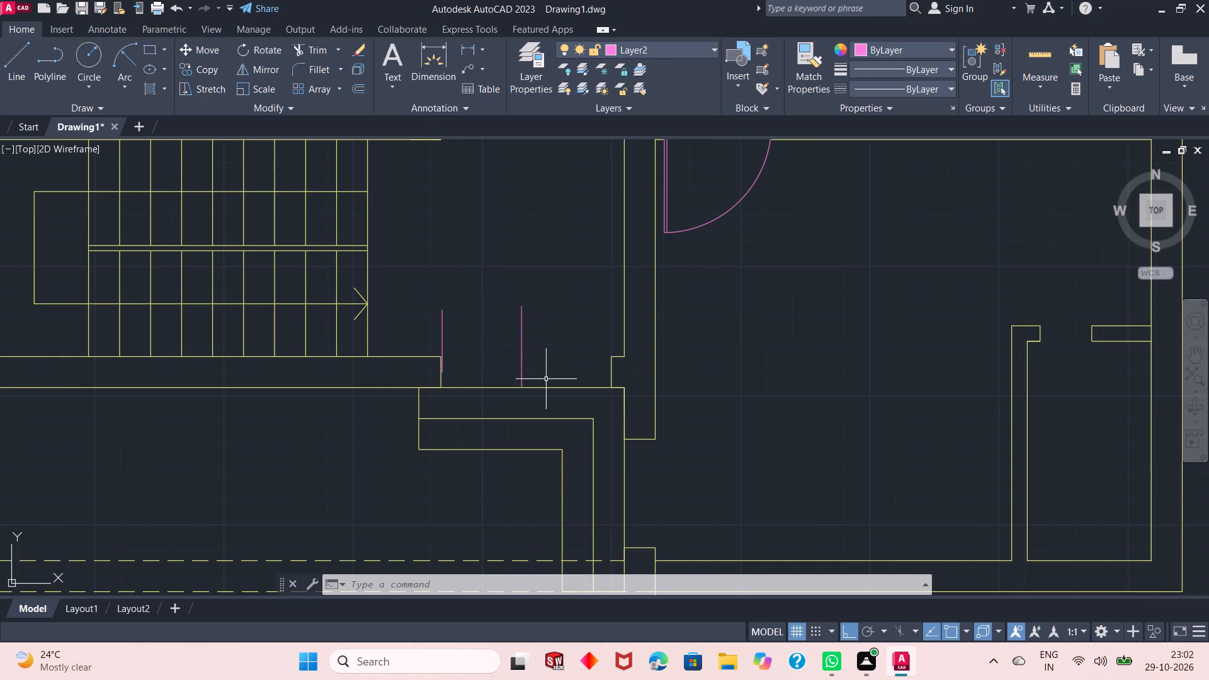
# Finish the west leaf outline 1" east, south to the jamb midpoint's level, and west to close its lower end.
pyautogui.scroll(3, 562, 378)
pyautogui.scroll(-4, 569, 385)
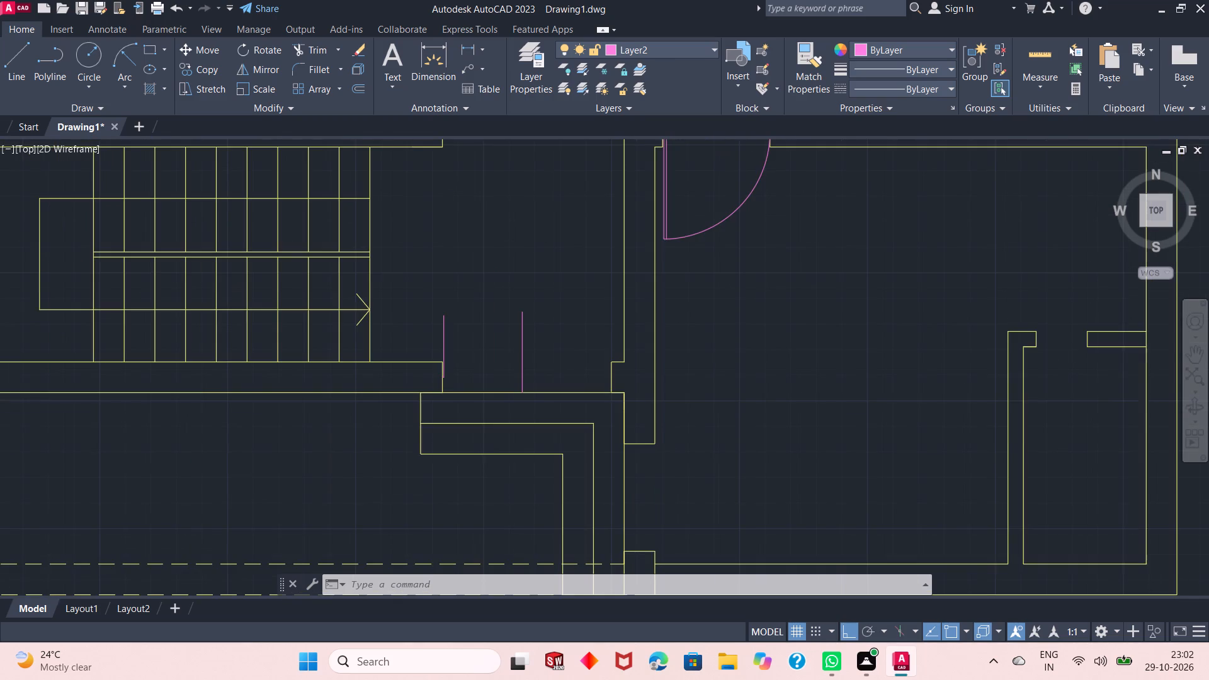
pyautogui.scroll(-1, 569, 385)
pyautogui.scroll(2, 542, 365)
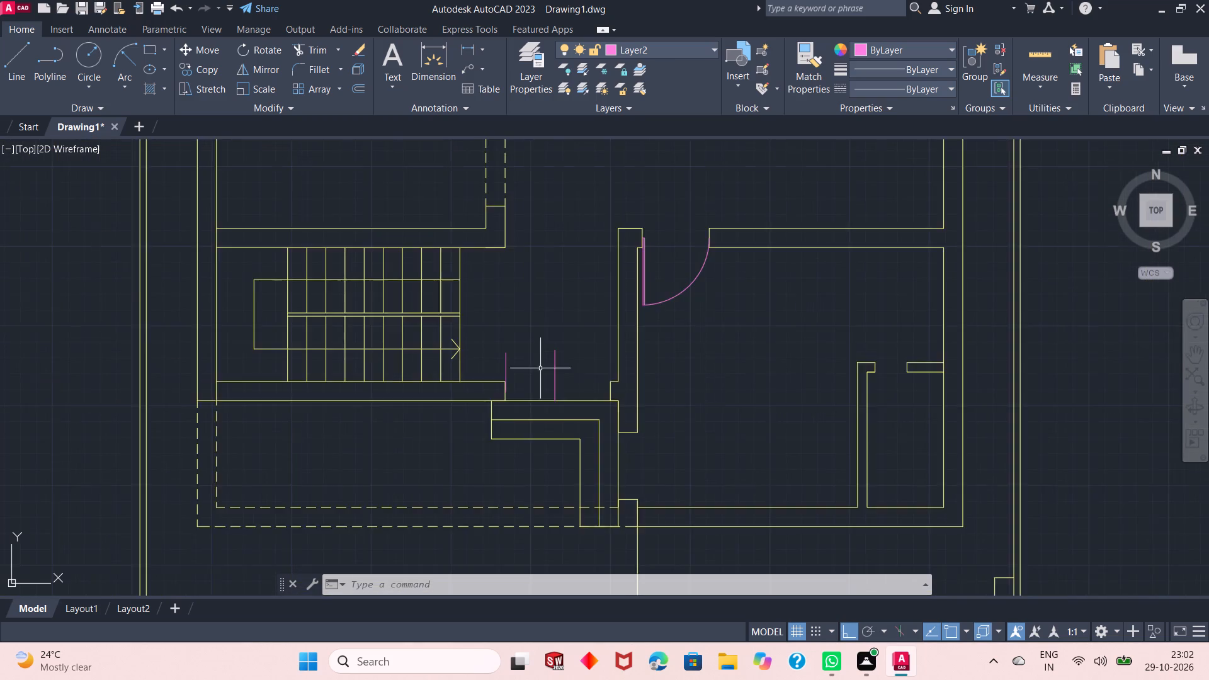
pyautogui.click(31, 74)
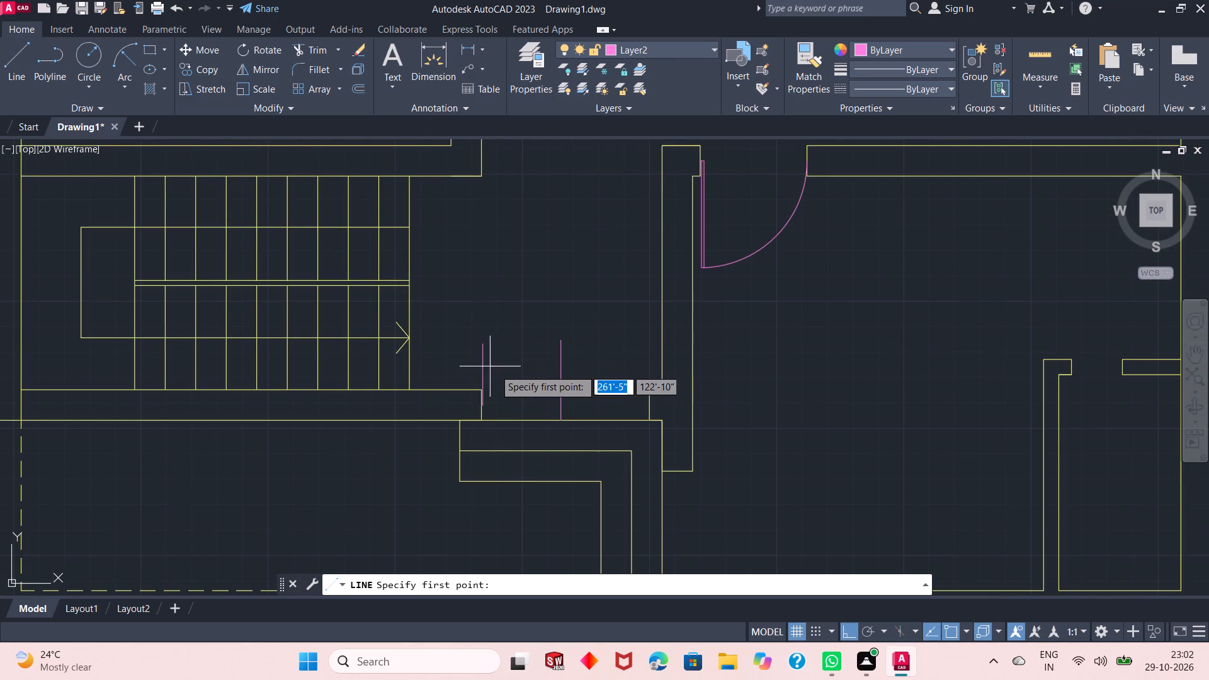
pyautogui.click(488, 349)
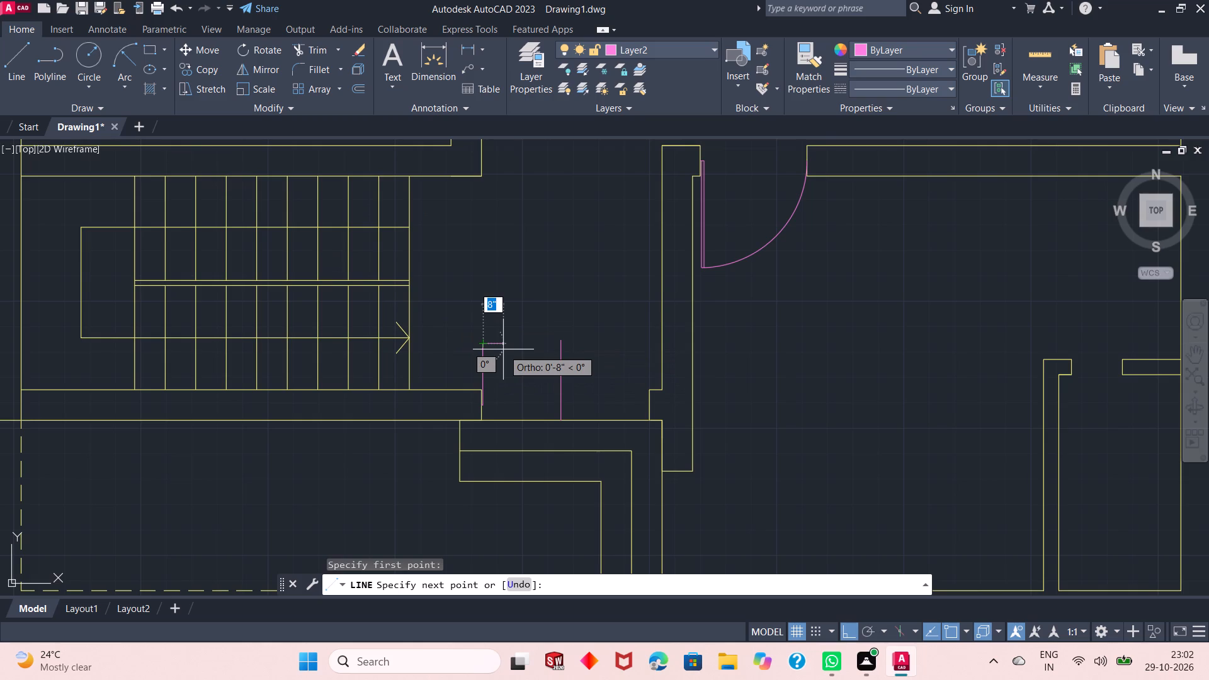
pyautogui.write('1"')
pyautogui.press('Return')
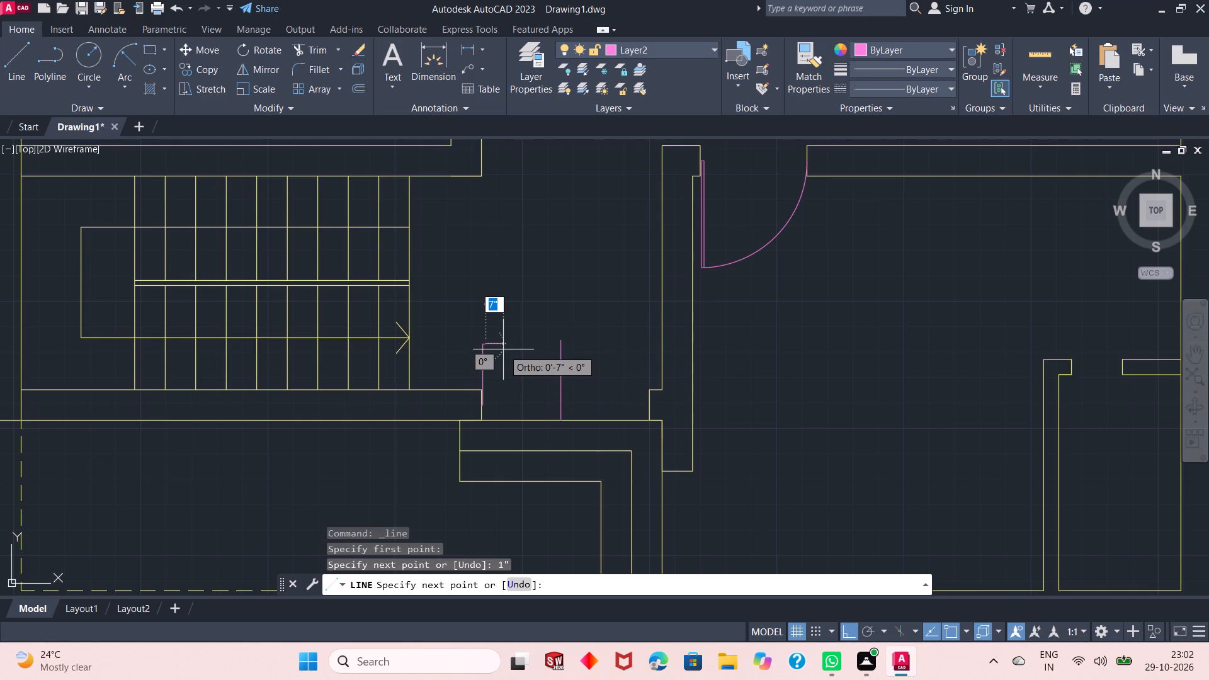
pyautogui.scroll(3, 510, 392)
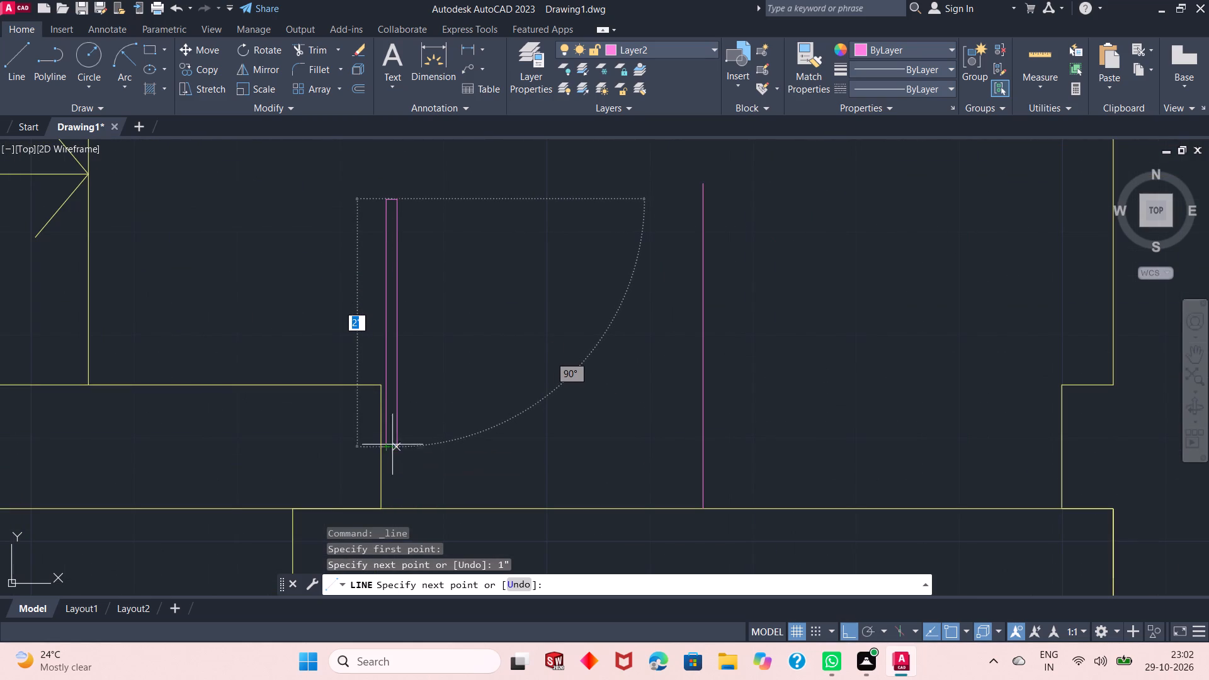
pyautogui.click(397, 445)
pyautogui.click(386, 445)
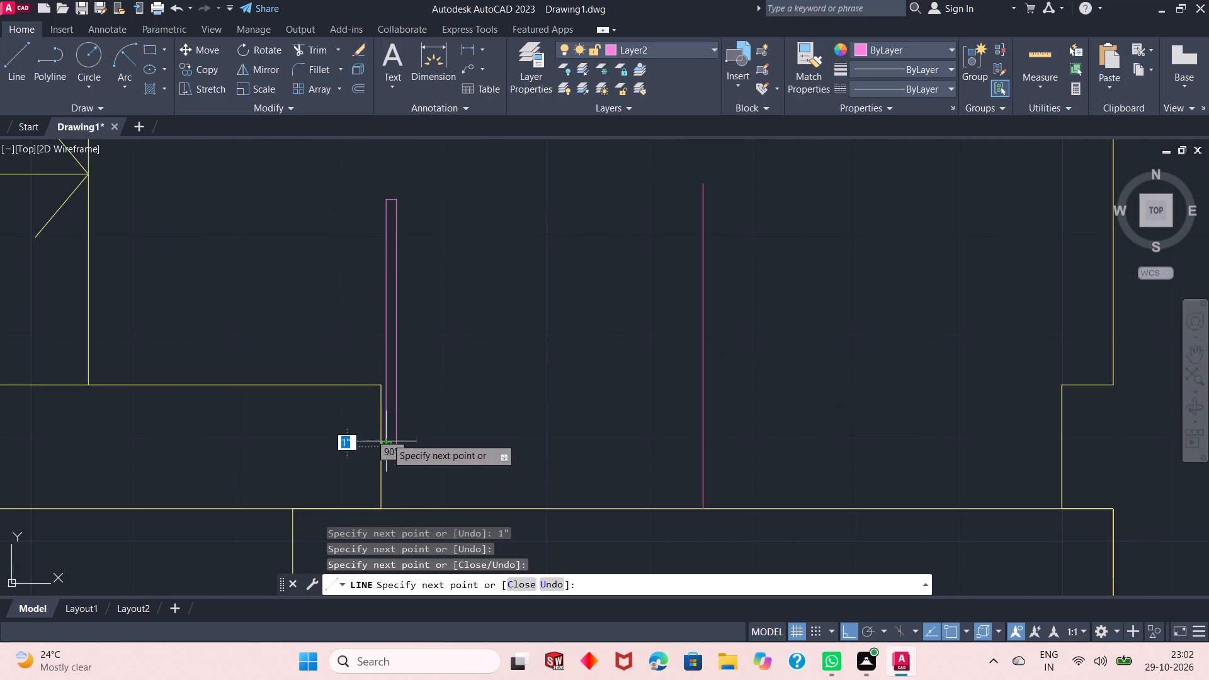
pyautogui.rightClick(378, 388)
pyautogui.rightClick(377, 388)
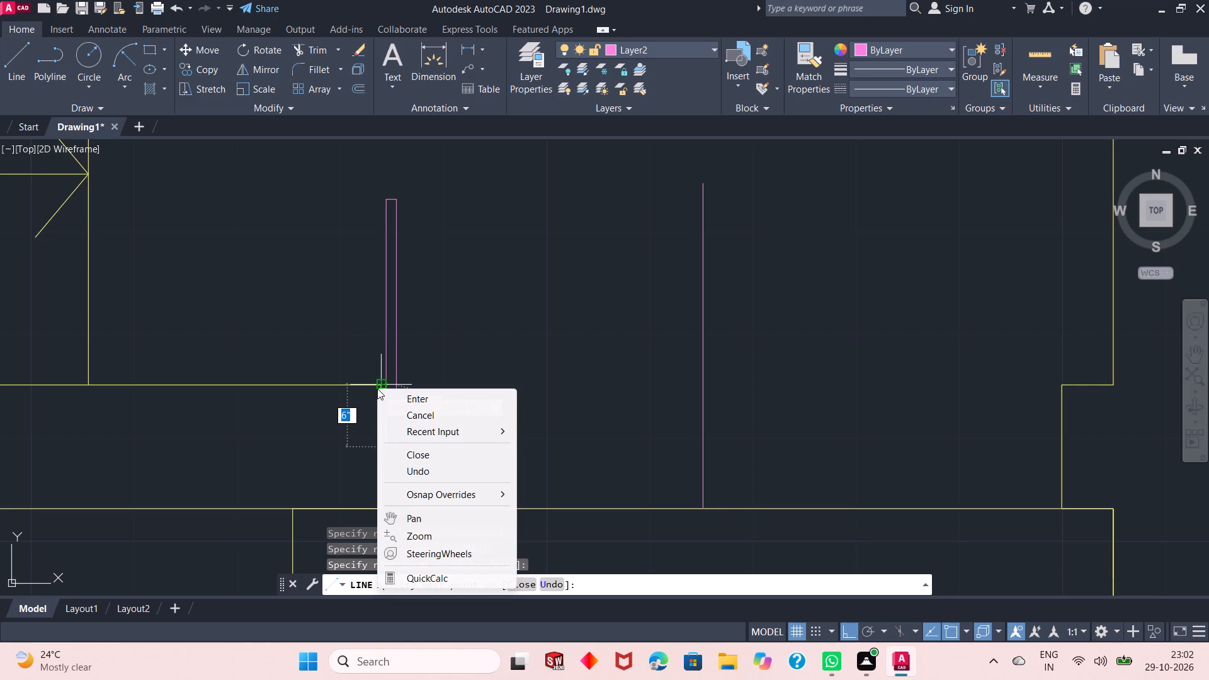
pyautogui.press('Escape')
pyautogui.press('Escape')
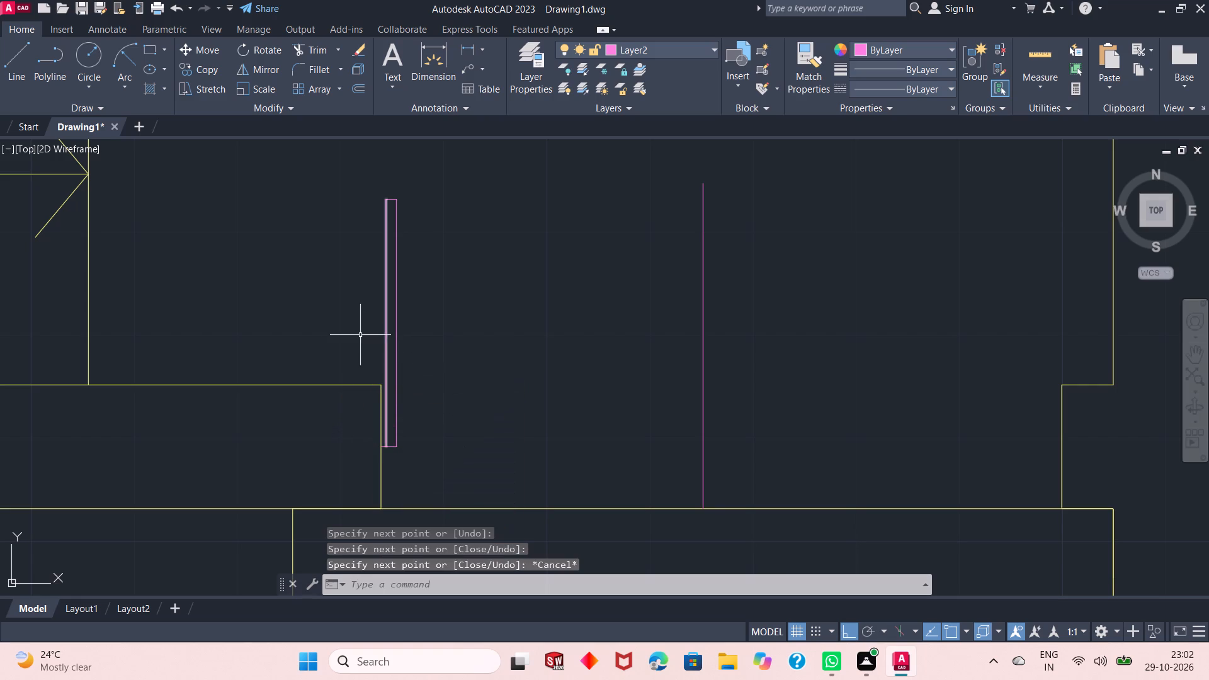
# Draw the second leaf from the east jamb's midpoint: 0.5" west, 2'10" north, 1" west, then south and east to close its lower end.
pyautogui.click(6, 54)
pyautogui.scroll(-1, 210, 288)
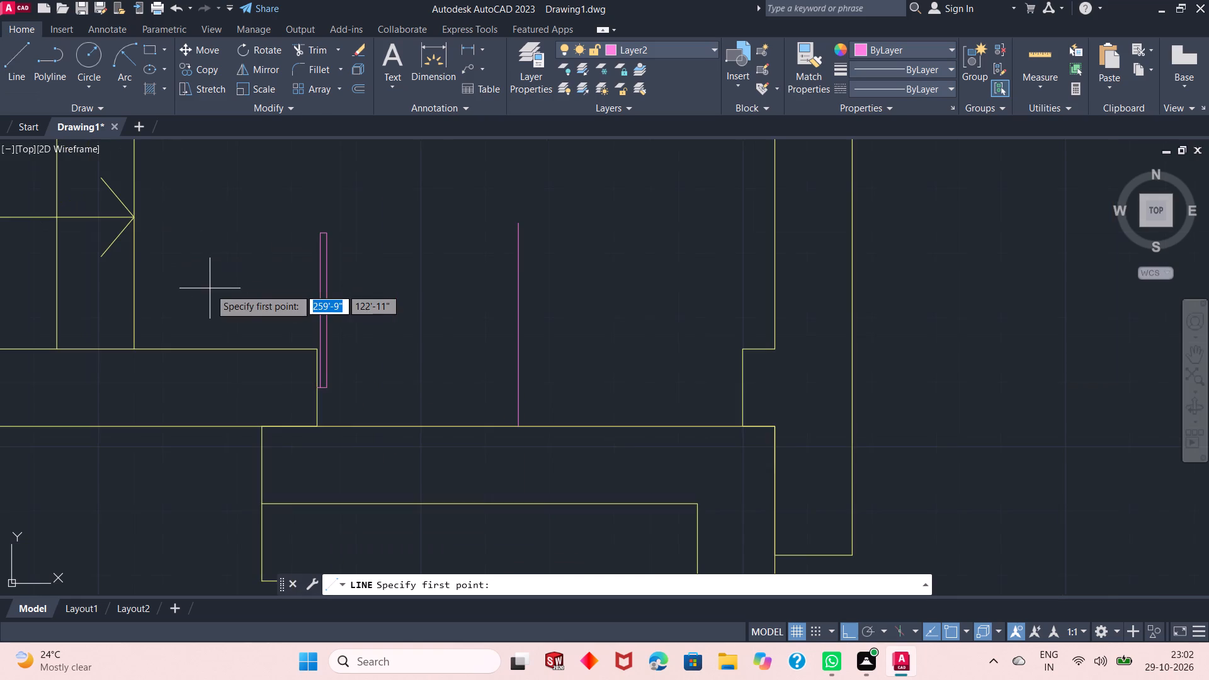
pyautogui.click(742, 388)
pyautogui.write('.5')
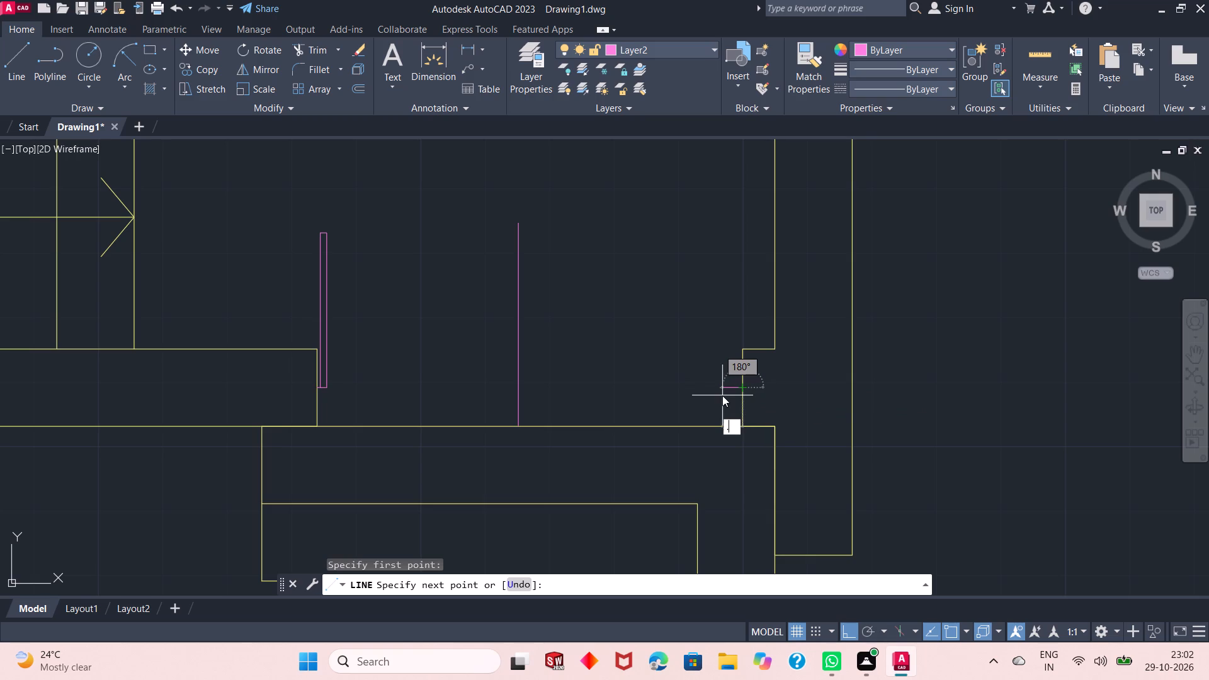
pyautogui.hotkey('shift', '"')
pyautogui.press('Return')
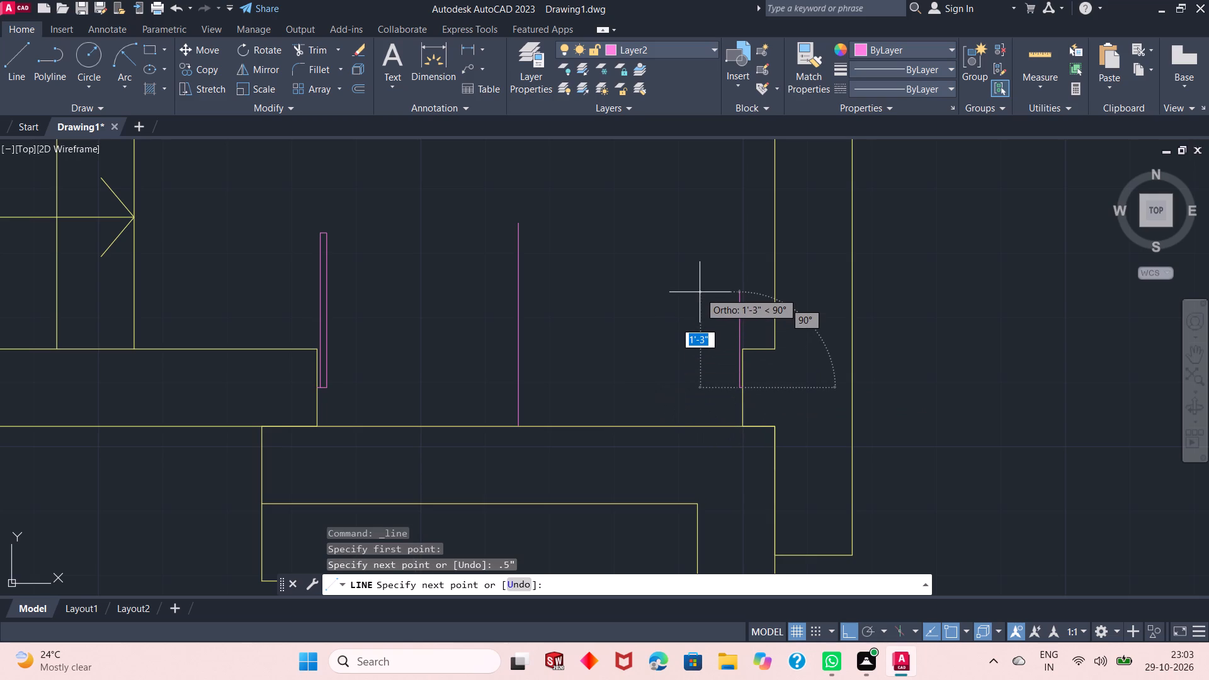
pyautogui.write("2'")
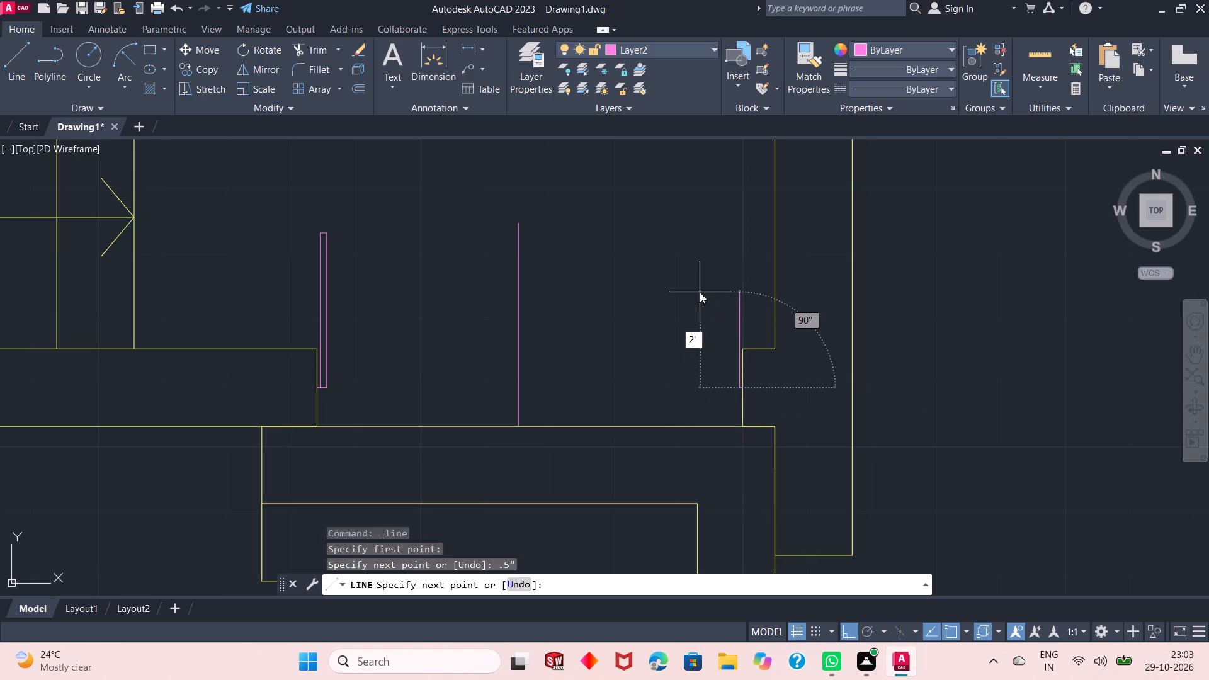
pyautogui.press('Escape')
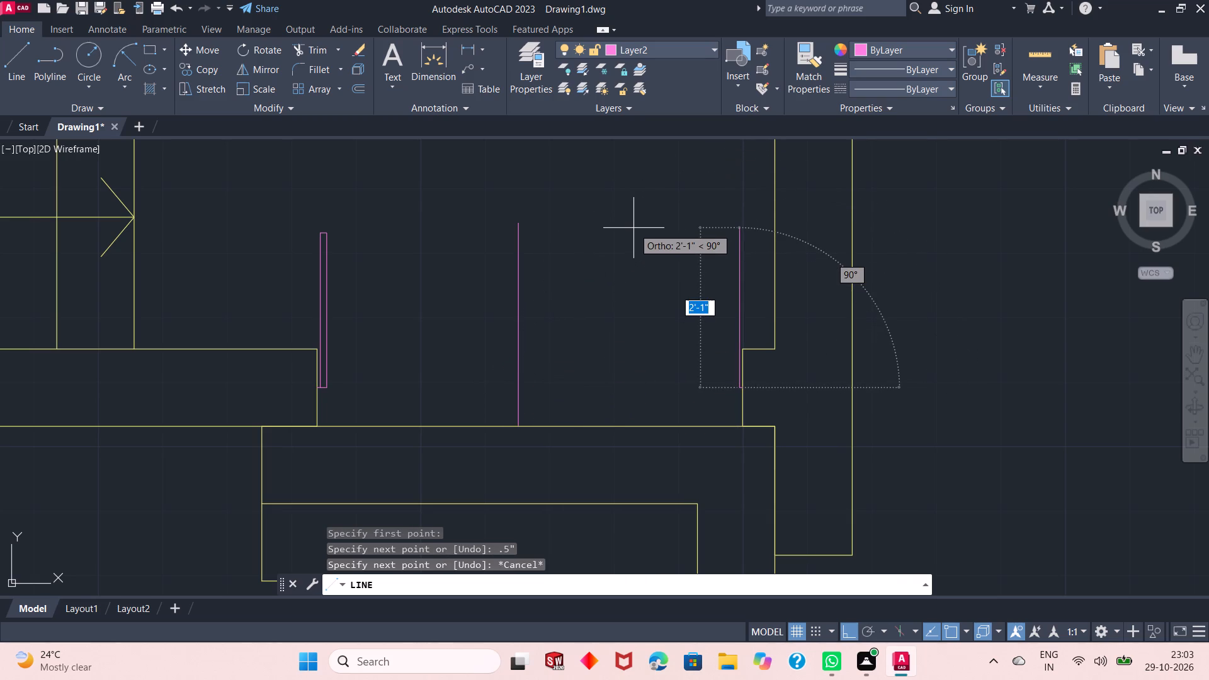
pyautogui.write('2\'10"')
pyautogui.press('Return')
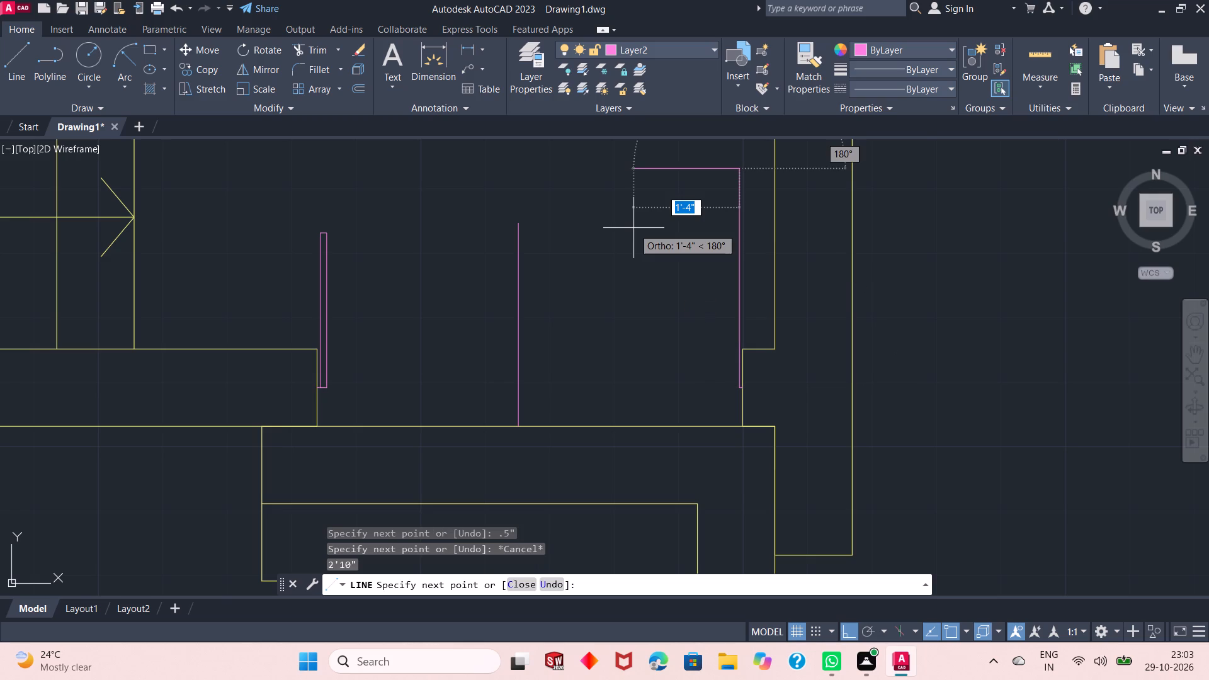
pyautogui.write('1"')
pyautogui.press('Return')
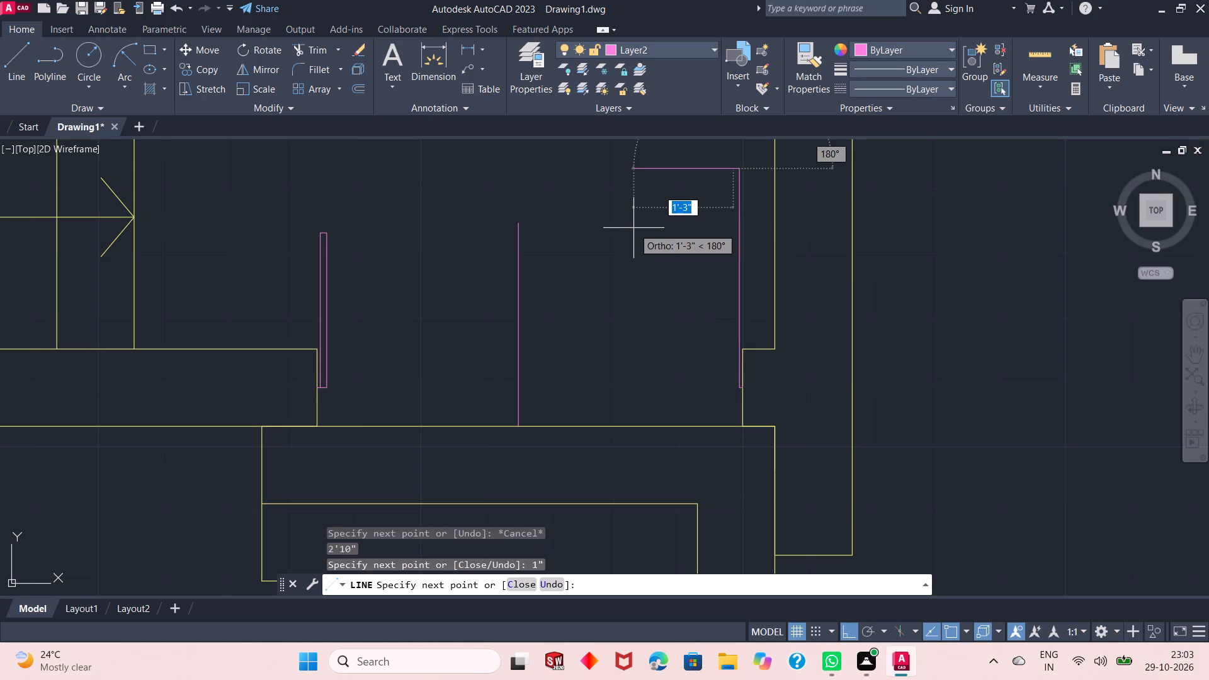
pyautogui.click(736, 391)
pyautogui.click(742, 391)
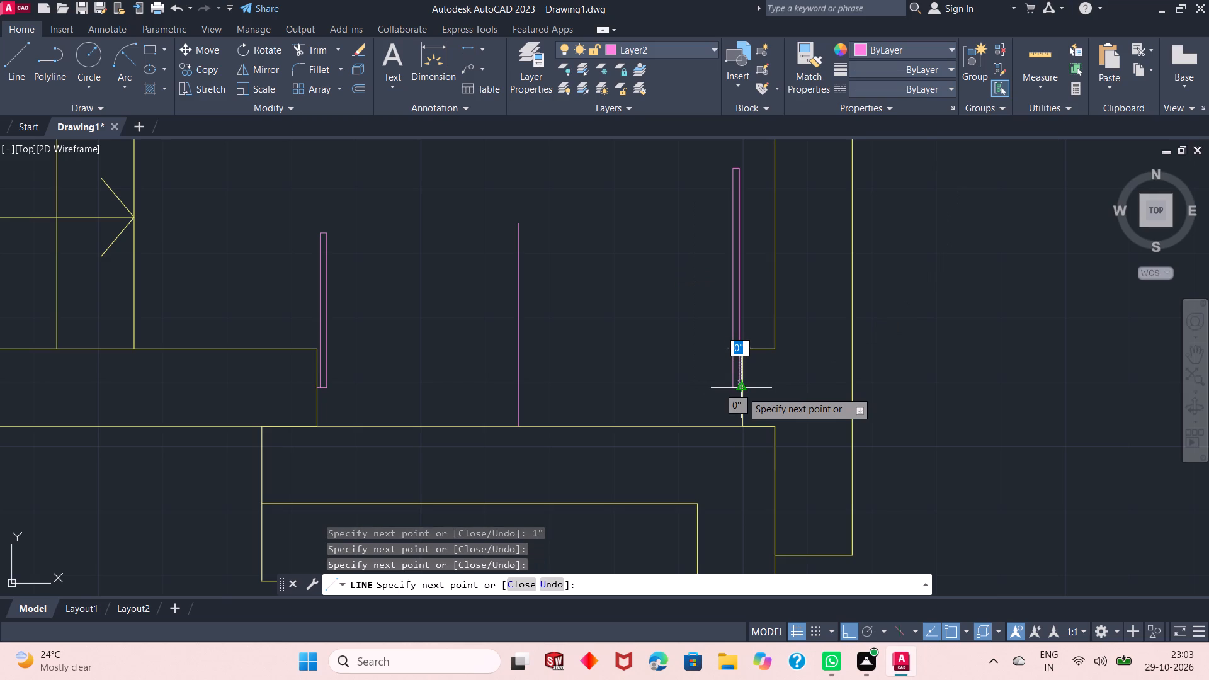
pyautogui.rightClick(742, 391)
pyautogui.click(769, 398)
# Erase the west leaf's two long edges and upper end, keeping the short line at the west jamb.
pyautogui.click(382, 260)
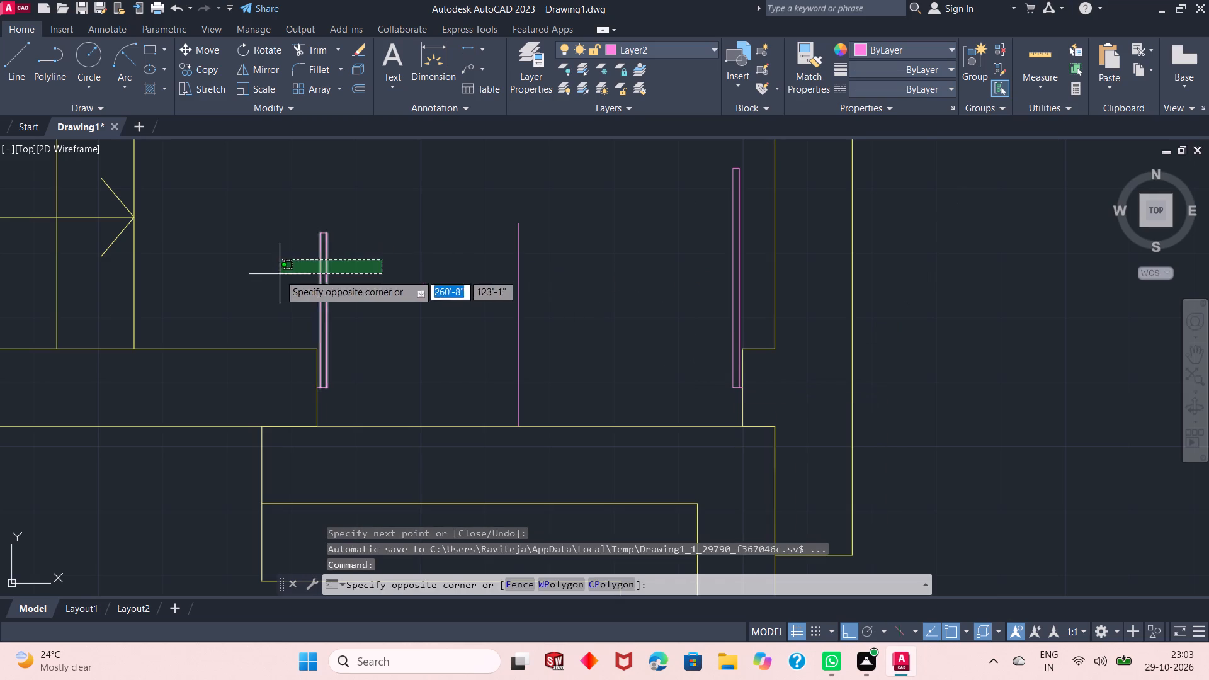
pyautogui.click(276, 274)
pyautogui.rightClick(333, 191)
pyautogui.click(364, 198)
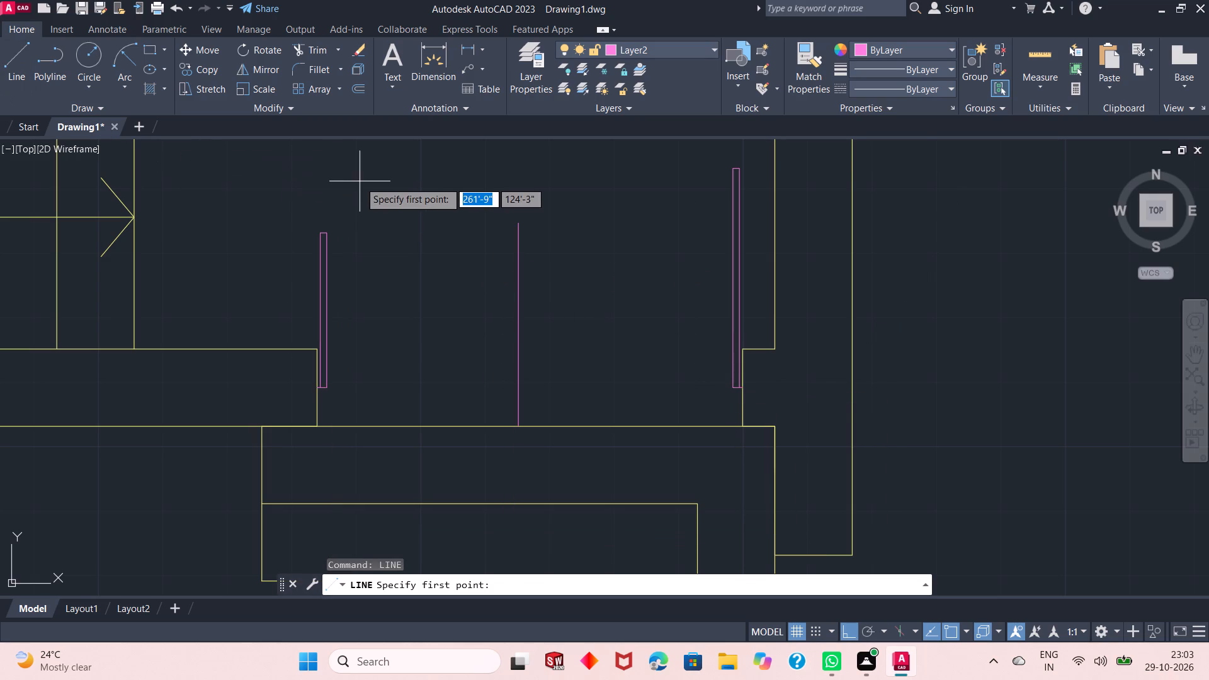
pyautogui.rightClick(360, 182)
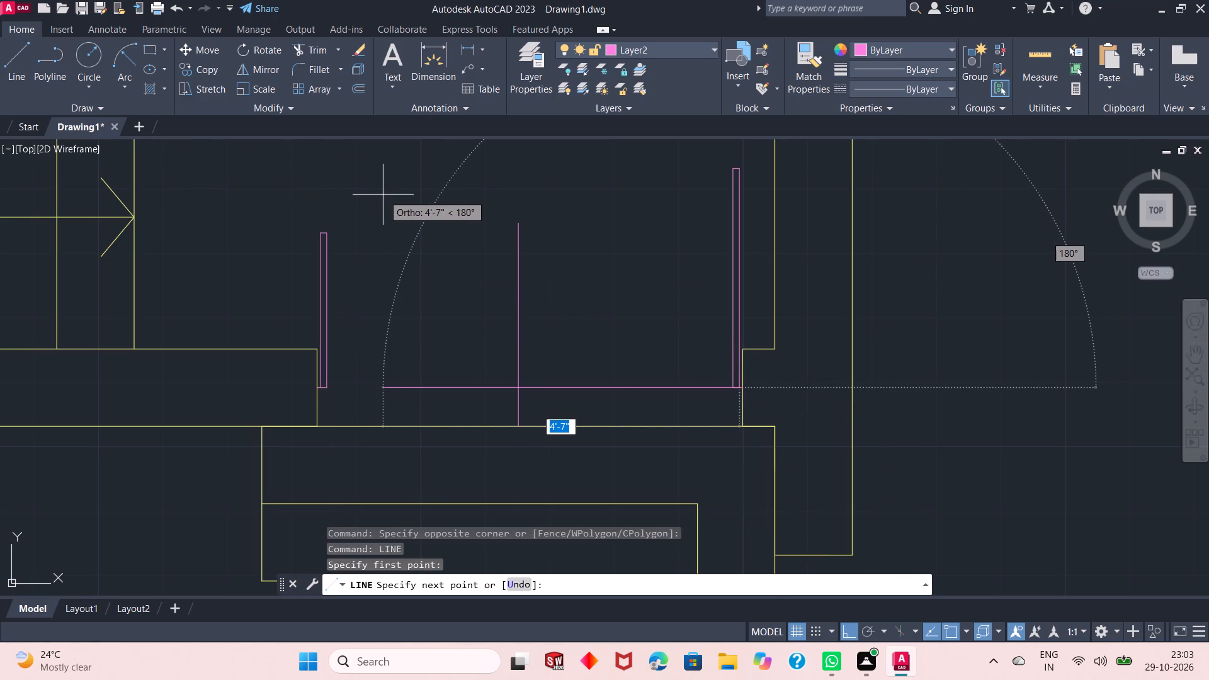
pyautogui.press('Escape')
pyautogui.press('Escape')
pyautogui.click(365, 177)
pyautogui.click(294, 259)
pyautogui.rightClick(440, 184)
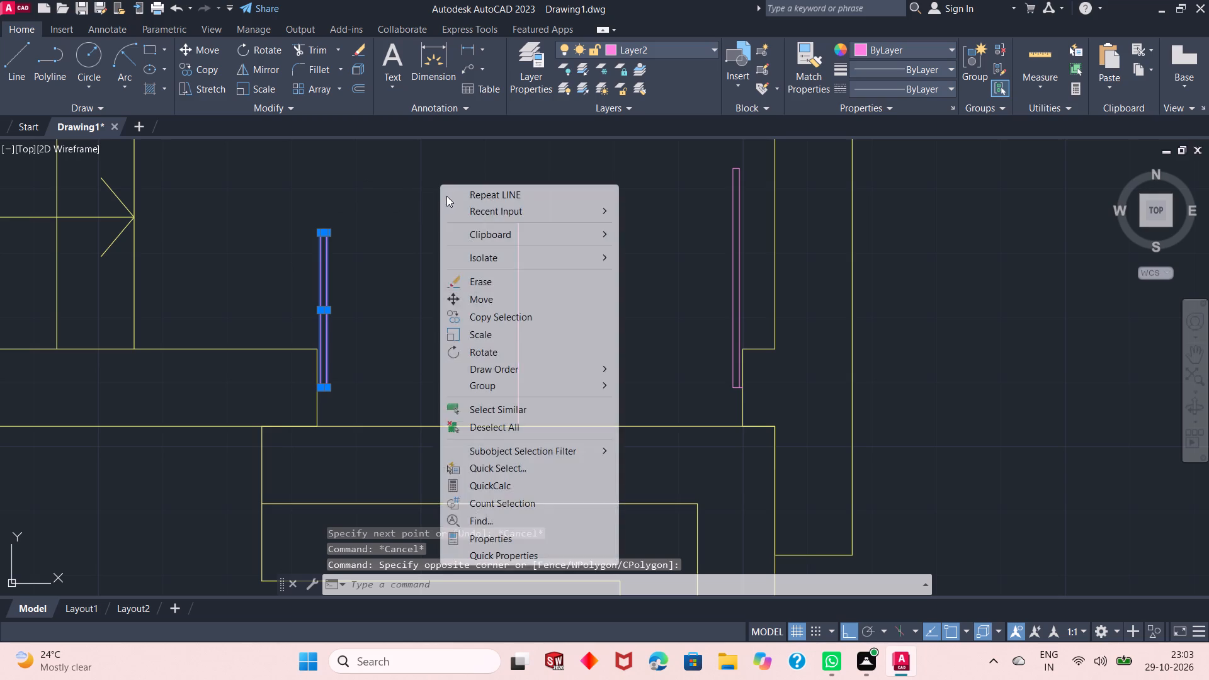
pyautogui.click(482, 277)
# Redraw the west leaf's west edge 2'10" north from the free end of the short line at the west jamb.
pyautogui.click(5, 64)
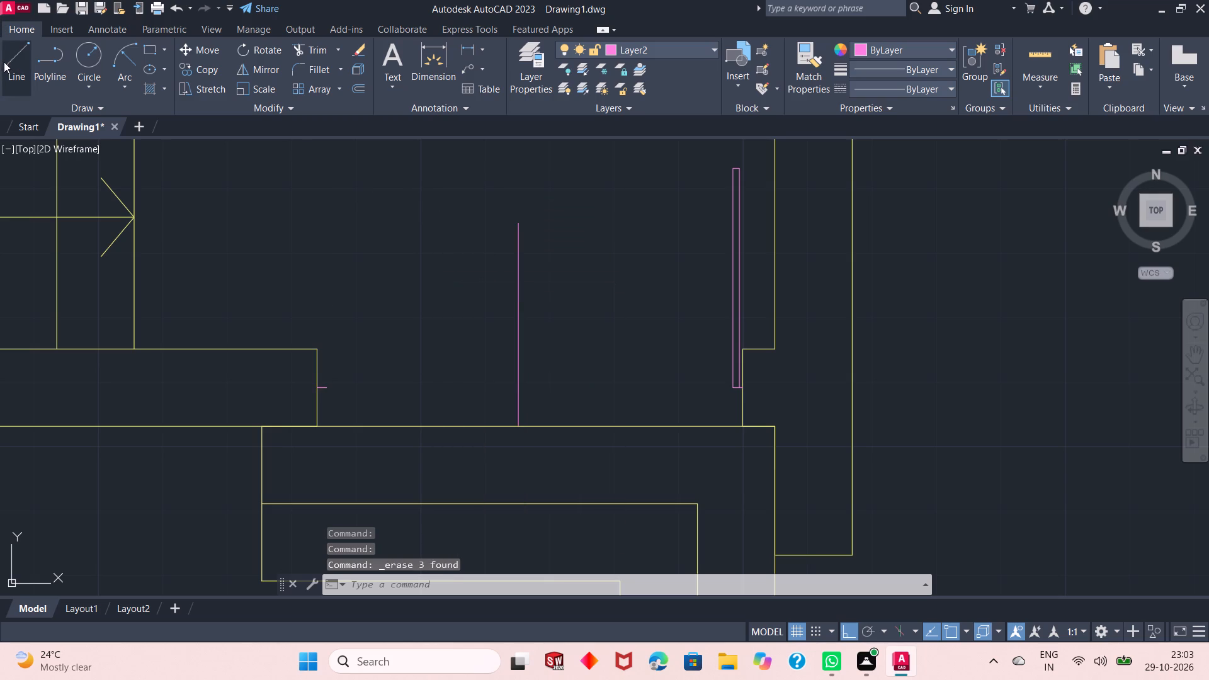
pyautogui.scroll(2, 328, 377)
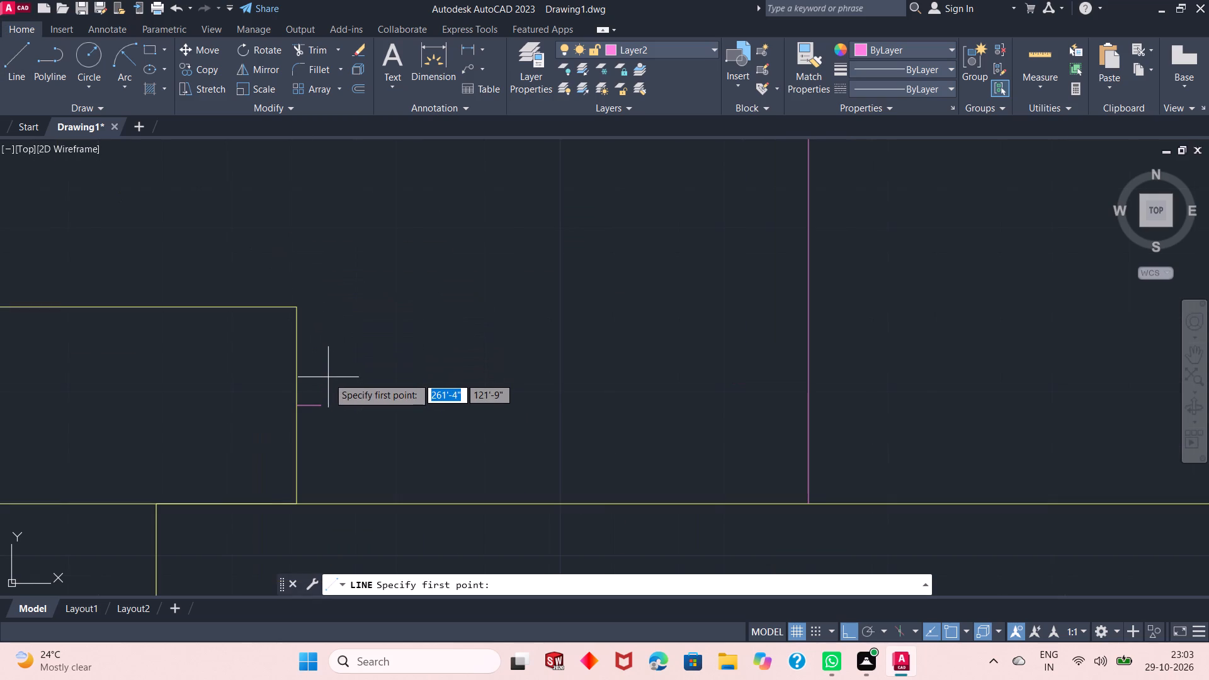
pyautogui.click(324, 411)
pyautogui.scroll(-2, 334, 363)
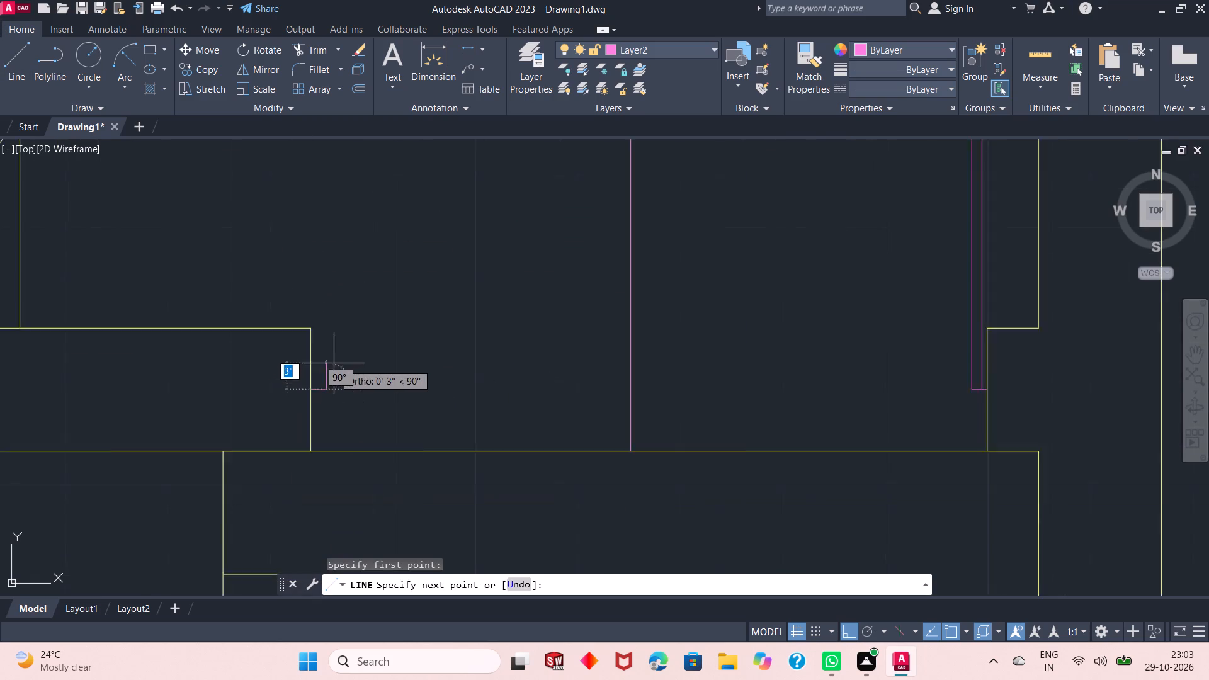
pyautogui.scroll(-2, 344, 409)
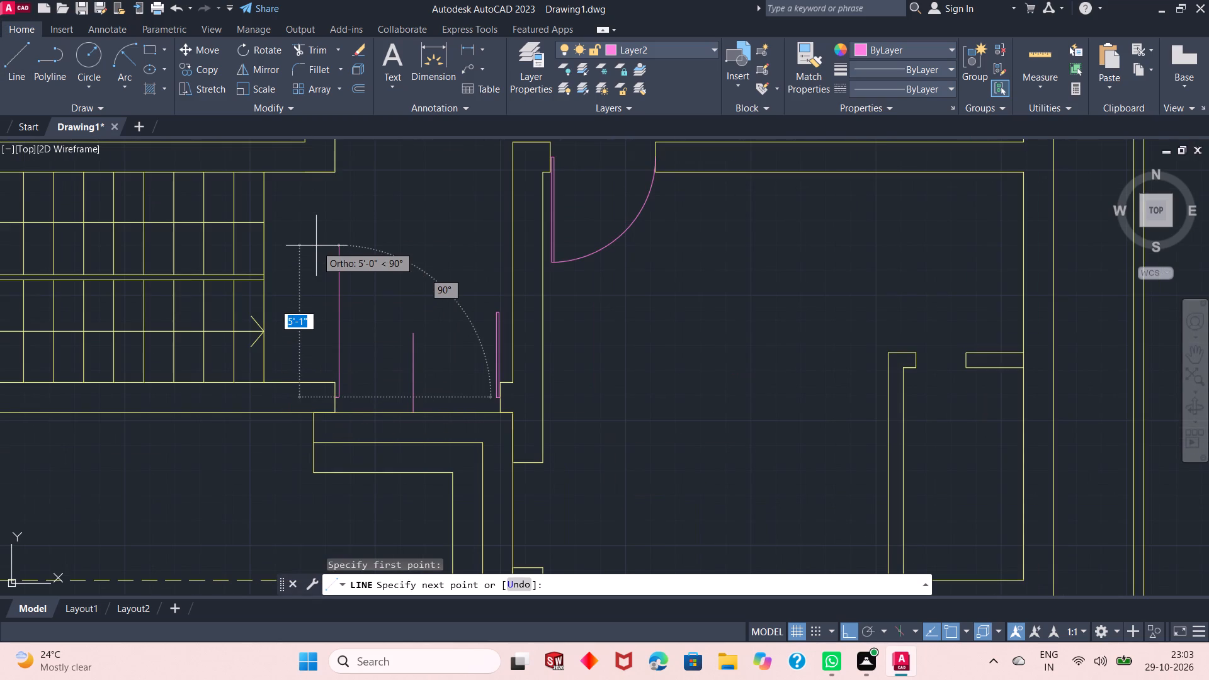
pyautogui.press('2')
pyautogui.write("'10")
pyautogui.hotkey('shift', '"')
pyautogui.press('Return')
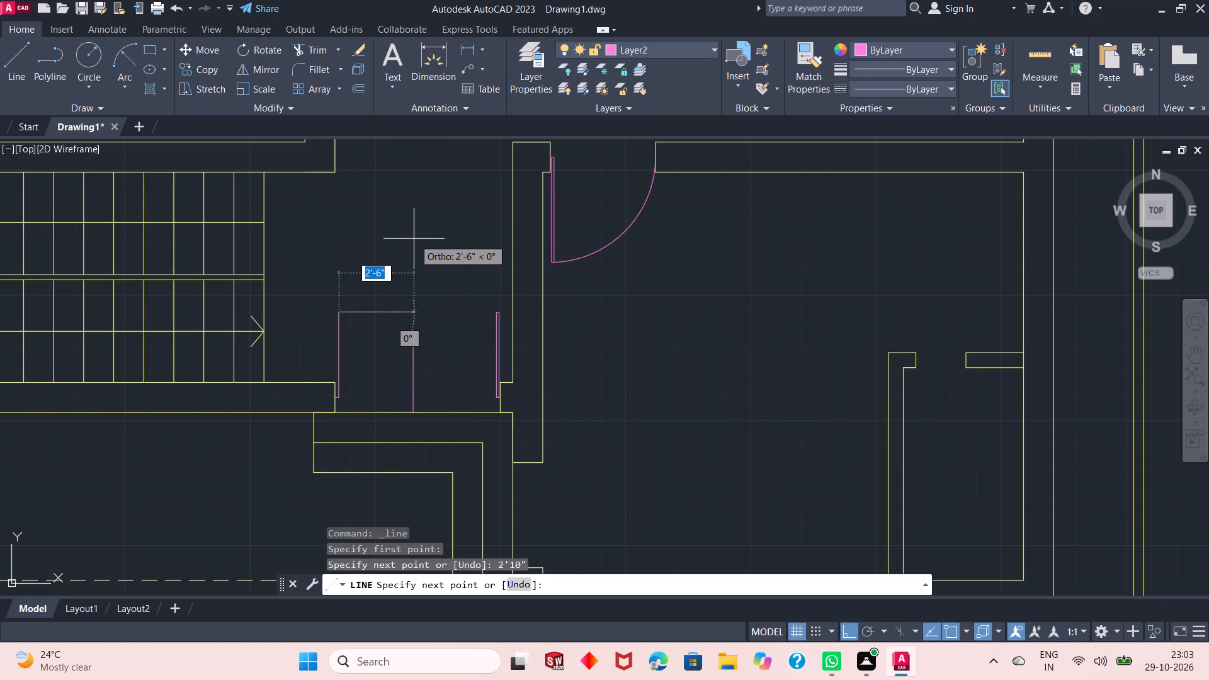
# Finish the west leaf outline 1" east, south to the first edge's base level, and west to close its lower end.
pyautogui.write('1"')
pyautogui.press('Return')
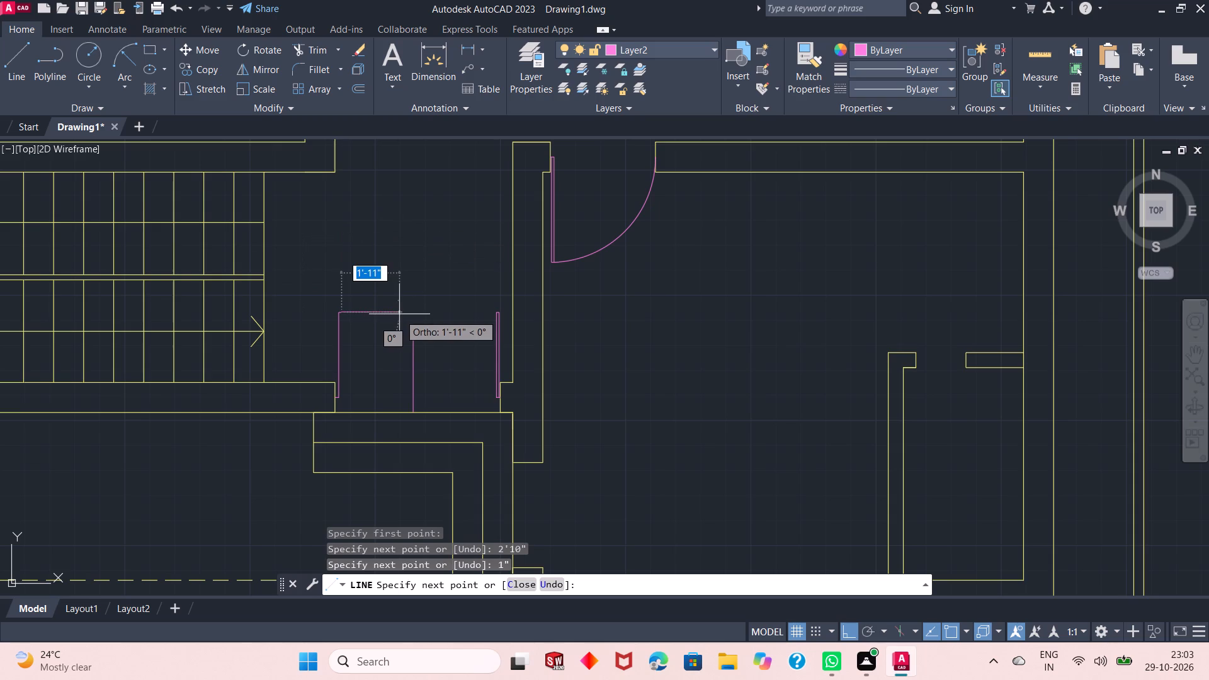
pyautogui.scroll(4, 397, 362)
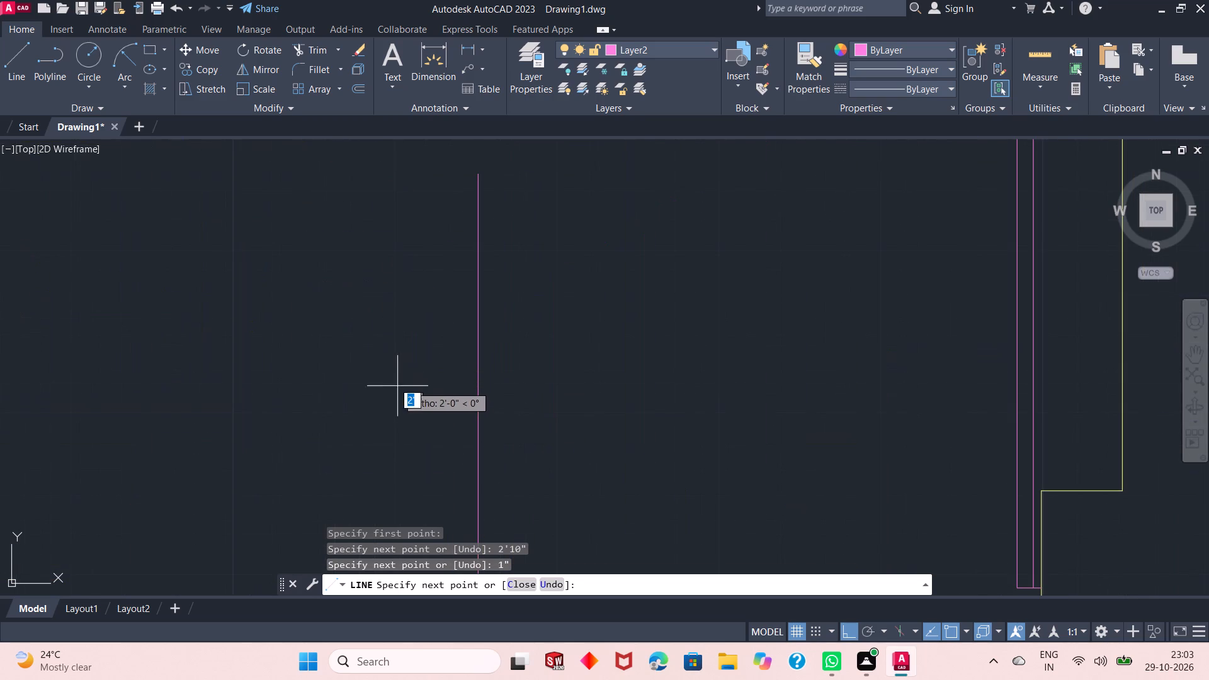
pyautogui.scroll(-3, 455, 320)
pyautogui.scroll(2, 361, 414)
pyautogui.scroll(2, 304, 346)
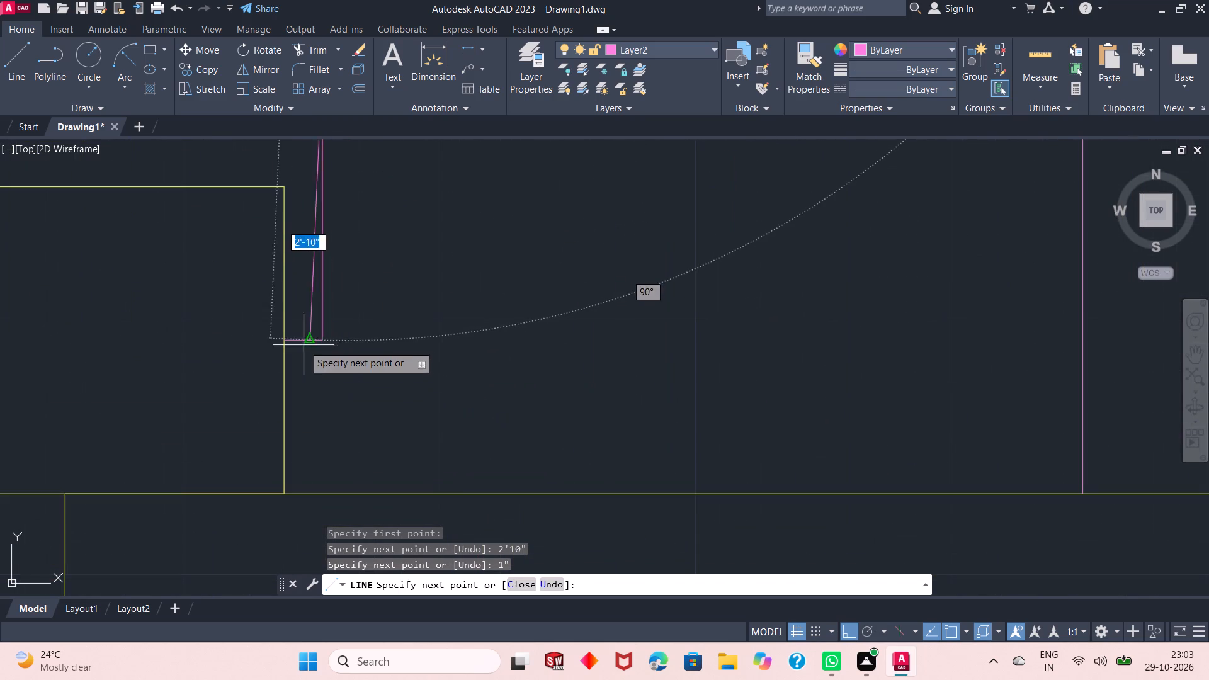
pyautogui.click(346, 344)
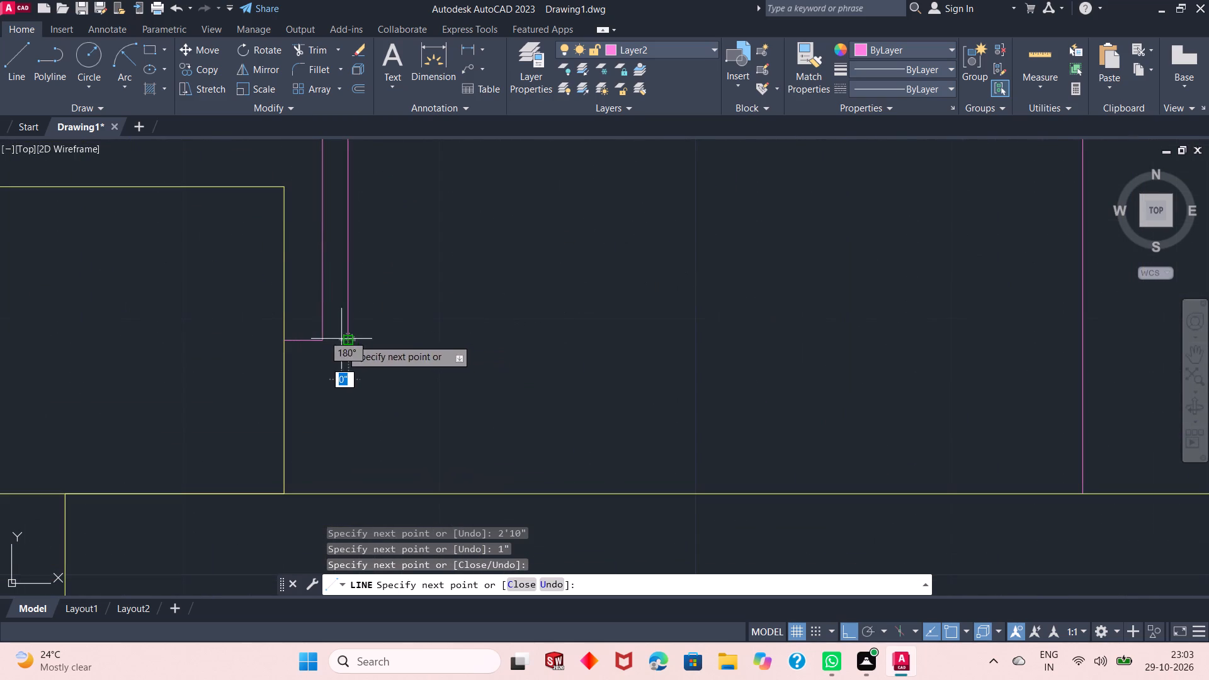
pyautogui.click(325, 338)
pyautogui.rightClick(387, 314)
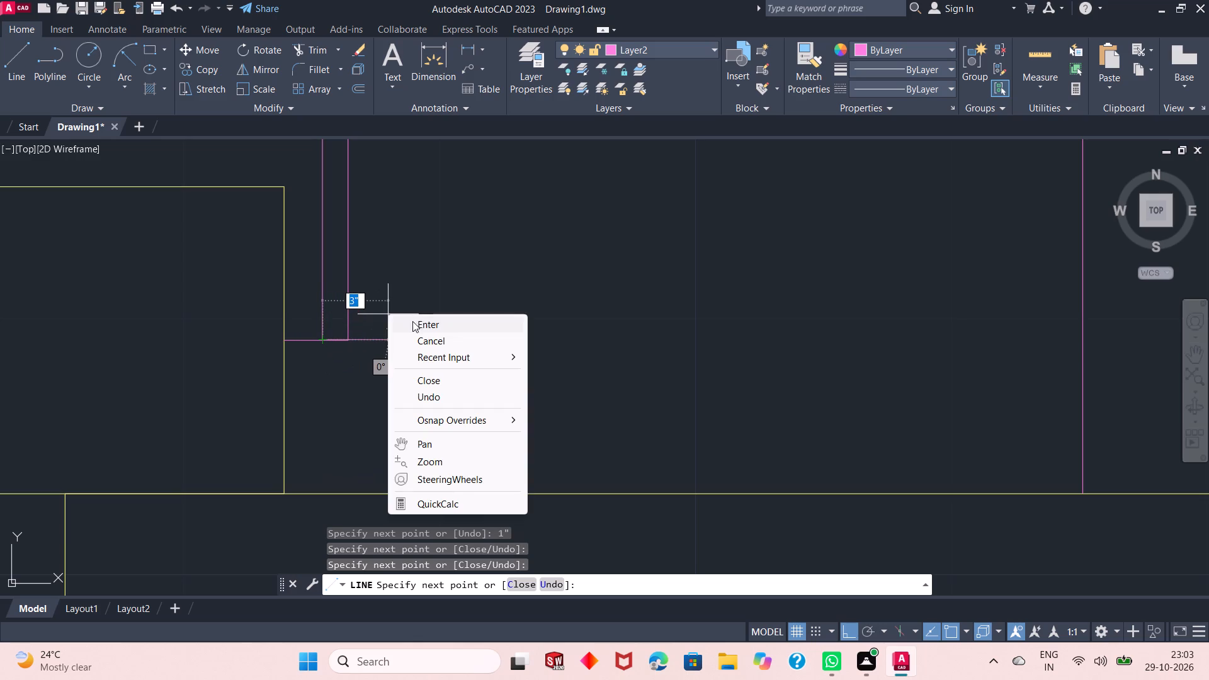
pyautogui.click(414, 326)
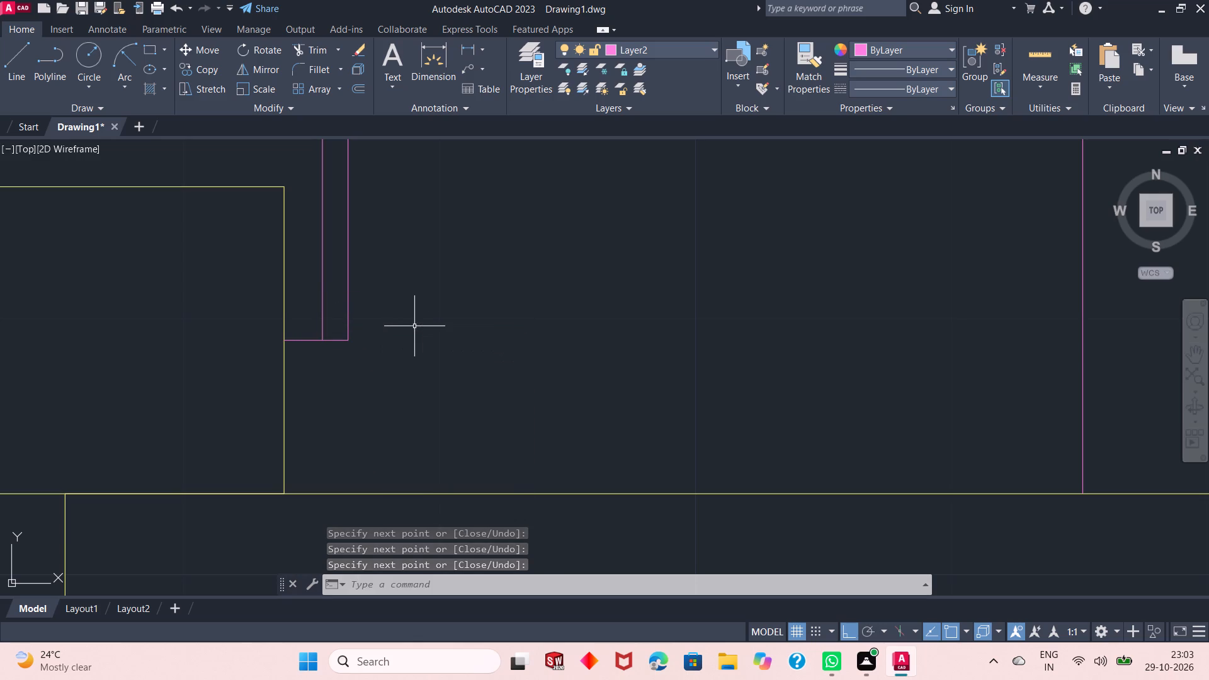
# Draw the east leaf's swing arc from its upper west corner to a point on the opening's centre line, with a 3'2" radius.
pyautogui.scroll(-2, 436, 448)
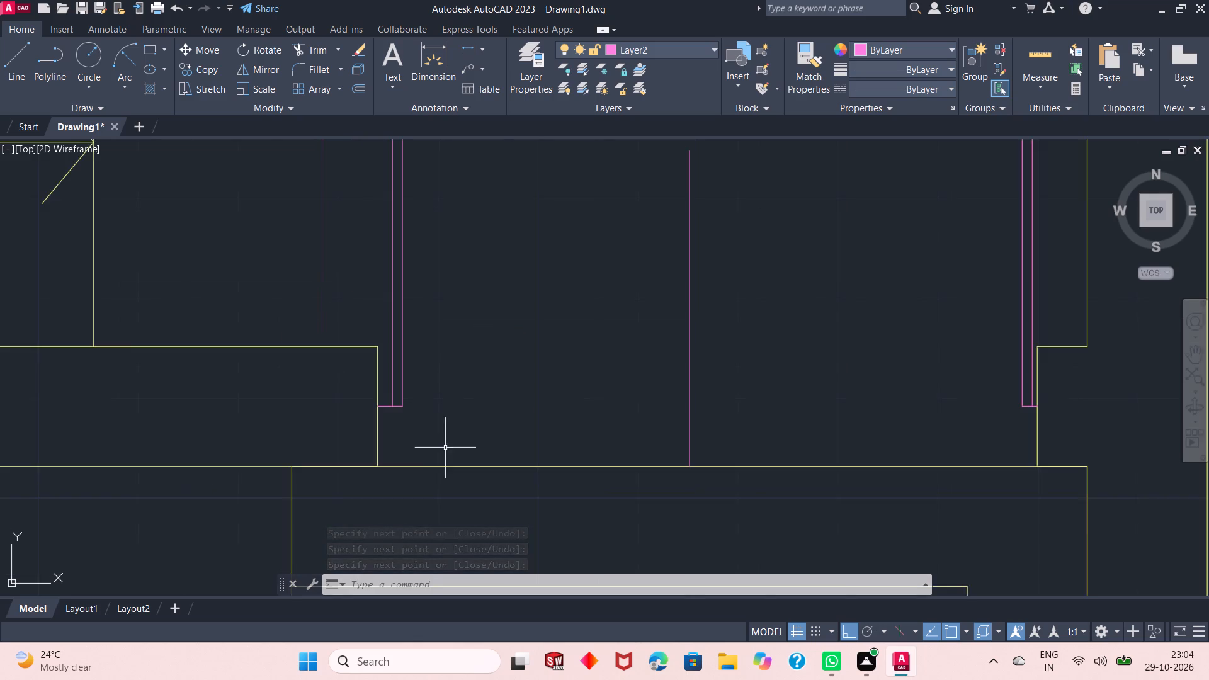
pyautogui.scroll(-1, 445, 448)
pyautogui.scroll(-1, 251, 269)
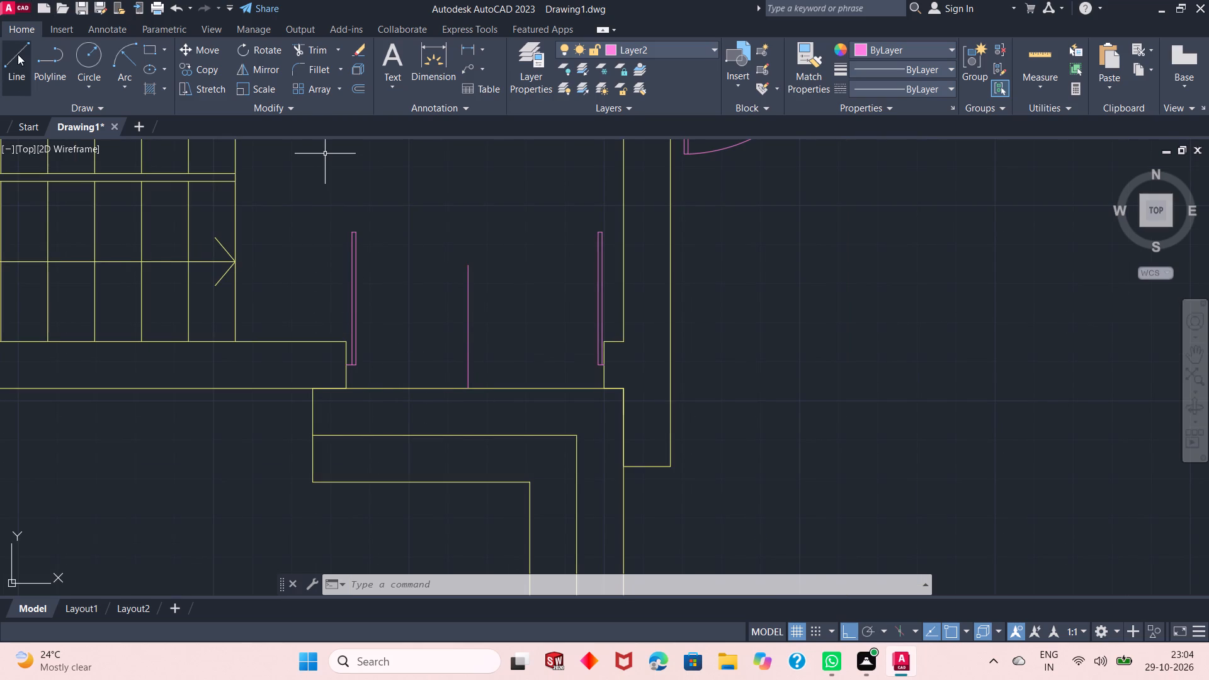
pyautogui.click(129, 63)
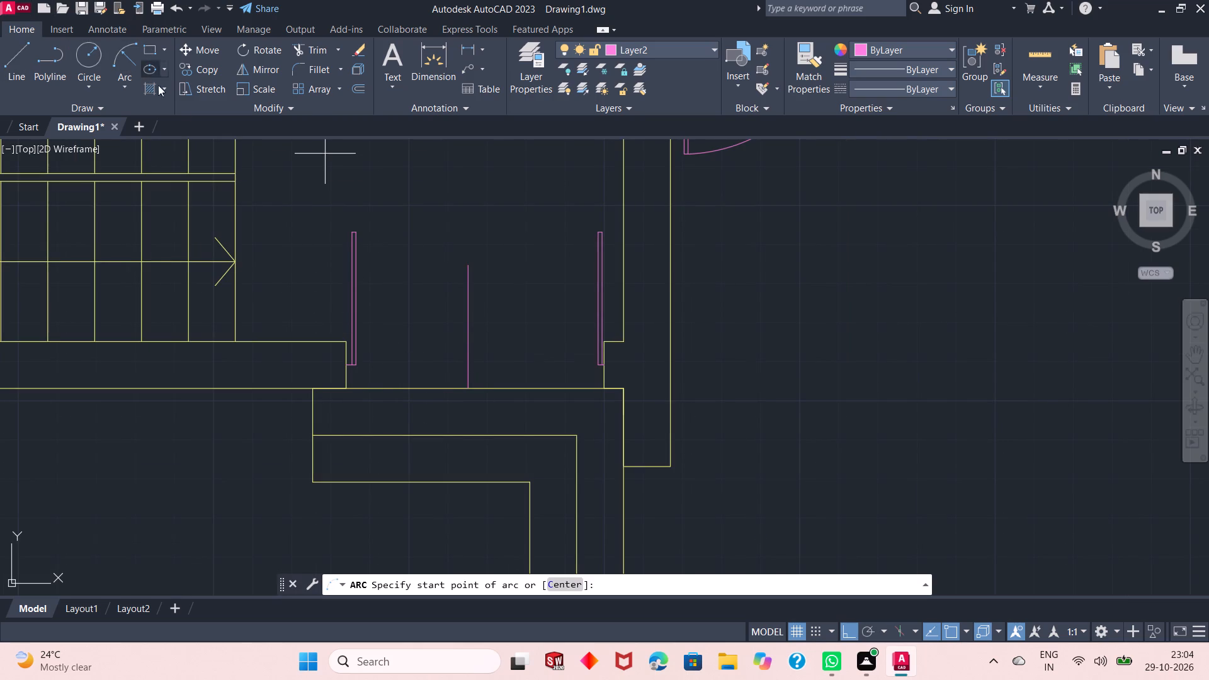
pyautogui.click(596, 237)
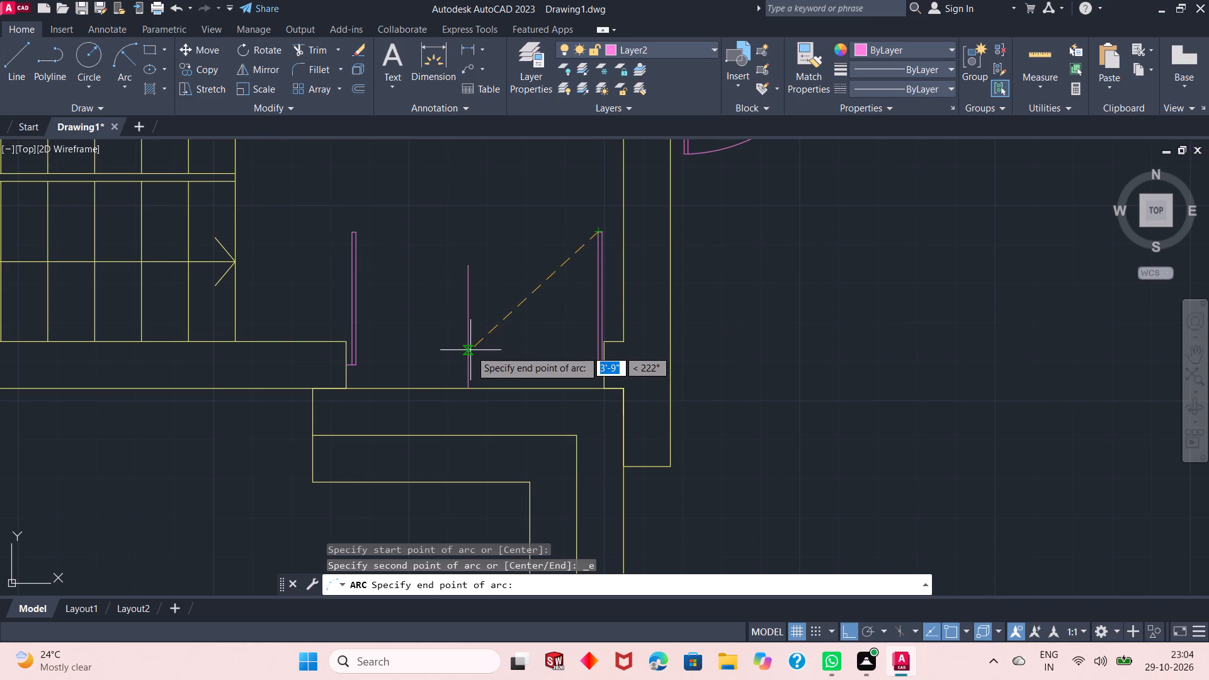
pyautogui.click(465, 349)
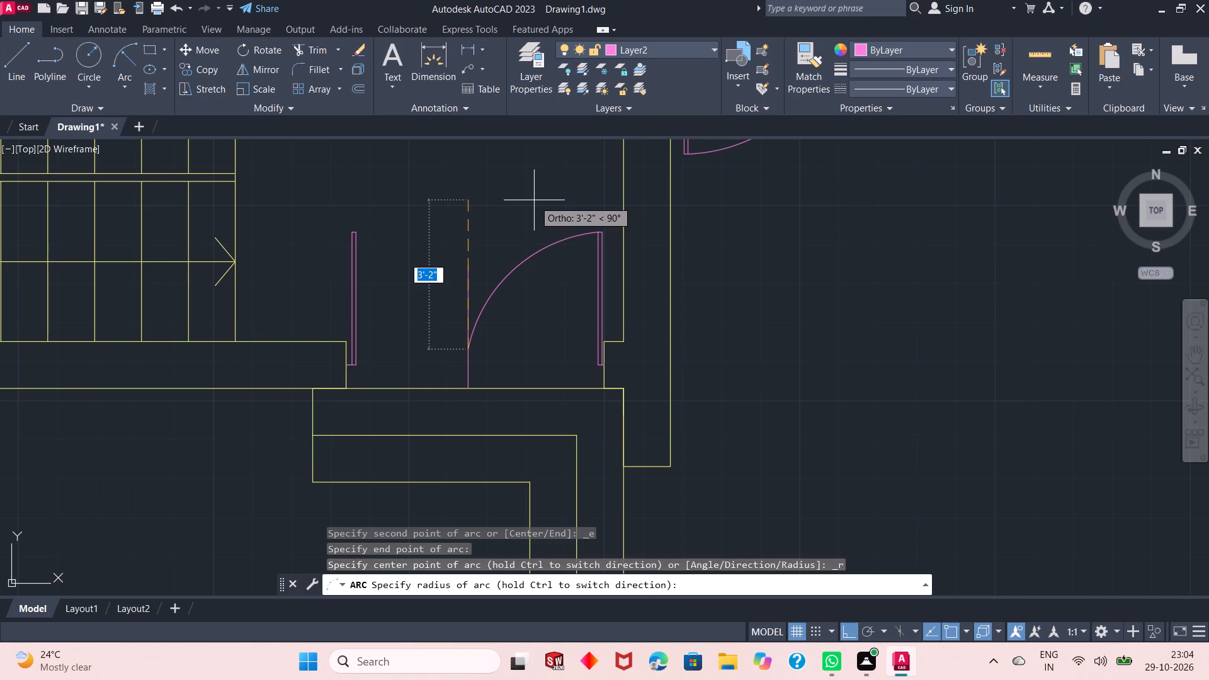
pyautogui.write("3'2")
pyautogui.hotkey('shift', '"')
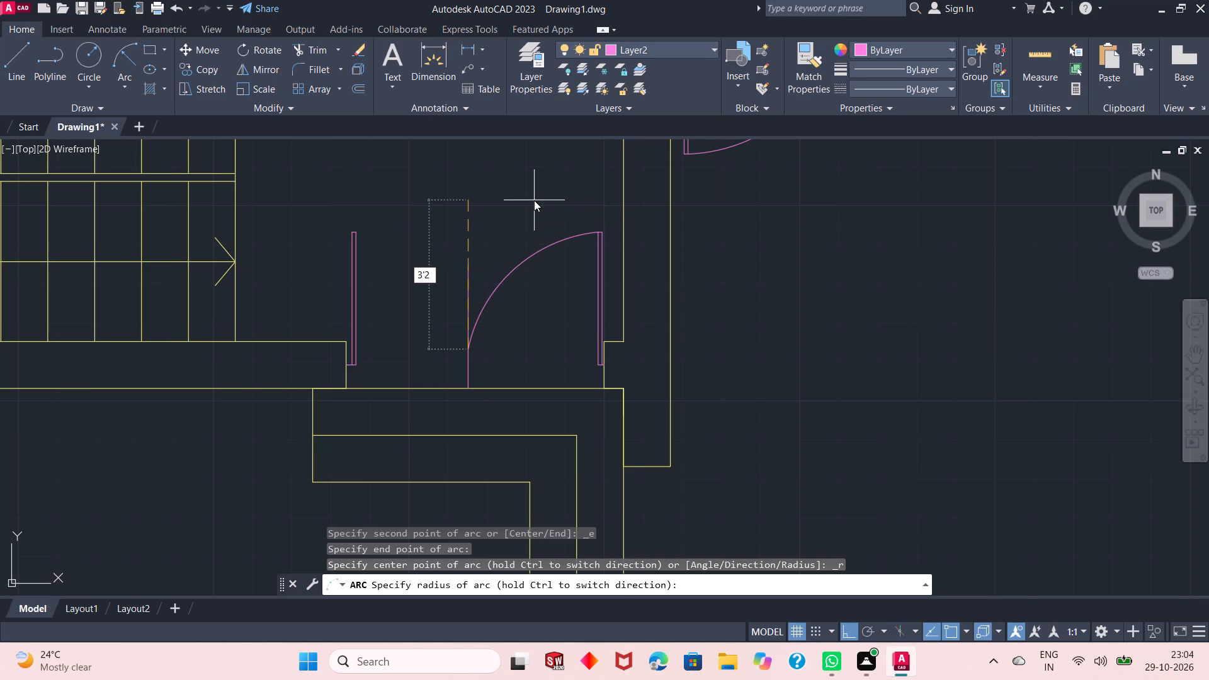
pyautogui.press('Return')
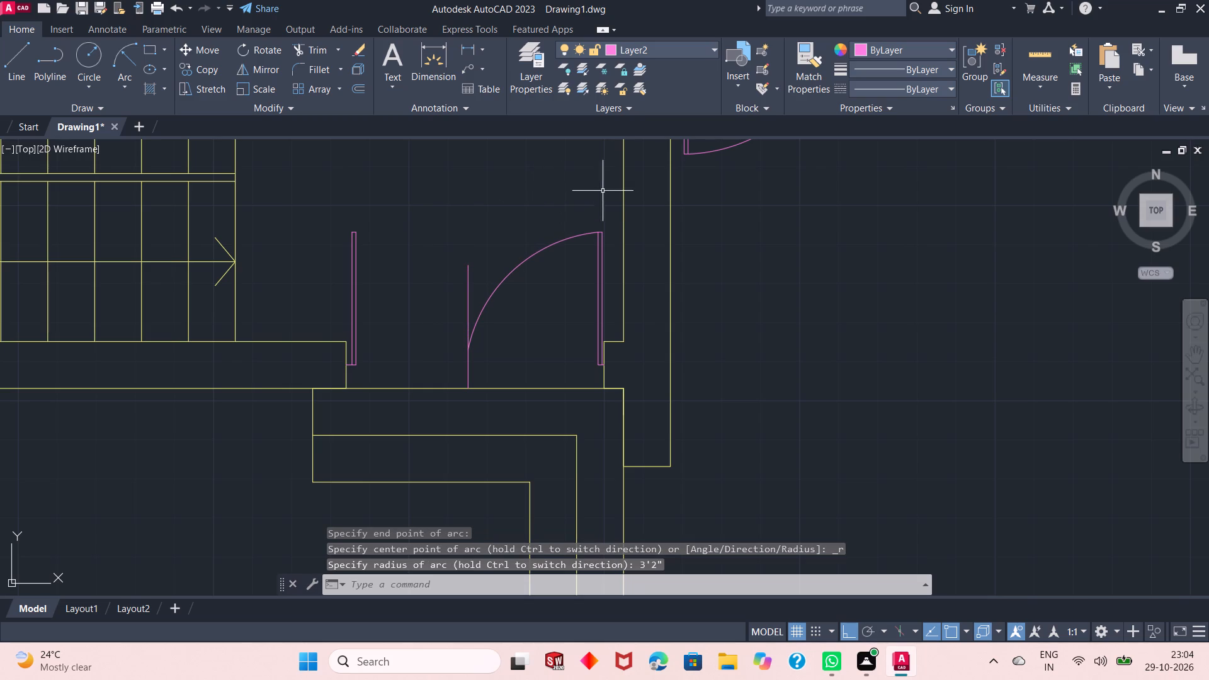
pyautogui.rightClick(479, 222)
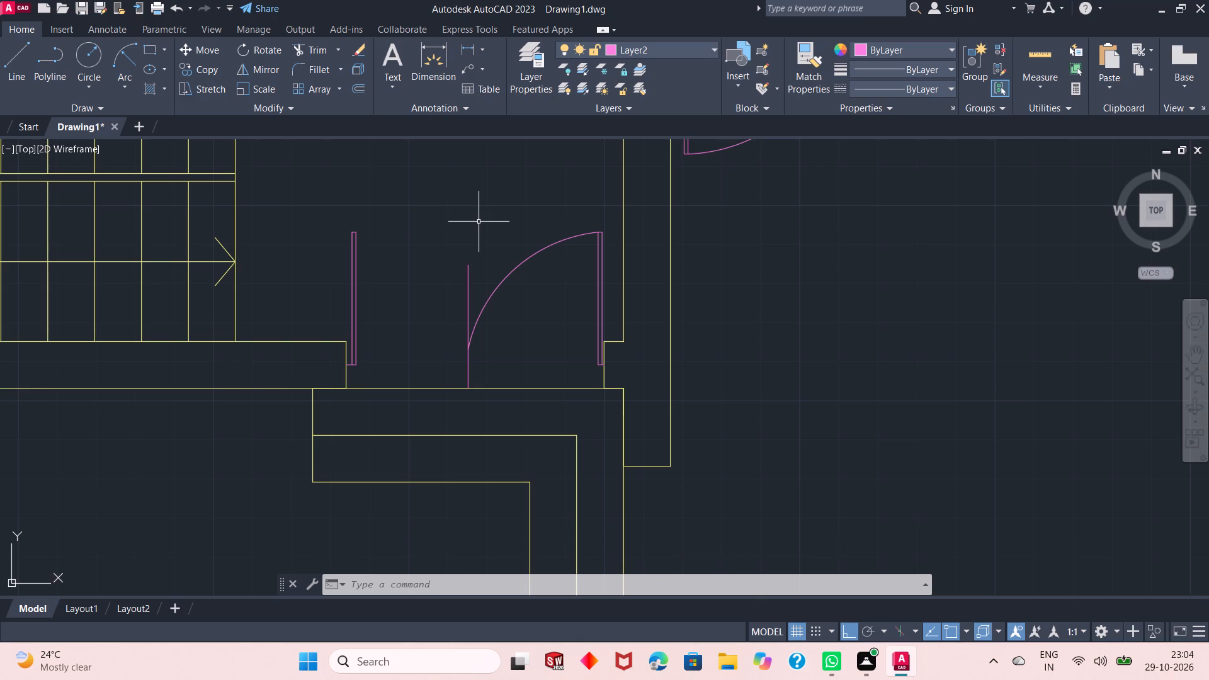
pyautogui.click(447, 185)
pyautogui.click(433, 239)
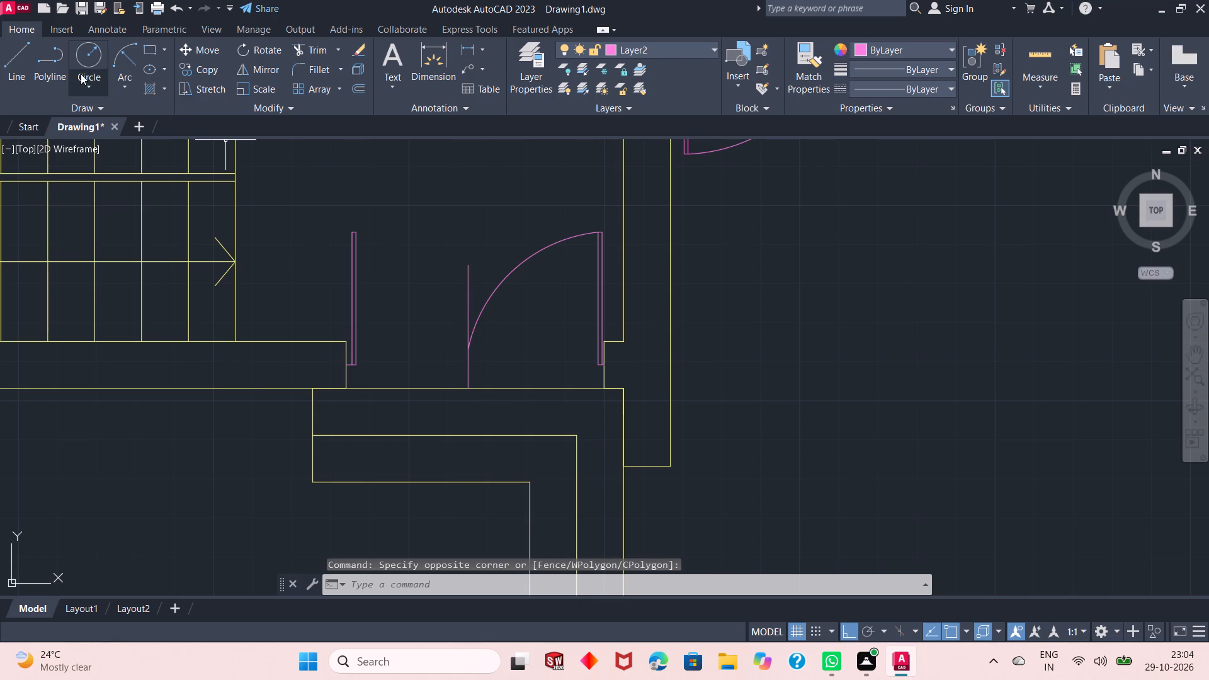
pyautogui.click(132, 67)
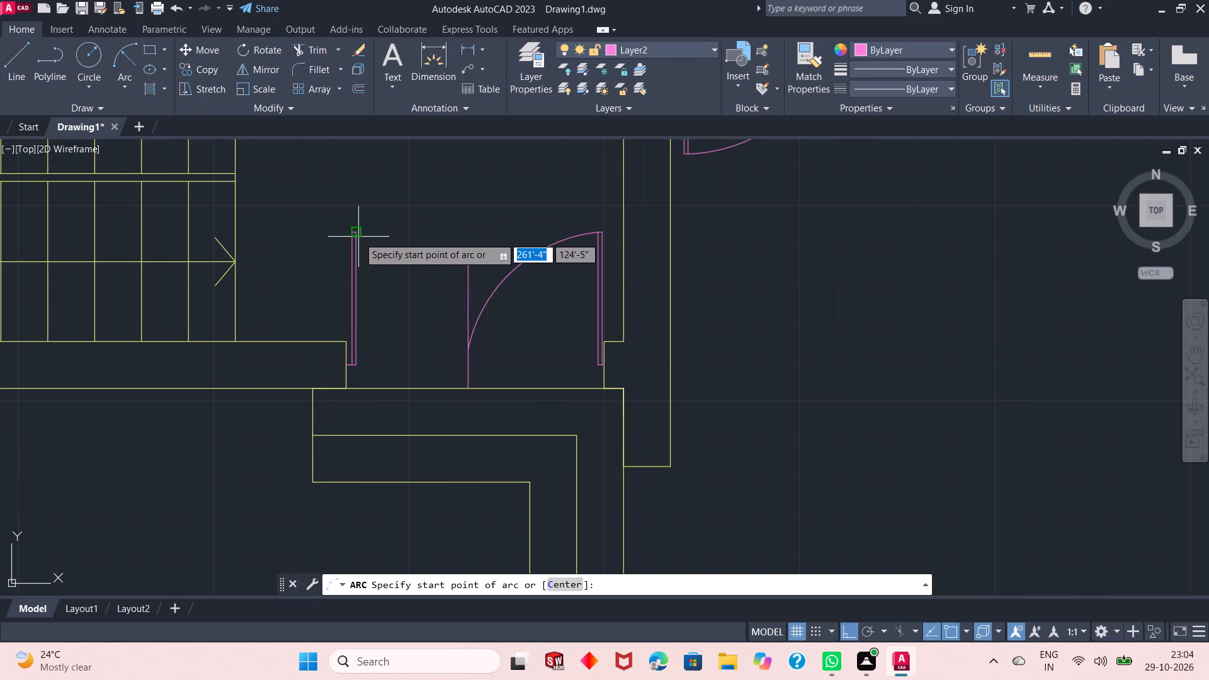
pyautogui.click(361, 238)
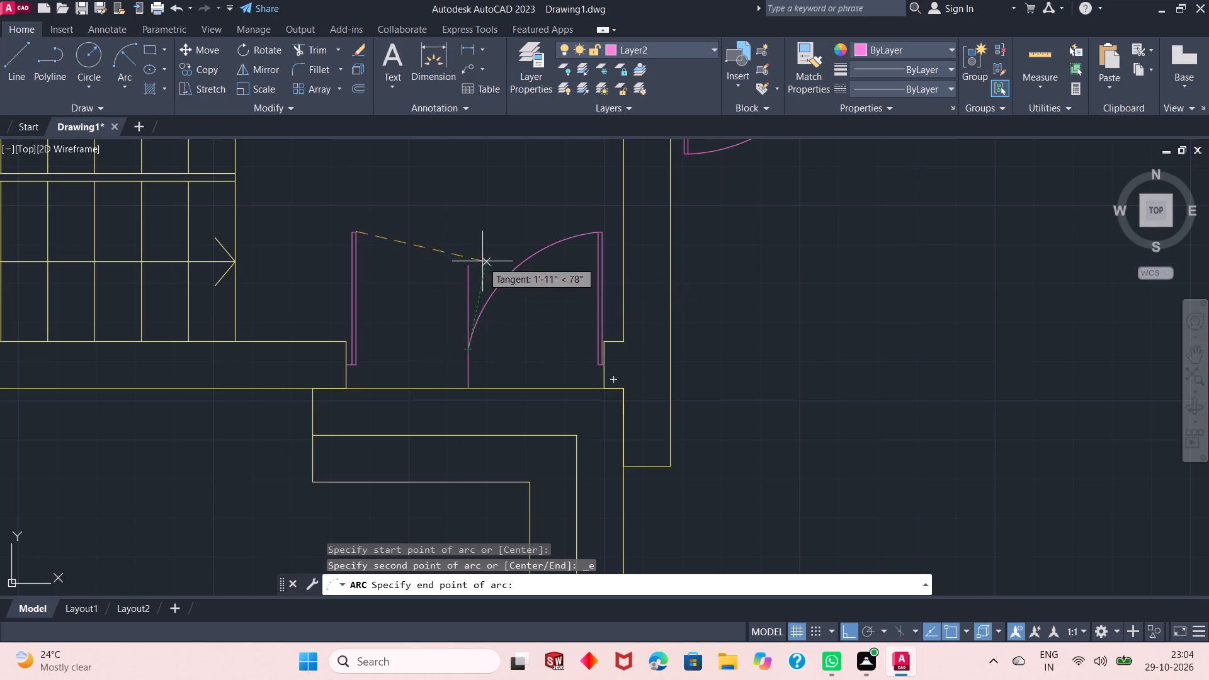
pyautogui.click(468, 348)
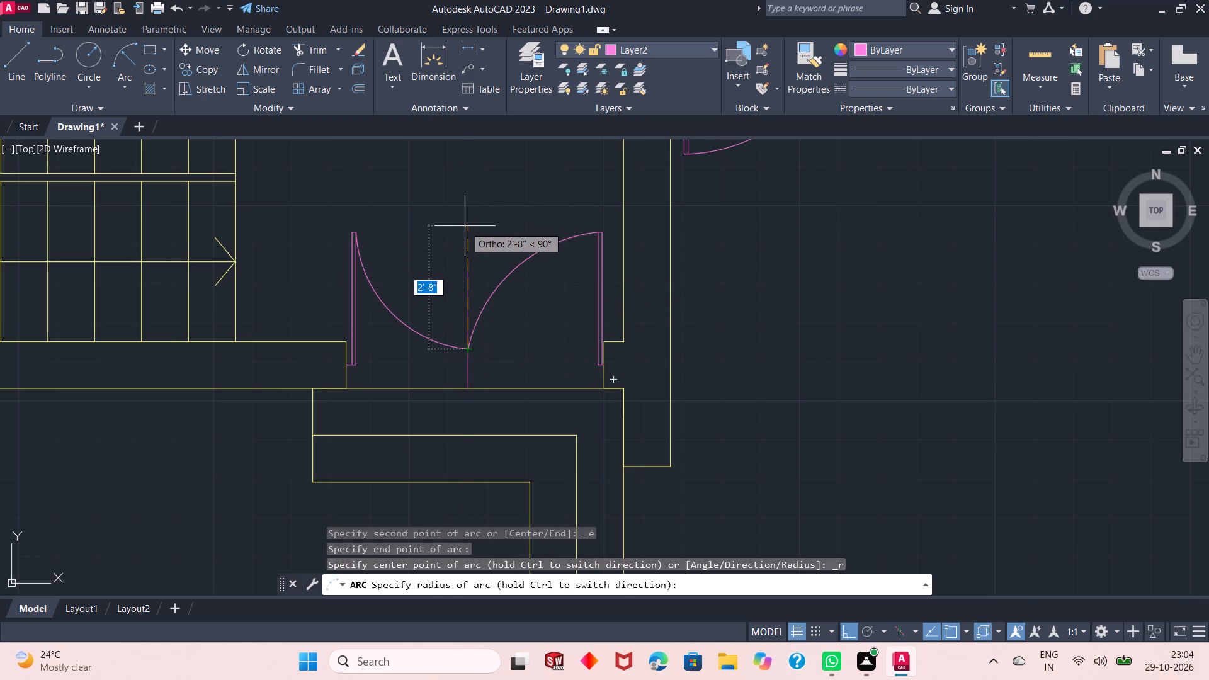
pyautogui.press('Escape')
# Draw the west swing arc from the east arc's end on the centre line to the west leaf's upper east corner, radius 2'10".
pyautogui.click(116, 63)
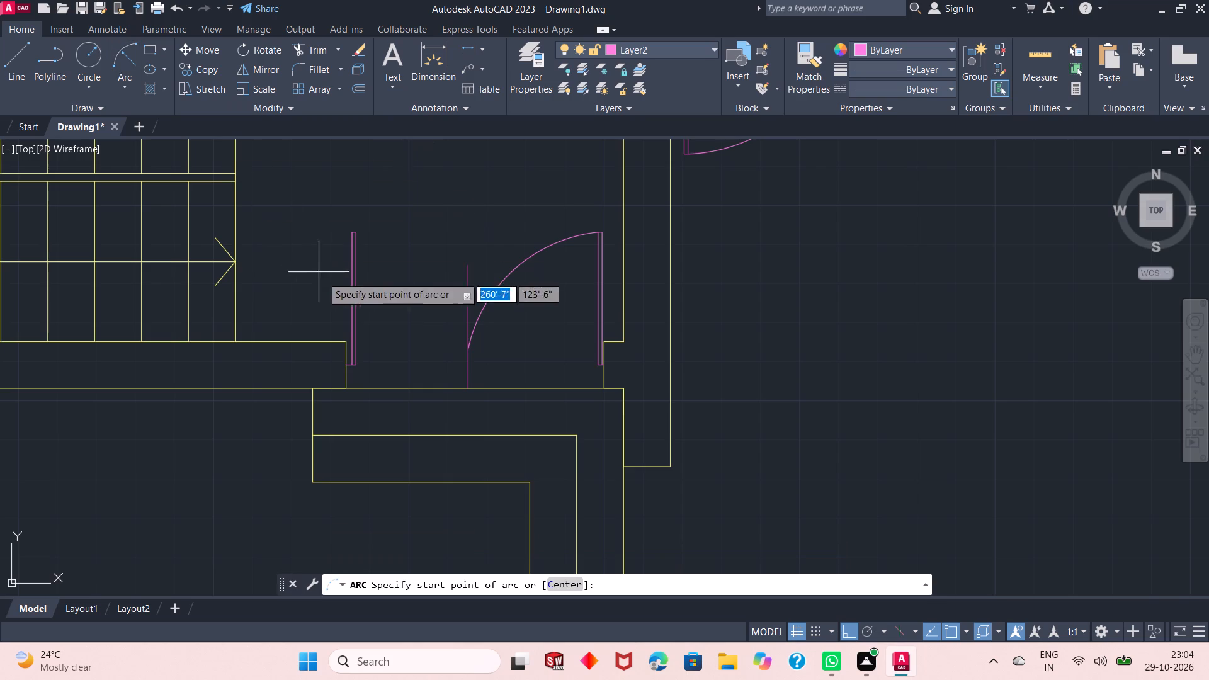
pyautogui.click(468, 346)
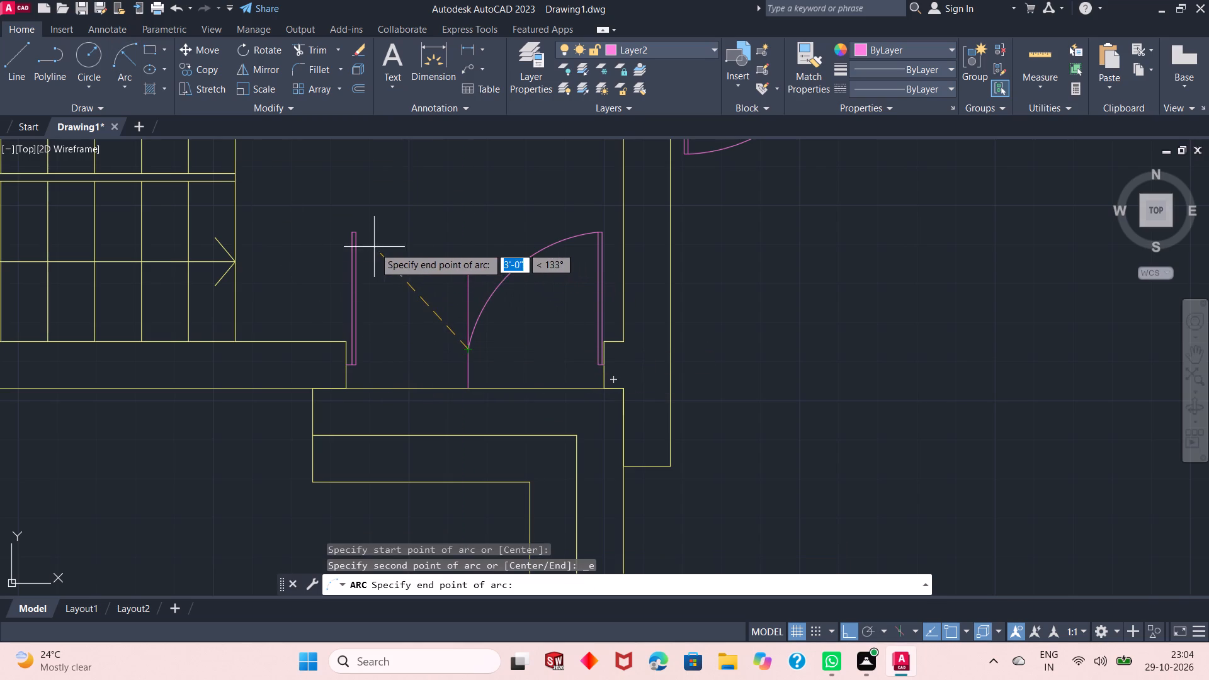
pyautogui.scroll(2, 356, 237)
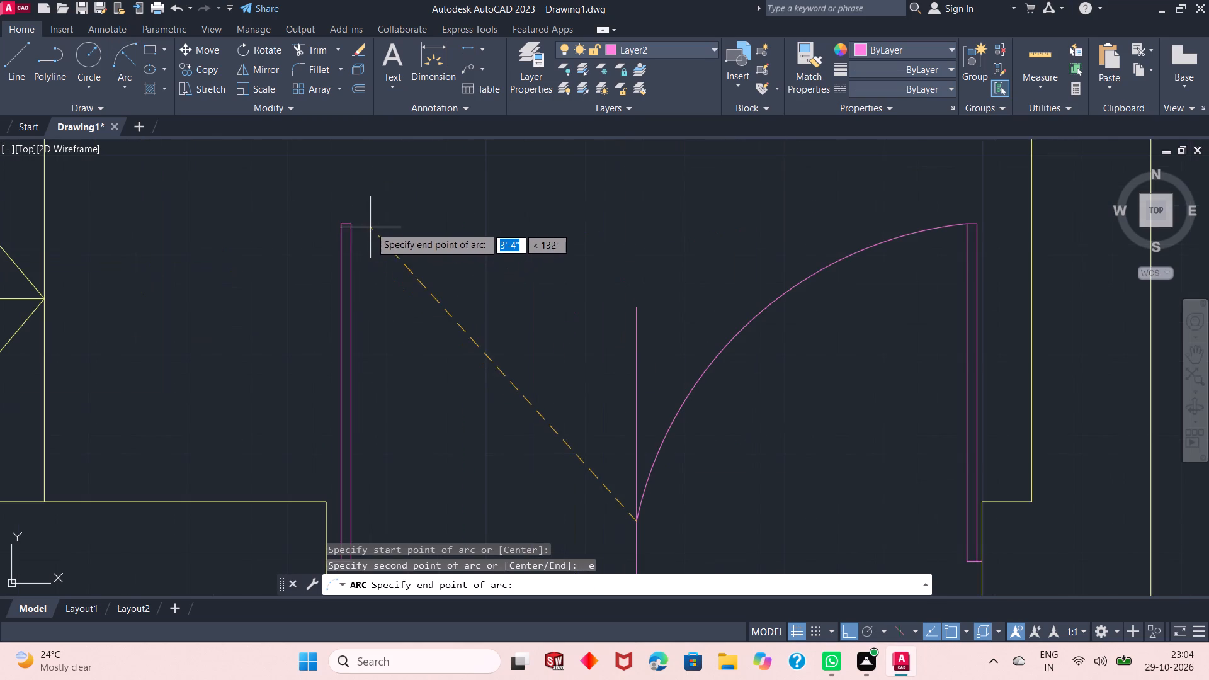
pyautogui.click(351, 225)
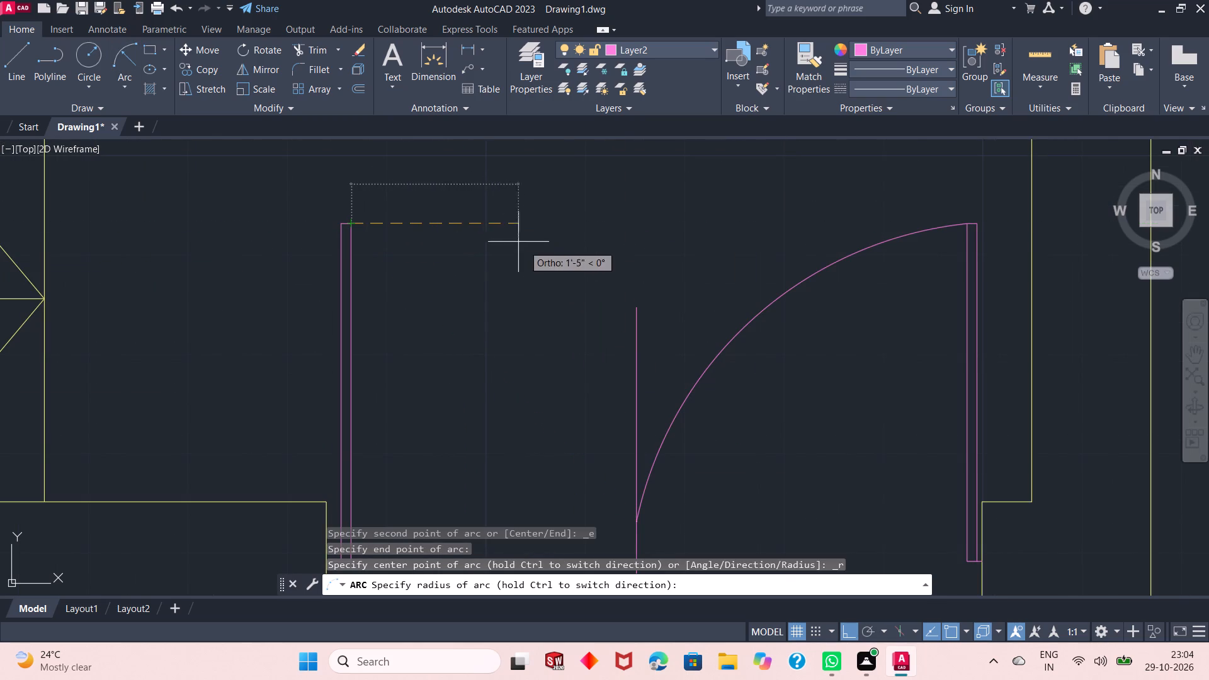
pyautogui.write("2'10")
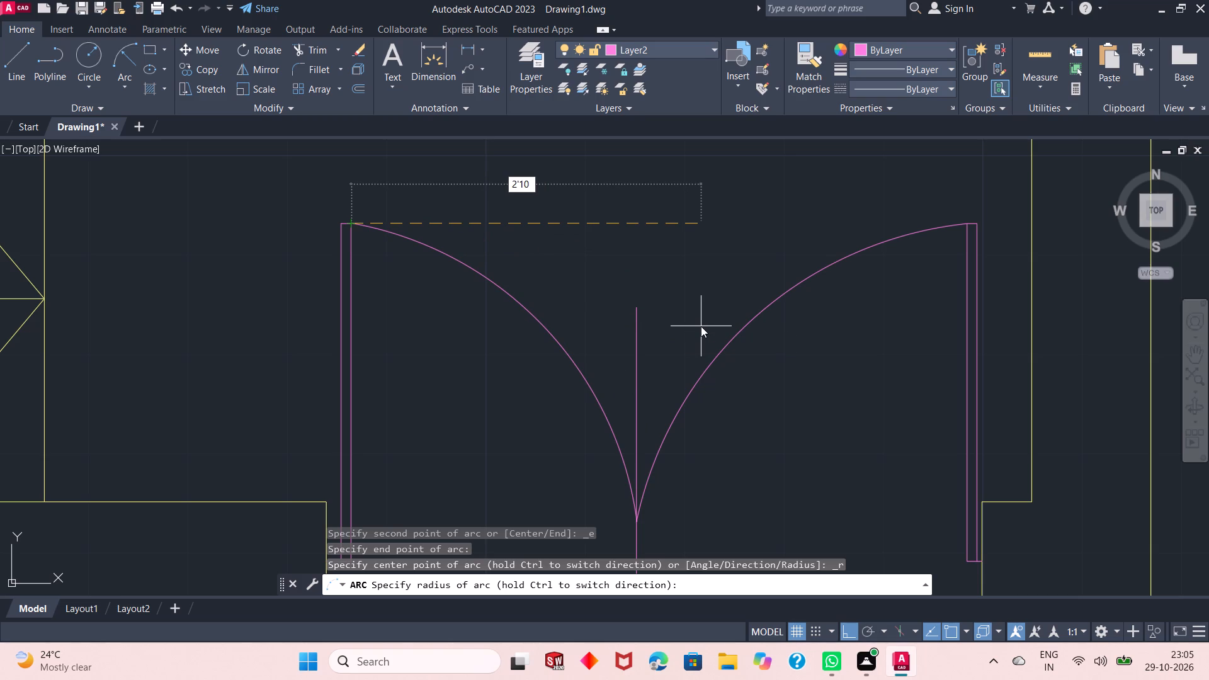
pyautogui.hotkey('shift', '"')
pyautogui.press('Return')
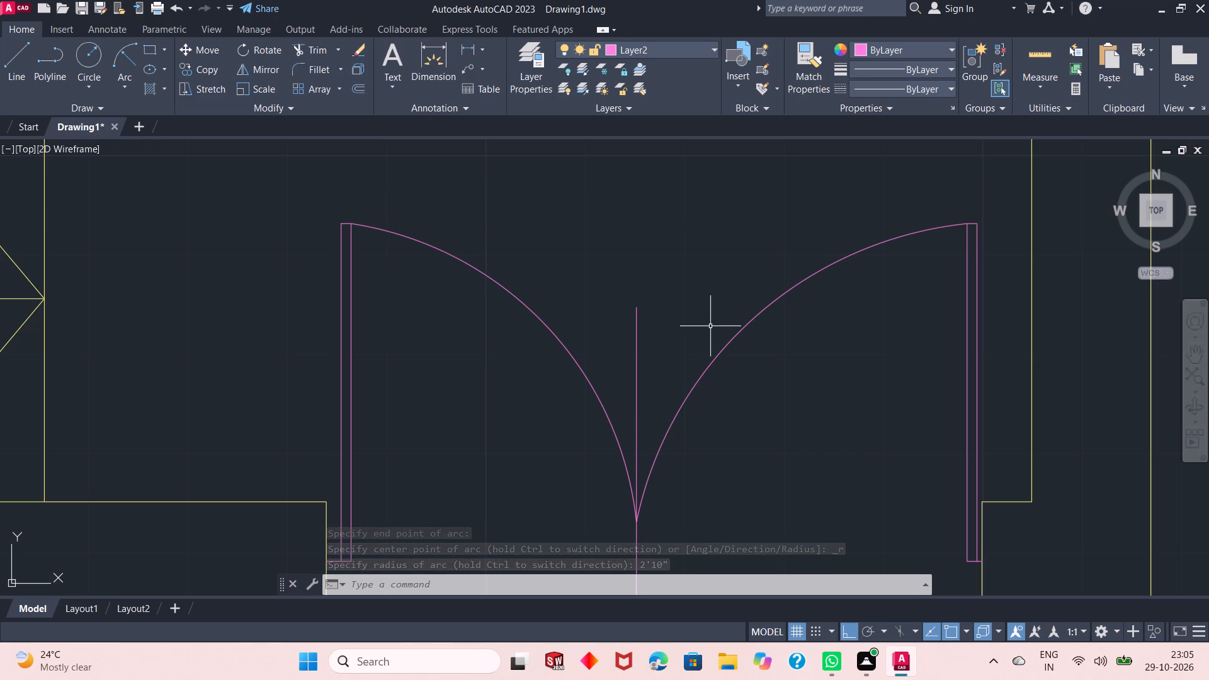
# Draw a door leaf from the south jamb's midpoint in the opening southeast of the double door: 0.5" north, 3'6" east, 1" north, west and south to close.
pyautogui.scroll(-3, 691, 297)
pyautogui.scroll(2, 703, 346)
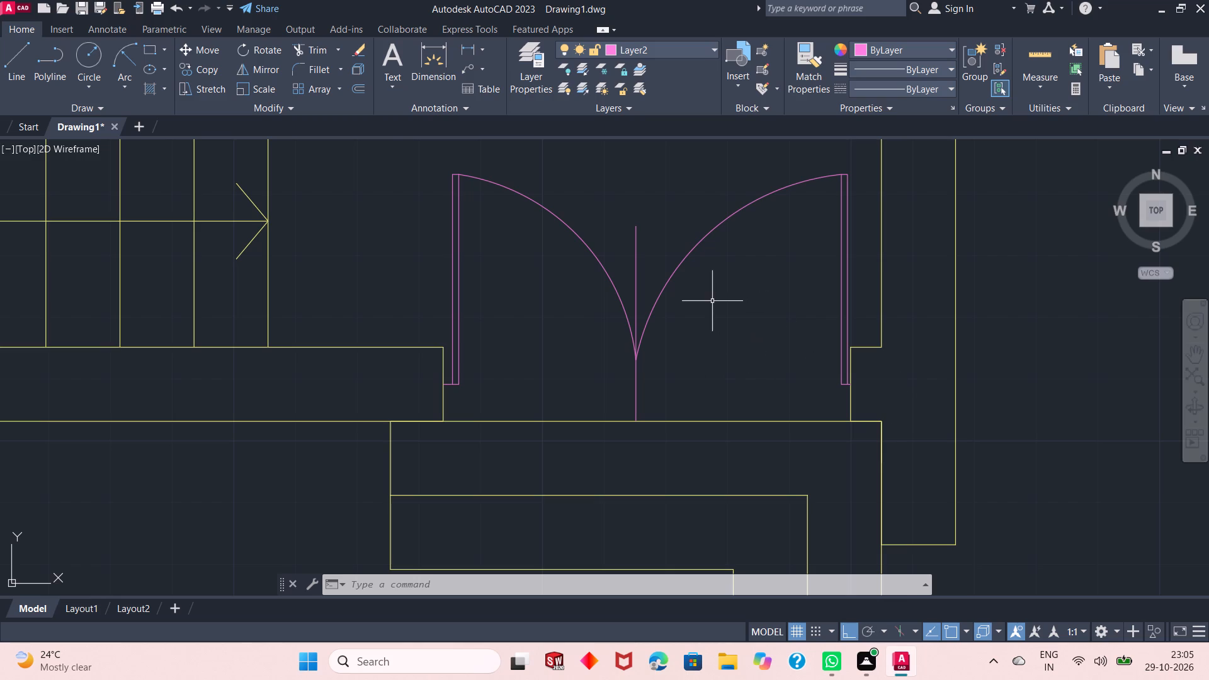
pyautogui.keyDown('ctrl'); pyautogui.scroll(-2, 710, 300); pyautogui.keyUp('ctrl')
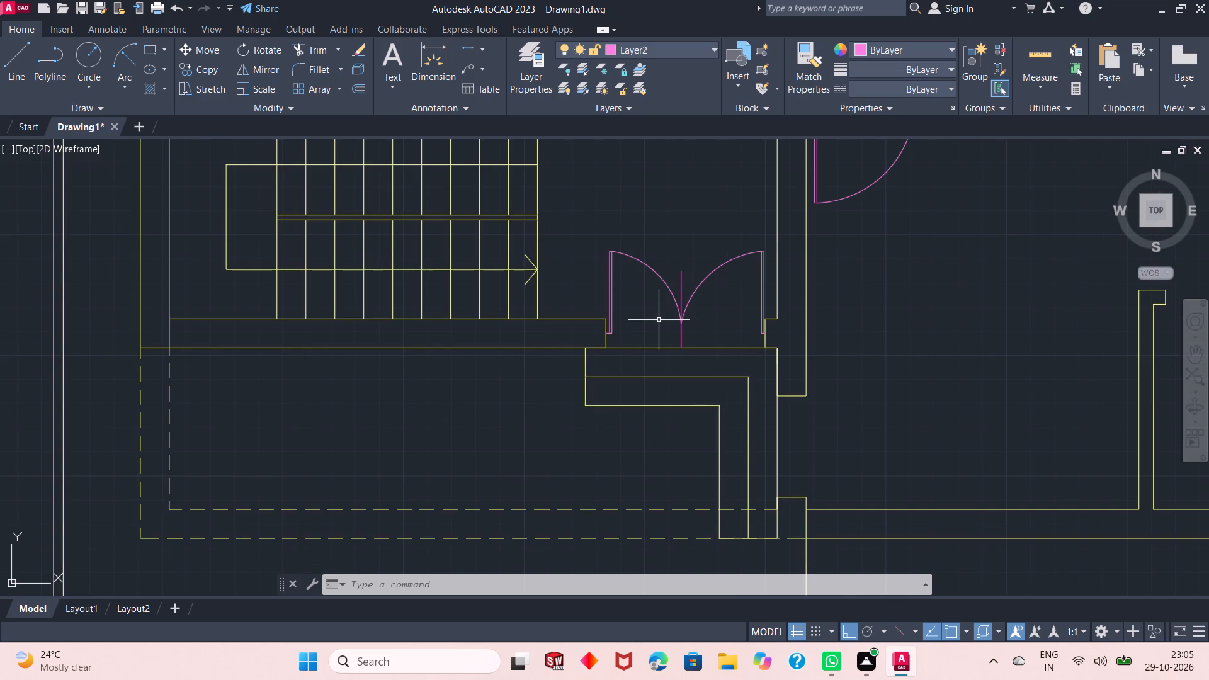
pyautogui.keyDown('ctrl'); pyautogui.scroll(-1, 657, 320); pyautogui.keyUp('ctrl')
pyautogui.keyDown('ctrl'); pyautogui.scroll(1, 754, 433); pyautogui.keyUp('ctrl')
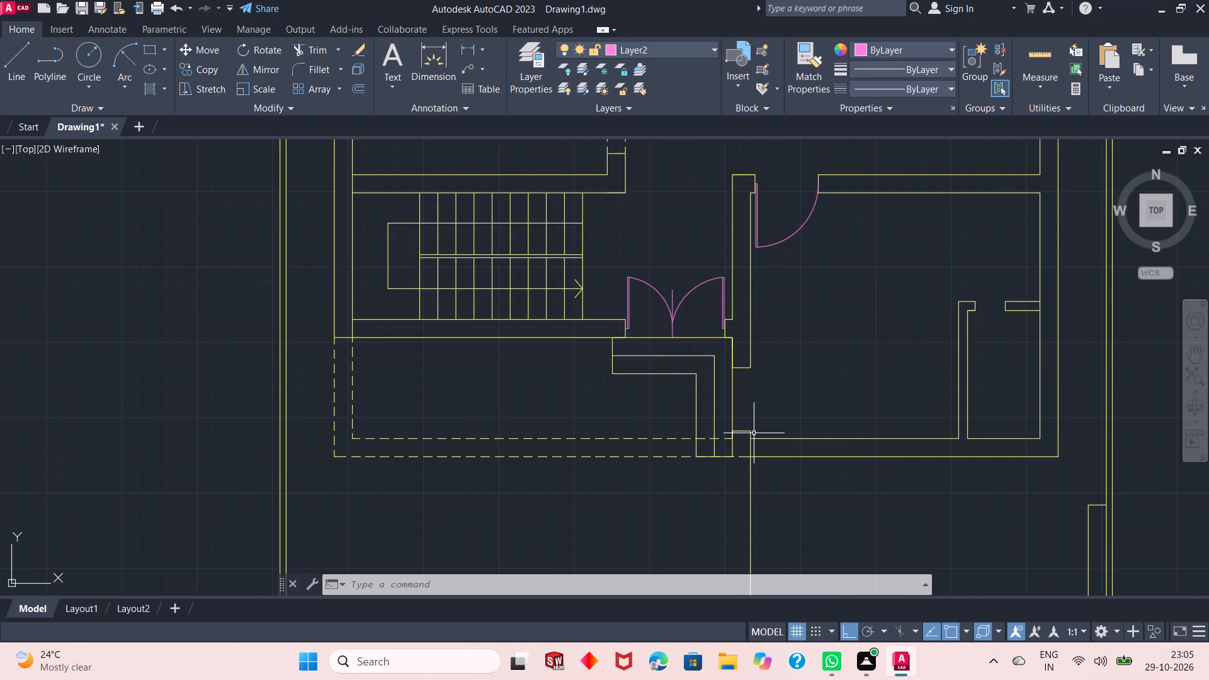
pyautogui.click(26, 70)
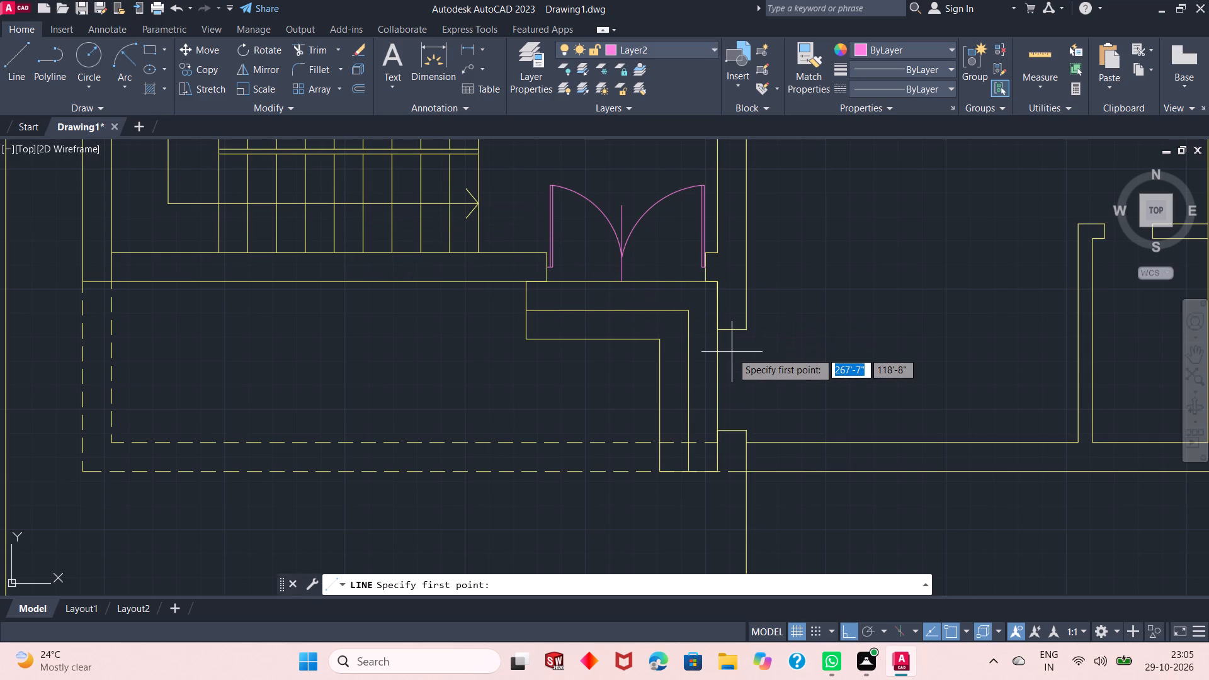
pyautogui.click(734, 430)
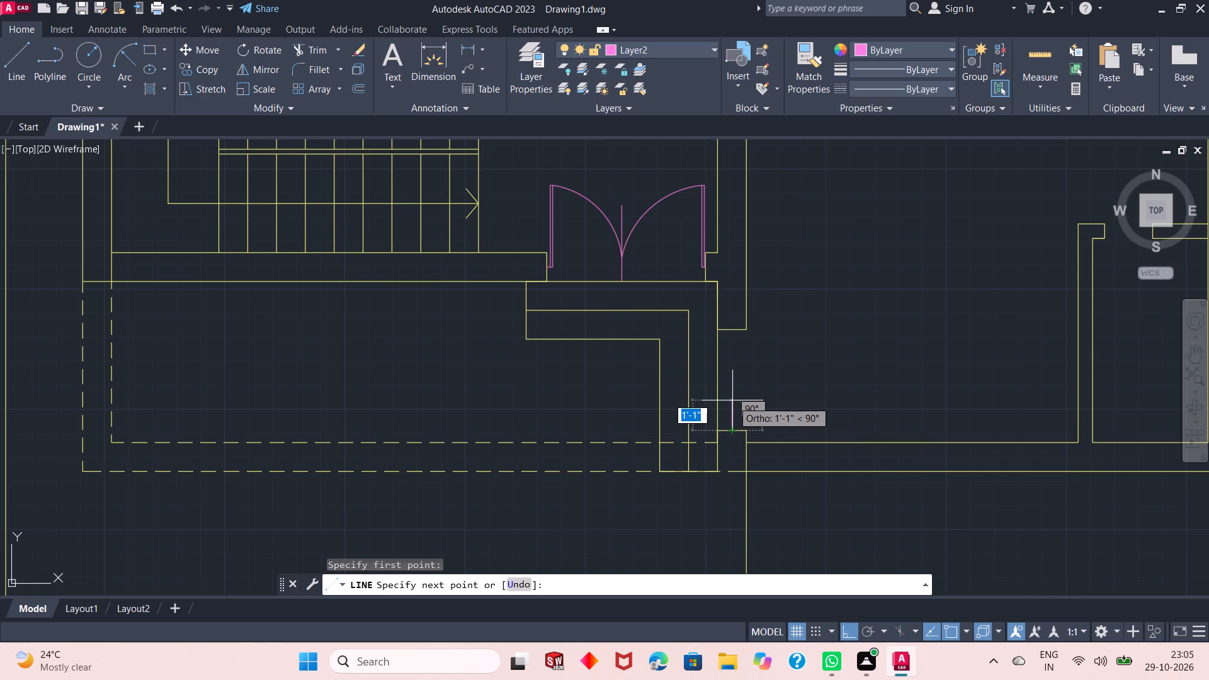
pyautogui.write('0.5"')
pyautogui.press('Return')
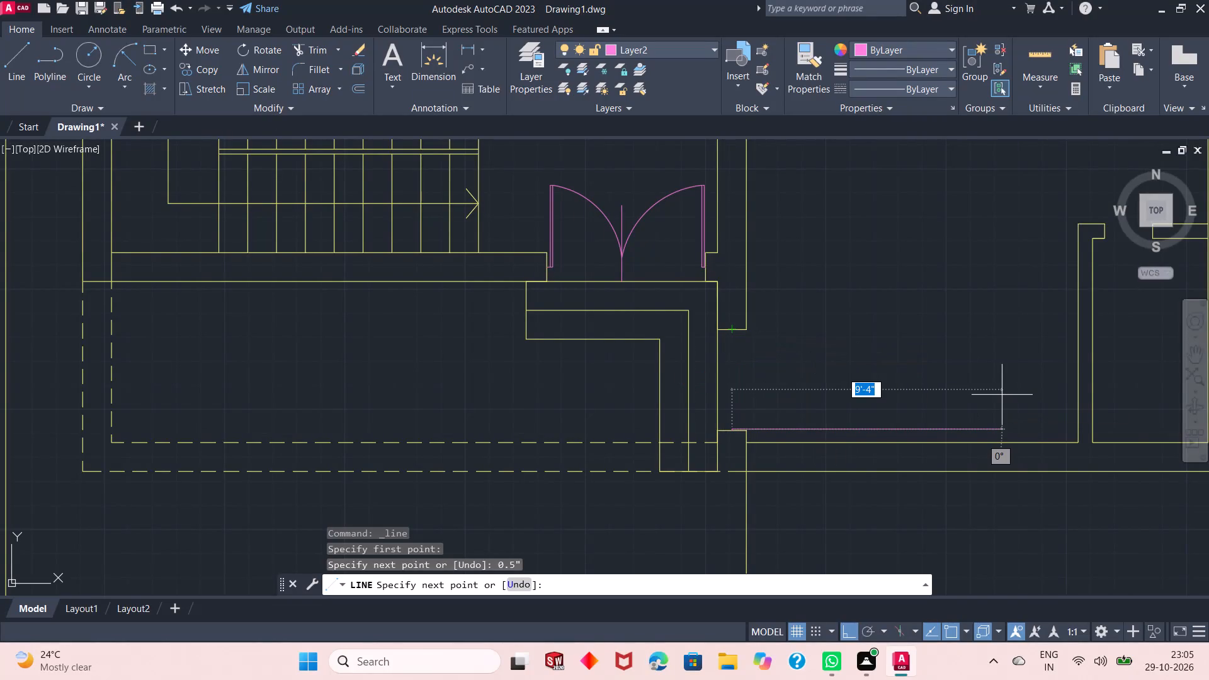
pyautogui.write('3\'6"')
pyautogui.press('Return')
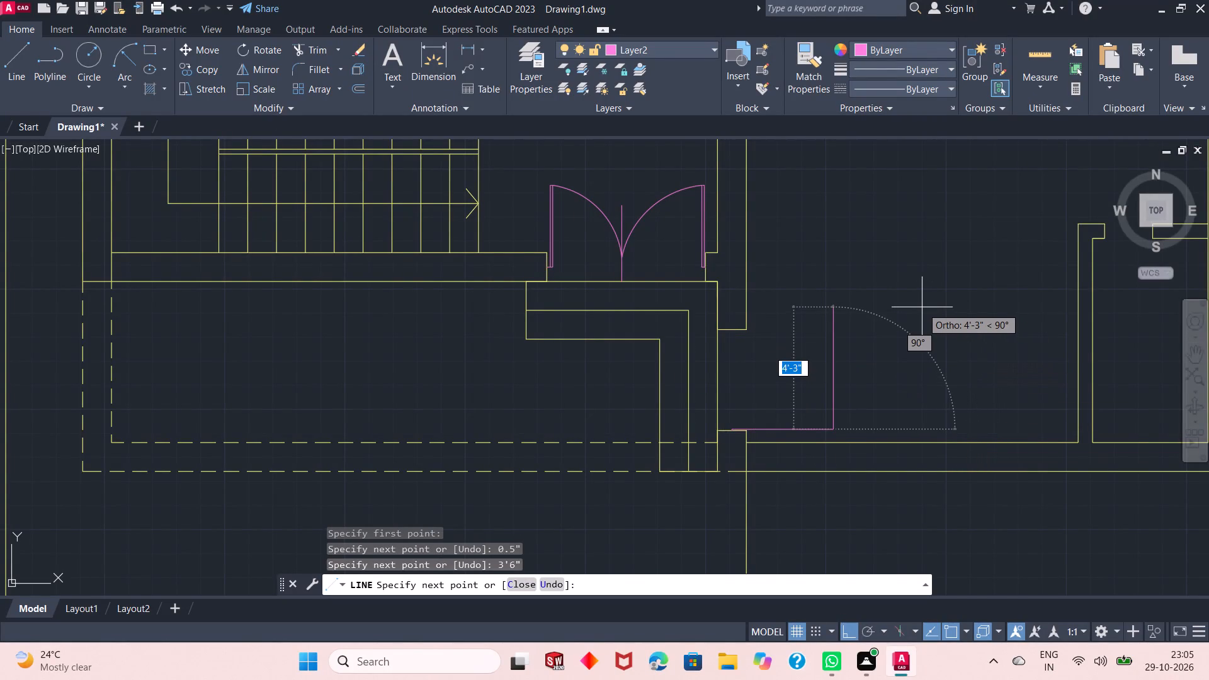
pyautogui.press('1')
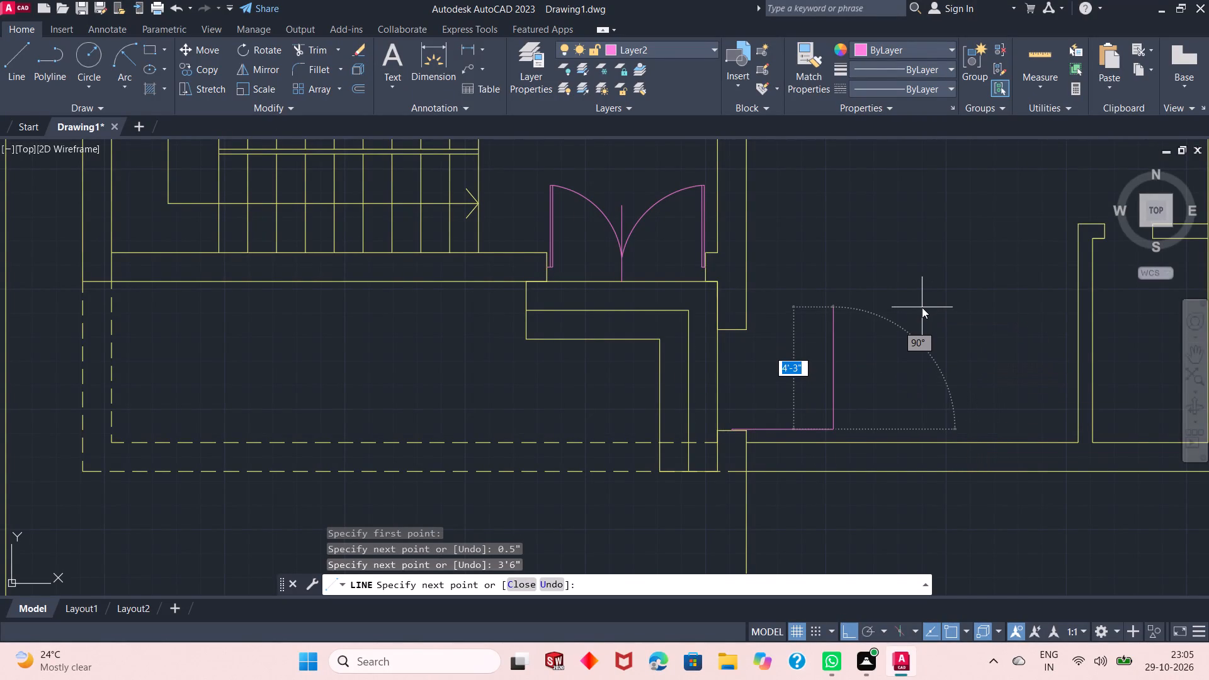
pyautogui.press("'")
pyautogui.press('BackSpace')
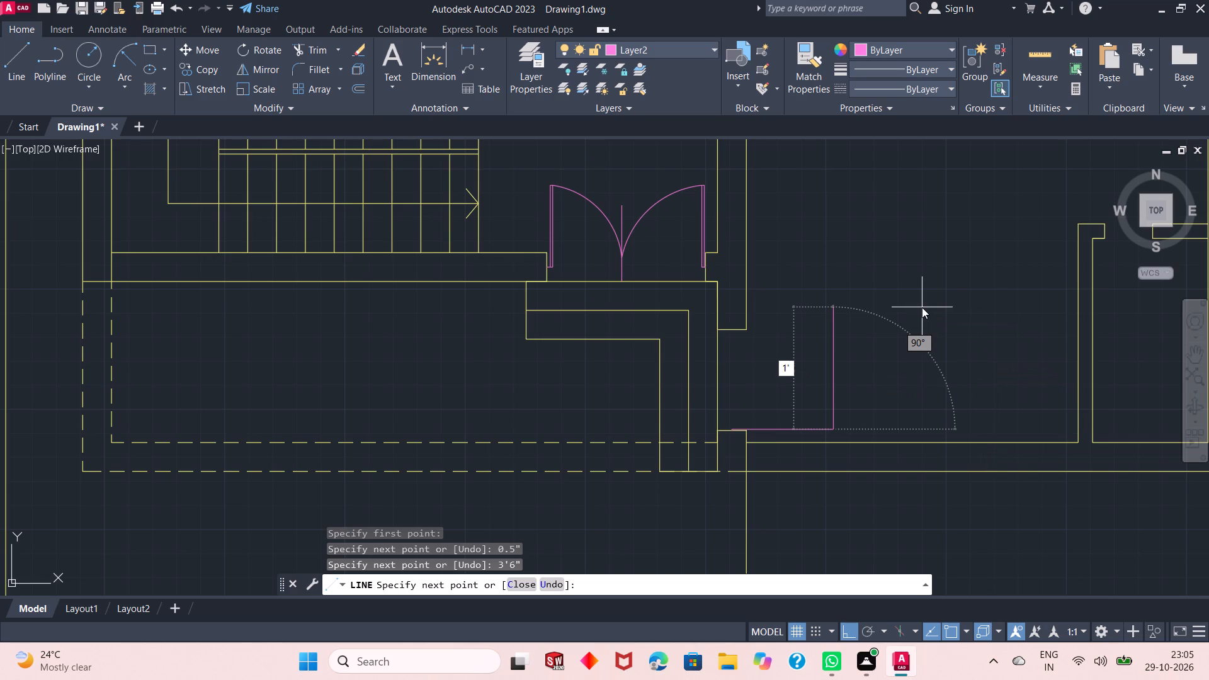
pyautogui.hotkey('shift', '"')
pyautogui.press('Return')
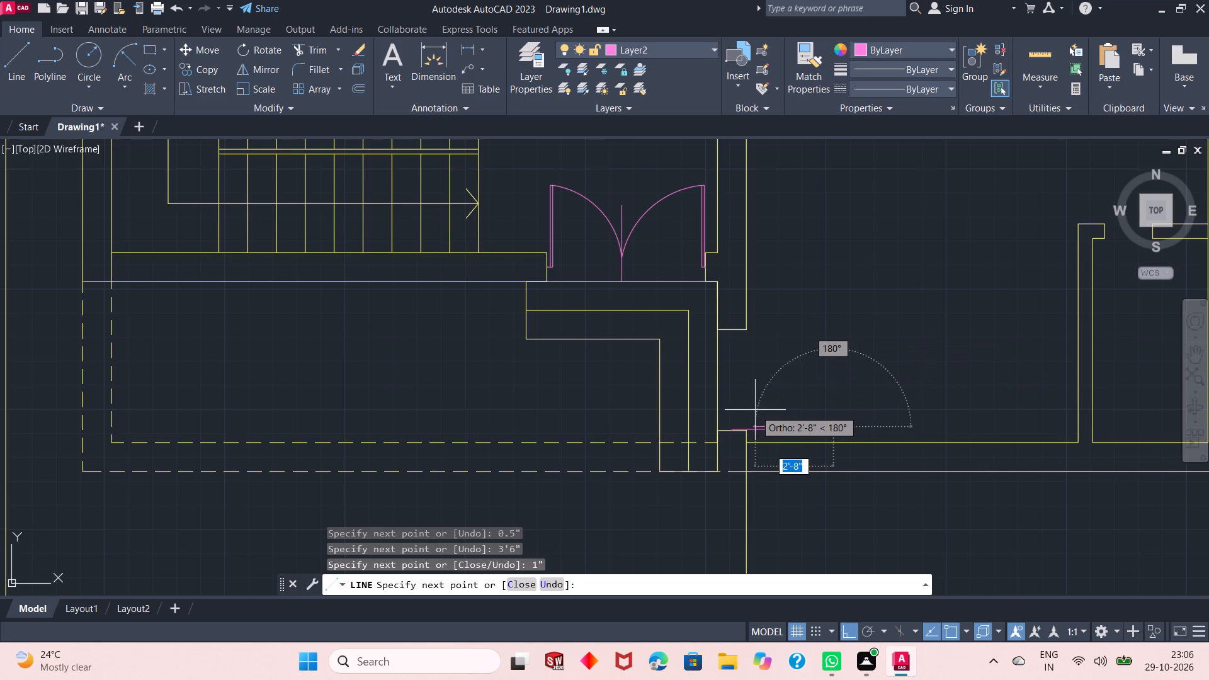
pyautogui.keyDown('ctrl'); pyautogui.scroll(2, 752, 411); pyautogui.keyUp('ctrl')
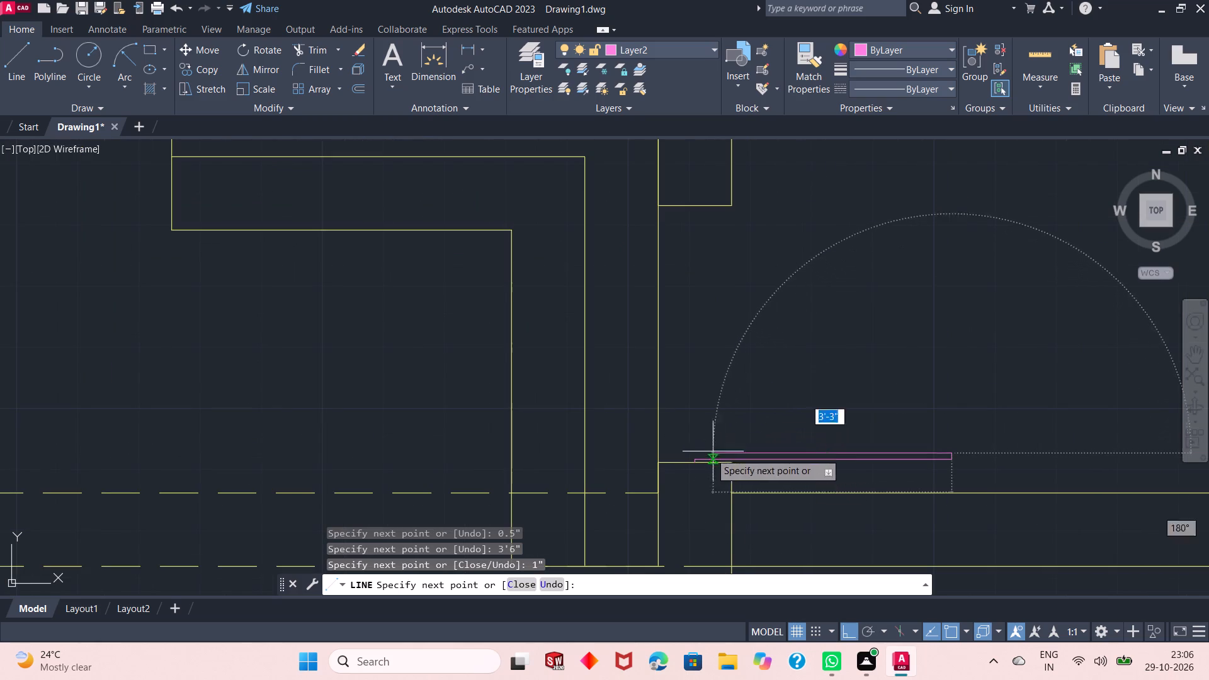
pyautogui.click(697, 448)
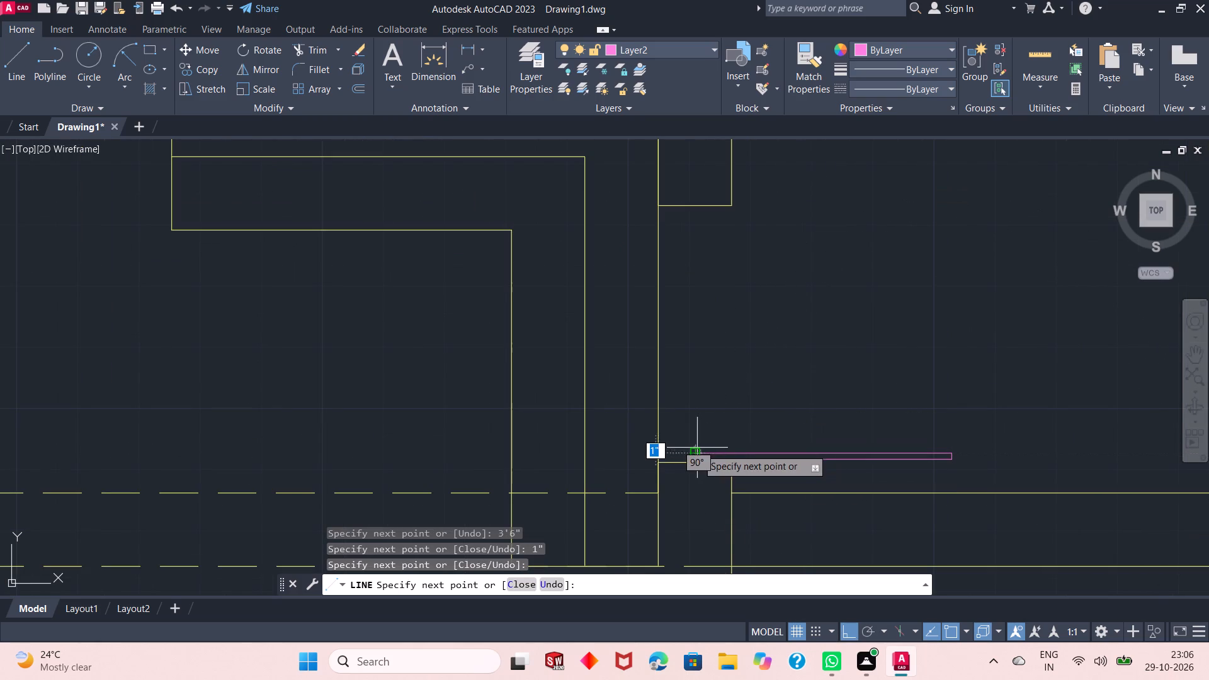
pyautogui.click(698, 462)
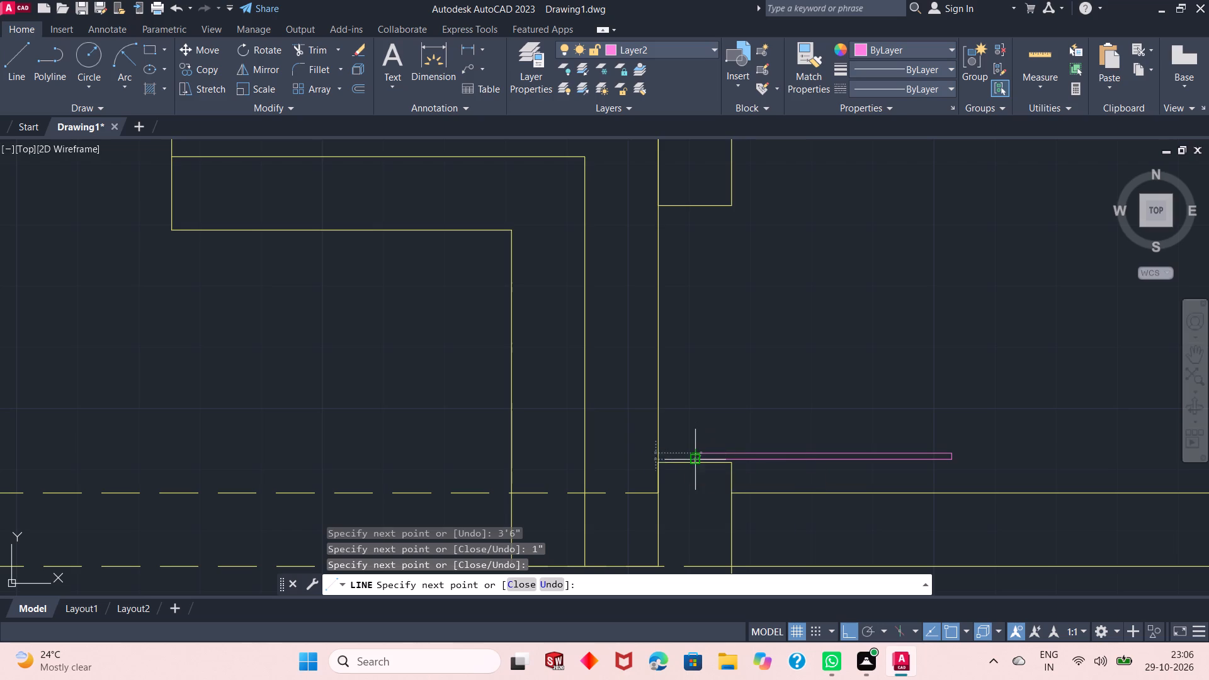
pyautogui.press('space')
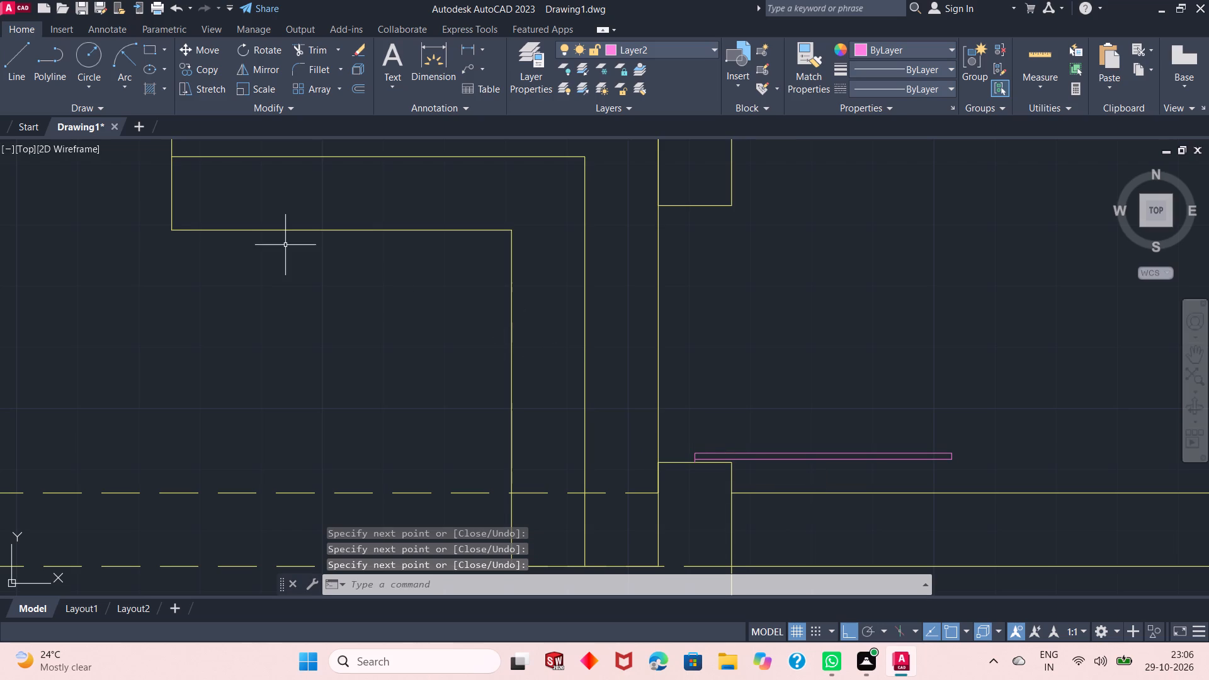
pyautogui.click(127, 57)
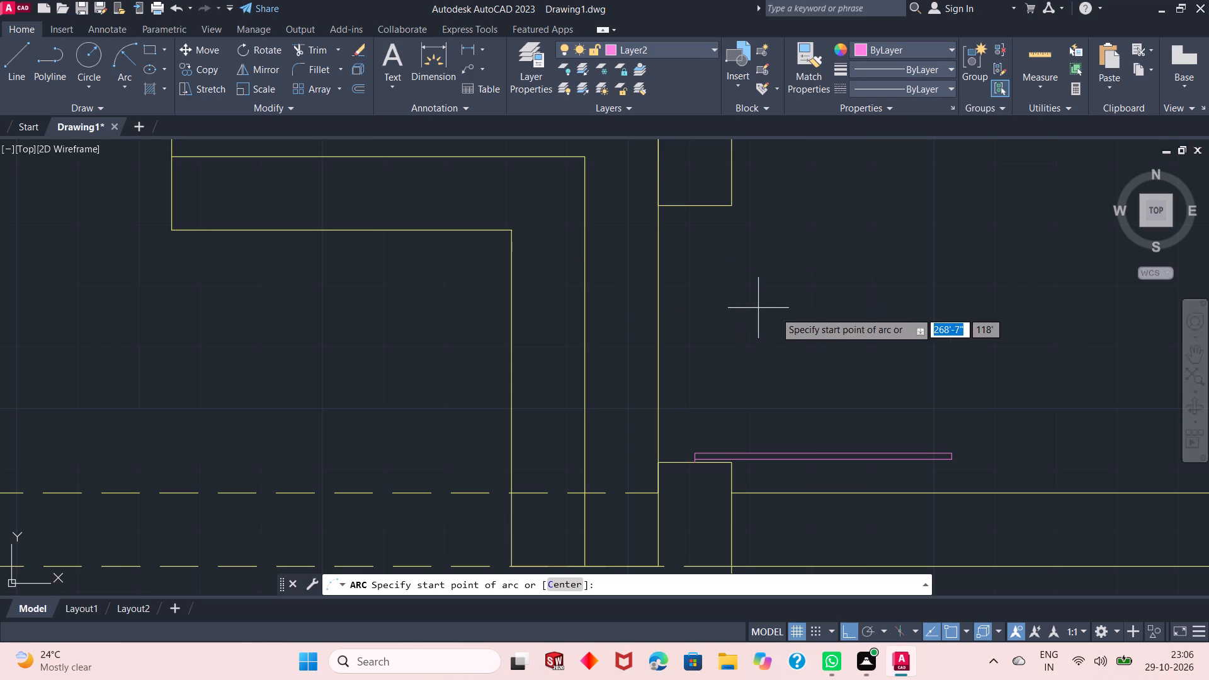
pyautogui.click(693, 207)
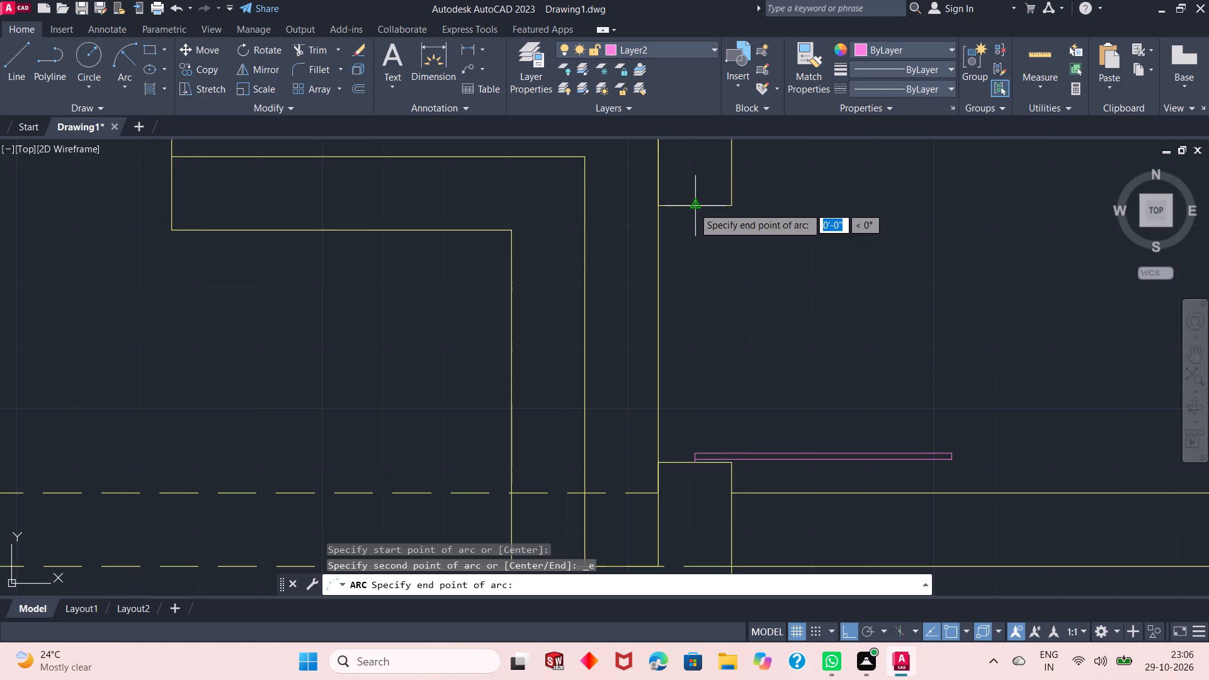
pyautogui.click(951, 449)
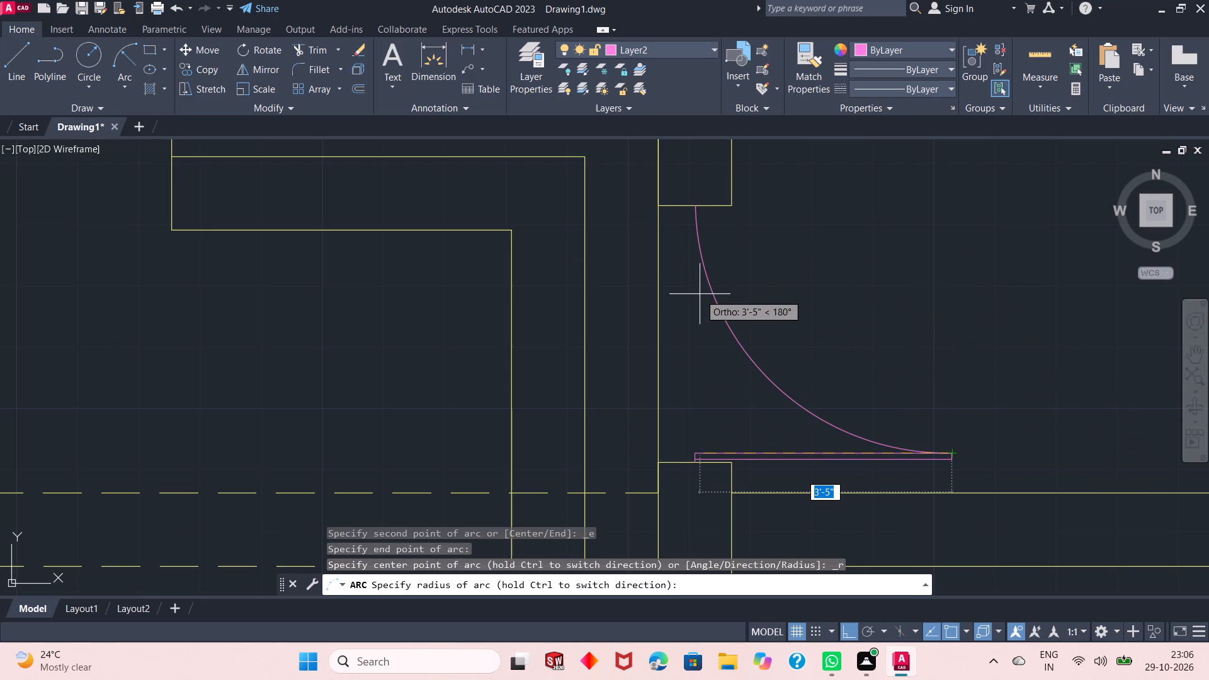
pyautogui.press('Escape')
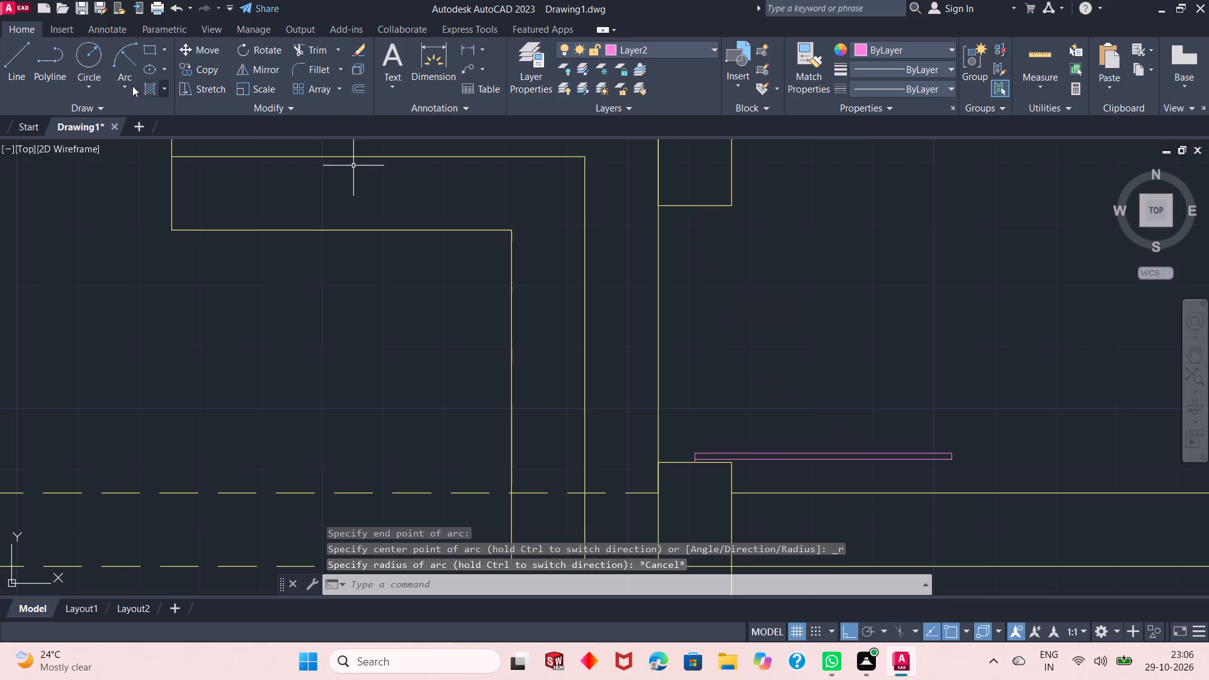
# Draw the door's swing arc from the leaf's upper east corner to the north jamb's midpoint, with a 3'6" radius.
pyautogui.click(126, 55)
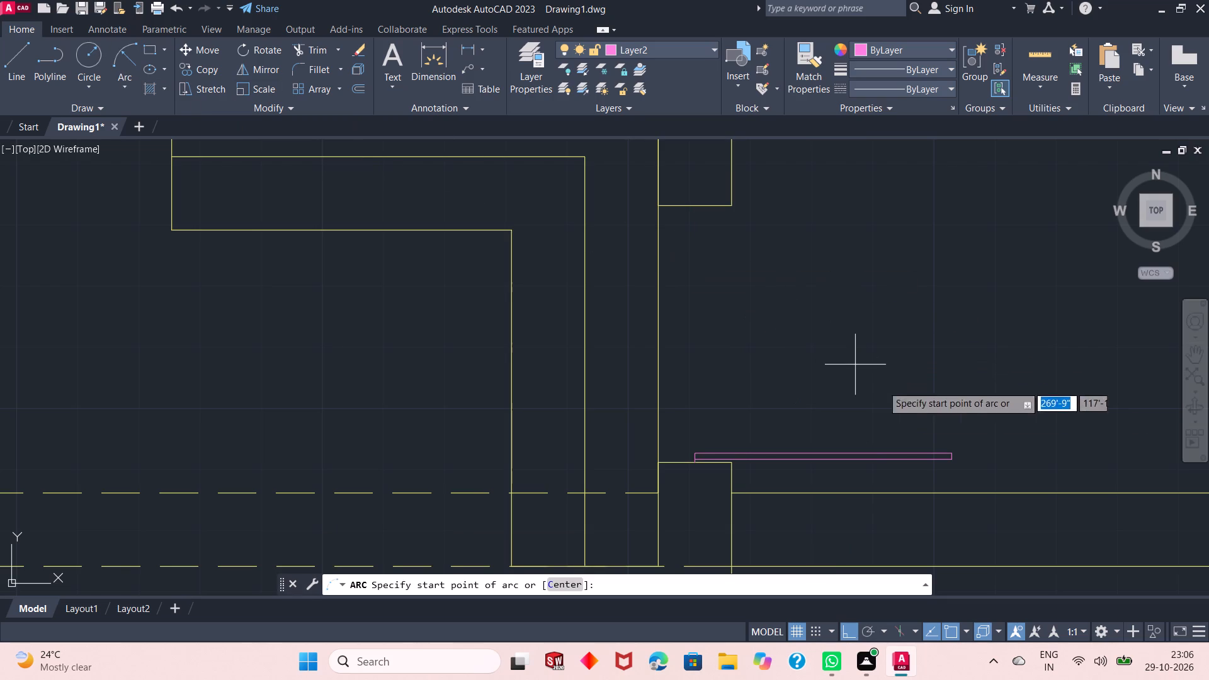
pyautogui.click(951, 453)
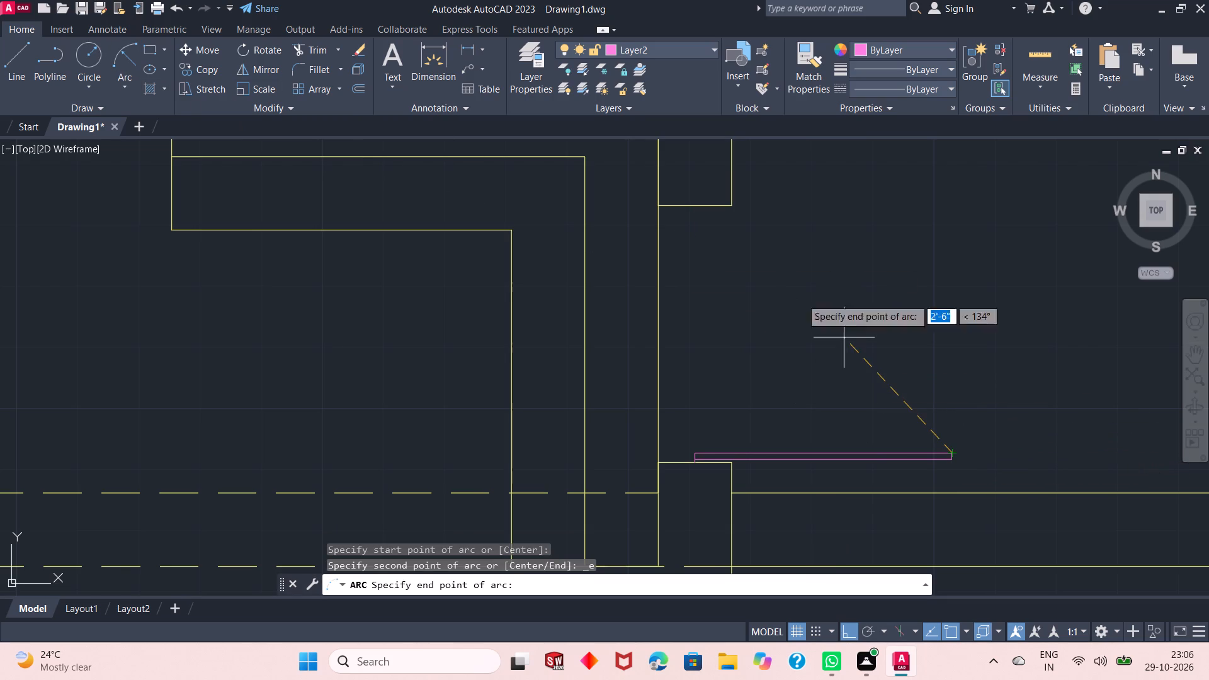
pyautogui.click(696, 207)
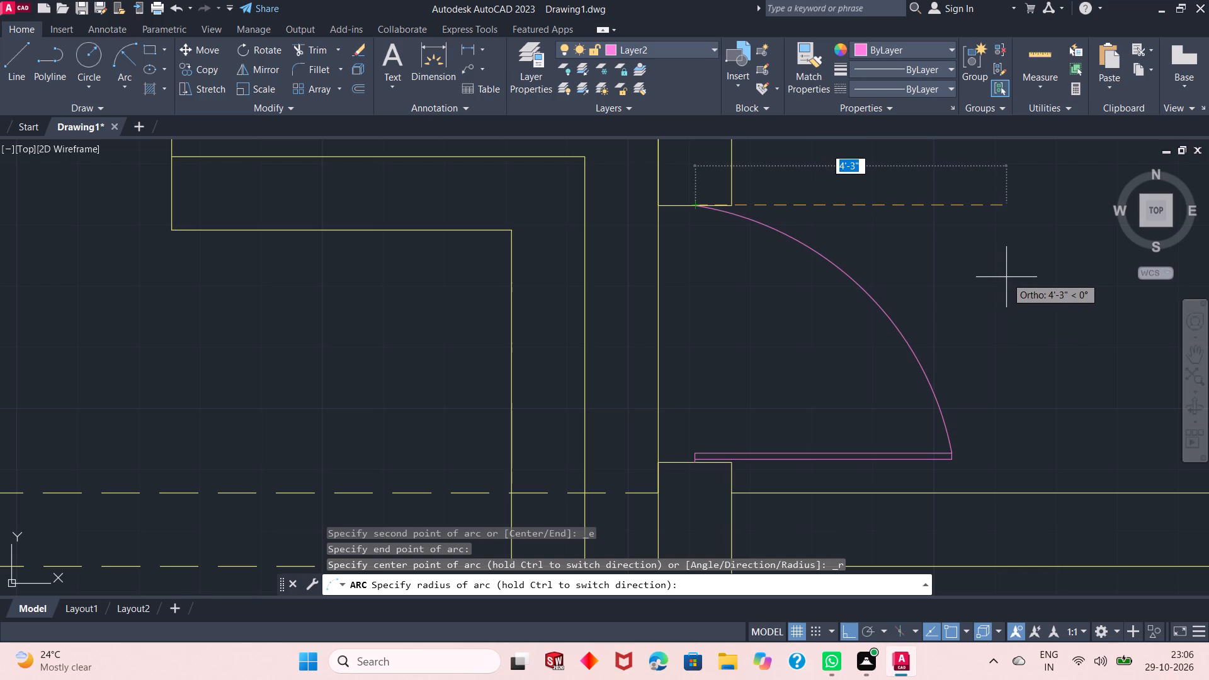
pyautogui.write('3\'6"')
pyautogui.press('Return')
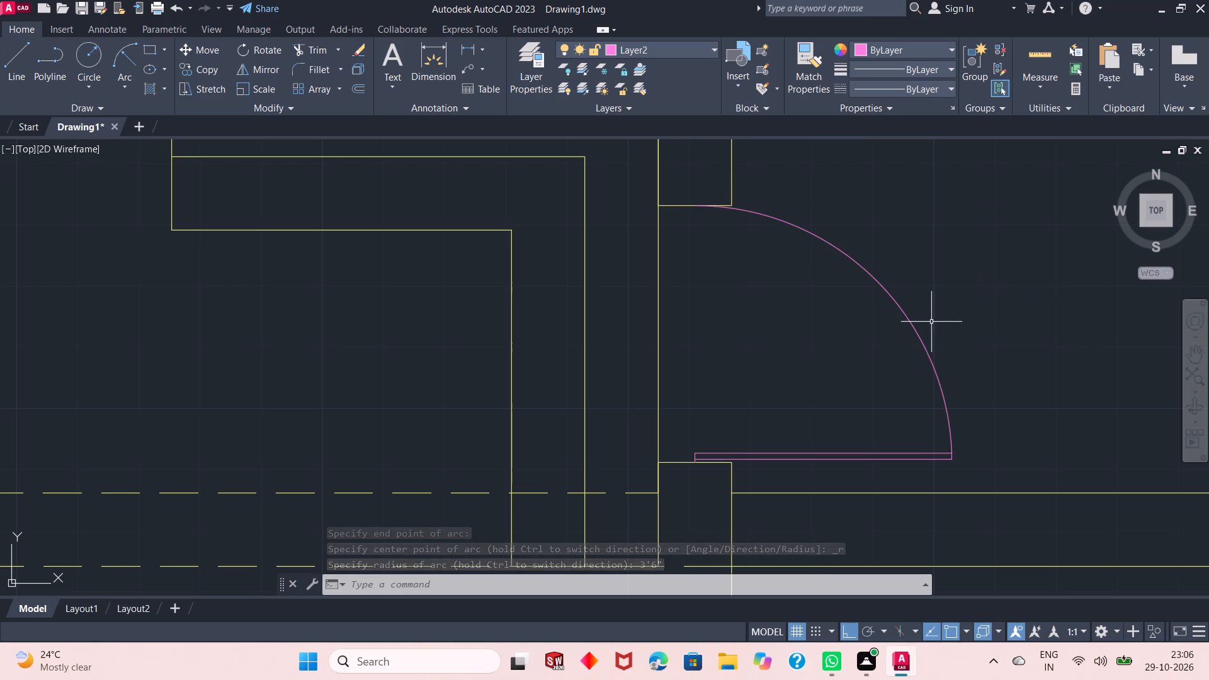
# Draw a door leaf from the west jamb's midpoint in the small southeast room's opening: 0.5" east, 1'8" south, 1" east, 1'8" north, 1" west.
pyautogui.keyDown('ctrl'); pyautogui.scroll(-2, 904, 318); pyautogui.keyUp('ctrl')
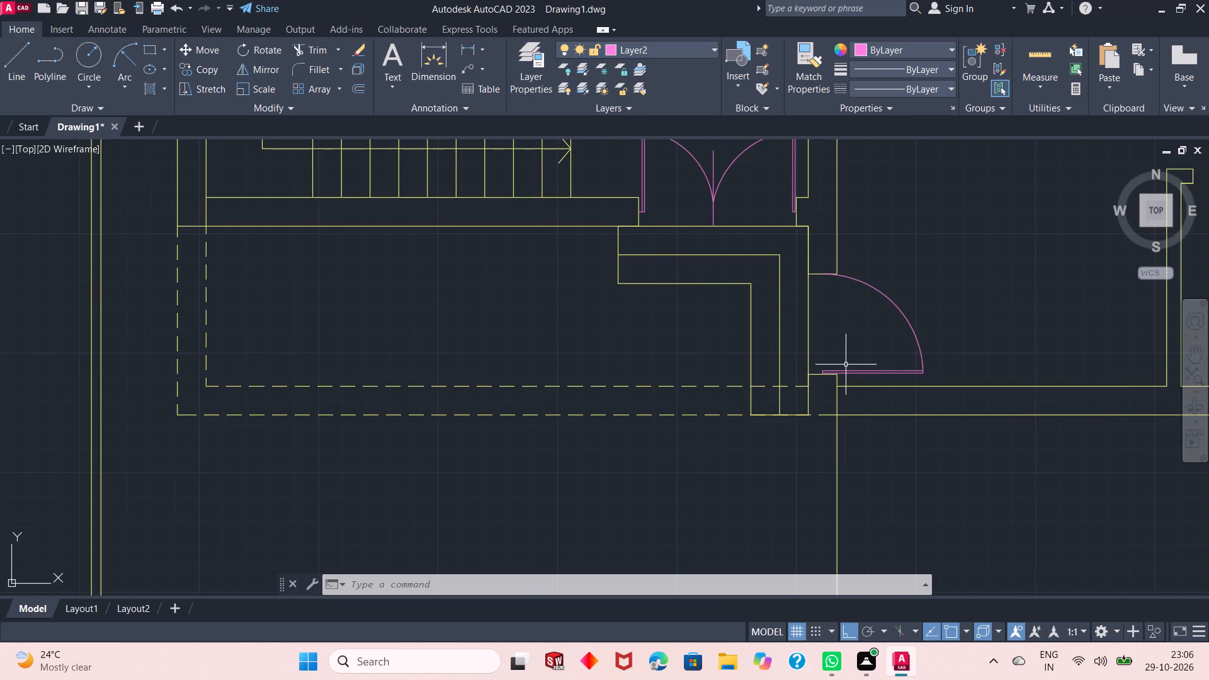
pyautogui.keyDown('ctrl'); pyautogui.scroll(-2, 832, 400); pyautogui.keyUp('ctrl')
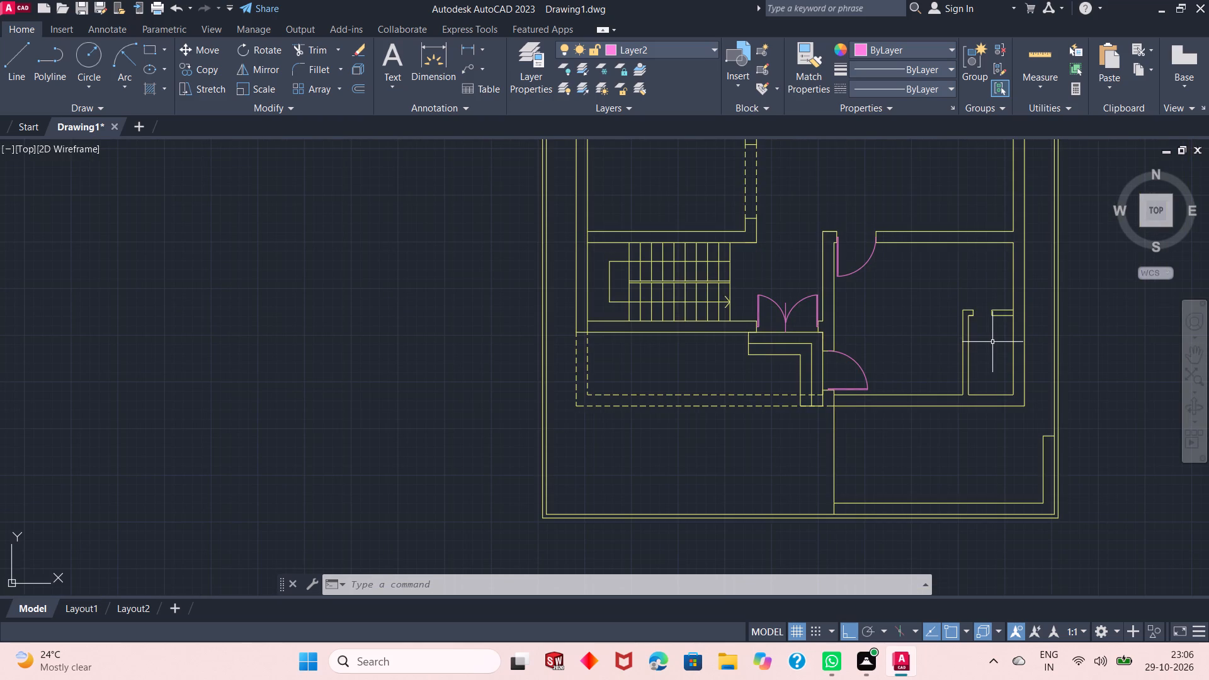
pyautogui.keyDown('ctrl'); pyautogui.scroll(1, 1017, 332); pyautogui.keyUp('ctrl')
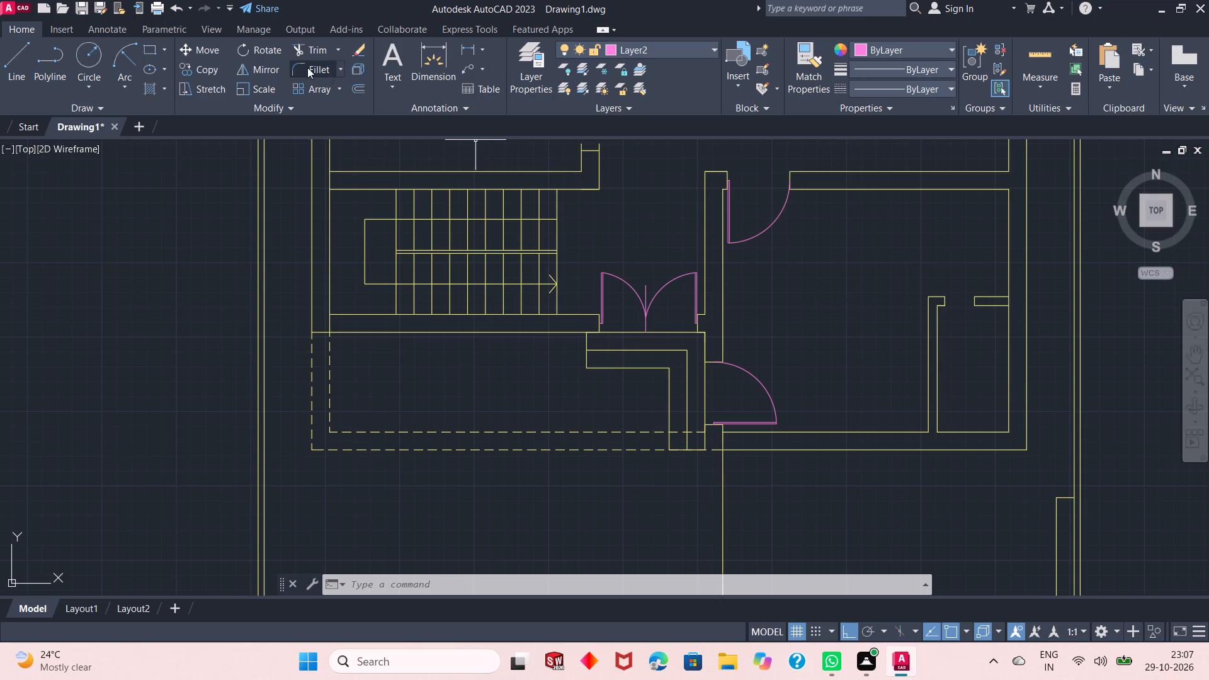
pyautogui.click(20, 71)
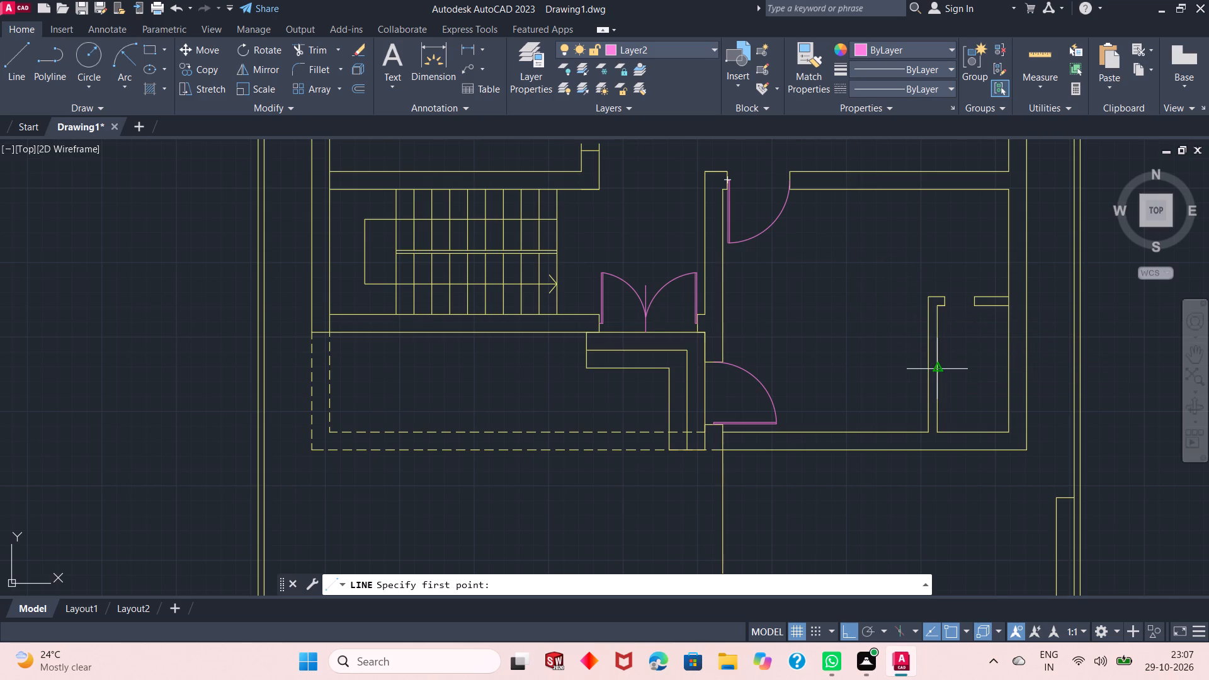
pyautogui.keyDown('ctrl'); pyautogui.scroll(2, 981, 309); pyautogui.keyUp('ctrl')
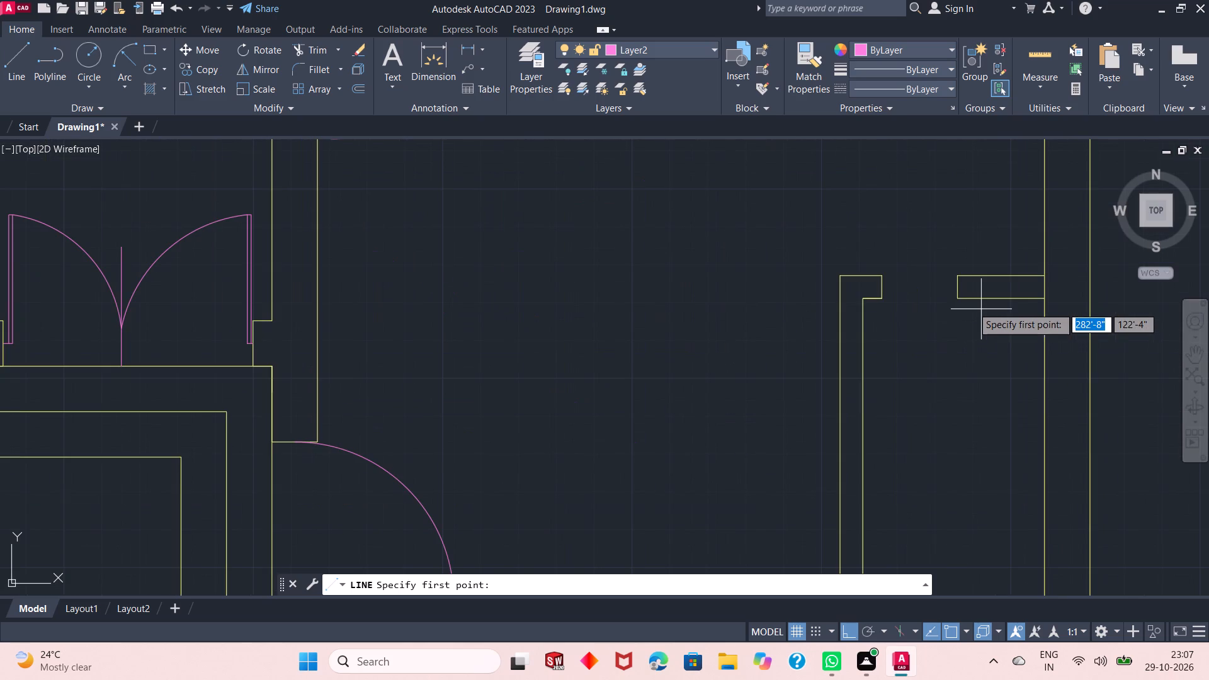
pyautogui.click(885, 288)
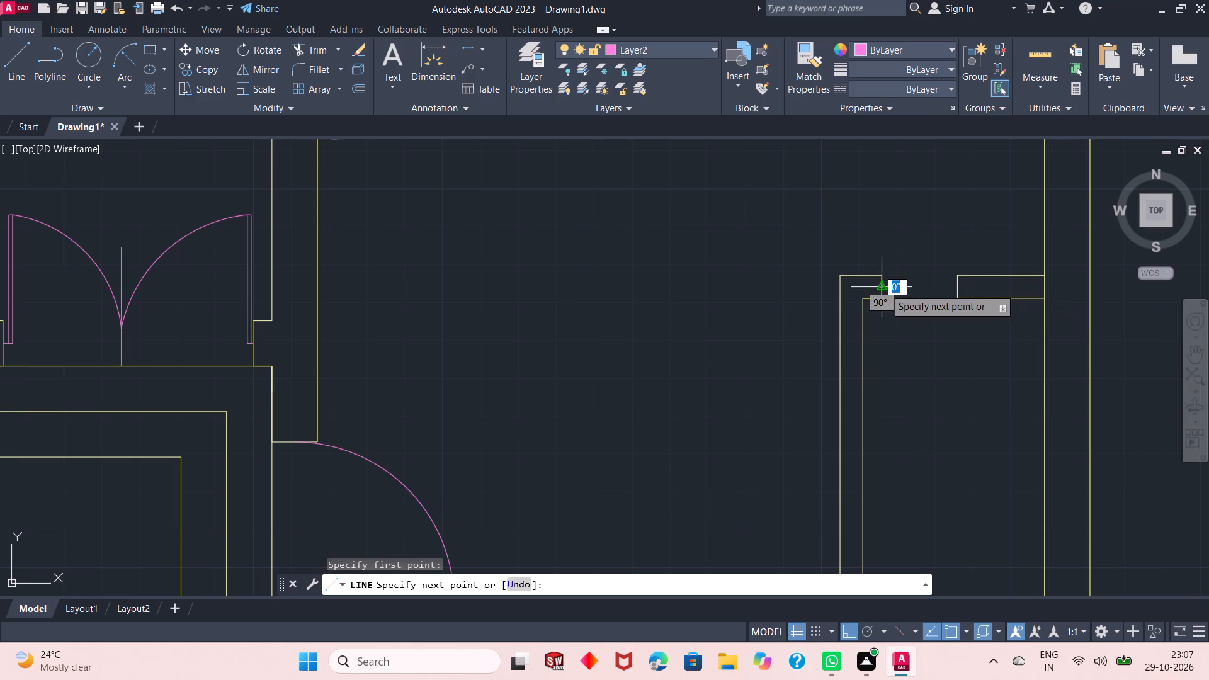
pyautogui.write('.5')
pyautogui.hotkey('shift', '"')
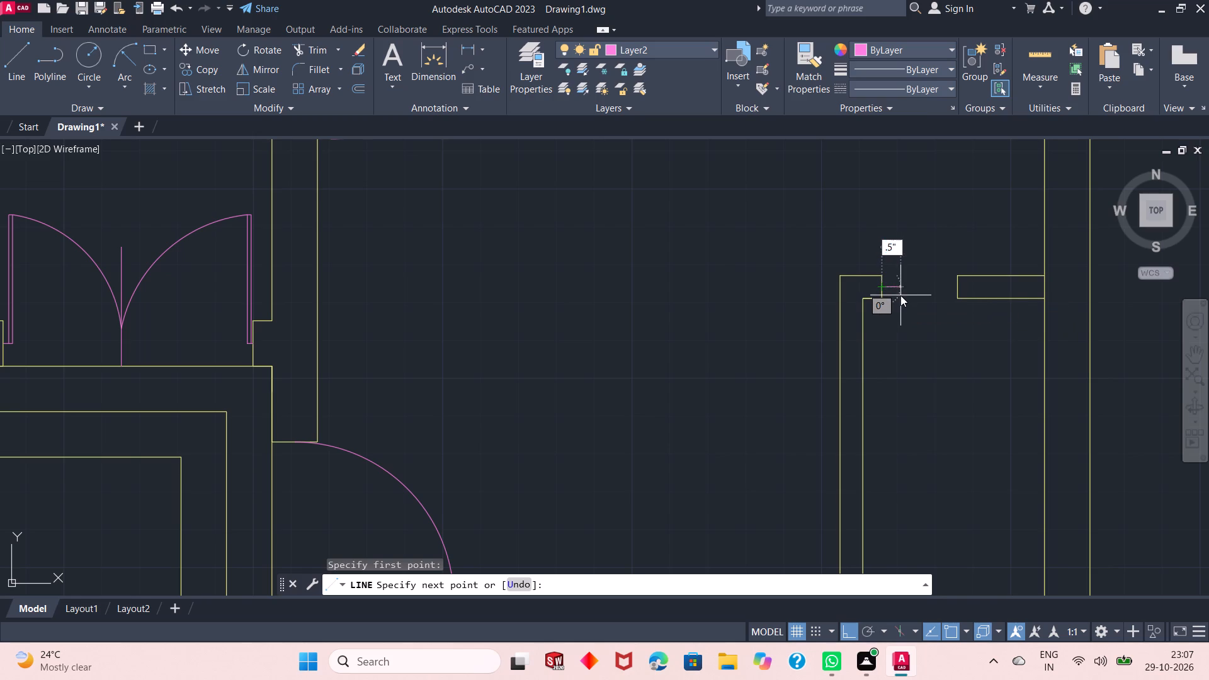
pyautogui.press('Return')
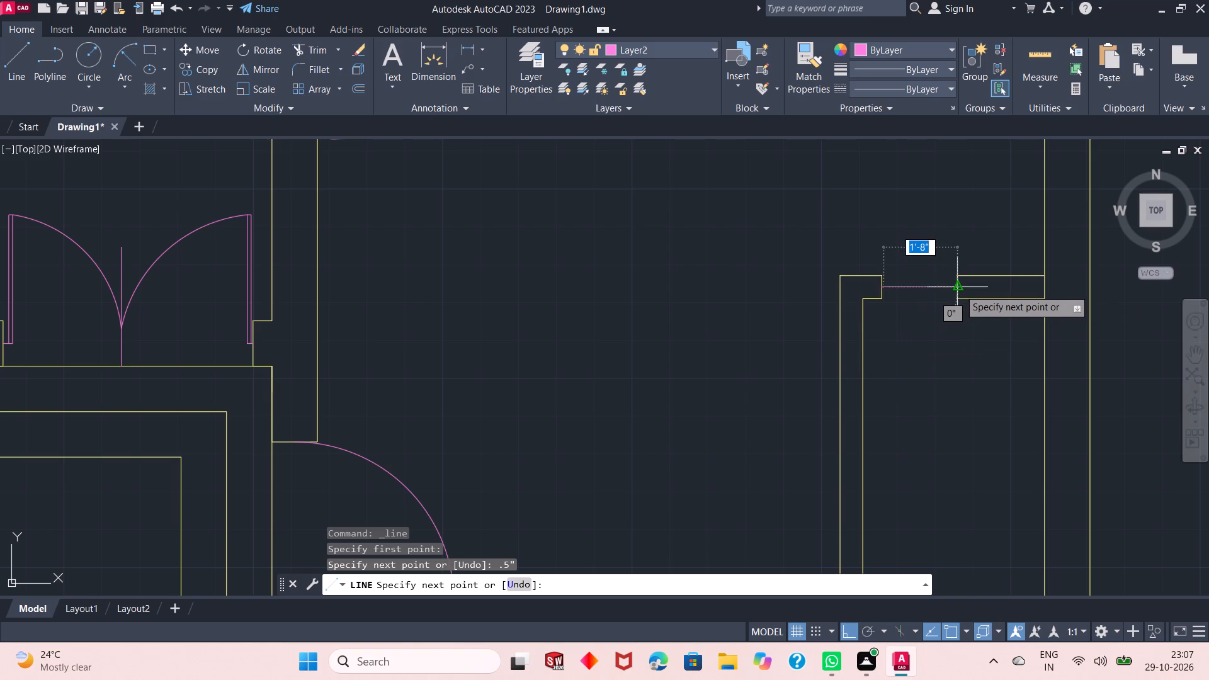
pyautogui.write('1\'8"')
pyautogui.press('Return')
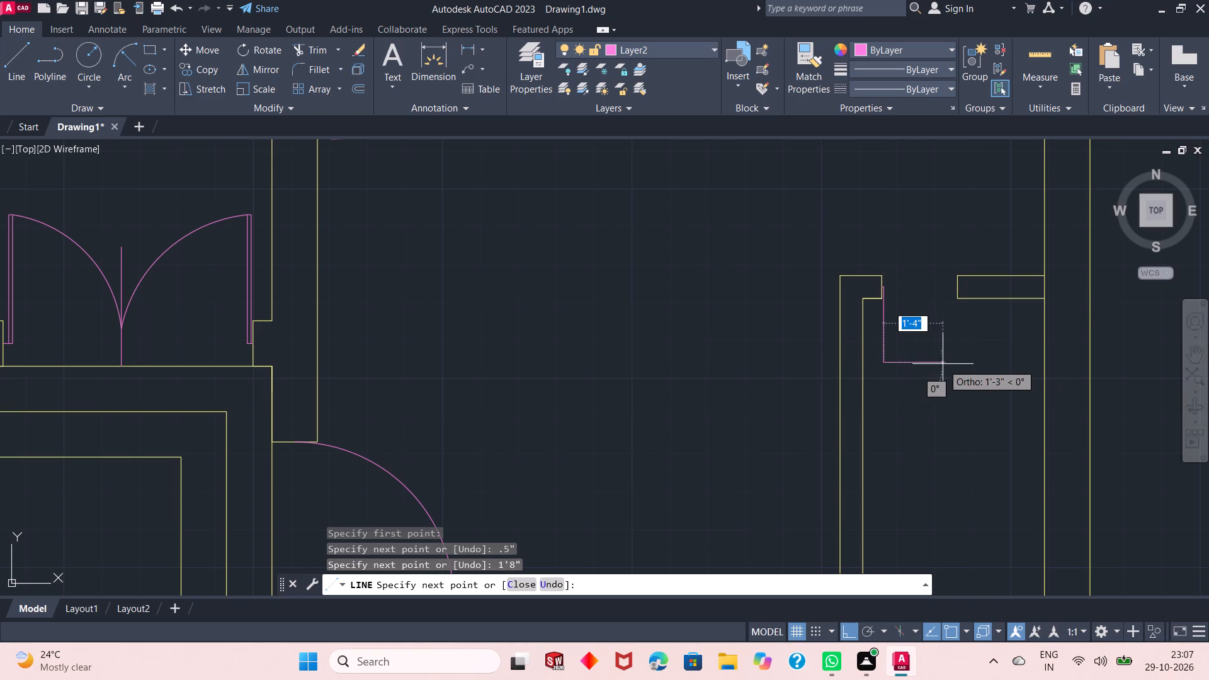
pyautogui.write('1"')
pyautogui.press('Return')
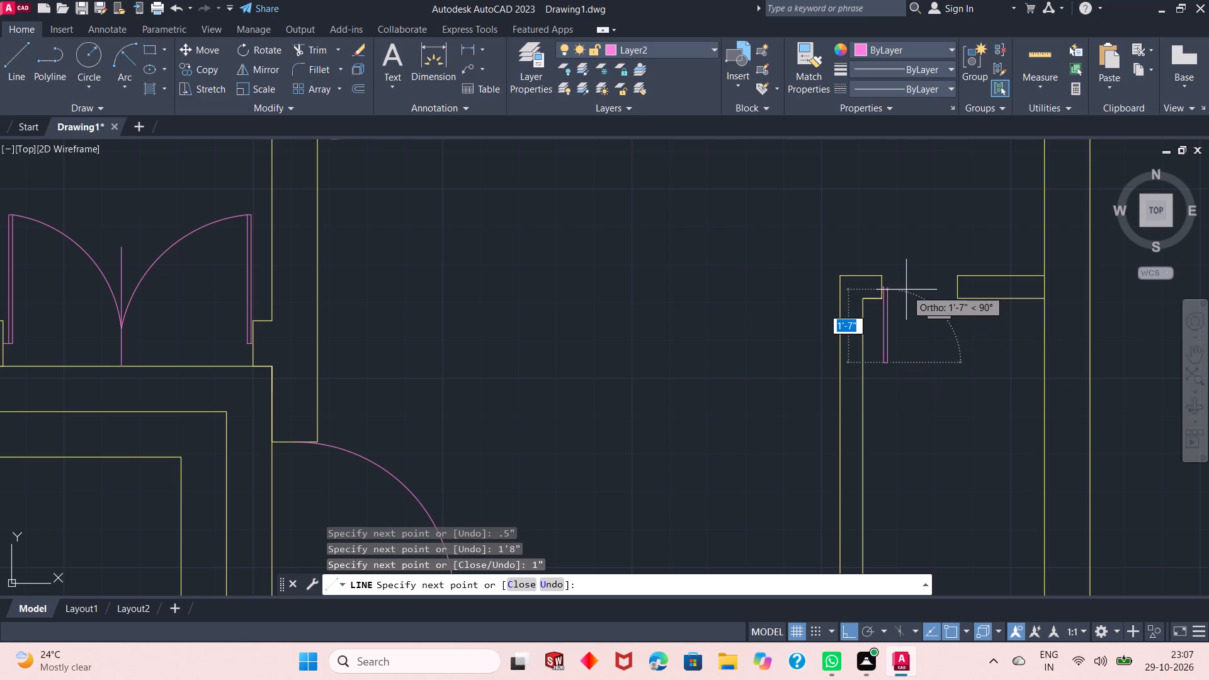
pyautogui.write('1\'8"')
pyautogui.press('Return')
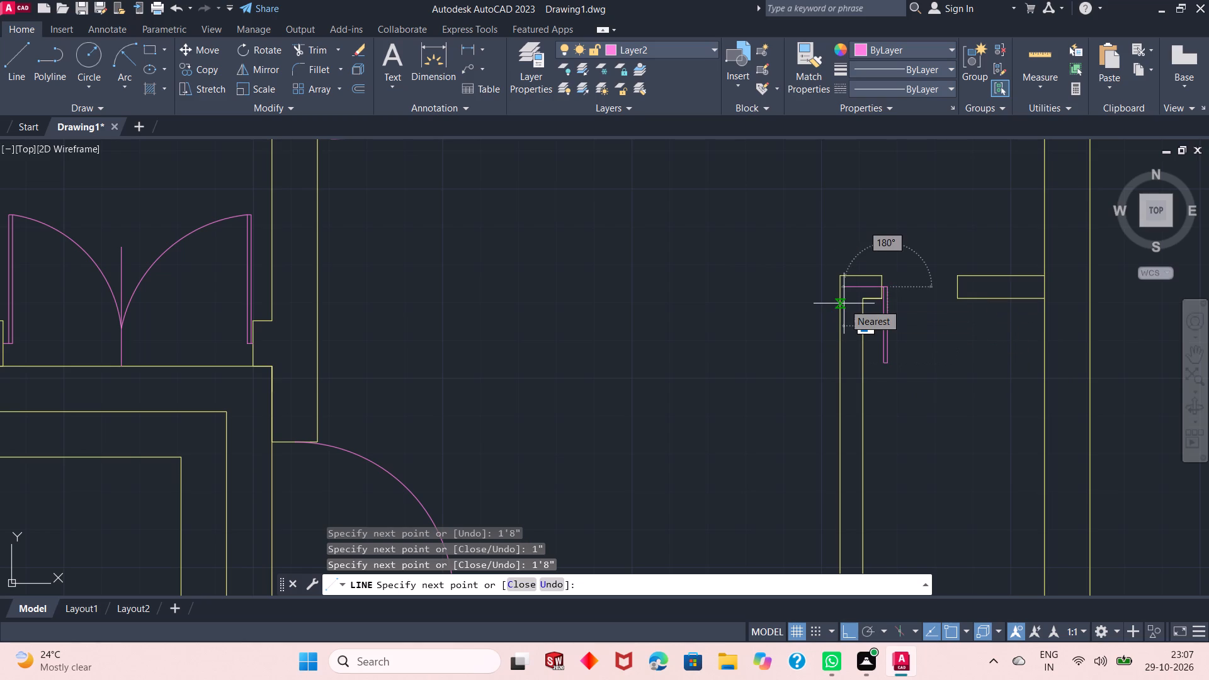
pyautogui.write('1"')
pyautogui.press('Return')
pyautogui.press('Return')
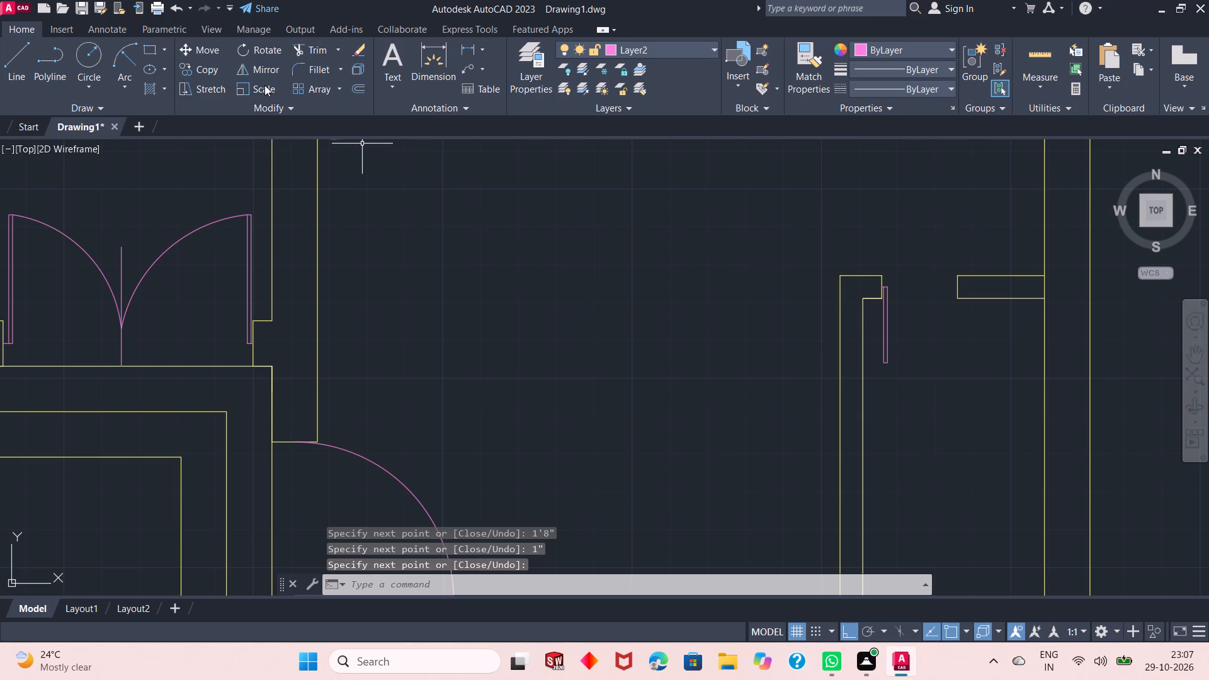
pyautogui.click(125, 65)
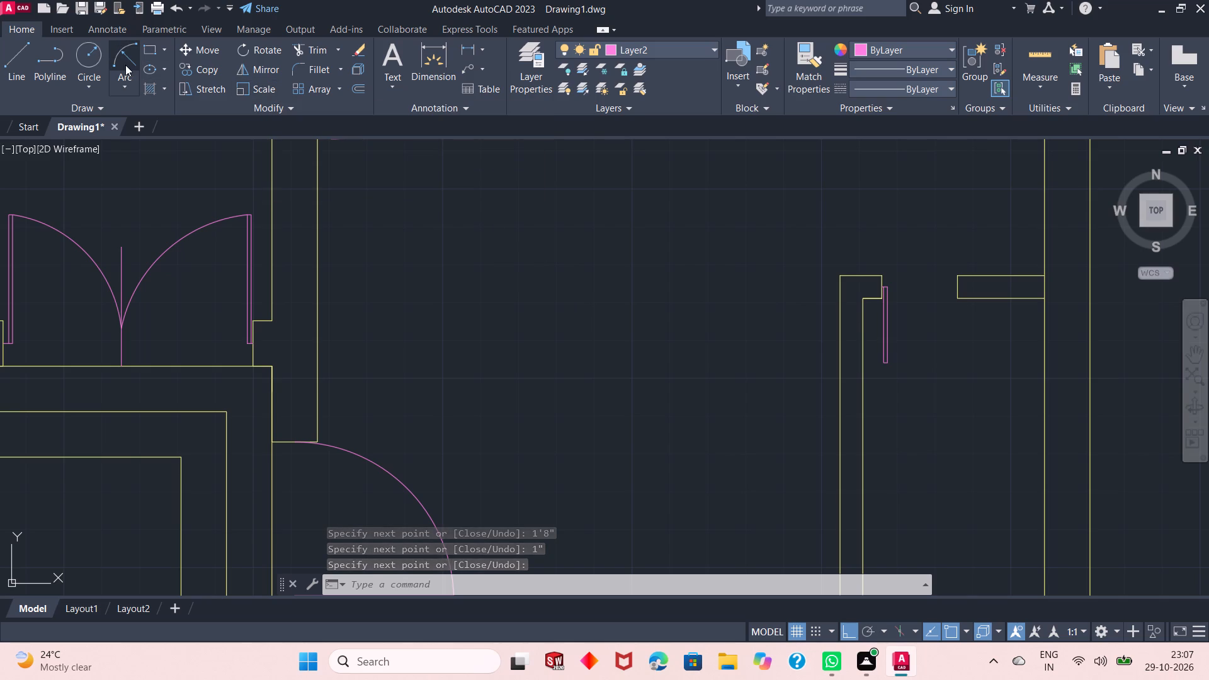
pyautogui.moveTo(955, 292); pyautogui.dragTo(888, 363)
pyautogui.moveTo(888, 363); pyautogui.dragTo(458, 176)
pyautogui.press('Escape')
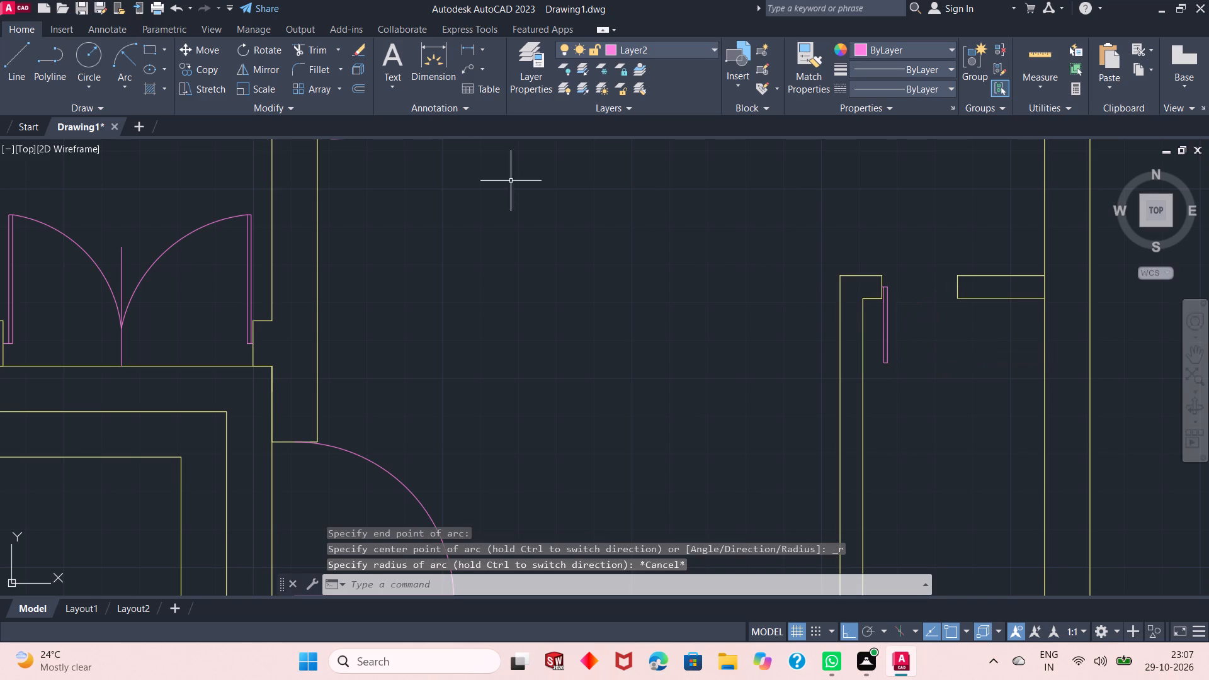
# Draw the small southeast room's door swing arc from the leaf's lower end to the east jamb's midpoint, with a 1'8" radius.
pyautogui.click(128, 59)
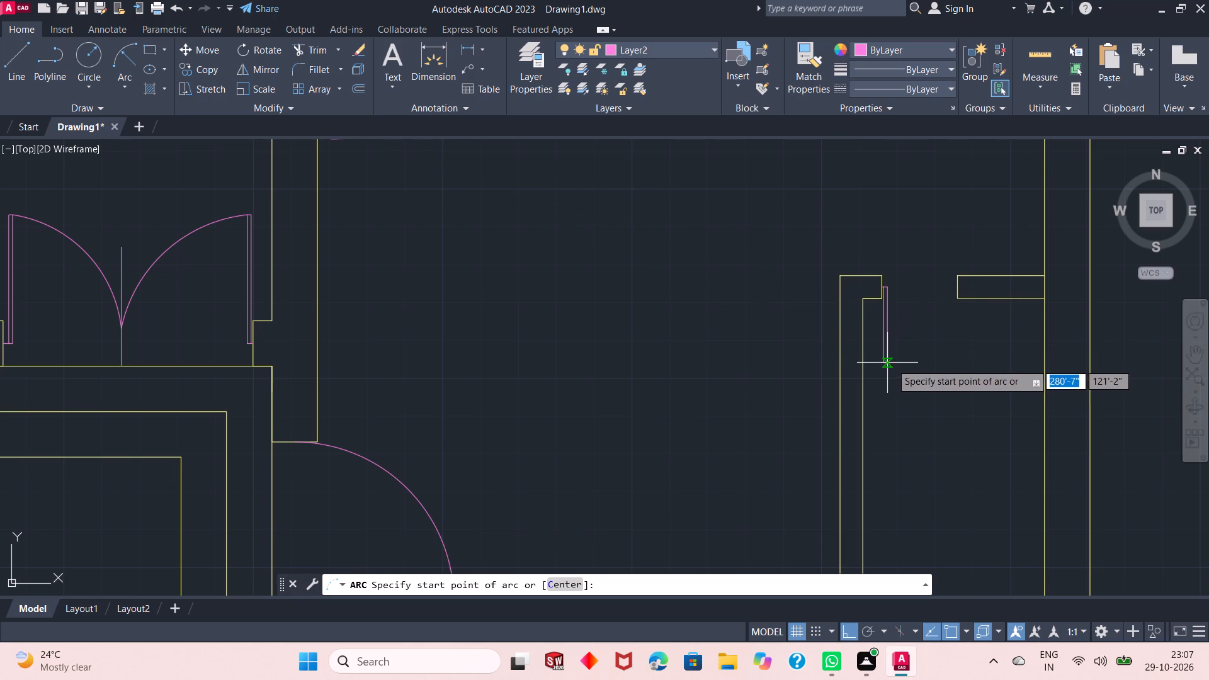
pyautogui.moveTo(890, 363); pyautogui.dragTo(954, 293)
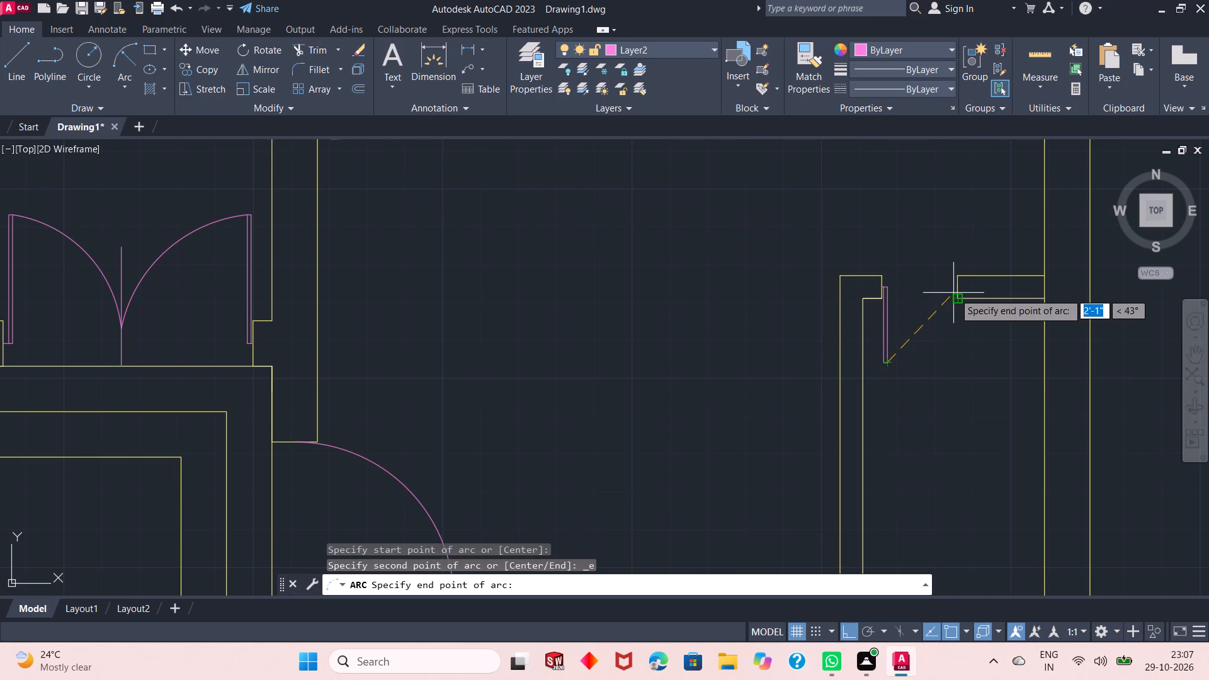
pyautogui.moveTo(954, 293); pyautogui.dragTo(957, 288)
pyautogui.click(957, 288)
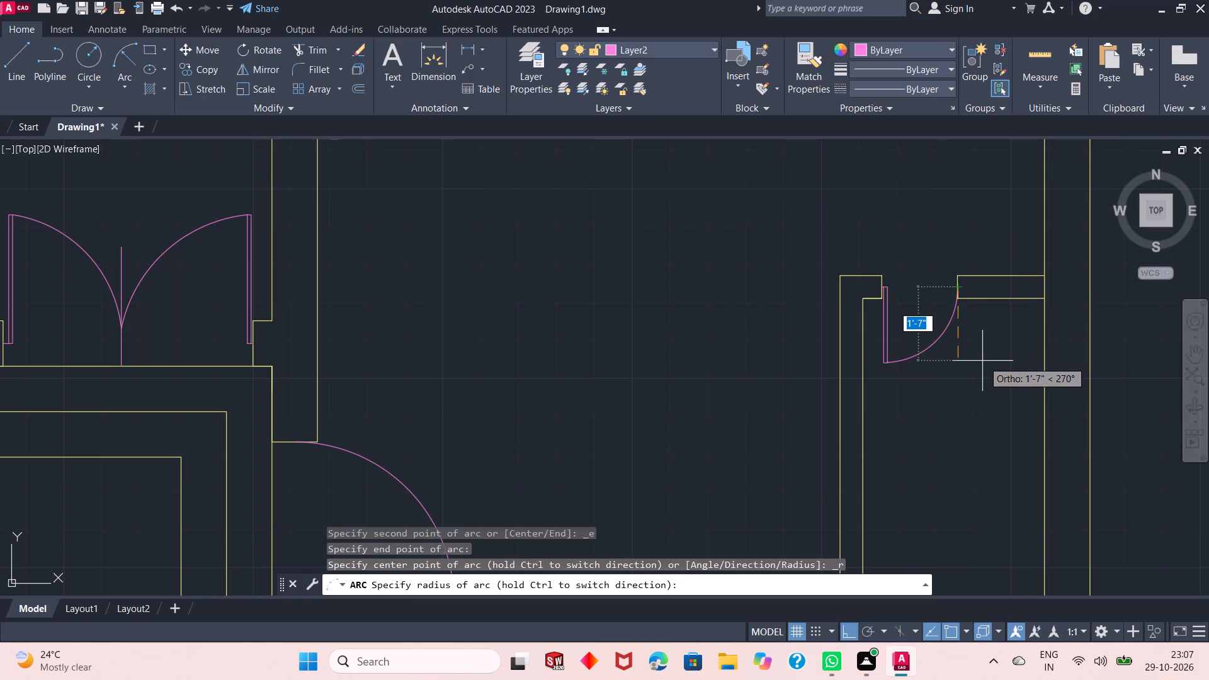
pyautogui.write('1\'8"')
pyautogui.press('Return')
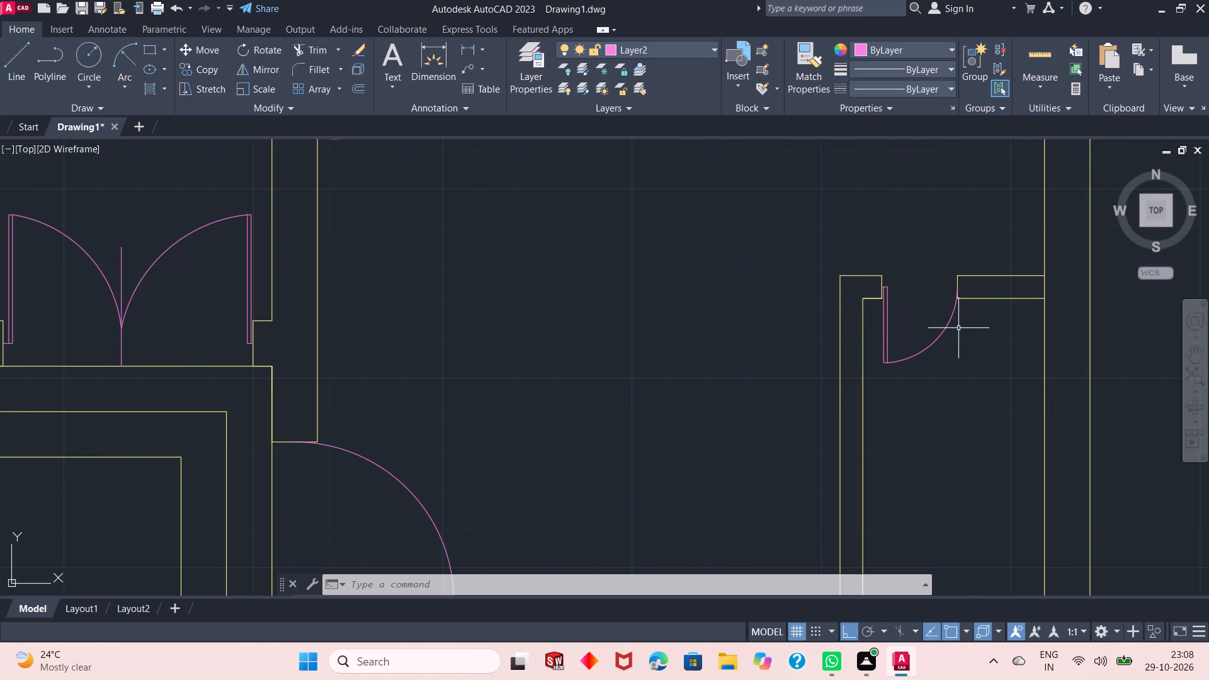
# Examine the whole floor plan to check the doors and wall openings.
pyautogui.scroll(-2, 783, 348)
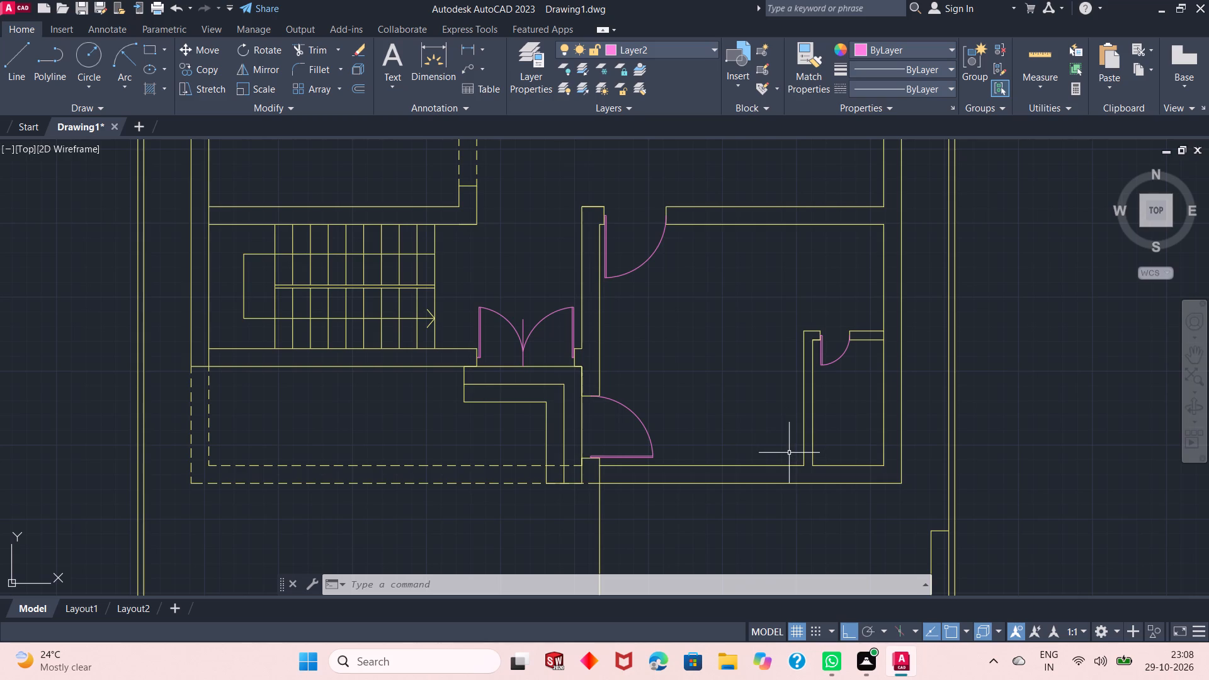
pyautogui.scroll(-2, 789, 453)
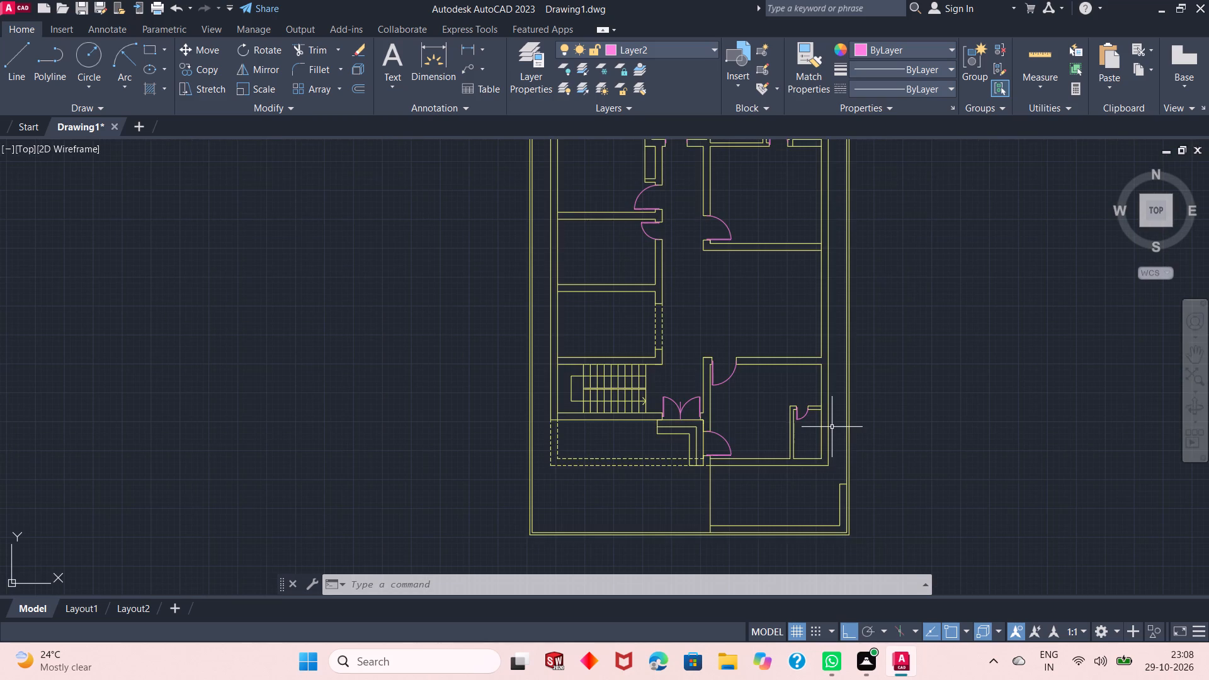
pyautogui.scroll(-1, 832, 428)
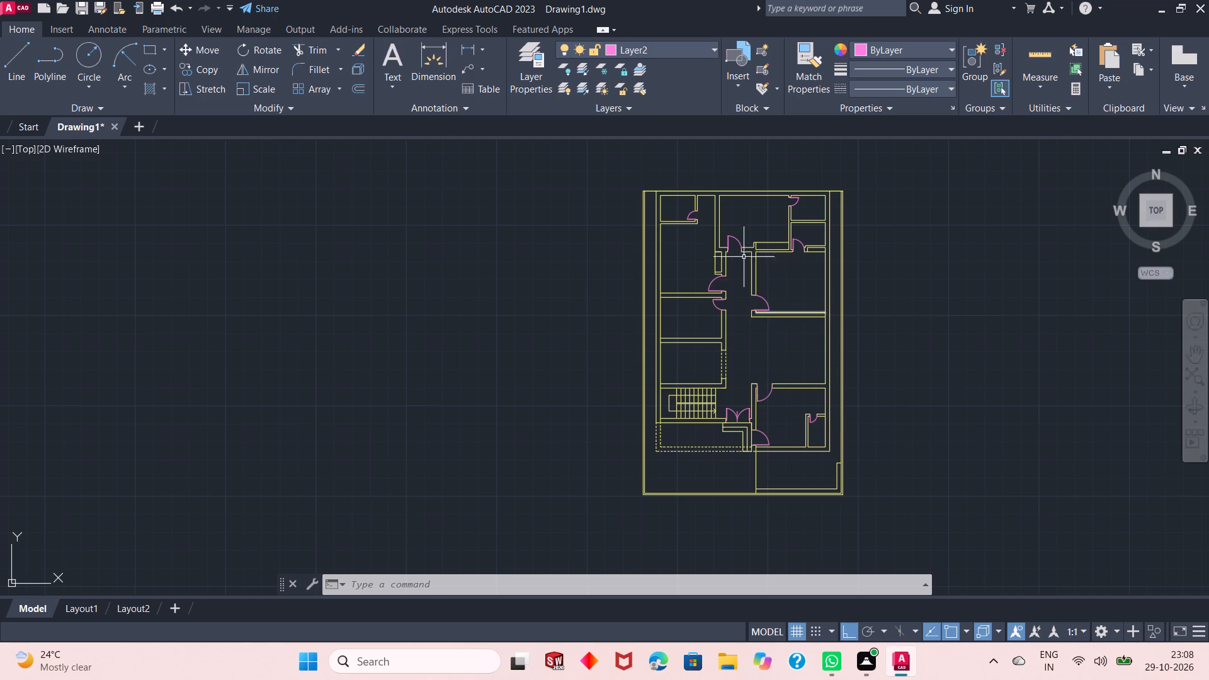
pyautogui.scroll(1, 725, 226)
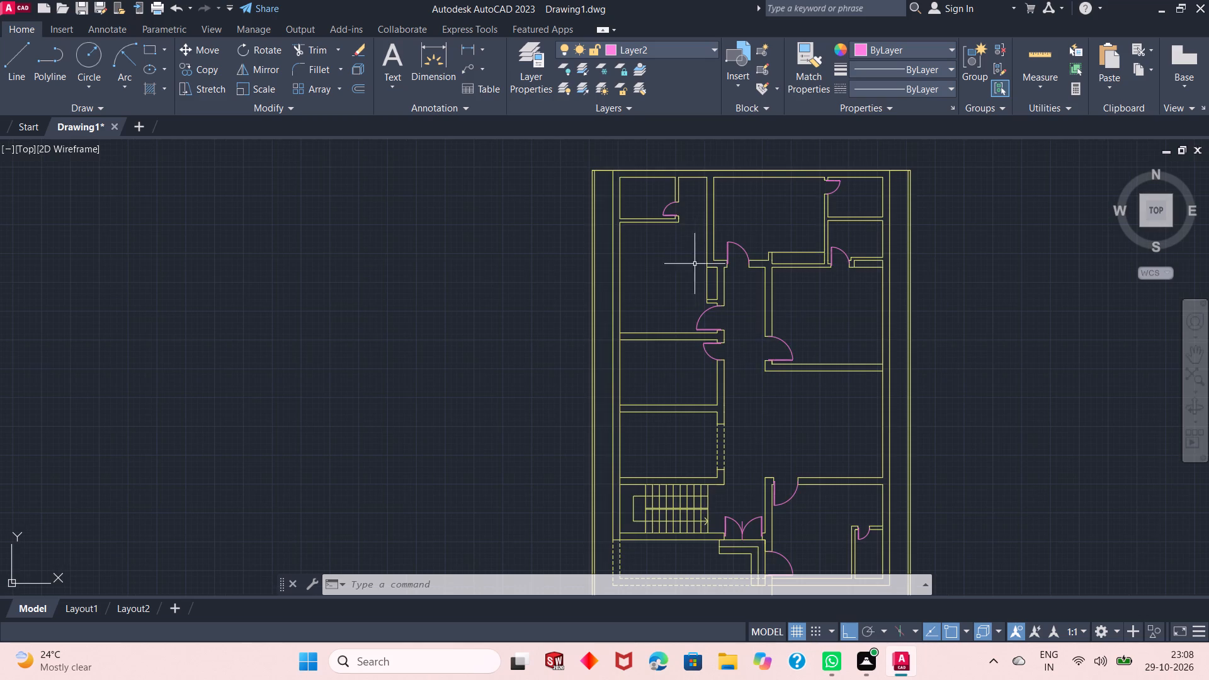
pyautogui.scroll(-1, 698, 298)
pyautogui.scroll(1, 749, 253)
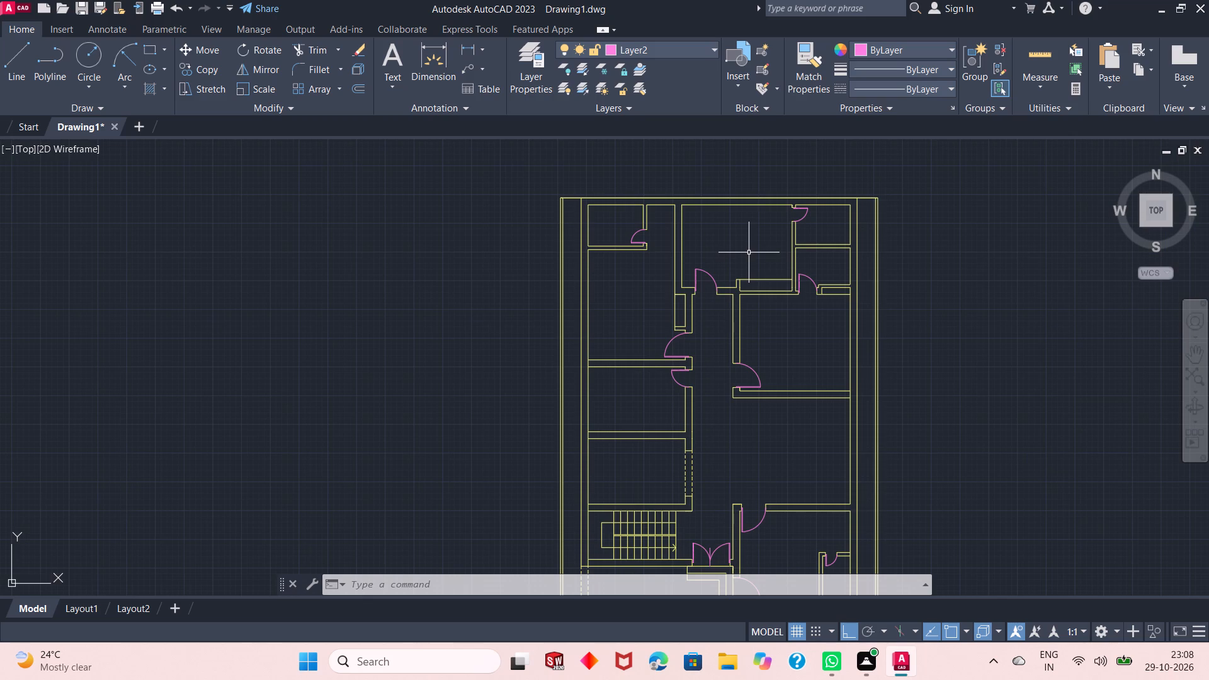
# Make Layer3 the current layer.
pyautogui.click(674, 47)
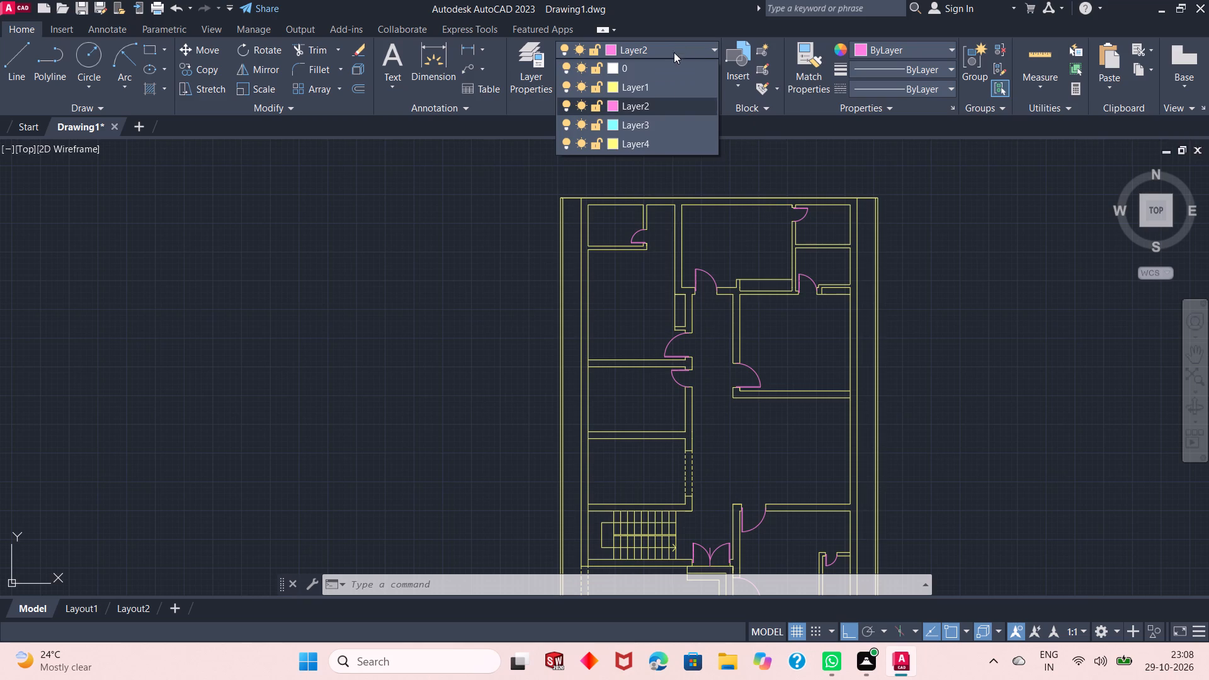
pyautogui.click(675, 123)
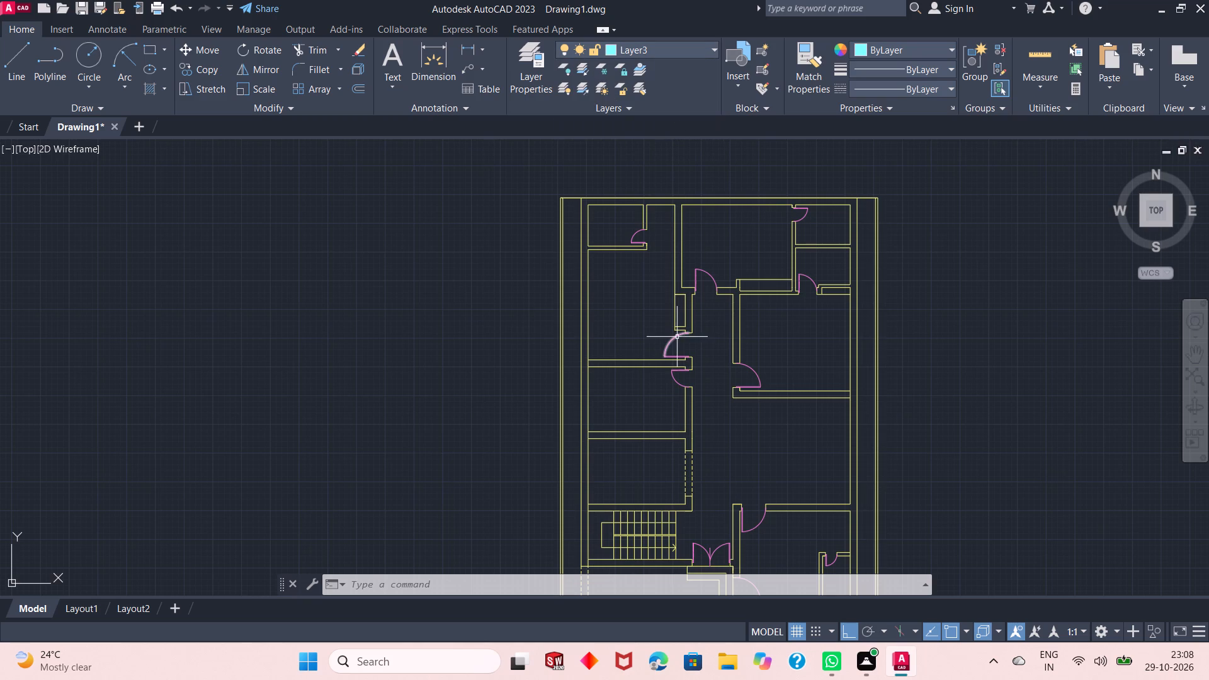
pyautogui.scroll(1, 647, 362)
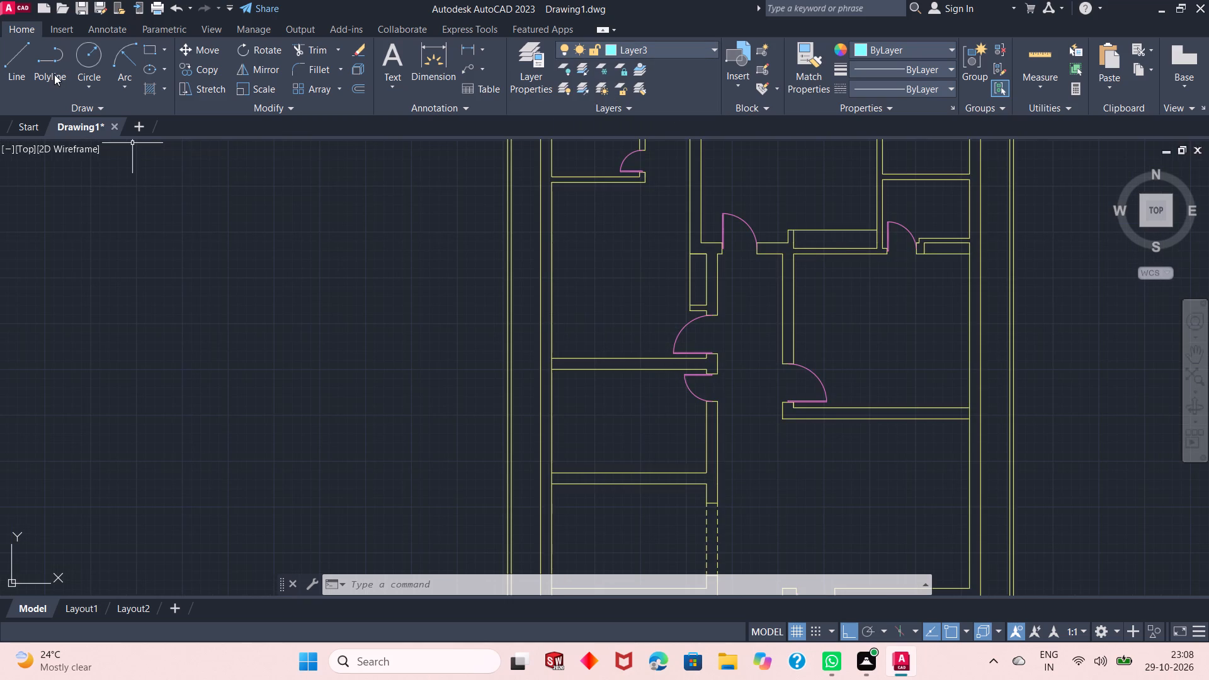
# Draw a bed rectangle about 7'-4" by 5'-7" just inside the west wall of the room south of the small northwest room.
pyautogui.click(142, 48)
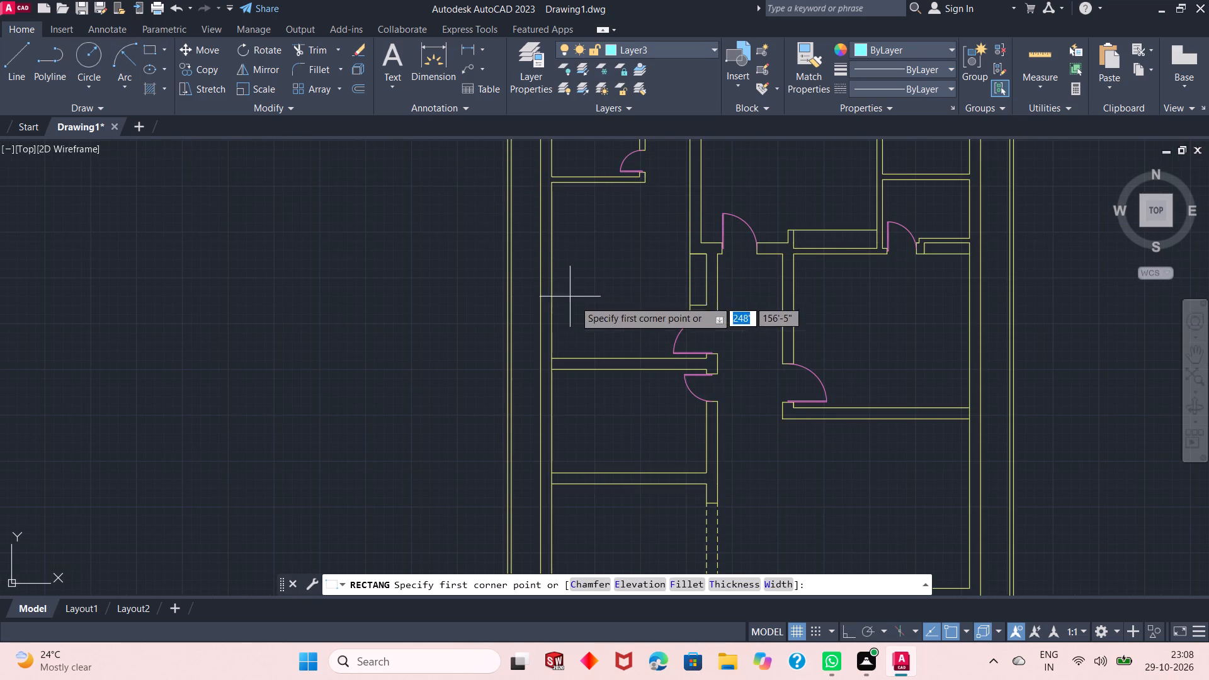
pyautogui.scroll(1, 620, 313)
pyautogui.scroll(-1, 578, 358)
pyautogui.scroll(1, 582, 282)
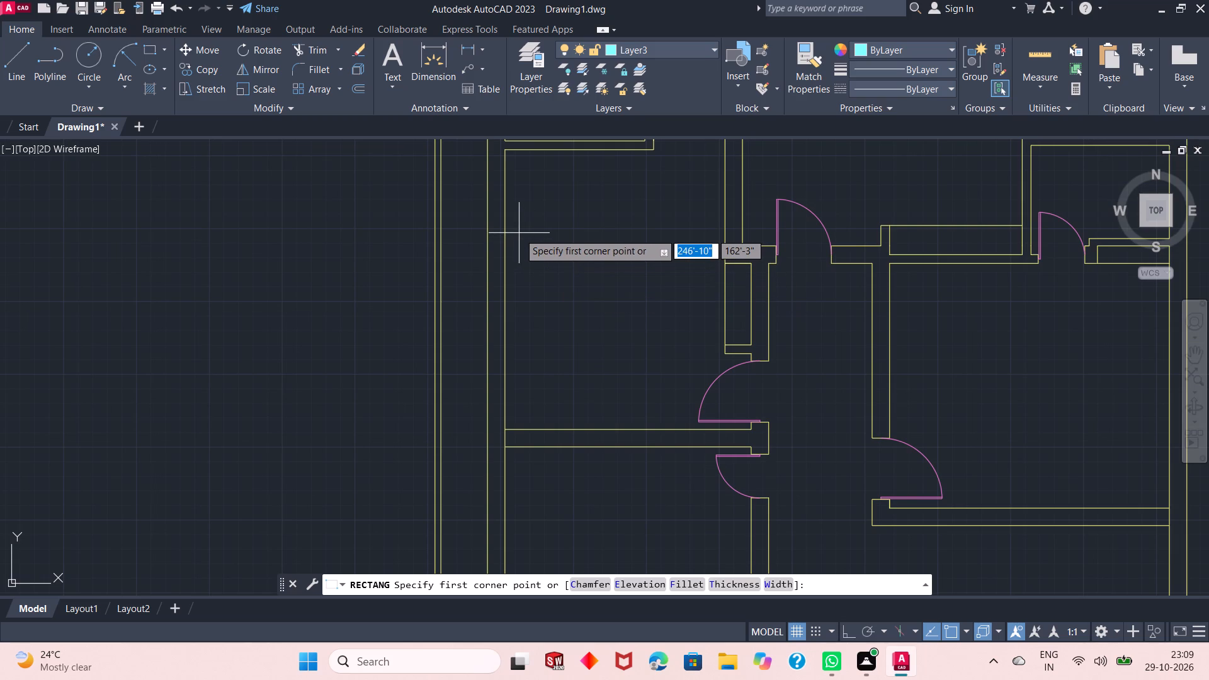
pyautogui.scroll(1, 518, 232)
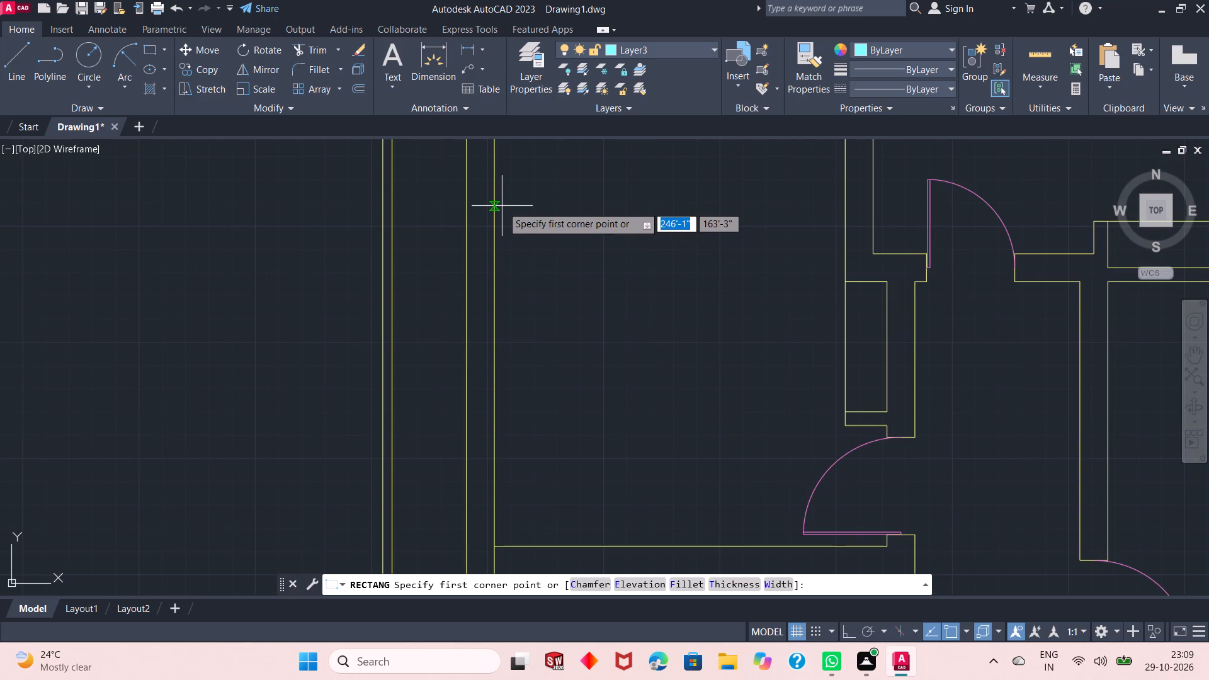
pyautogui.scroll(-1, 528, 309)
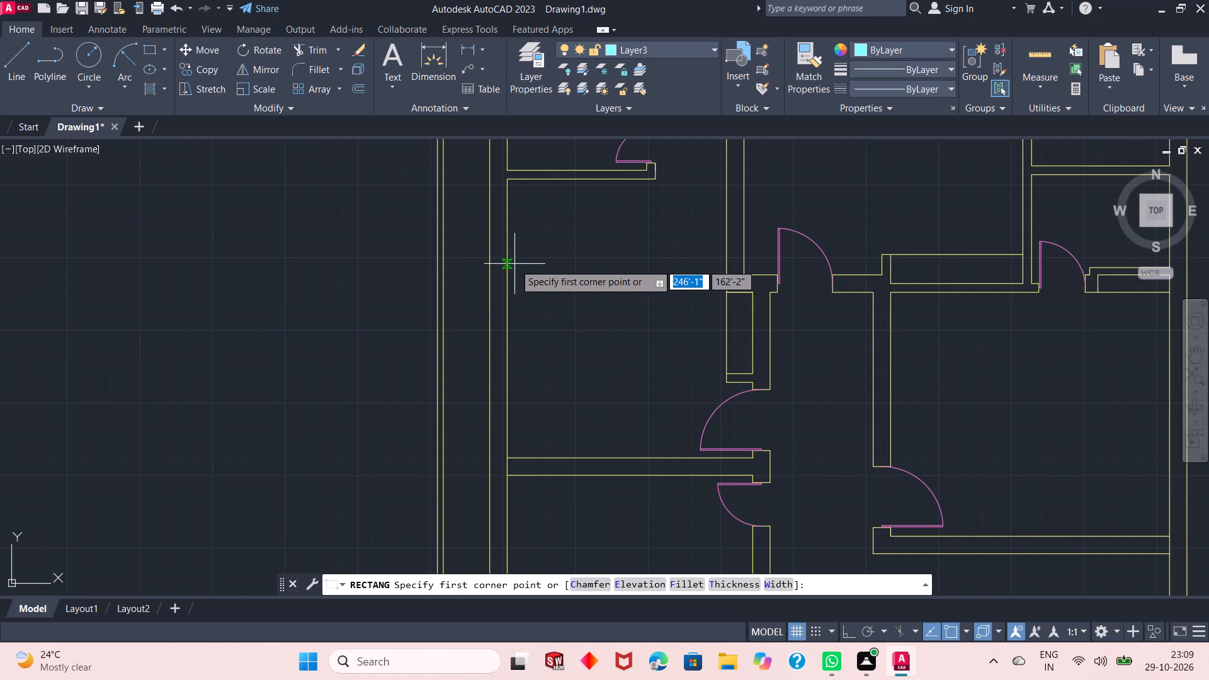
pyautogui.scroll(1, 513, 267)
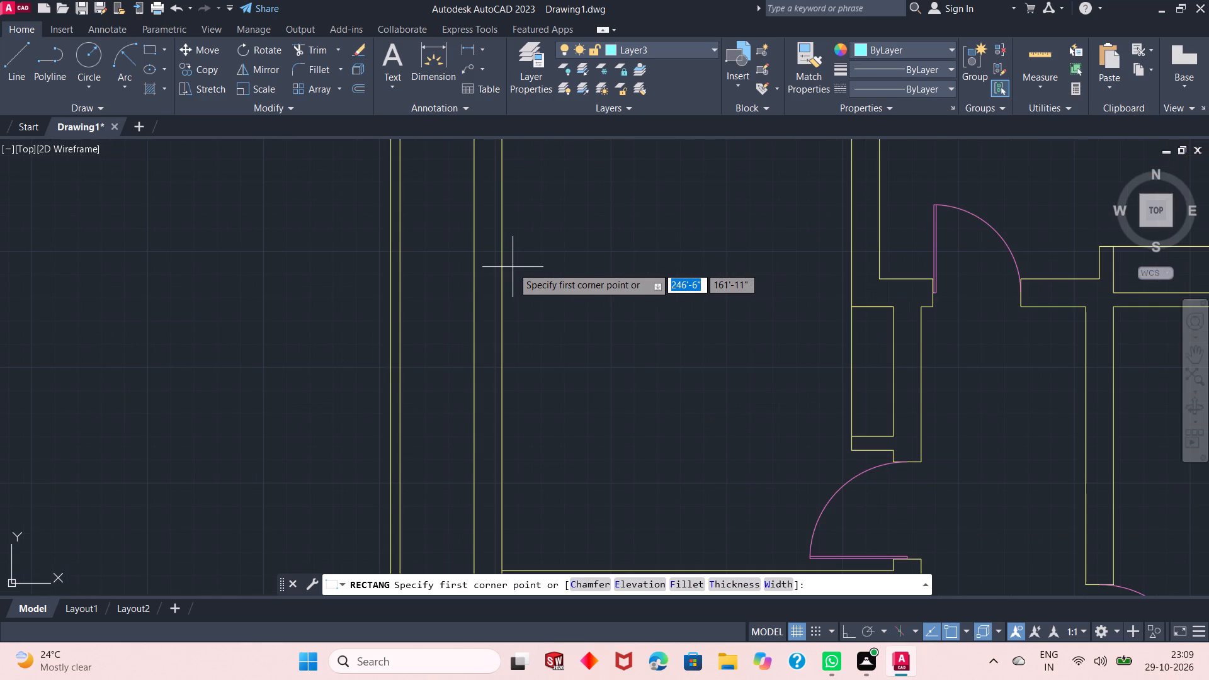
pyautogui.click(511, 260)
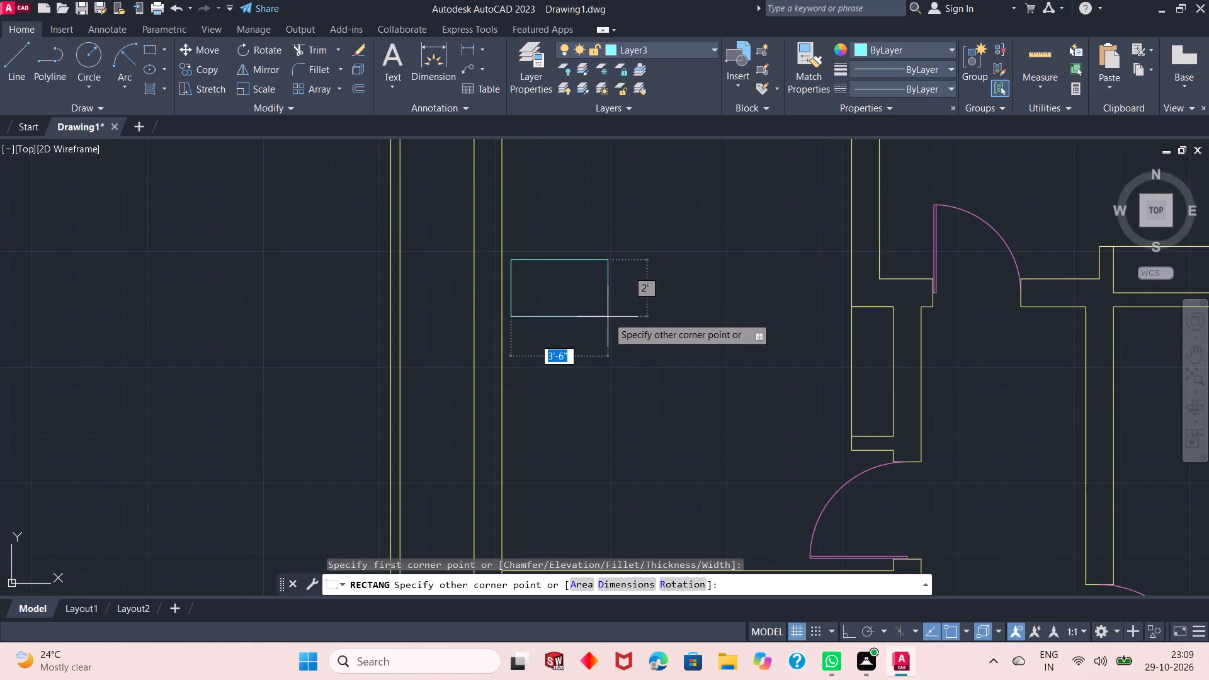
pyautogui.scroll(-2, 603, 303)
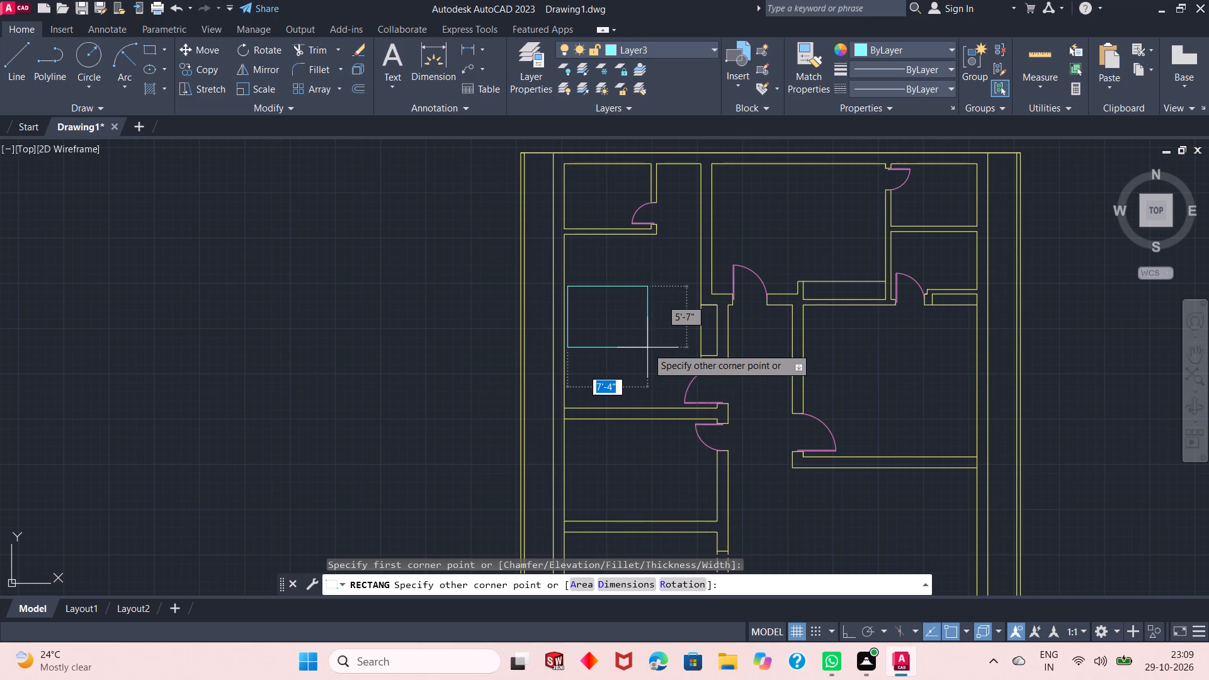
pyautogui.click(649, 348)
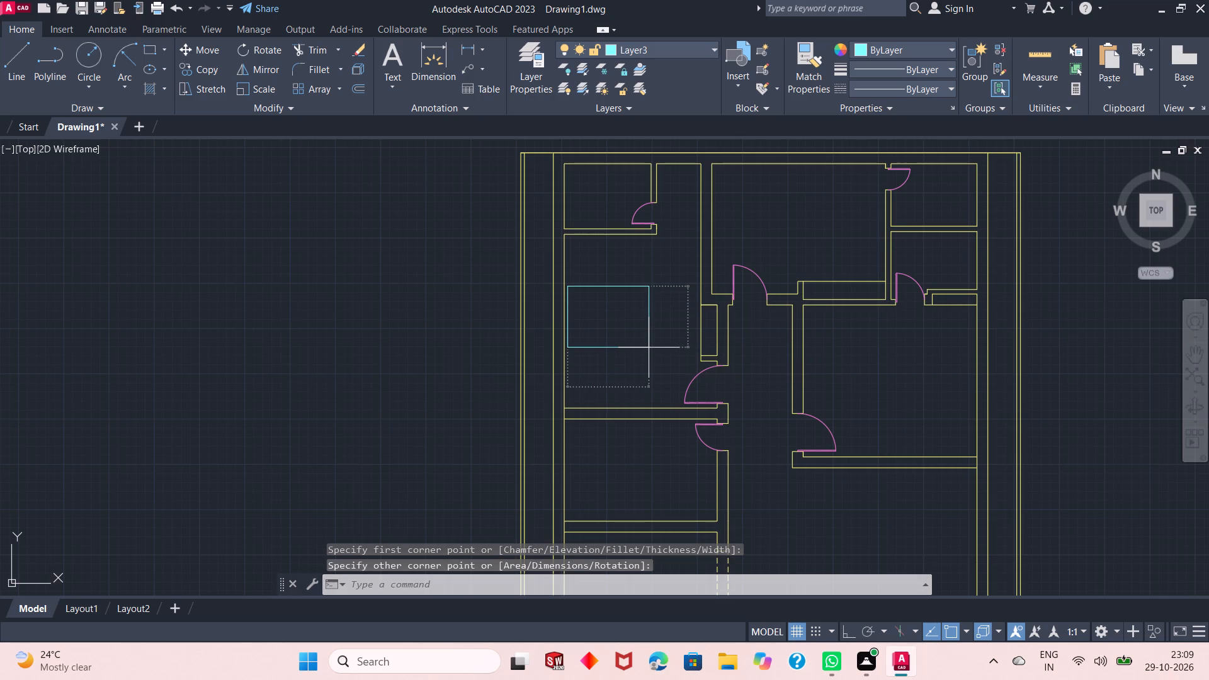
# Draw a small square bedside table about 1'-2" wide, extending north from the bed's northwest corner.
pyautogui.click(148, 55)
pyautogui.scroll(1, 446, 276)
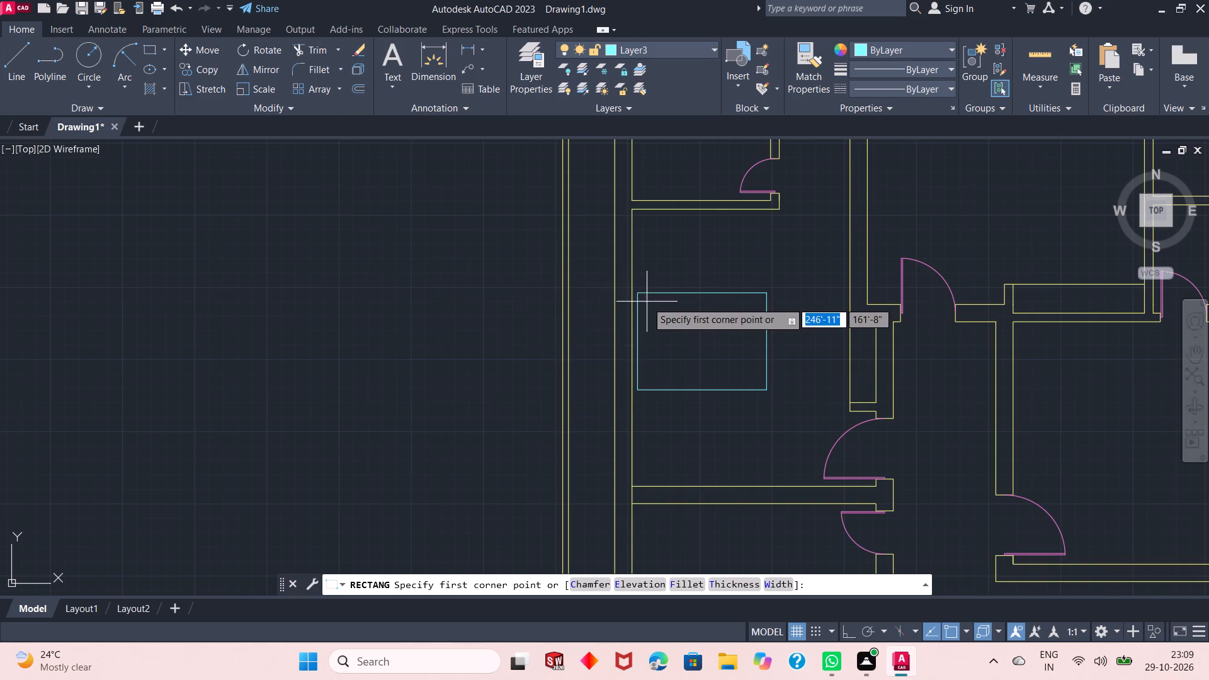
pyautogui.scroll(1, 647, 302)
pyautogui.click(628, 284)
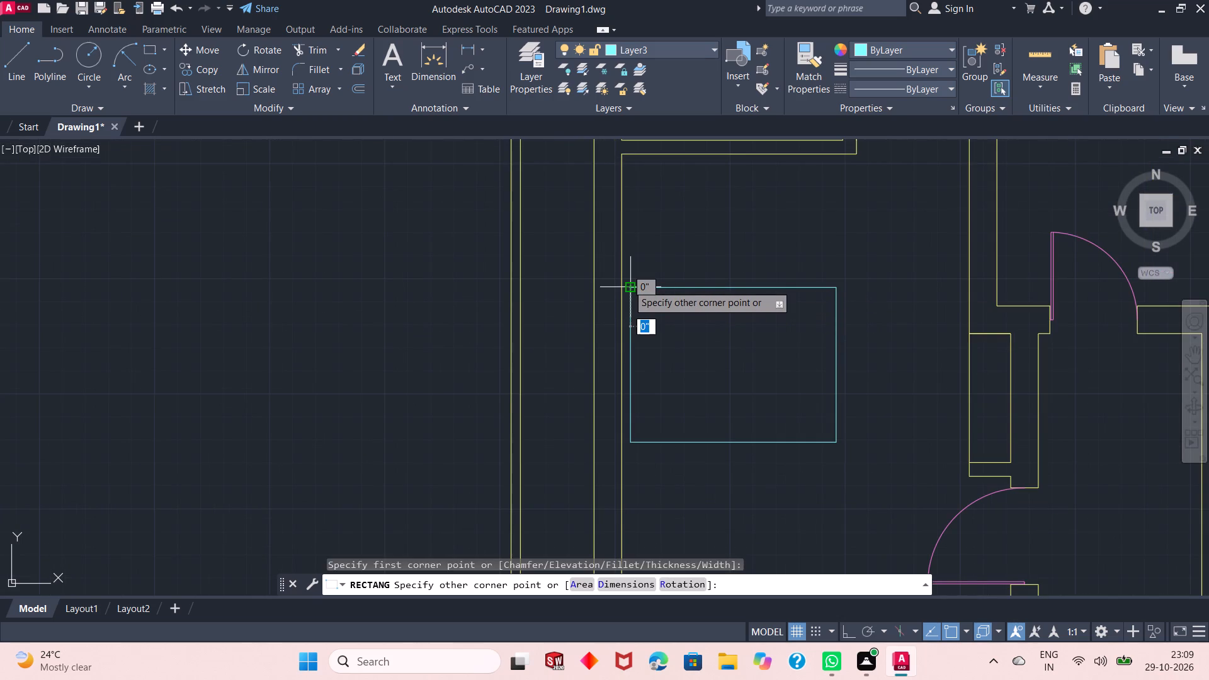
pyautogui.click(662, 254)
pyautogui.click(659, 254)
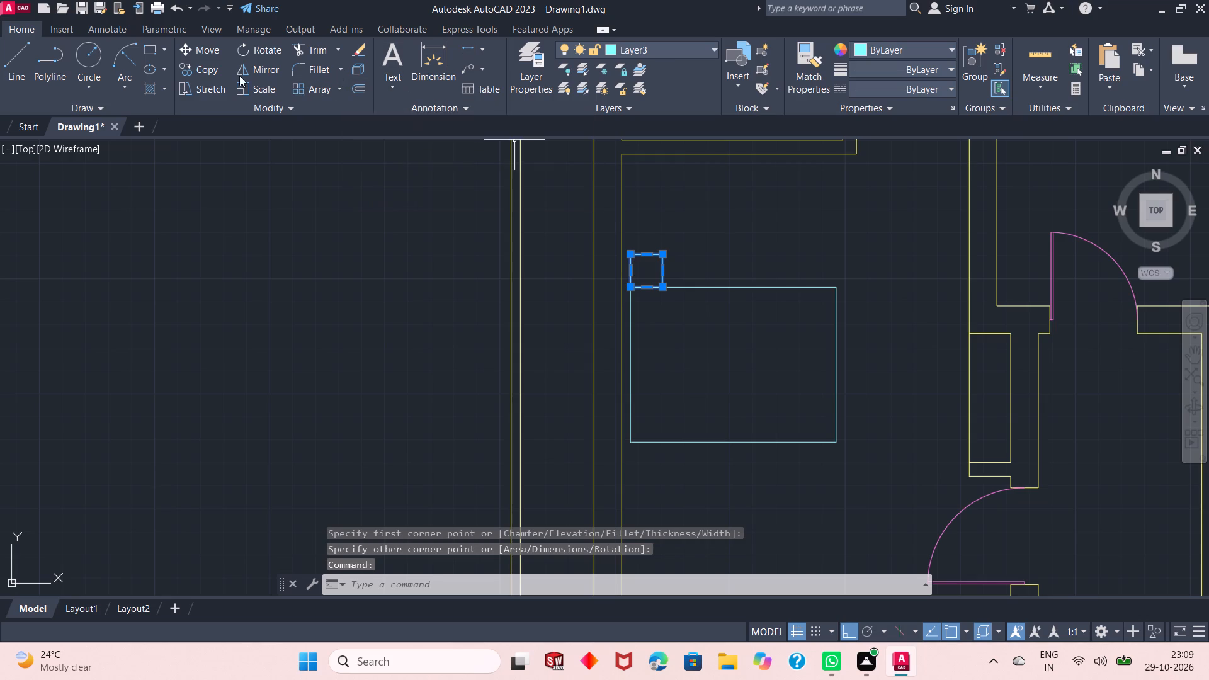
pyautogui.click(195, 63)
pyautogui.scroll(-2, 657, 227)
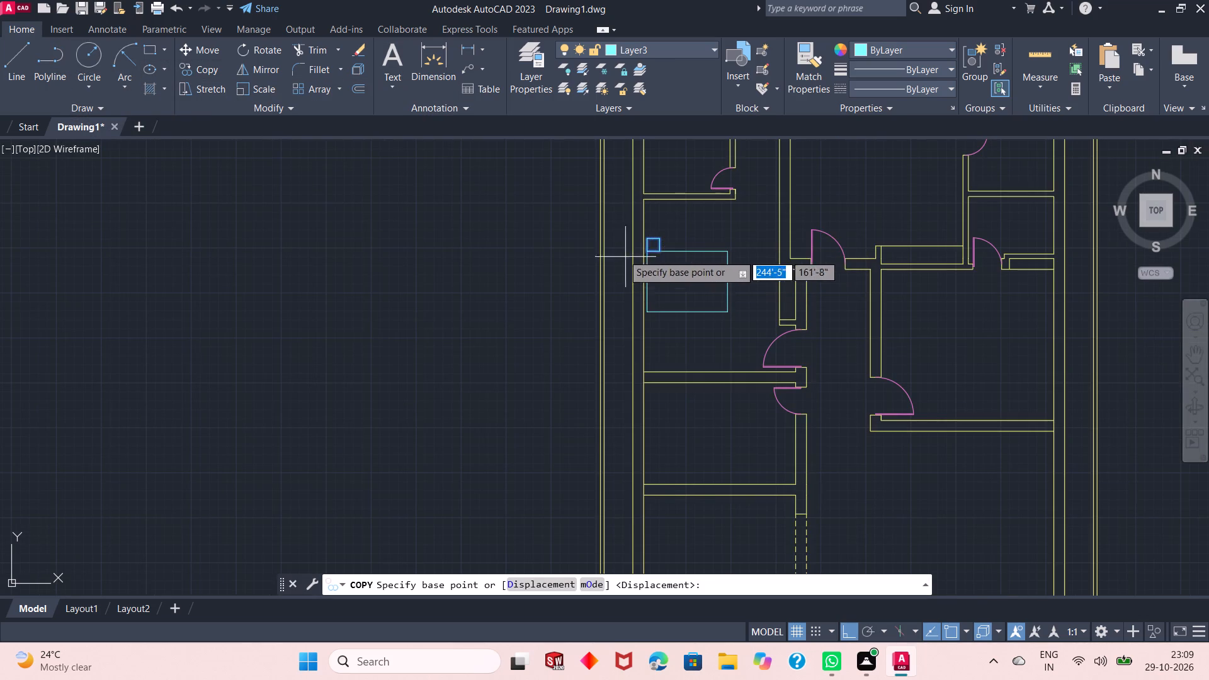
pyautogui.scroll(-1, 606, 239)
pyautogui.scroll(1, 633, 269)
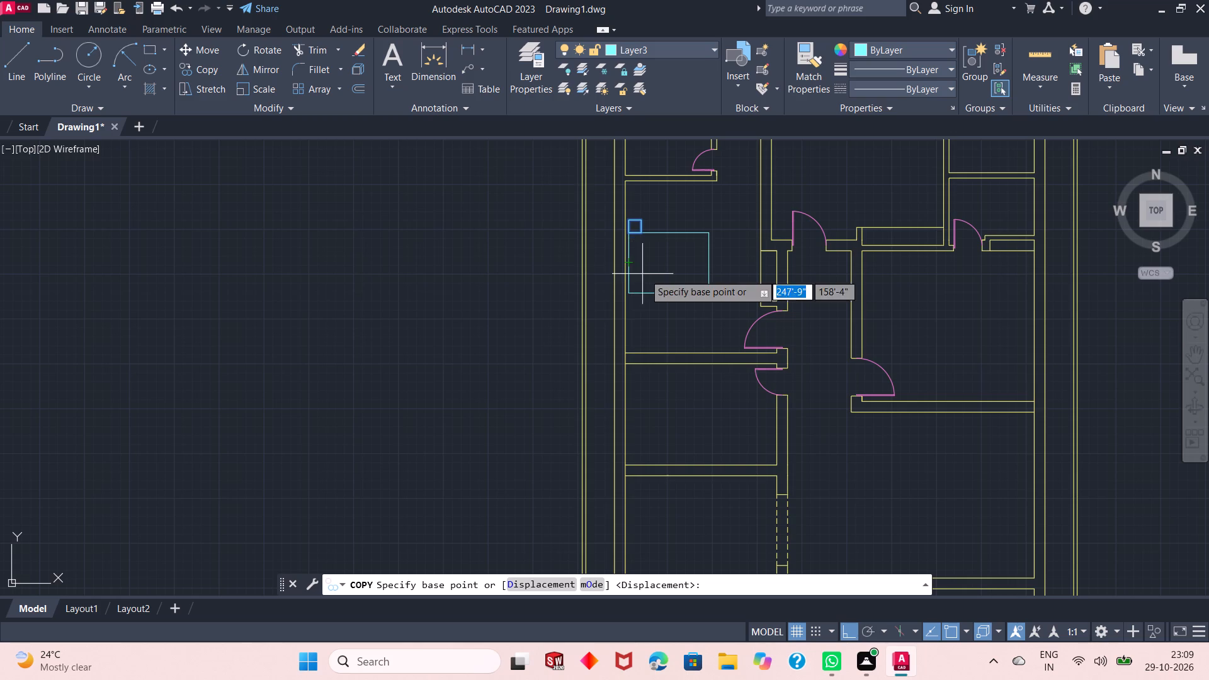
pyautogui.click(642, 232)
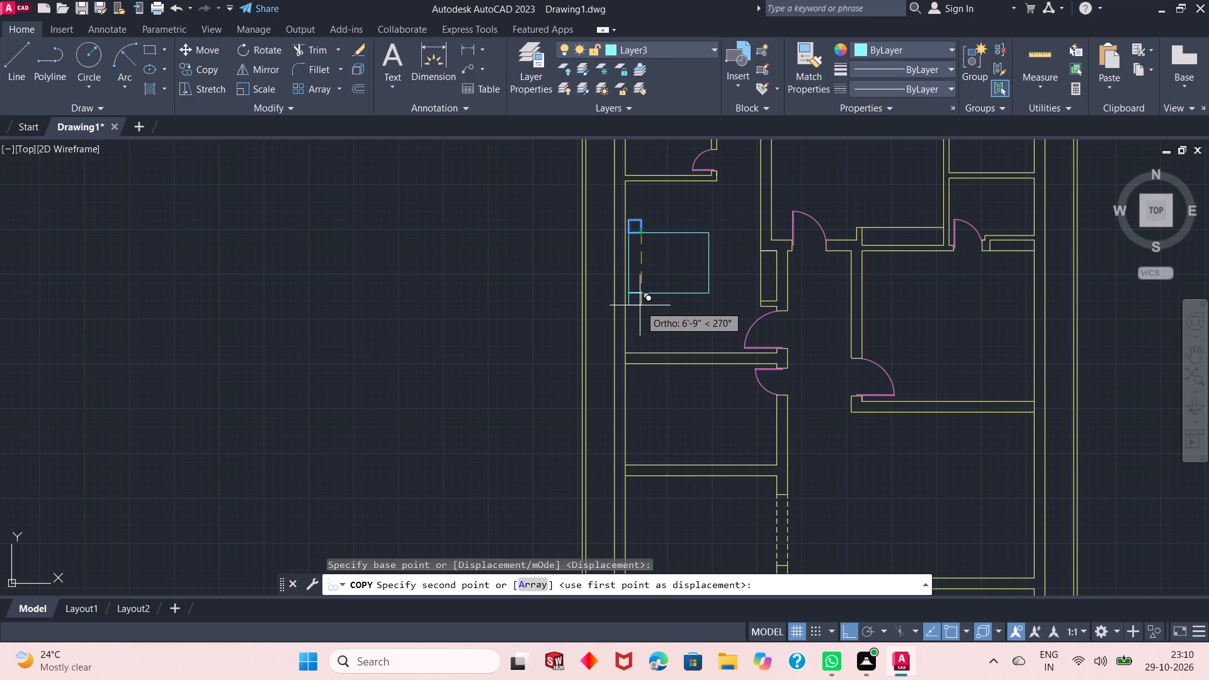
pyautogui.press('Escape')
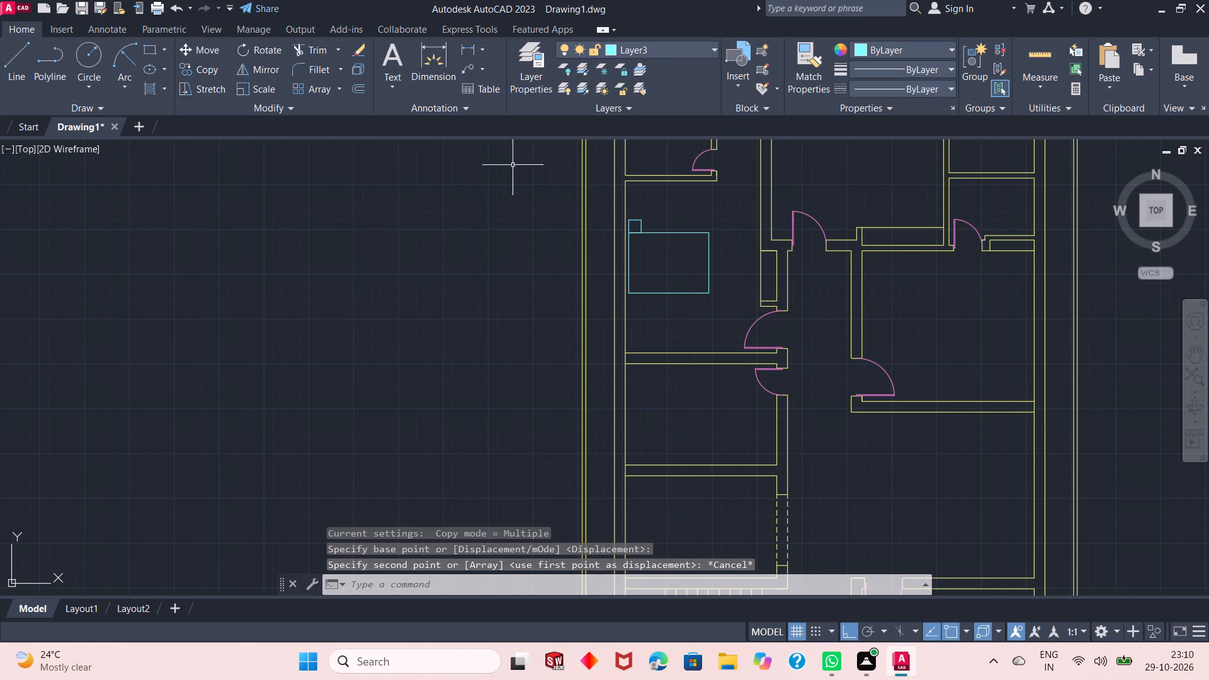
# Copy the bedside table from its northwest corner to the bed's southwest corner.
pyautogui.click(631, 222)
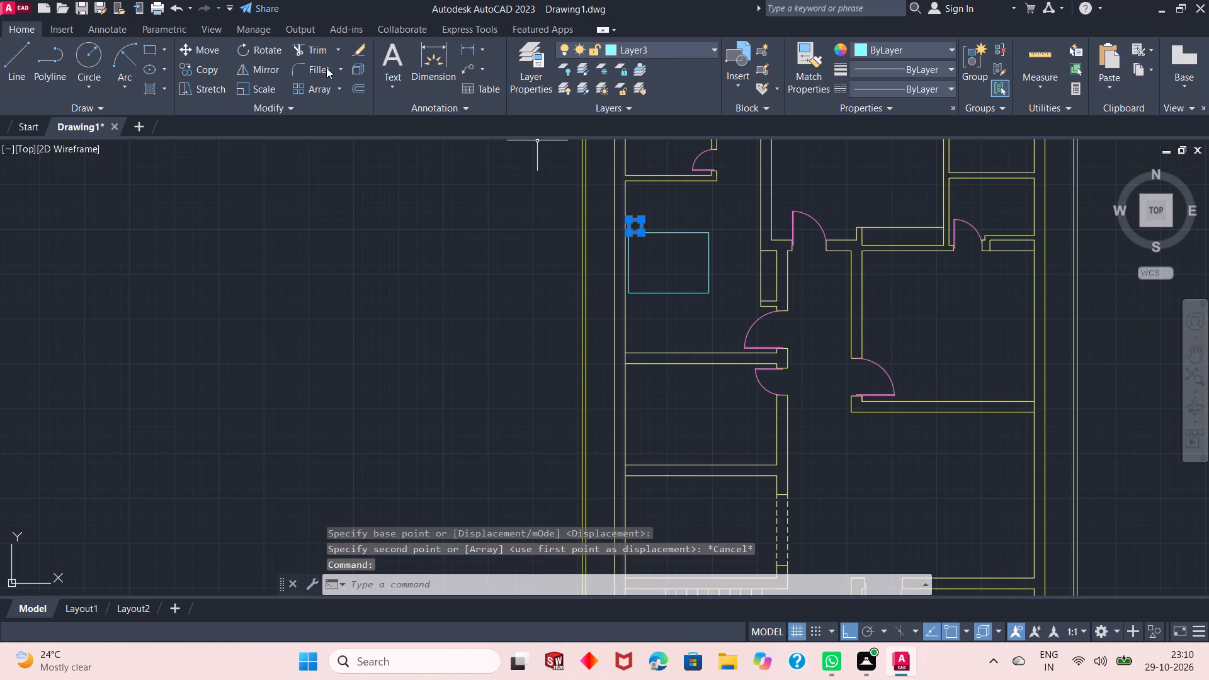
pyautogui.click(198, 65)
pyautogui.scroll(1, 642, 256)
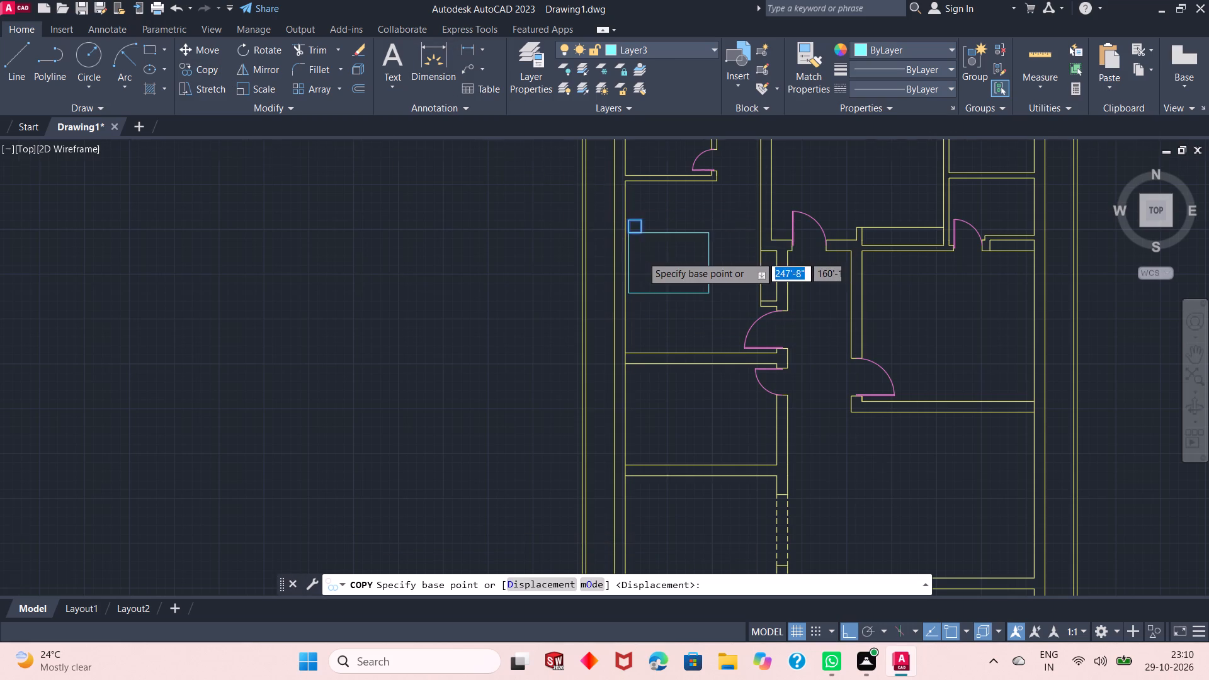
pyautogui.scroll(1, 642, 256)
pyautogui.click(599, 166)
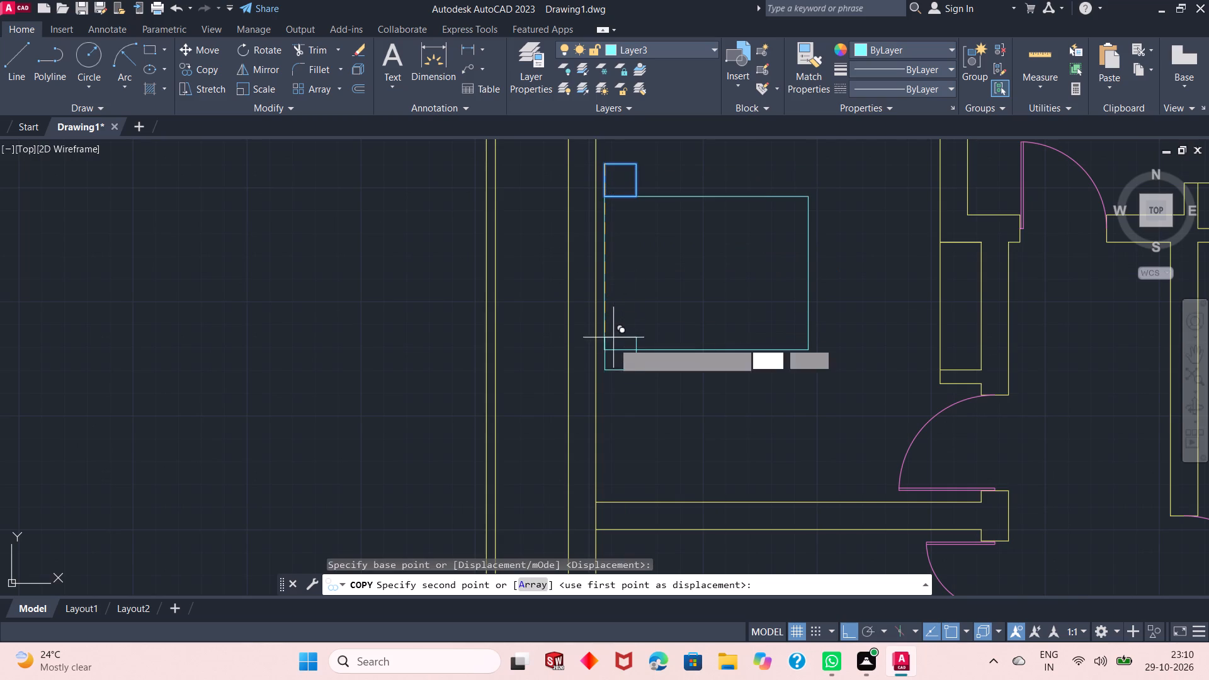
pyautogui.click(608, 354)
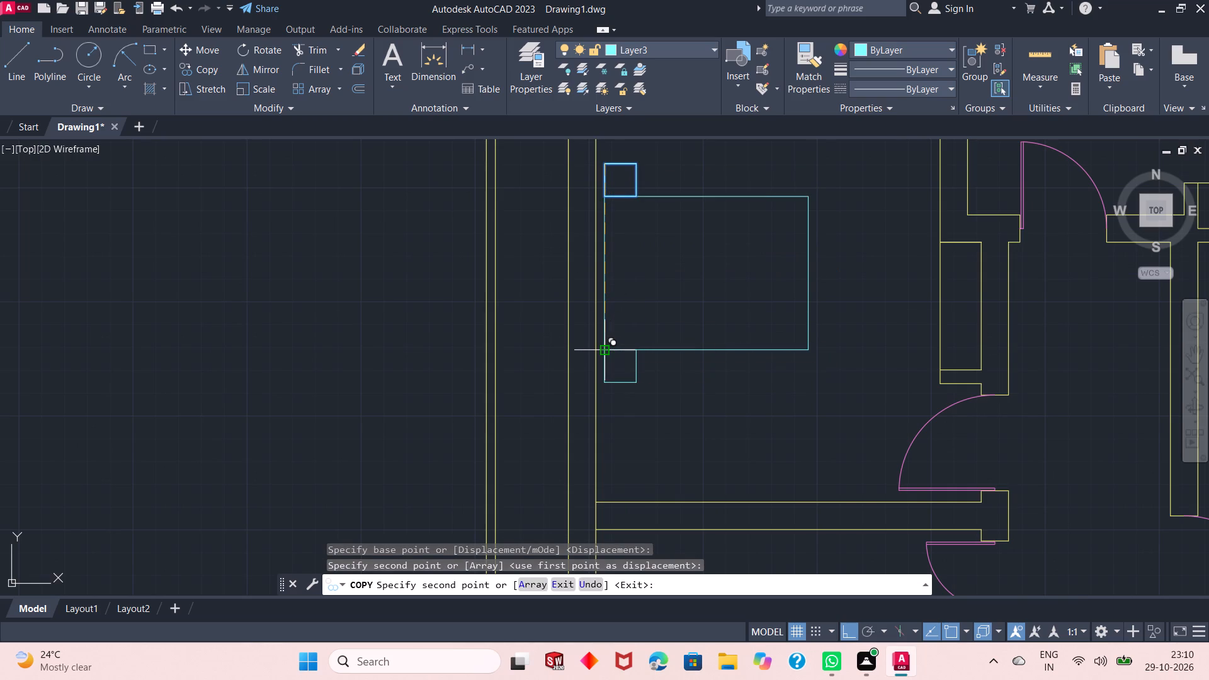
pyautogui.press('Escape')
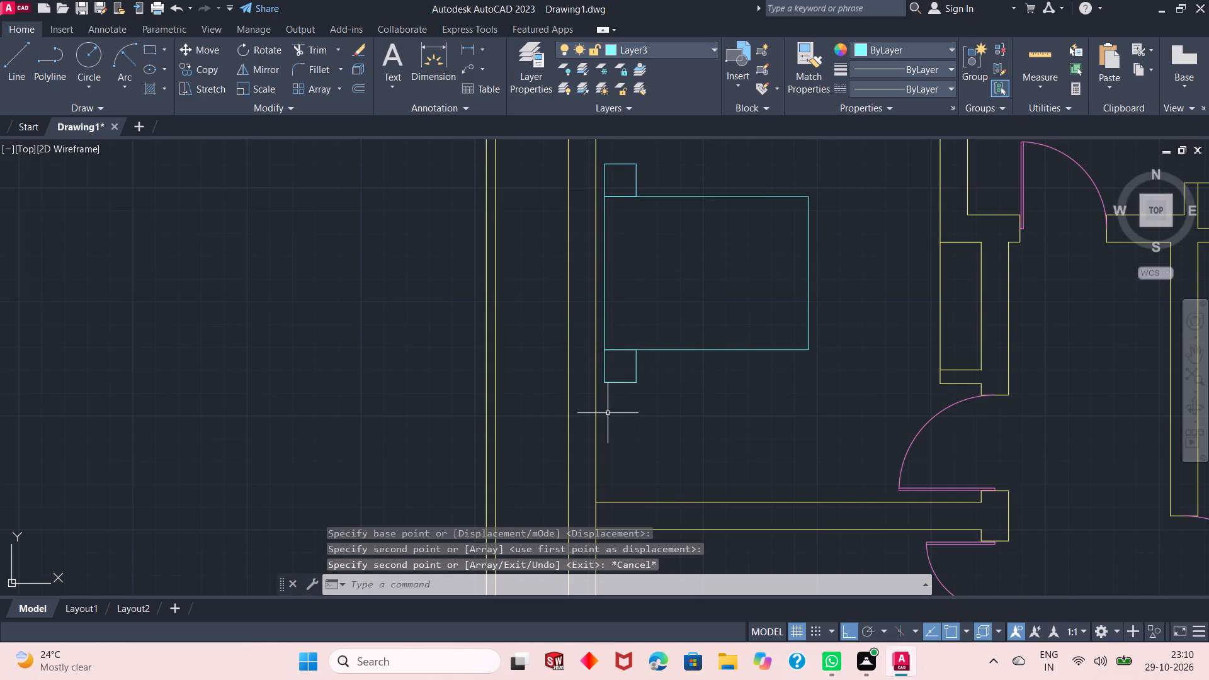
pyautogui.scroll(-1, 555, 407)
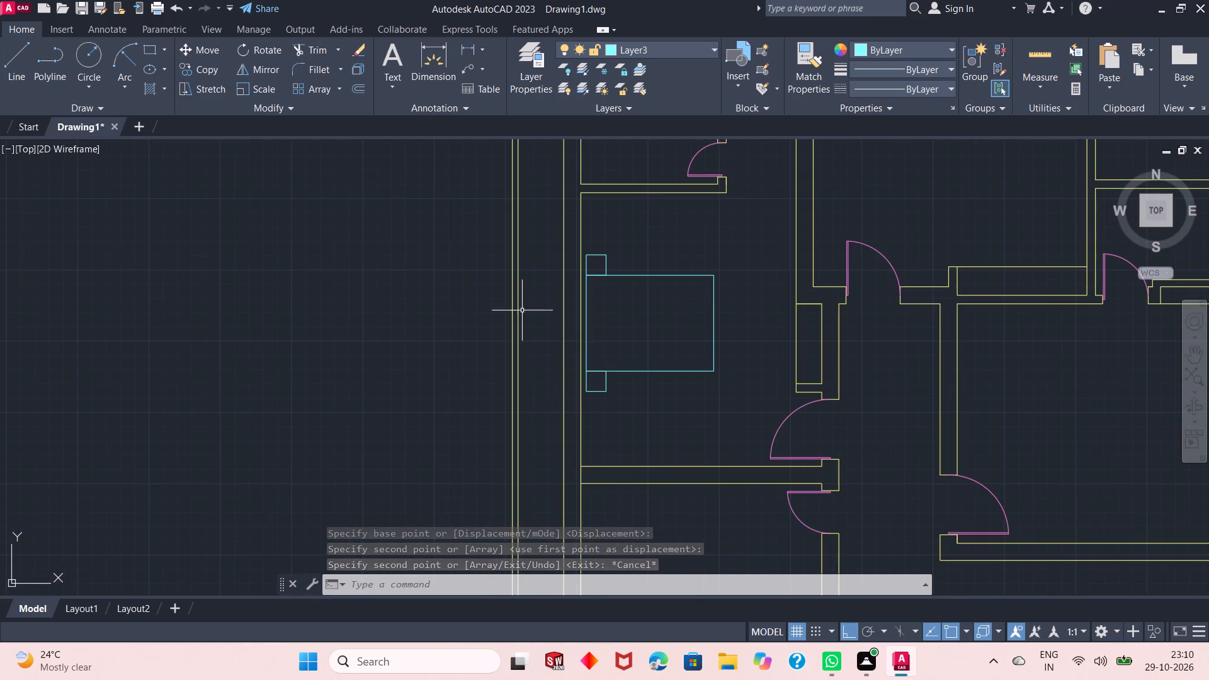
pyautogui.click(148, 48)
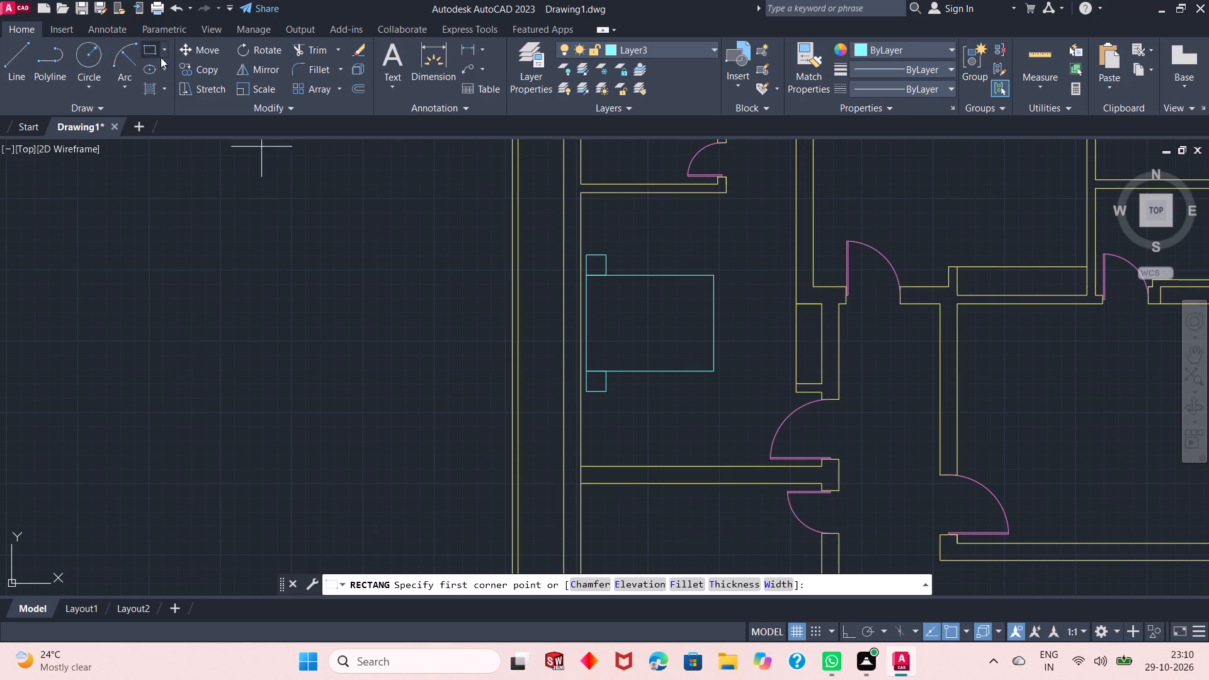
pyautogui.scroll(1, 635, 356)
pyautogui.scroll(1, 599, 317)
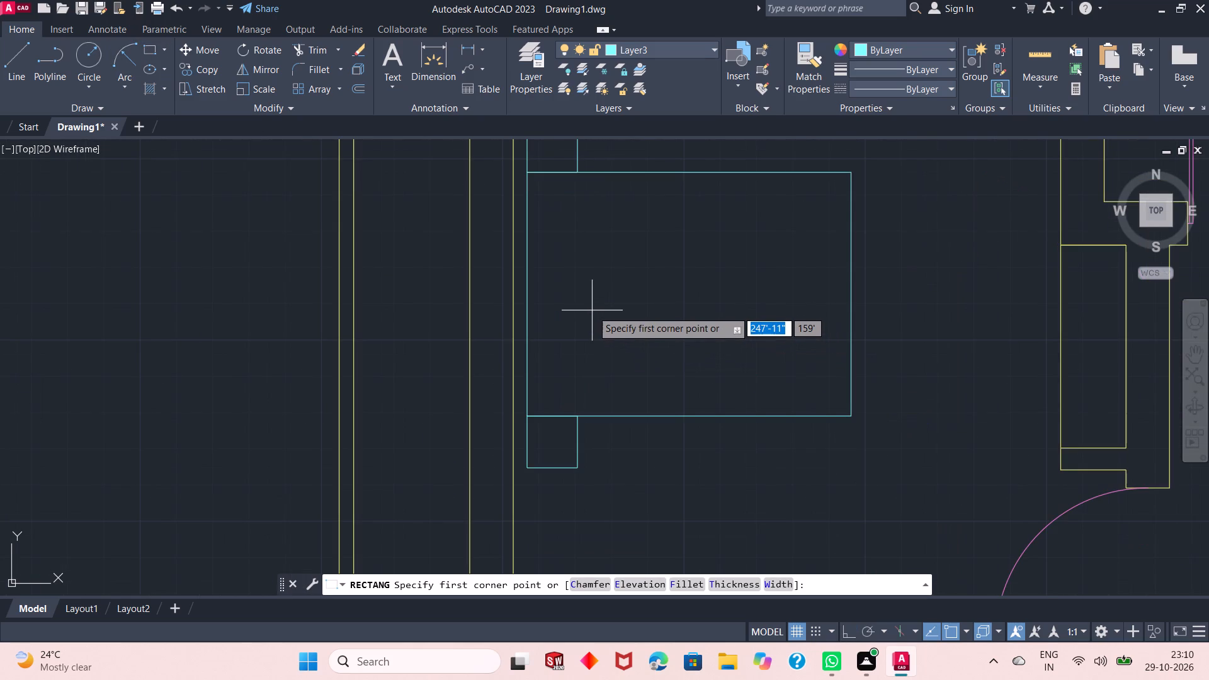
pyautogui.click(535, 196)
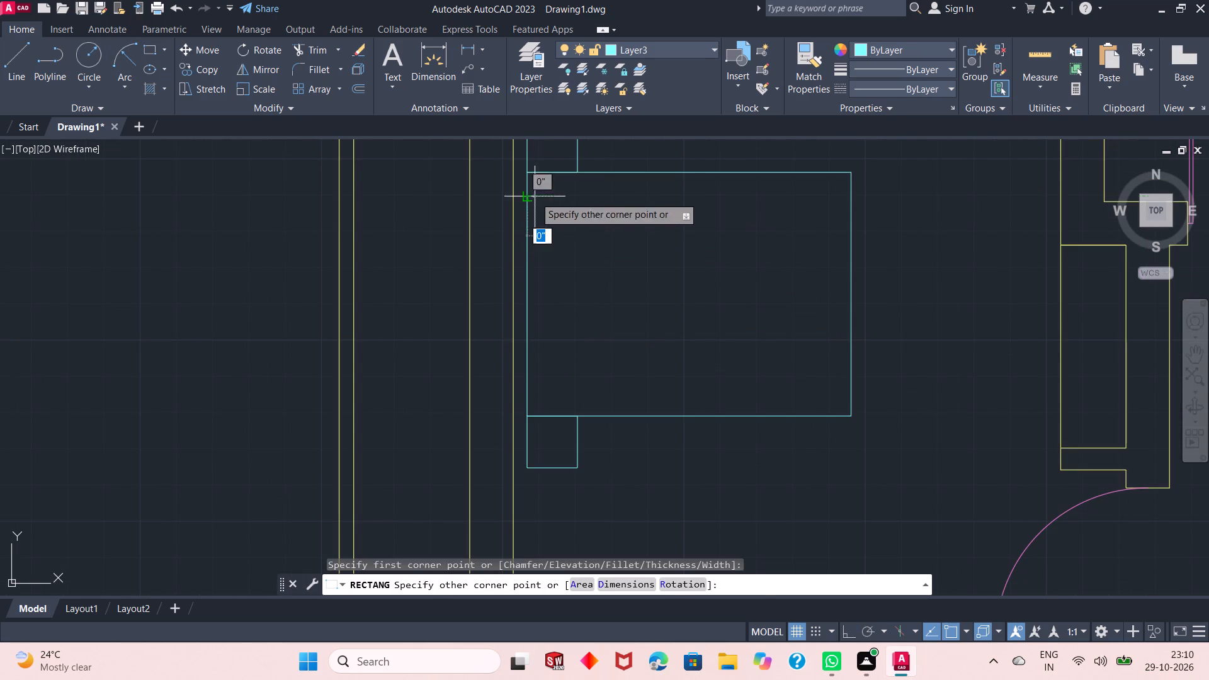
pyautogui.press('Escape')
# Draw a pillow rectangle about 1'-1" by 1'-7" inside the bed near its northwest corner.
pyautogui.press('space')
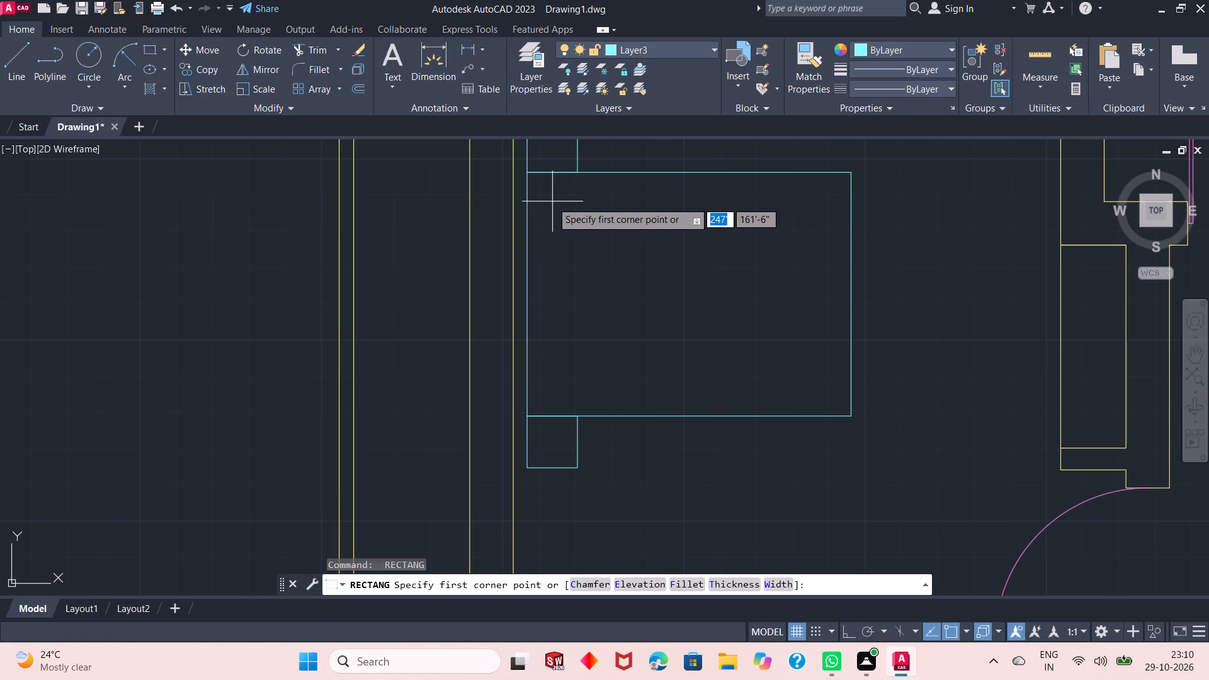
pyautogui.scroll(1, 533, 198)
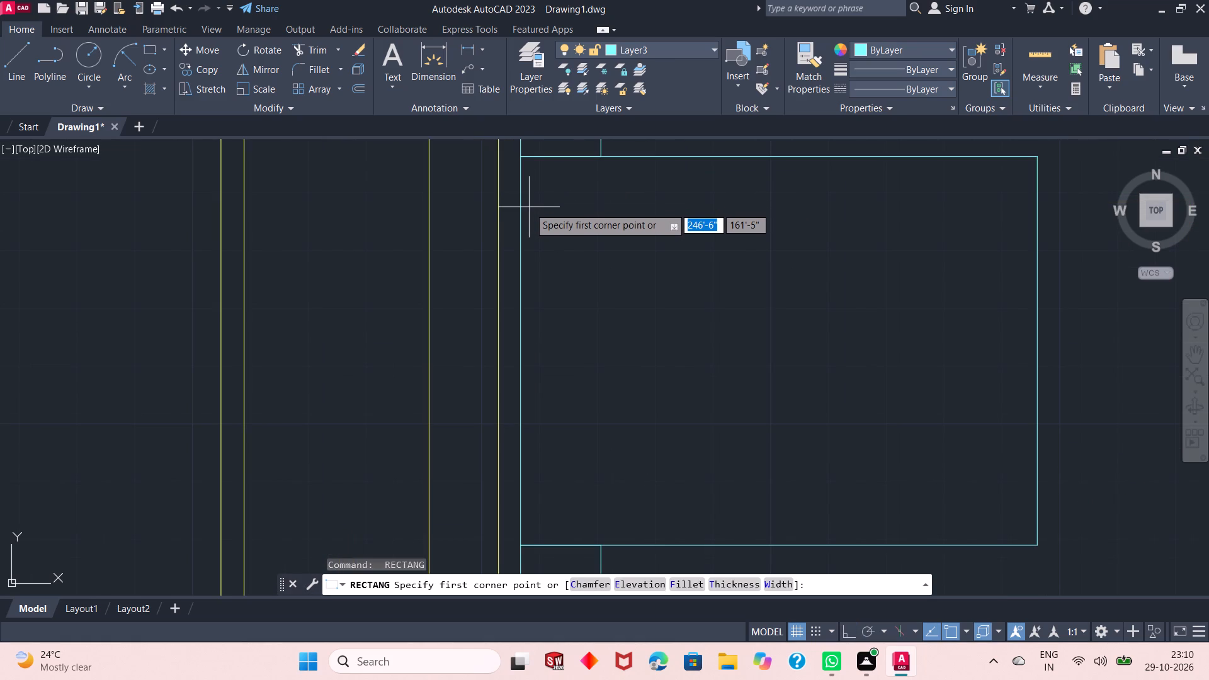
pyautogui.click(532, 215)
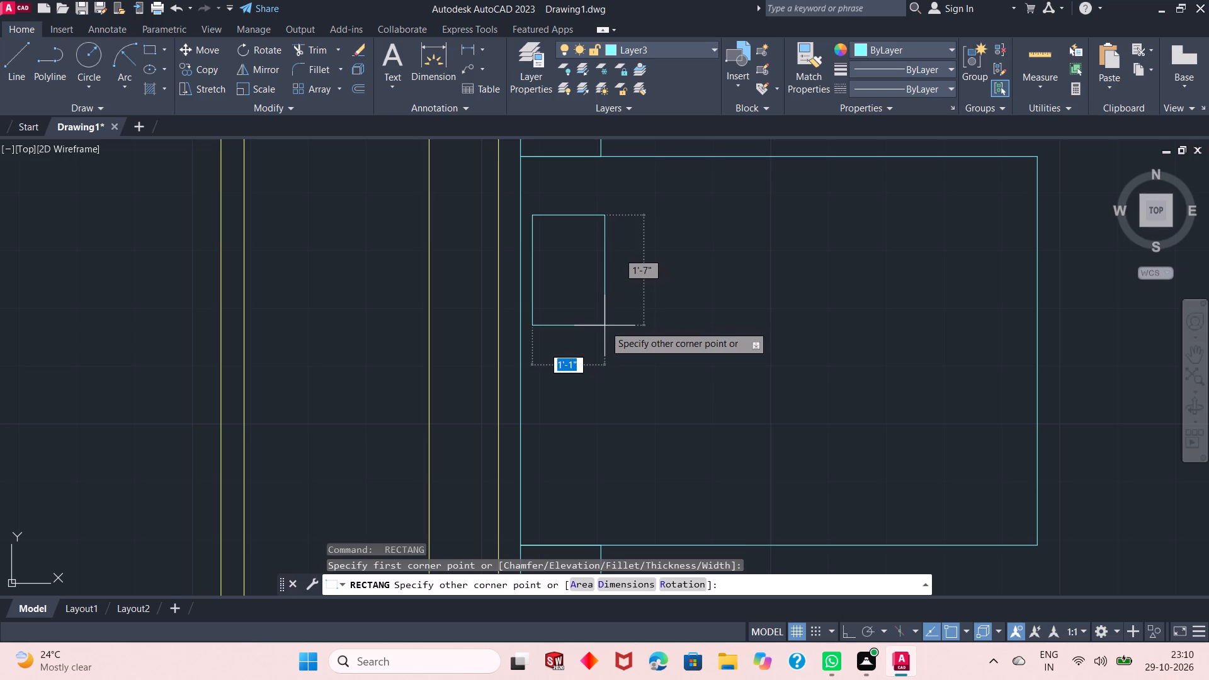
pyautogui.click(604, 326)
# Copy the pillow about 2'-7" south within the bed.
pyautogui.scroll(1, 582, 299)
pyautogui.click(618, 278)
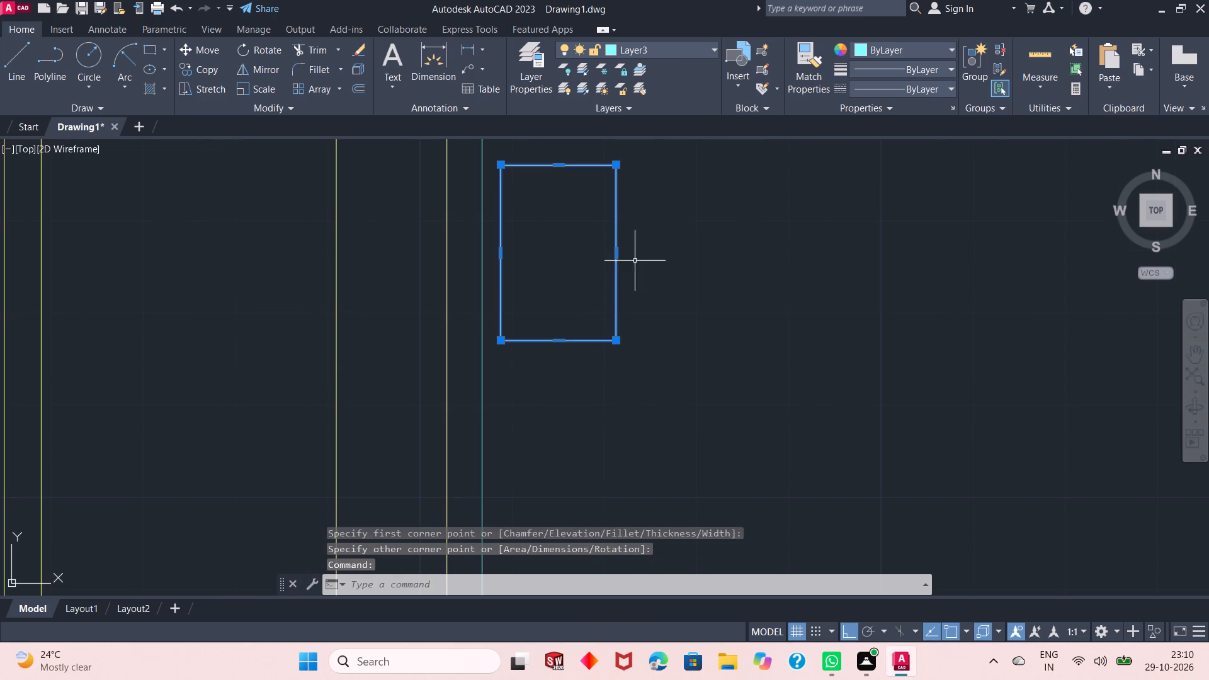
pyautogui.scroll(-2, 635, 225)
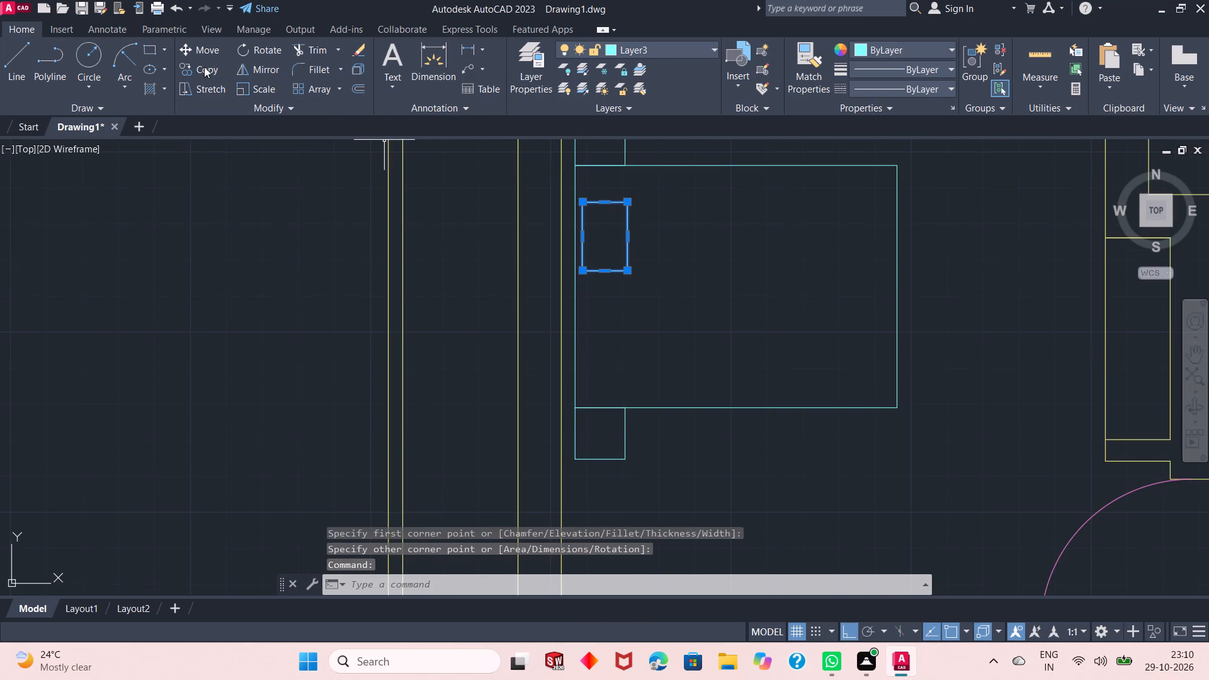
pyautogui.click(204, 67)
pyautogui.click(624, 273)
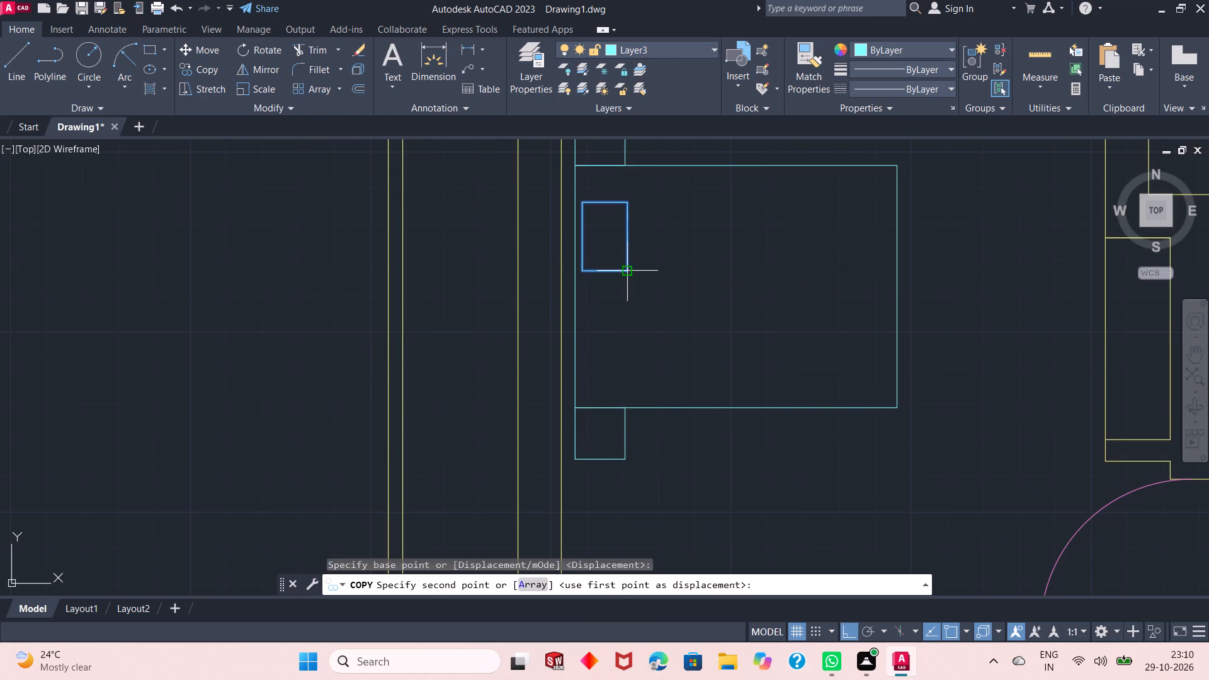
pyautogui.click(644, 380)
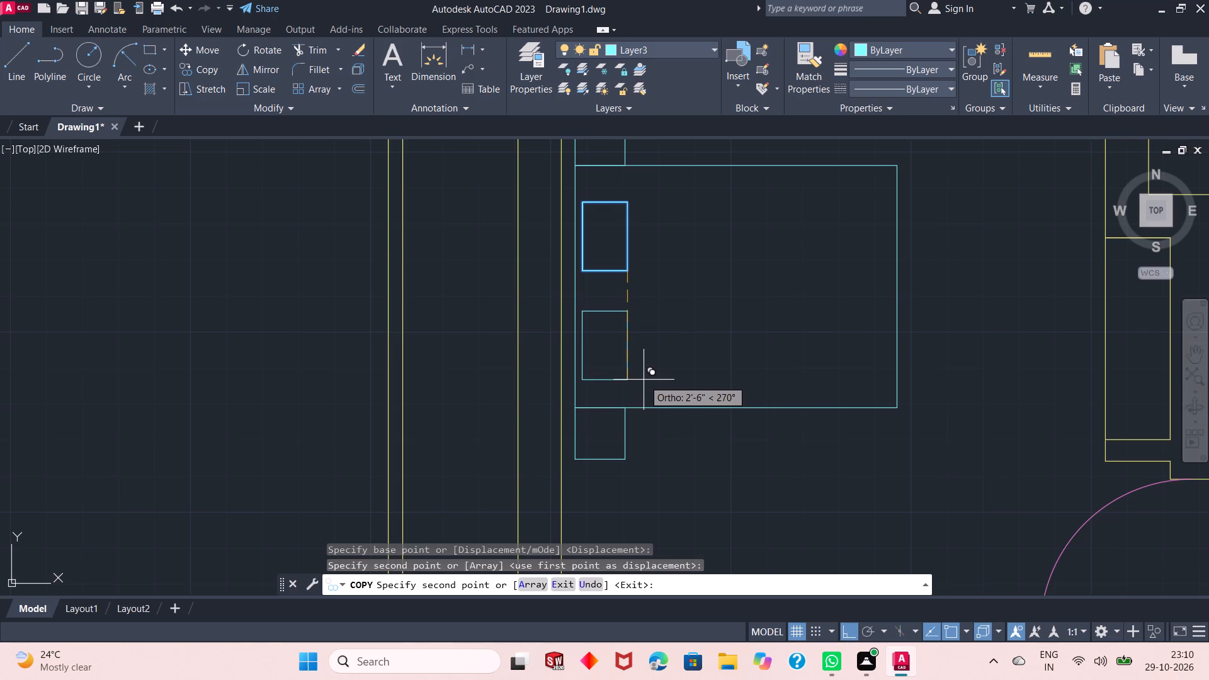
pyautogui.press('Escape')
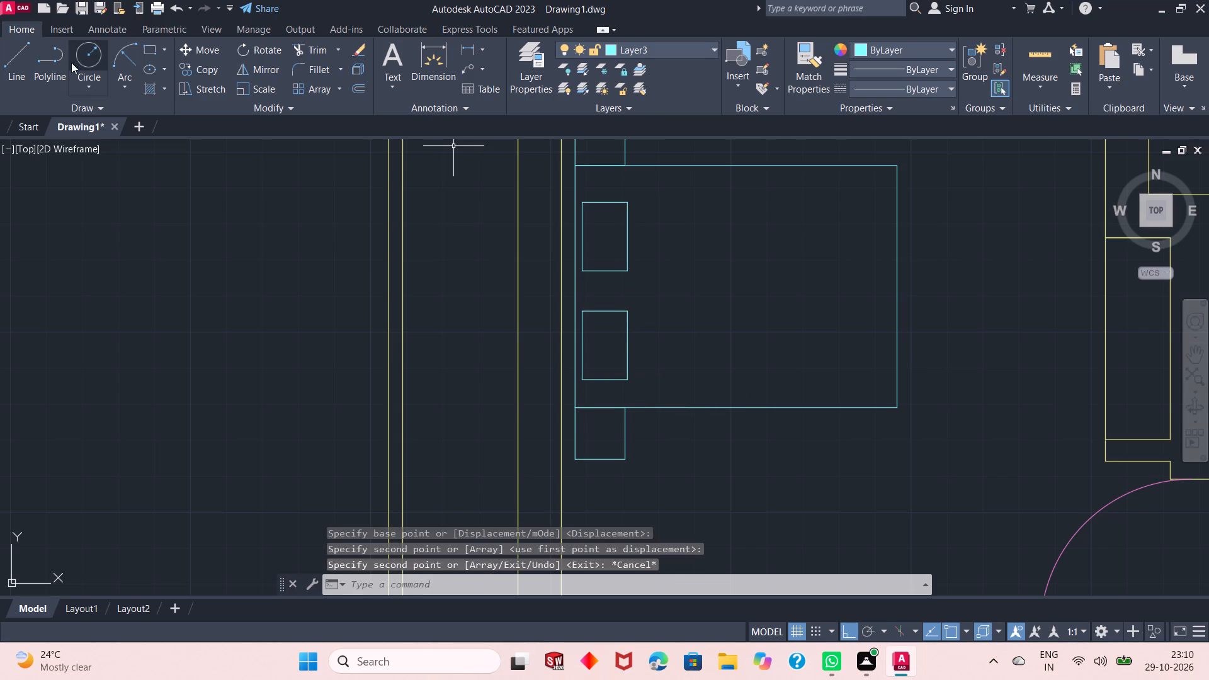
# Draw a straight north-south line across the bed just east of the pillows, from its south edge to its north edge.
pyautogui.click(28, 64)
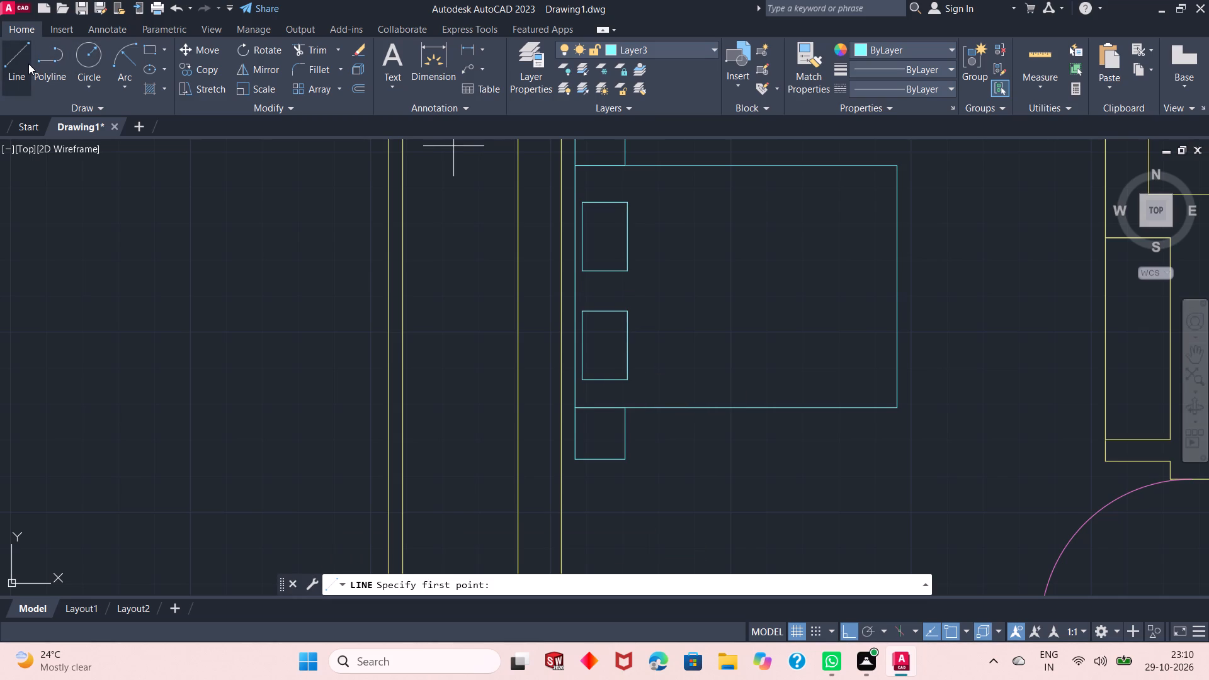
pyautogui.click(647, 409)
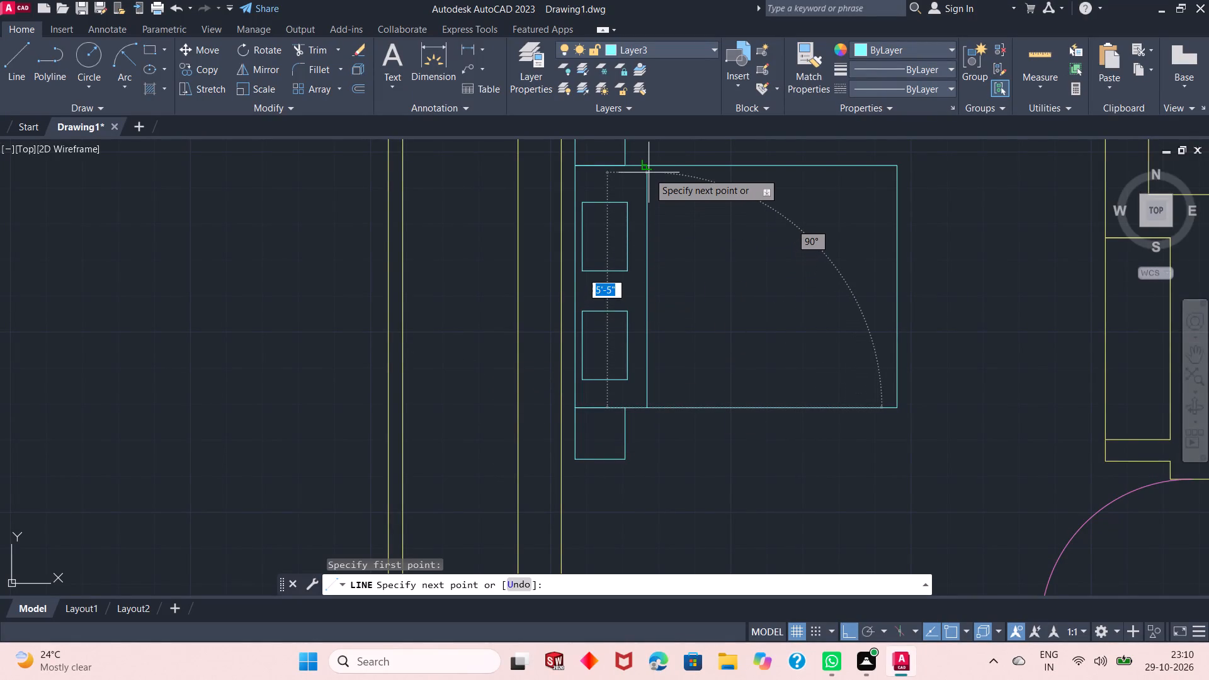
pyautogui.click(649, 167)
pyautogui.rightClick(686, 214)
pyautogui.click(707, 227)
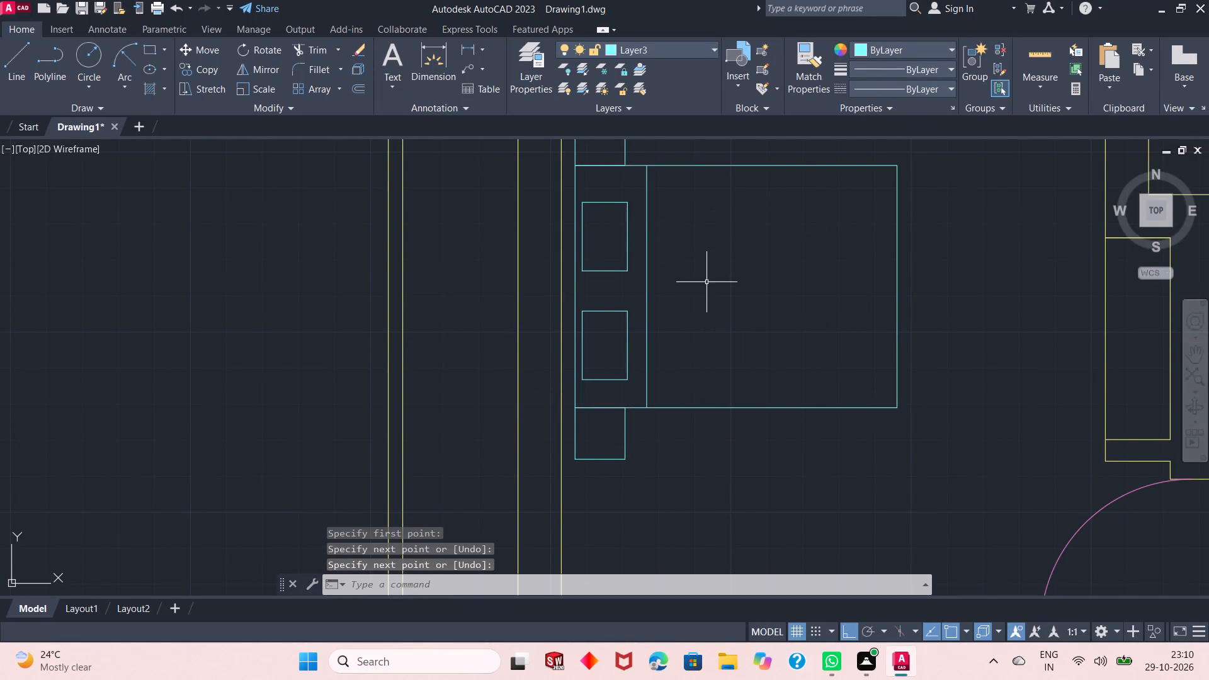
# Draw the blanket fold: a line about 4' north from the bed's south edge just east of the existing line, then diagonally northeast to its north edge.
pyautogui.scroll(-2, 706, 282)
pyautogui.scroll(1, 733, 285)
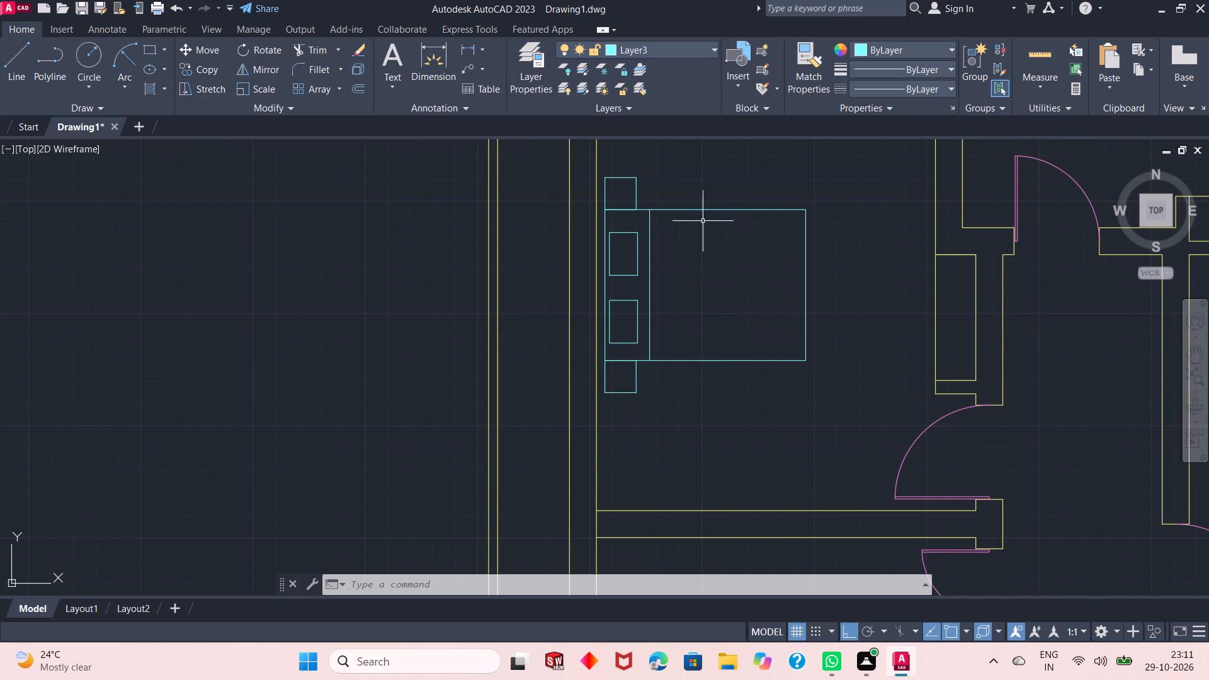
pyautogui.click(15, 63)
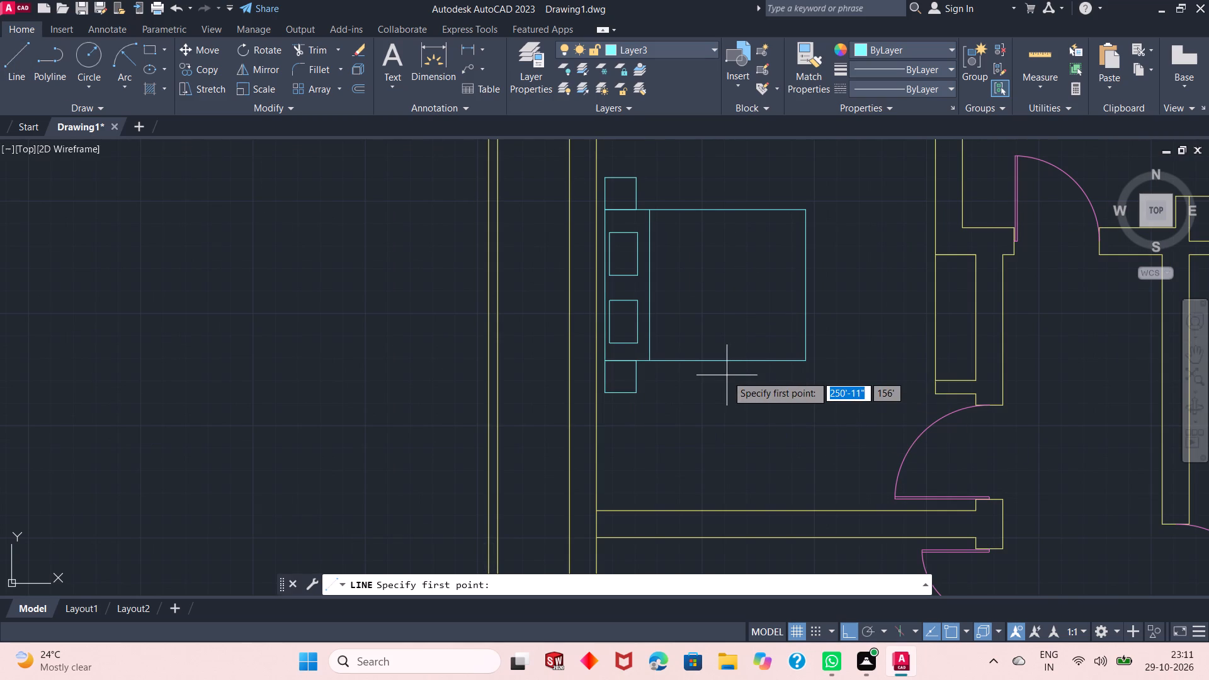
pyautogui.click(676, 360)
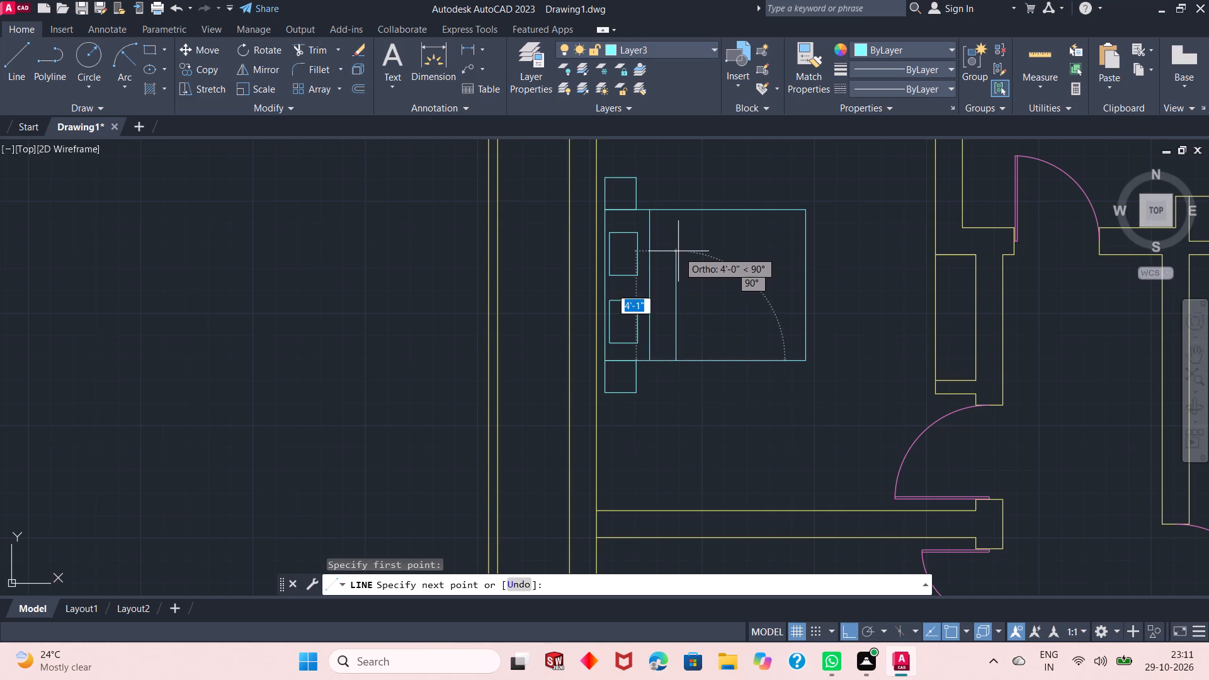
pyautogui.click(678, 251)
pyautogui.click(720, 211)
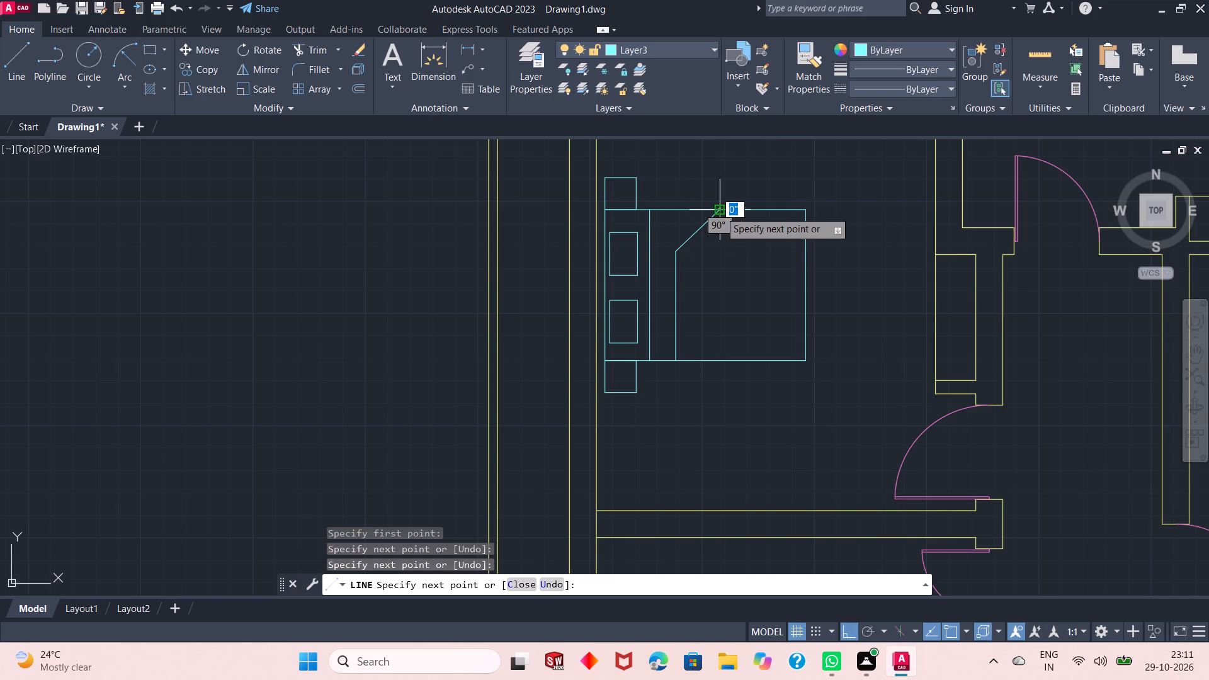
pyautogui.rightClick(720, 211)
pyautogui.click(734, 215)
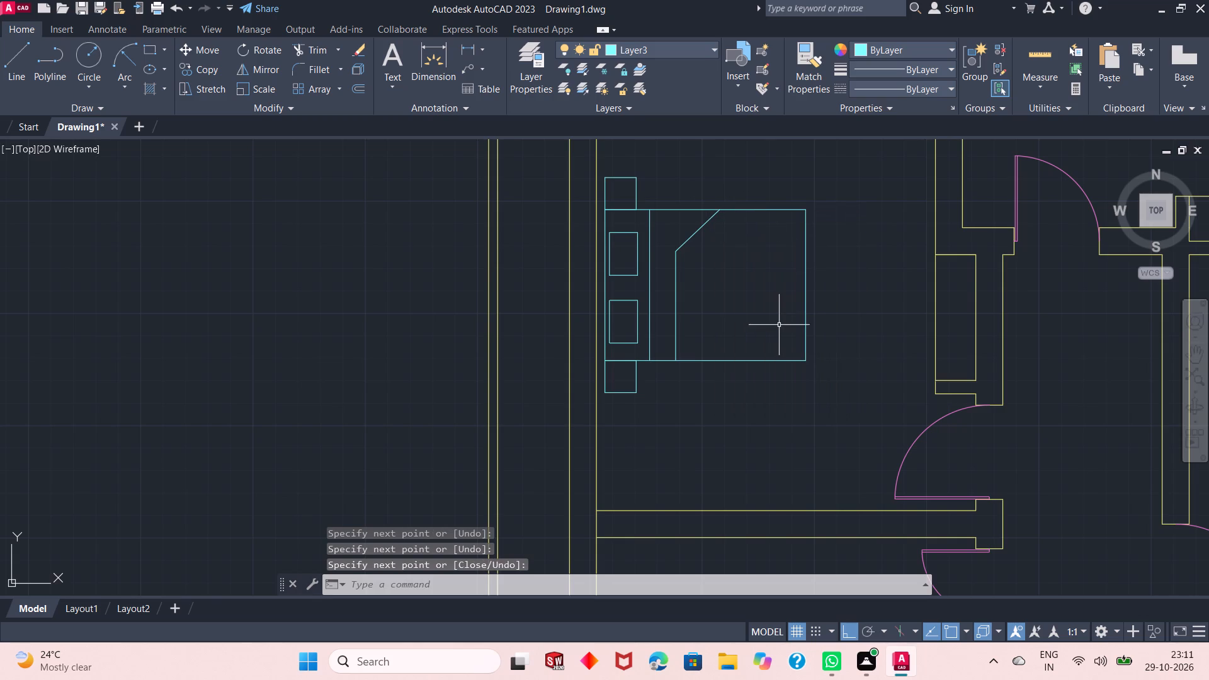
# Draw a rectangle about 1'-3" by 1'-6" north of the bed, just south of the bedroom's north wall.
pyautogui.scroll(-1, 650, 343)
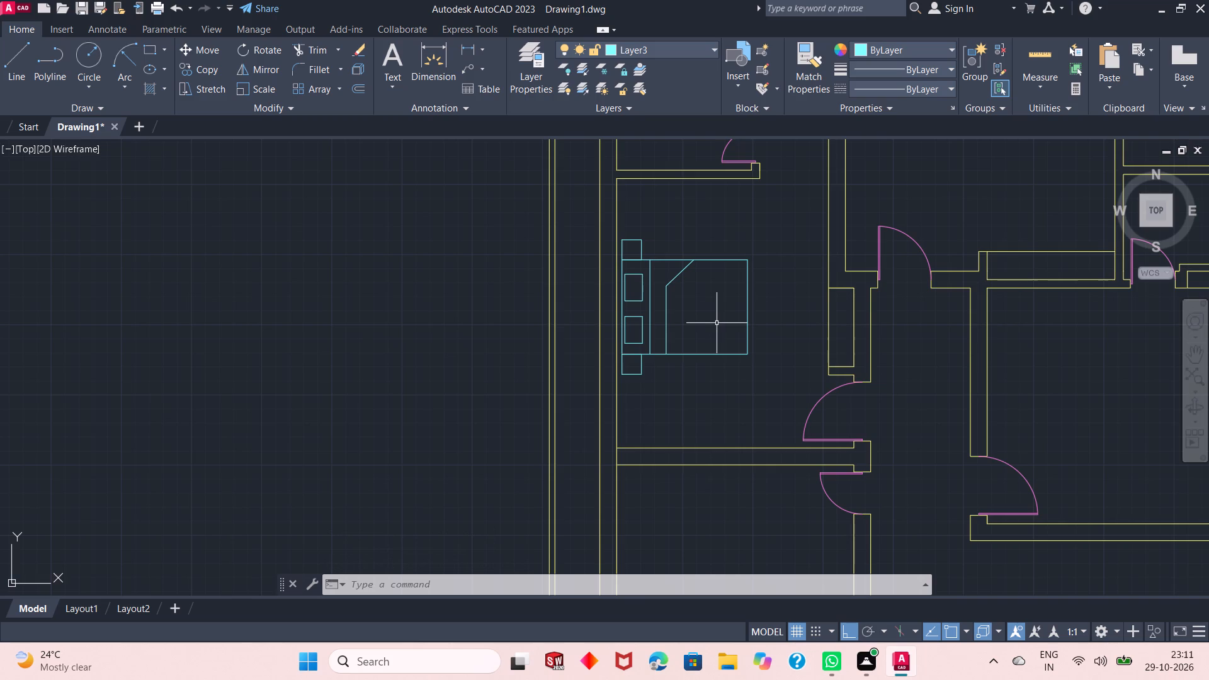
pyautogui.scroll(-1, 644, 327)
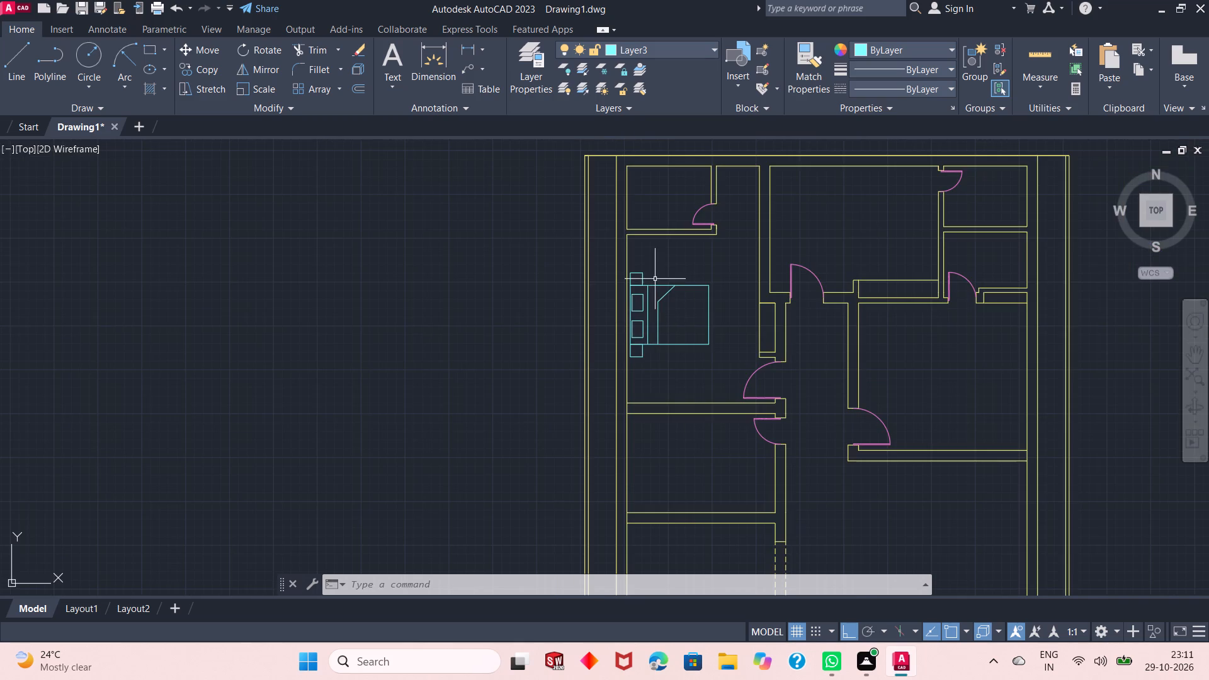
pyautogui.scroll(-1, 653, 276)
pyautogui.scroll(4, 650, 275)
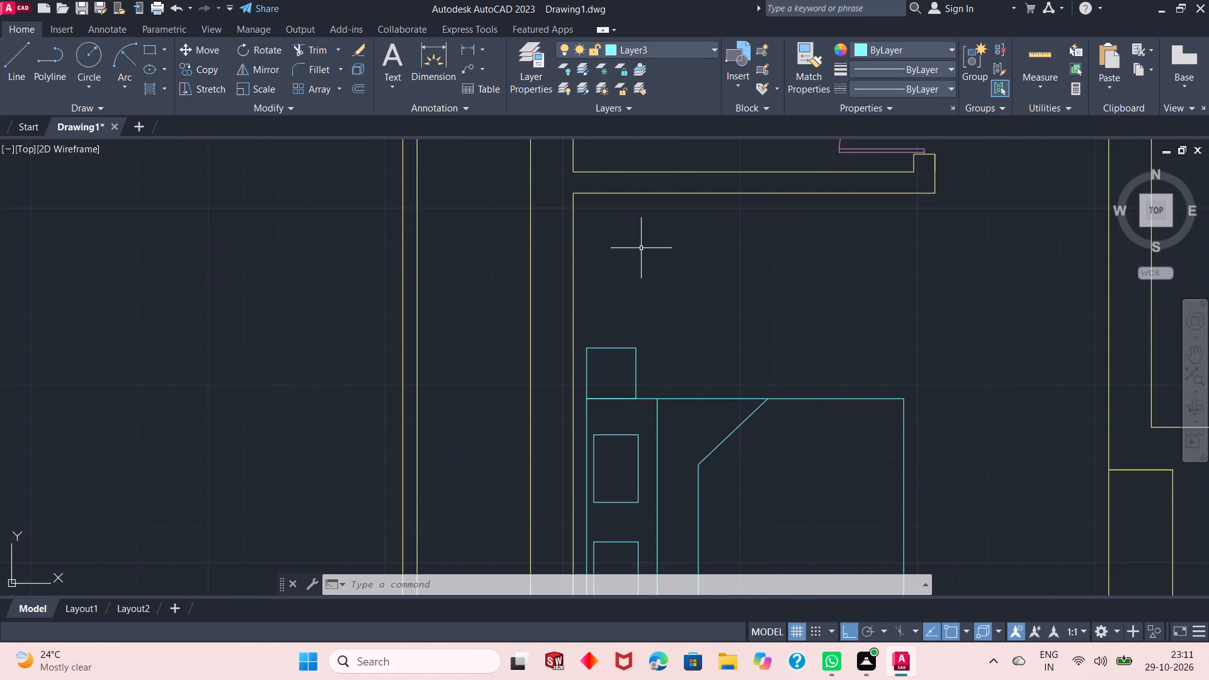
pyautogui.scroll(1, 642, 244)
pyautogui.click(143, 49)
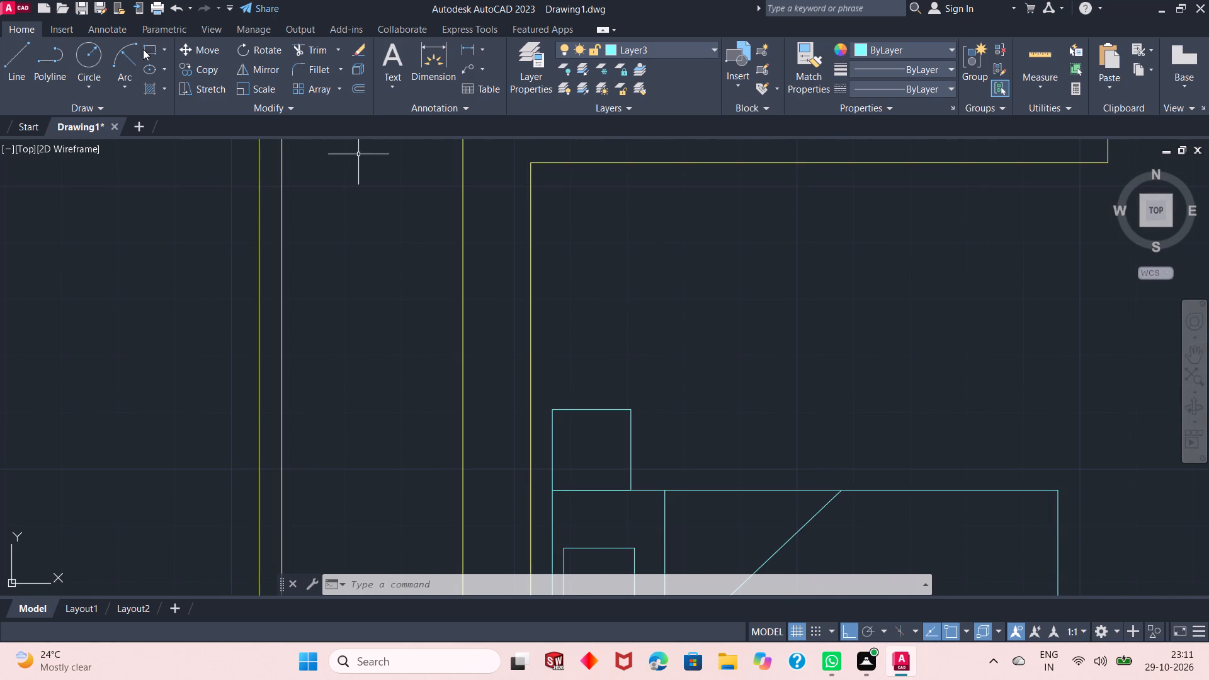
pyautogui.click(690, 214)
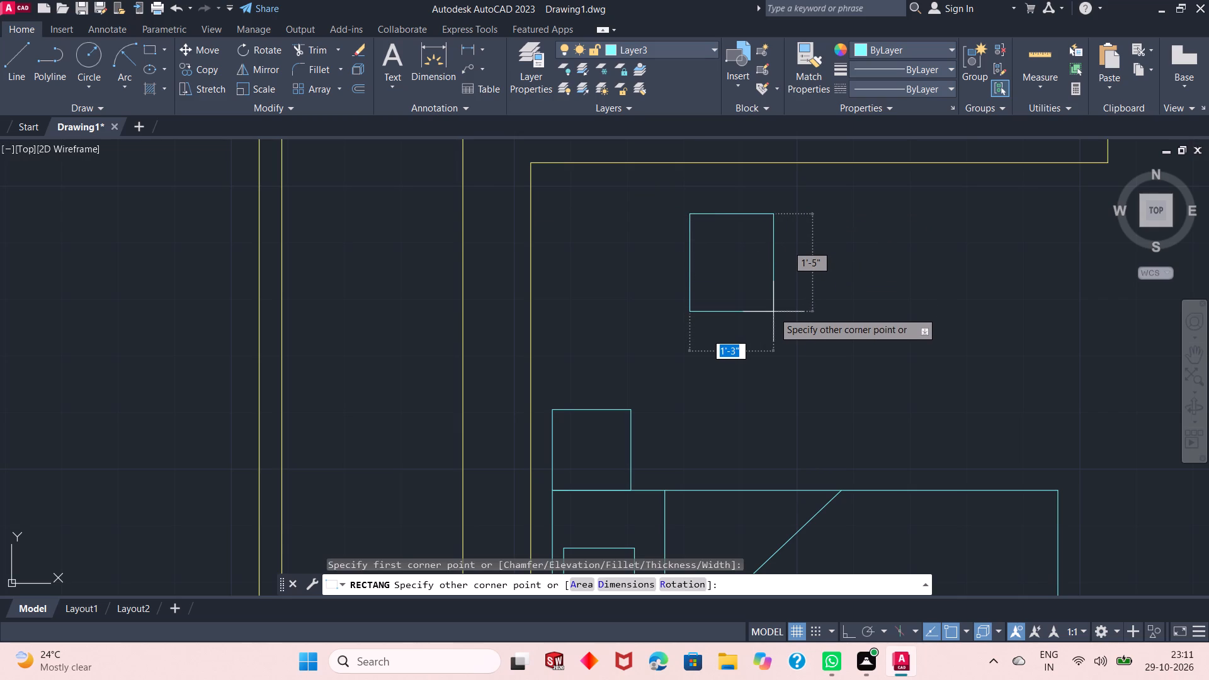
pyautogui.click(773, 317)
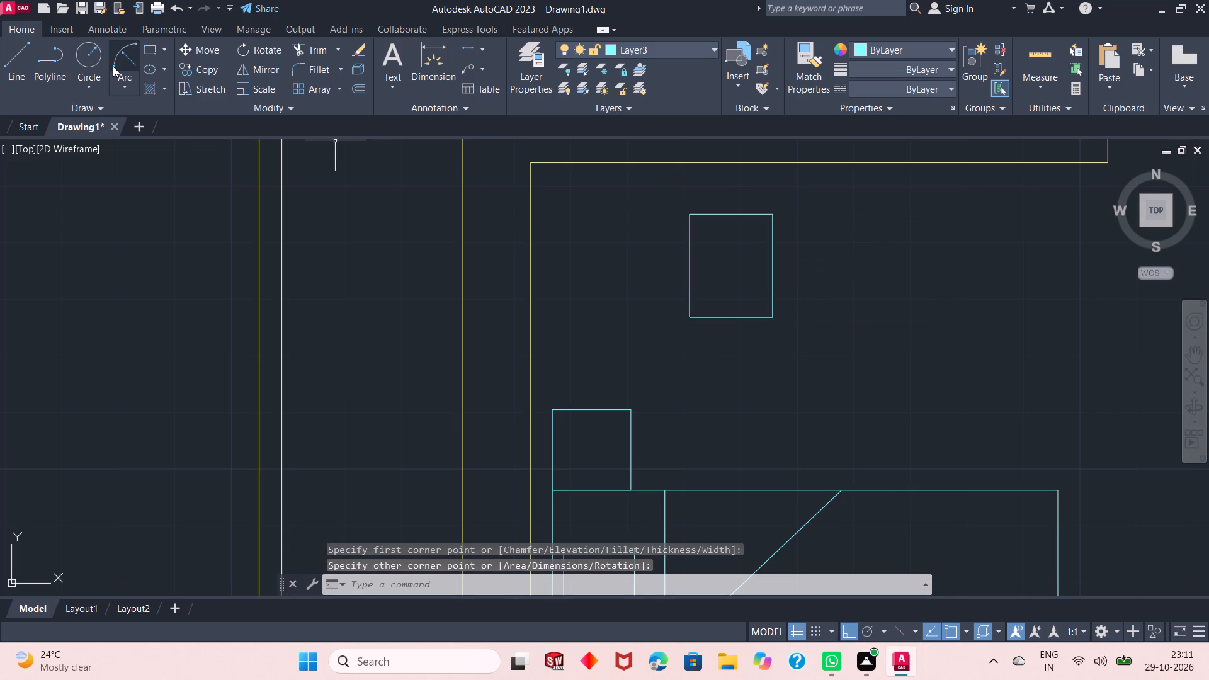
# Draw a circle of about 10" radius between the west wall and the new rectangle north of the bed.
pyautogui.click(77, 55)
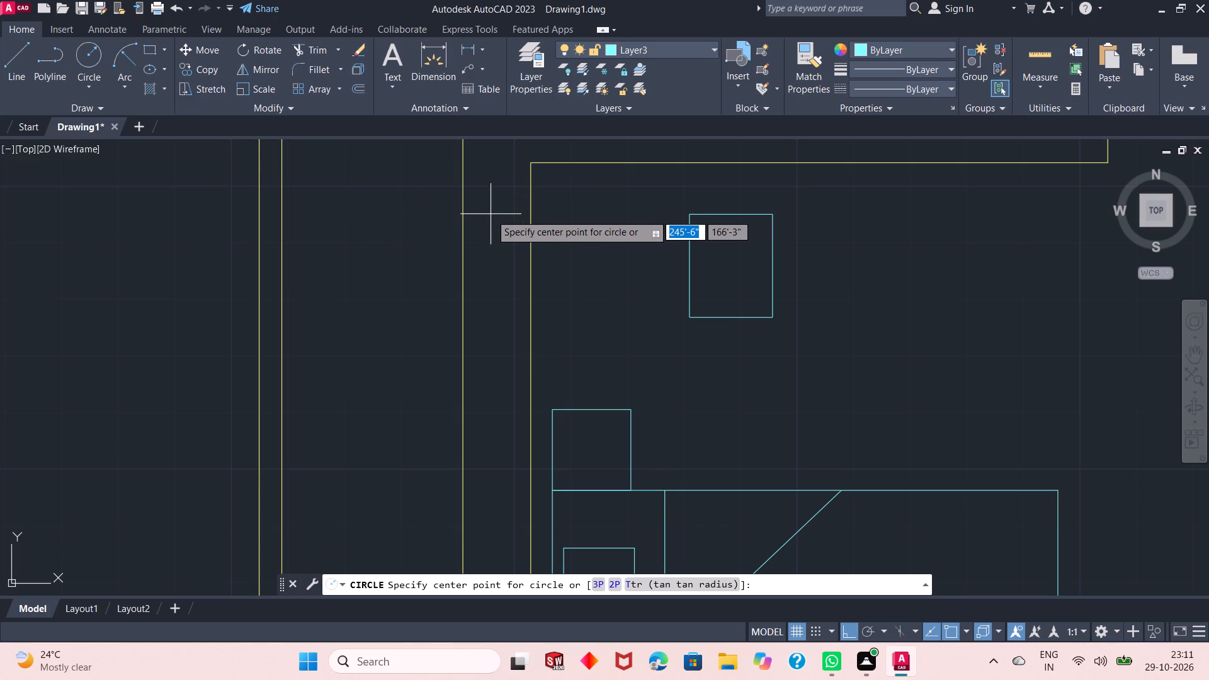
pyautogui.click(615, 269)
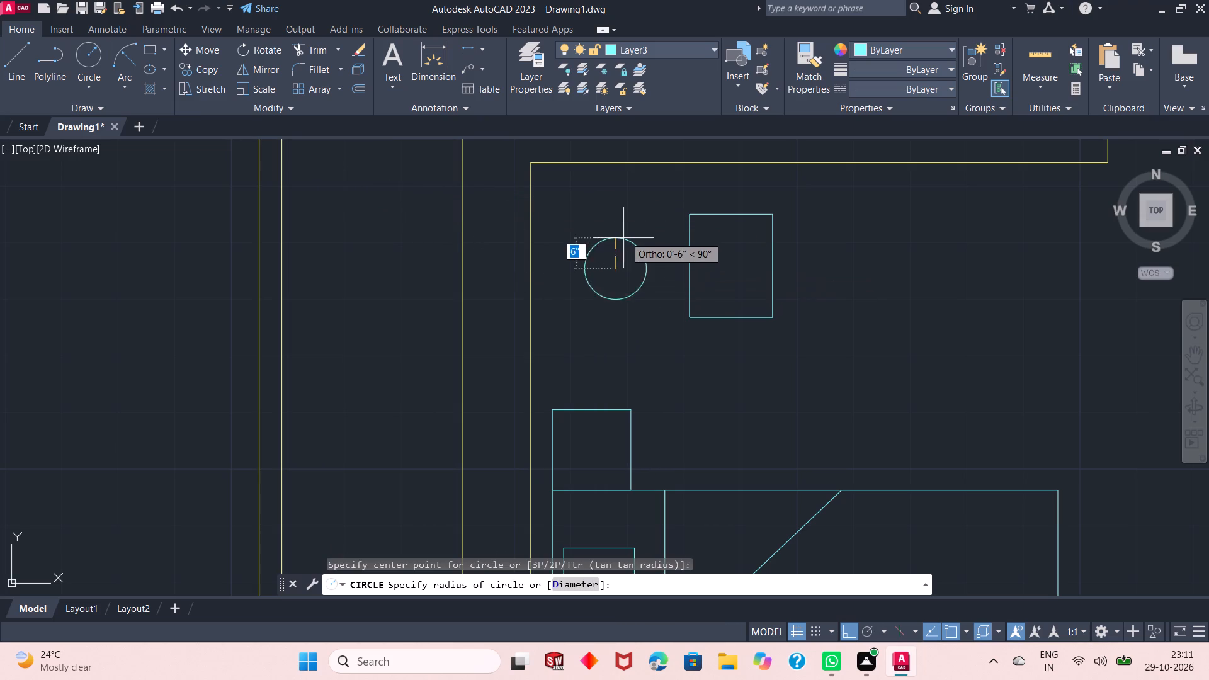
pyautogui.click(626, 215)
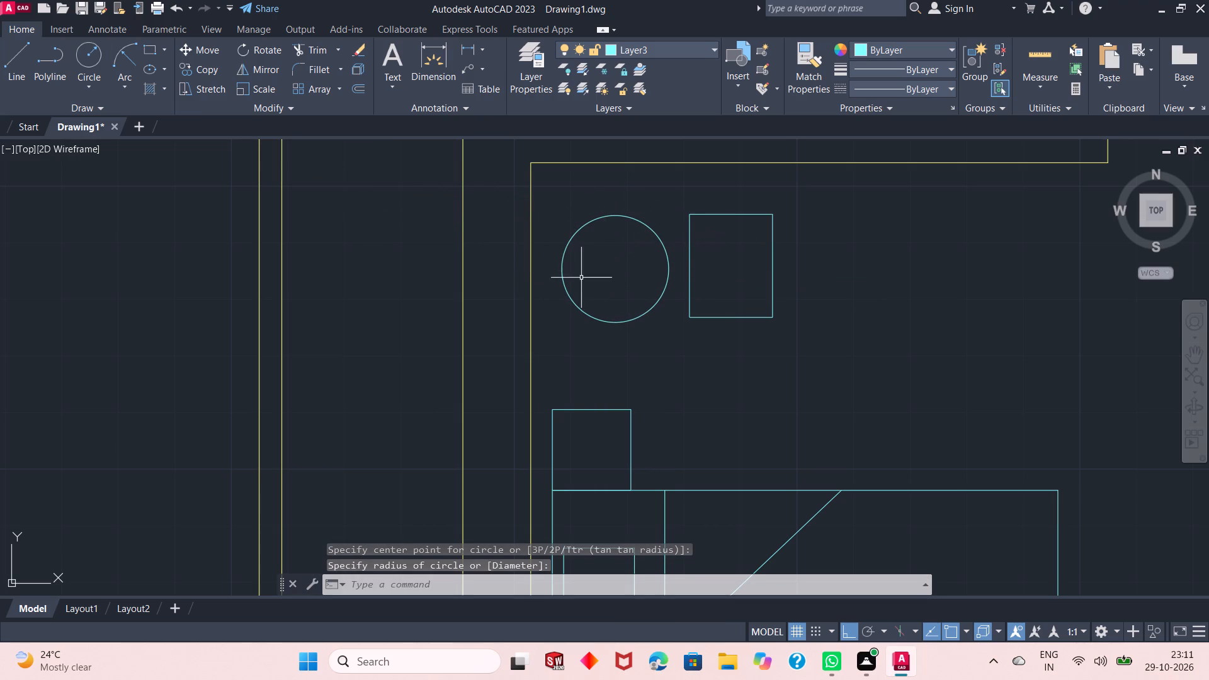
# Square off the circle's west side with lines about 10" west from its north point, 1'-7" south, and east to its south point.
pyautogui.click(25, 55)
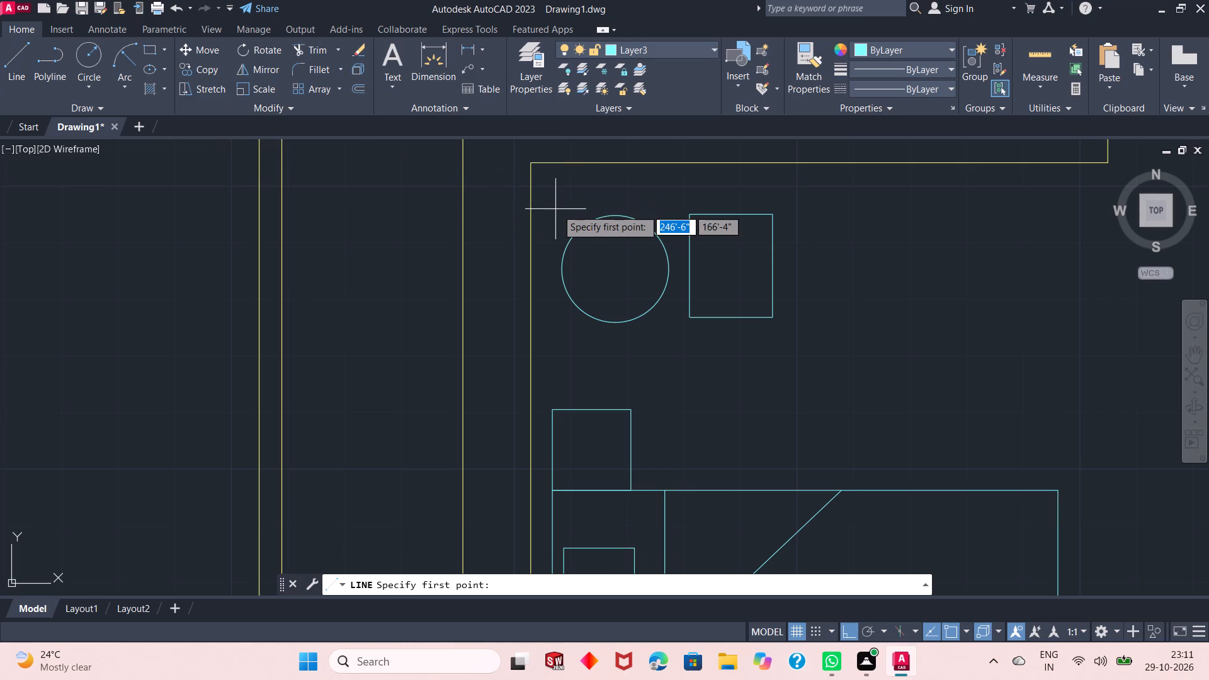
pyautogui.click(621, 212)
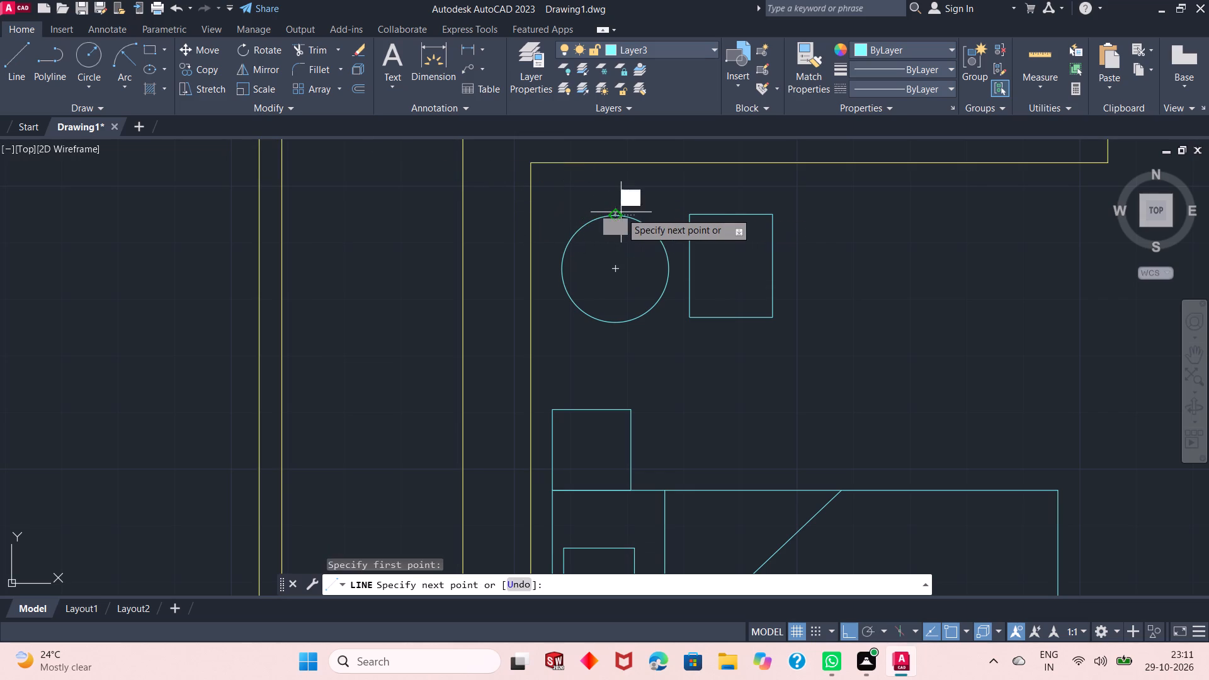
pyautogui.click(562, 215)
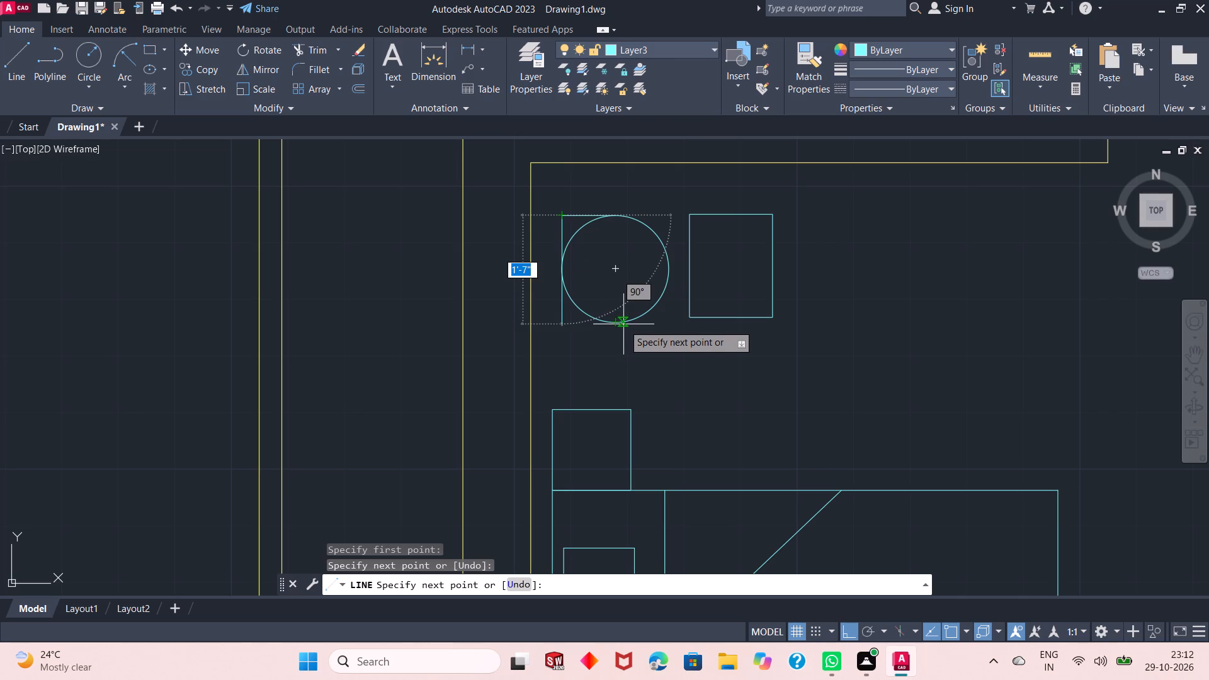
pyautogui.click(560, 324)
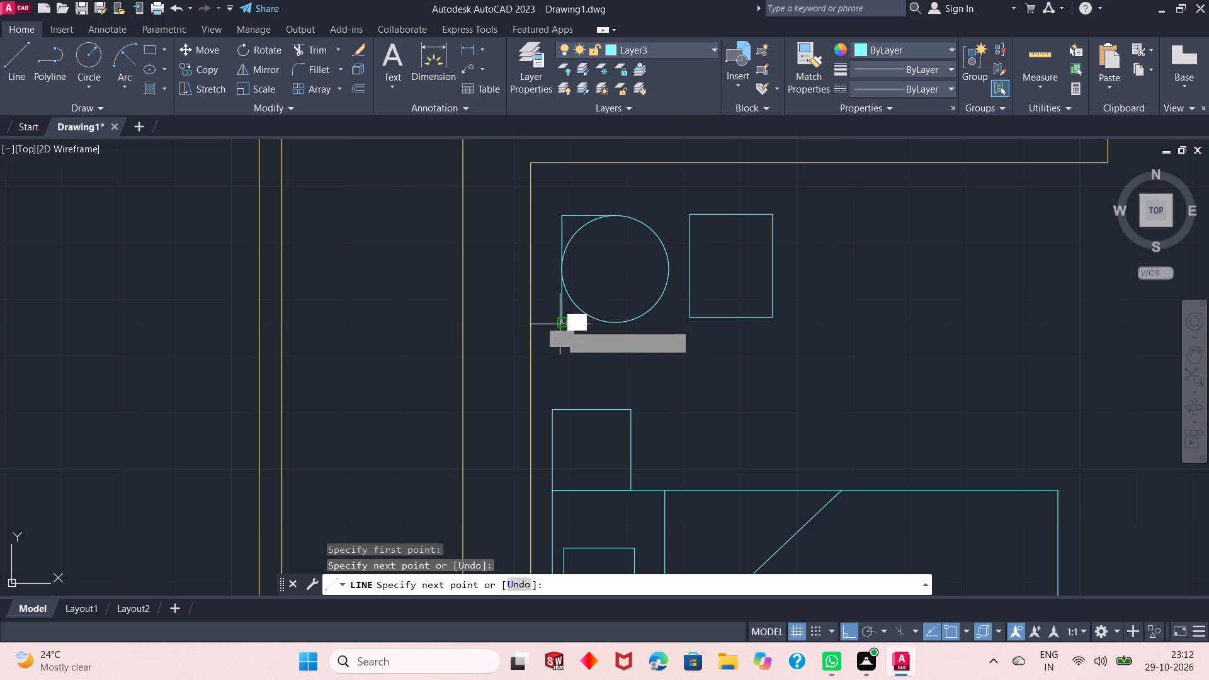
pyautogui.click(618, 322)
pyautogui.rightClick(616, 269)
pyautogui.click(637, 279)
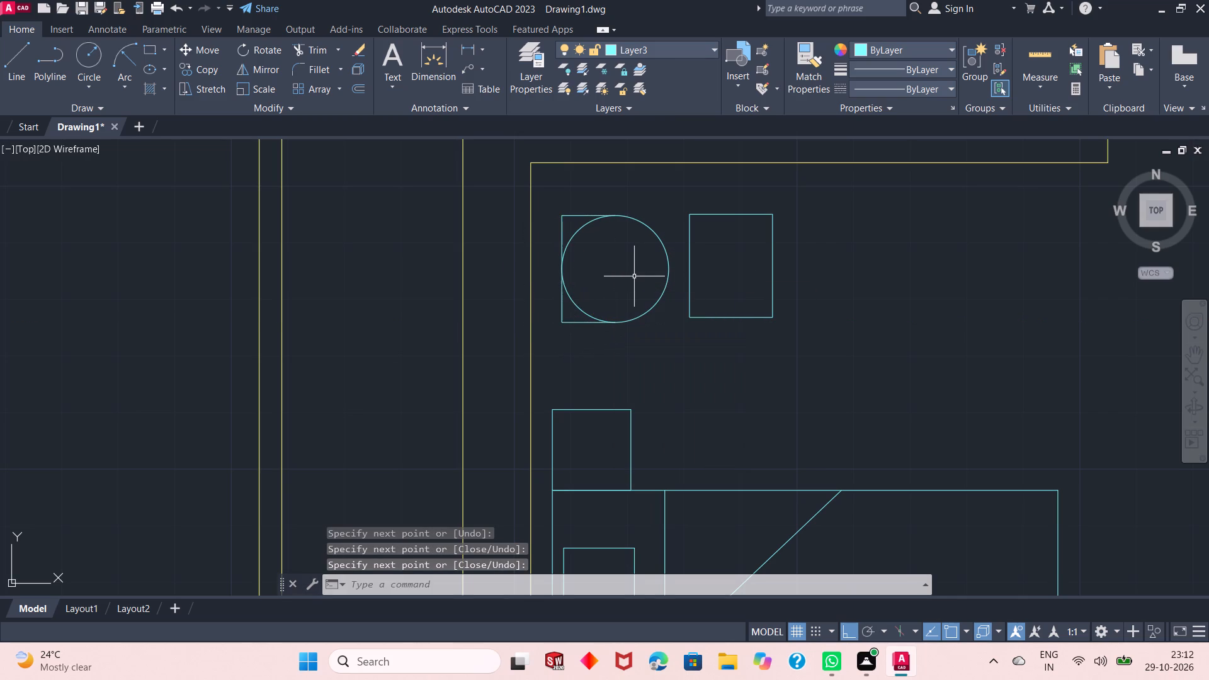
# Draw a 6' by 2' rectangle south of the bed, just above the bedroom's south wall.
pyautogui.scroll(-2, 630, 293)
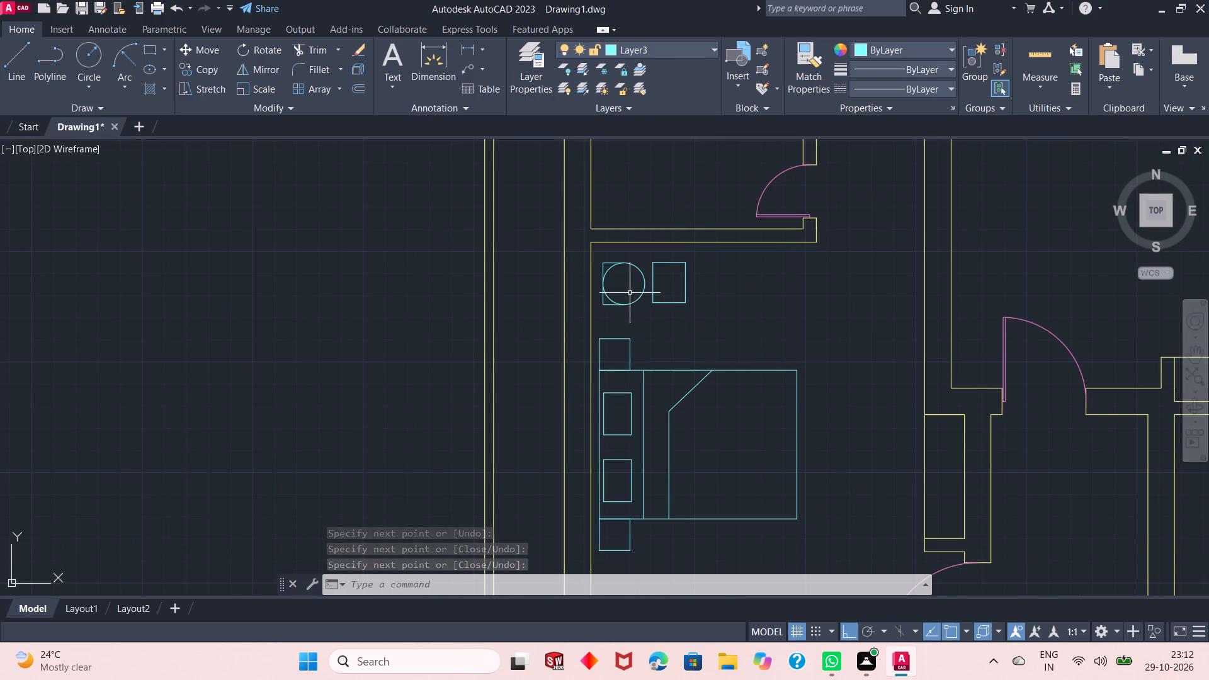
pyautogui.scroll(-1, 571, 287)
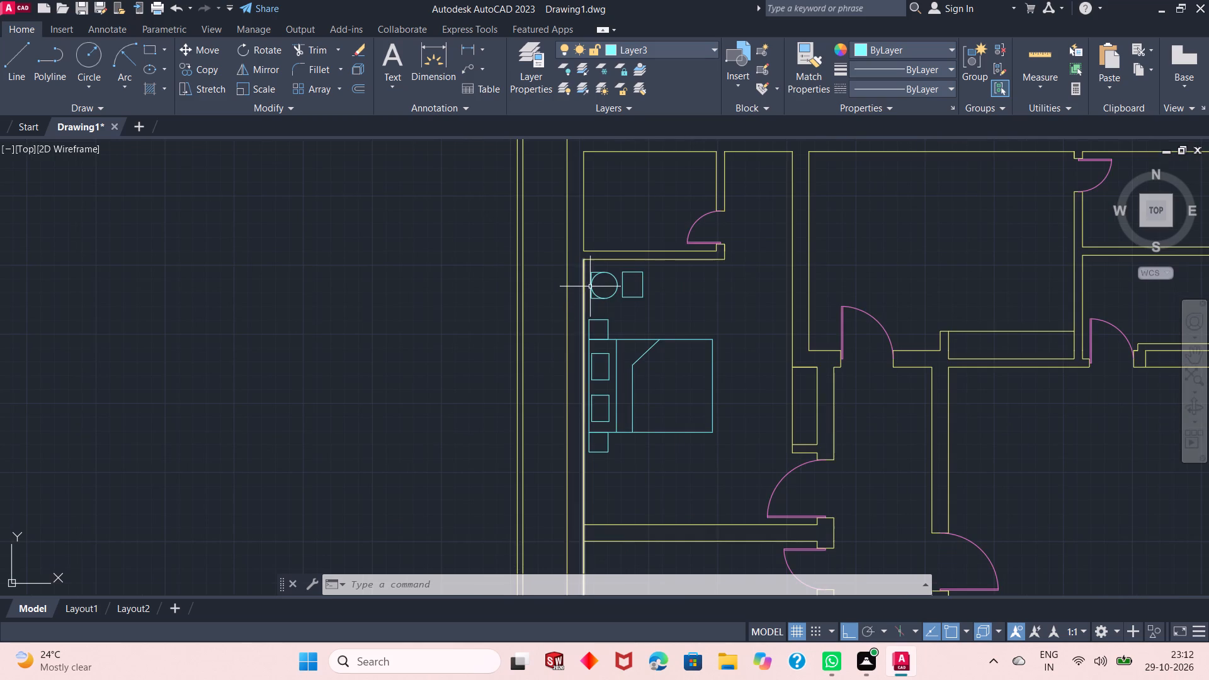
pyautogui.scroll(1, 652, 301)
pyautogui.scroll(2, 576, 278)
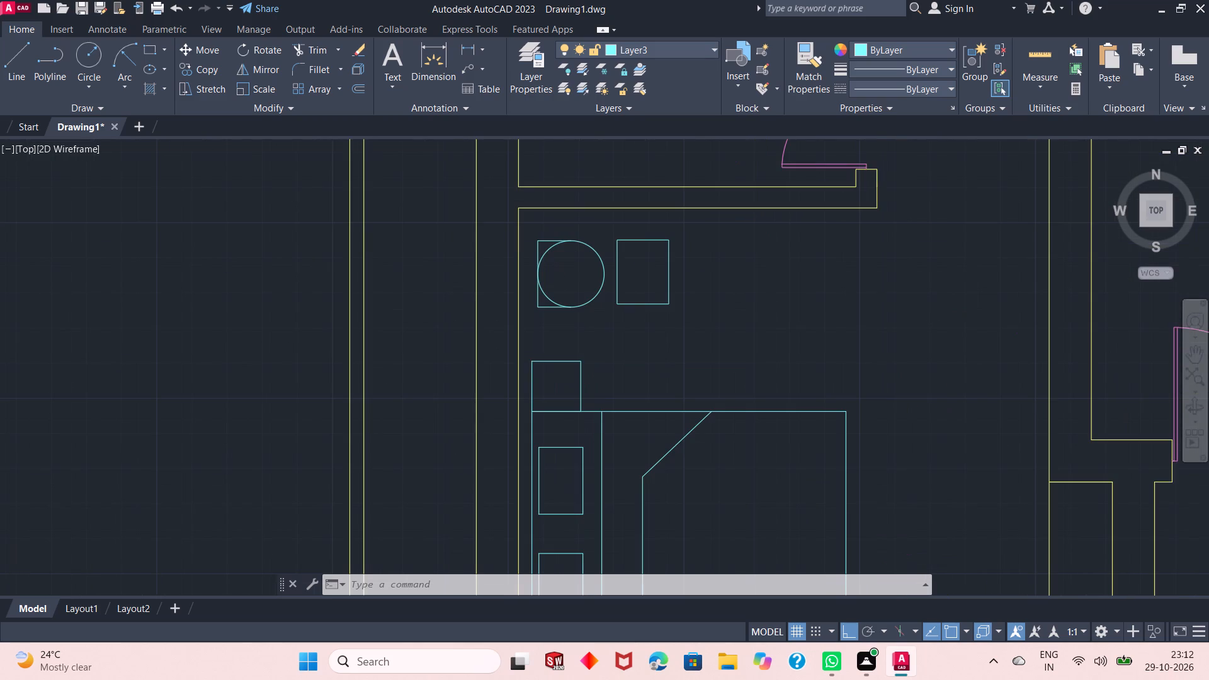
pyautogui.scroll(-2, 576, 278)
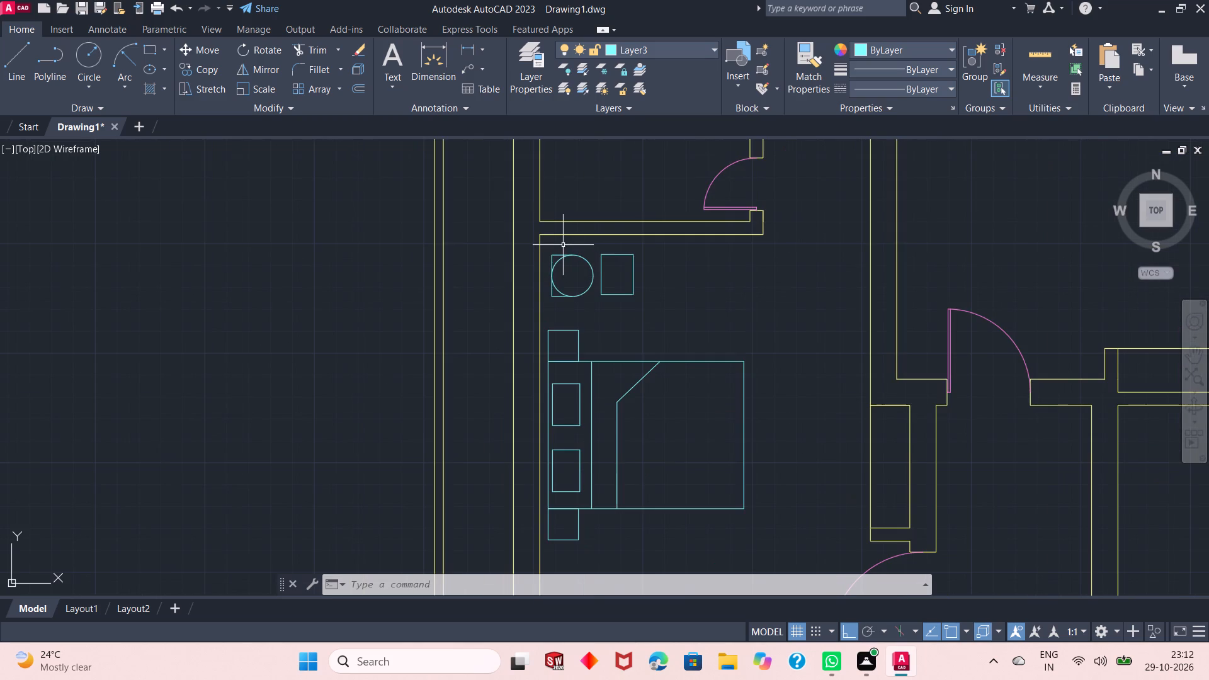
pyautogui.scroll(-2, 562, 232)
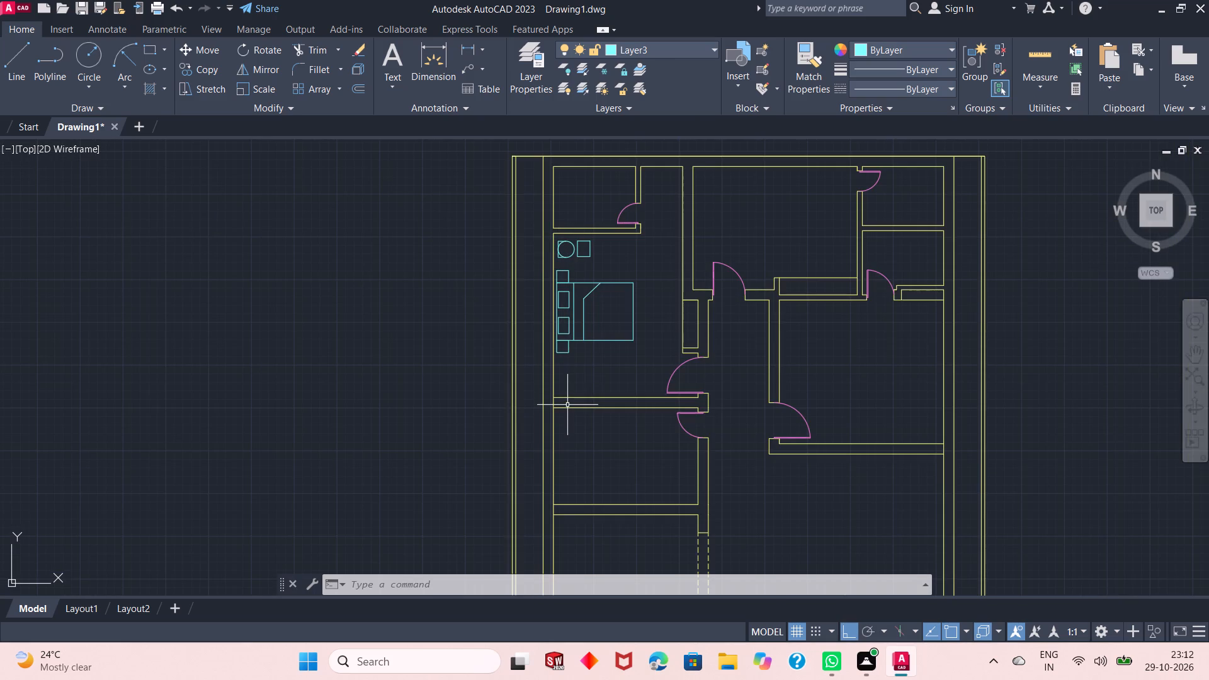
pyautogui.scroll(2, 567, 405)
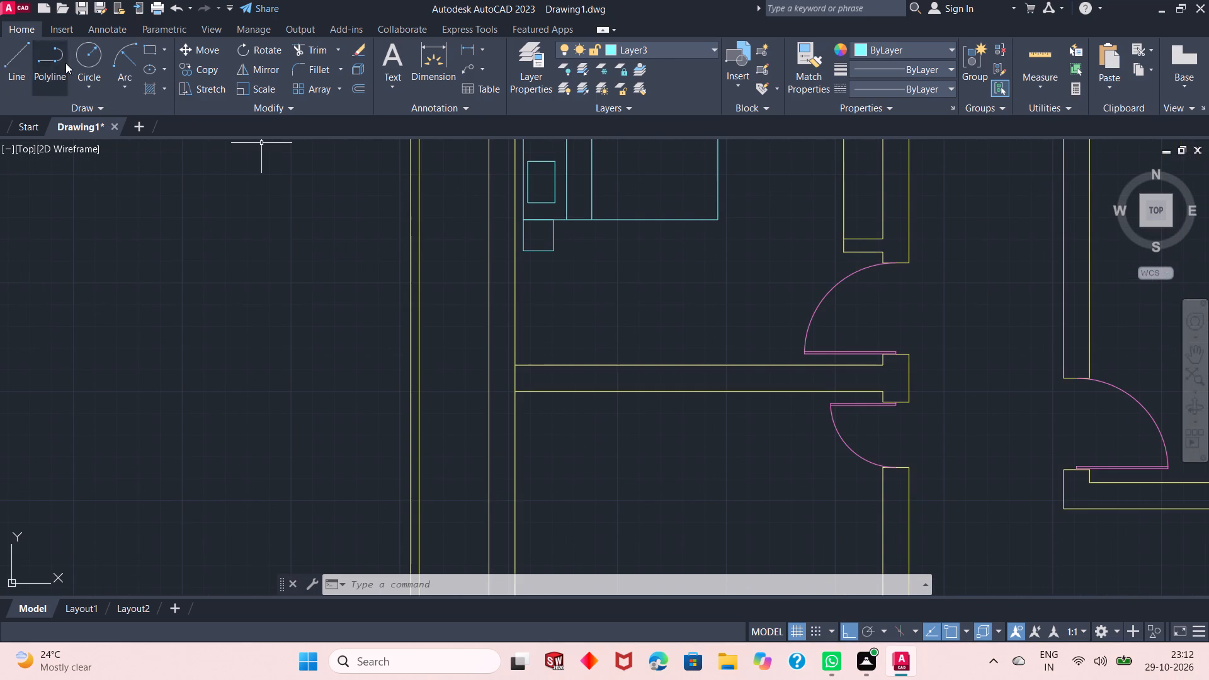
pyautogui.click(144, 53)
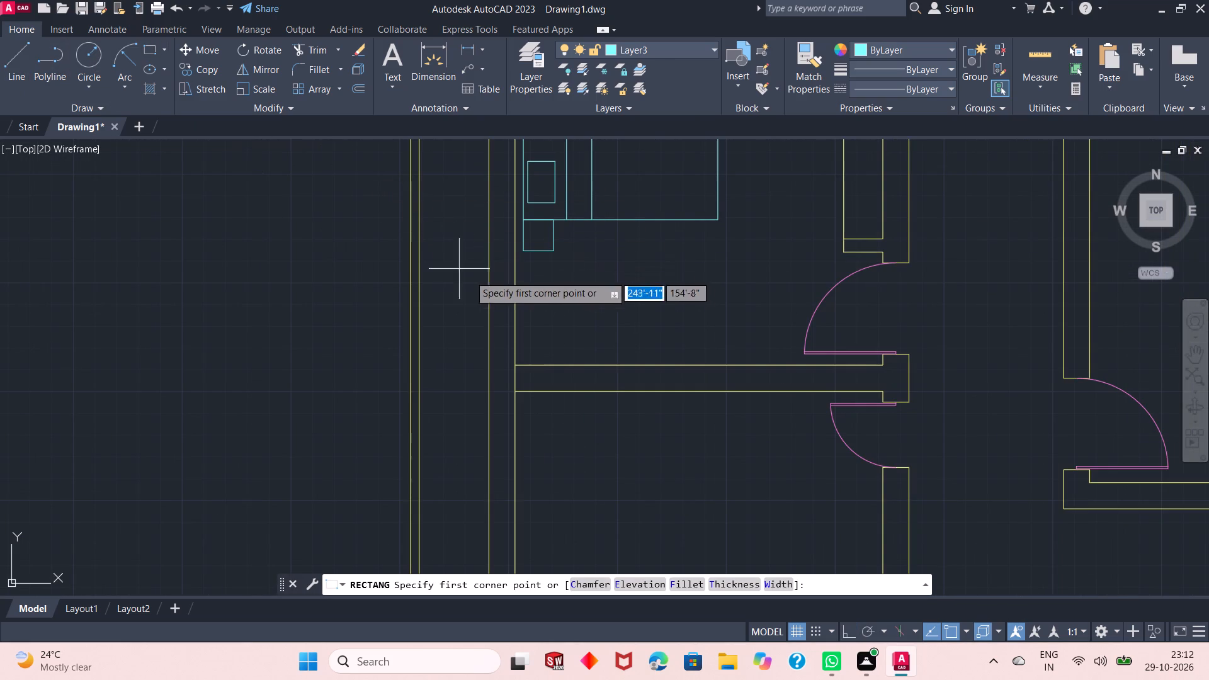
pyautogui.scroll(1, 574, 286)
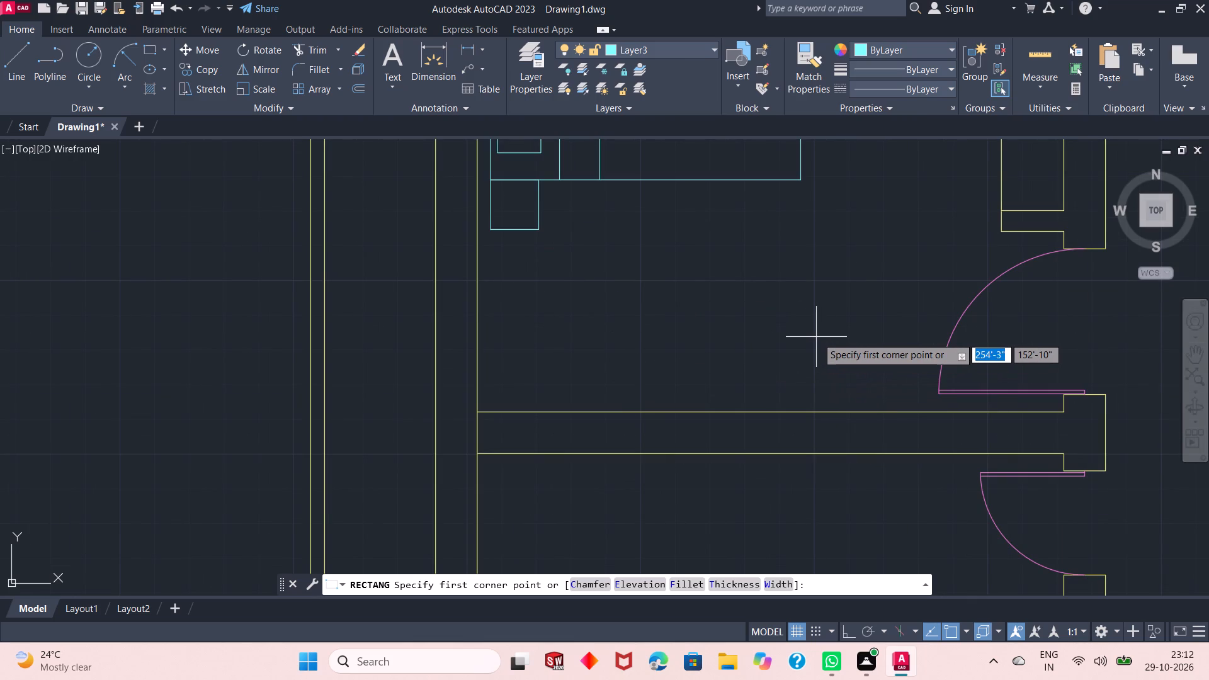
pyautogui.click(816, 400)
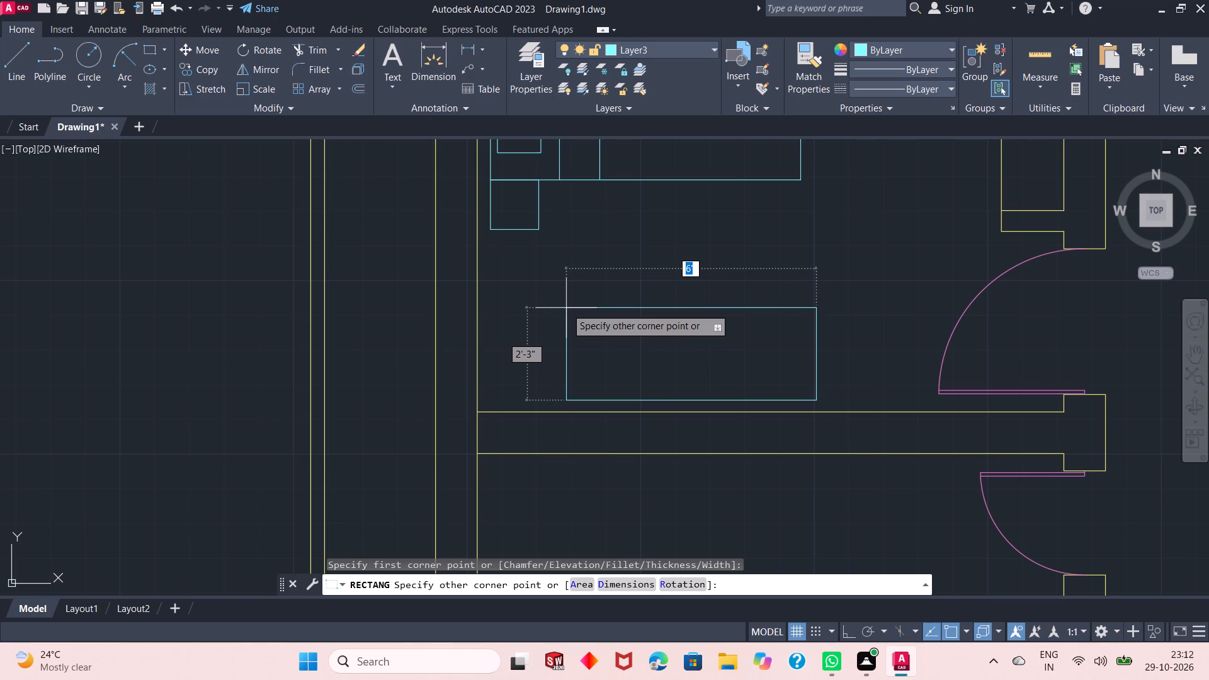
pyautogui.write("6'")
pyautogui.press('Tab')
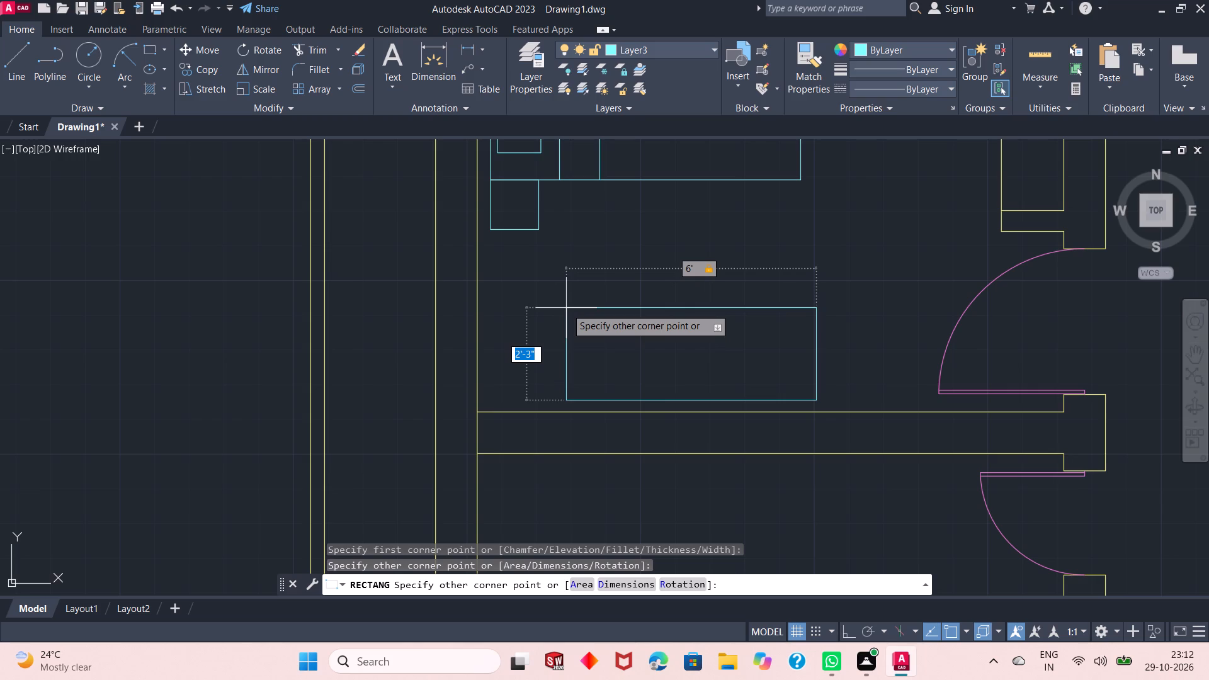
pyautogui.write("2'")
pyautogui.press('Return')
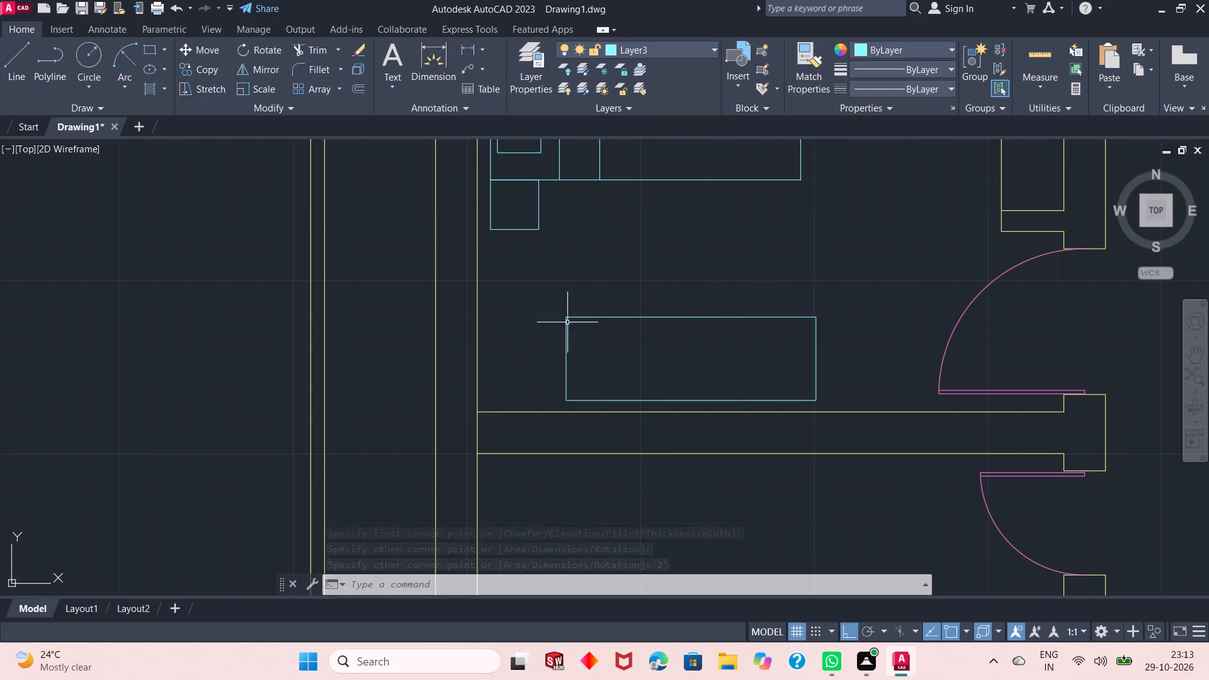
# Draw a rectangle about 1'-5" by 1'-7" between the west wall and the 6' by 2' rectangle.
pyautogui.click(145, 47)
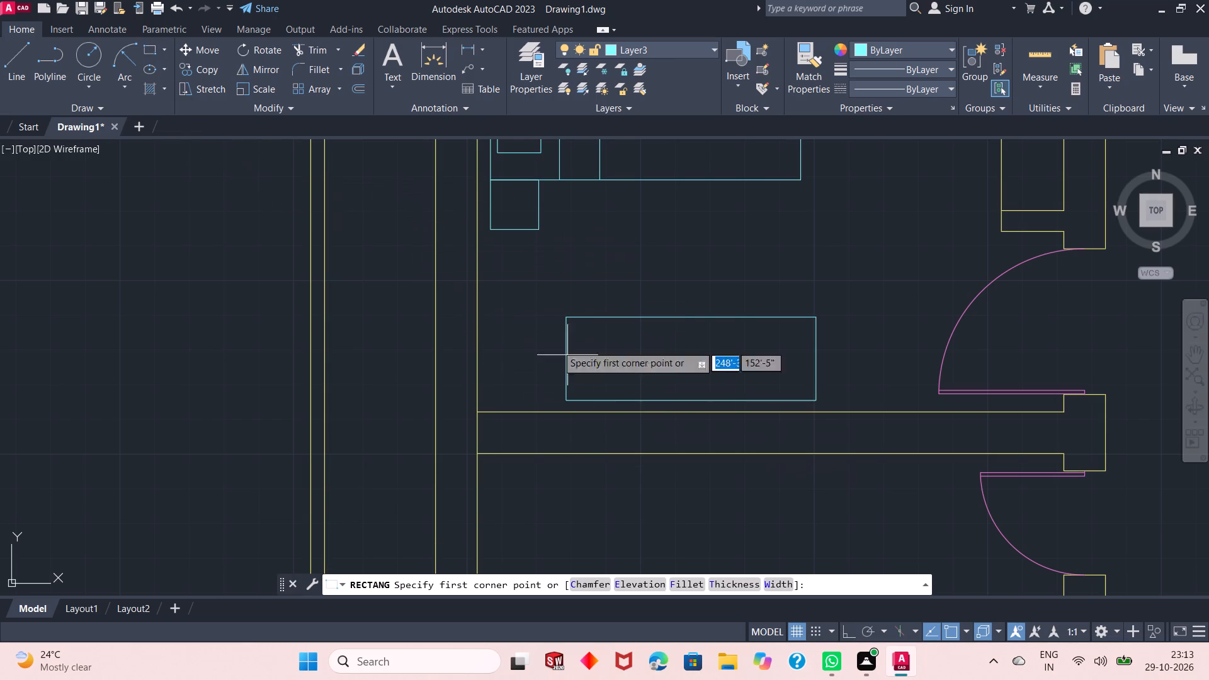
pyautogui.scroll(1, 499, 372)
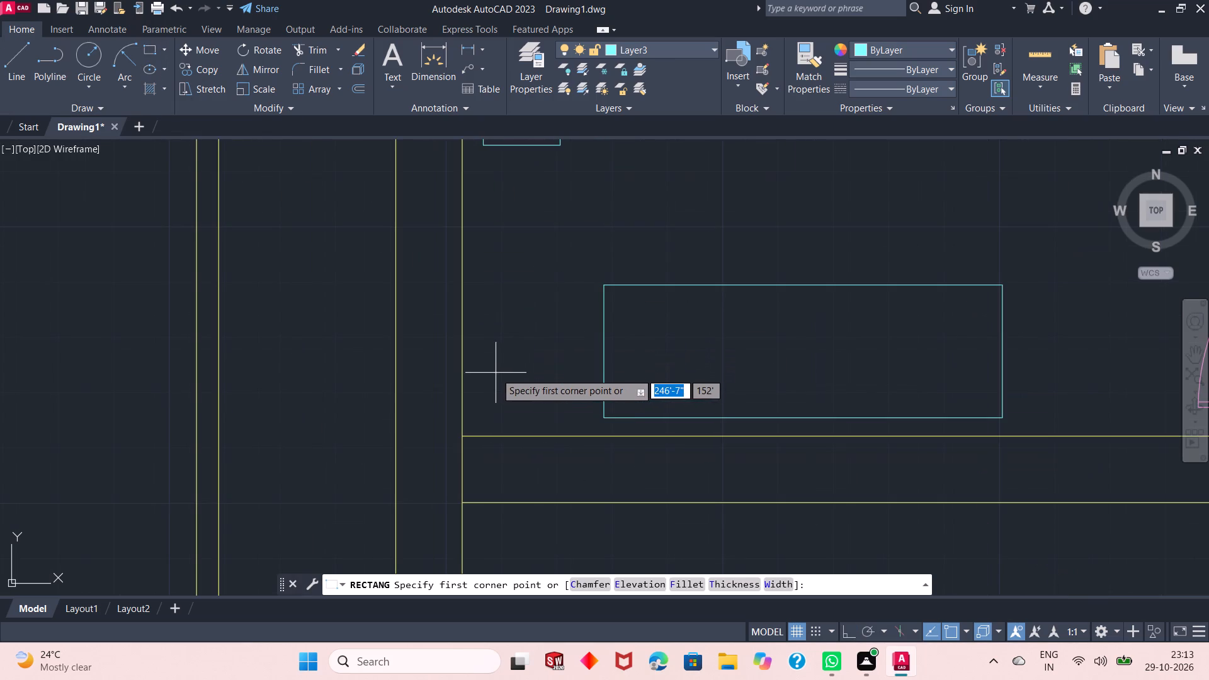
pyautogui.click(477, 395)
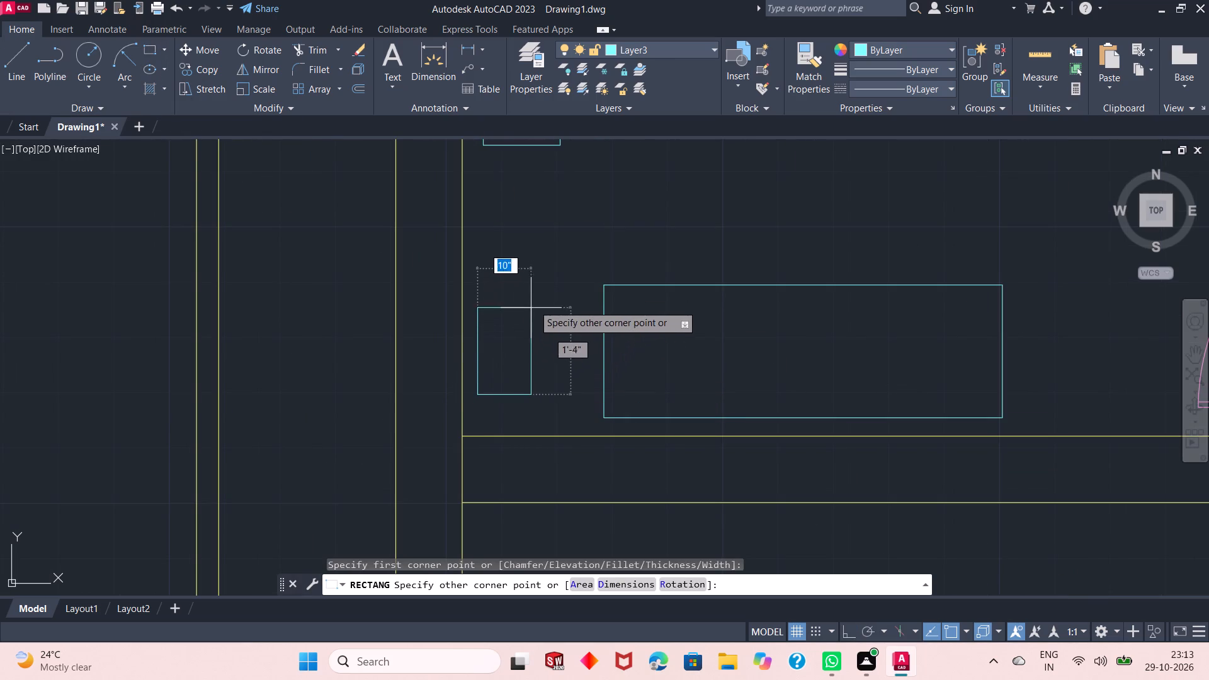
pyautogui.click(570, 288)
pyautogui.scroll(-1, 485, 295)
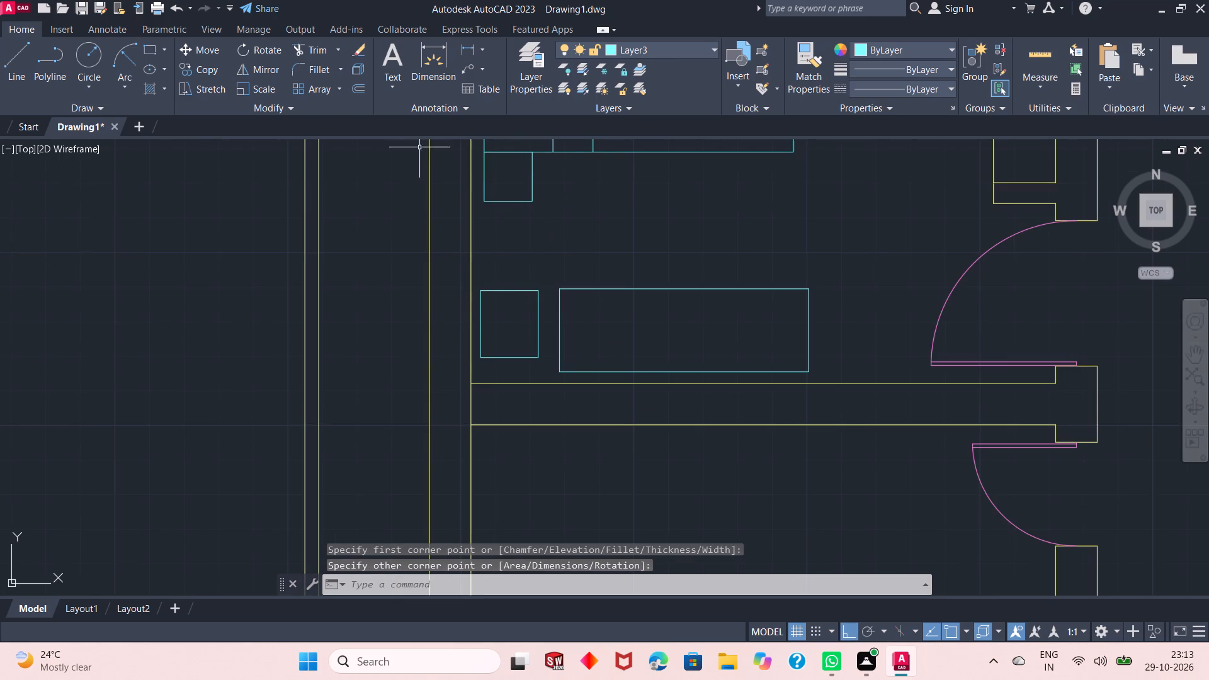
# Explode the 6' by 2' rectangle south of the bed into separate lines.
pyautogui.click(625, 226)
pyautogui.click(608, 315)
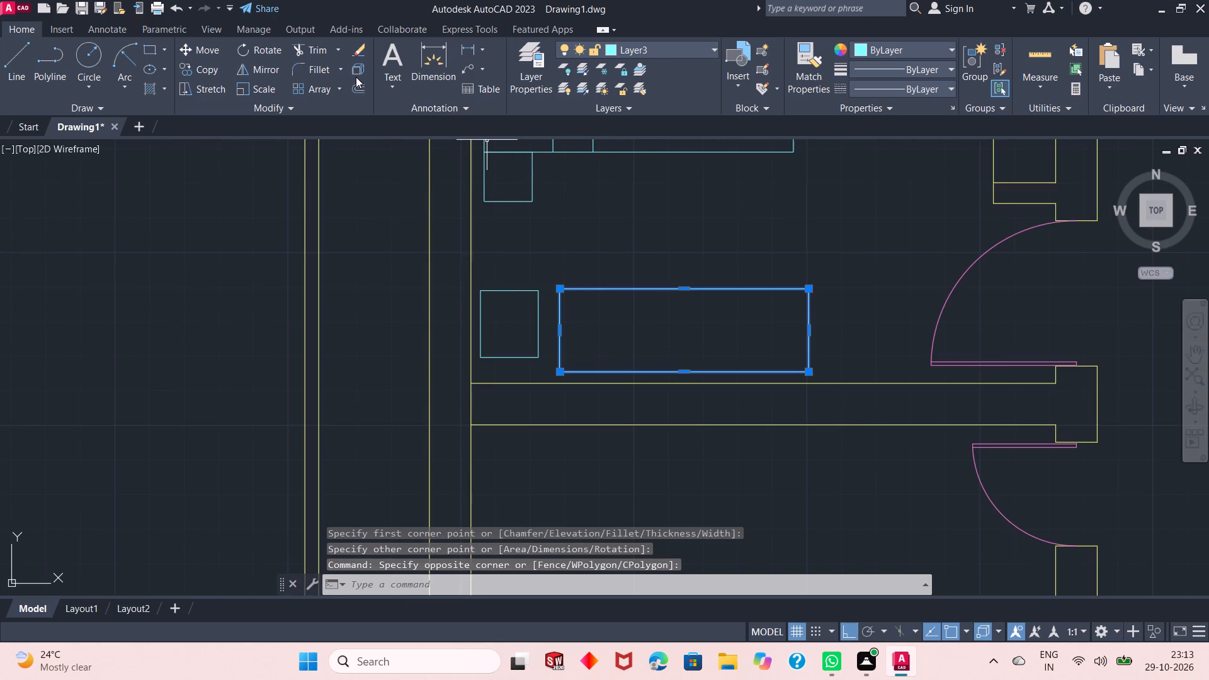
pyautogui.click(352, 74)
# Offset the exploded rectangle's east edge 2' west twice to divide the sofa into three seats.
pyautogui.click(355, 91)
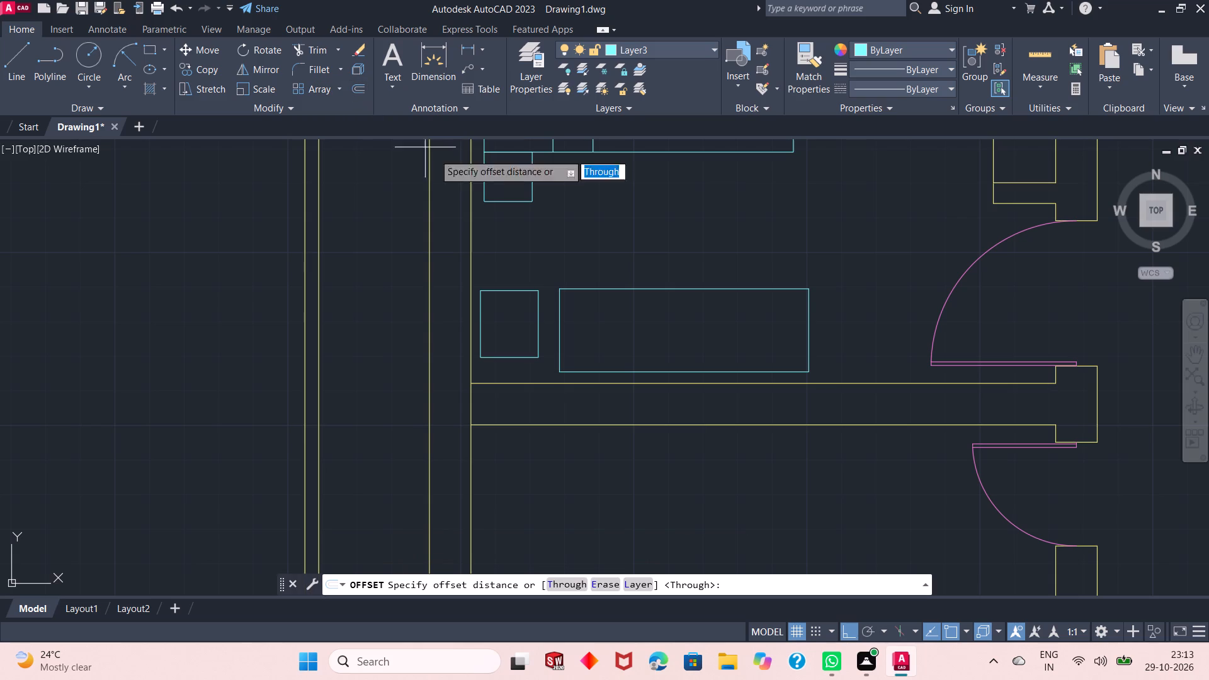
pyautogui.rightClick(614, 235)
pyautogui.click(638, 246)
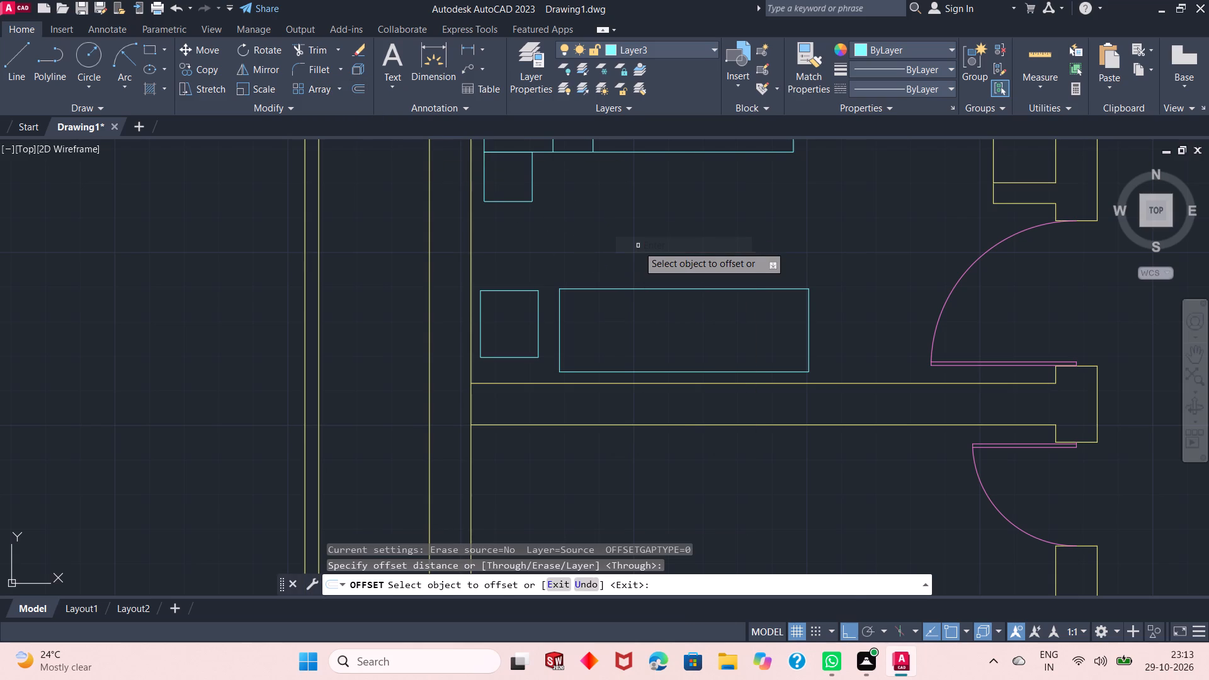
pyautogui.click(810, 324)
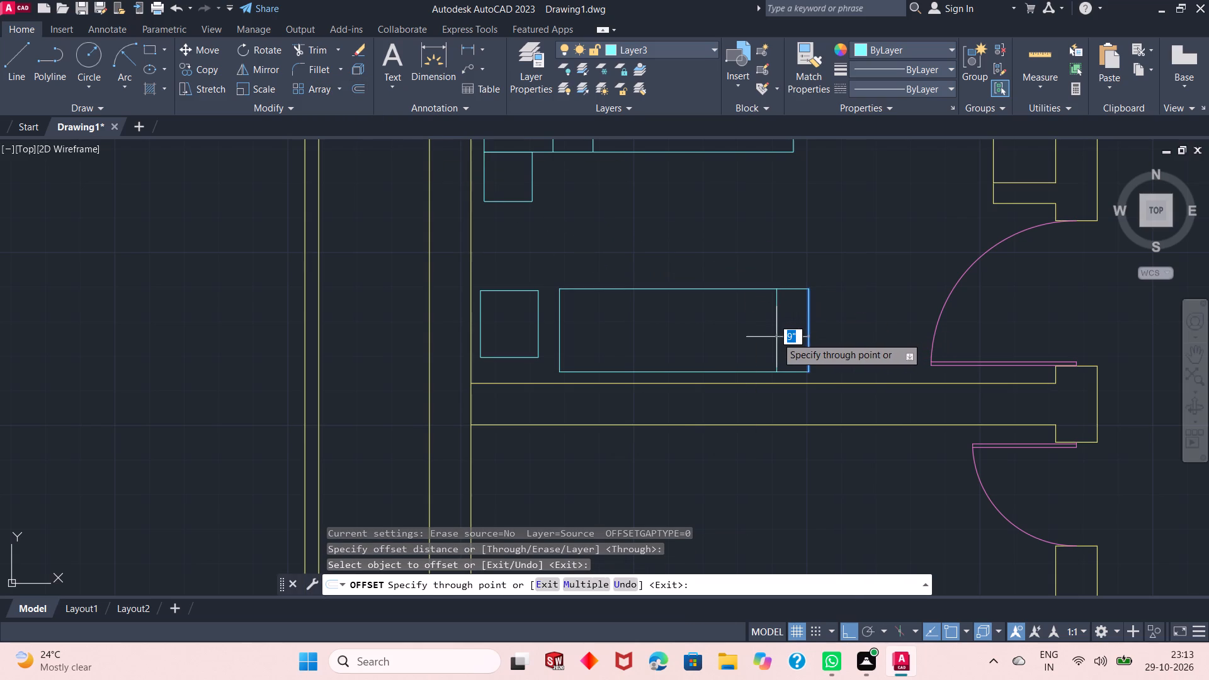
pyautogui.write("2'")
pyautogui.press('Return')
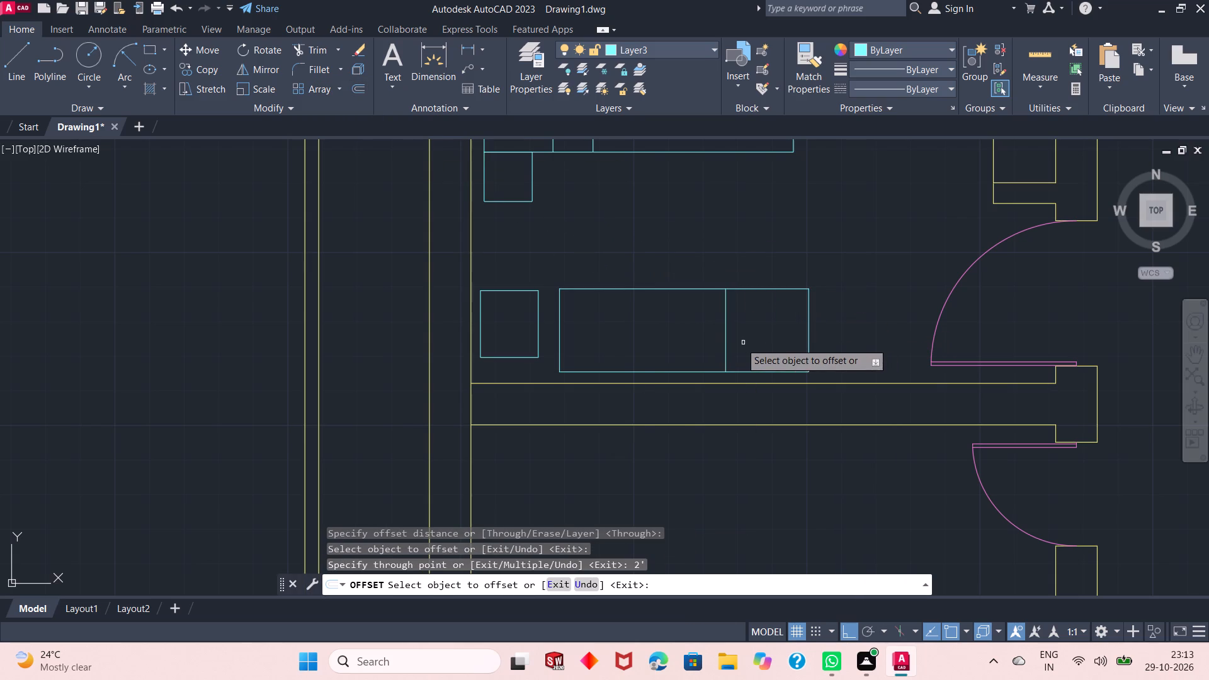
pyautogui.click(727, 342)
pyautogui.write("2'")
pyautogui.press('Return')
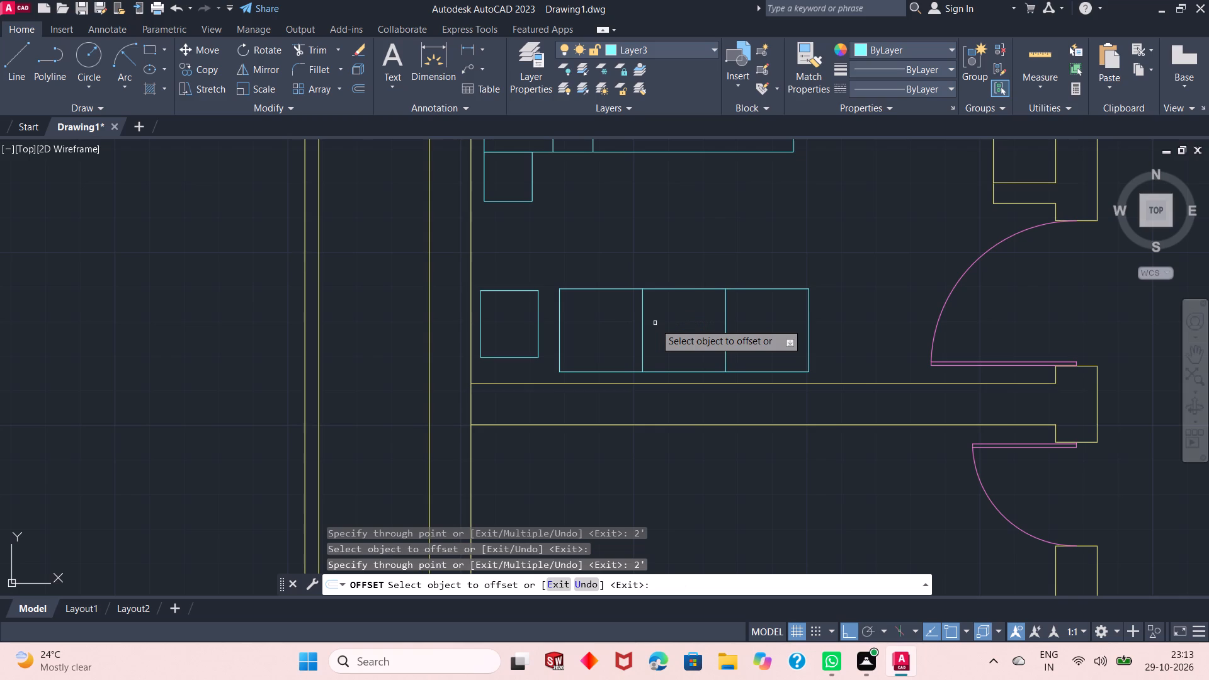
pyautogui.press('space')
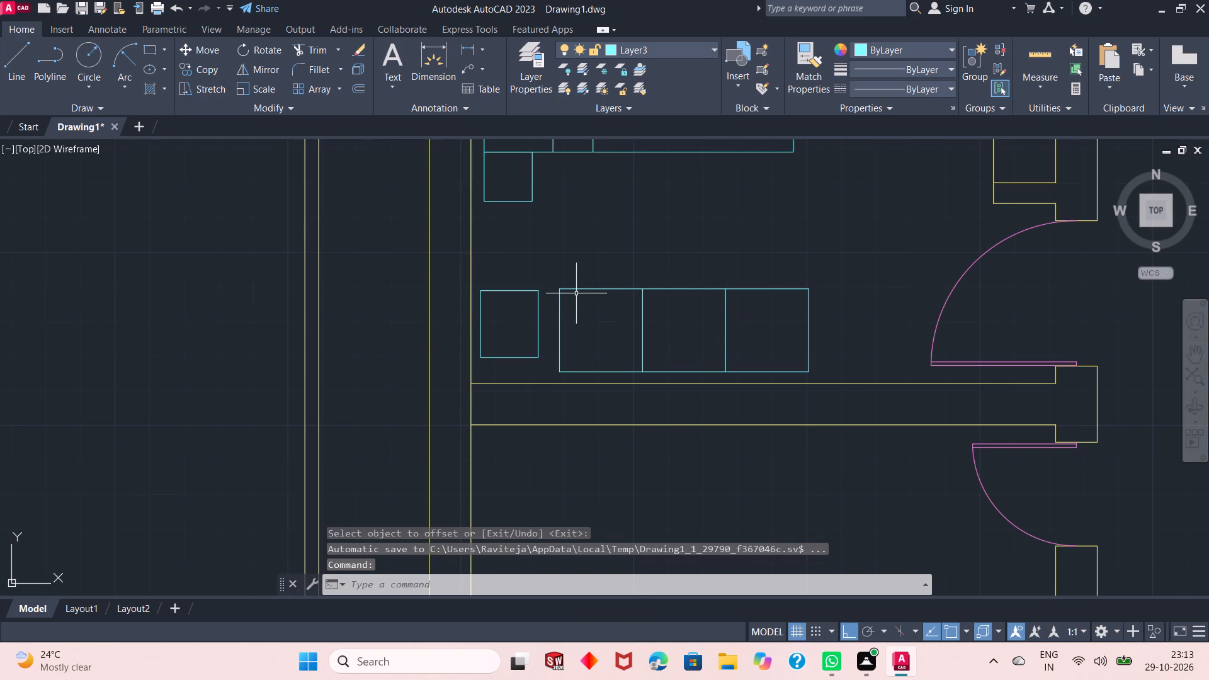
# Offset the sofa's west, east and south edges 2" inward for the armrests and backrest.
pyautogui.click(356, 93)
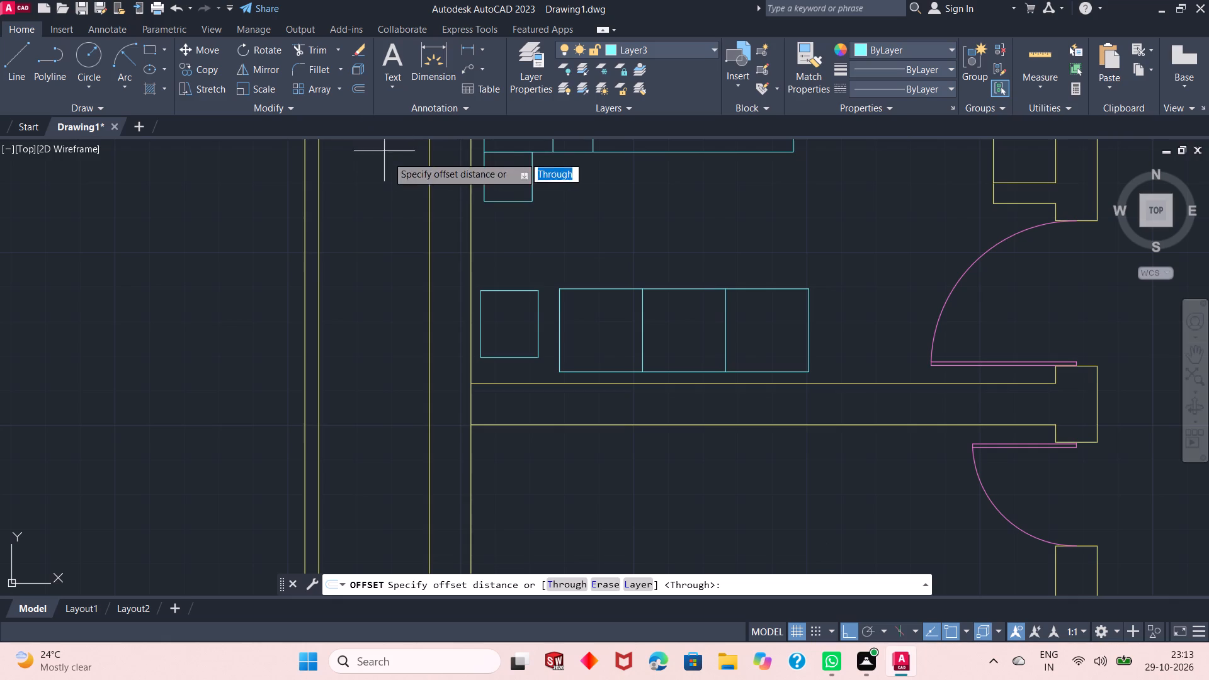
pyautogui.press('space')
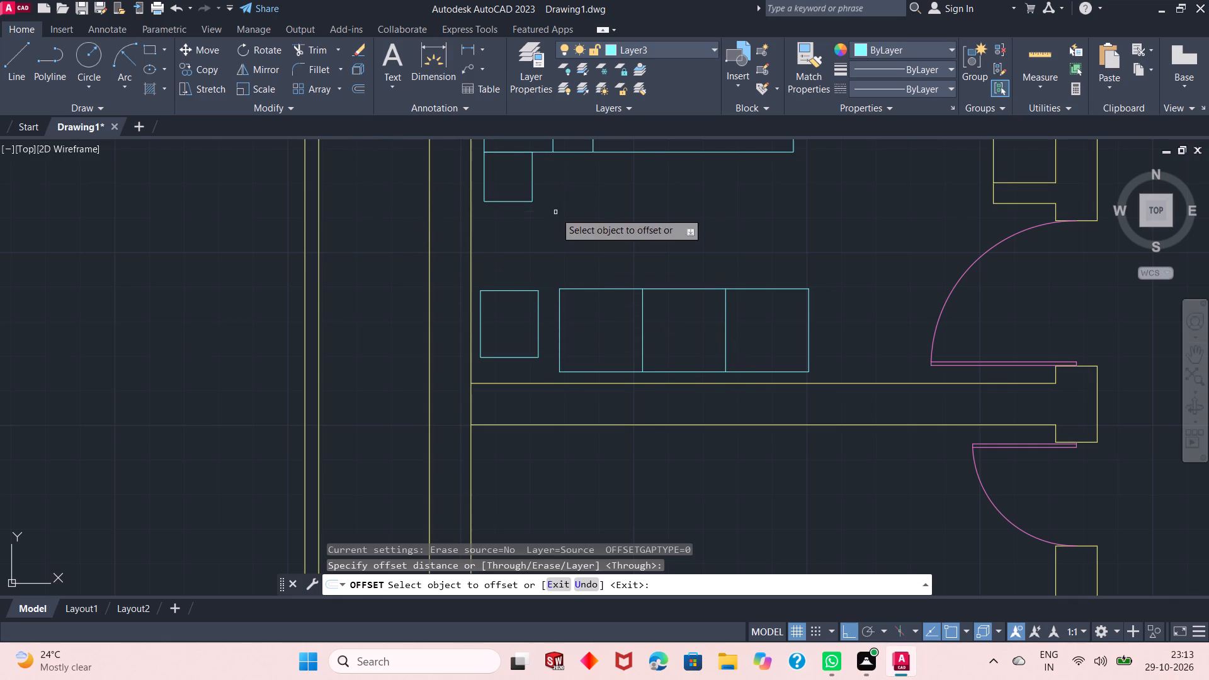
pyautogui.click(562, 321)
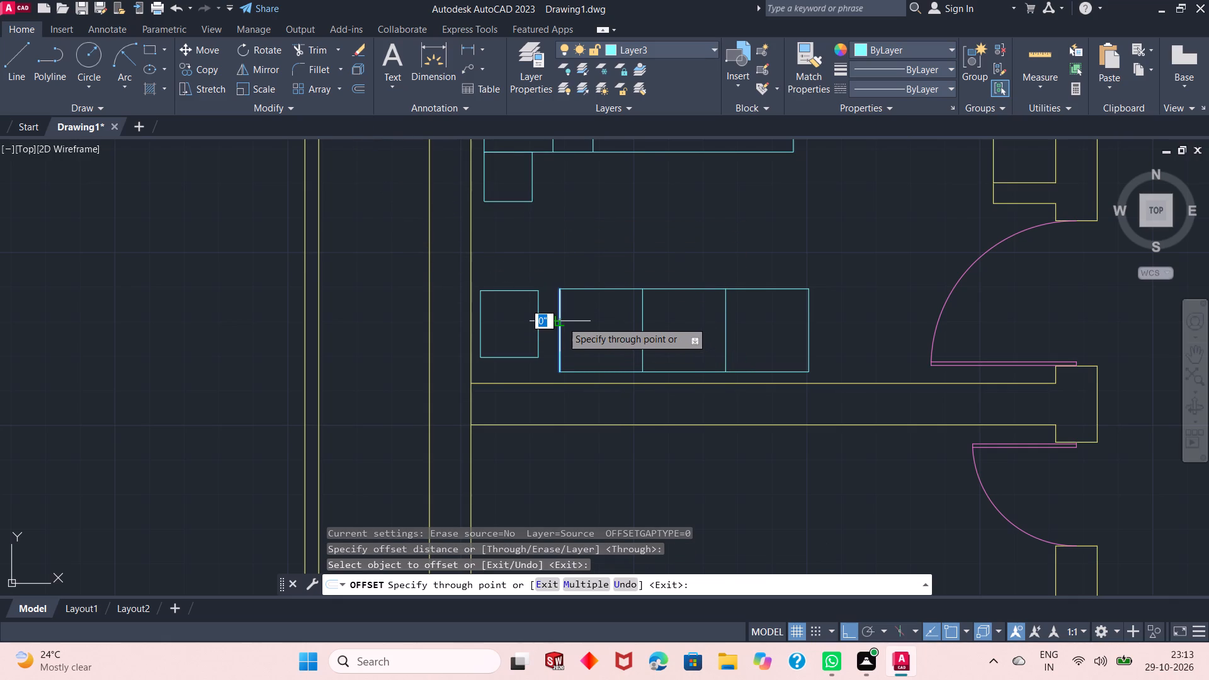
pyautogui.write('2"')
pyautogui.press('Return')
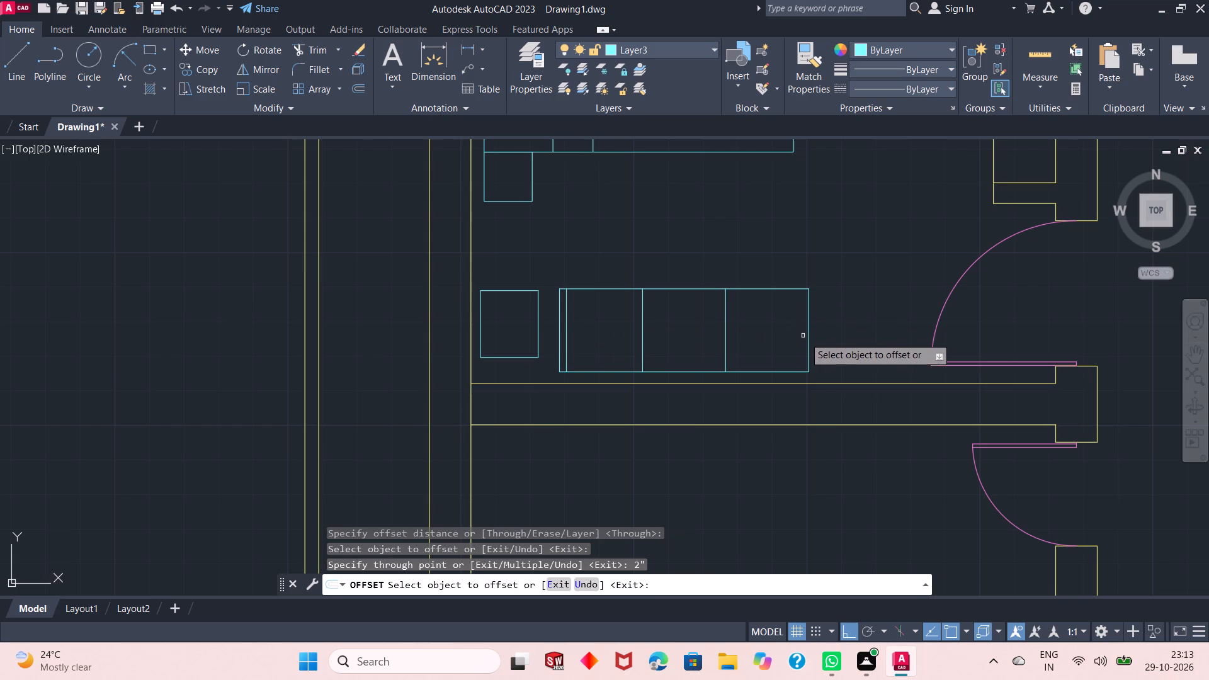
pyautogui.moveTo(808, 341); pyautogui.dragTo(801, 341)
pyautogui.write('2"')
pyautogui.press('Return')
pyautogui.moveTo(783, 371); pyautogui.dragTo(788, 366)
pyautogui.write('2"')
pyautogui.press('Return')
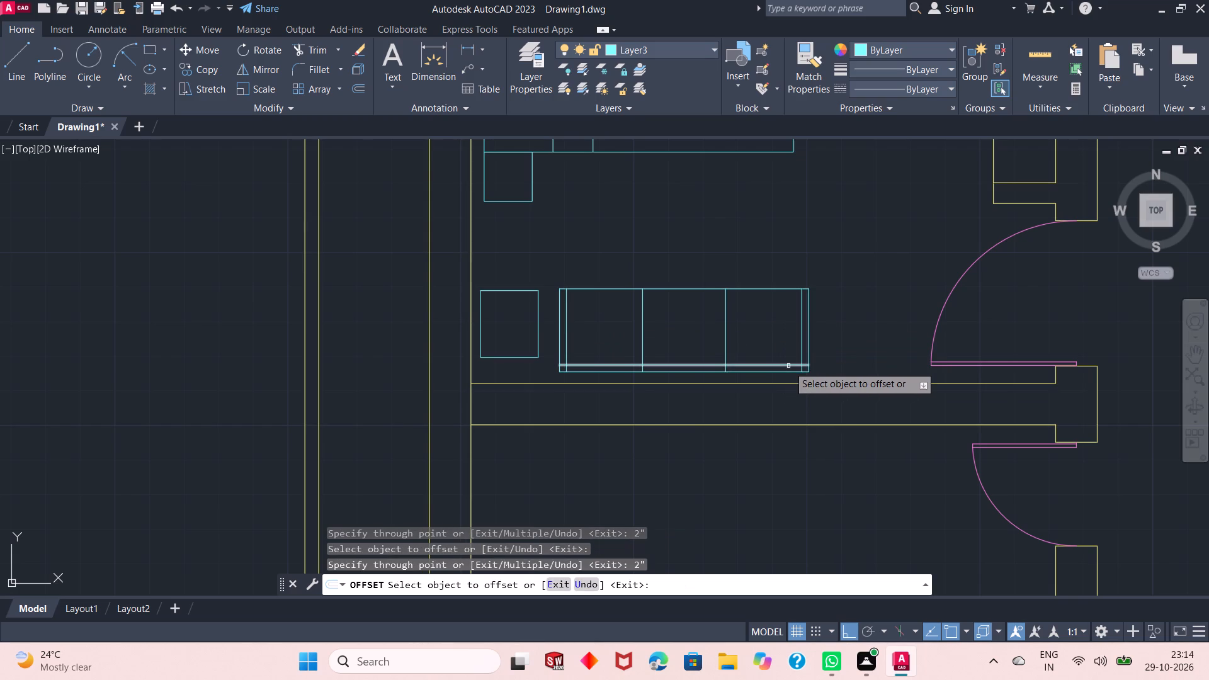
pyautogui.press('space')
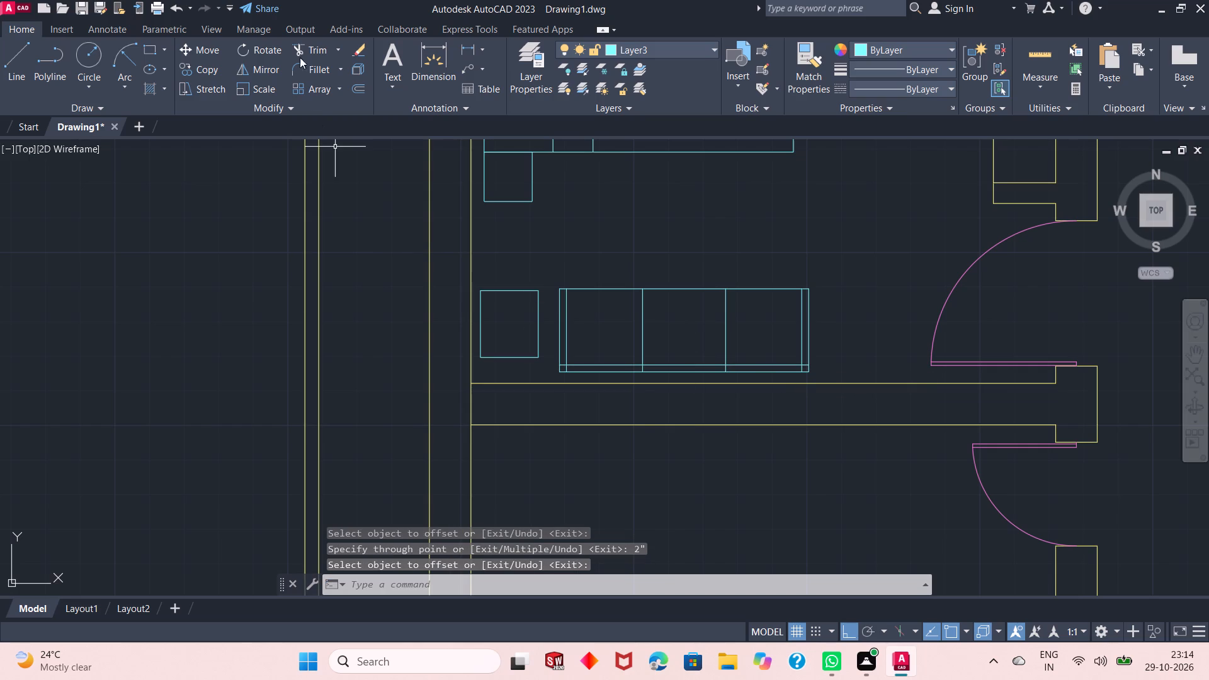
# Trim the overlapping ends at the sofa's inner south corners and the seat dividers' parts crossing the backrest strip.
pyautogui.click(298, 43)
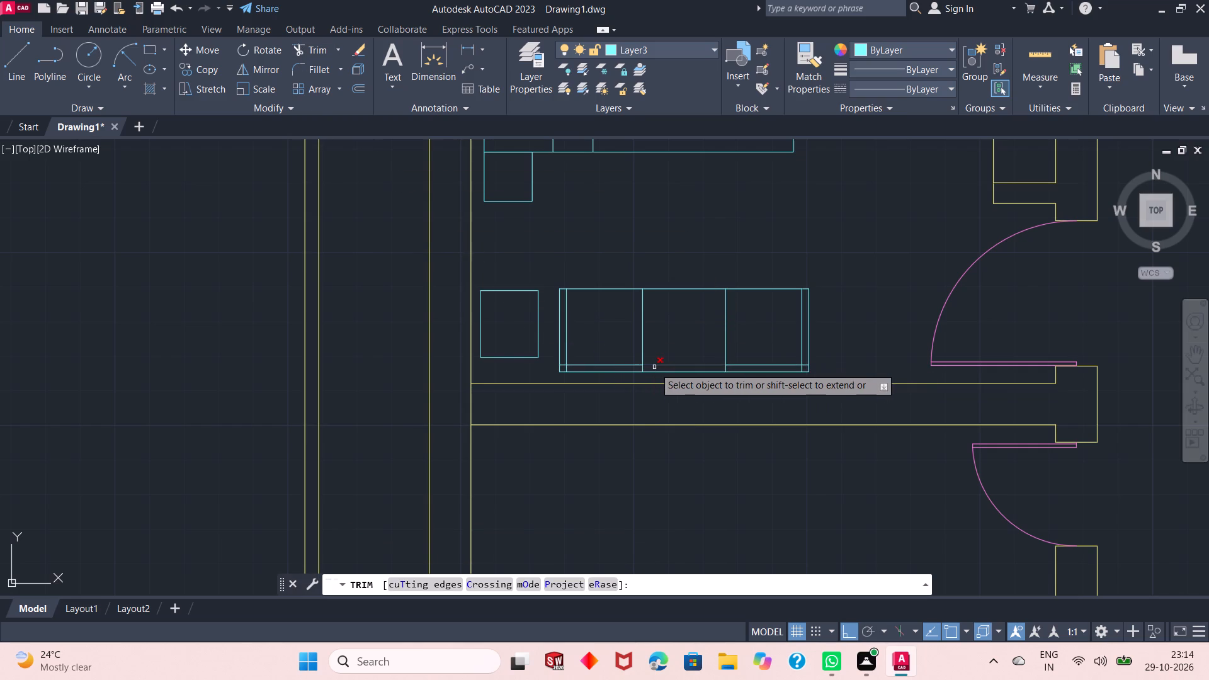
pyautogui.keyDown('ctrl'); pyautogui.scroll(1, 654, 367); pyautogui.keyUp('ctrl')
pyautogui.keyDown('ctrl'); pyautogui.scroll(1, 516, 370); pyautogui.keyUp('ctrl')
pyautogui.moveTo(498, 350); pyautogui.dragTo(501, 363)
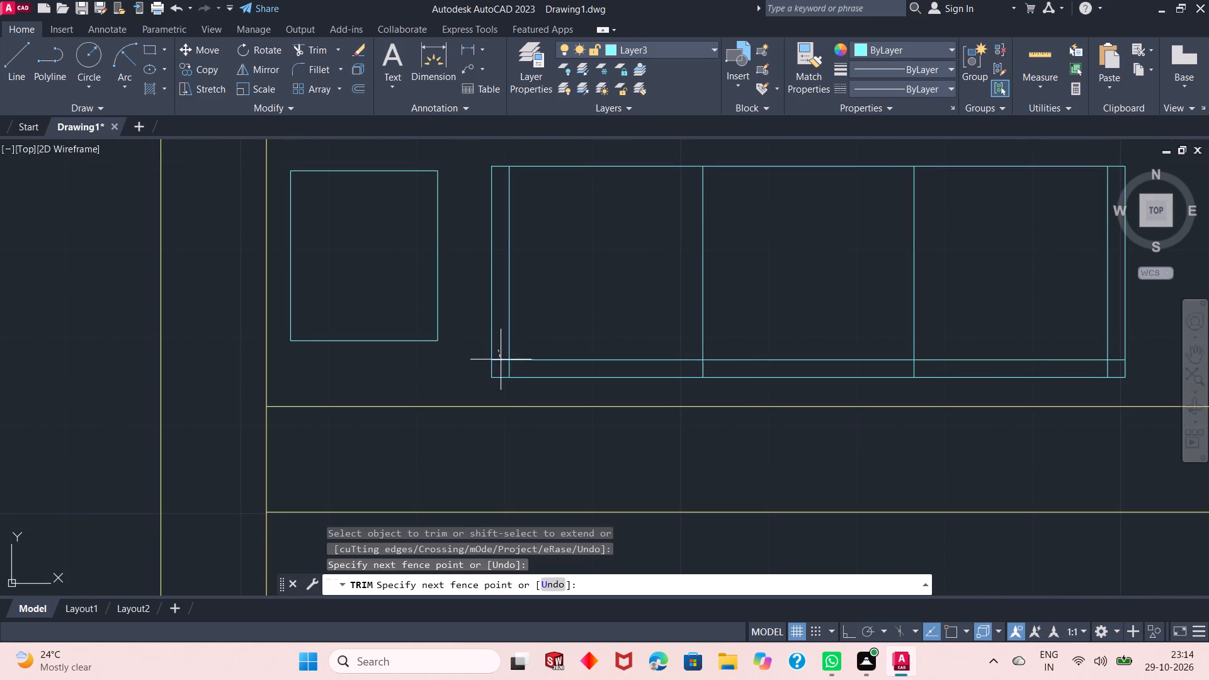
pyautogui.moveTo(501, 363); pyautogui.dragTo(512, 370)
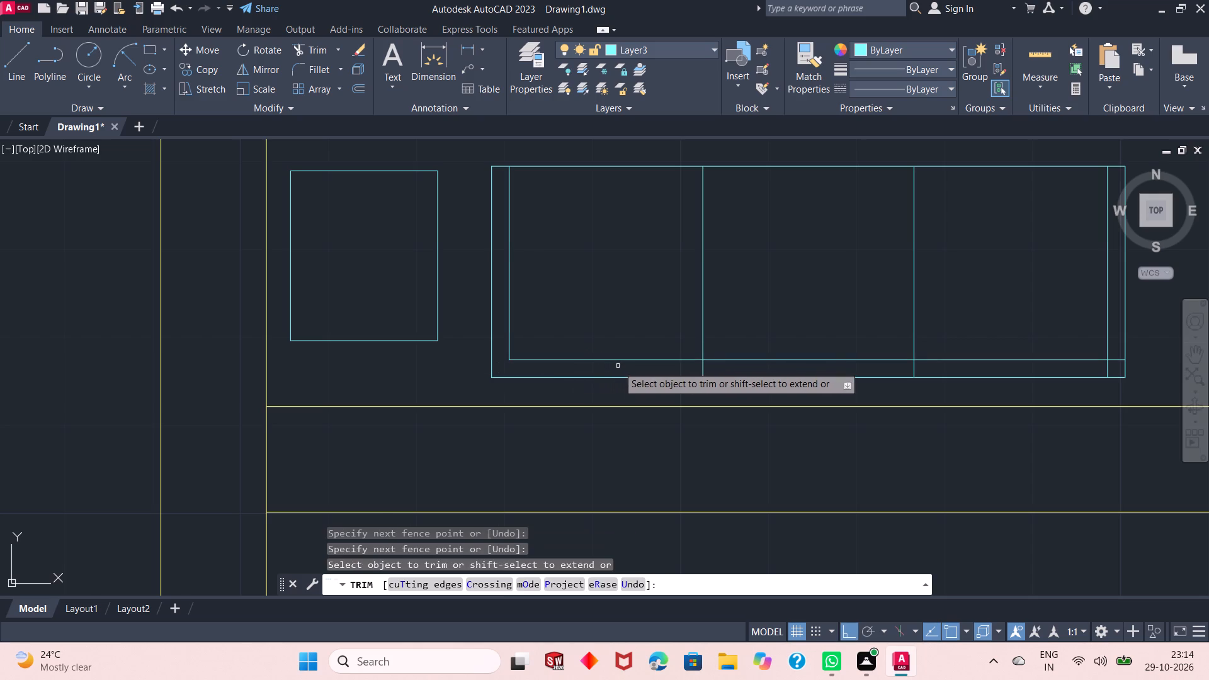
pyautogui.click(623, 367)
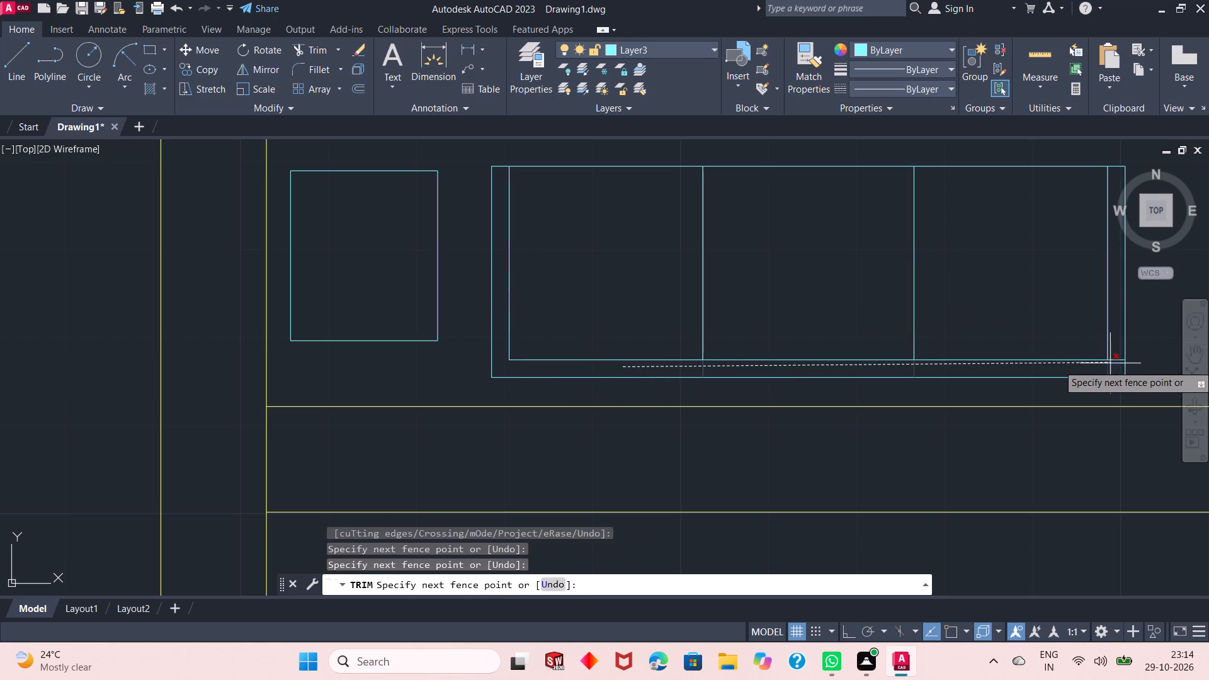
pyautogui.click(1111, 367)
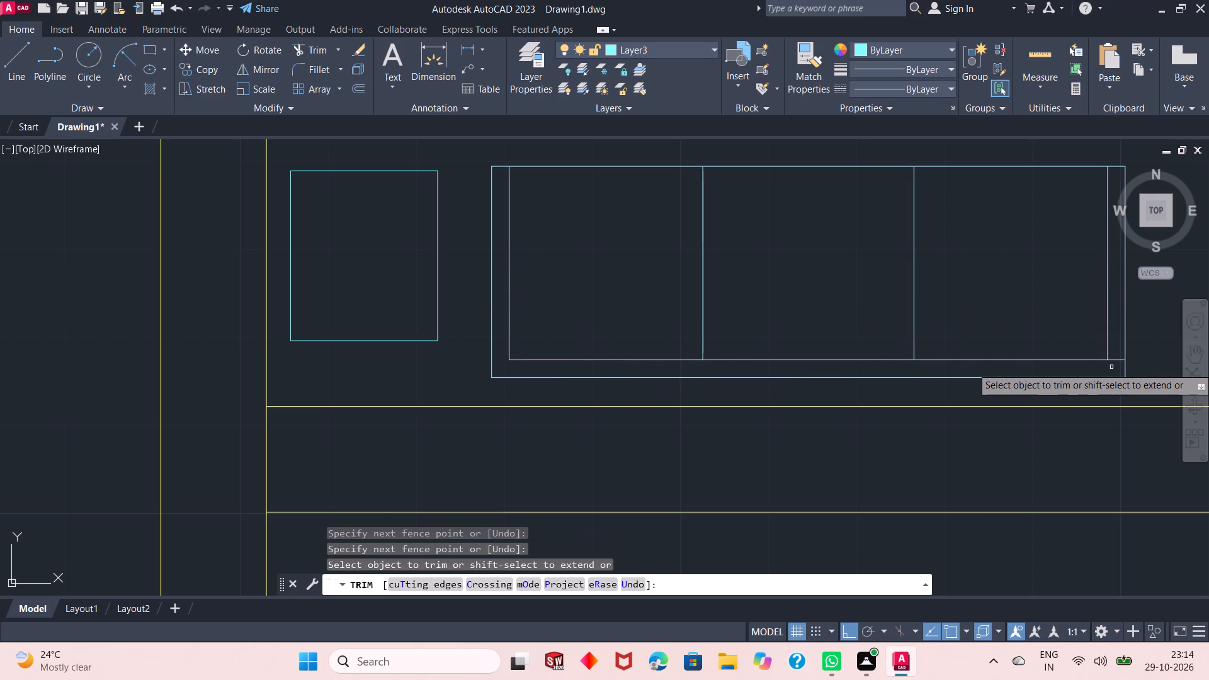
pyautogui.click(1115, 359)
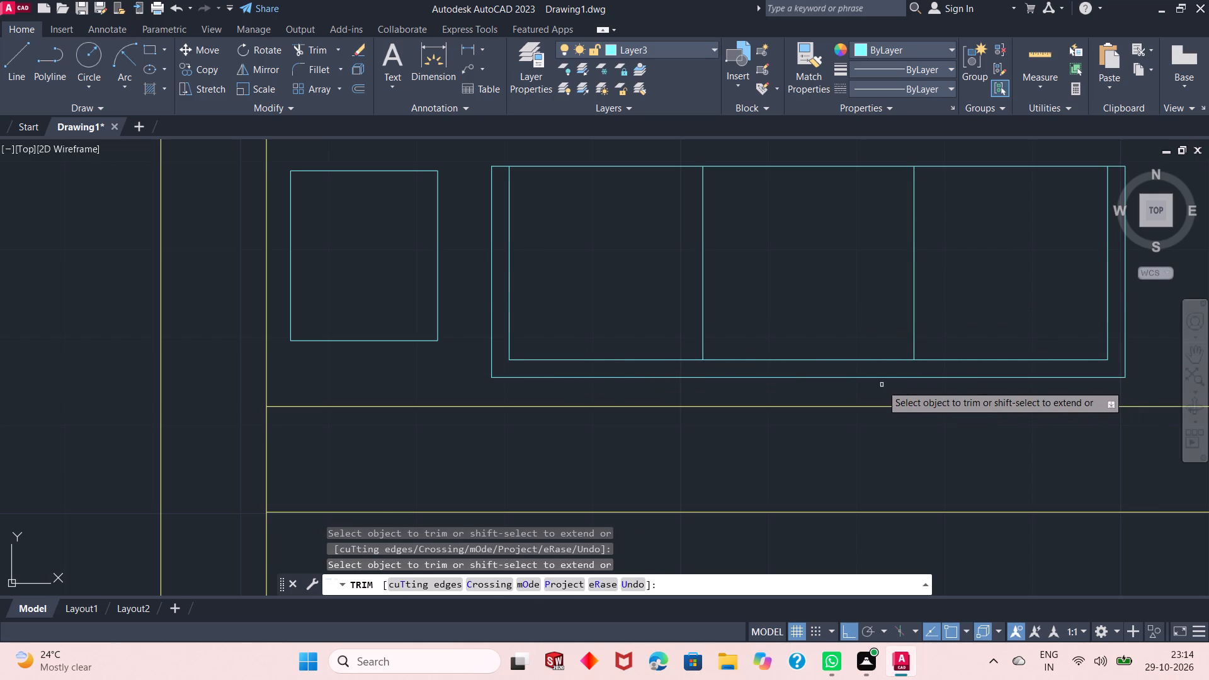
pyautogui.press('space')
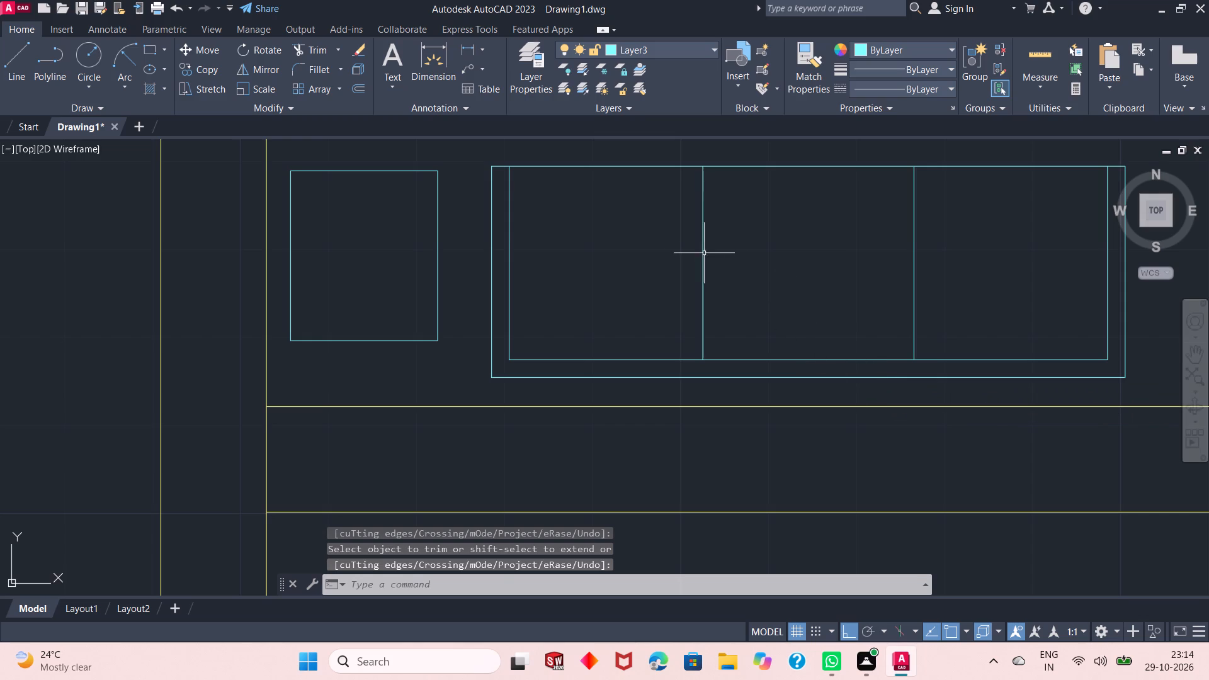
# Fillet the sofa's two outer west corners with a 2" radius.
pyautogui.click(312, 67)
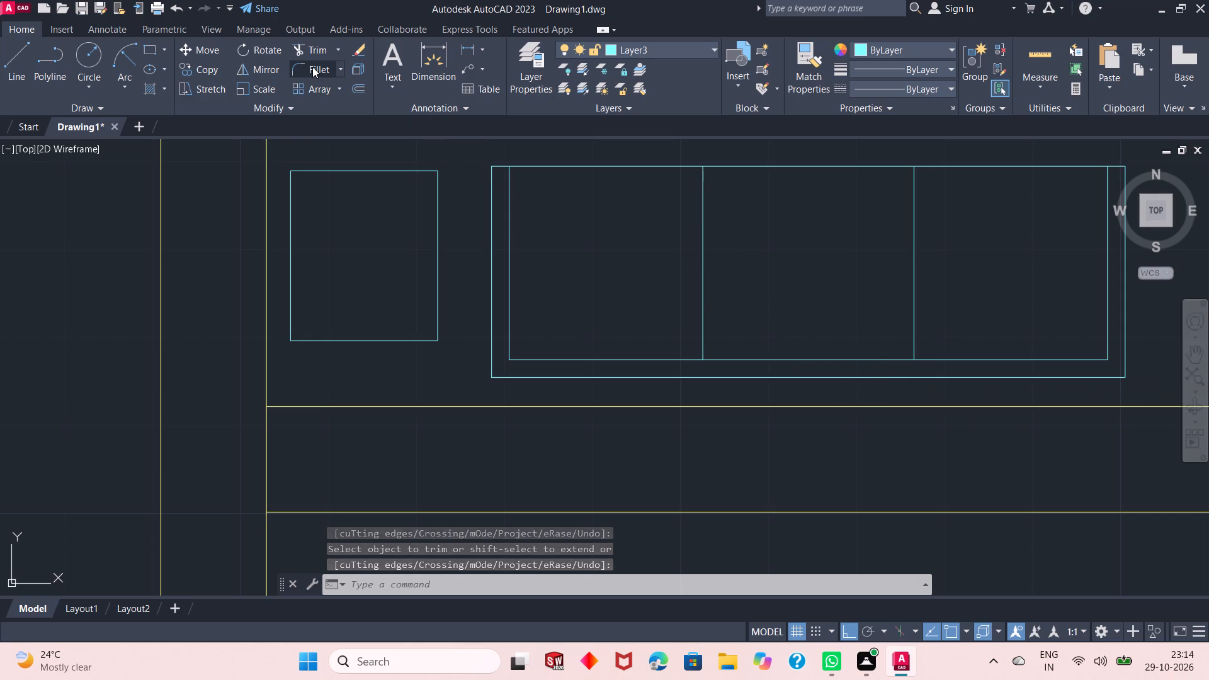
pyautogui.click(622, 582)
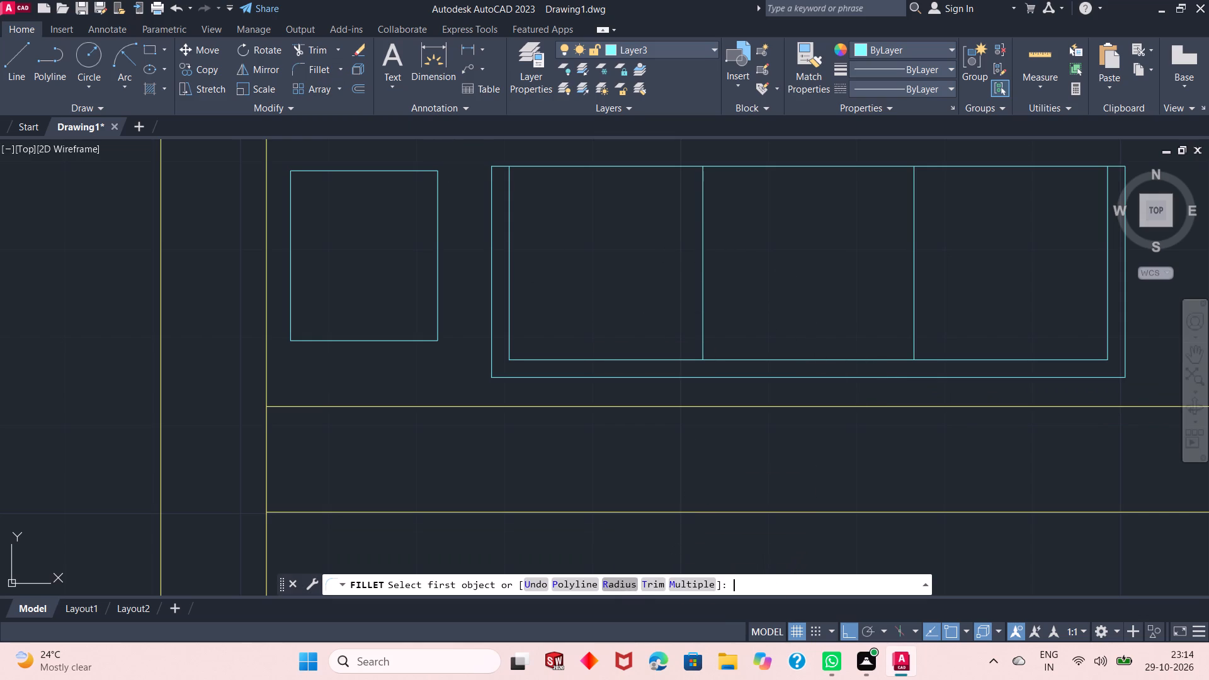
pyautogui.press('2')
pyautogui.press('Return')
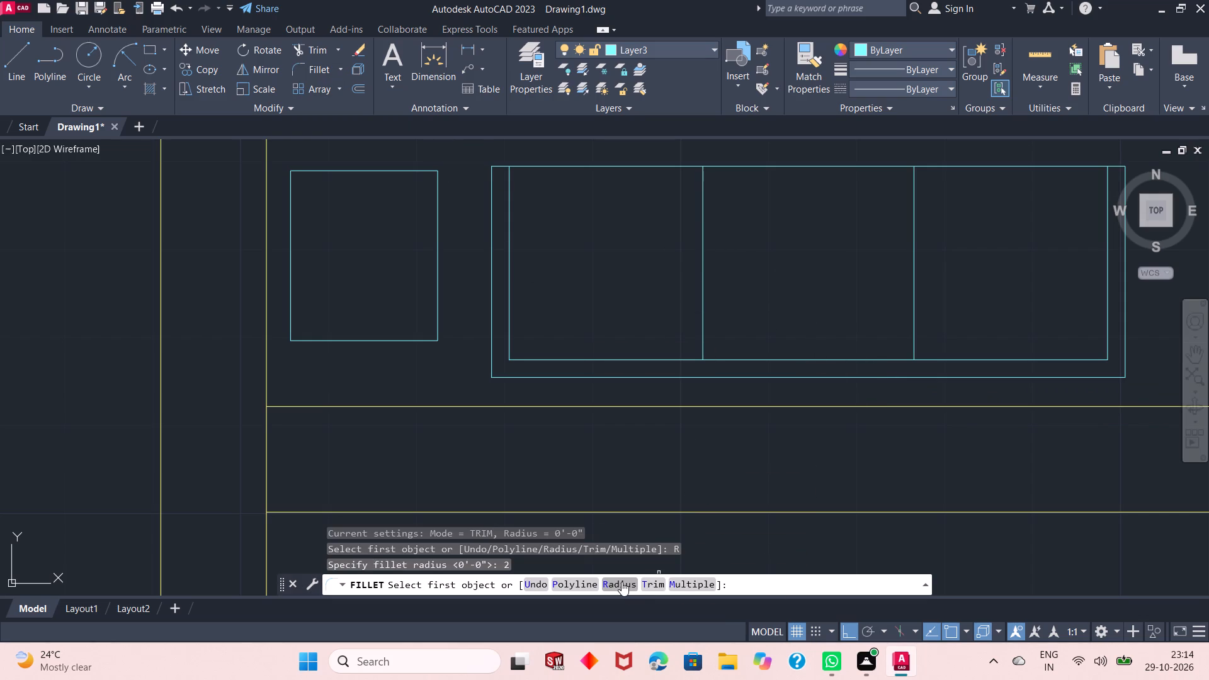
pyautogui.moveTo(492, 372); pyautogui.dragTo(499, 377)
pyautogui.click(499, 377)
pyautogui.press('space')
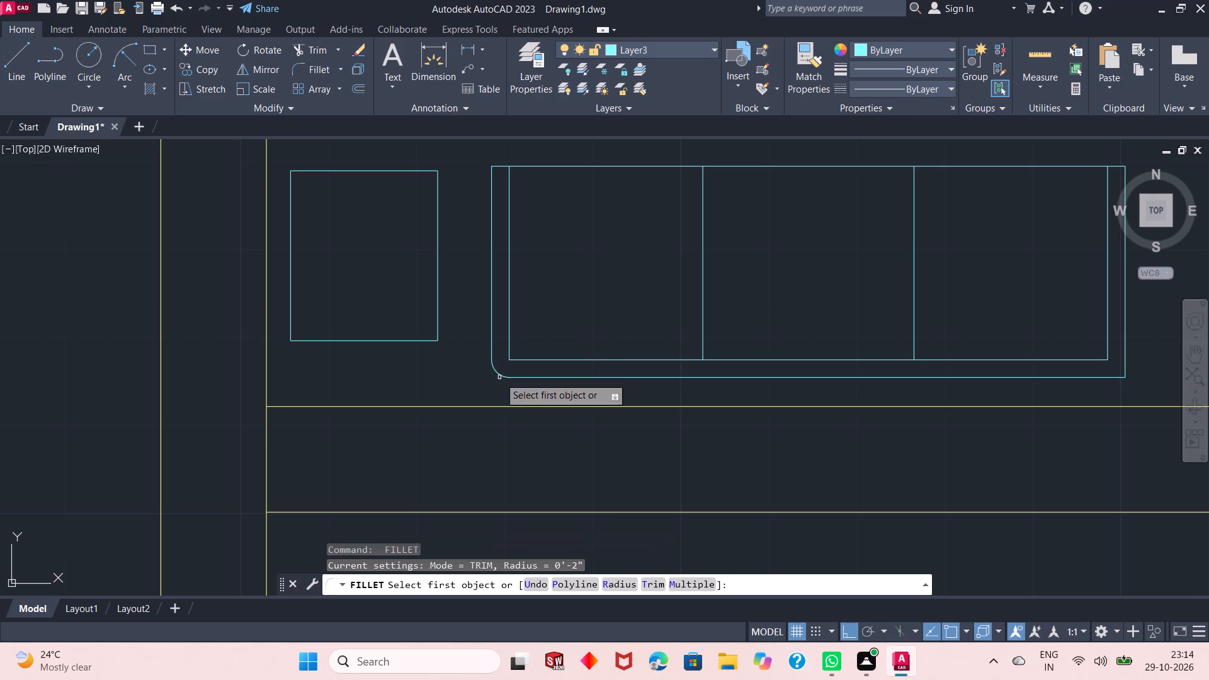
pyautogui.click(497, 166)
pyautogui.click(492, 175)
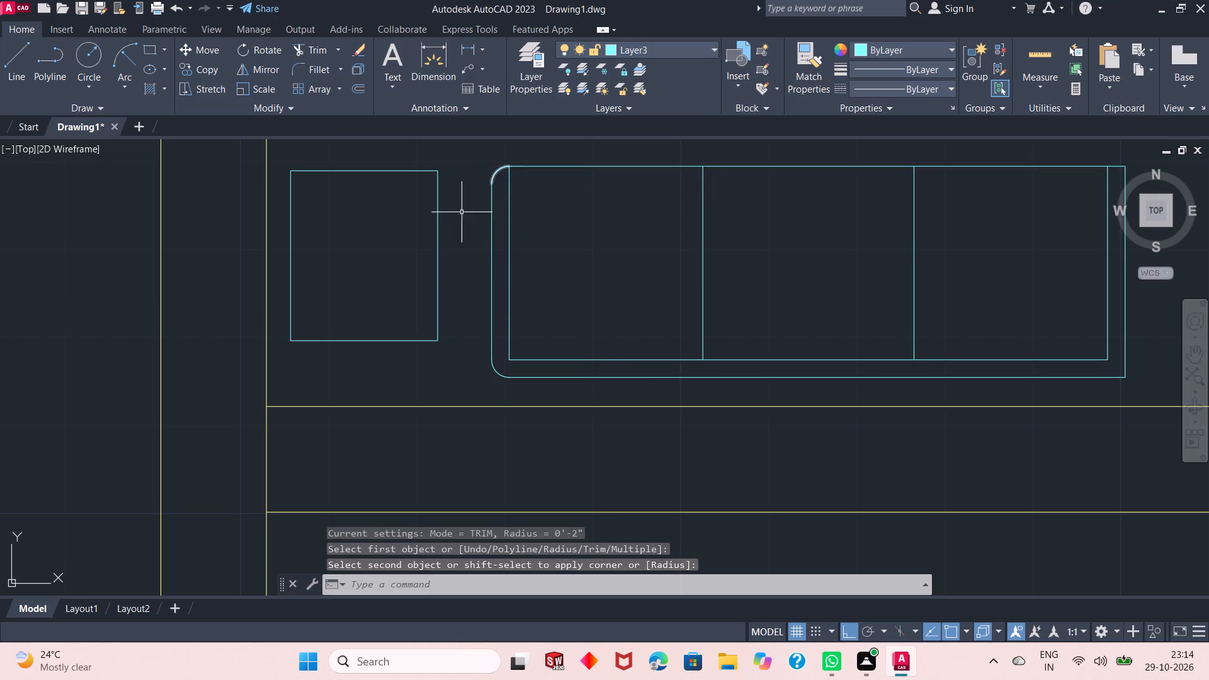
# Fillet the sofa's two outer east corners with the same 2" radius.
pyautogui.keyDown('ctrl'); pyautogui.scroll(-2, 438, 253); pyautogui.keyUp('ctrl')
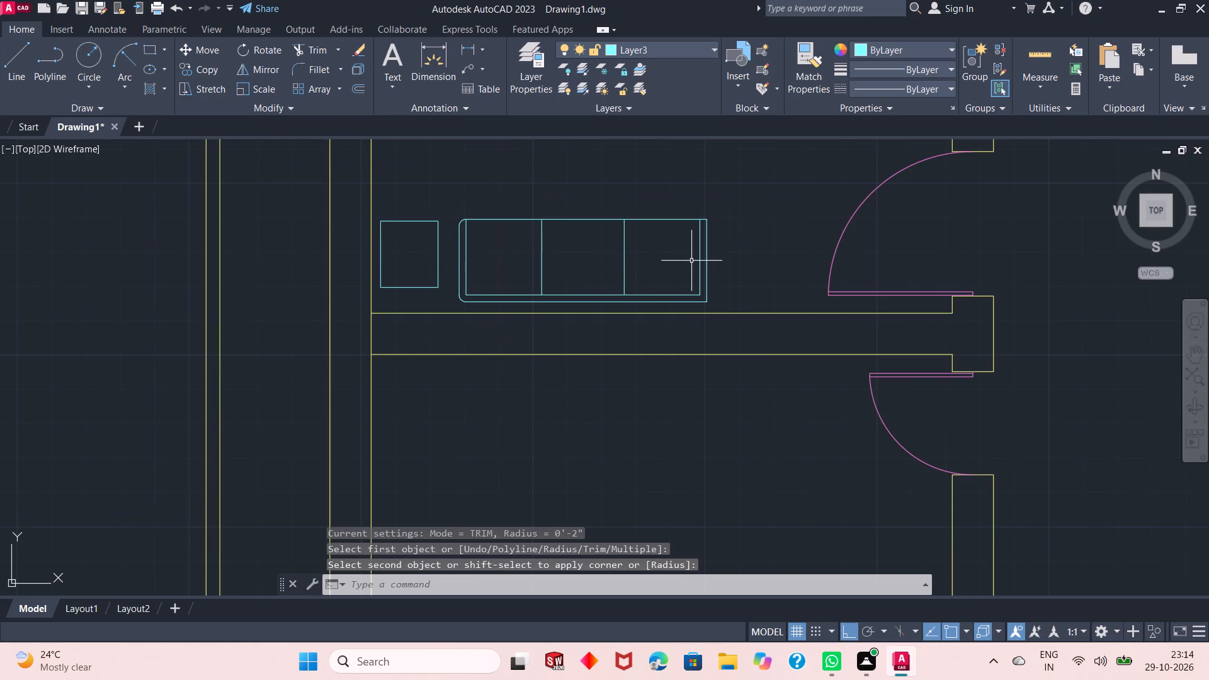
pyautogui.keyDown('ctrl'); pyautogui.scroll(1, 691, 261); pyautogui.keyUp('ctrl')
pyautogui.press('space')
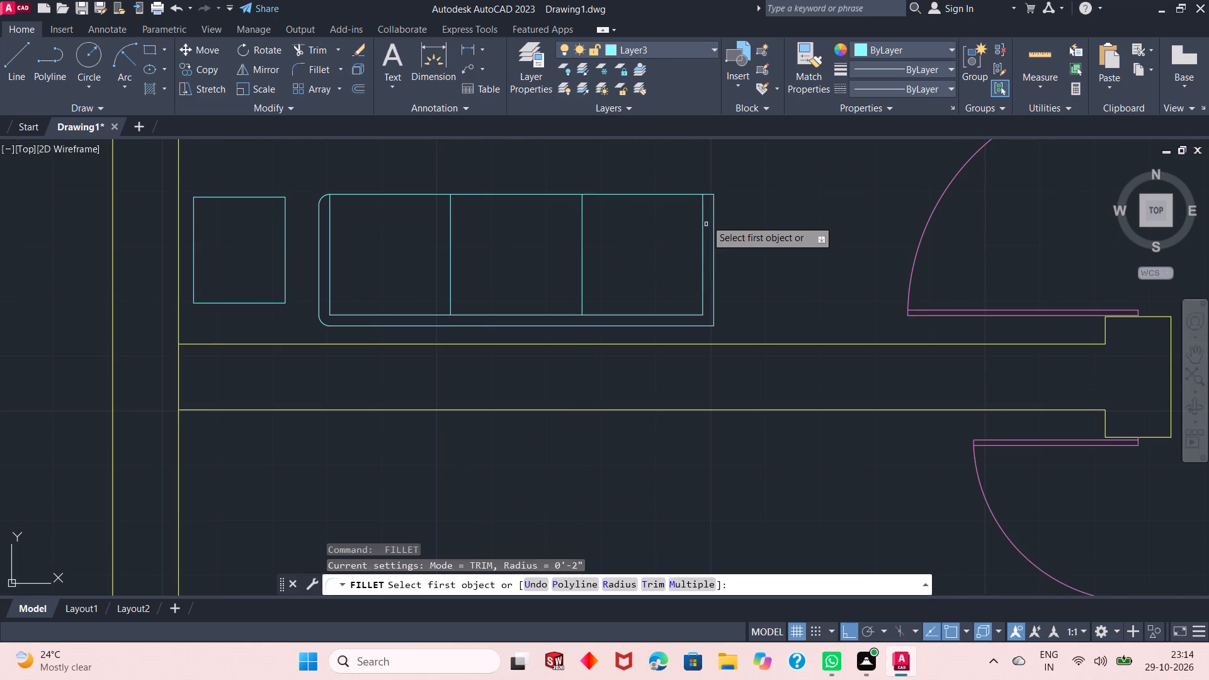
pyautogui.click(708, 193)
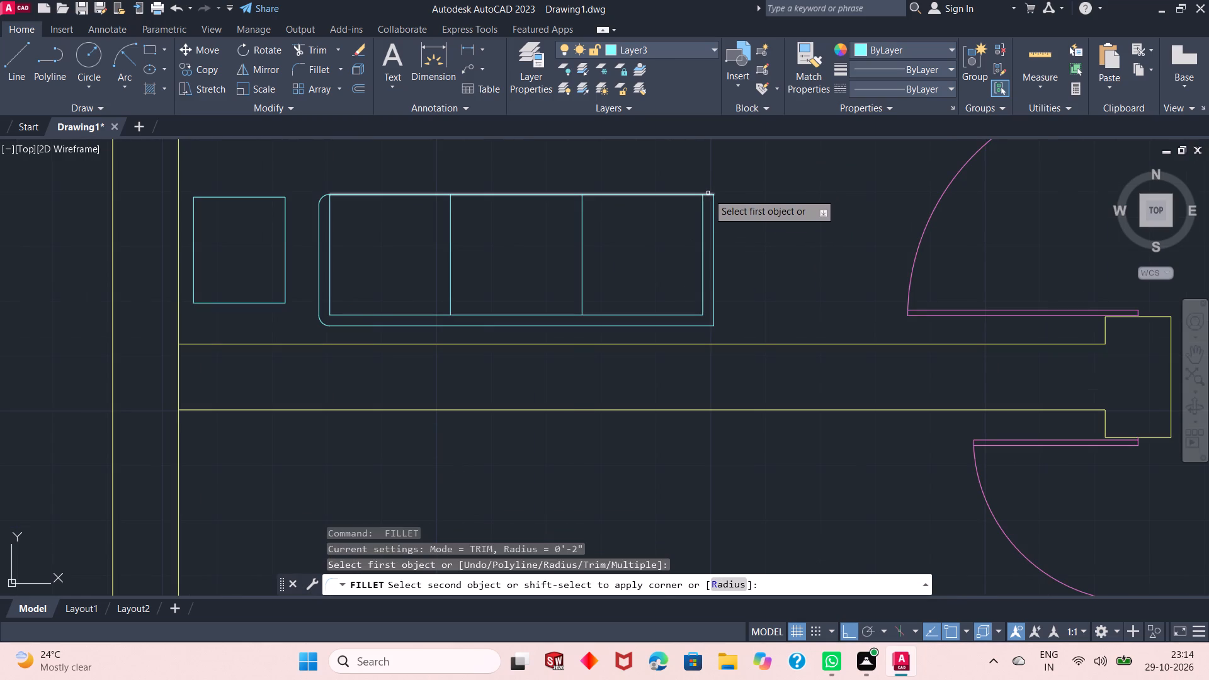
pyautogui.click(715, 208)
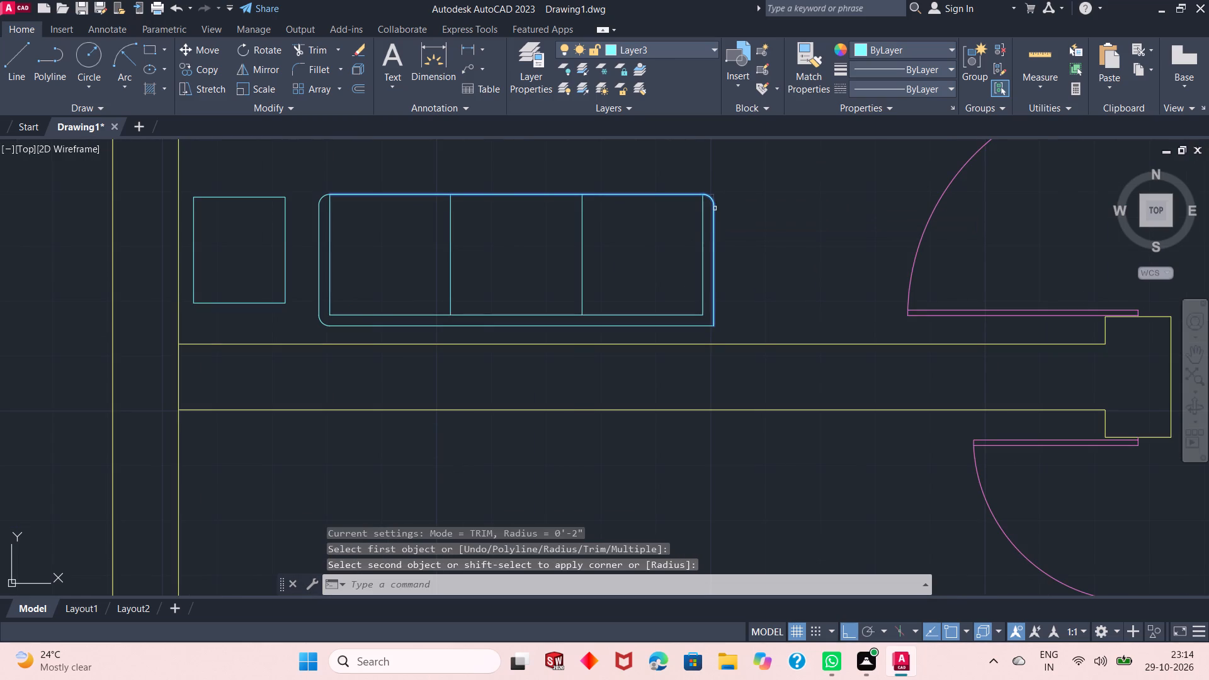
pyautogui.press('space')
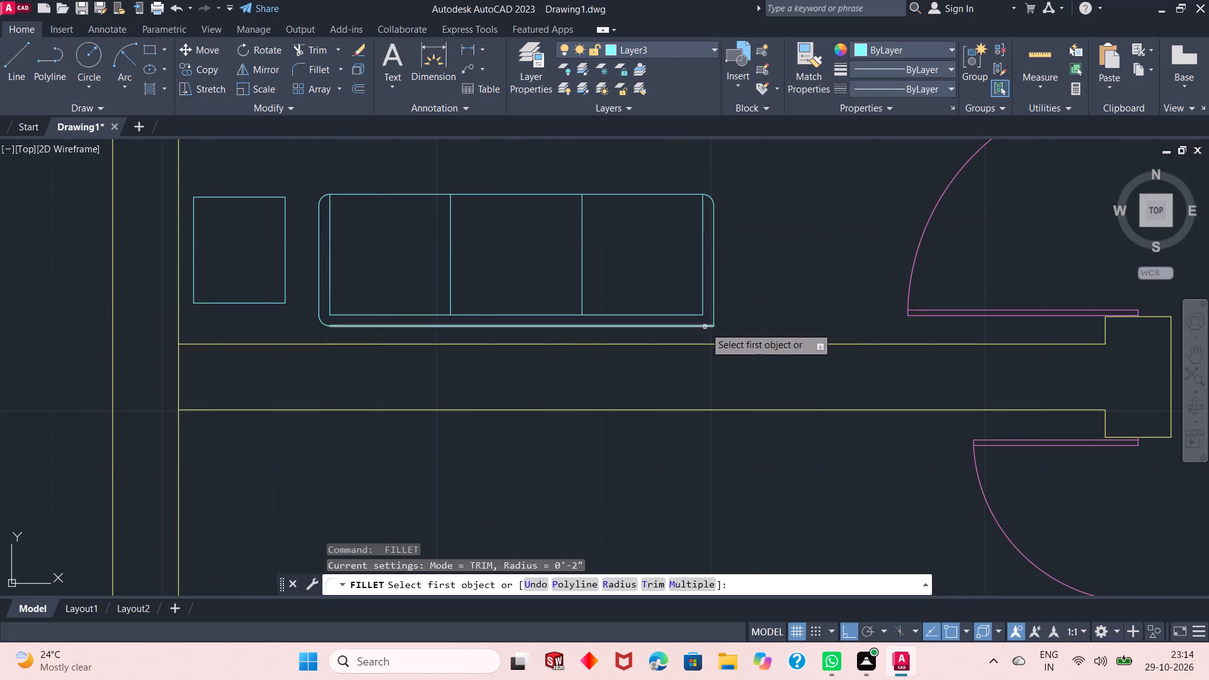
pyautogui.click(704, 327)
pyautogui.click(715, 319)
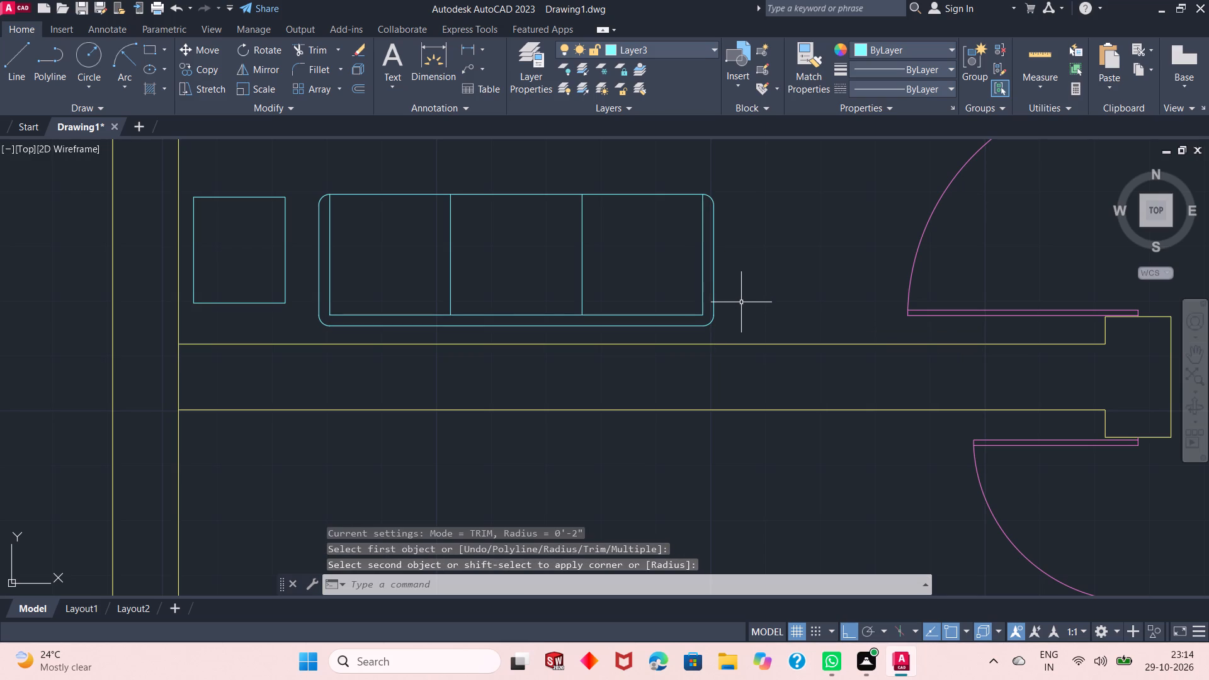
# Fillet the sofa's two inner south corners, where the backrest line meets the armrest lines, with the 2" radius.
pyautogui.press('space')
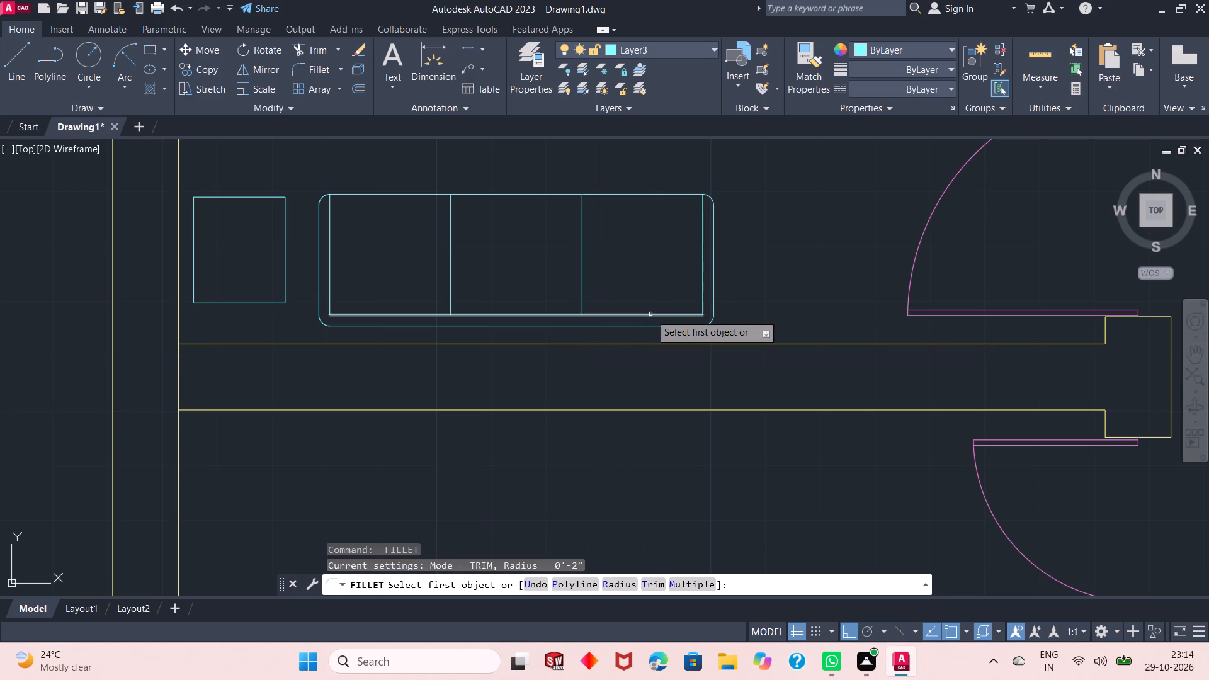
pyautogui.click(671, 314)
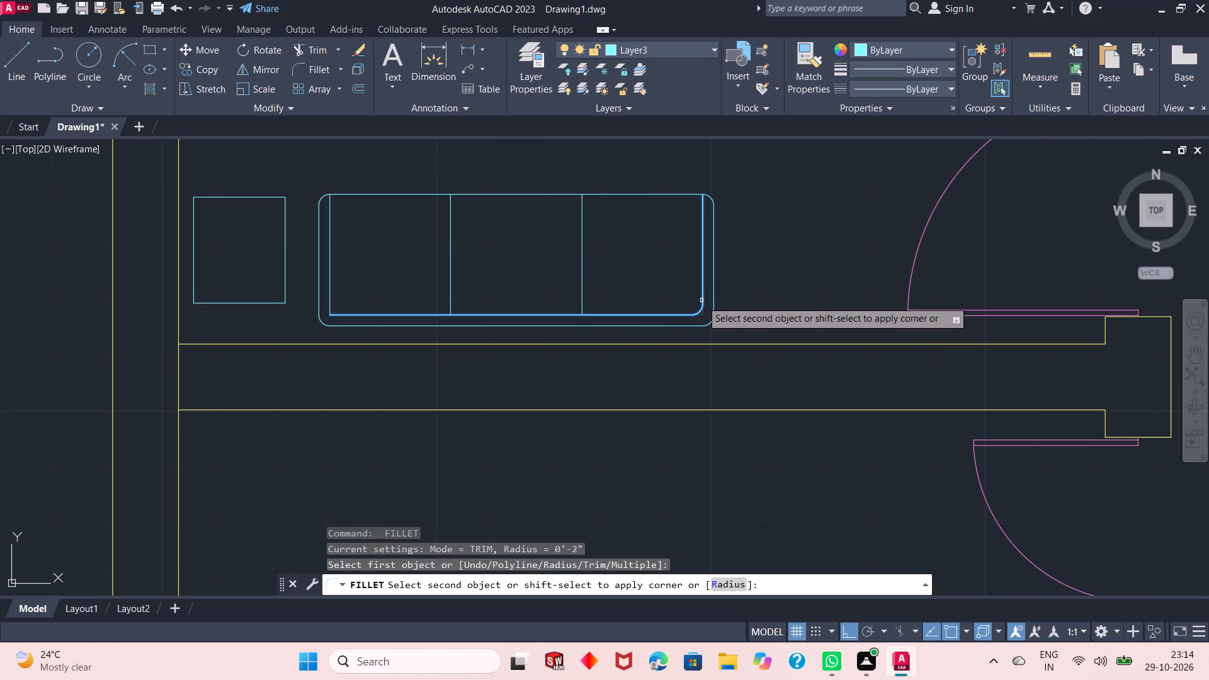
pyautogui.click(701, 300)
pyautogui.press('space')
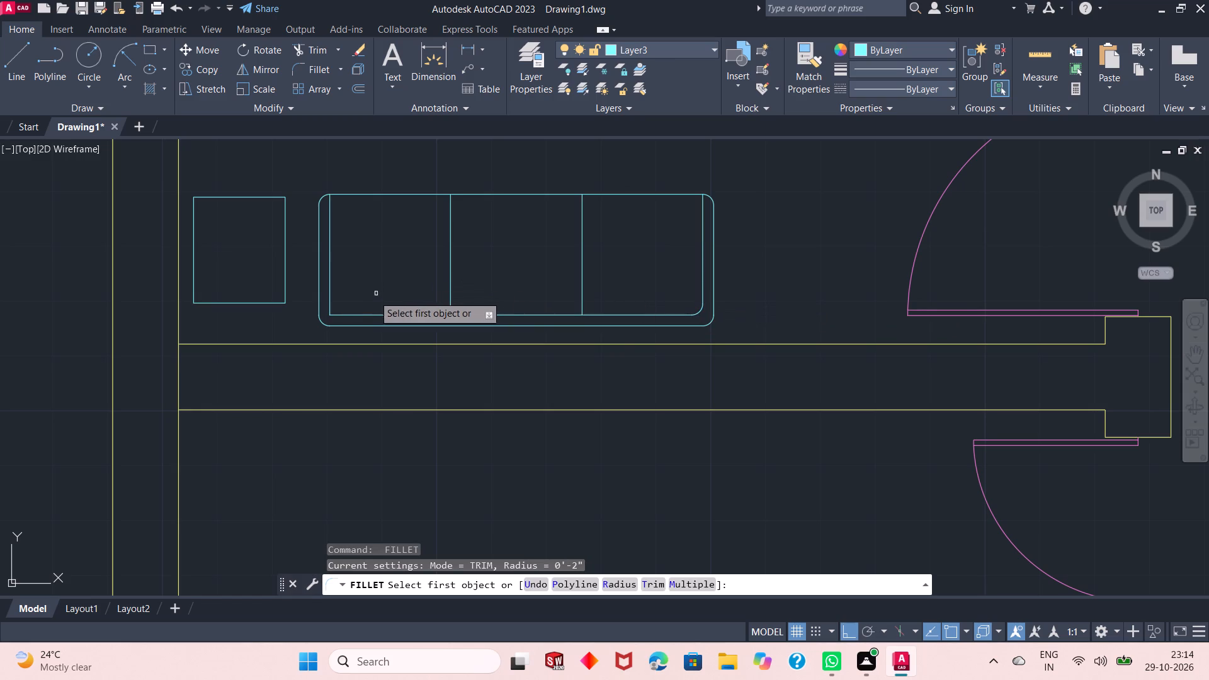
pyautogui.click(329, 305)
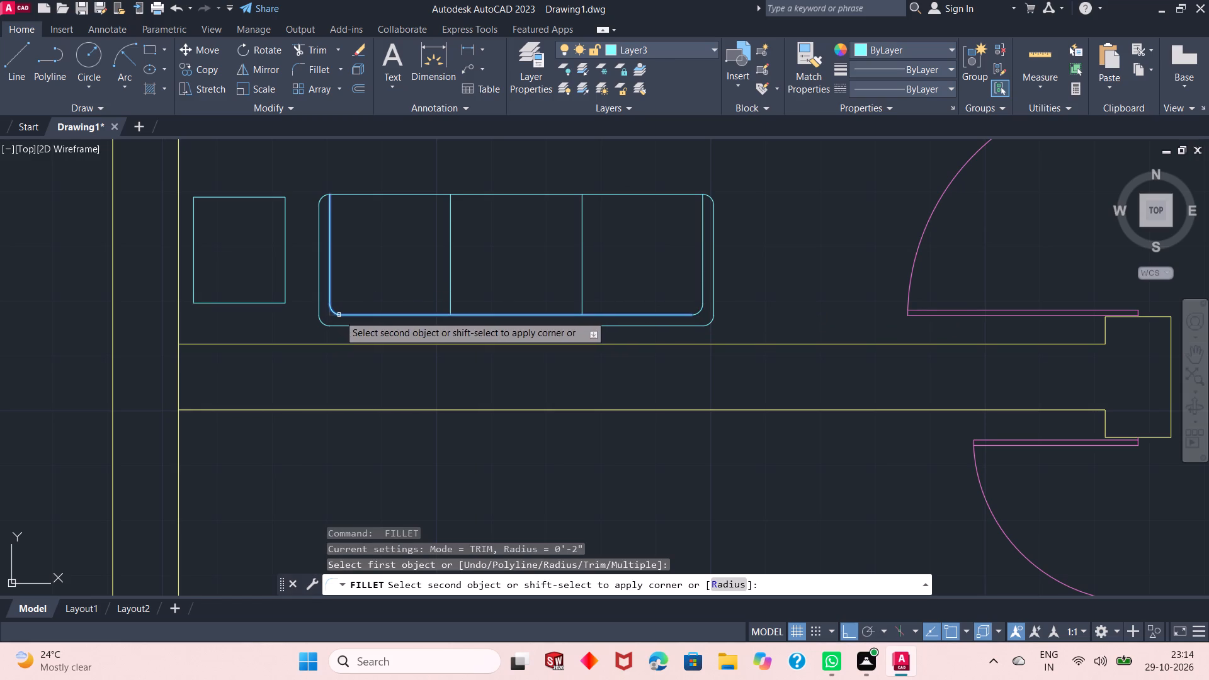
pyautogui.click(339, 315)
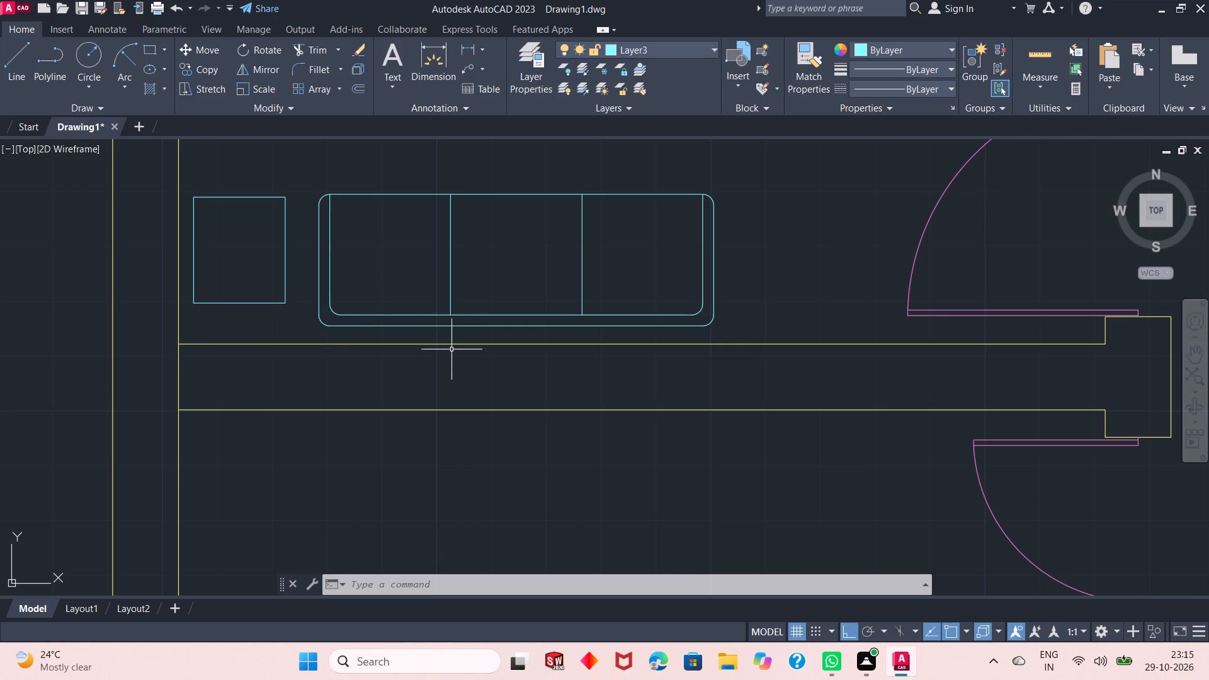
# Fillet the west seat's front corner between the sofa's north edge and the west divider with the 2" radius.
pyautogui.press('space')
pyautogui.click(437, 195)
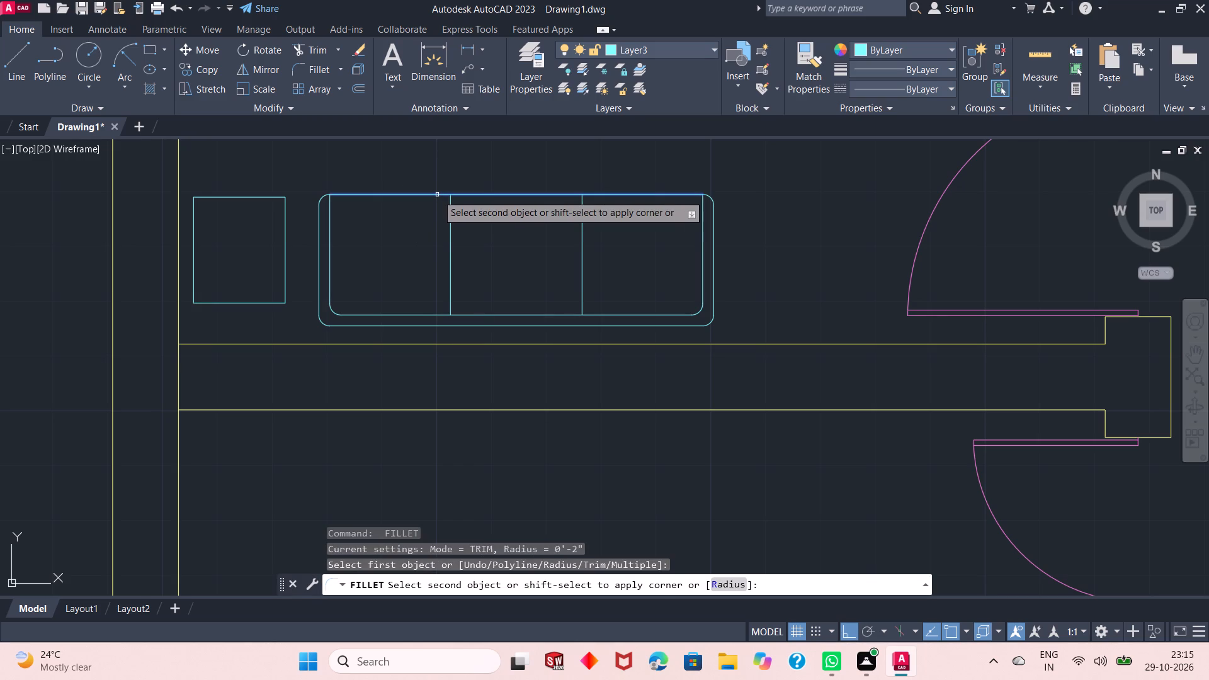
pyautogui.click(450, 207)
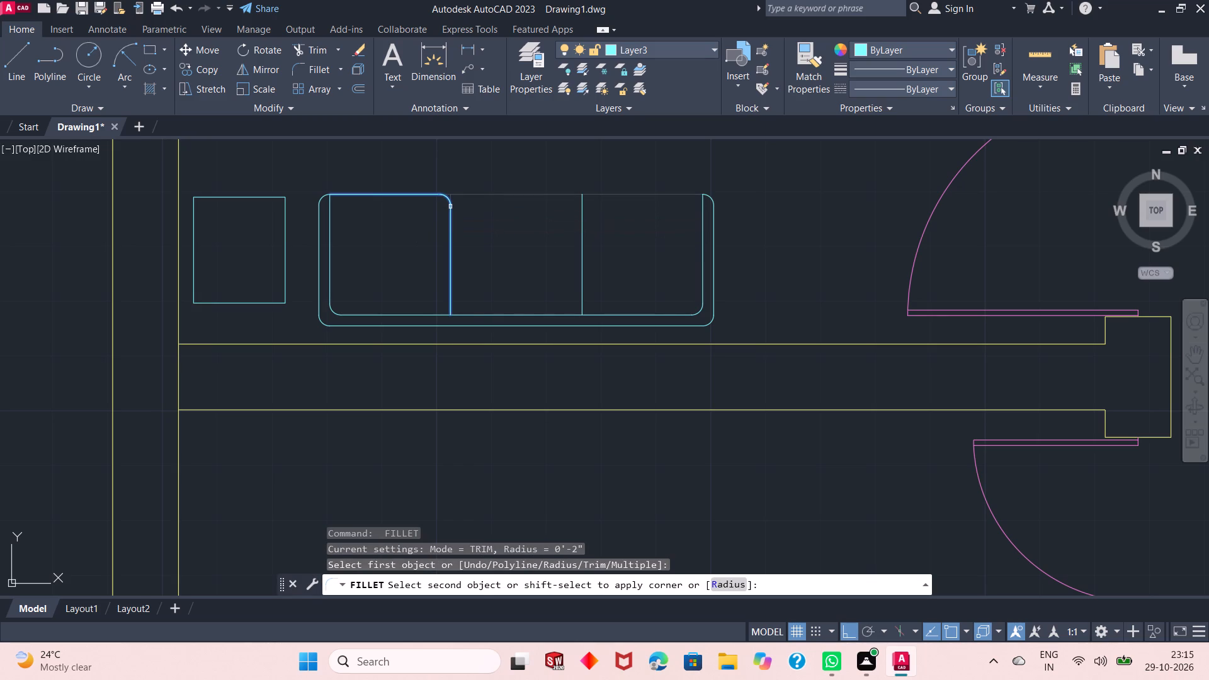
pyautogui.press('space')
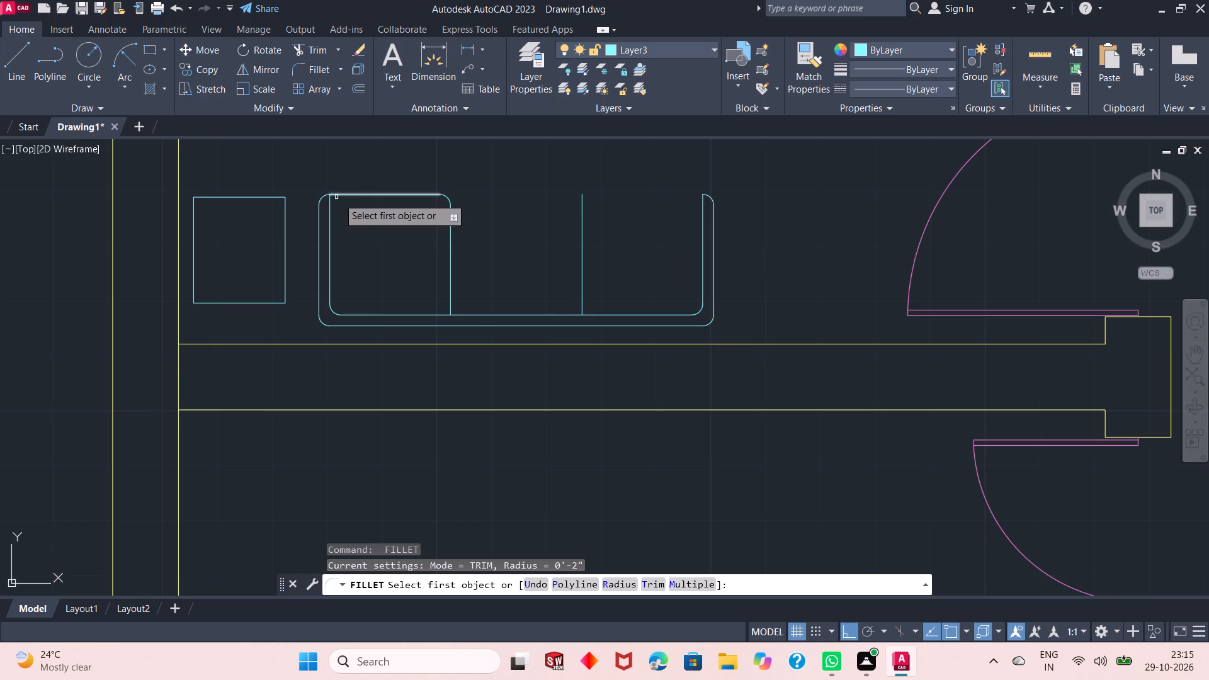
pyautogui.press('Escape')
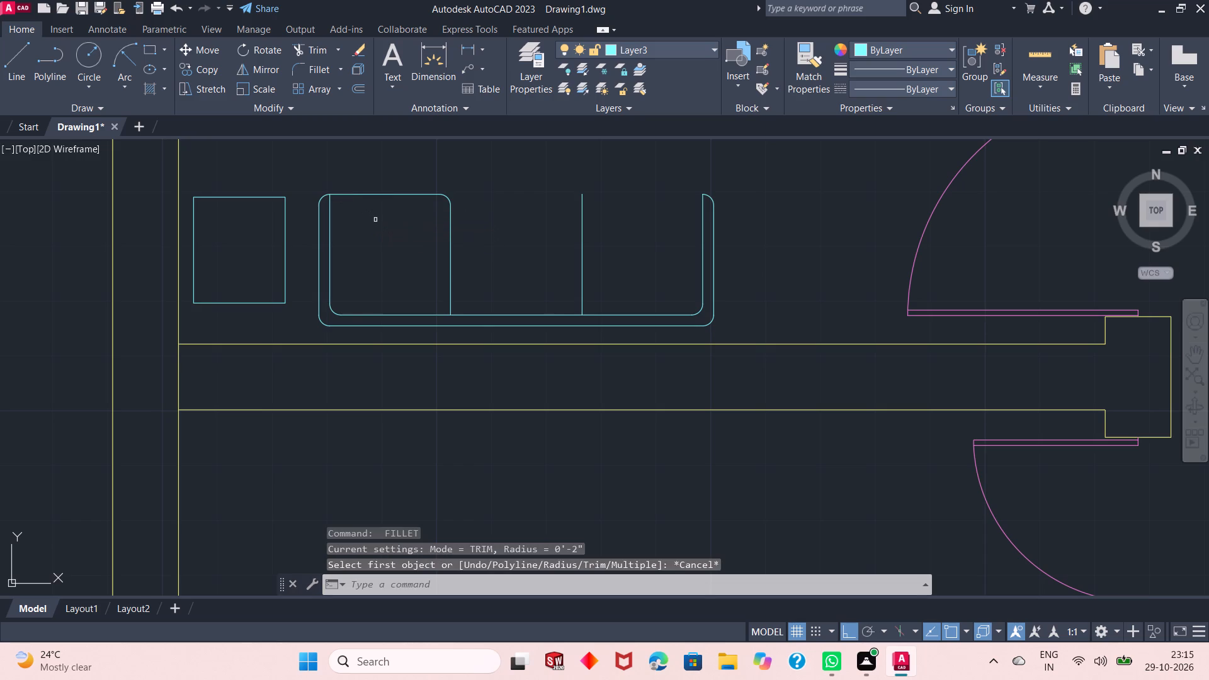
# Redraw the sofa's north edge from the west seat's fillet to the east armrest, and extend the west divider about 2" up to it with a line.
pyautogui.write('l')
pyautogui.press('space')
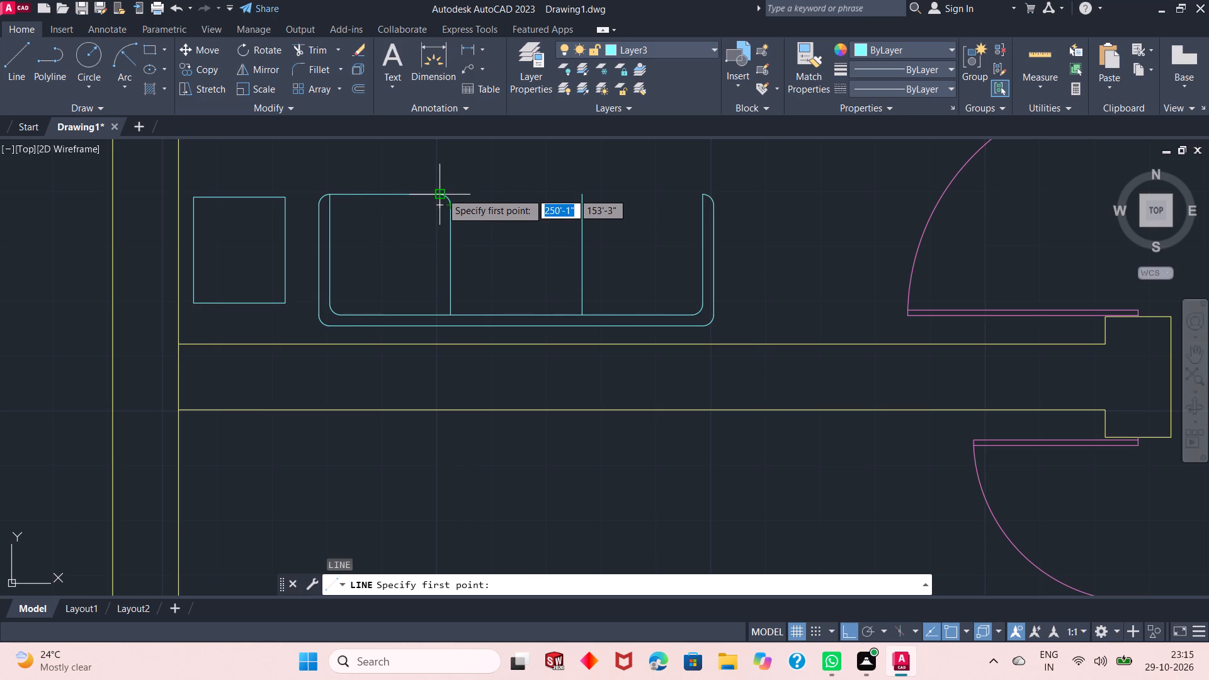
pyautogui.moveTo(441, 193); pyautogui.dragTo(528, 187)
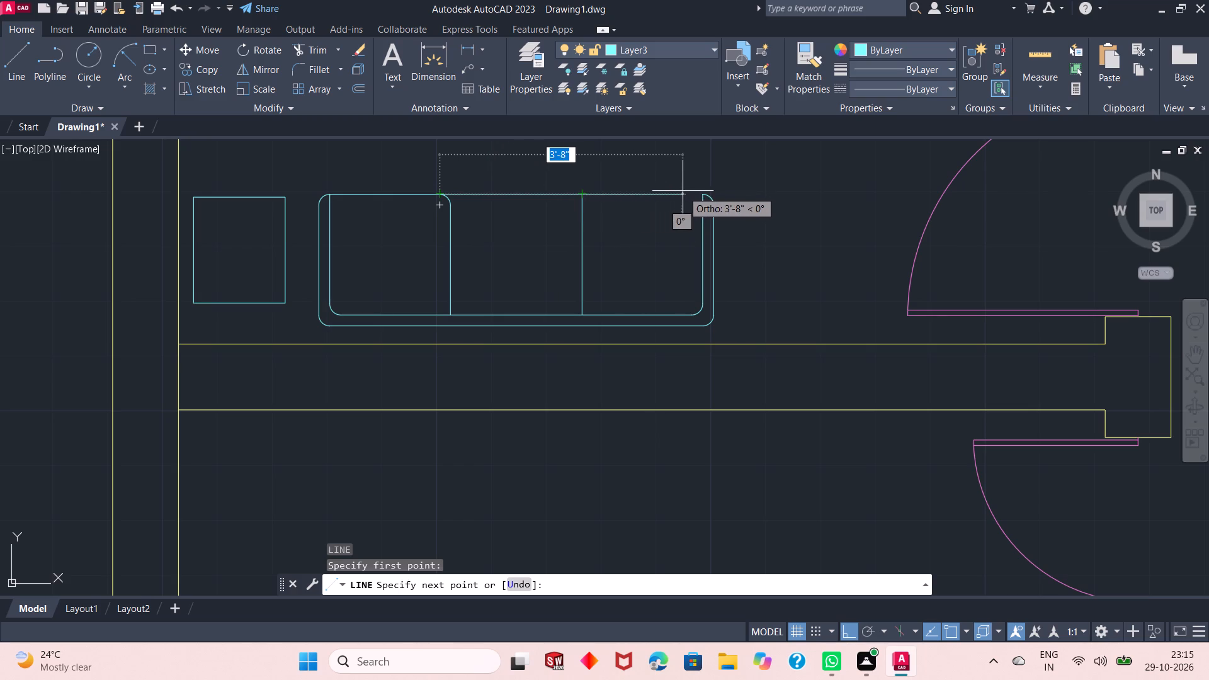
pyautogui.click(700, 195)
pyautogui.press('space')
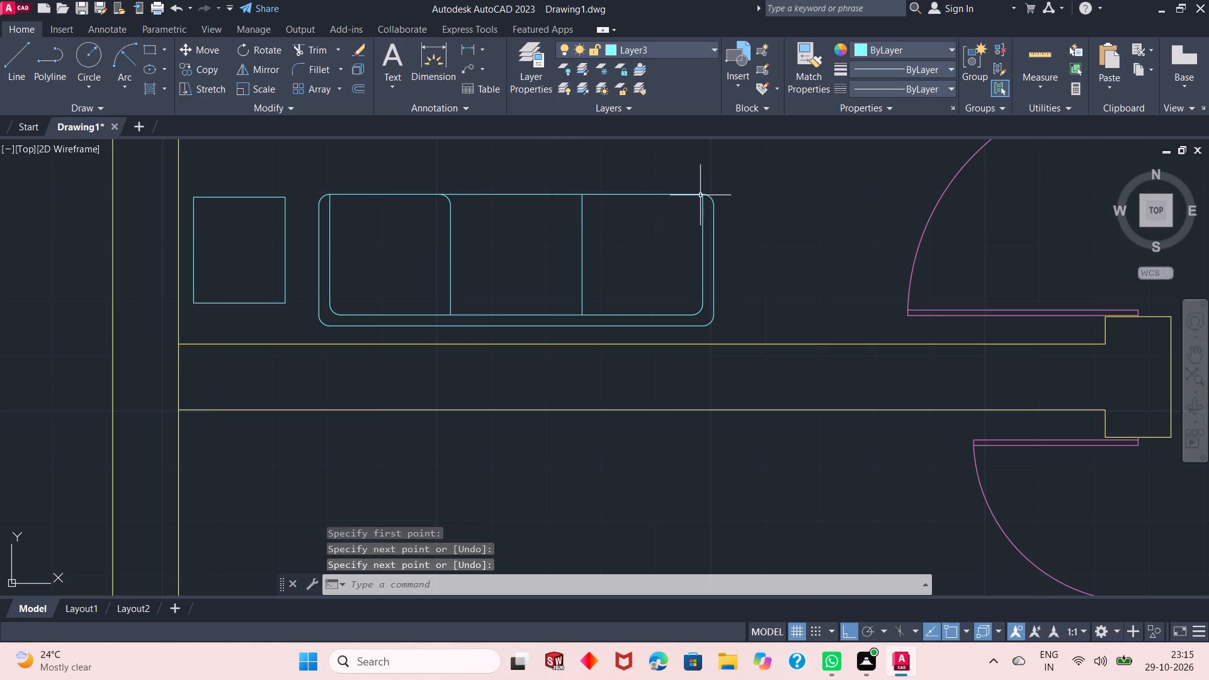
pyautogui.press('space')
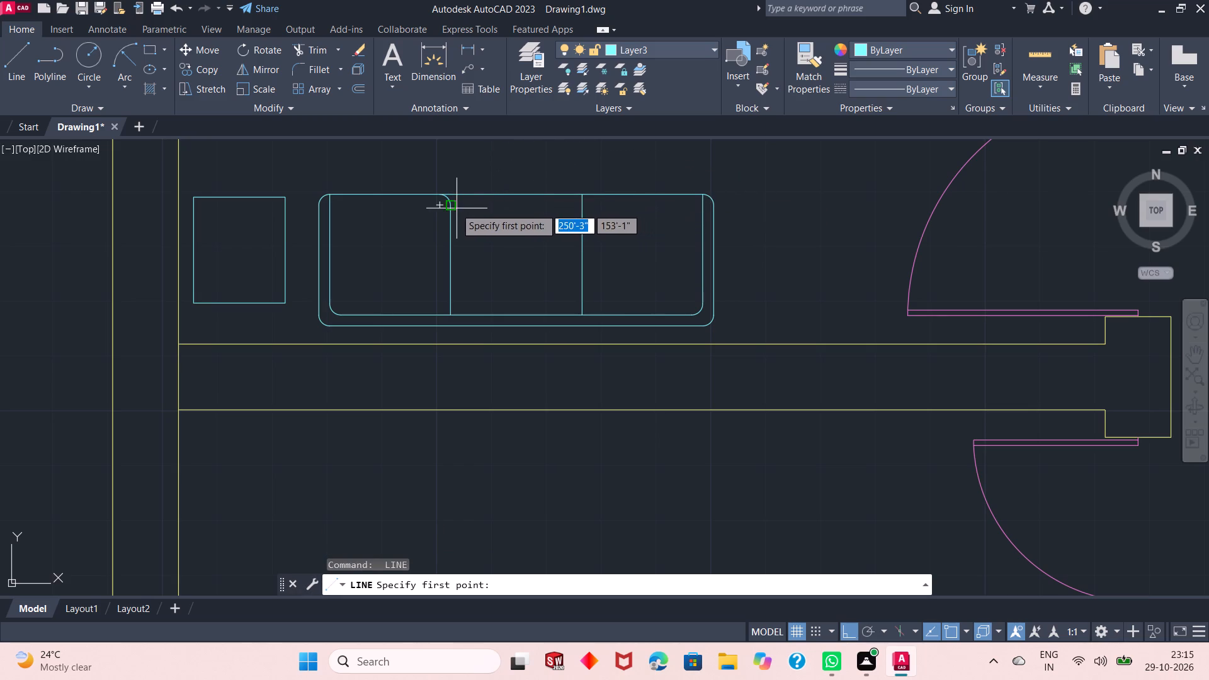
pyautogui.moveTo(451, 205); pyautogui.dragTo(453, 191)
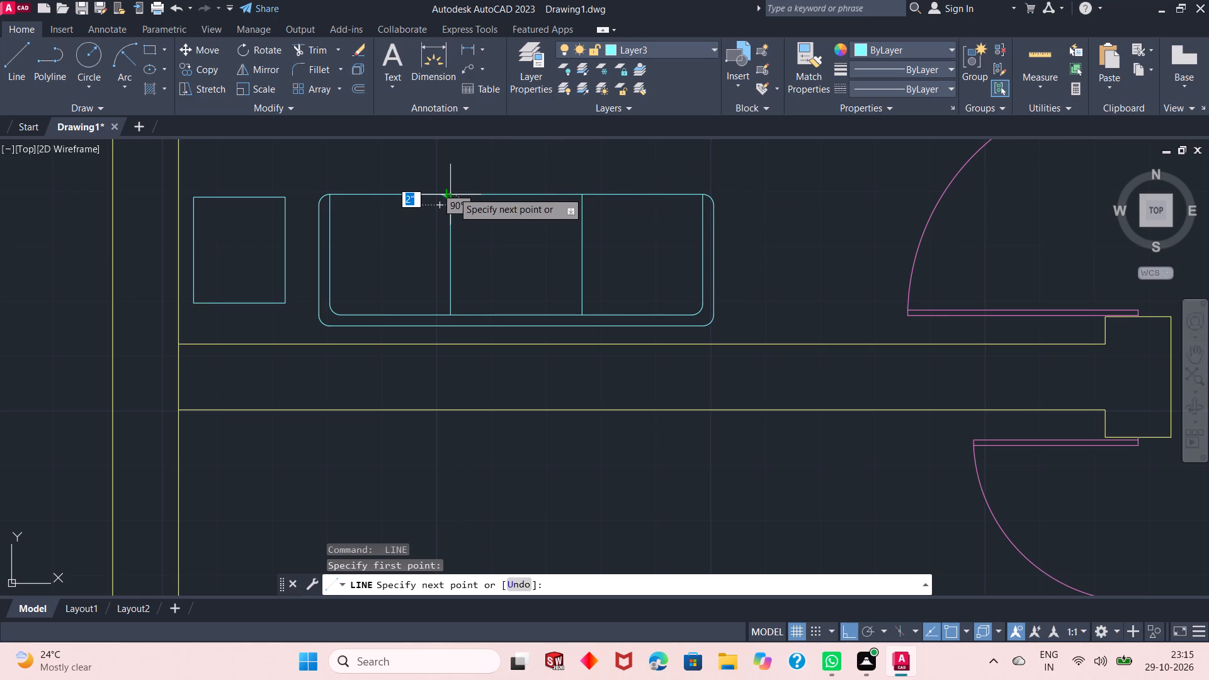
pyautogui.keyDown('ctrl'); pyautogui.scroll(2, 453, 191); pyautogui.keyUp('ctrl')
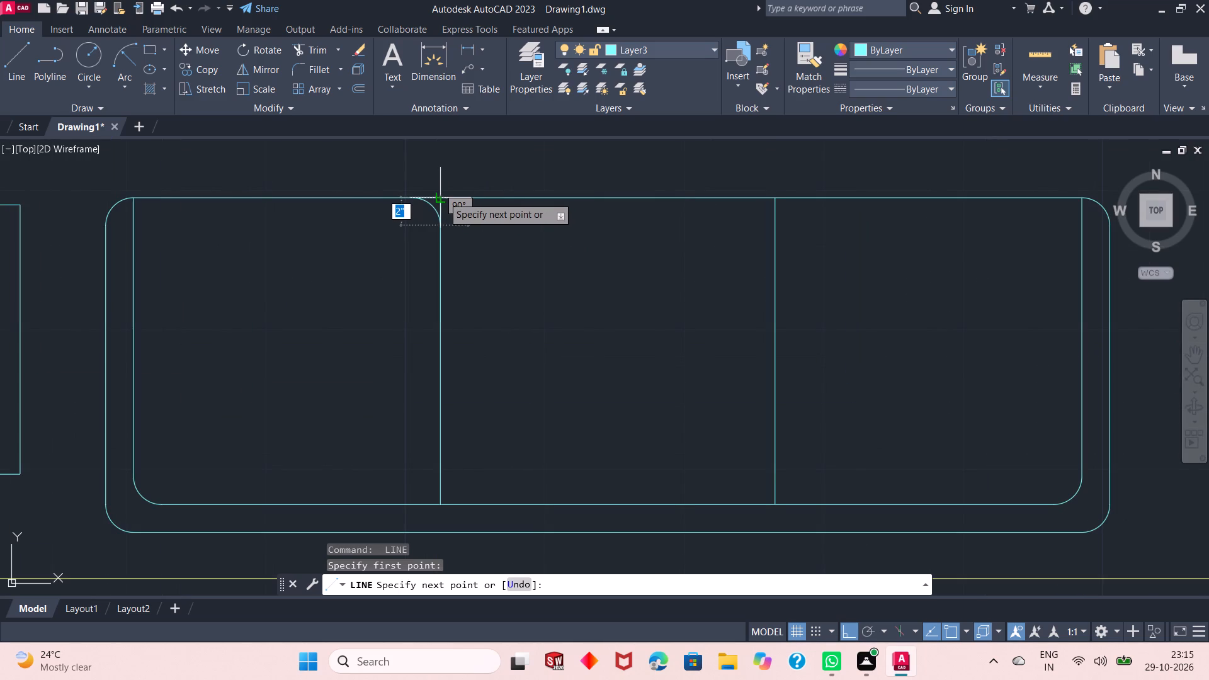
pyautogui.click(443, 196)
pyautogui.press('space')
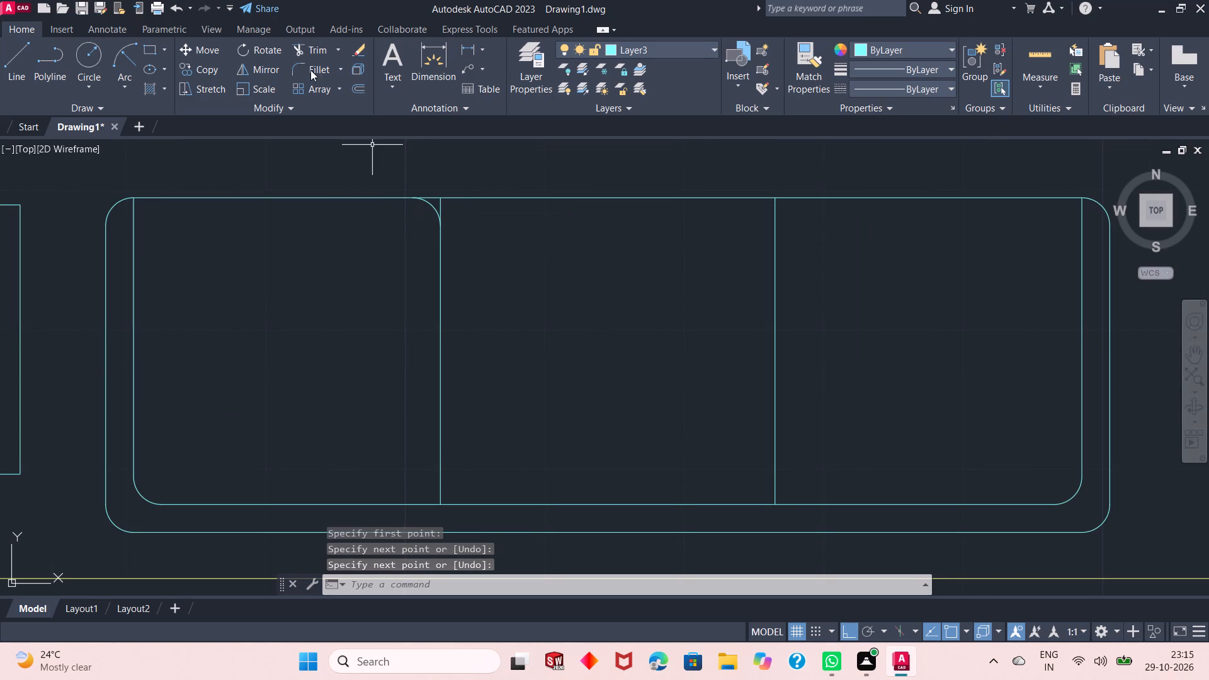
# Fillet the middle seat's two front corners, at the west and east dividers, with the 2" radius.
pyautogui.click(312, 74)
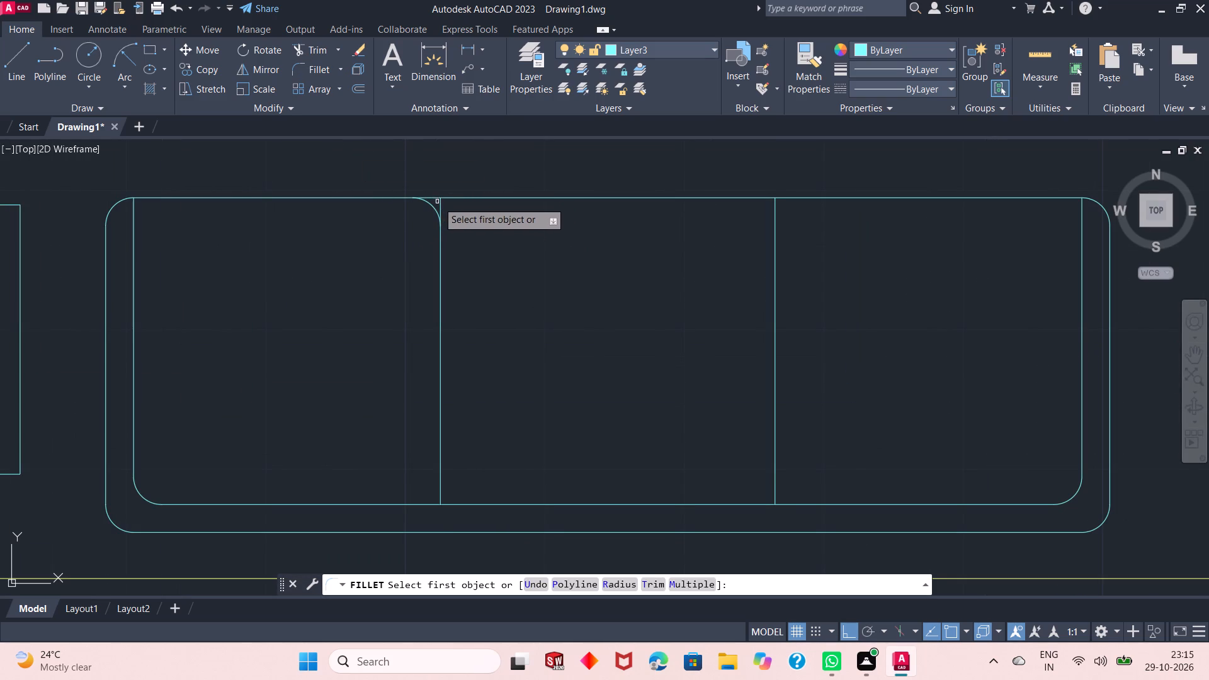
pyautogui.click(440, 204)
pyautogui.click(458, 197)
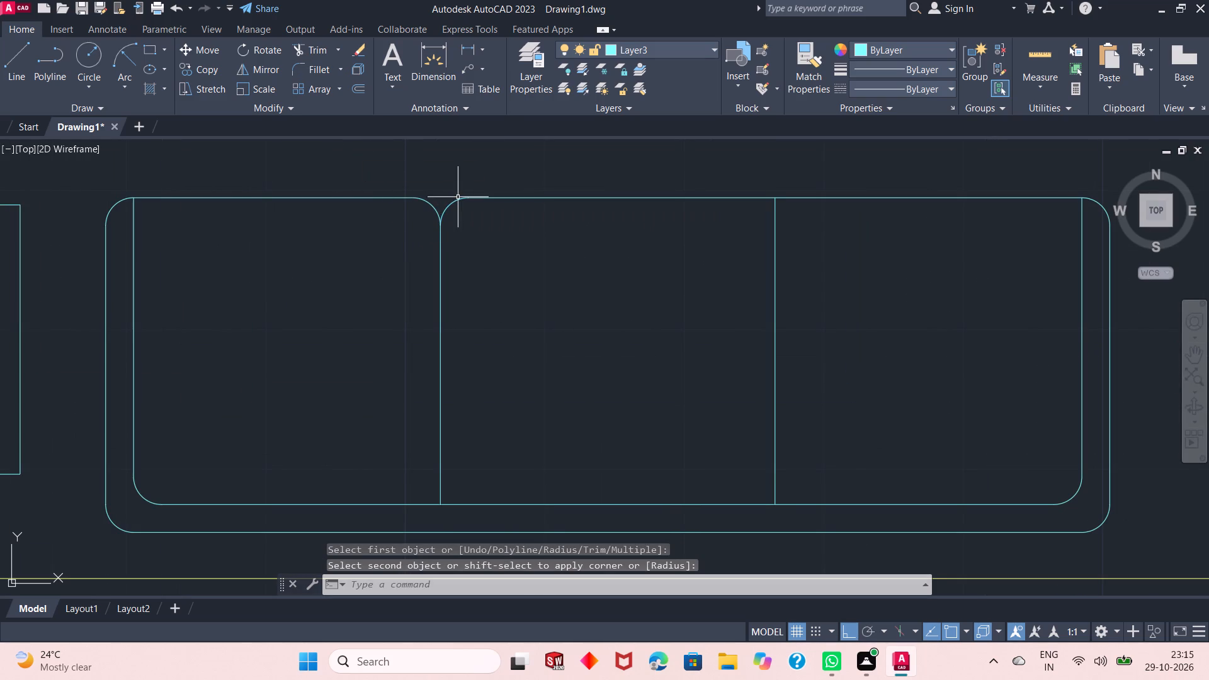
pyautogui.press('space')
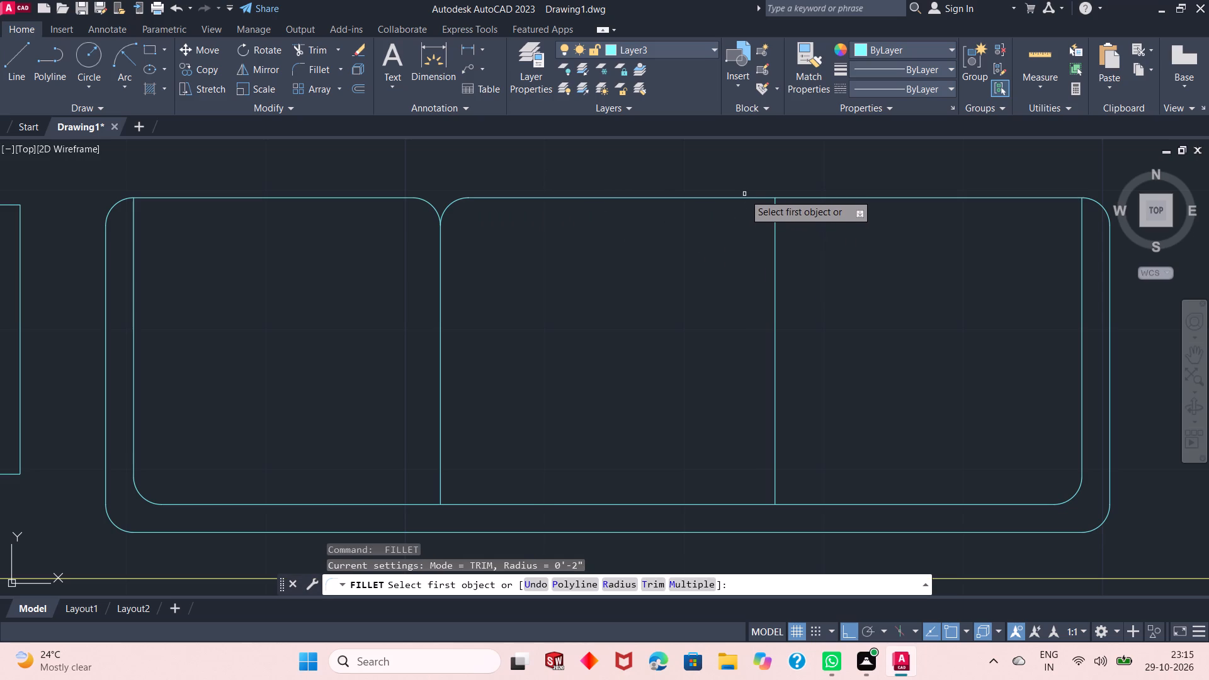
pyautogui.click(747, 200)
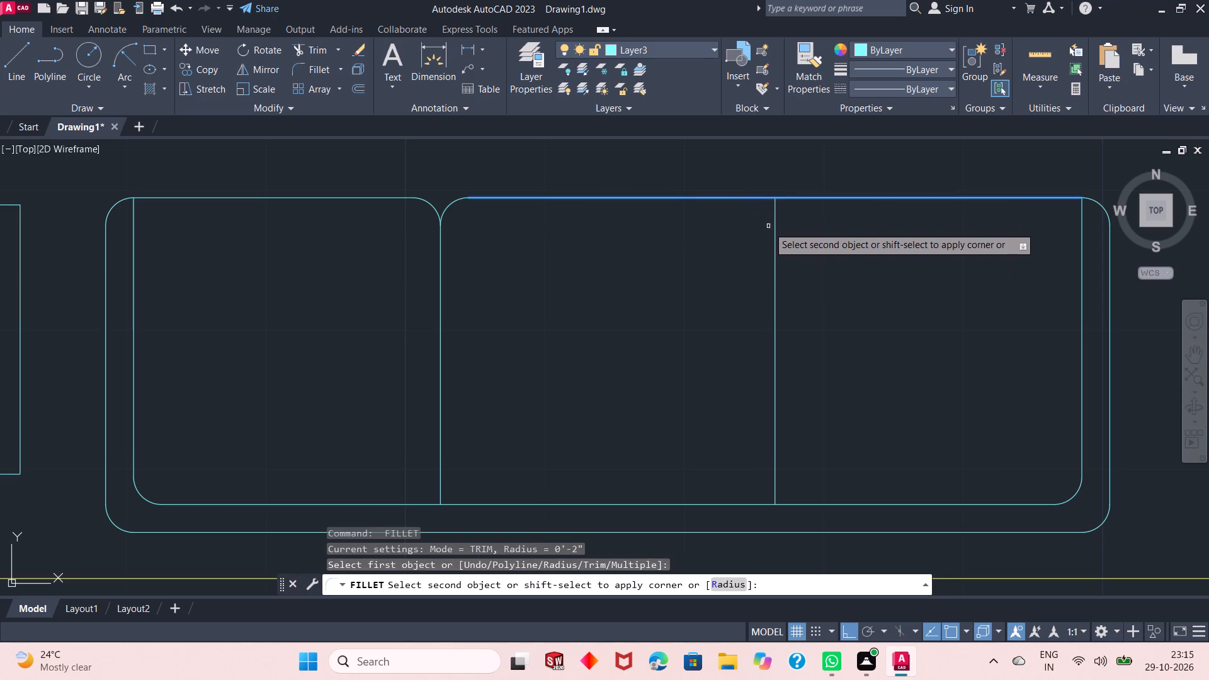
pyautogui.click(774, 233)
# Redraw the north edge from the middle seat's east fillet to the east armrest, and draw a short line from the east divider up to it.
pyautogui.write('l')
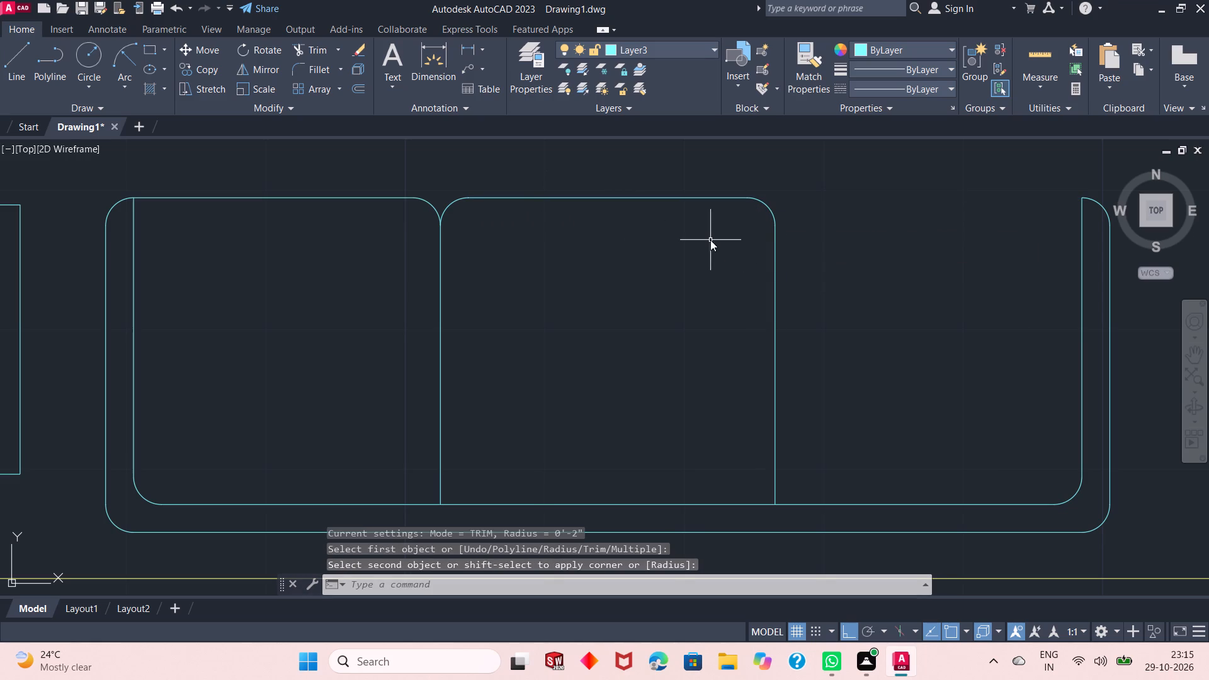
pyautogui.press('space')
pyautogui.click(747, 200)
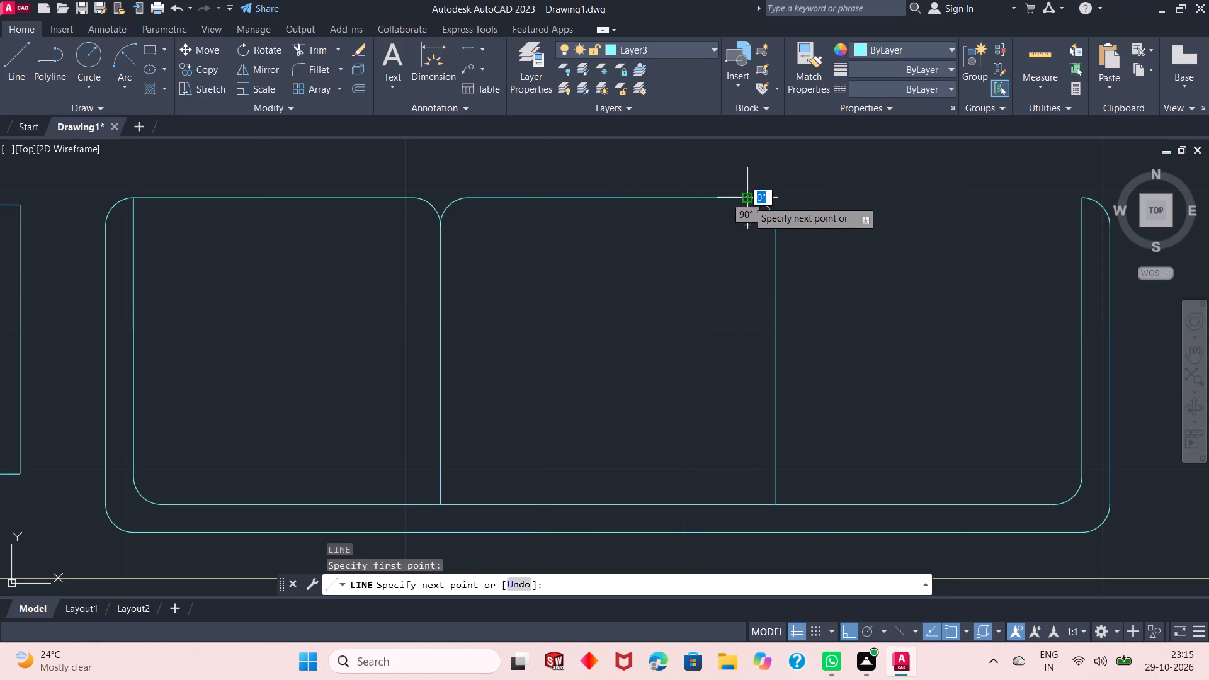
pyautogui.click(1082, 199)
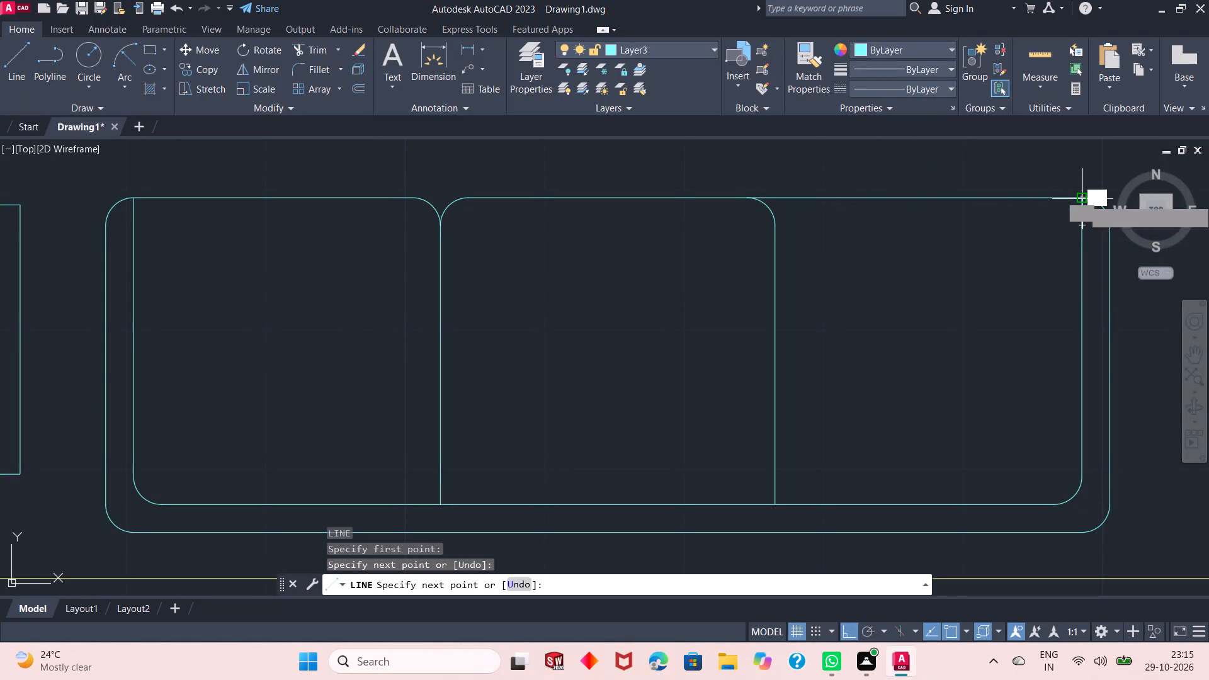
pyautogui.press('BackSpace')
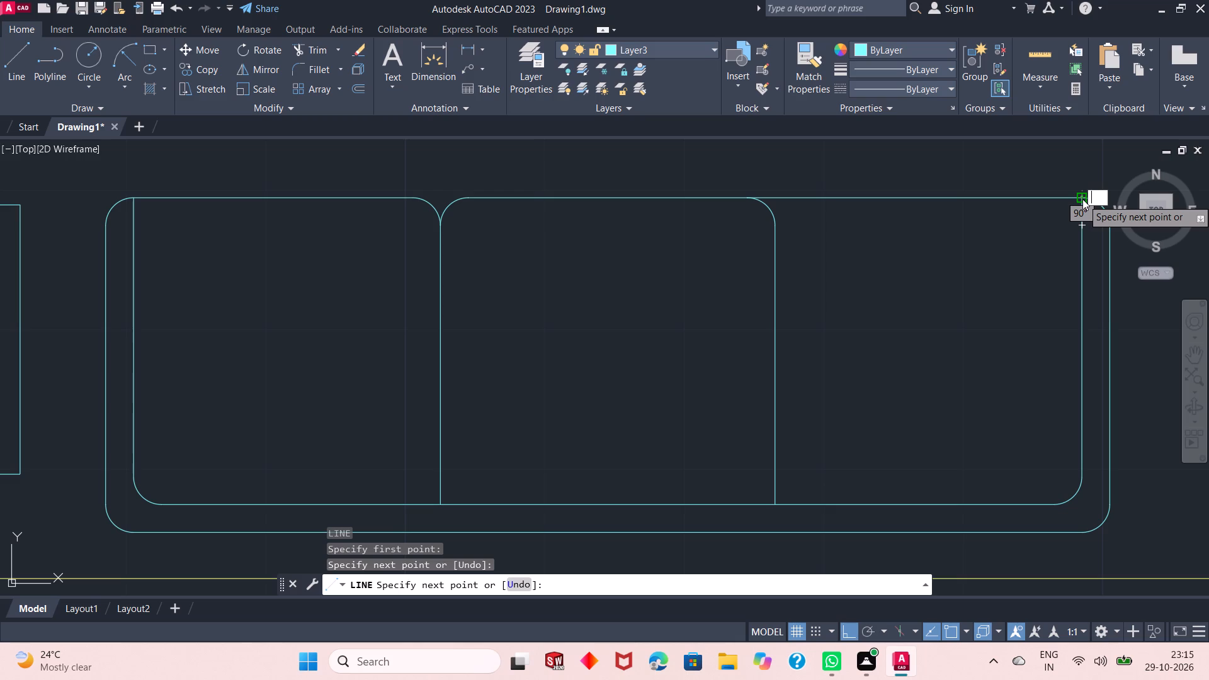
pyautogui.press('Return')
pyautogui.keyDown('ctrl'); pyautogui.scroll(-1, 987, 219); pyautogui.keyUp('ctrl')
pyautogui.press('Return')
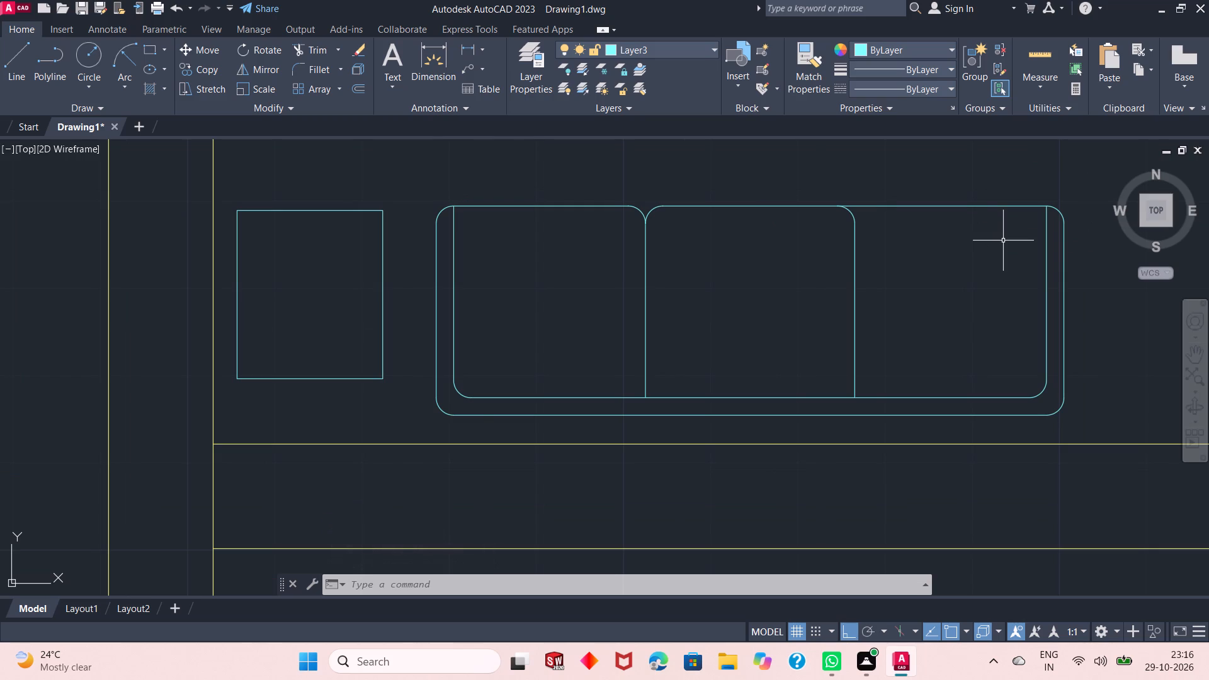
pyautogui.press('space')
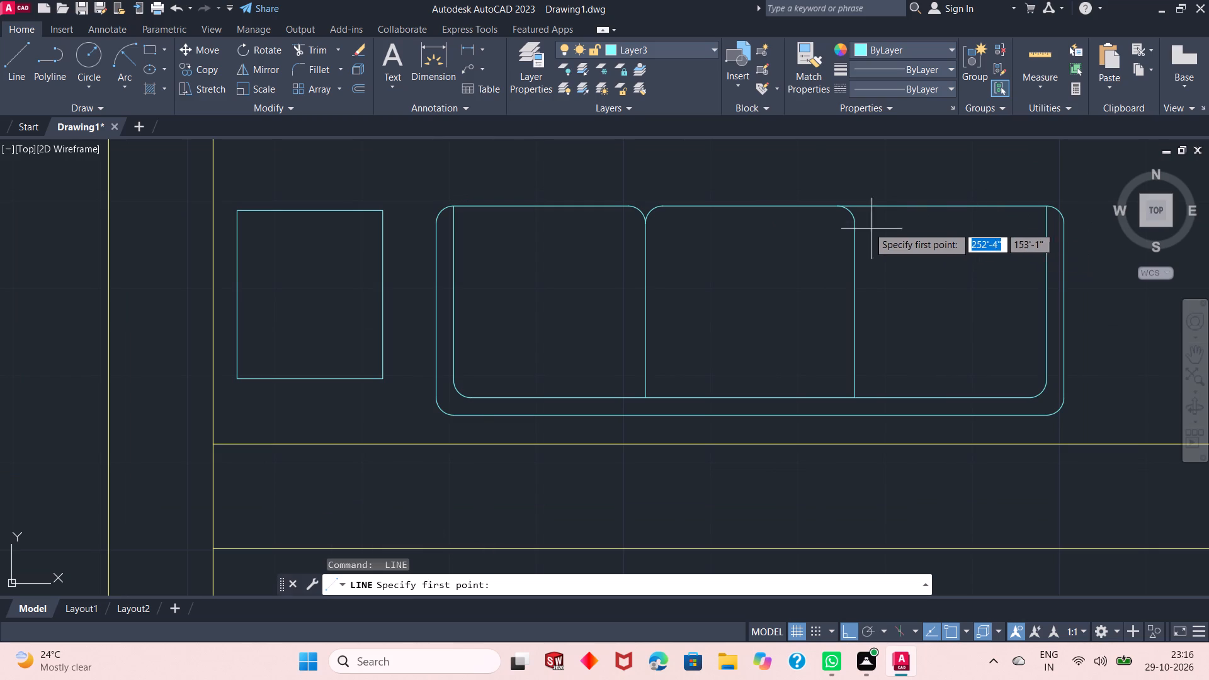
pyautogui.moveTo(859, 220); pyautogui.dragTo(861, 201)
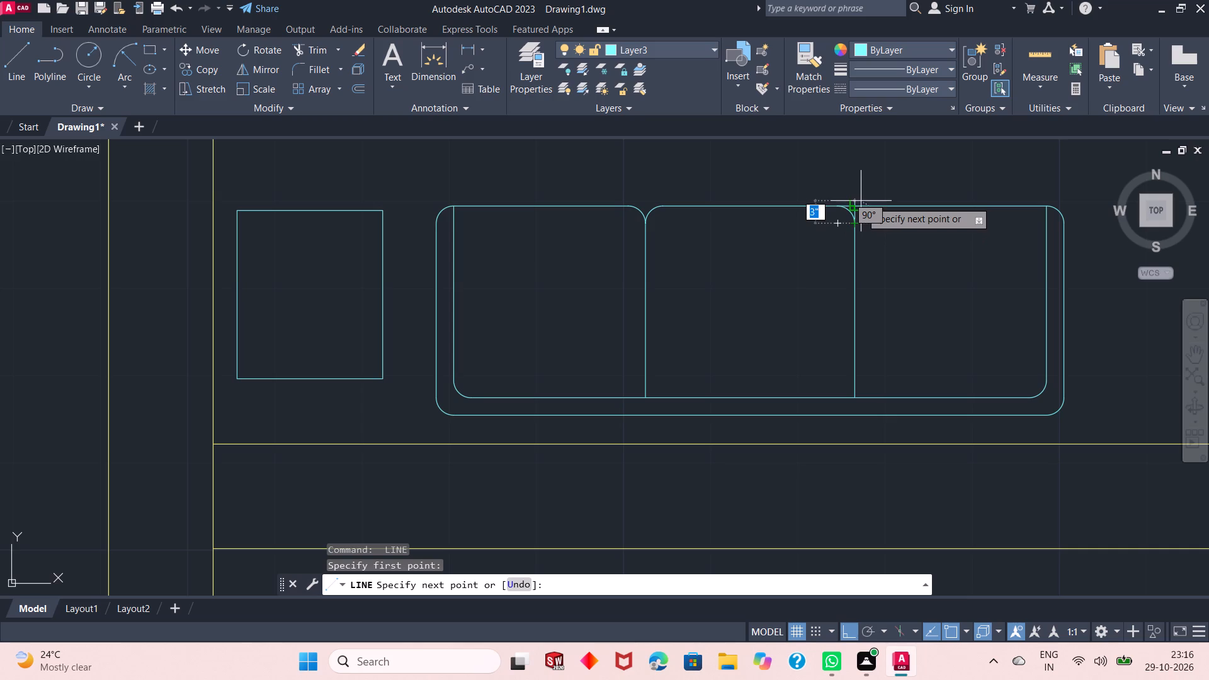
pyautogui.moveTo(861, 201); pyautogui.dragTo(861, 202)
pyautogui.click(858, 205)
pyautogui.press('space')
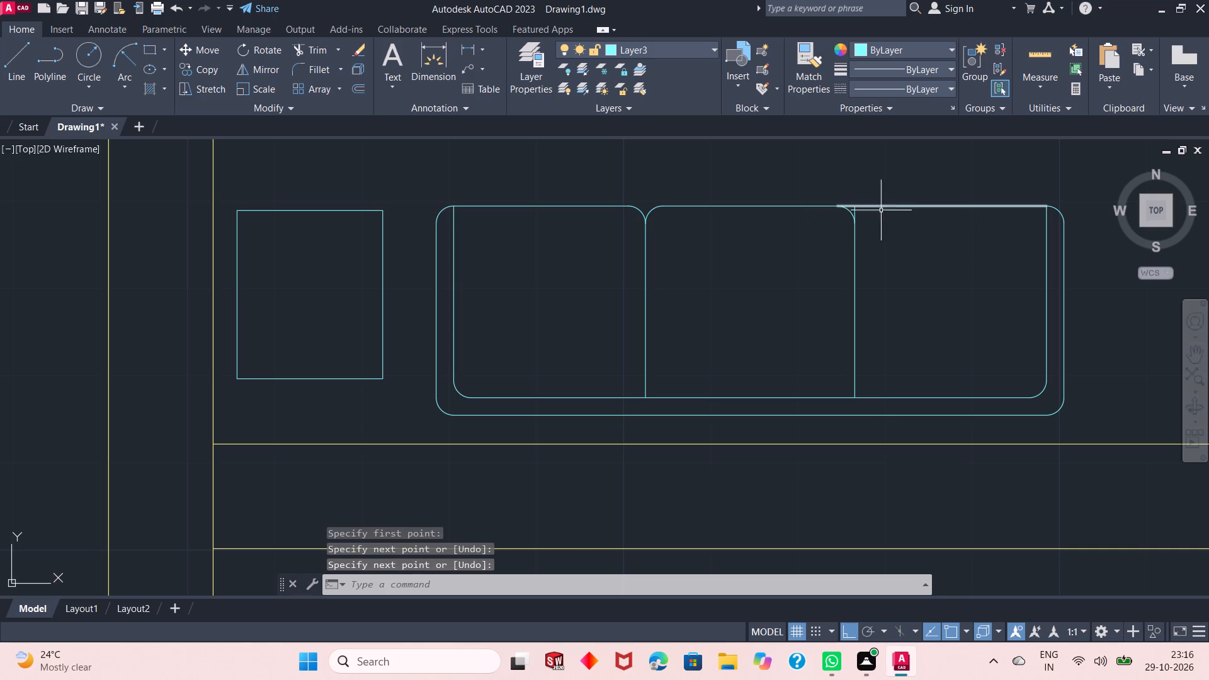
# Fillet the east seat's front corner between the east divider's short line and the north edge with the 2" radius.
pyautogui.keyDown('ctrl'); pyautogui.scroll(2, 1052, 206); pyautogui.keyUp('ctrl')
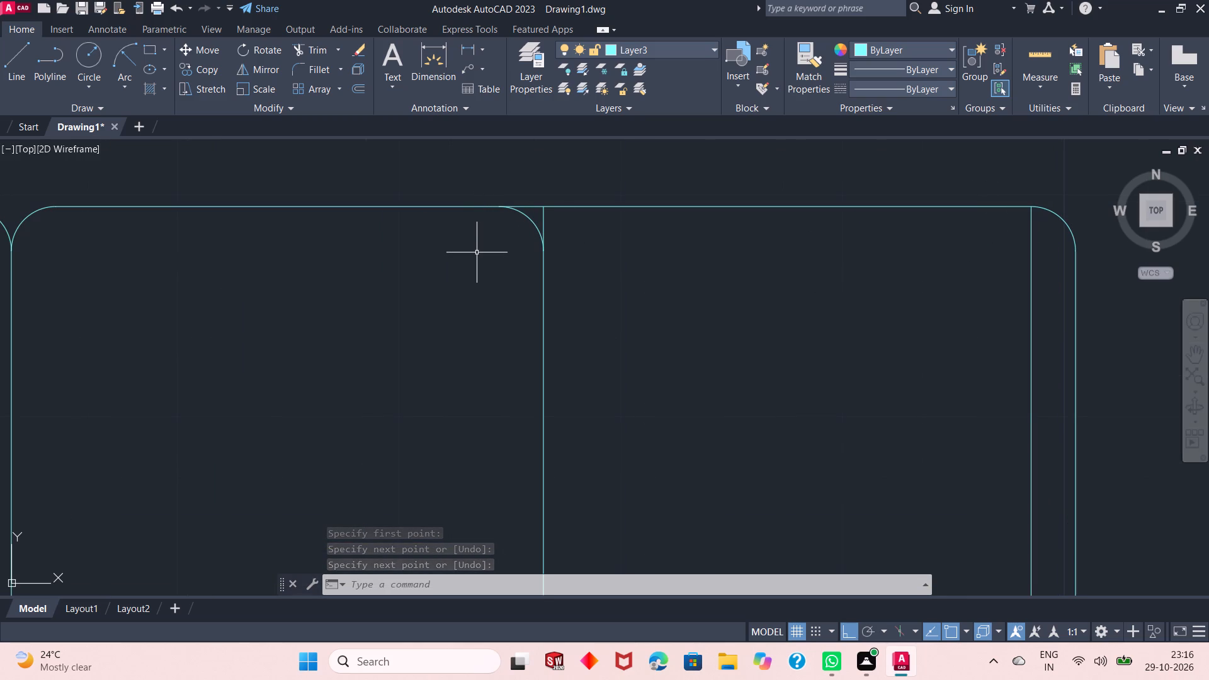
pyautogui.click(310, 72)
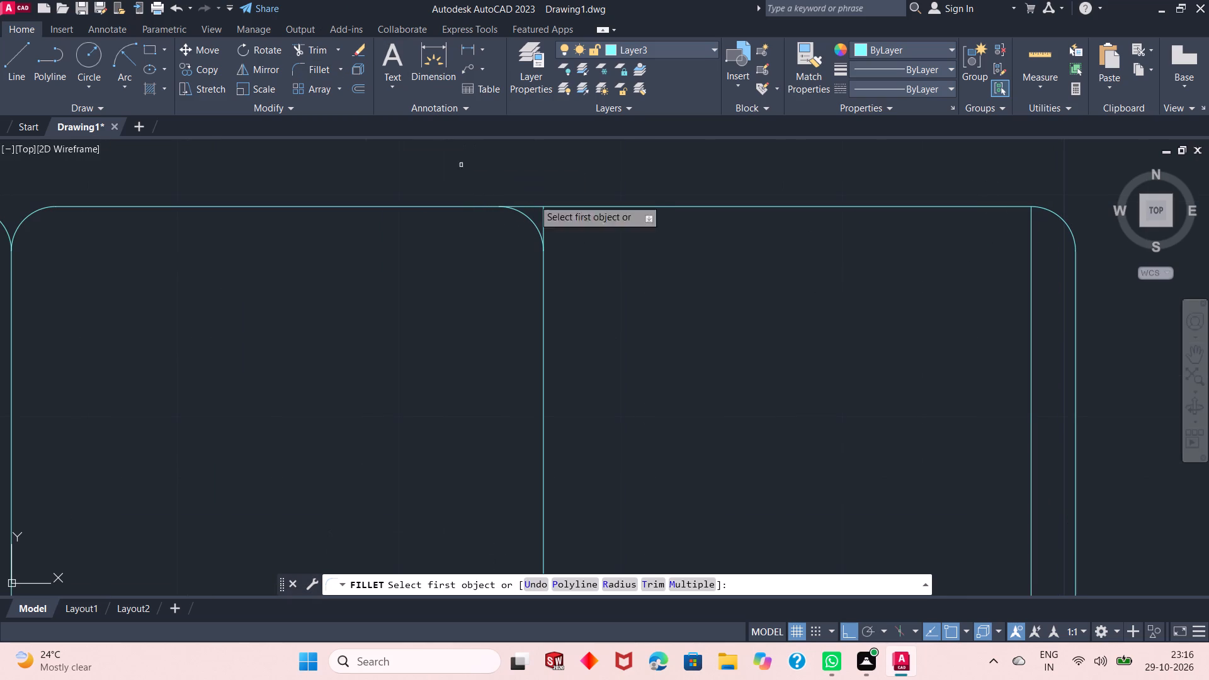
pyautogui.click(543, 219)
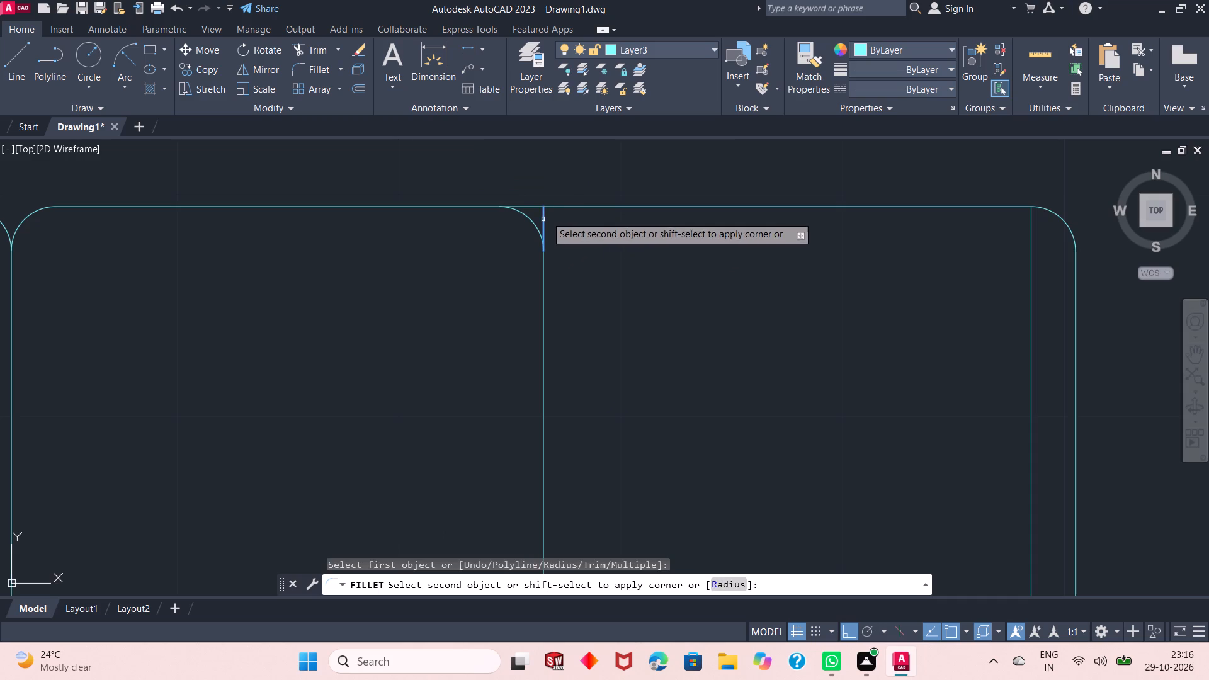
pyautogui.click(564, 207)
pyautogui.keyDown('ctrl'); pyautogui.scroll(-3, 704, 280); pyautogui.keyUp('ctrl')
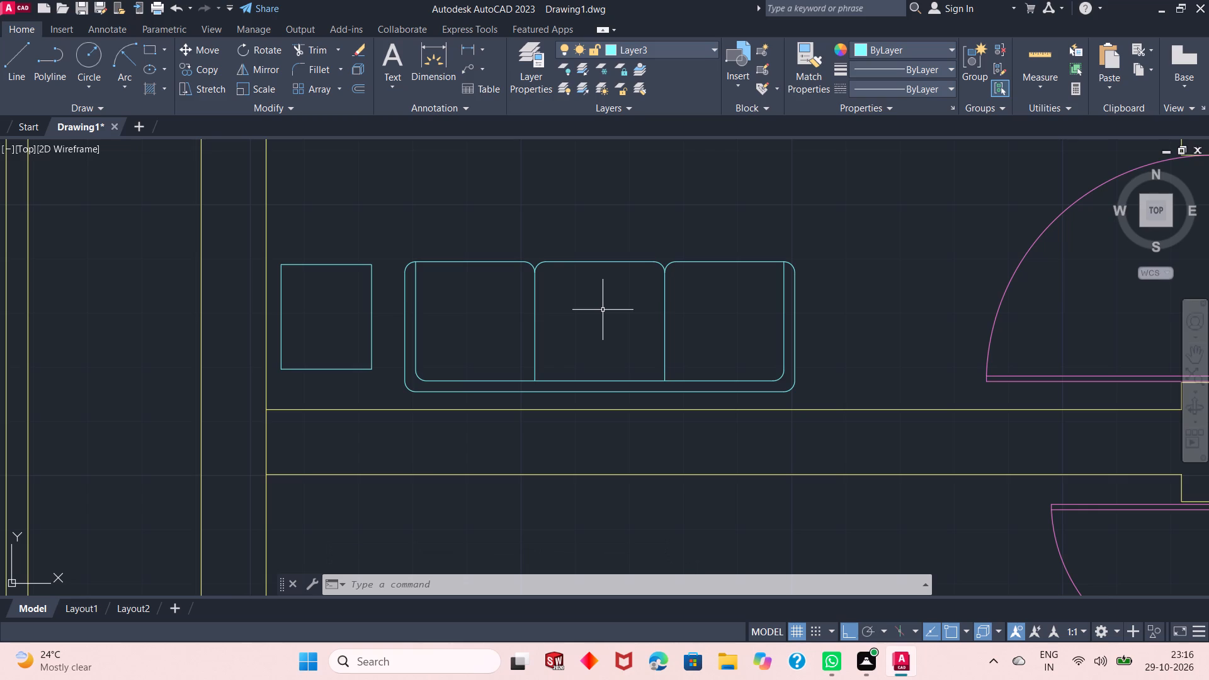
pyautogui.keyDown('ctrl'); pyautogui.scroll(-2, 569, 320); pyautogui.keyUp('ctrl')
pyautogui.keyDown('ctrl'); pyautogui.scroll(1, 594, 252); pyautogui.keyUp('ctrl')
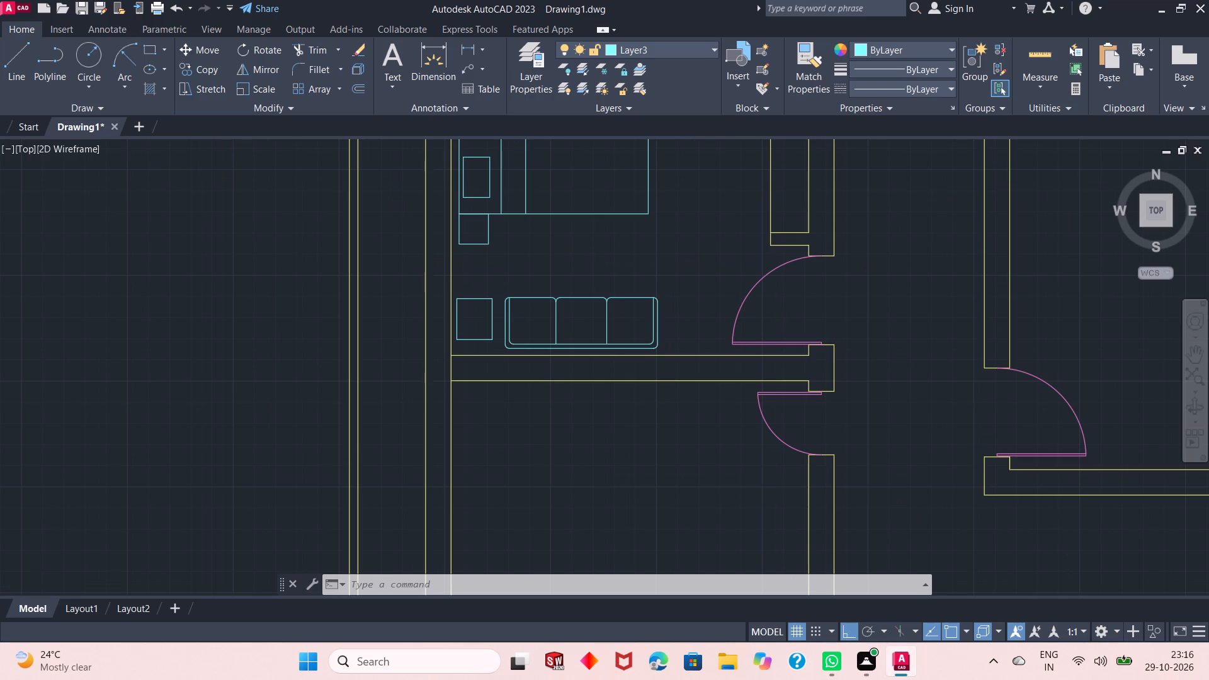
# In the alcove east of the northwest room, draw a line 1'8" south from its northwest corner and across to the east wall.
pyautogui.keyDown('ctrl'); pyautogui.scroll(-2, 579, 354); pyautogui.keyUp('ctrl')
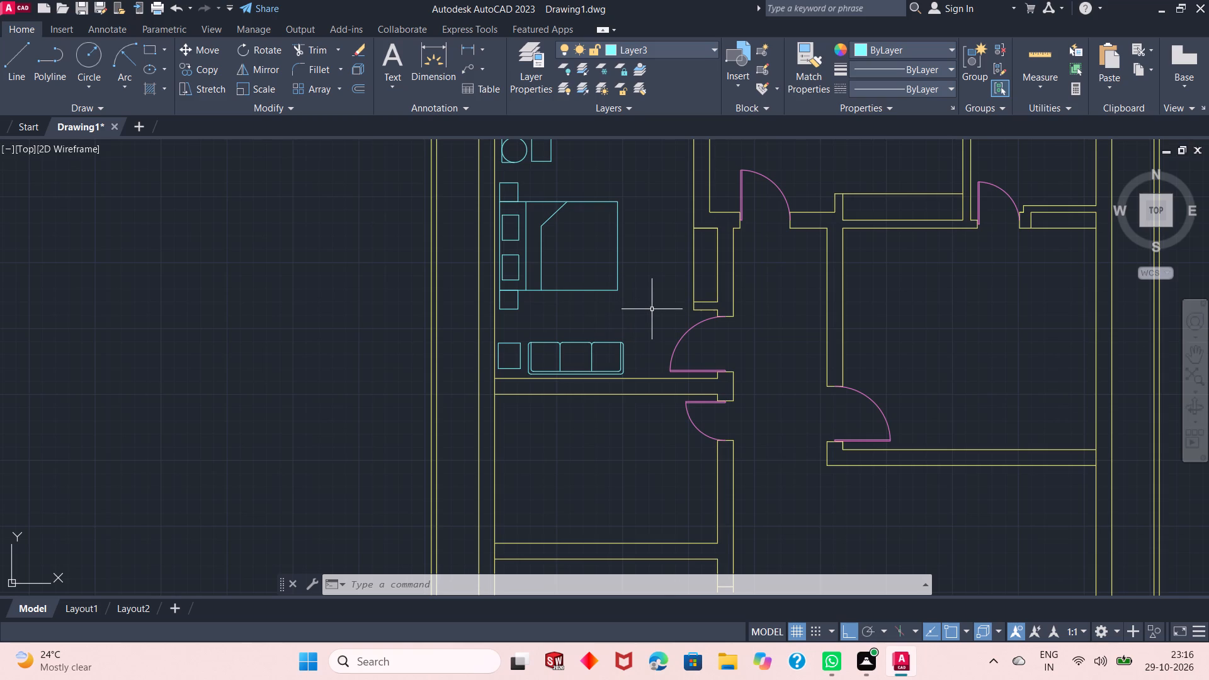
pyautogui.keyDown('ctrl'); pyautogui.scroll(-1, 620, 283); pyautogui.keyUp('ctrl')
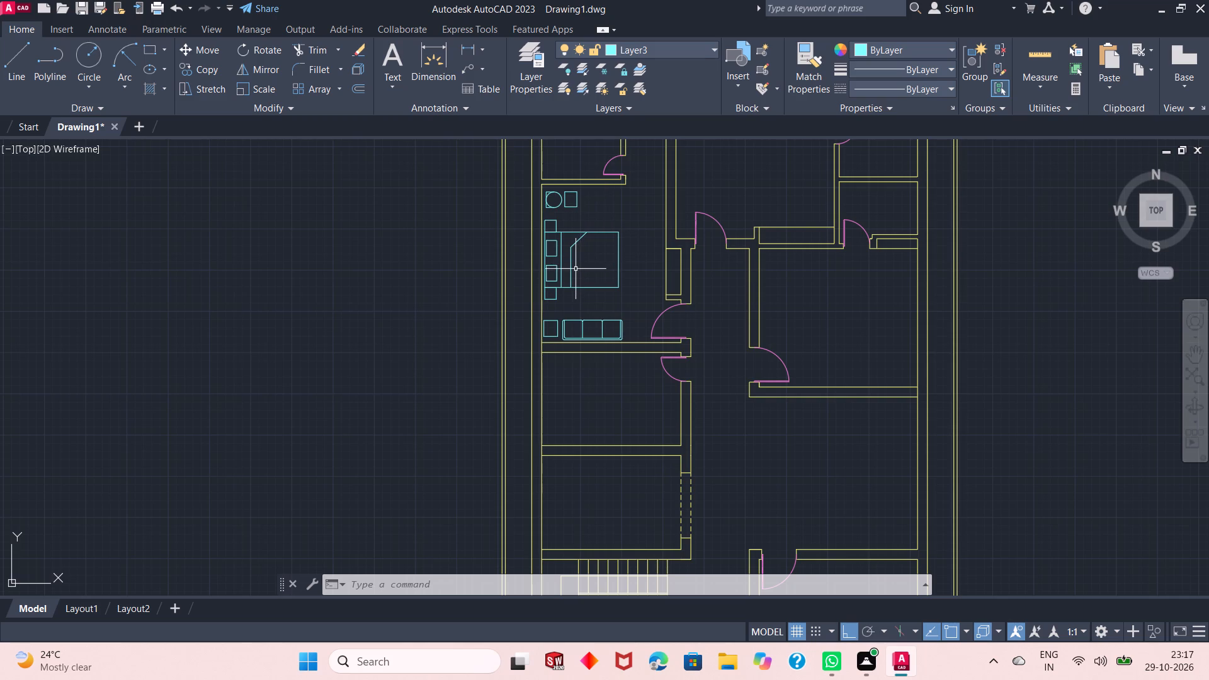
pyautogui.keyDown('ctrl'); pyautogui.scroll(-1, 580, 294); pyautogui.keyUp('ctrl')
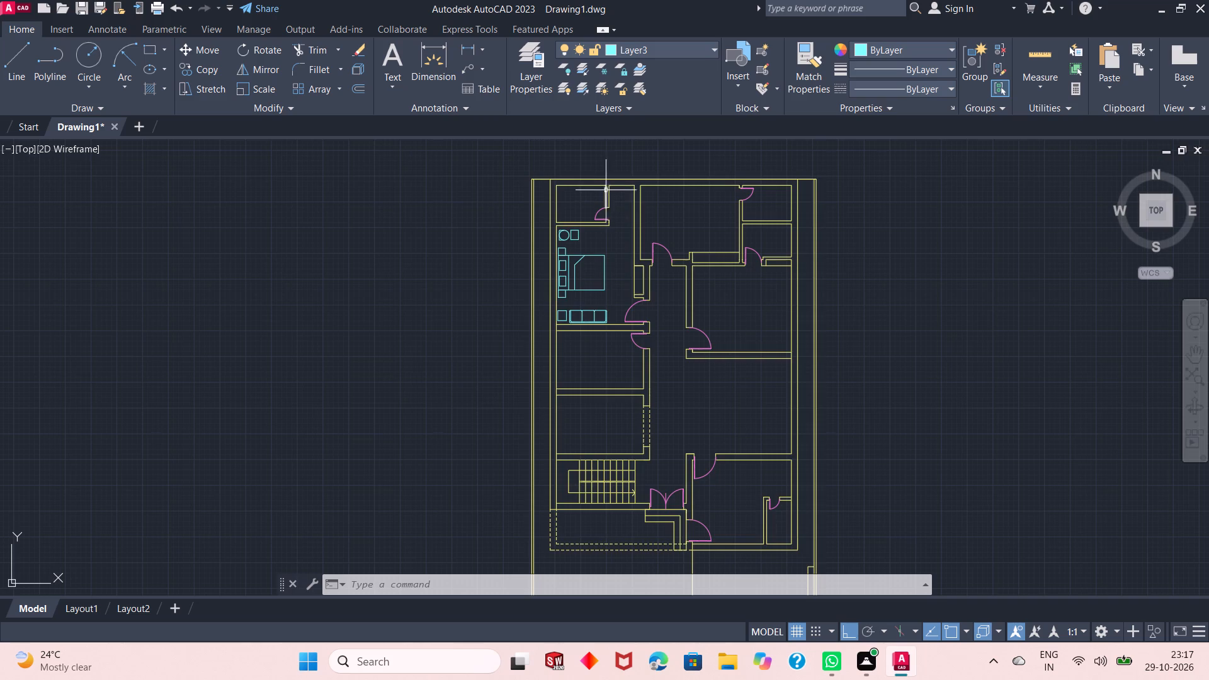
pyautogui.keyDown('ctrl'); pyautogui.scroll(5, 608, 190); pyautogui.keyUp('ctrl')
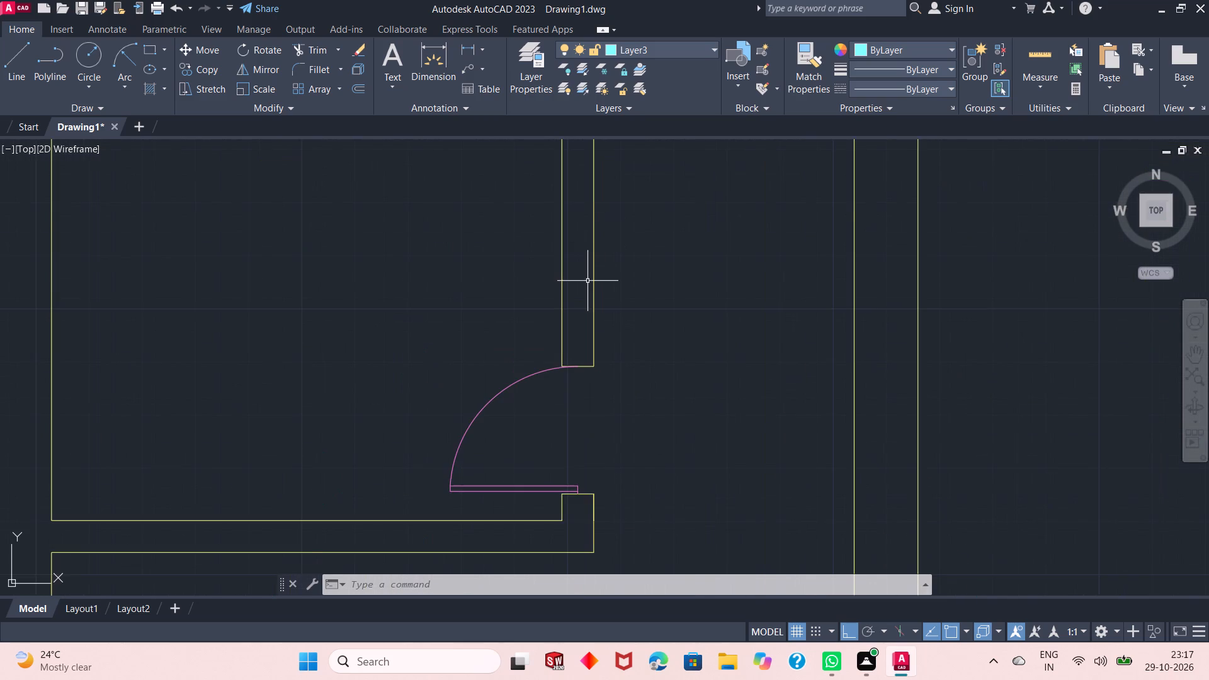
pyautogui.keyDown('ctrl'); pyautogui.scroll(-2, 587, 281); pyautogui.keyUp('ctrl')
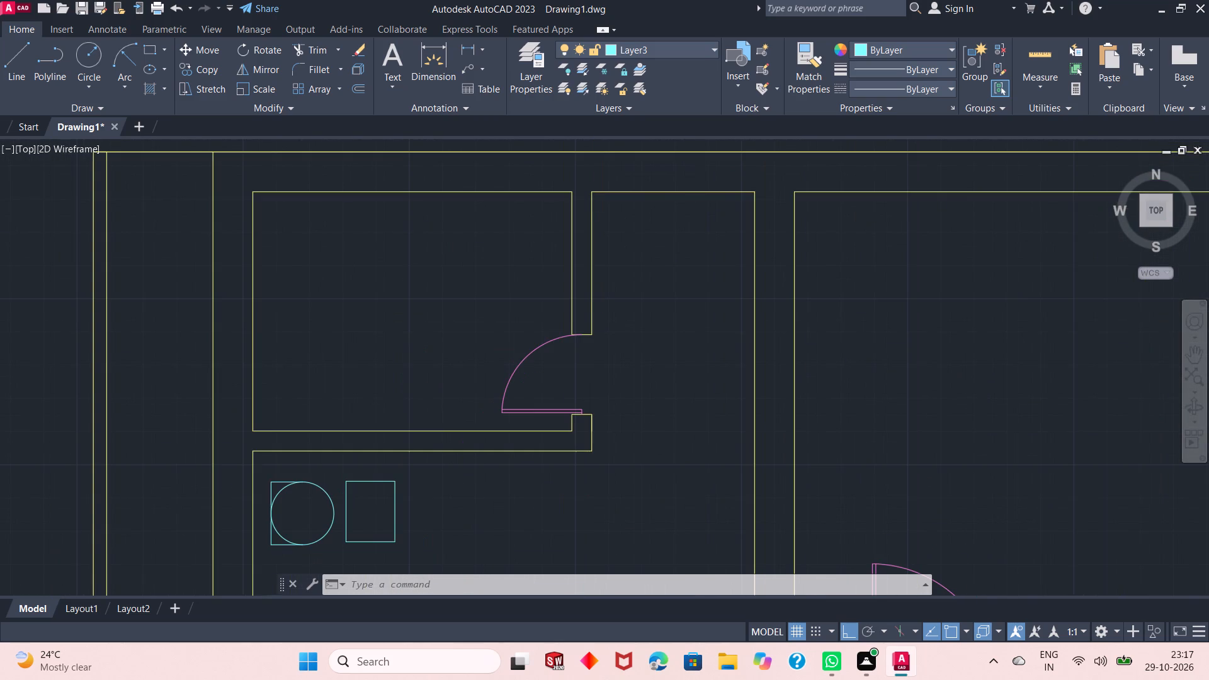
pyautogui.click(25, 74)
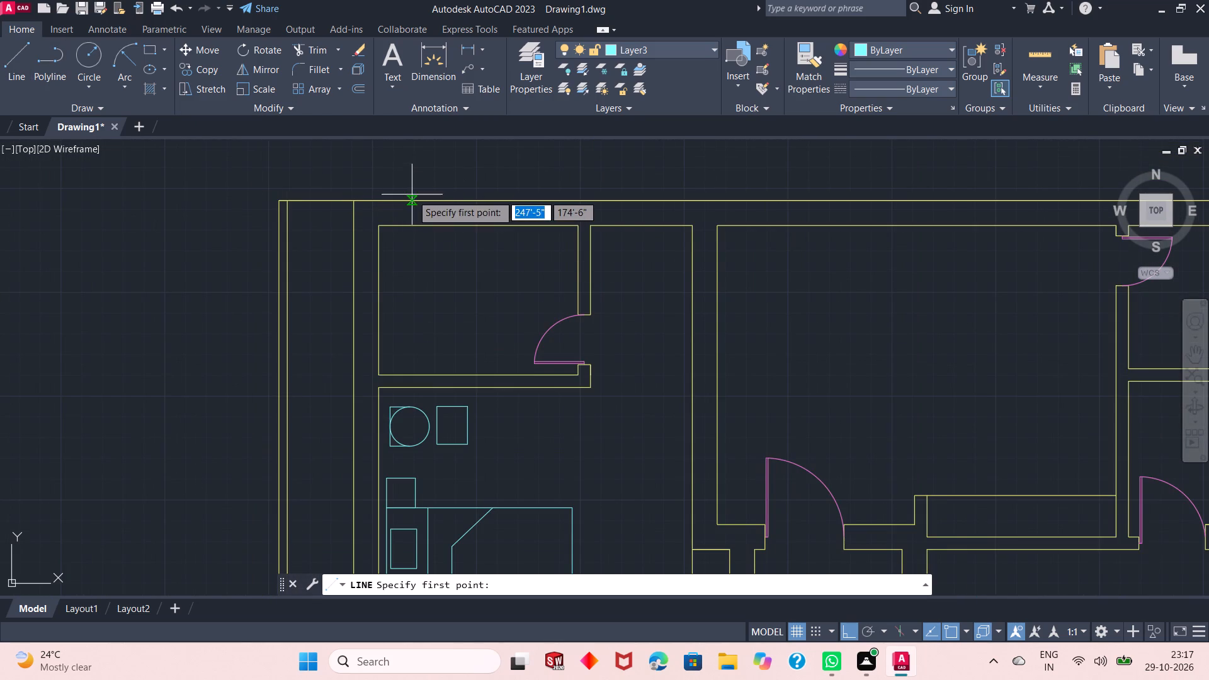
pyautogui.click(590, 229)
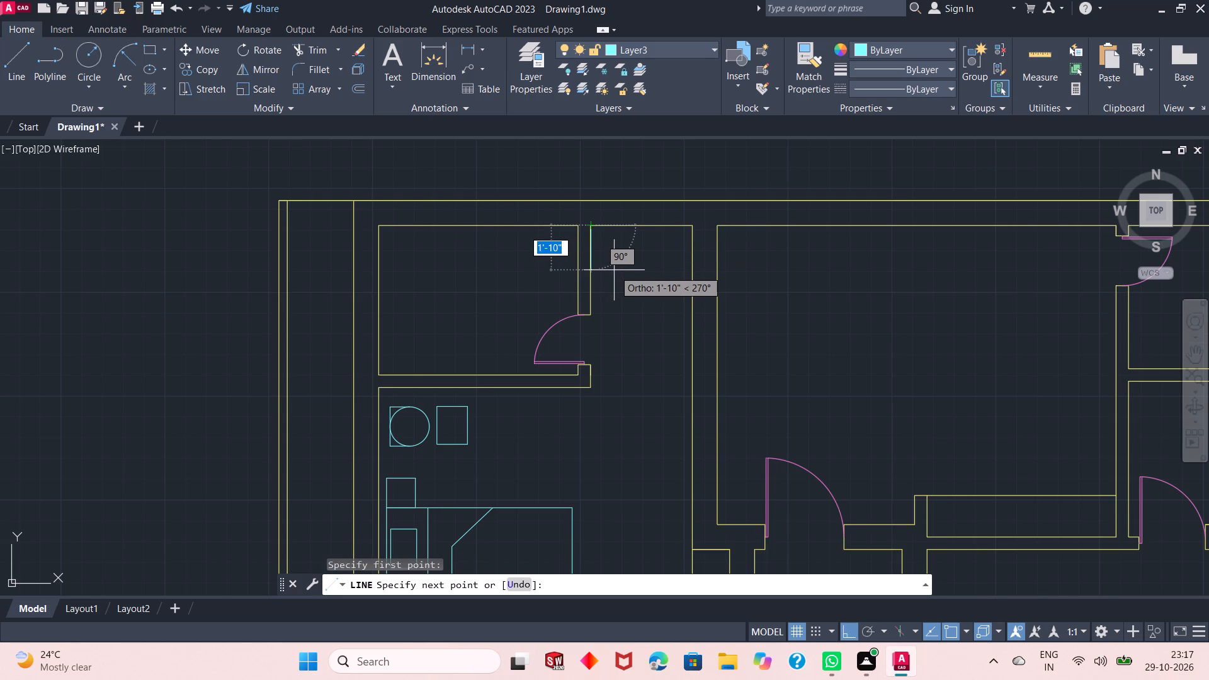
pyautogui.write('1\'8"')
pyautogui.press('Return')
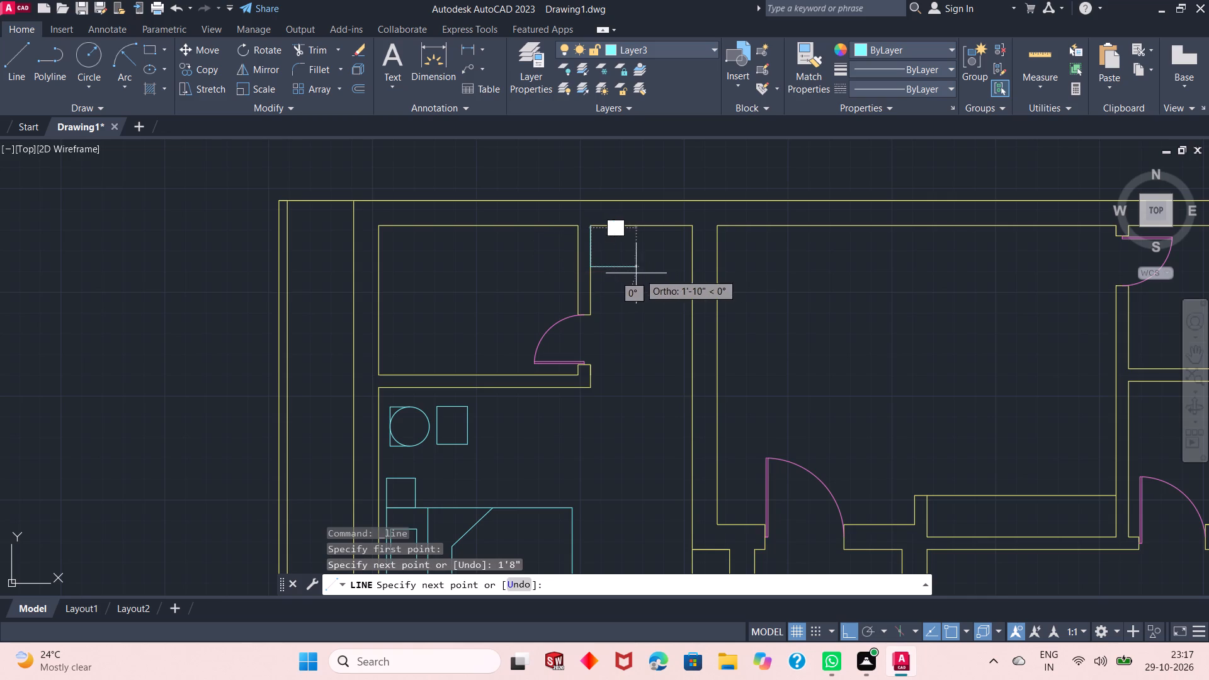
pyautogui.click(690, 268)
pyautogui.press('space')
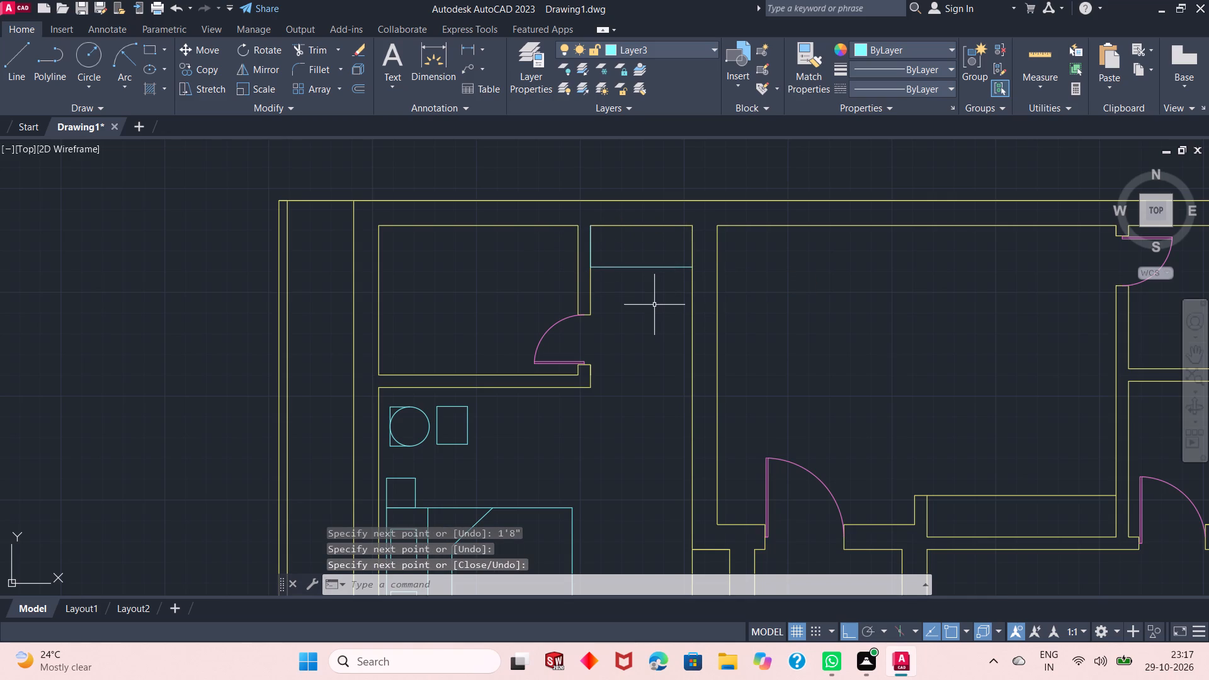
# Close the alcove cabinet outline with lines along its north and east walls, ending at the cabinet's southeast corner.
pyautogui.press('space')
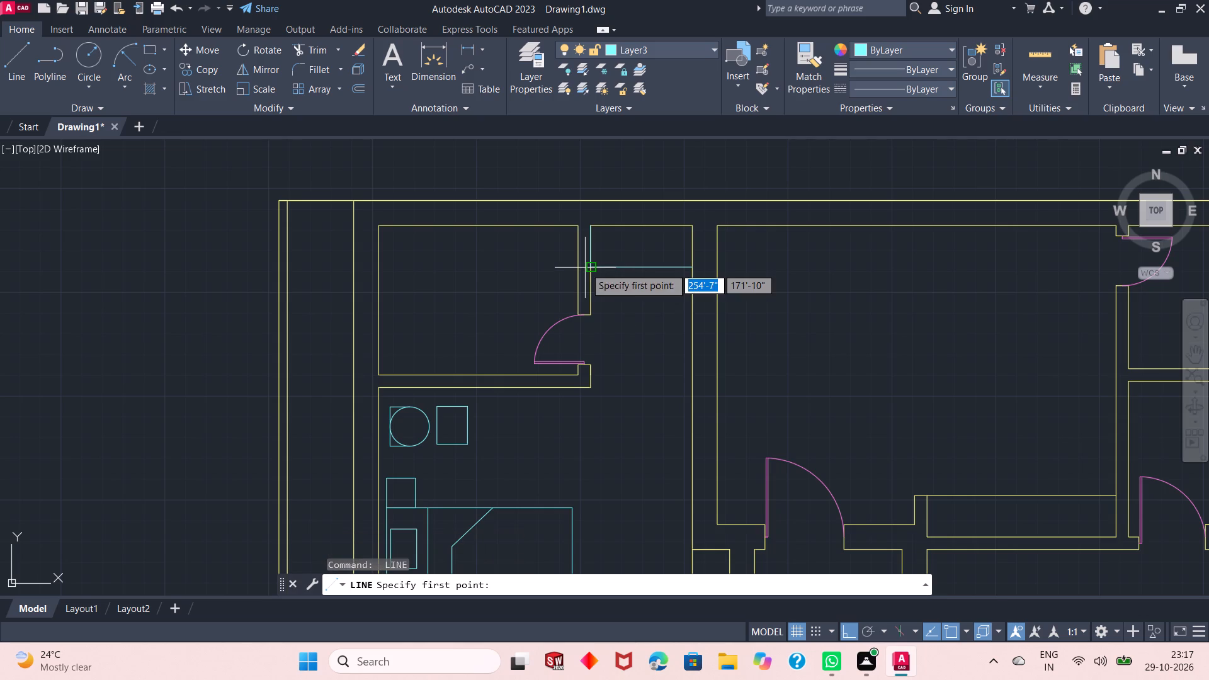
pyautogui.moveTo(591, 230); pyautogui.dragTo(657, 219)
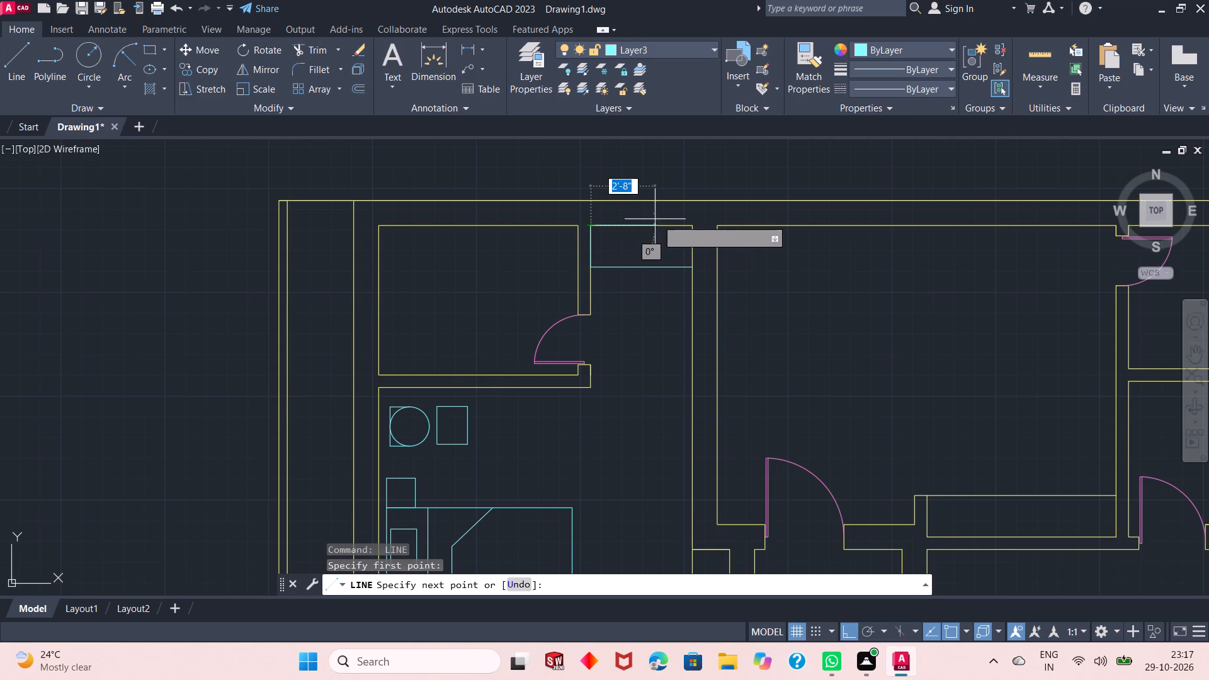
pyautogui.moveTo(657, 219); pyautogui.dragTo(691, 225)
pyautogui.moveTo(691, 225); pyautogui.dragTo(693, 266)
pyautogui.click(693, 266)
pyautogui.press('space')
# Divide the cabinet with a north-south centre line, and split its east half with a line from that line's midpoint to the east side.
pyautogui.press('space')
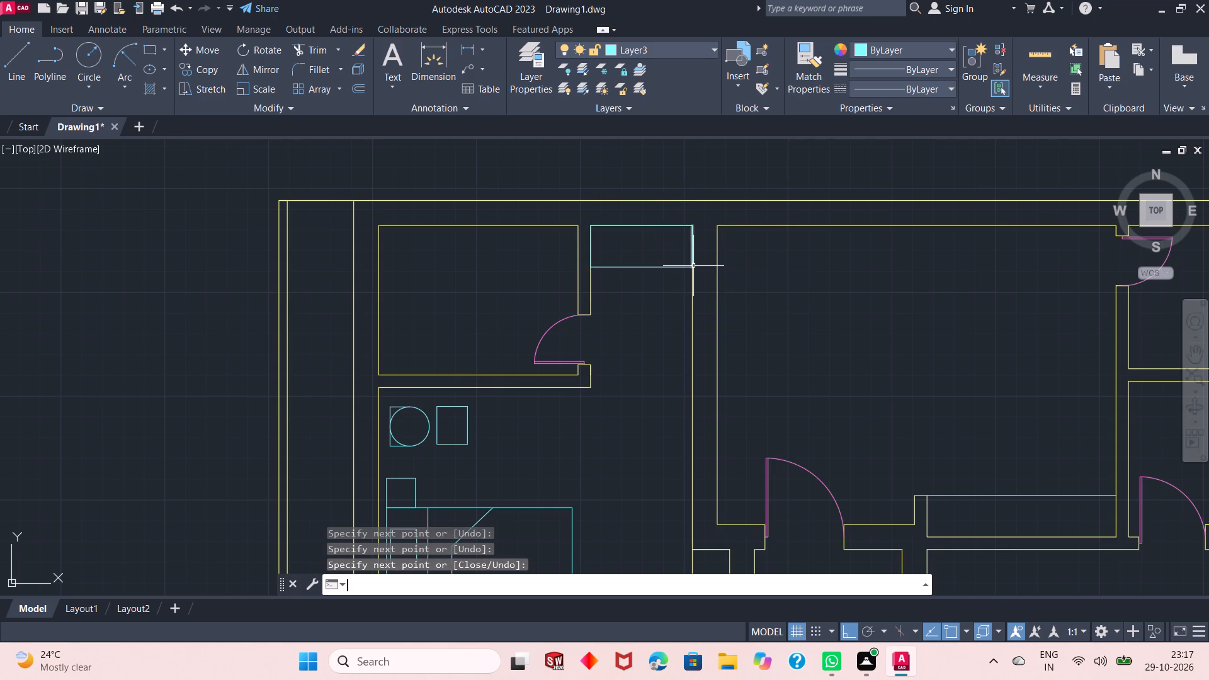
pyautogui.moveTo(642, 227); pyautogui.dragTo(642, 276)
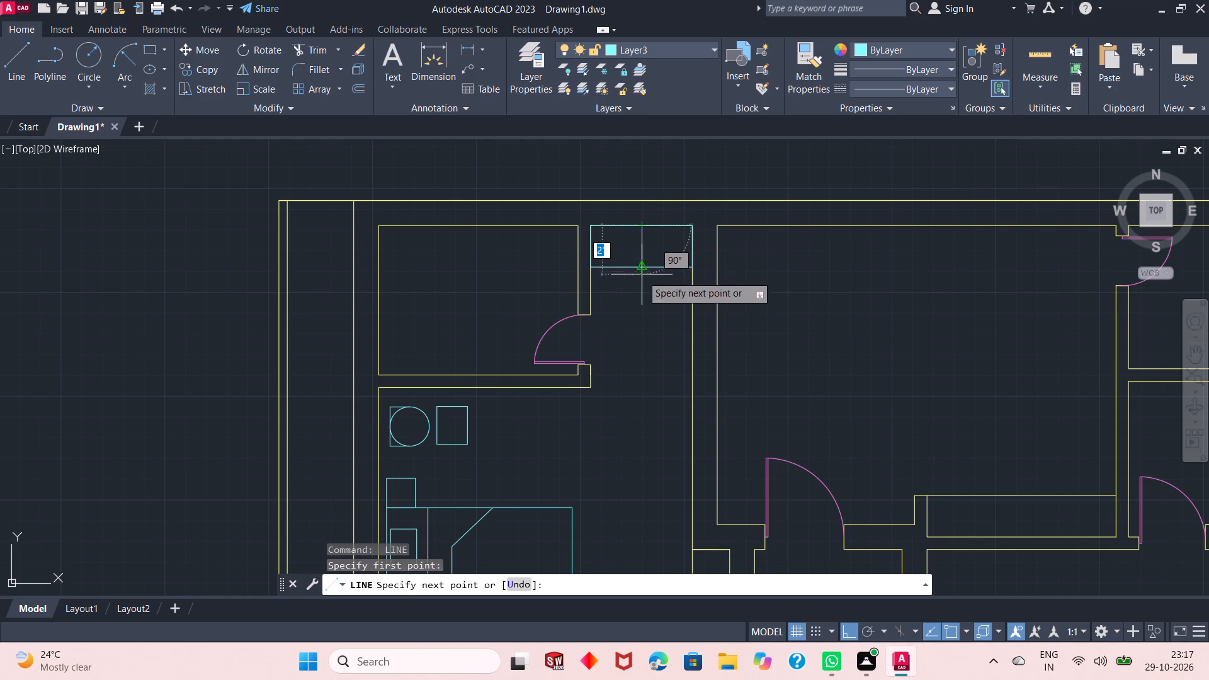
pyautogui.moveTo(642, 276); pyautogui.dragTo(640, 268)
pyautogui.click(640, 268)
pyautogui.press('space')
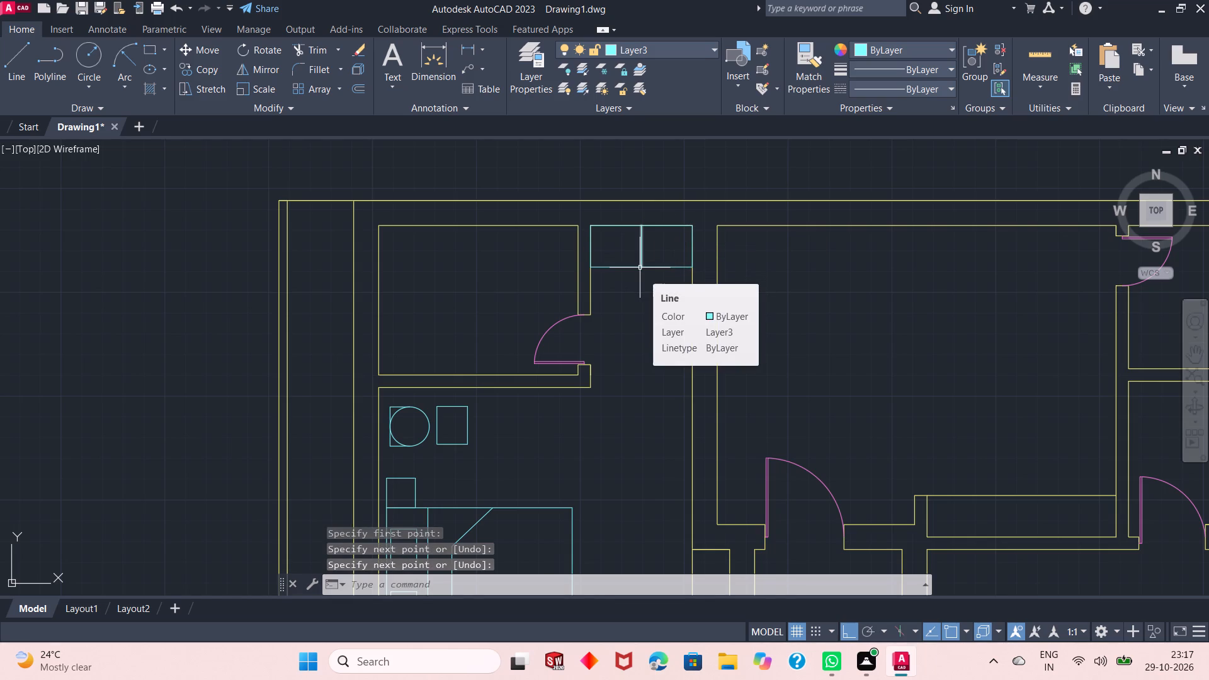
pyautogui.press('space')
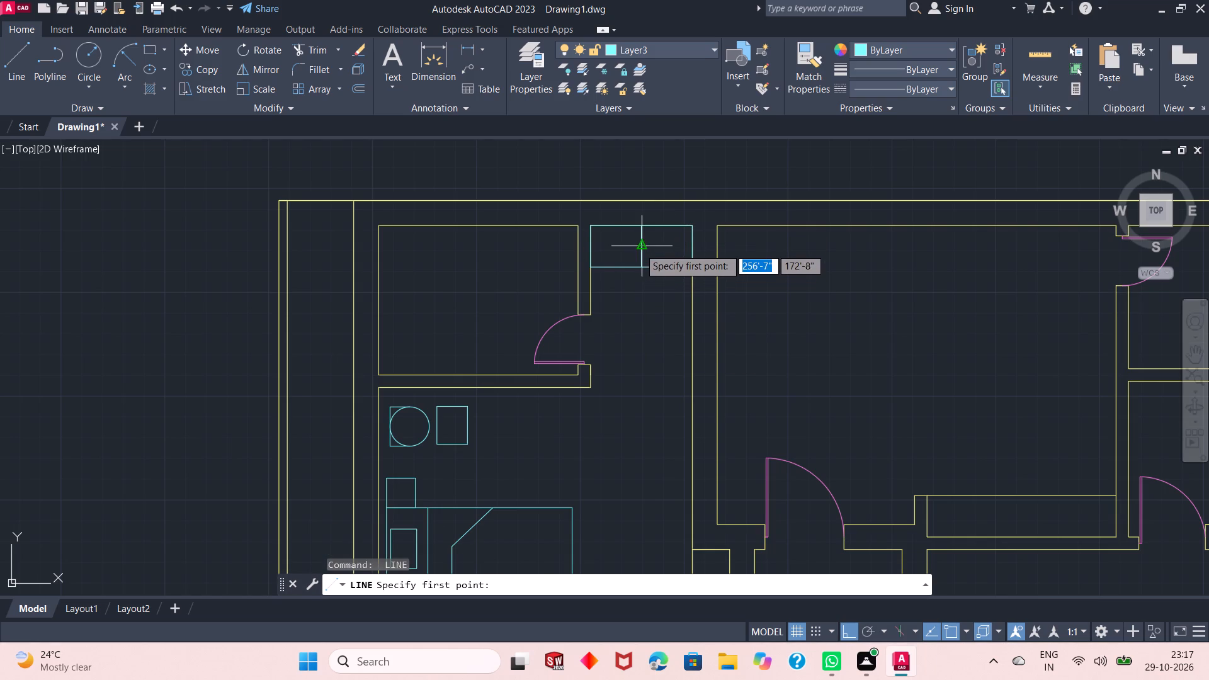
pyautogui.click(639, 248)
pyautogui.click(691, 249)
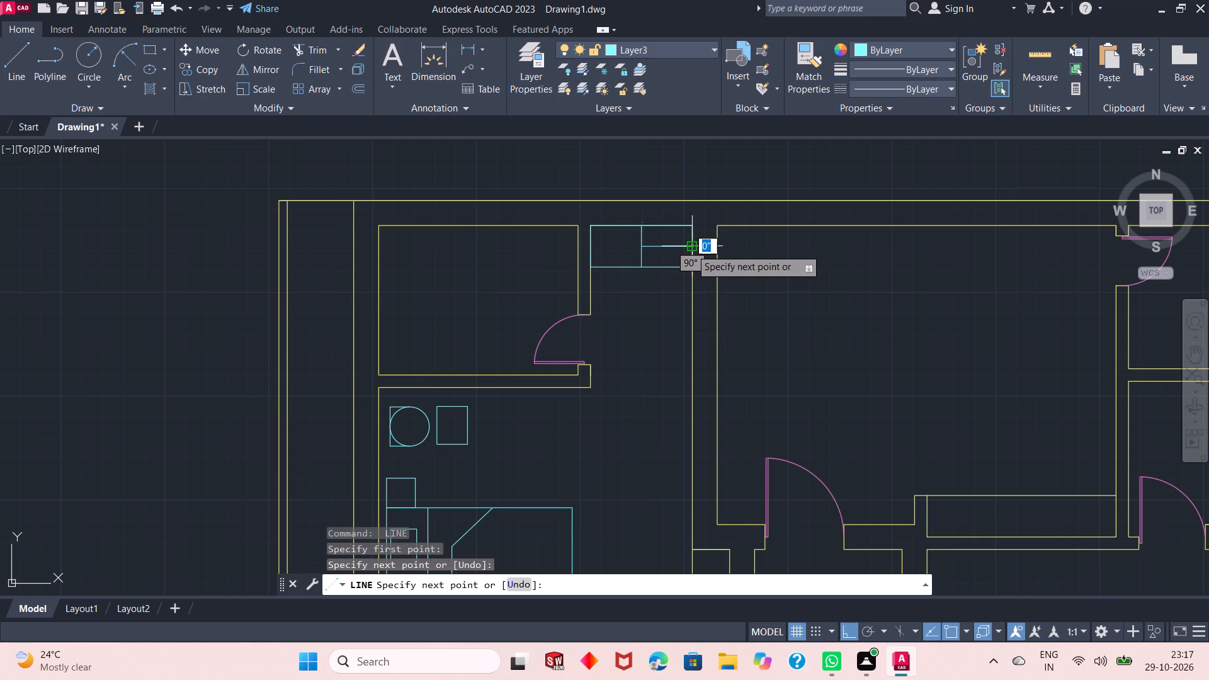
pyautogui.press('space')
# Draw a diagonal in the cabinet's west half, from the centre line's south end to the northwest corner.
pyautogui.press('space')
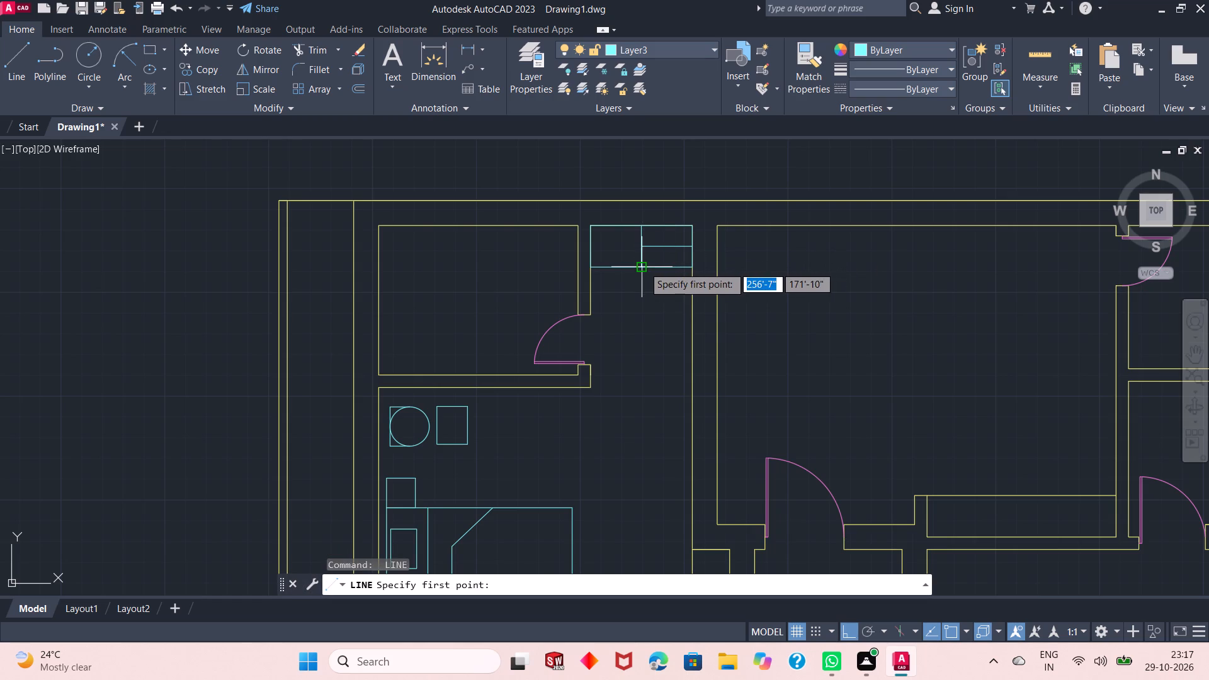
pyautogui.click(642, 267)
pyautogui.click(588, 228)
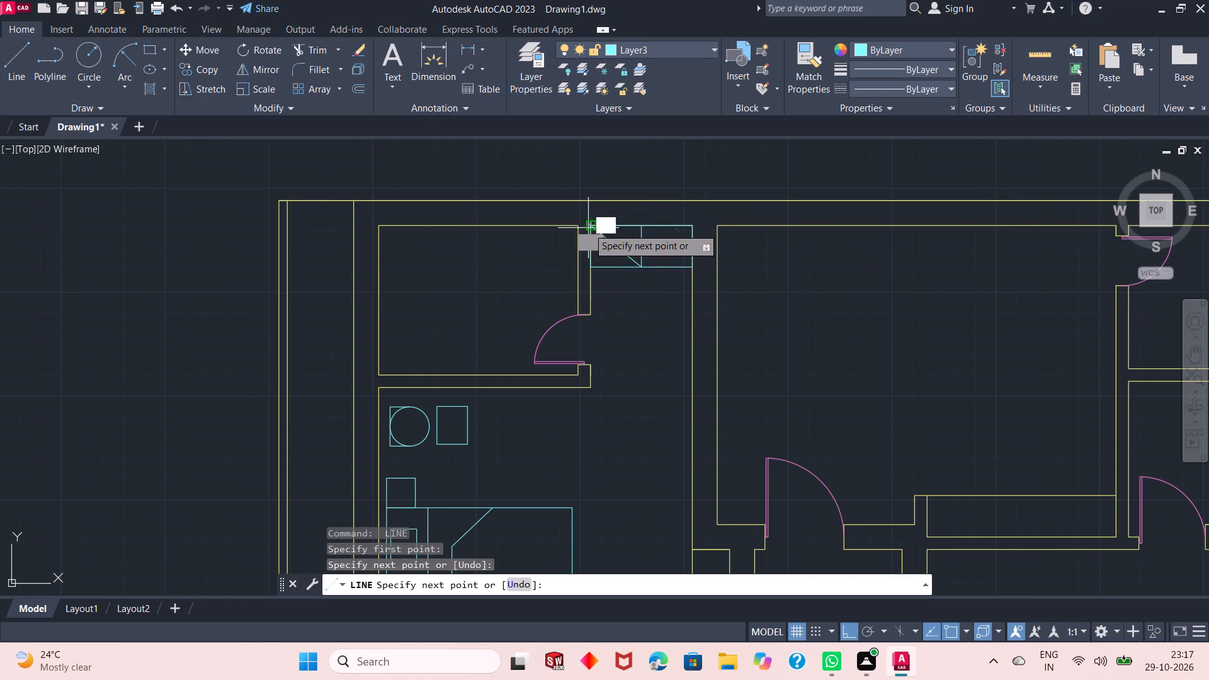
pyautogui.press('space')
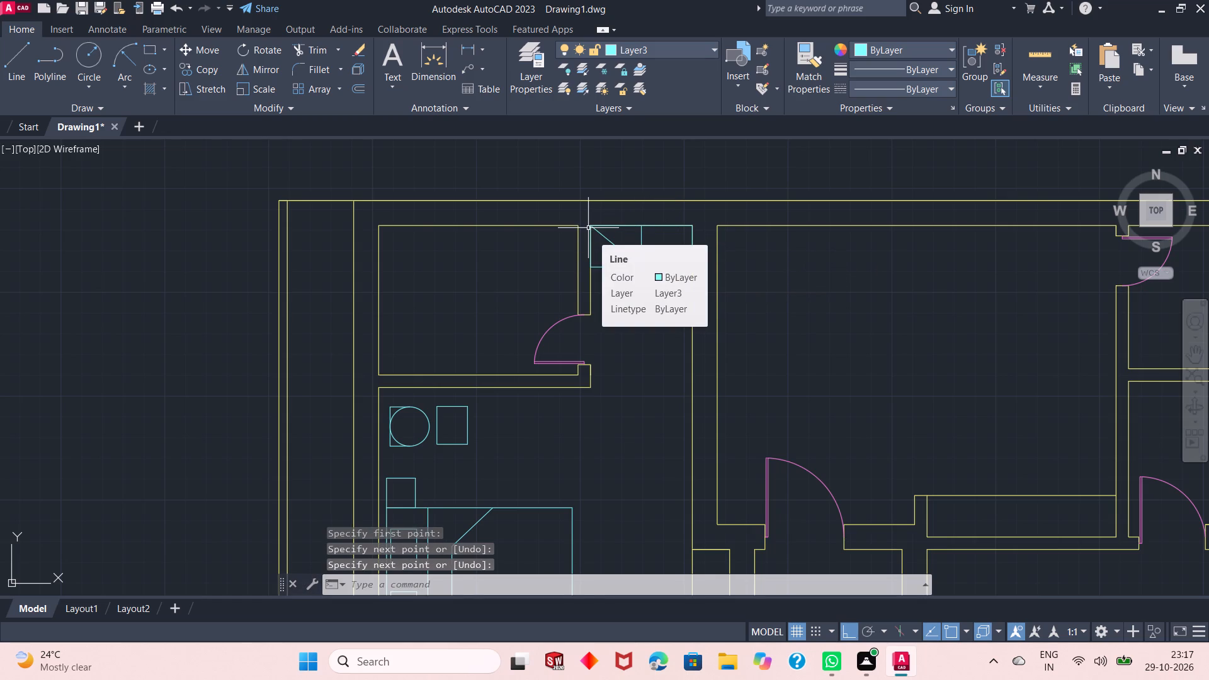
pyautogui.press('space')
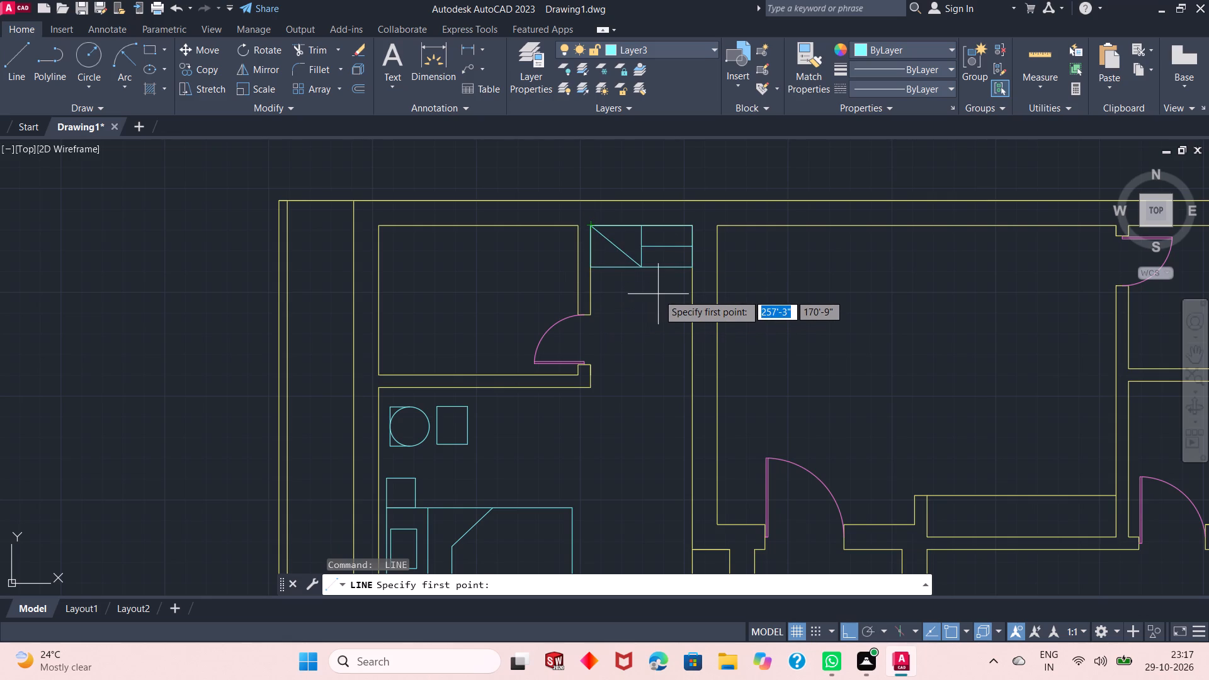
pyautogui.press('Escape')
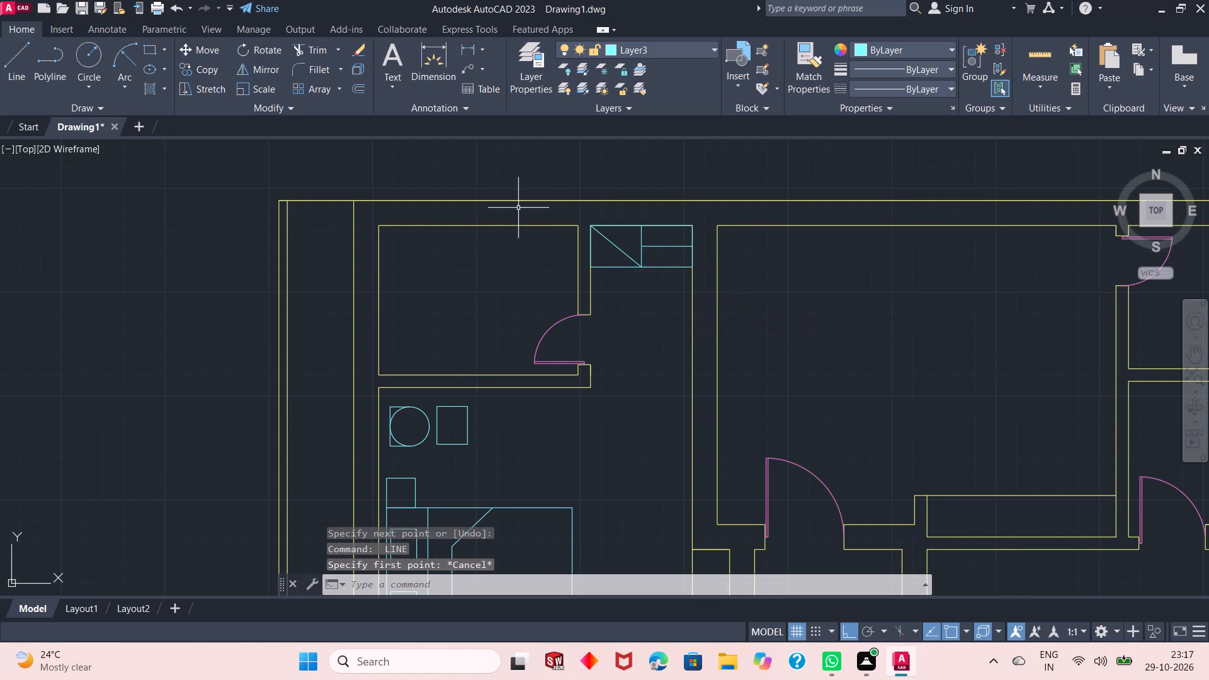
# Draw a rectangle about 4'10" long along the east wall, from the cabinet's southeast corner south to the level of the northwest room's wall corner.
pyautogui.click(143, 45)
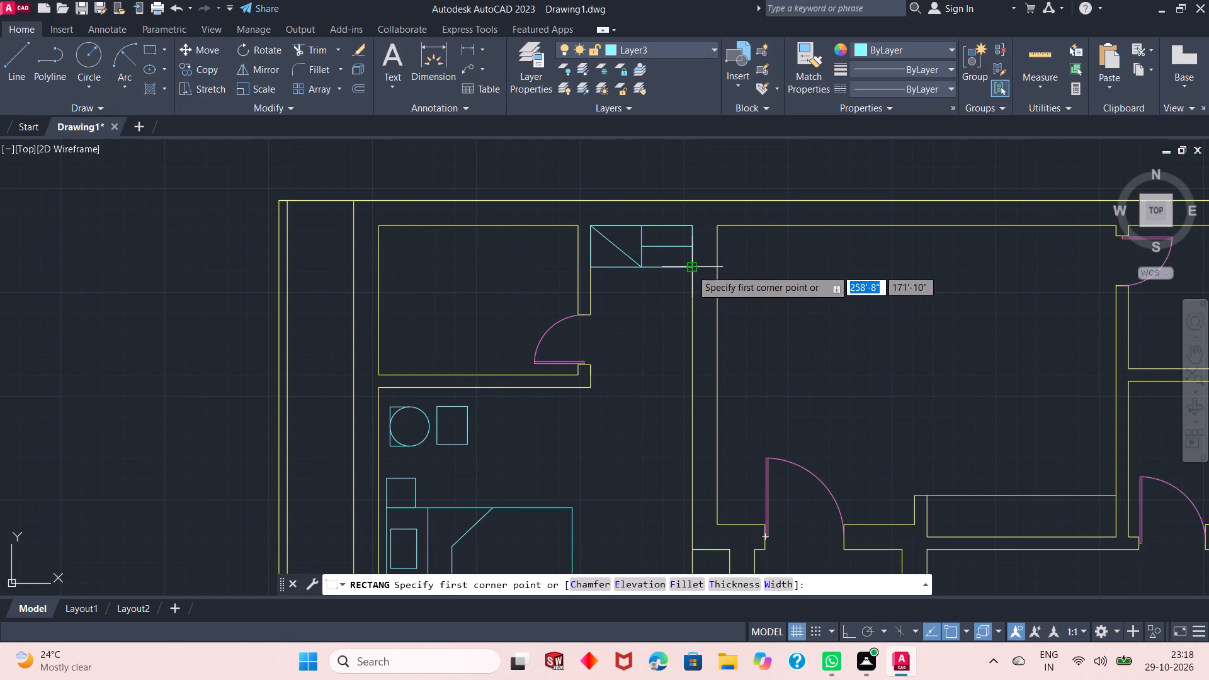
pyautogui.moveTo(691, 269); pyautogui.dragTo(594, 387)
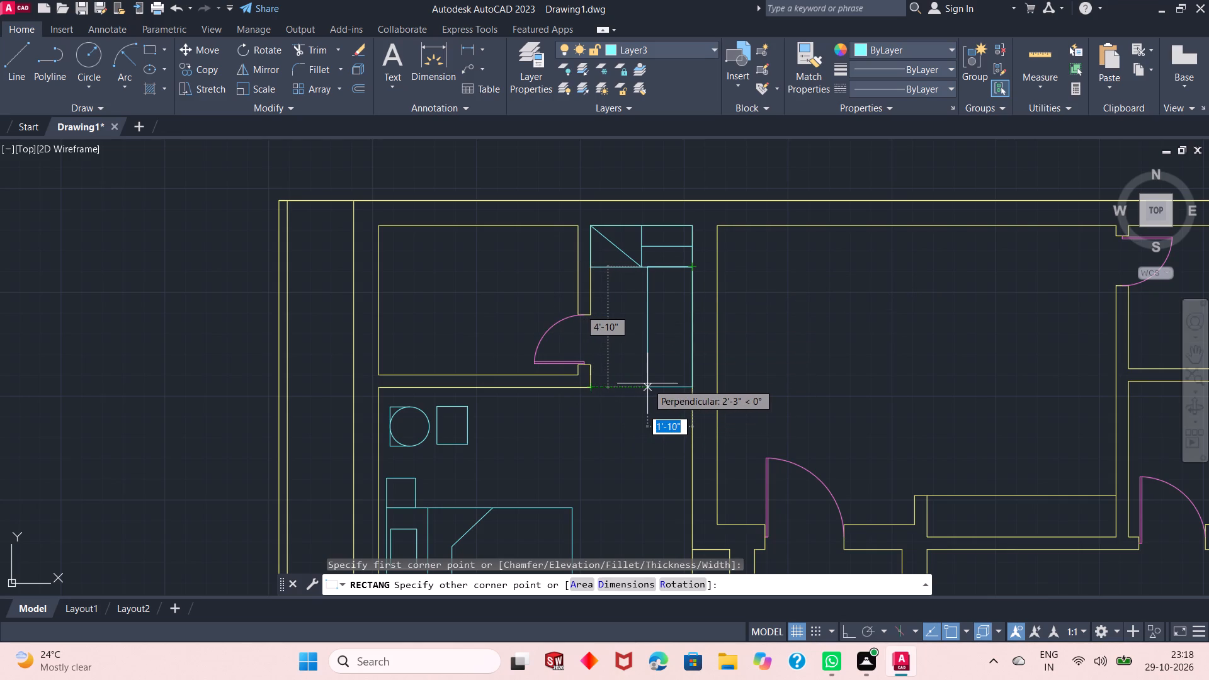
pyautogui.click(650, 383)
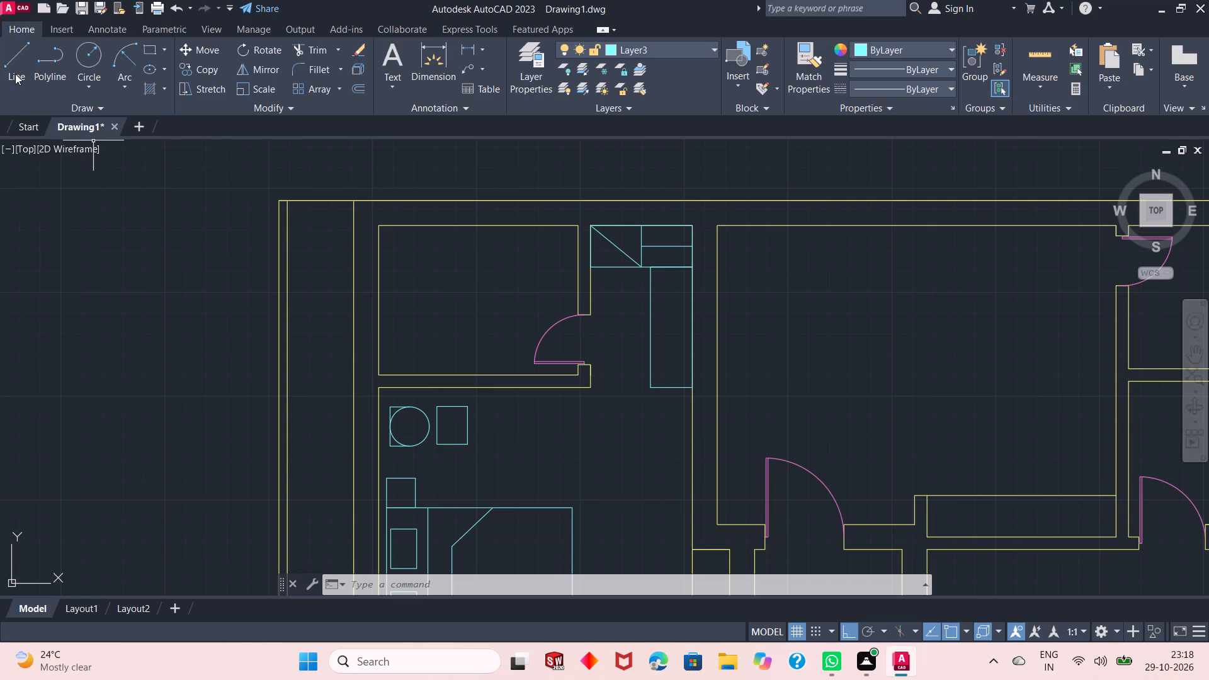
# Draw a lengthwise centre line in the tall rectangle, joining the midpoints of its north and south edges.
pyautogui.moveTo(15, 74); pyautogui.dragTo(326, 171)
pyautogui.write('l')
pyautogui.press('space')
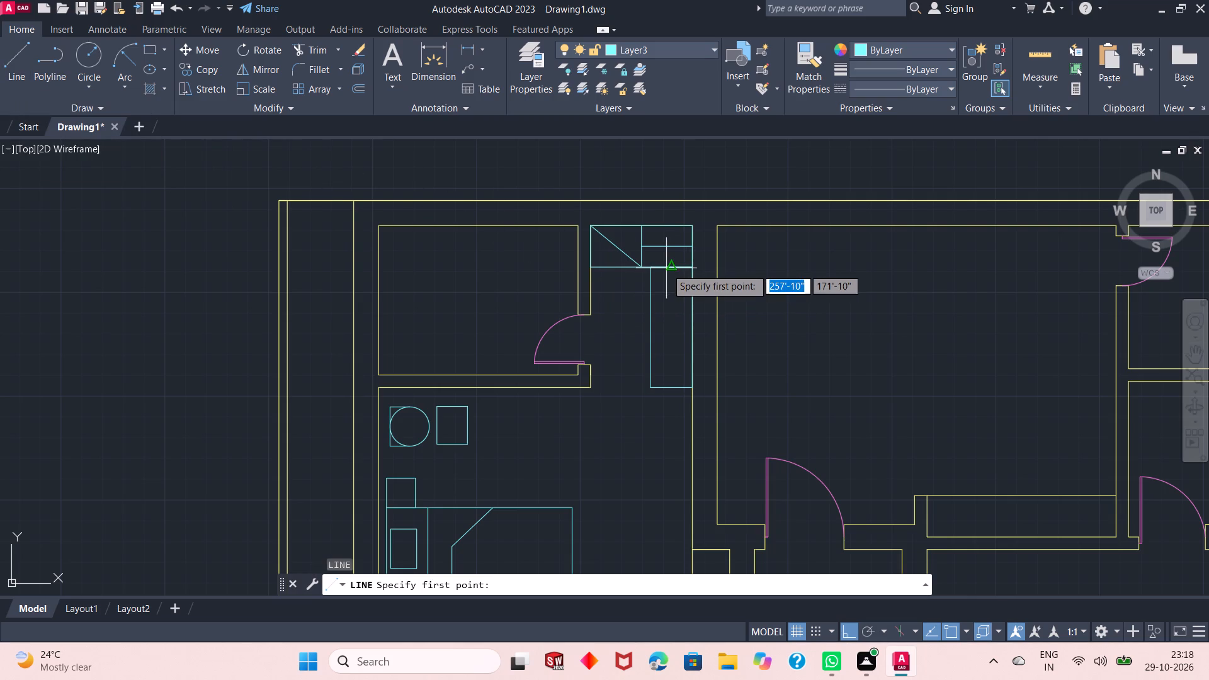
pyautogui.click(666, 269)
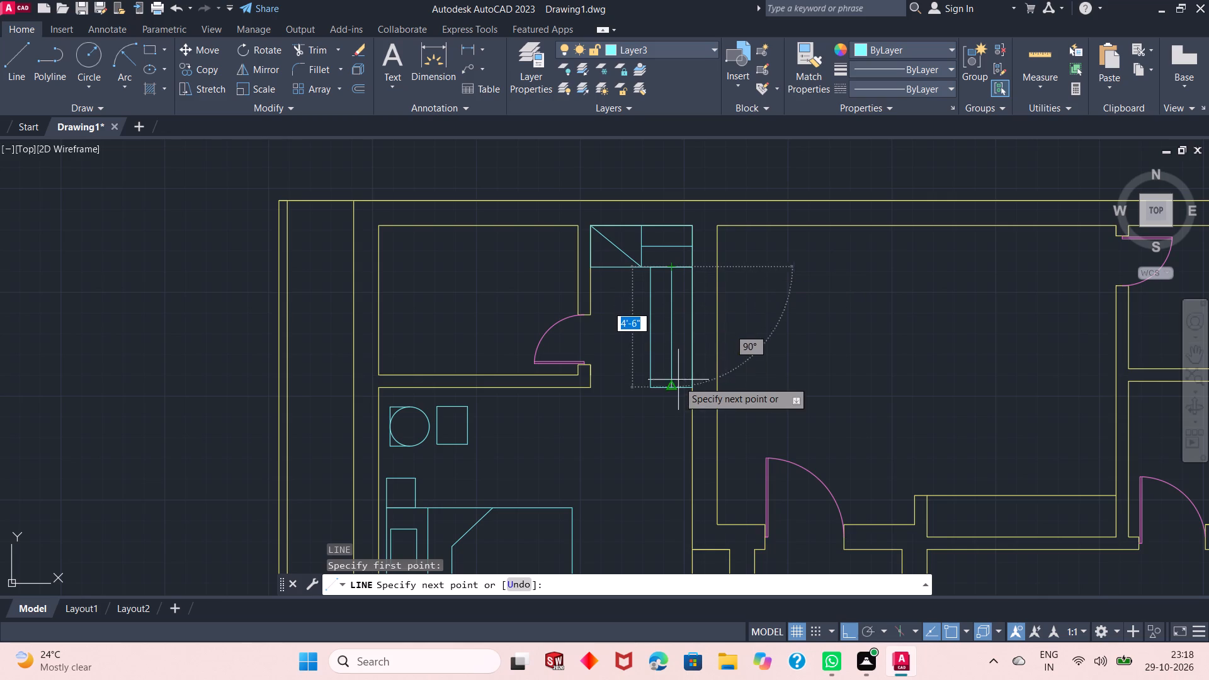
pyautogui.click(673, 388)
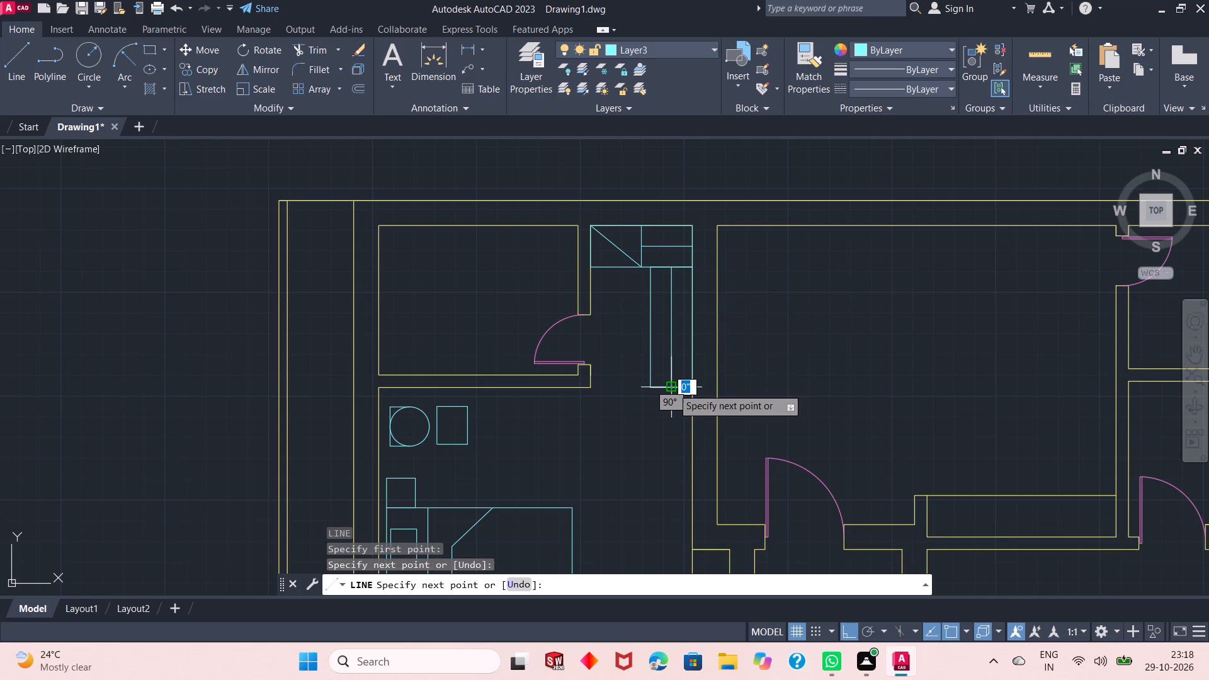
pyautogui.press('space')
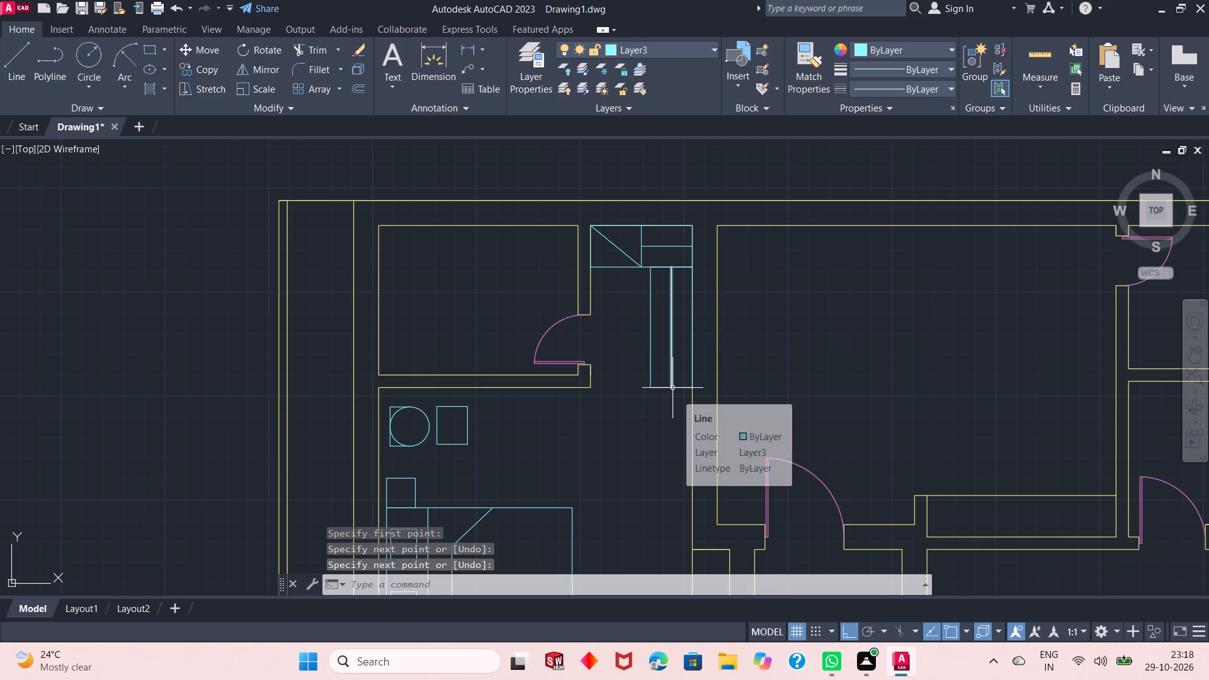
# Draw a crosswise line through the tall rectangle from its west to its east edge, just above the south end.
pyautogui.keyDown('ctrl'); pyautogui.scroll(1, 674, 303); pyautogui.keyUp('ctrl')
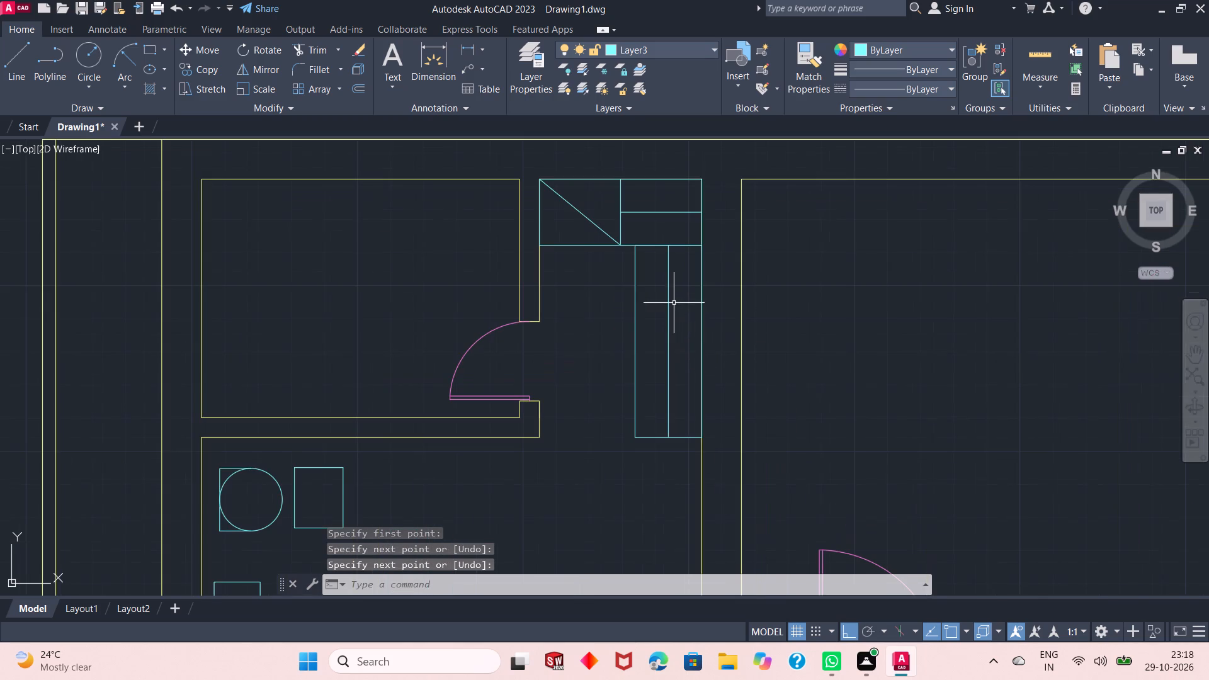
pyautogui.click(12, 66)
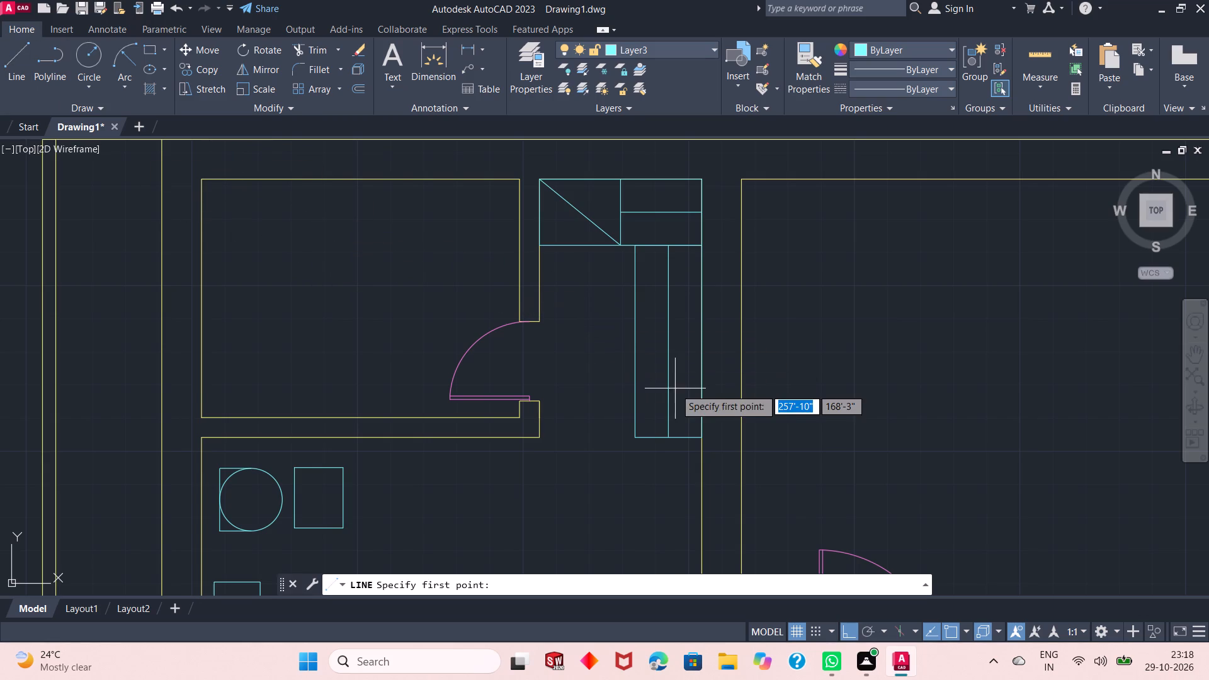
pyautogui.moveTo(640, 419); pyautogui.dragTo(657, 419)
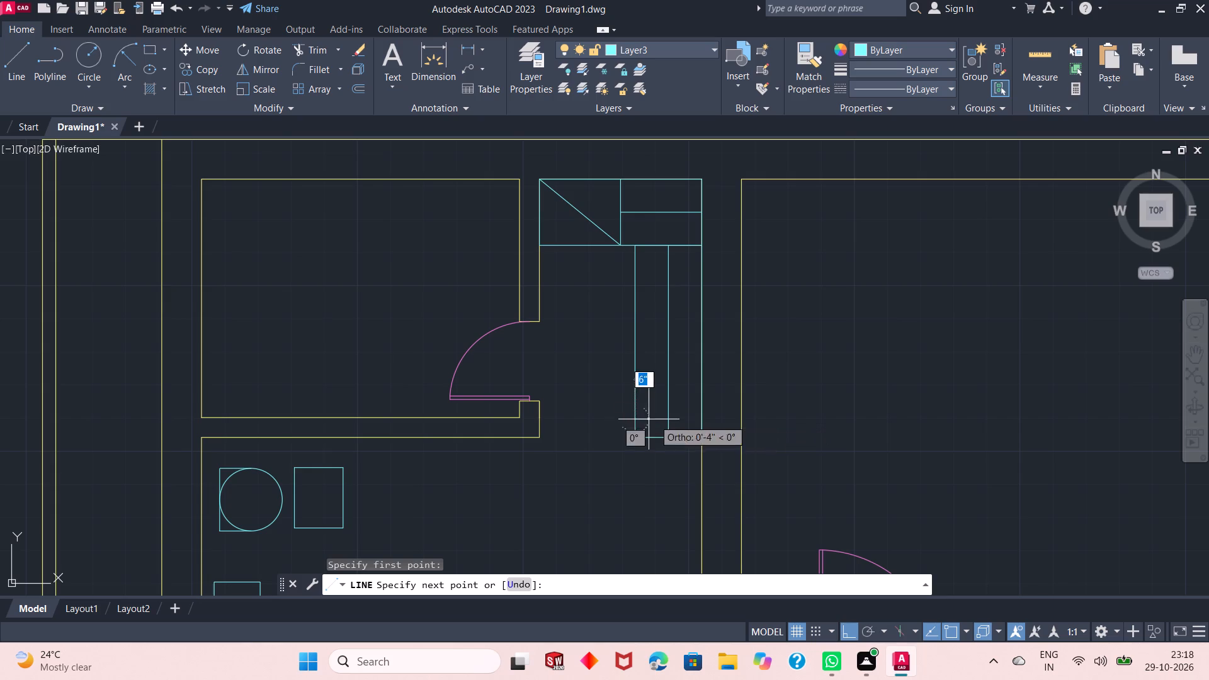
pyautogui.moveTo(657, 419); pyautogui.dragTo(699, 419)
pyautogui.click(699, 419)
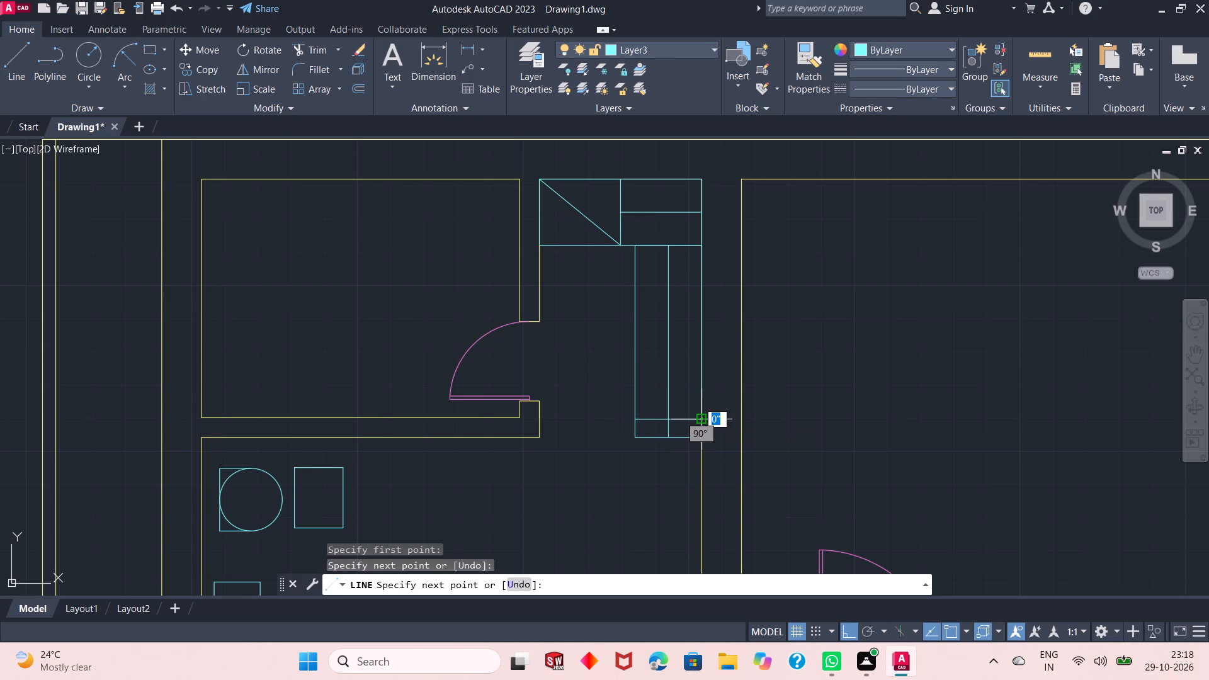
pyautogui.press('Escape')
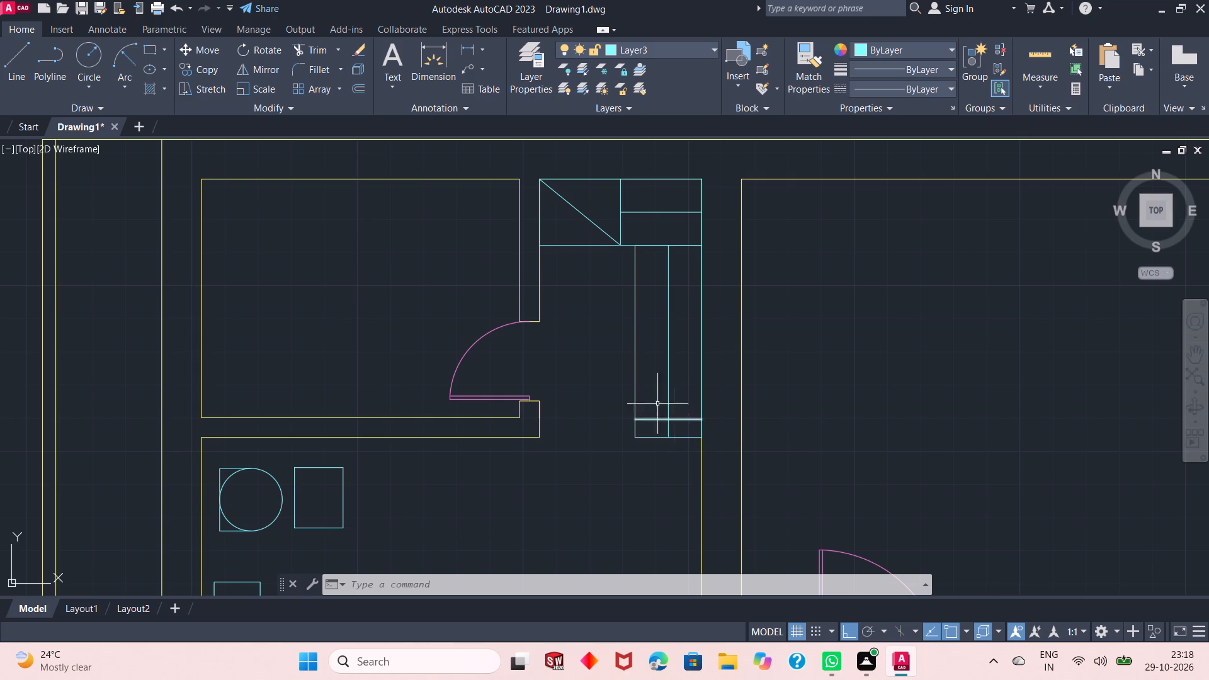
# Path-array the crosswise line along the tall rectangle's lengthwise centre line, trying 8" spacing before settling on 6".
pyautogui.click(341, 95)
pyautogui.click(338, 140)
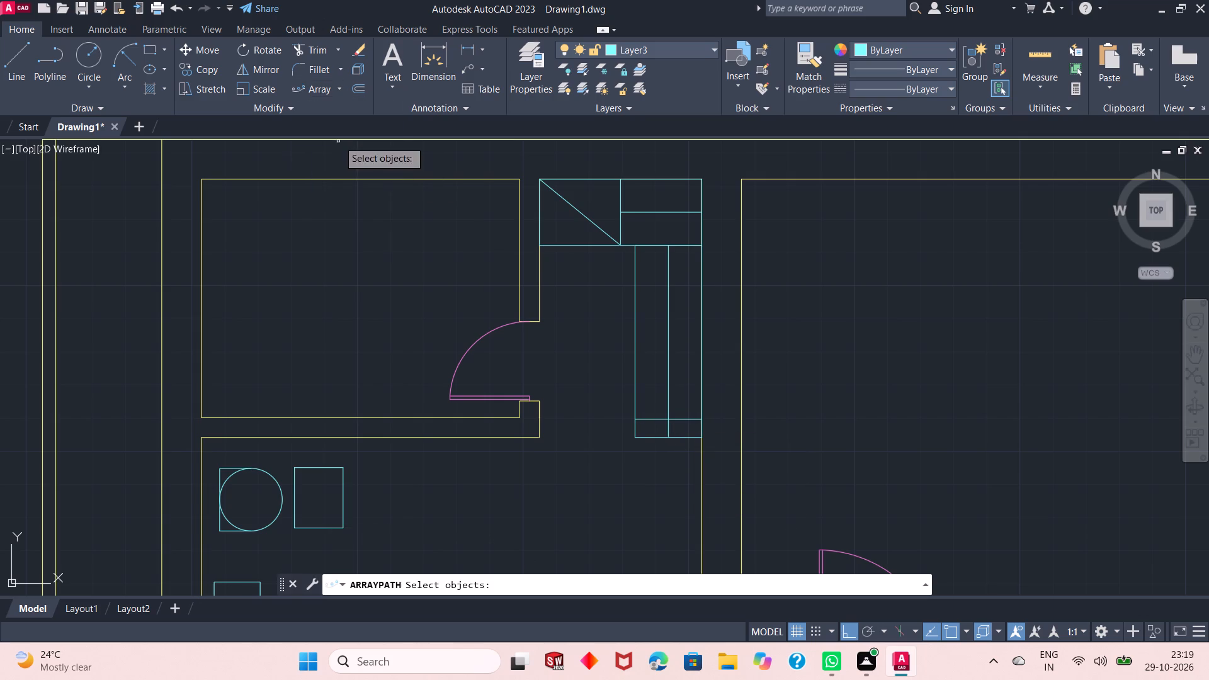
pyautogui.click(647, 419)
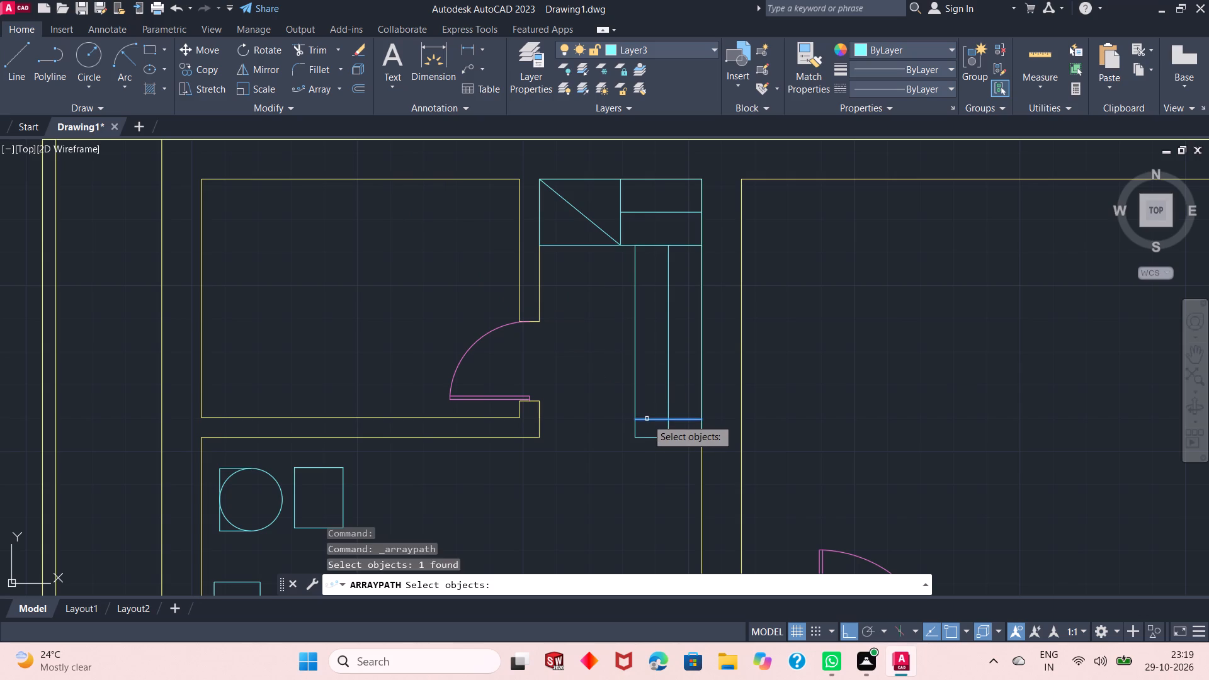
pyautogui.press('space')
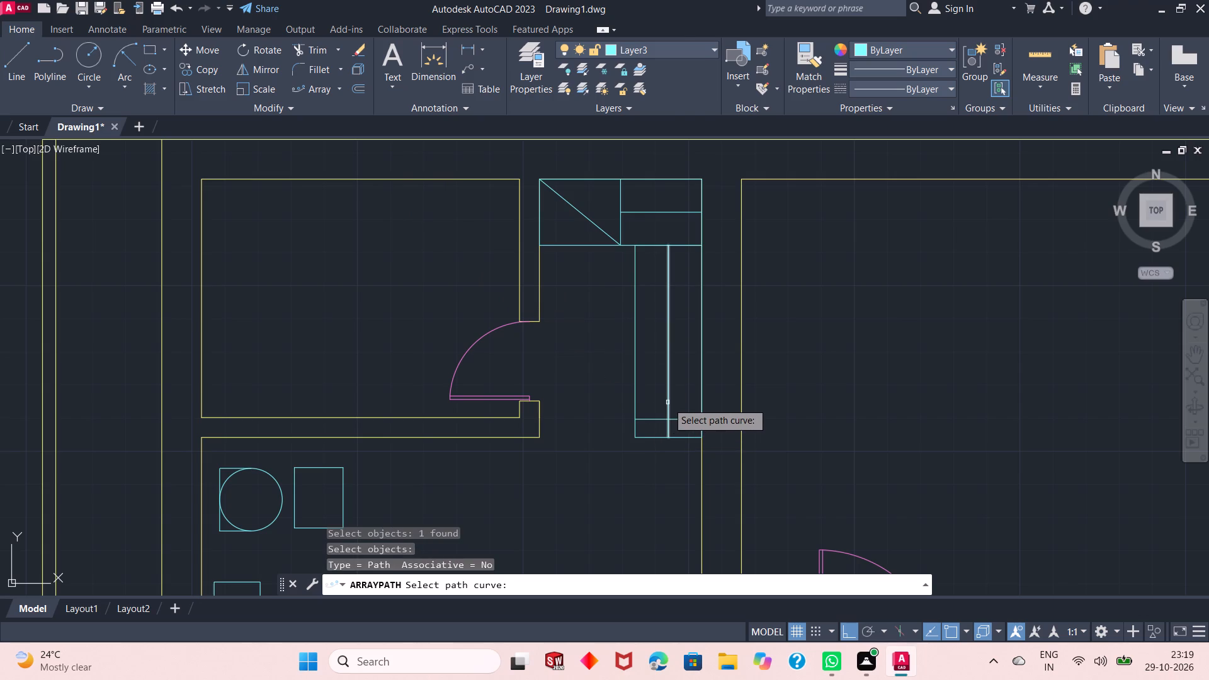
pyautogui.click(667, 402)
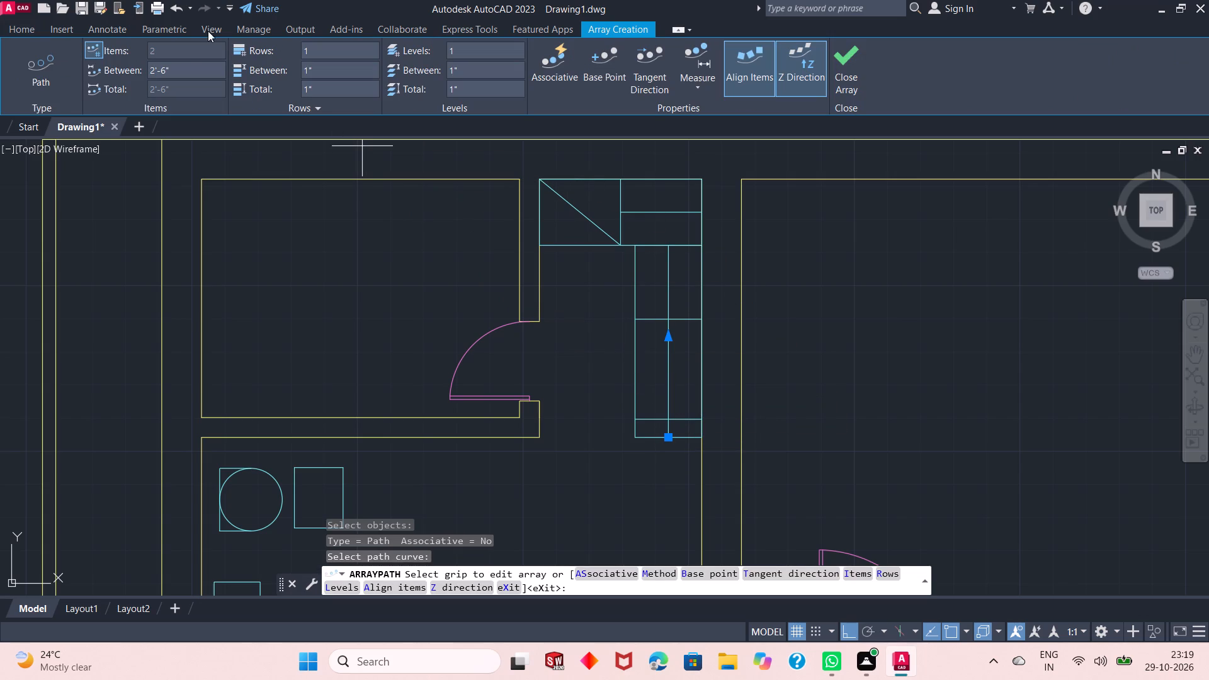
pyautogui.doubleClick(195, 69)
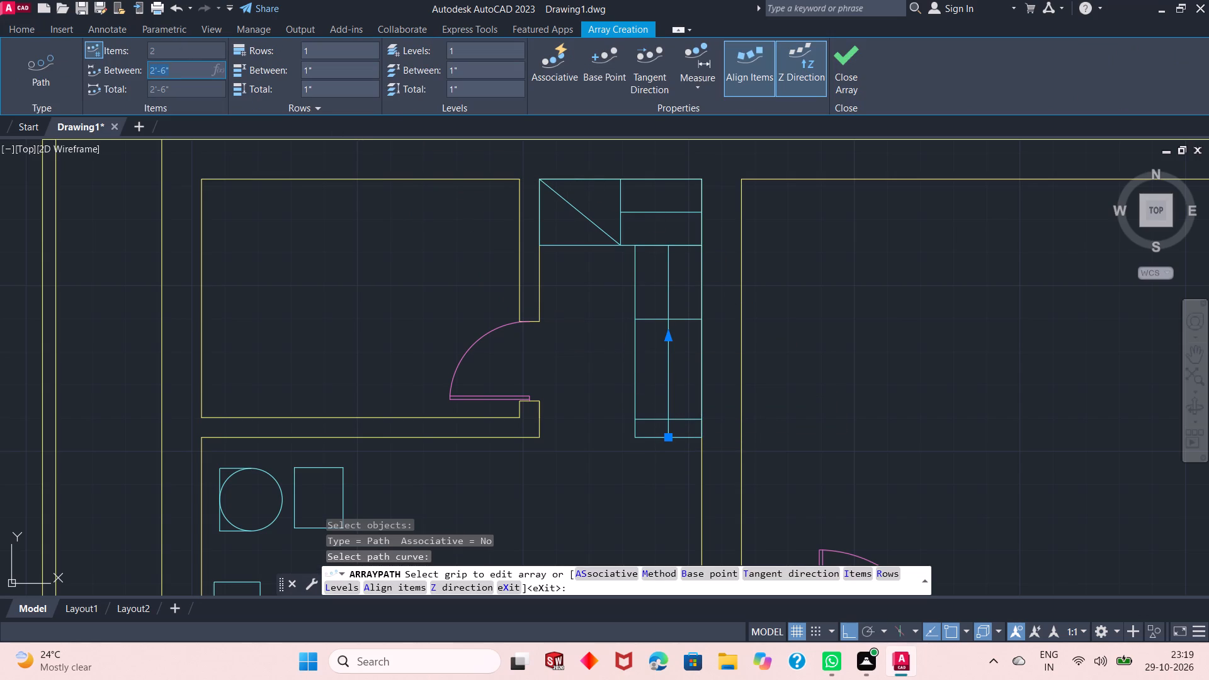
pyautogui.write('8"')
pyautogui.press('Return')
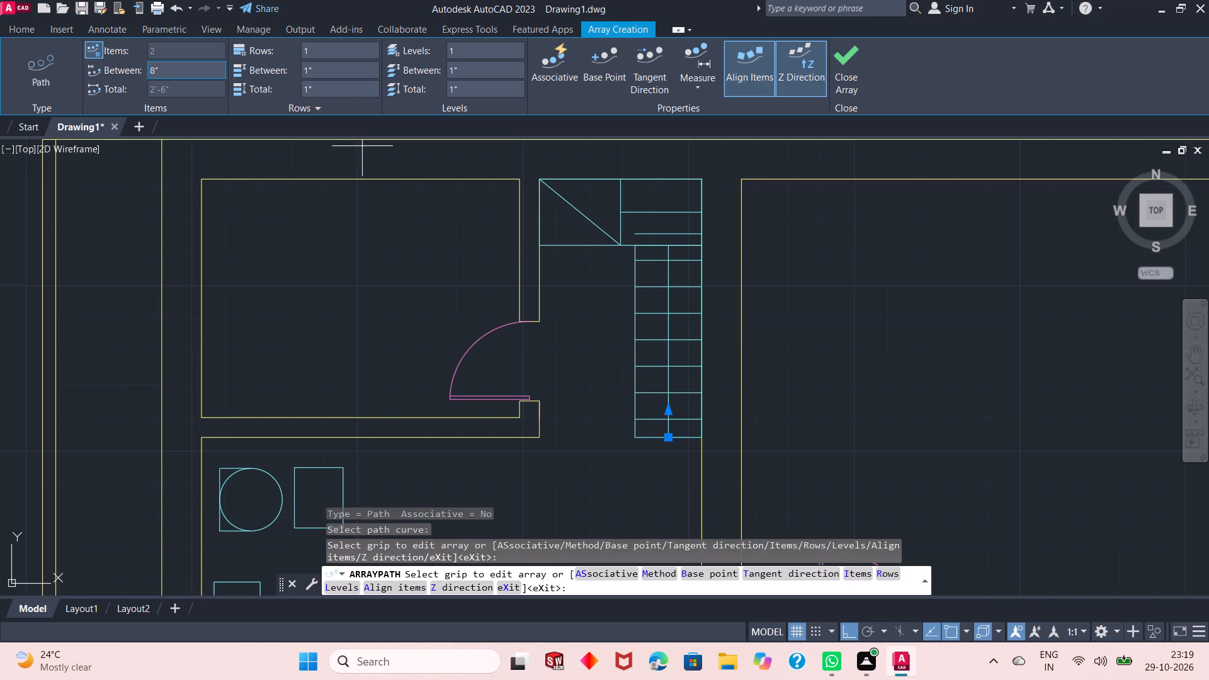
pyautogui.doubleClick(195, 69)
pyautogui.write('6"')
pyautogui.press('Return')
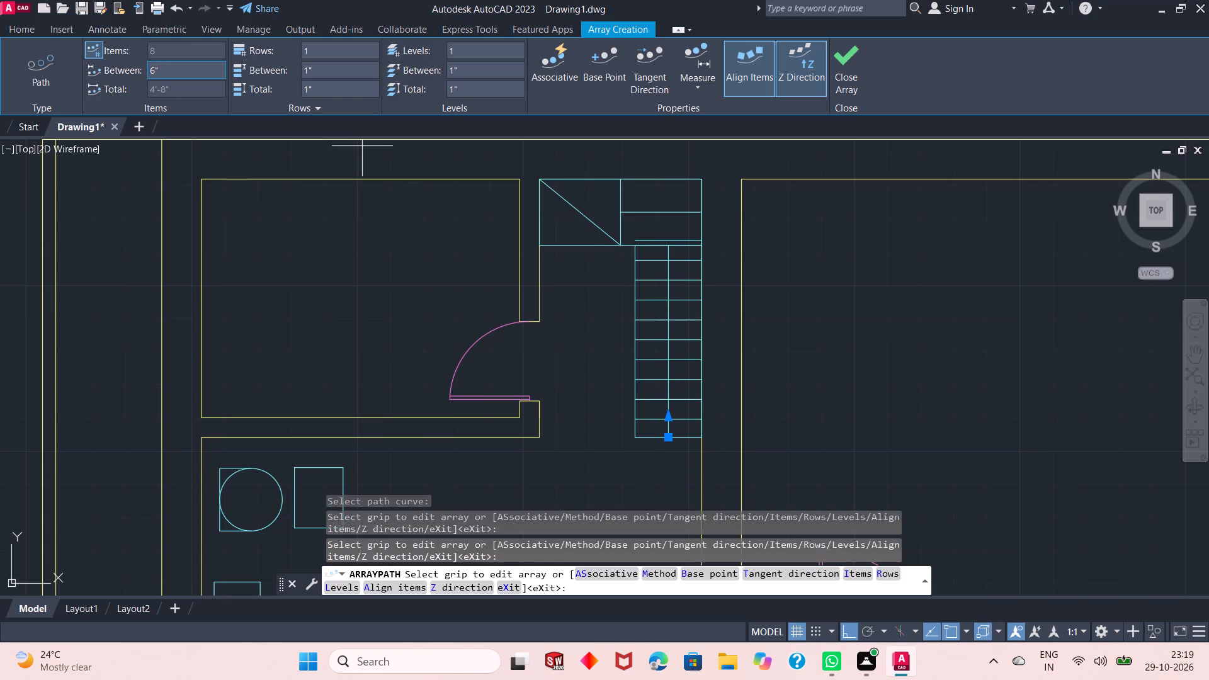
pyautogui.press('Return')
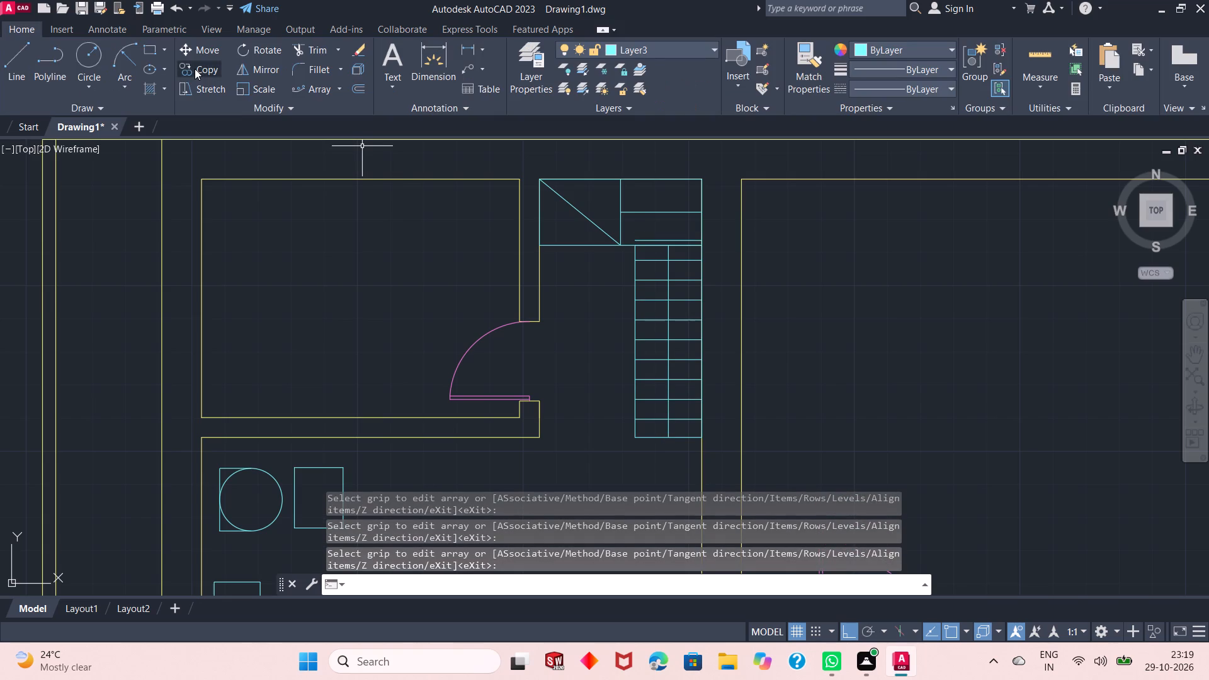
# Delete the northernmost arrayed line that extends beyond the tall rectangle into the cabinet.
pyautogui.click(649, 241)
pyautogui.press('Delete')
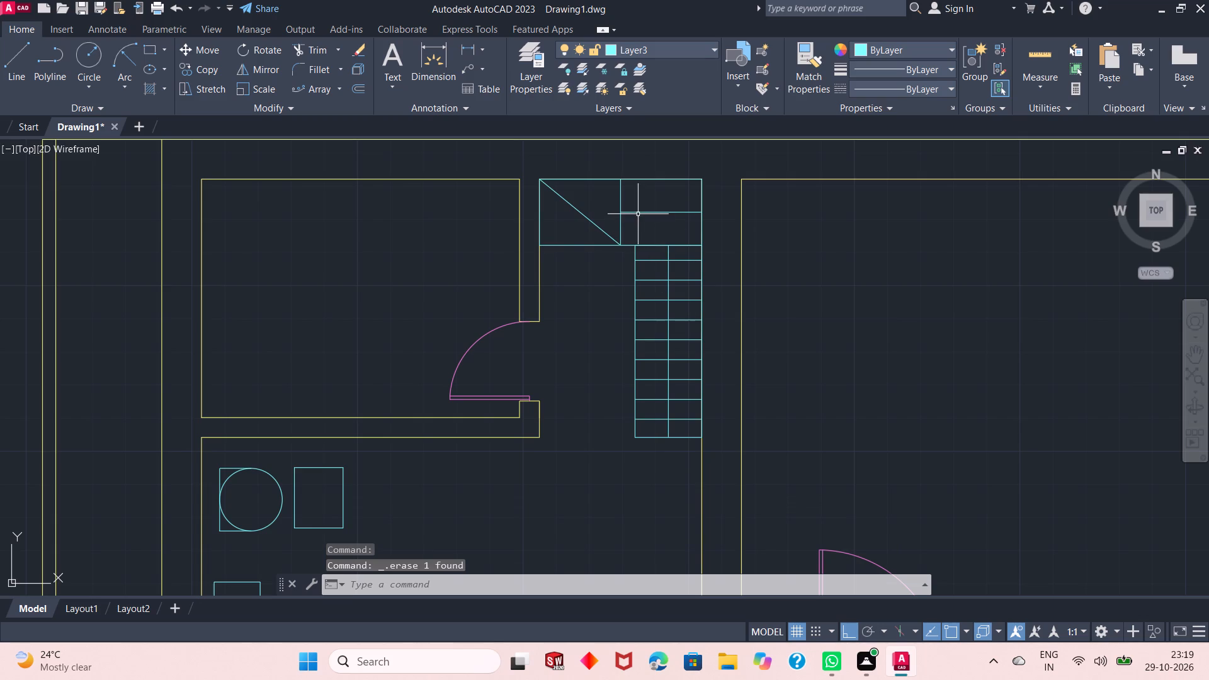
# Create a new layer, Layer5, with a pale grey-beige true colour of hue 61 and saturation 19, and make it current.
pyautogui.keyDown('ctrl'); pyautogui.scroll(-1, 647, 229); pyautogui.keyUp('ctrl')
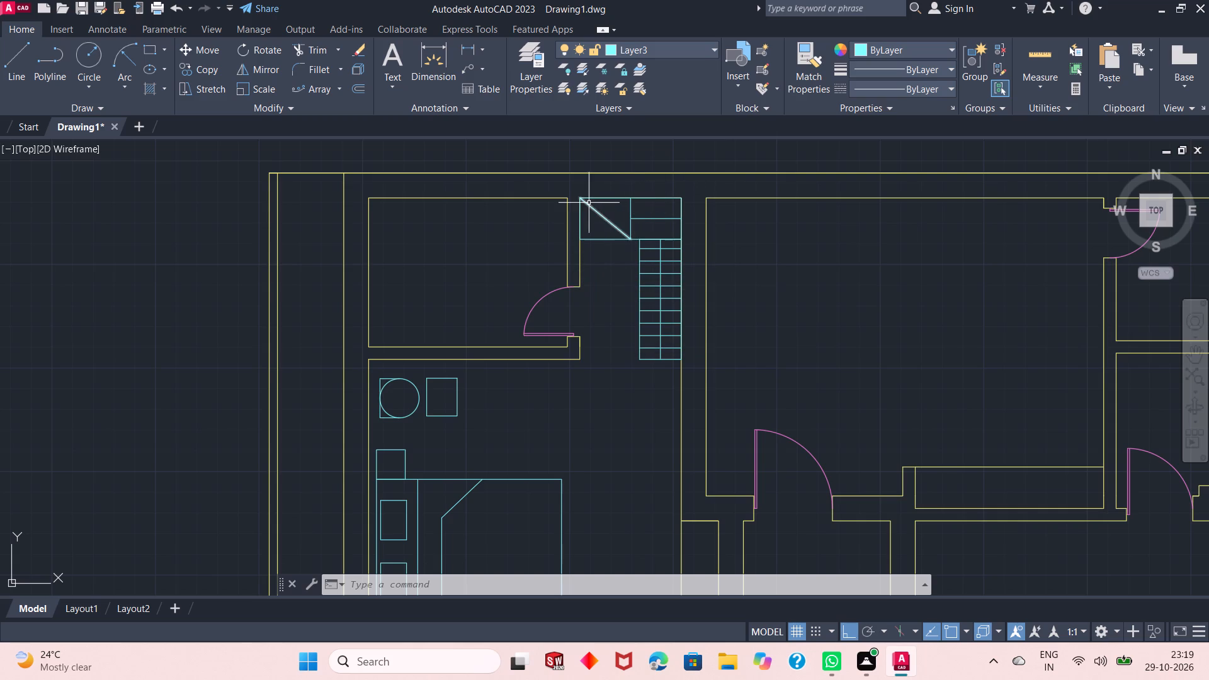
pyautogui.keyDown('ctrl'); pyautogui.scroll(-1, 559, 230); pyautogui.keyUp('ctrl')
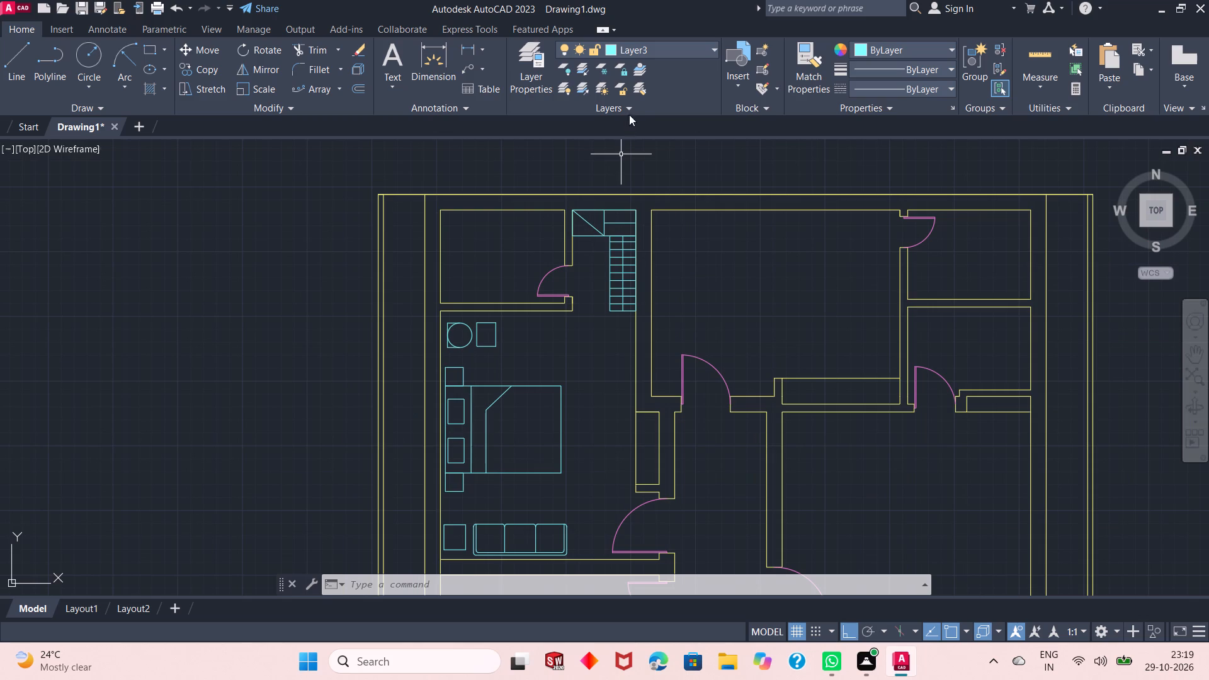
pyautogui.click(536, 83)
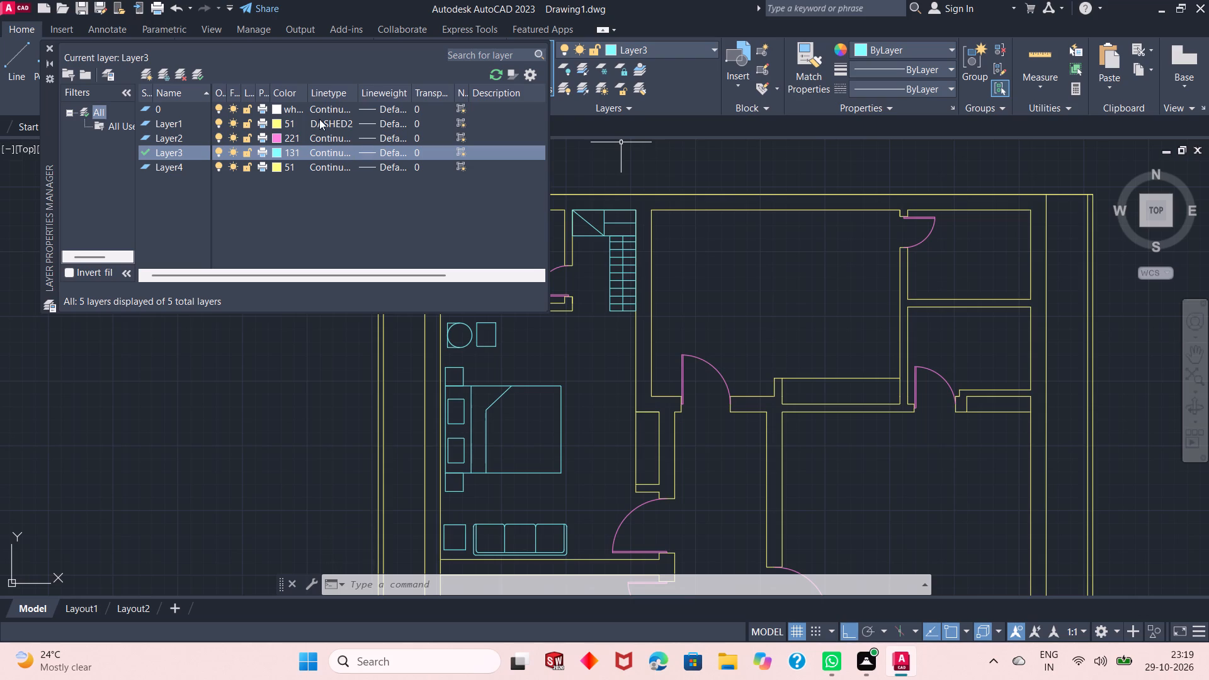
pyautogui.click(189, 169)
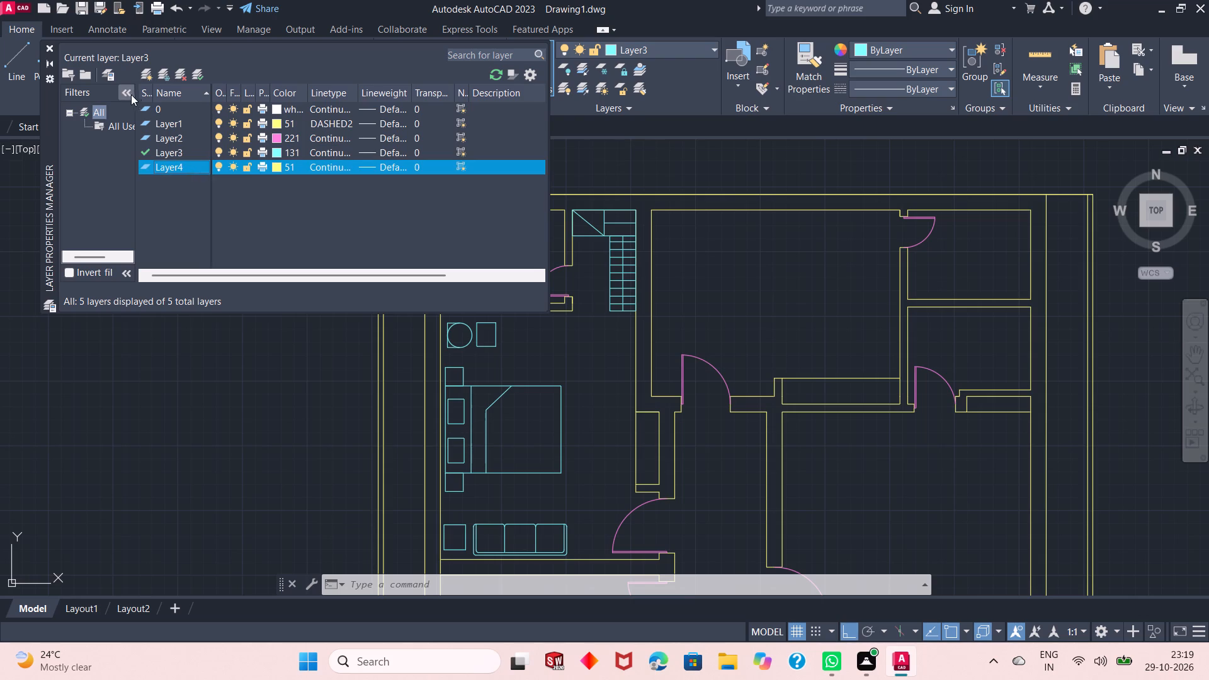
pyautogui.click(149, 67)
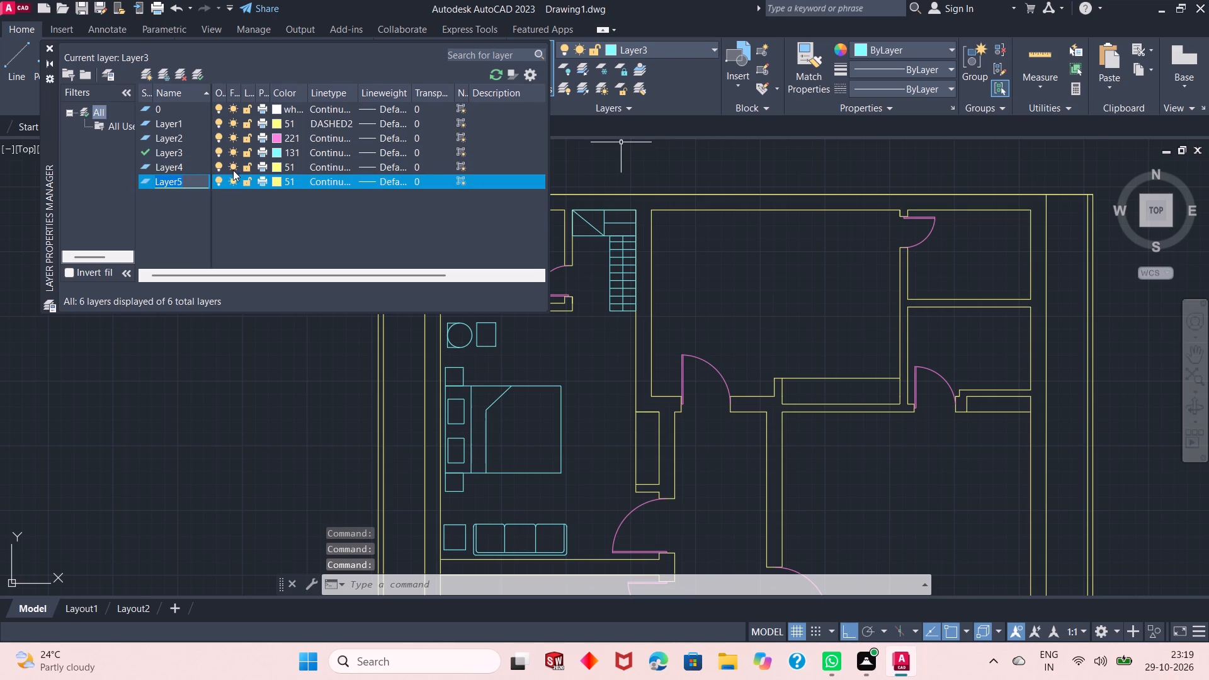
pyautogui.click(274, 181)
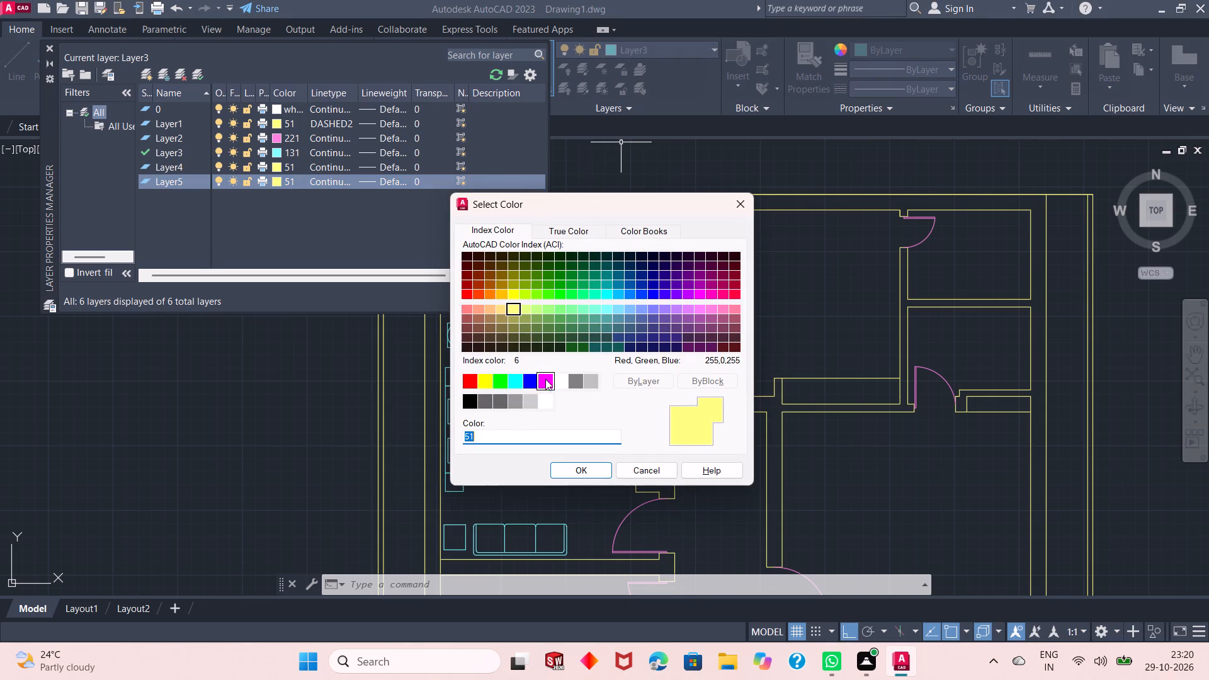
pyautogui.click(565, 232)
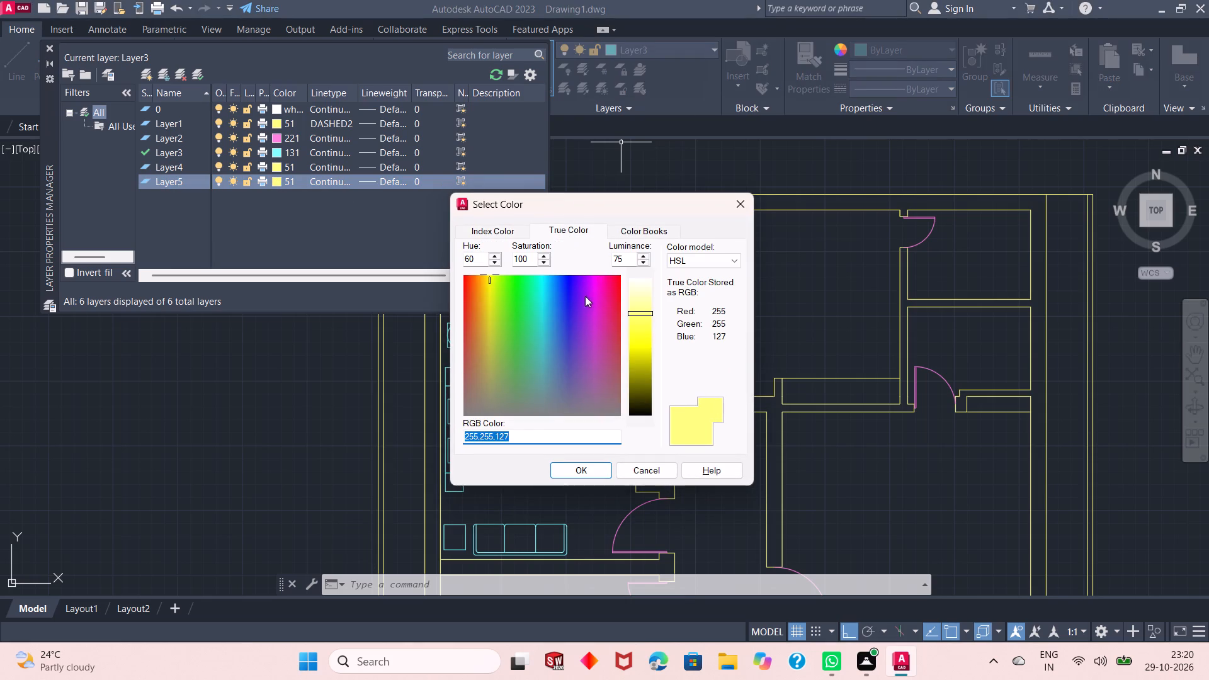
pyautogui.click(491, 388)
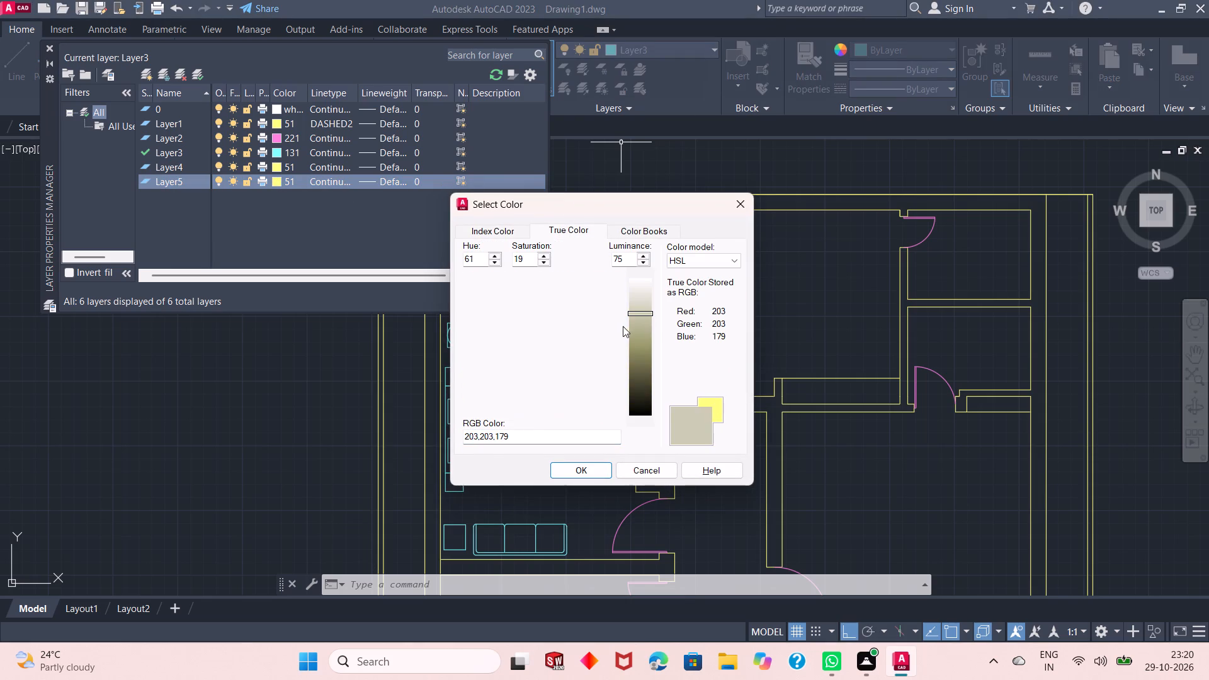
pyautogui.click(642, 304)
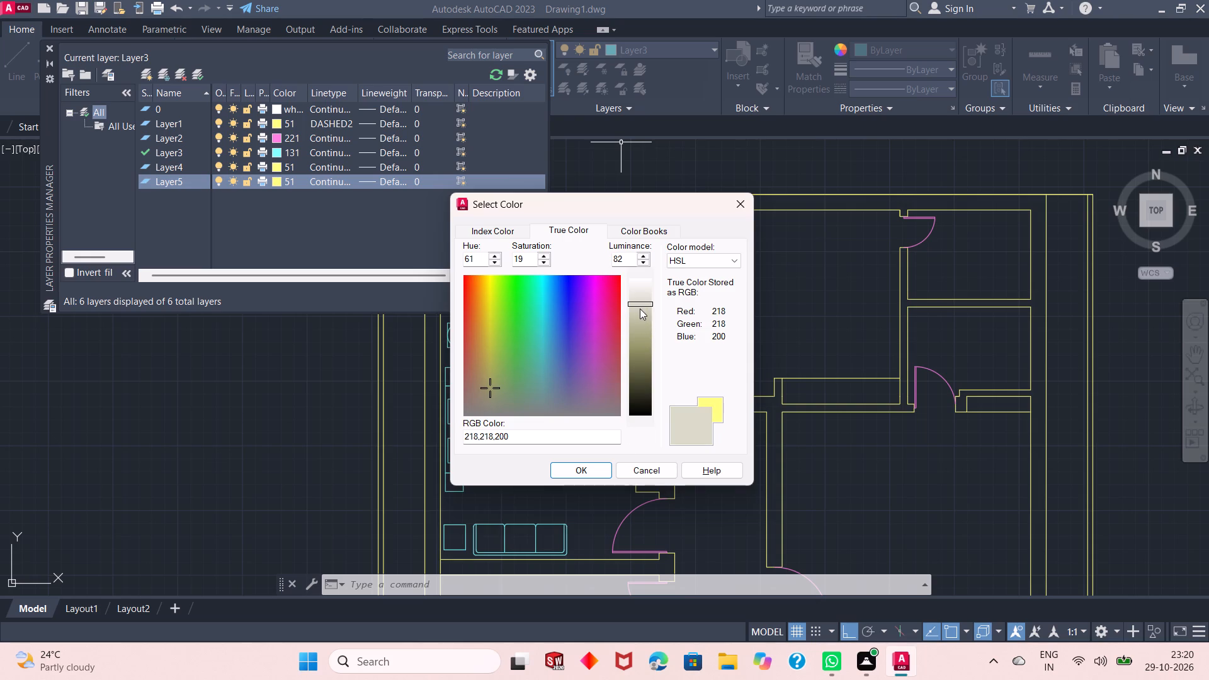
pyautogui.click(639, 308)
pyautogui.click(586, 473)
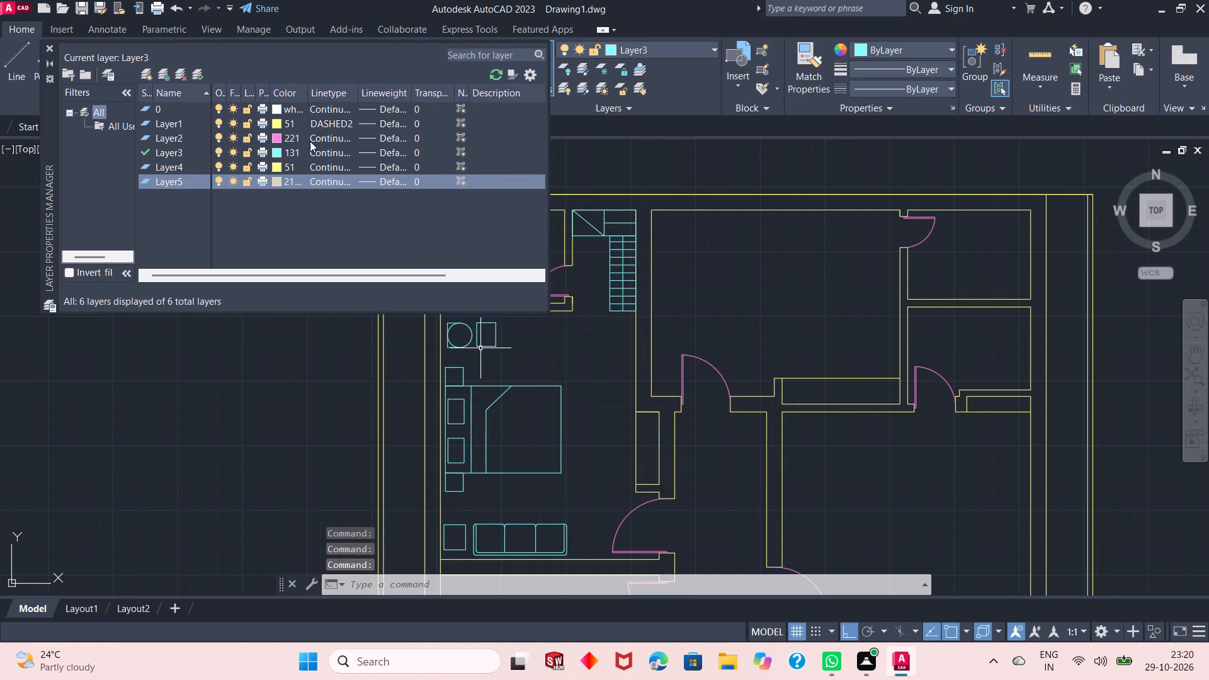
pyautogui.click(198, 72)
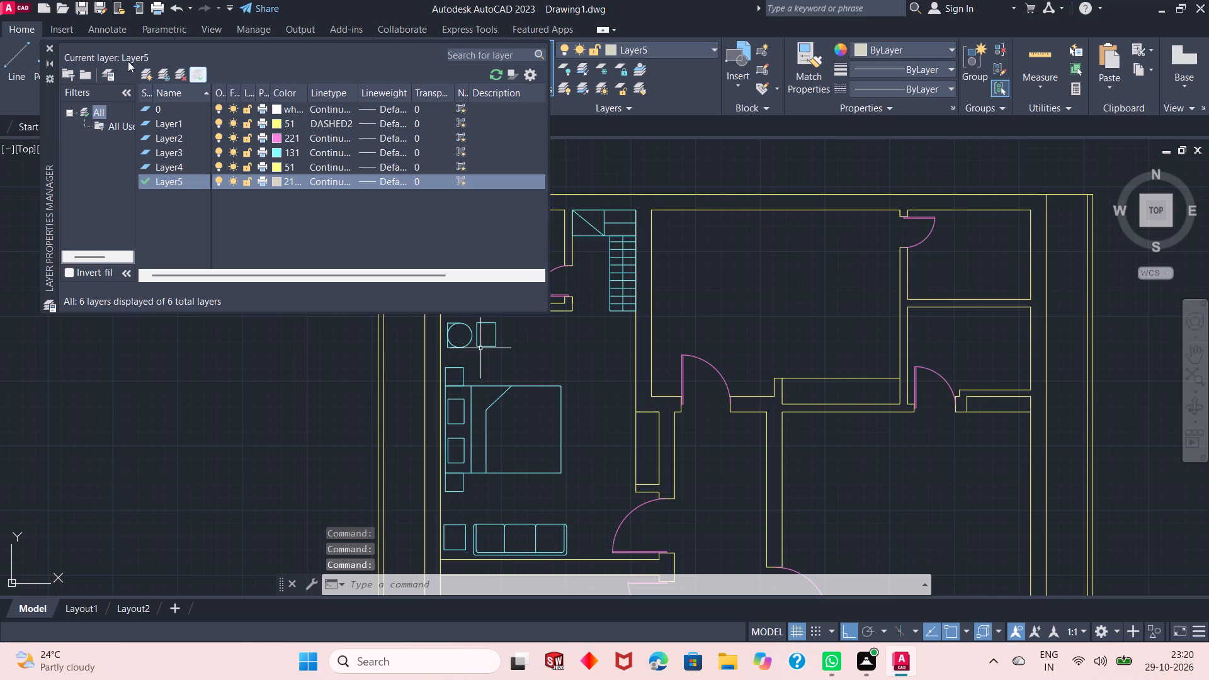
pyautogui.click(48, 48)
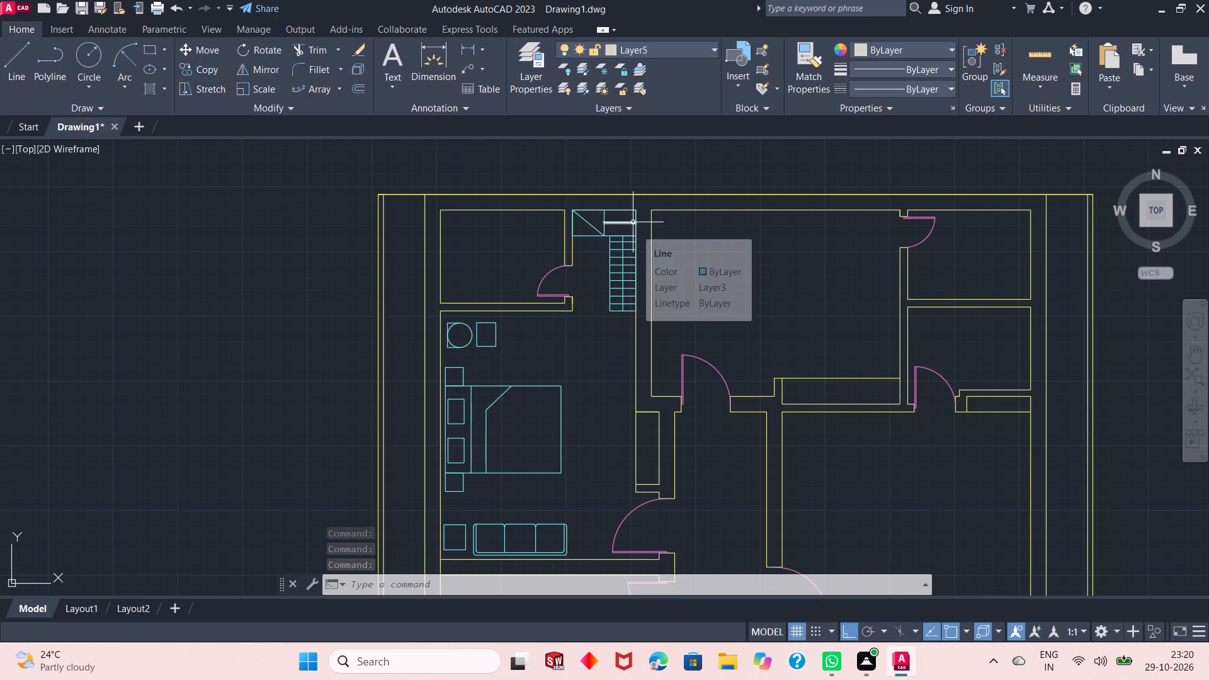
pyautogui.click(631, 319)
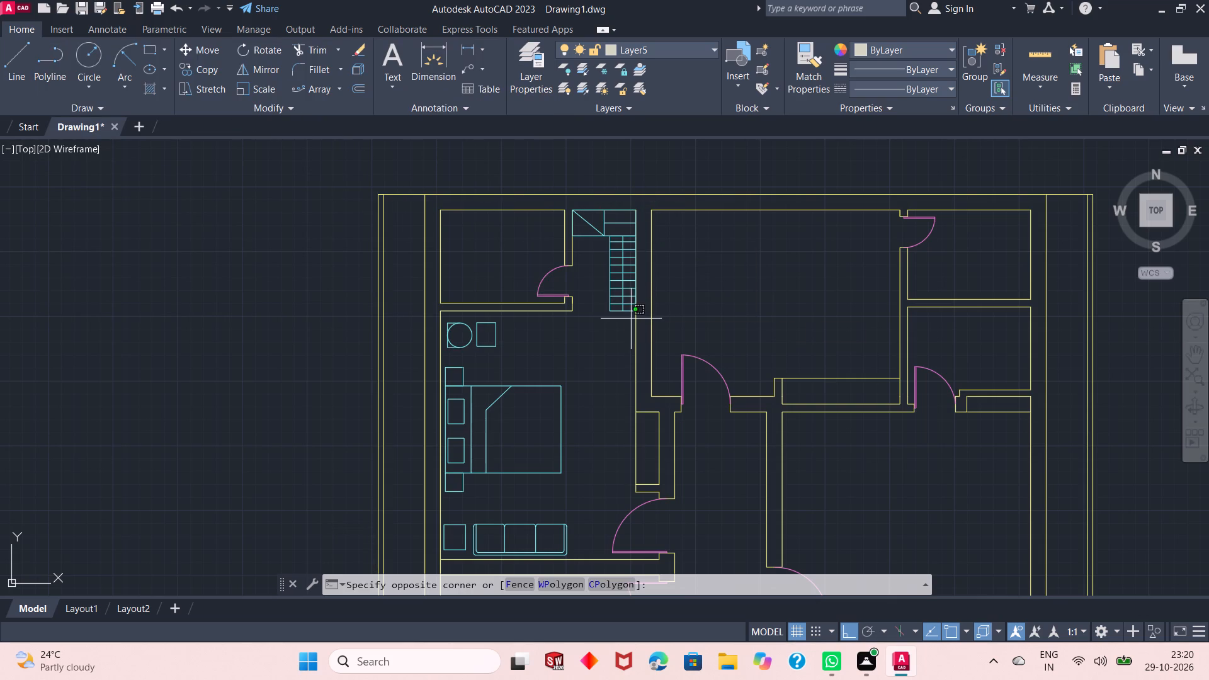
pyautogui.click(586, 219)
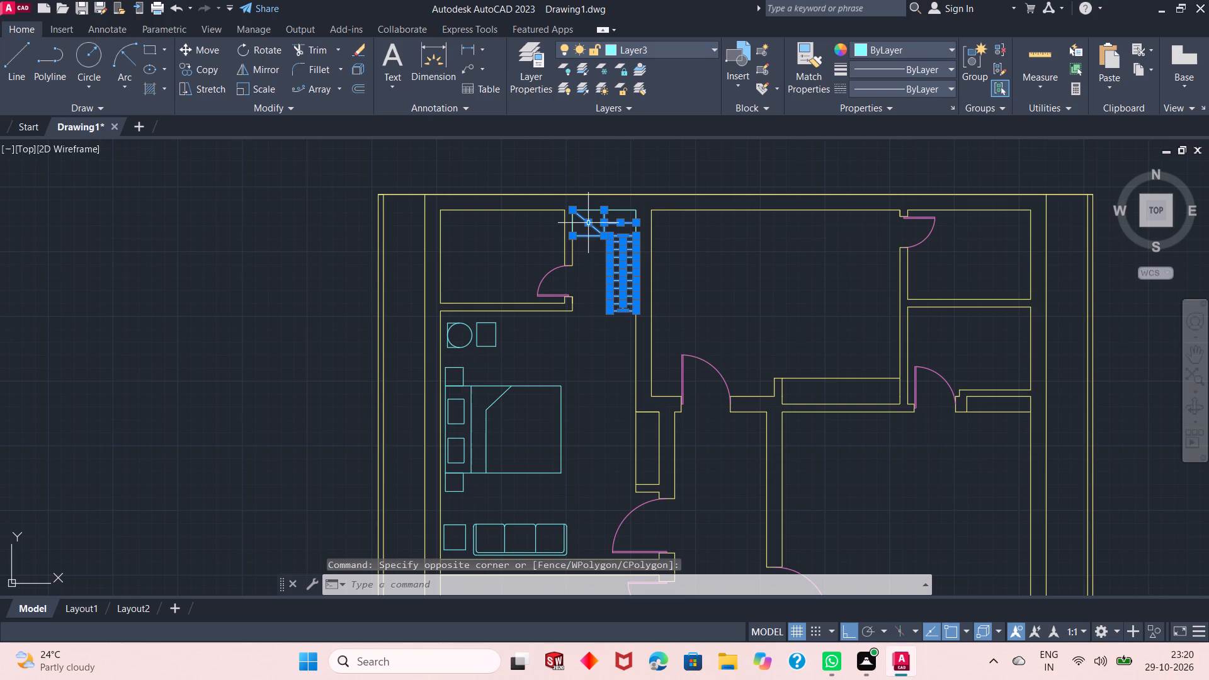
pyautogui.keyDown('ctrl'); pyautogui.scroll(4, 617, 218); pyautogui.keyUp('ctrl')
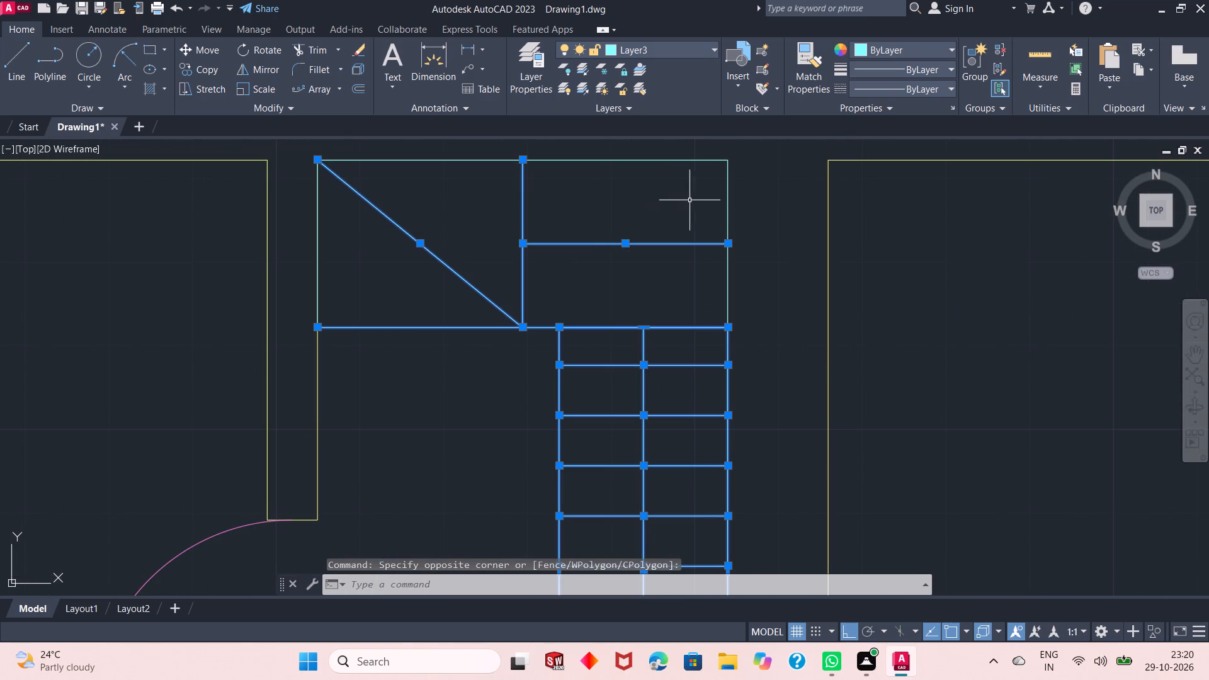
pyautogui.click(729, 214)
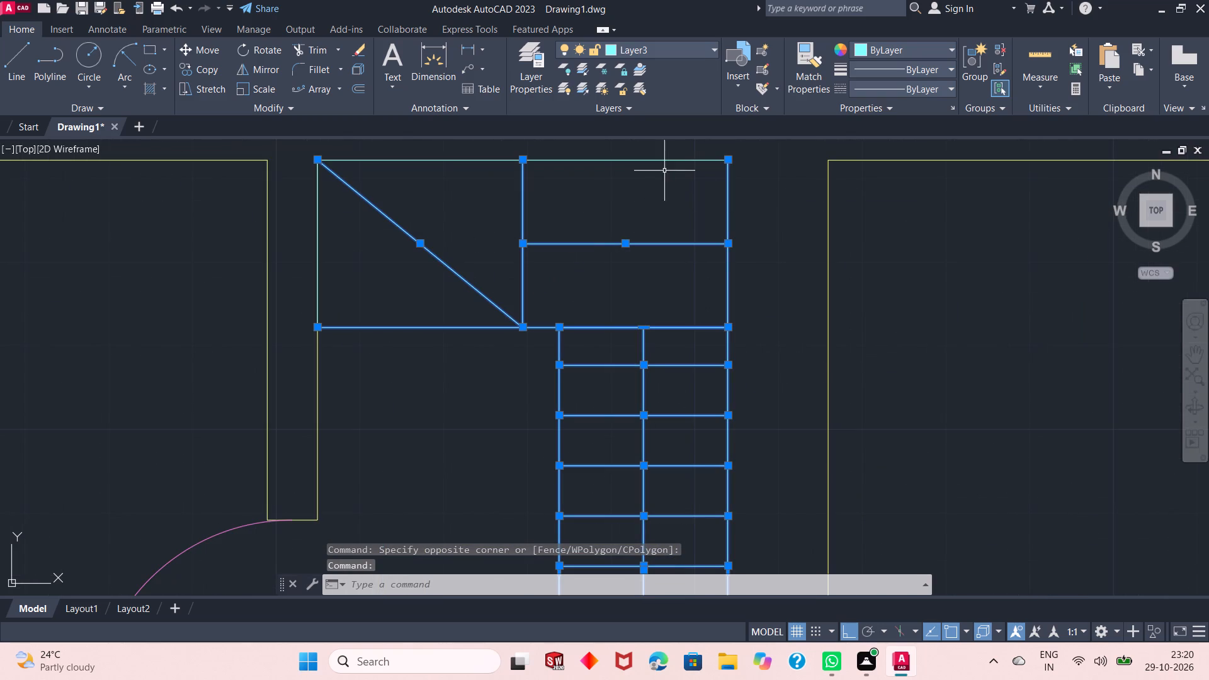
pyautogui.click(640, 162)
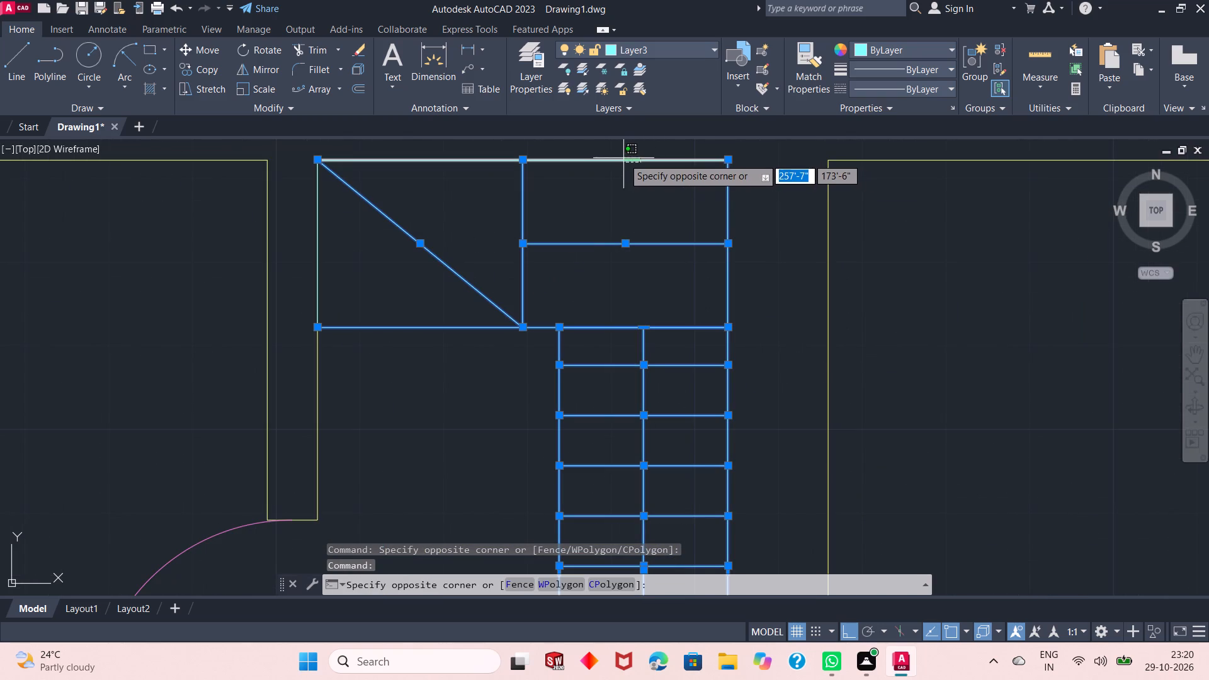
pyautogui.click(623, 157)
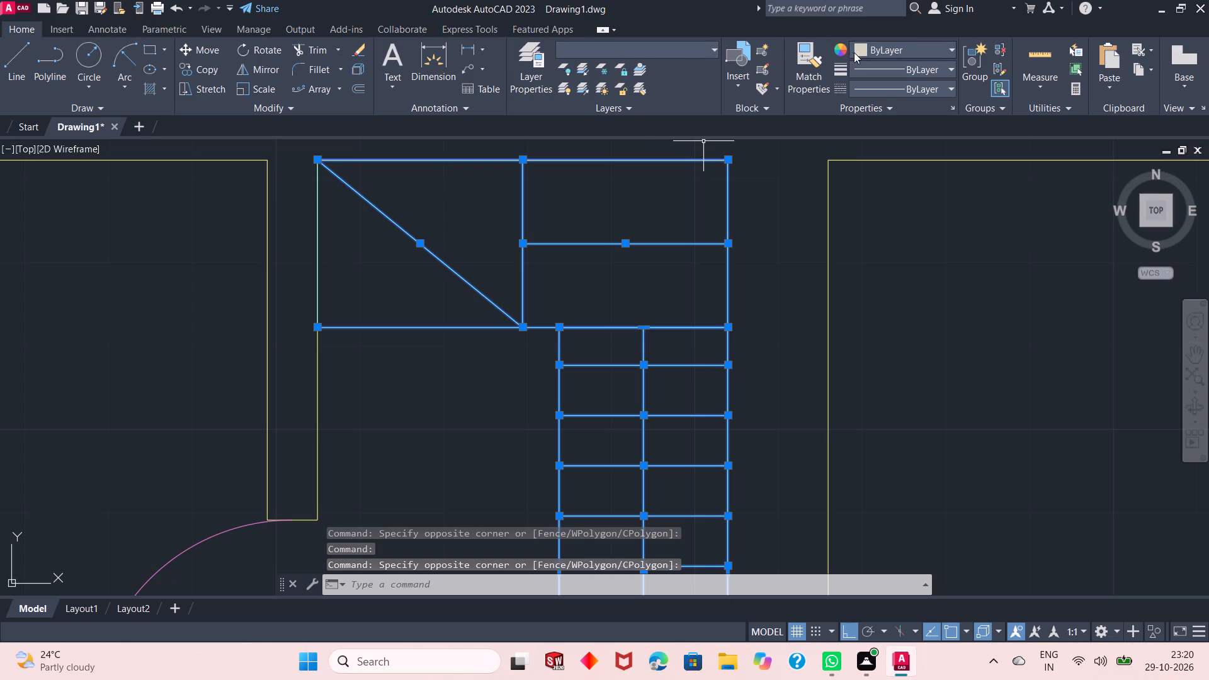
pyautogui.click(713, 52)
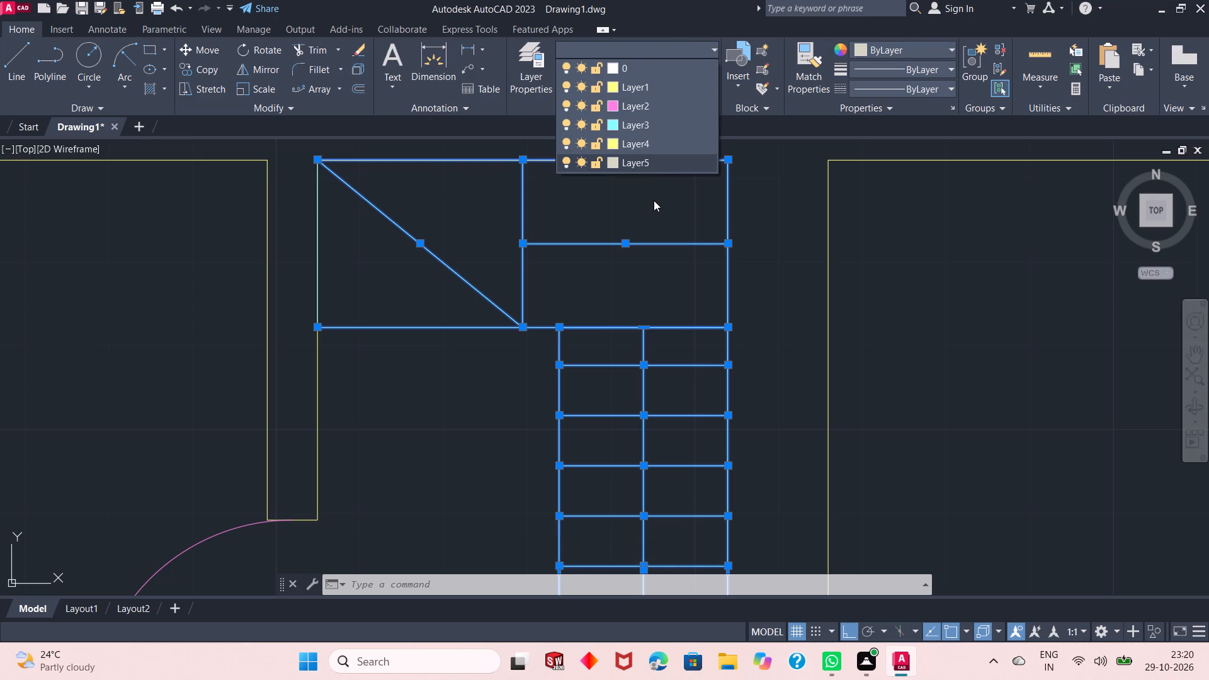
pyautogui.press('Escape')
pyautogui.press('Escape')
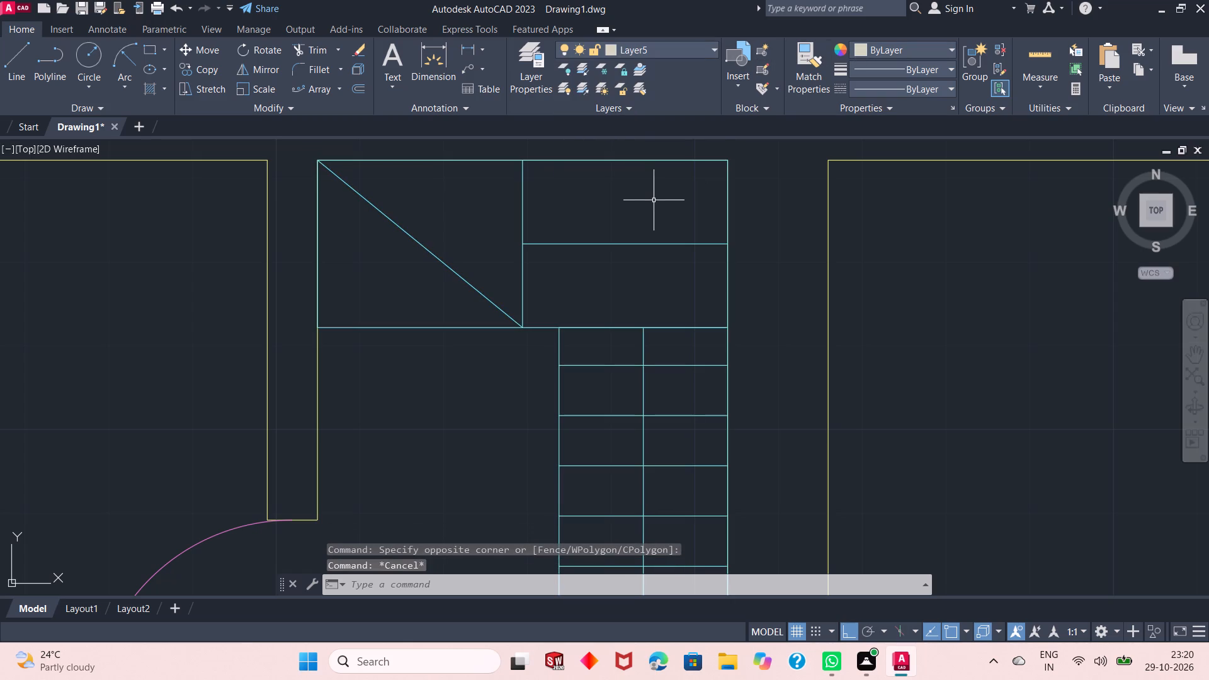
# Move all the alcove wardrobe linework, including the outline, dividers, diagonal and arrayed crosswise lines, to Layer5.
pyautogui.click(673, 200)
pyautogui.click(465, 428)
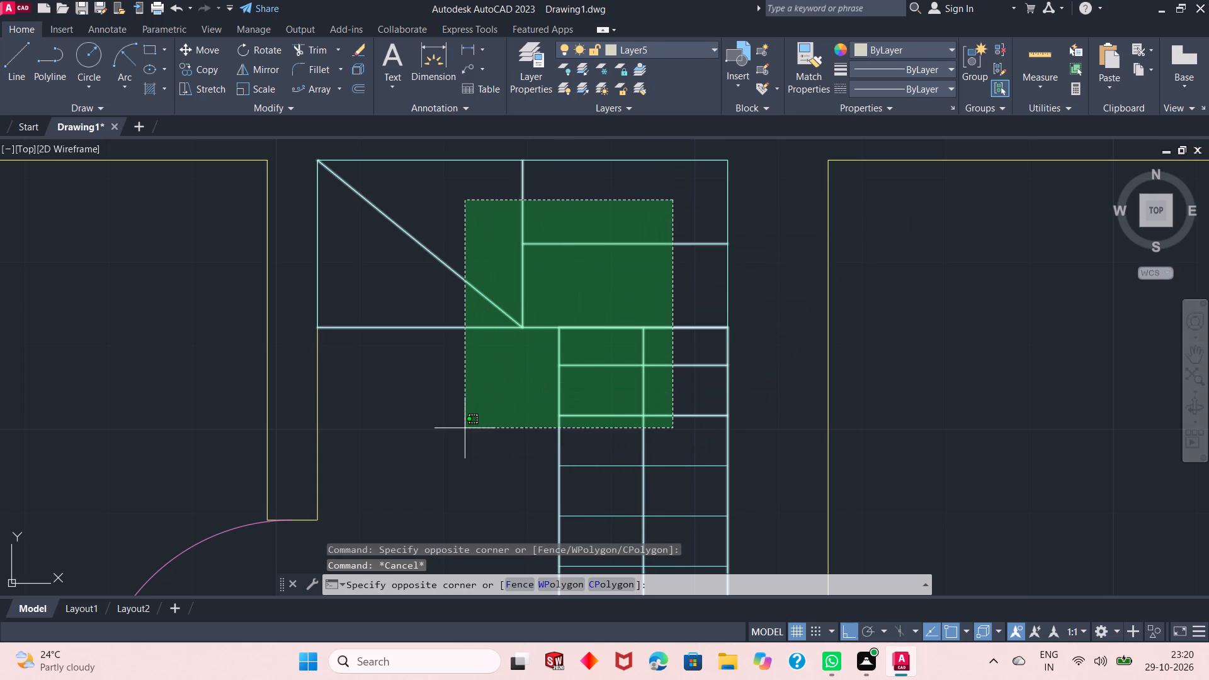
pyautogui.click(491, 163)
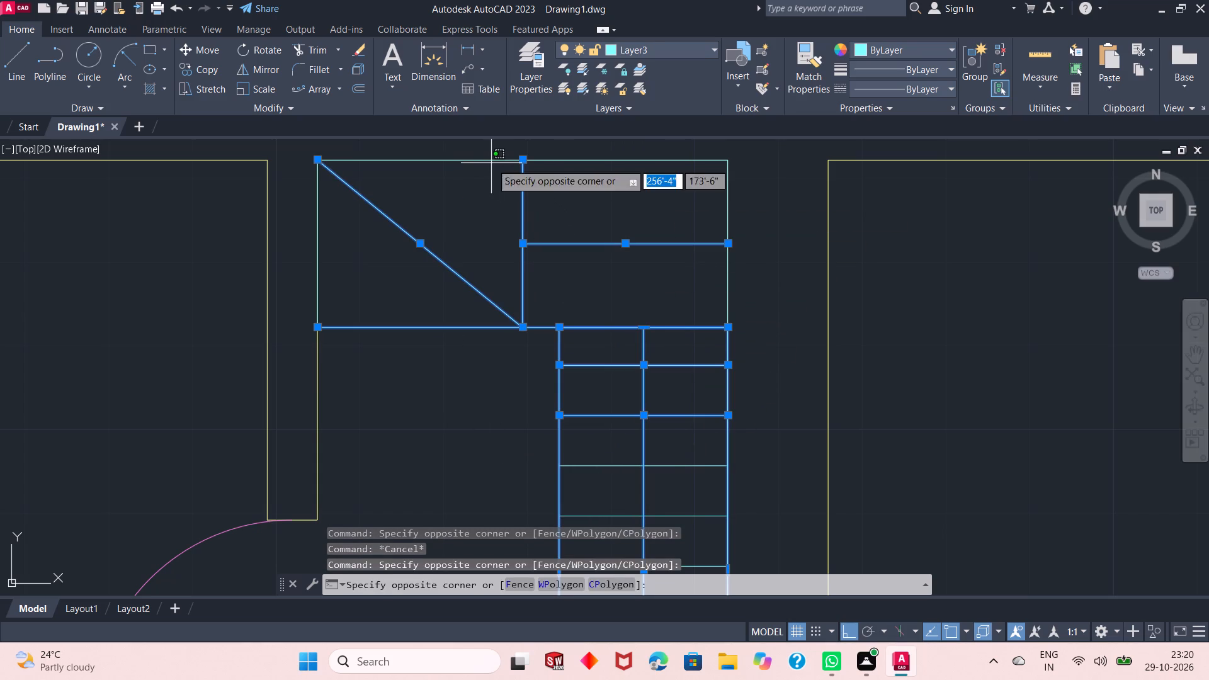
pyautogui.click(491, 163)
pyautogui.click(485, 162)
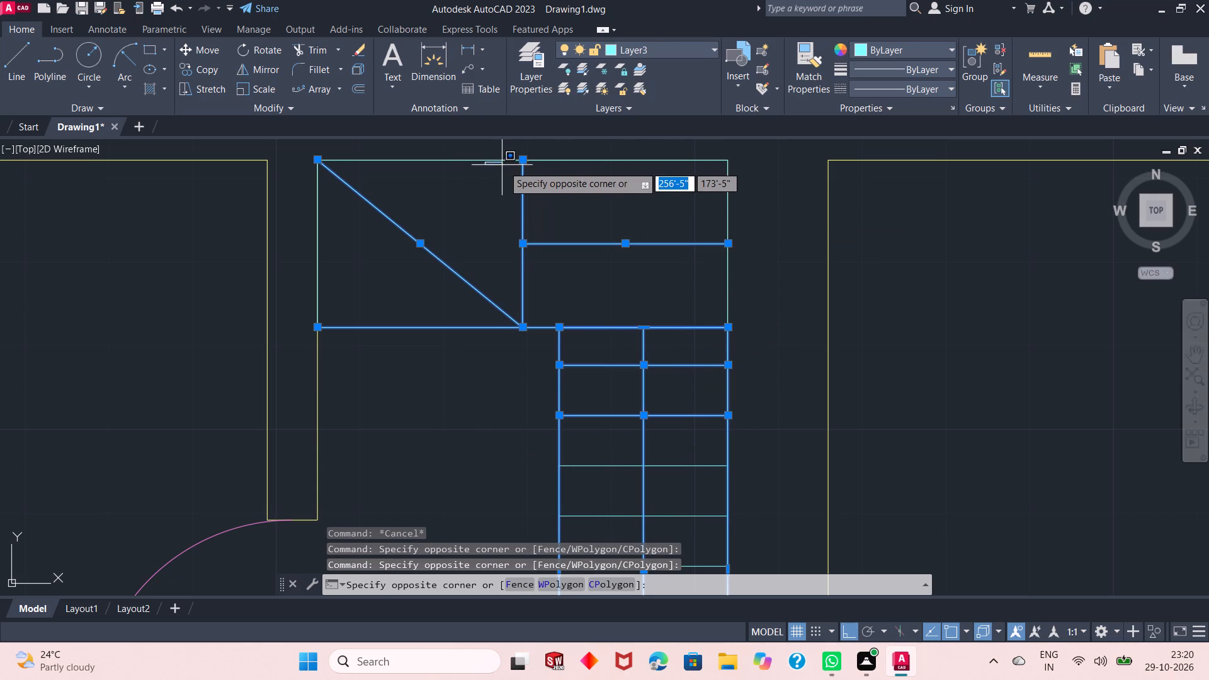
pyautogui.click(500, 178)
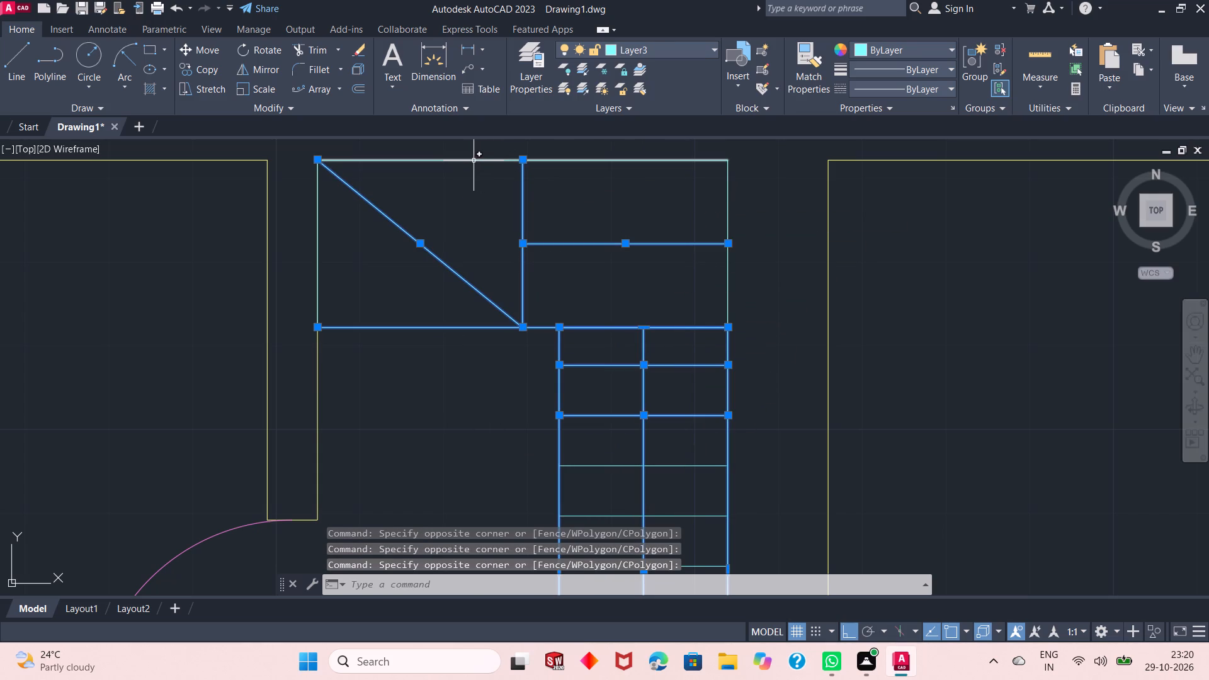
pyautogui.click(473, 161)
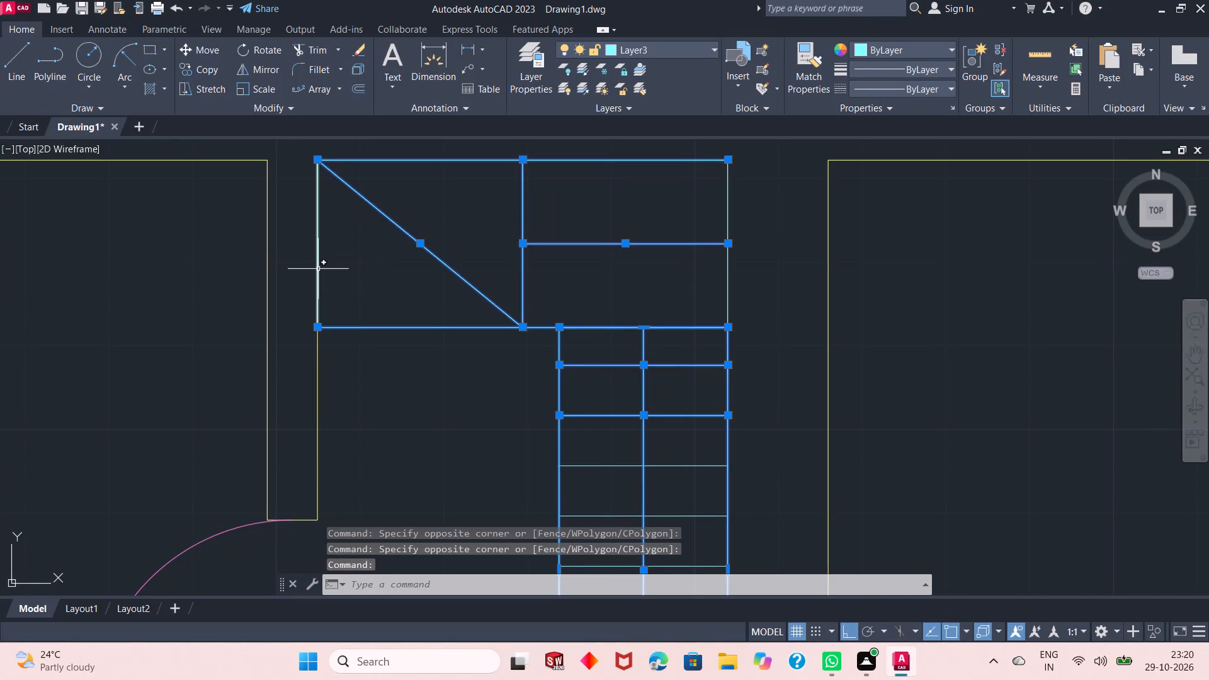
pyautogui.click(317, 268)
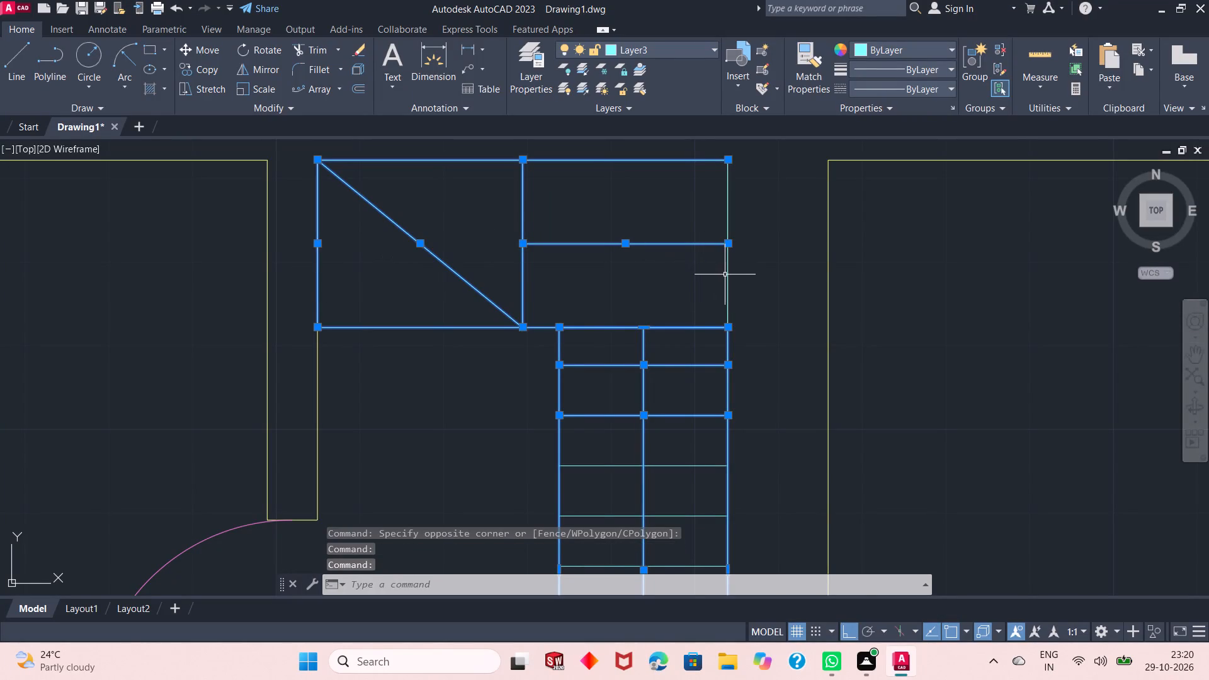
pyautogui.click(727, 276)
pyautogui.keyDown('ctrl'); pyautogui.scroll(-2, 652, 218); pyautogui.keyUp('ctrl')
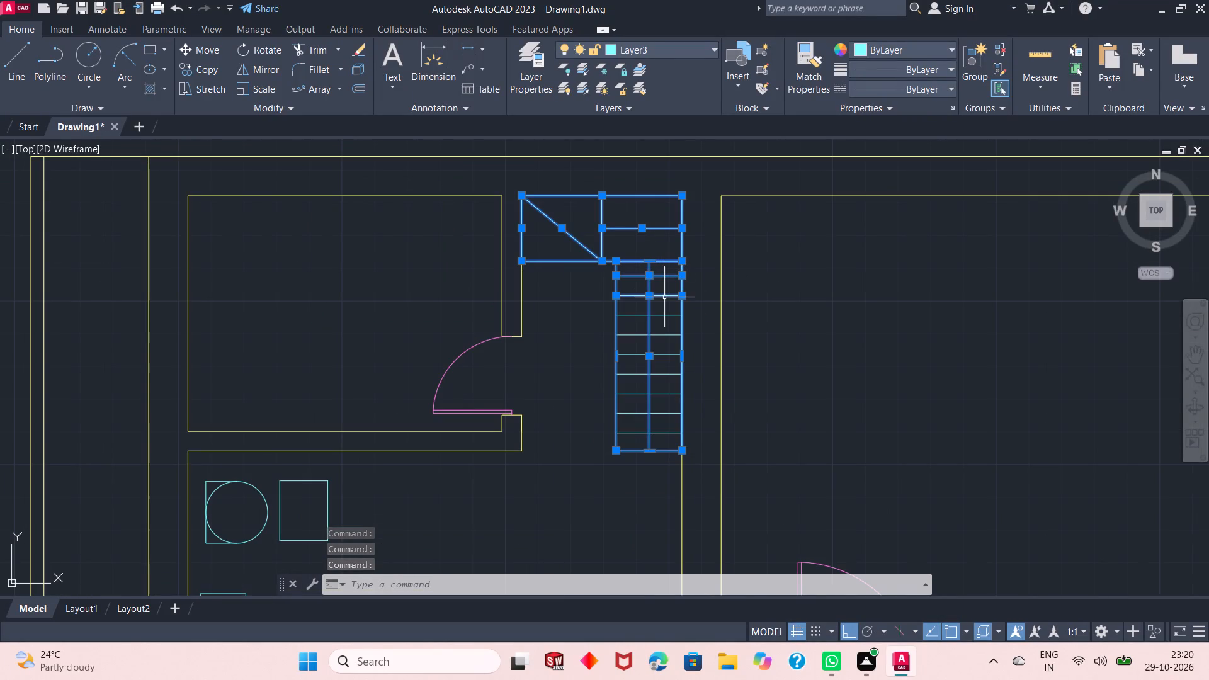
pyautogui.click(666, 307)
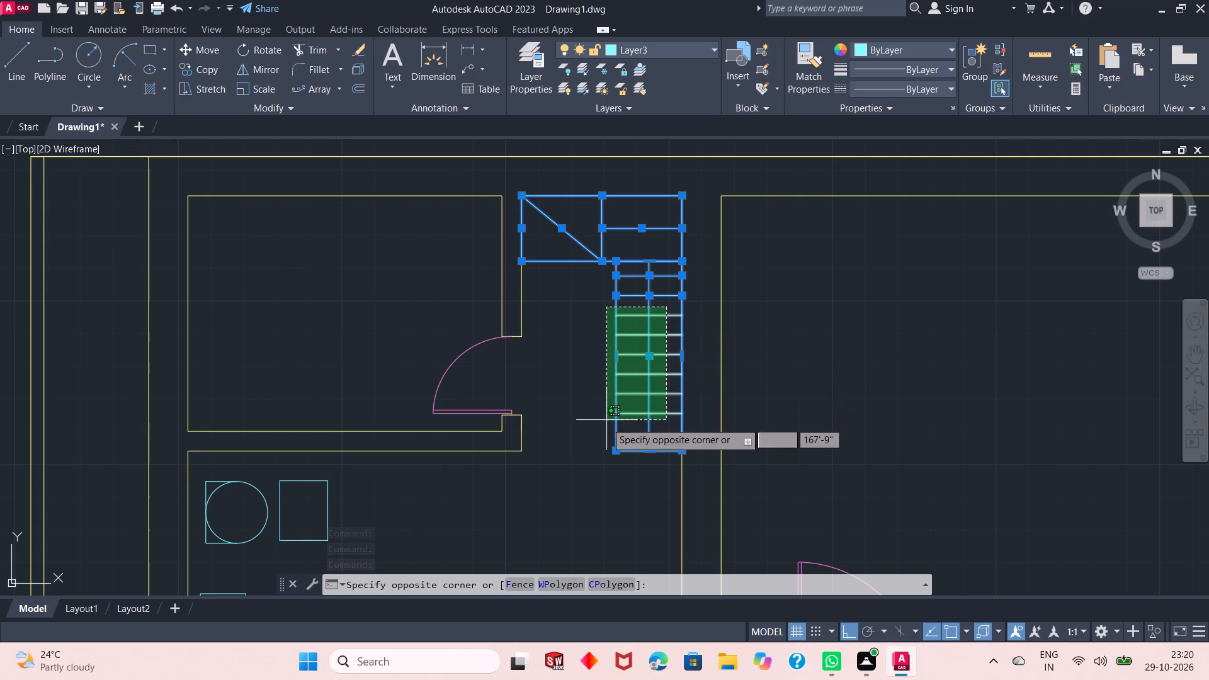
pyautogui.click(603, 439)
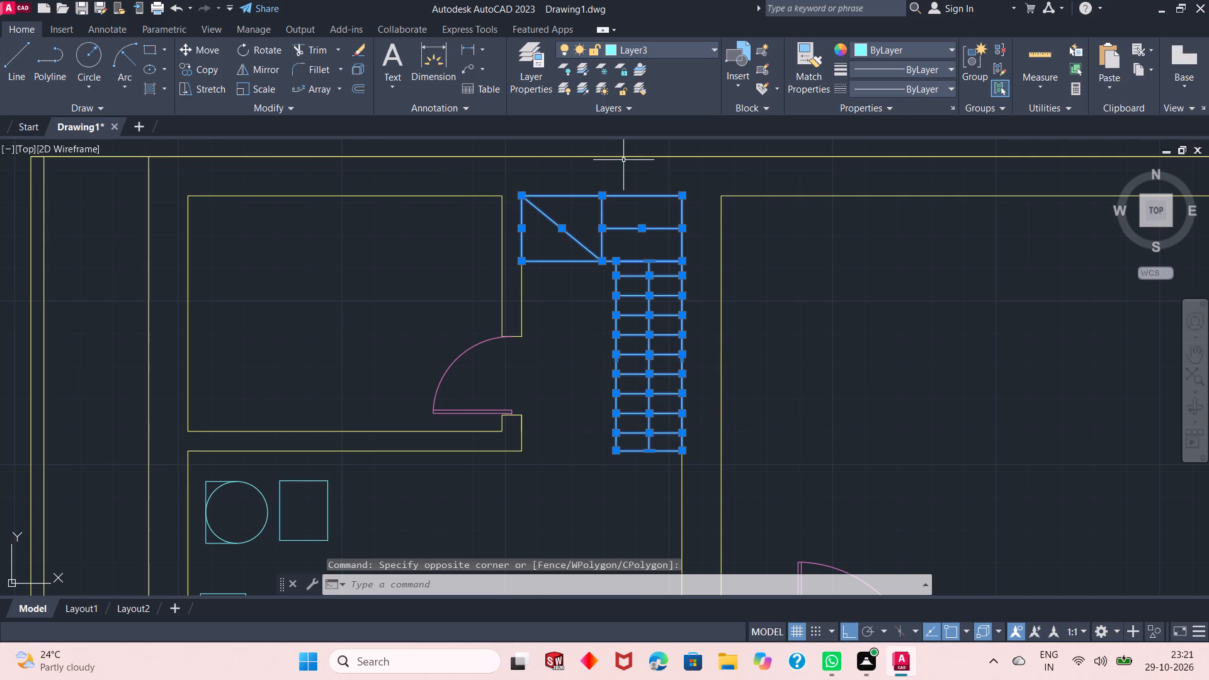
pyautogui.click(688, 44)
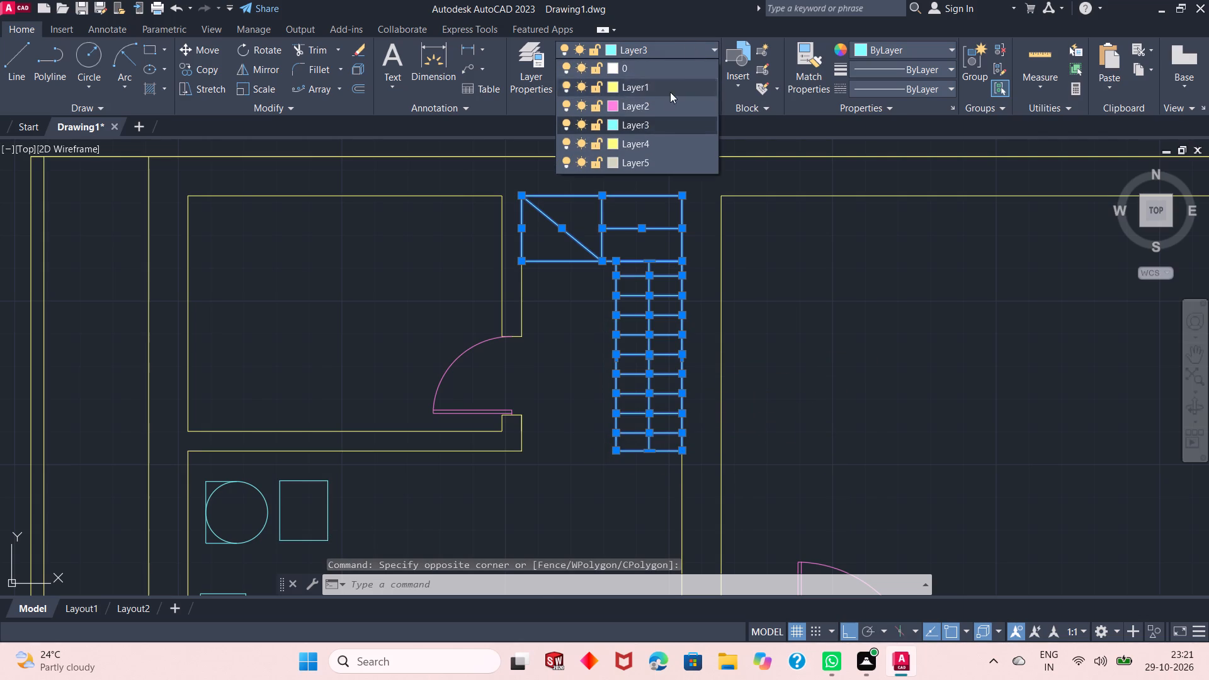
pyautogui.click(647, 157)
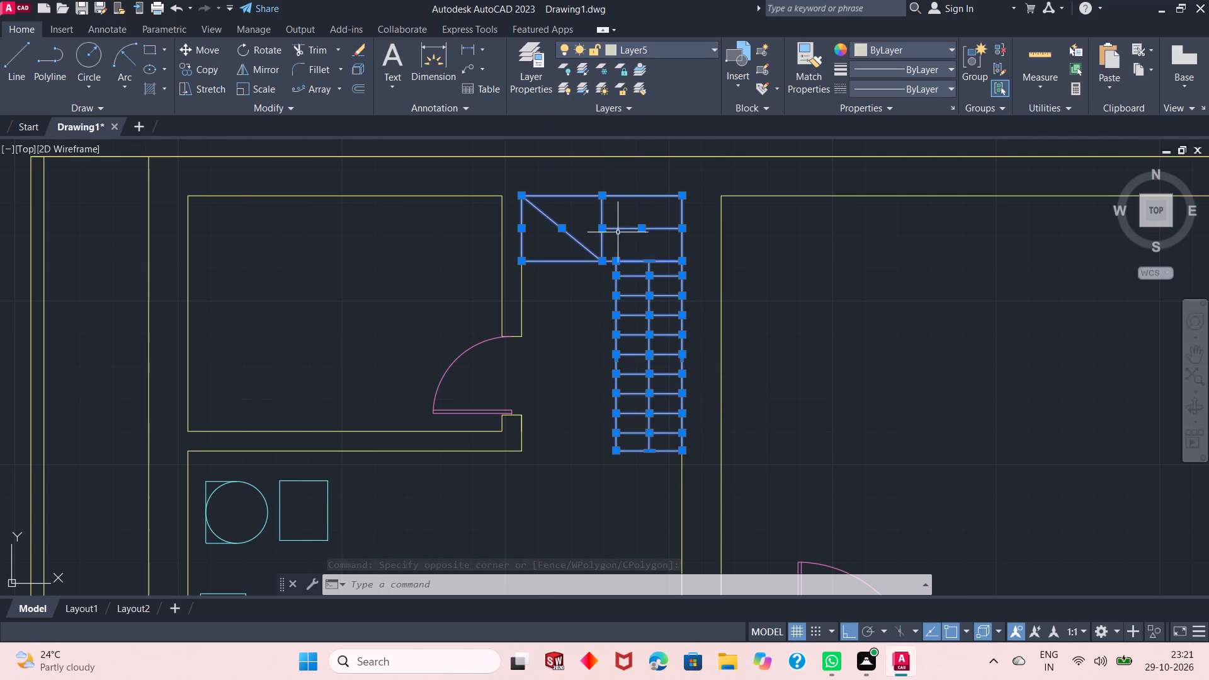
pyautogui.press('Escape')
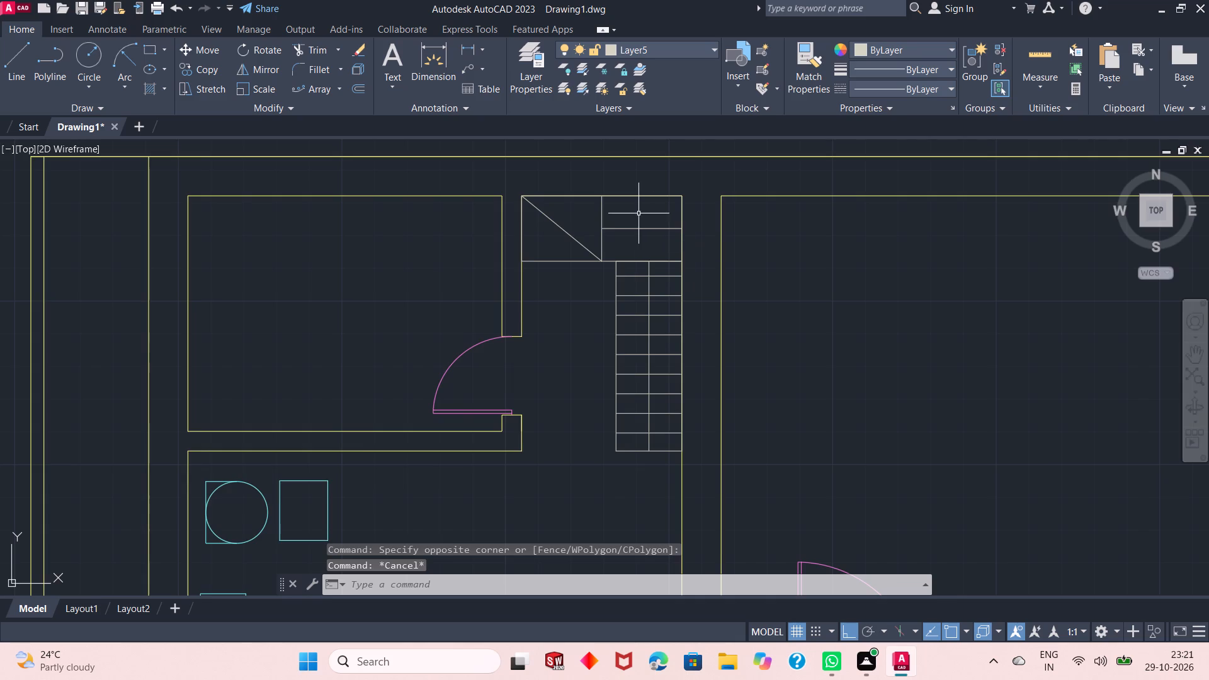
# Draw a small horizontal rectangle about 5" deep as the toilet tank near the northwest corner of the bathroom.
pyautogui.keyDown('ctrl'); pyautogui.scroll(-2, 639, 213); pyautogui.keyUp('ctrl')
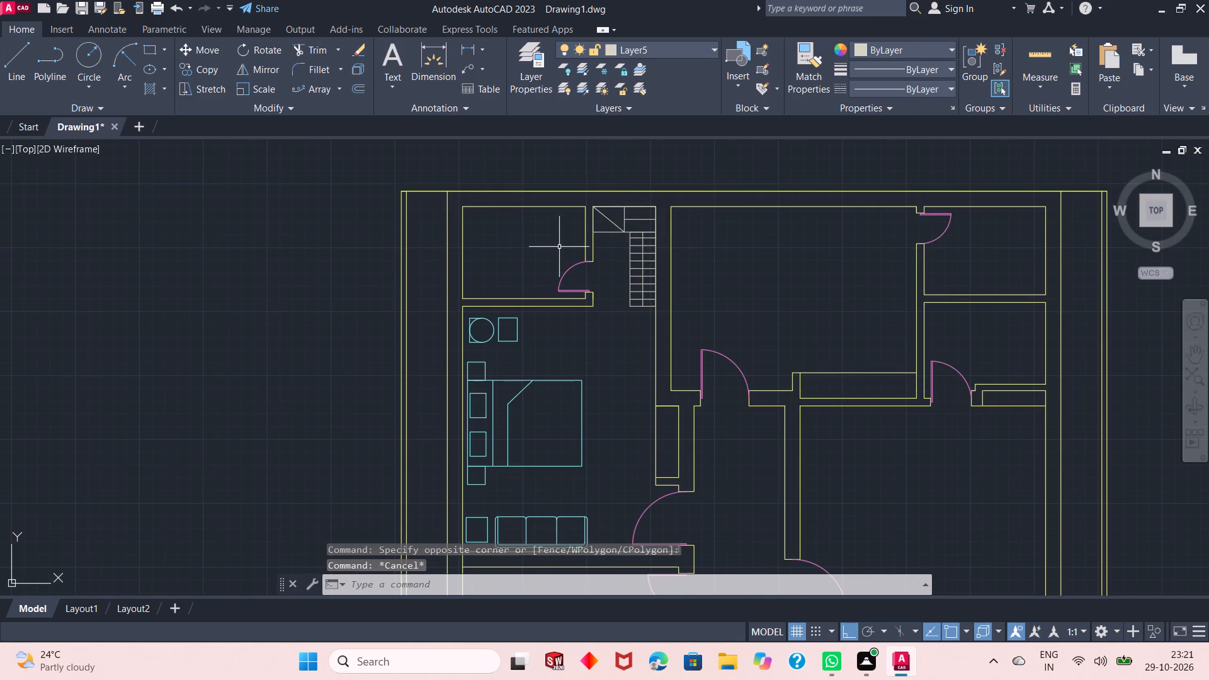
pyautogui.keyDown('ctrl'); pyautogui.scroll(1, 558, 247); pyautogui.keyUp('ctrl')
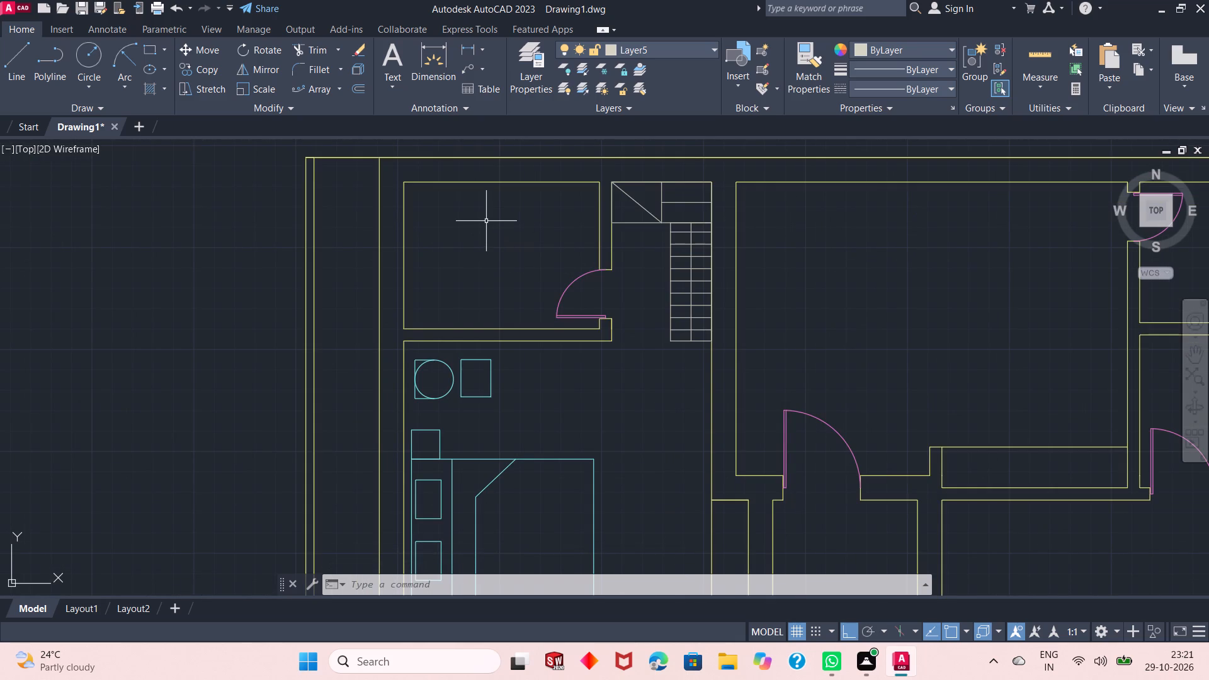
pyautogui.keyDown('ctrl'); pyautogui.scroll(2, 486, 221); pyautogui.keyUp('ctrl')
pyautogui.keyDown('ctrl'); pyautogui.scroll(-1, 468, 389); pyautogui.keyUp('ctrl')
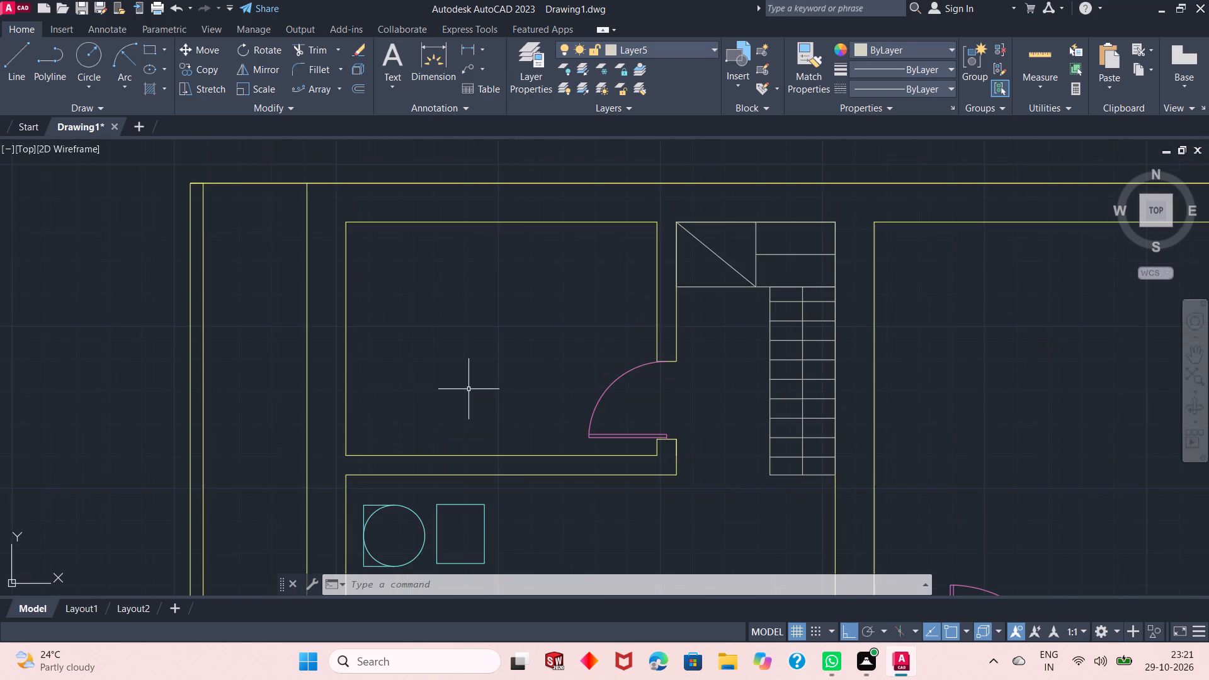
pyautogui.keyDown('ctrl'); pyautogui.scroll(-1, 468, 389); pyautogui.keyUp('ctrl')
pyautogui.keyDown('ctrl'); pyautogui.scroll(1, 472, 352); pyautogui.keyUp('ctrl')
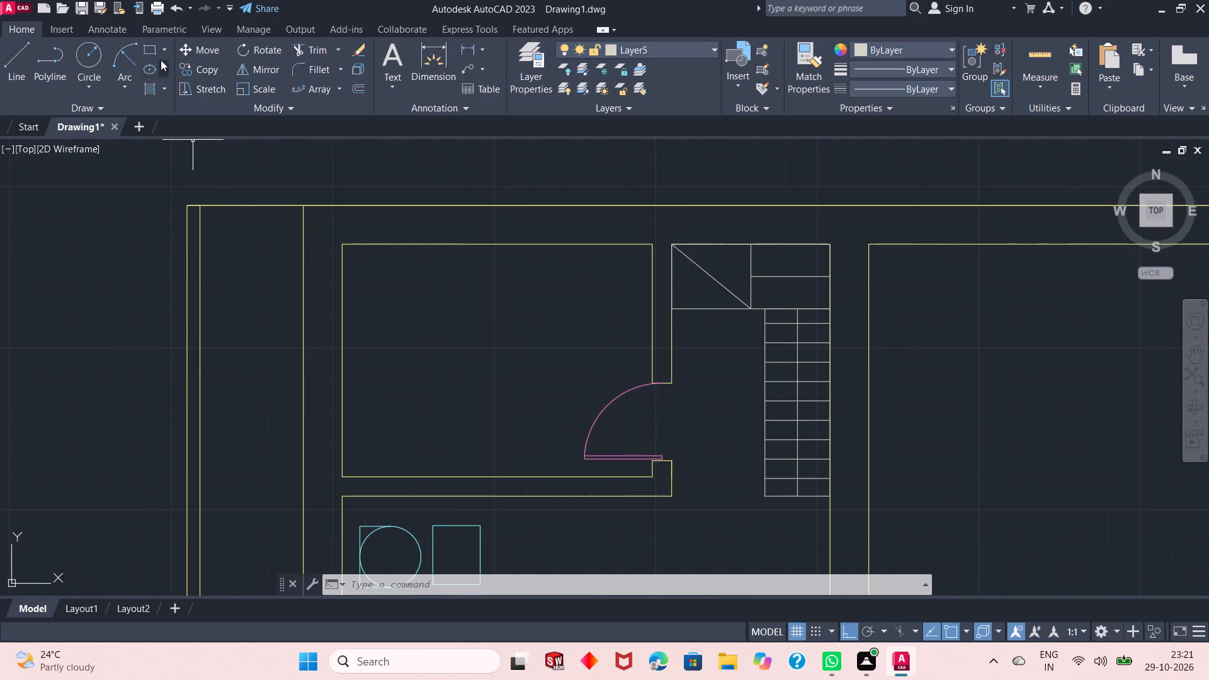
pyautogui.moveTo(150, 54); pyautogui.dragTo(351, 256)
pyautogui.click(147, 48)
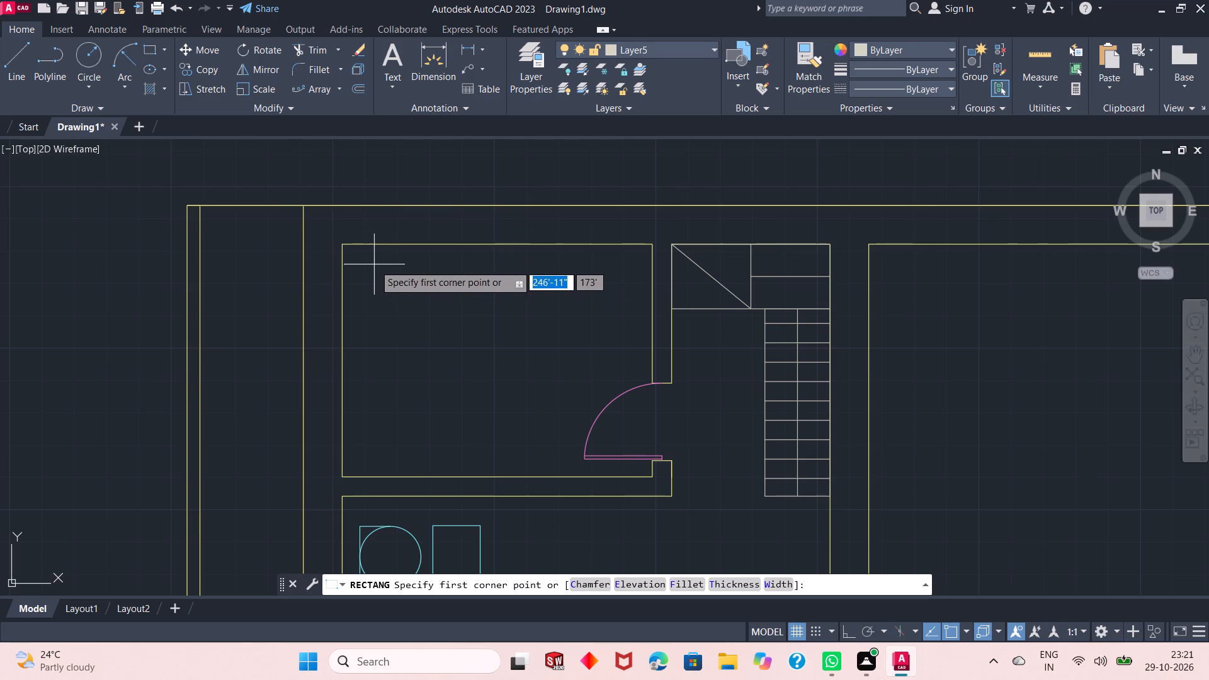
pyautogui.moveTo(367, 257); pyautogui.dragTo(405, 273)
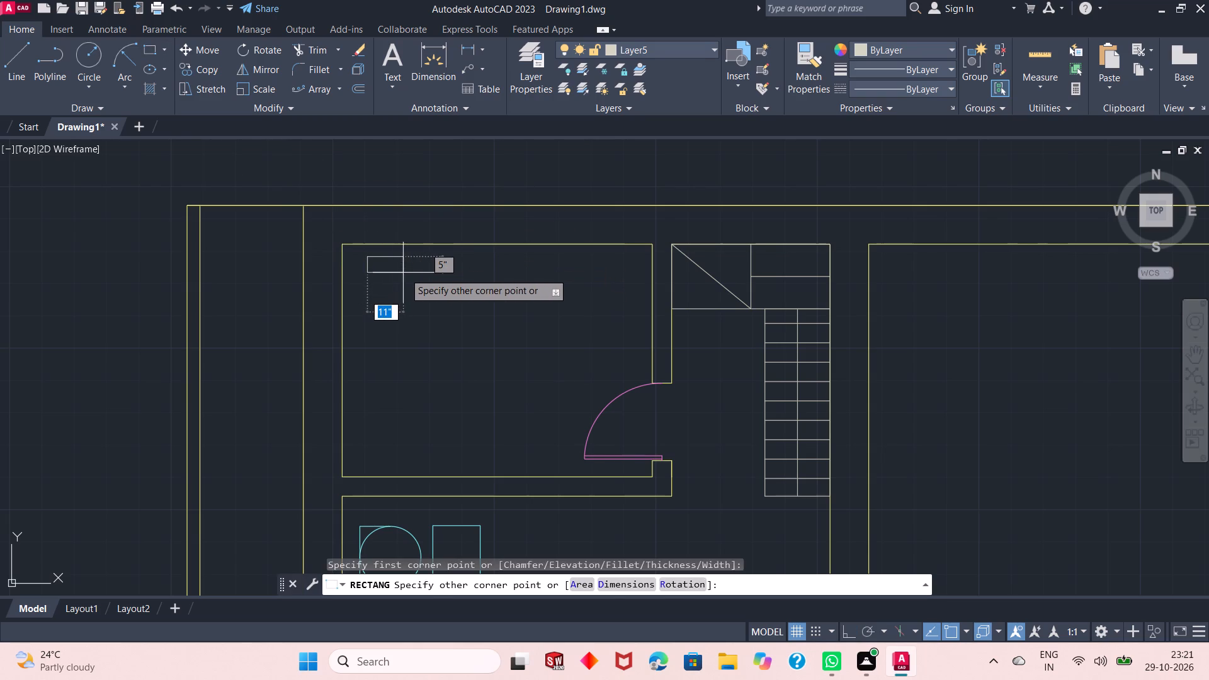
pyautogui.moveTo(405, 273); pyautogui.dragTo(415, 273)
pyautogui.click(415, 273)
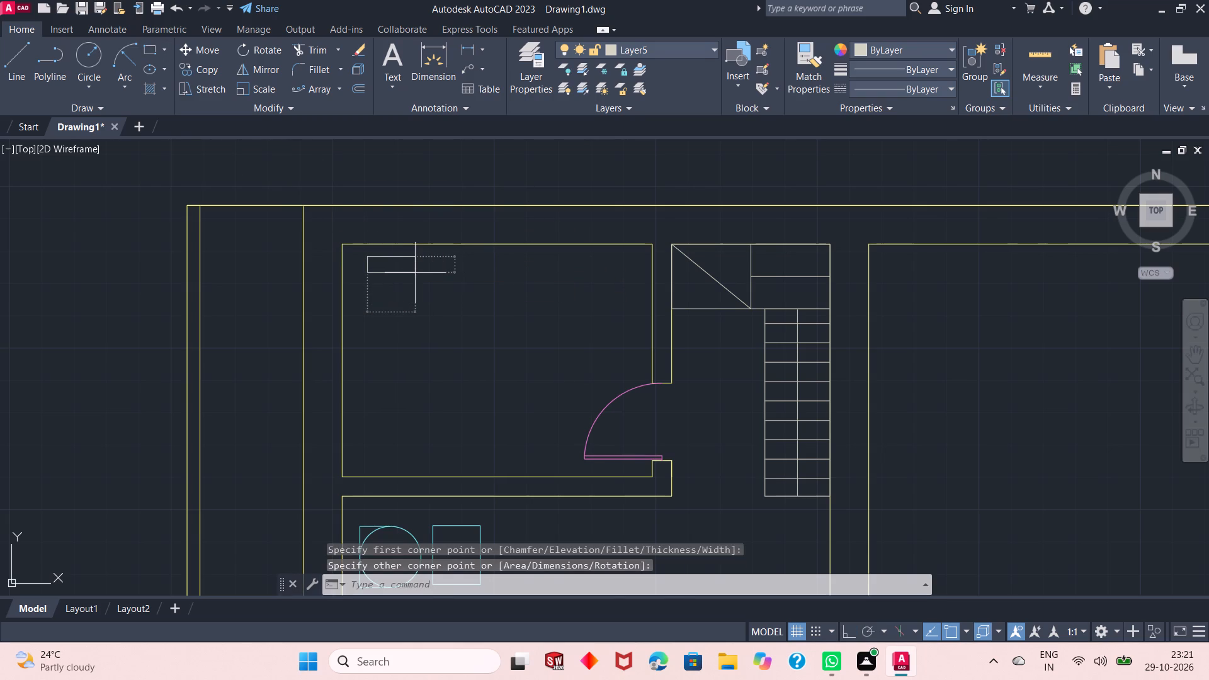
# Draw a toilet bowl ellipse centred about 8" south of the tank's south-edge midpoint, with a north-south half-axis of about 8".
pyautogui.click(145, 69)
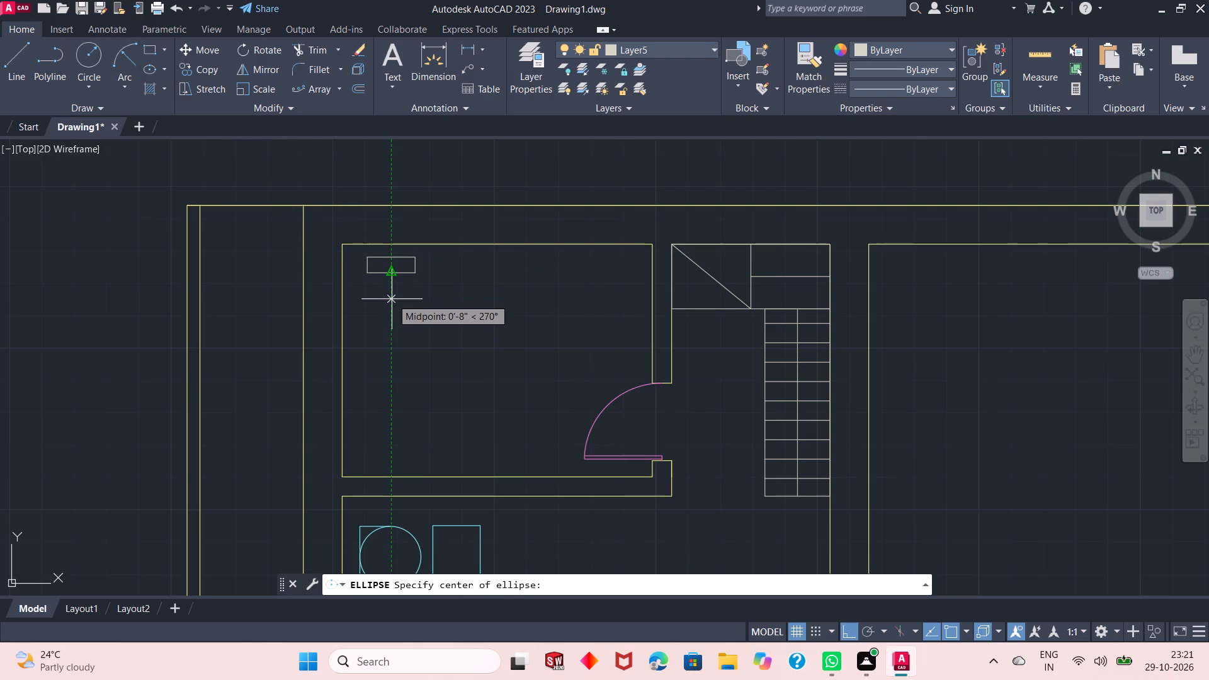
pyautogui.moveTo(392, 299); pyautogui.dragTo(416, 300)
pyautogui.click(416, 300)
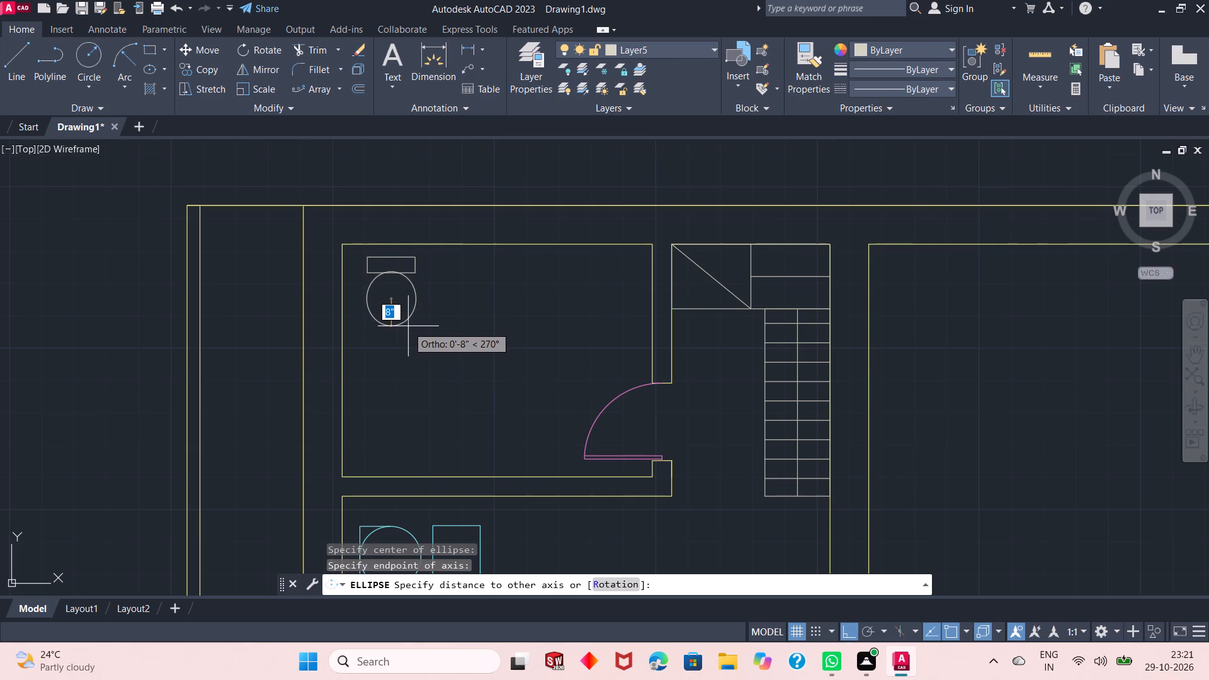
pyautogui.click(407, 324)
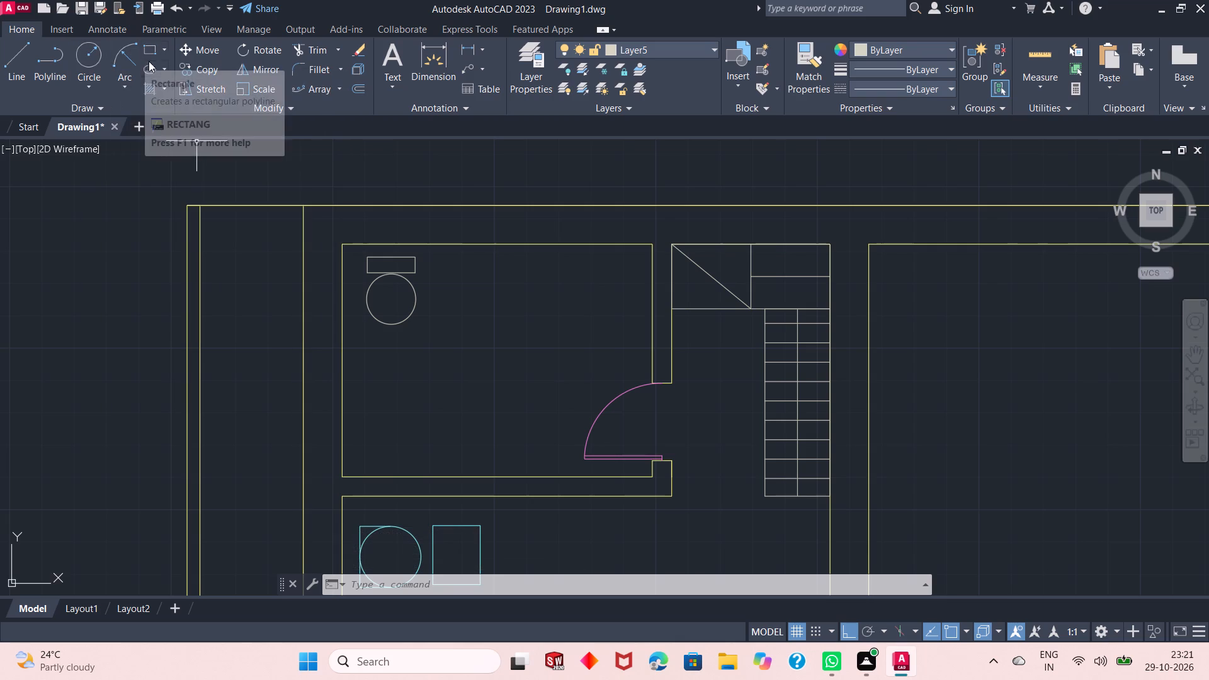
# Draw a washbasin ellipse near the bathroom's northeast corner, with a north-south half-axis of about 9".
pyautogui.click(154, 70)
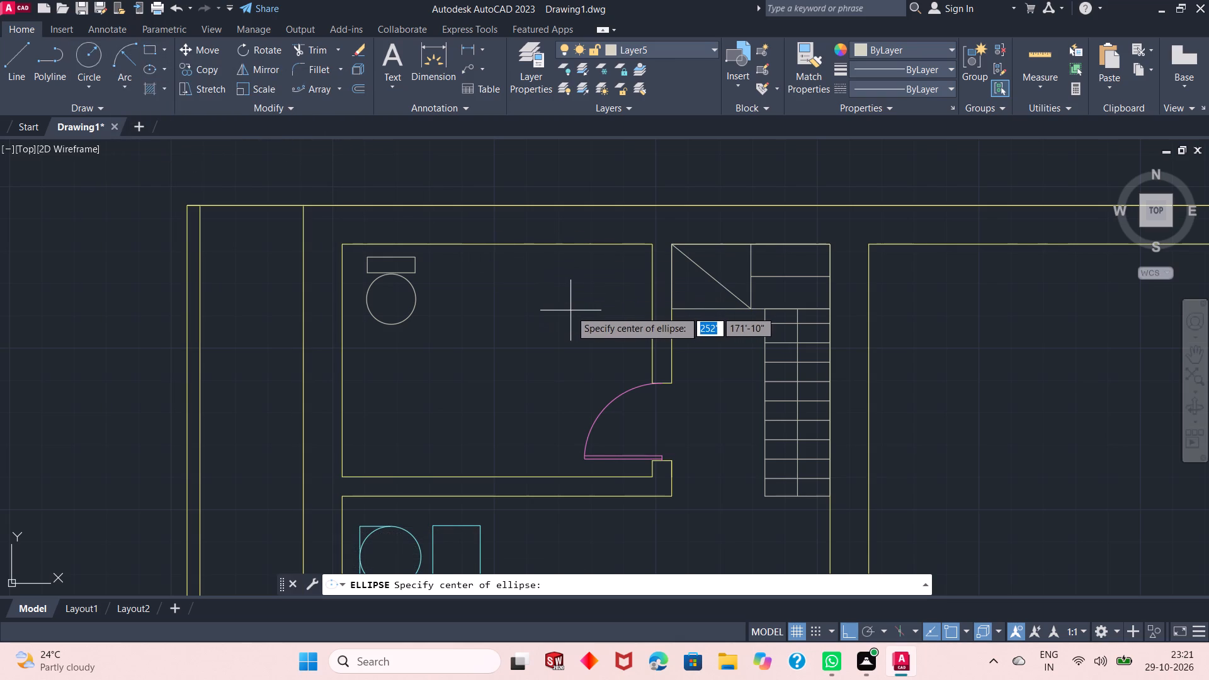
pyautogui.moveTo(571, 307); pyautogui.dragTo(571, 276)
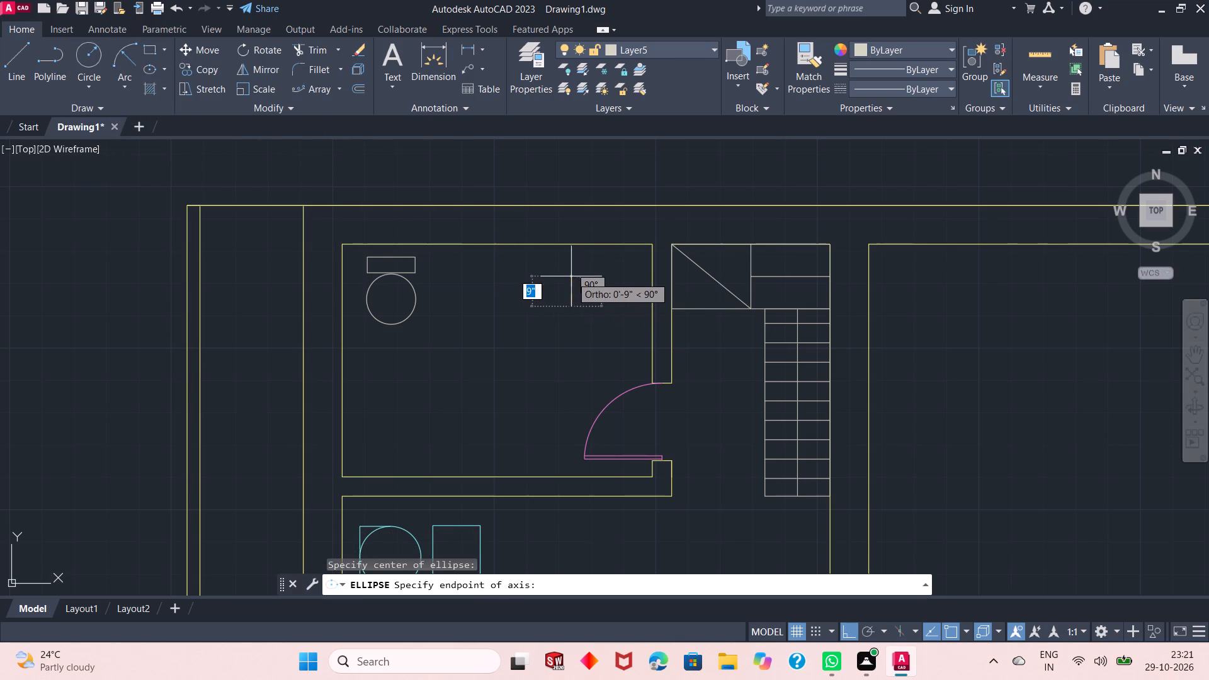
pyautogui.moveTo(571, 276); pyautogui.dragTo(599, 283)
pyautogui.click(599, 283)
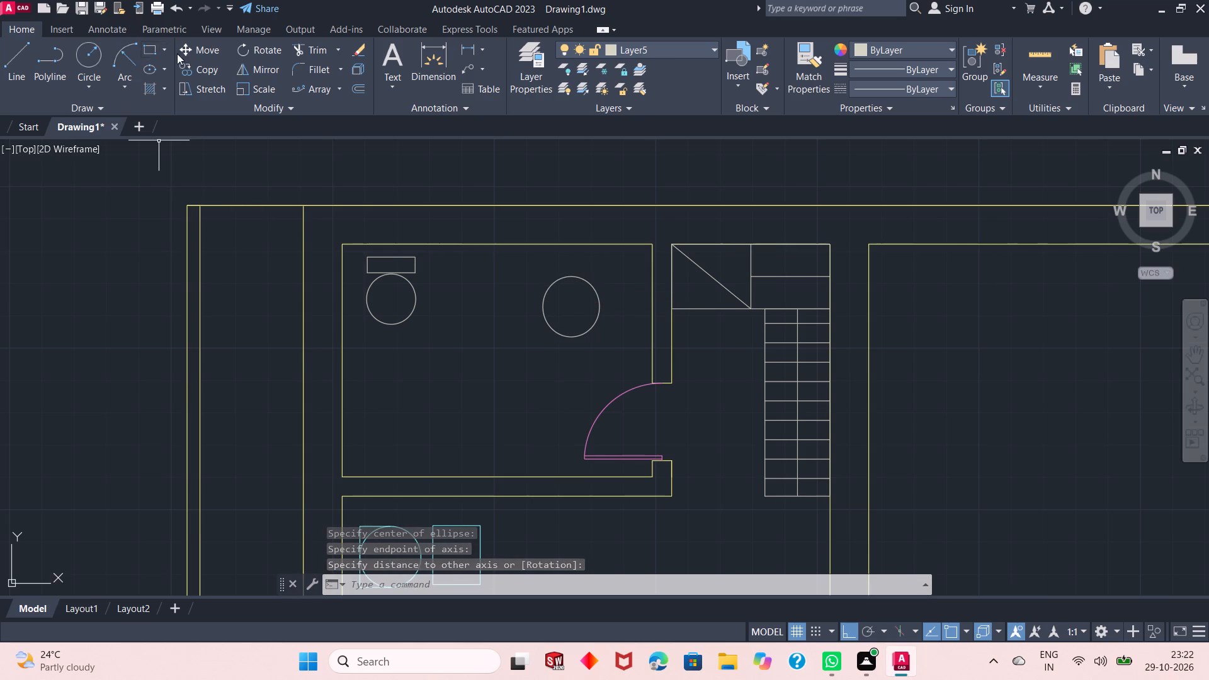
# Draw three connected lines boxing in the washbasin's east half, from its north quadrant around to its south quadrant, with sides about 9" long.
pyautogui.click(30, 60)
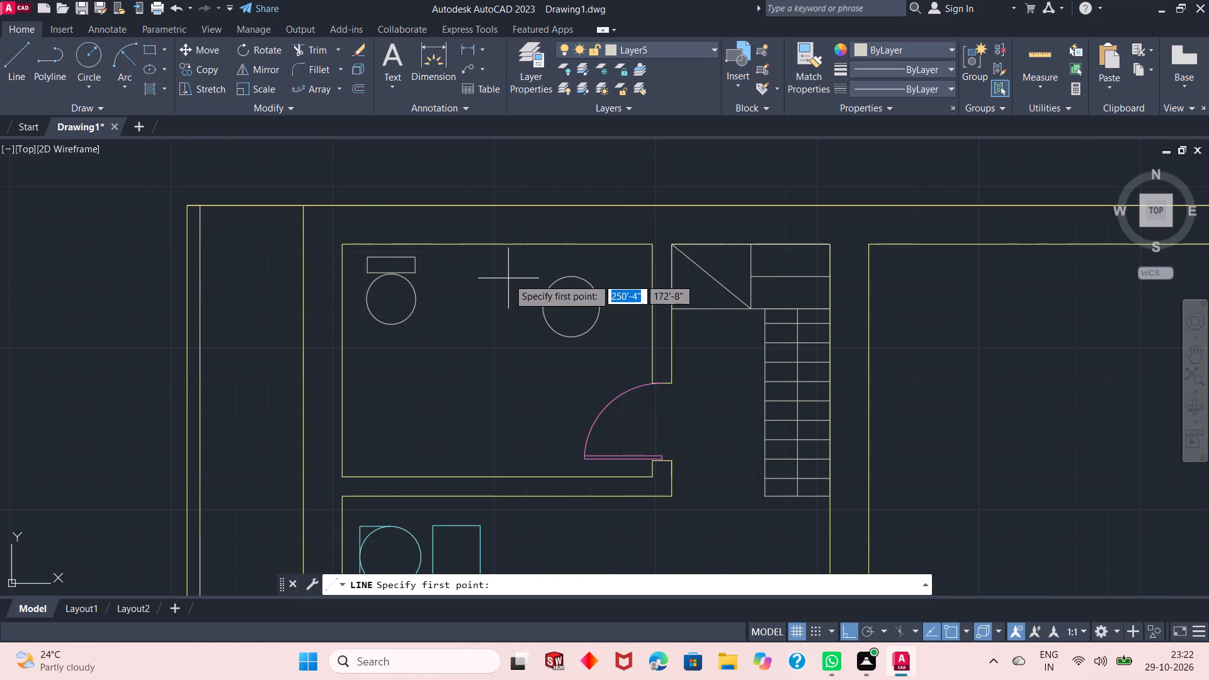
pyautogui.moveTo(574, 280); pyautogui.dragTo(606, 309)
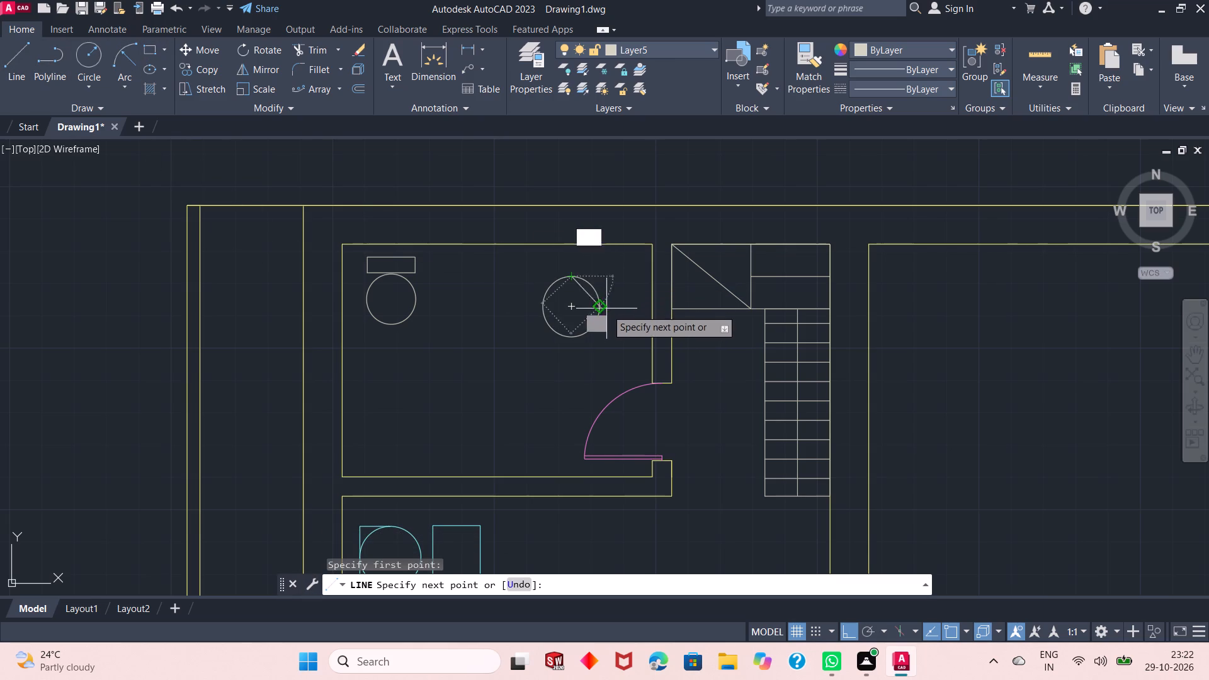
pyautogui.moveTo(606, 309); pyautogui.dragTo(605, 281)
pyautogui.moveTo(605, 281); pyautogui.dragTo(605, 303)
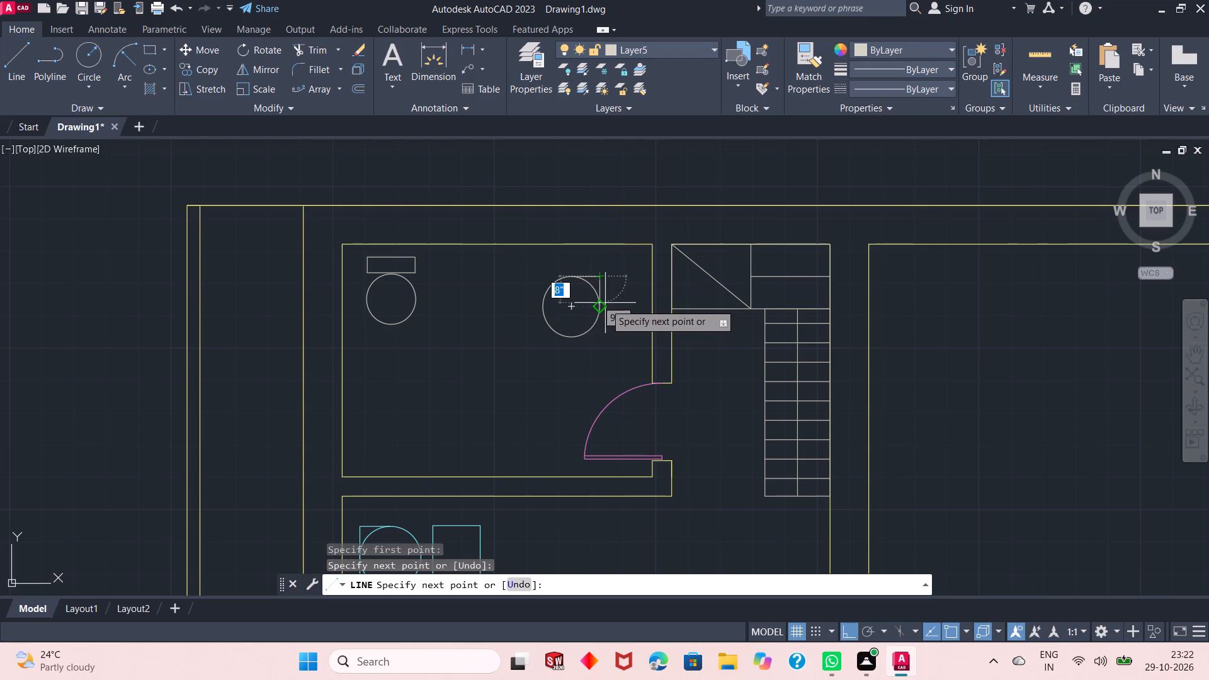
pyautogui.moveTo(605, 303); pyautogui.dragTo(605, 305)
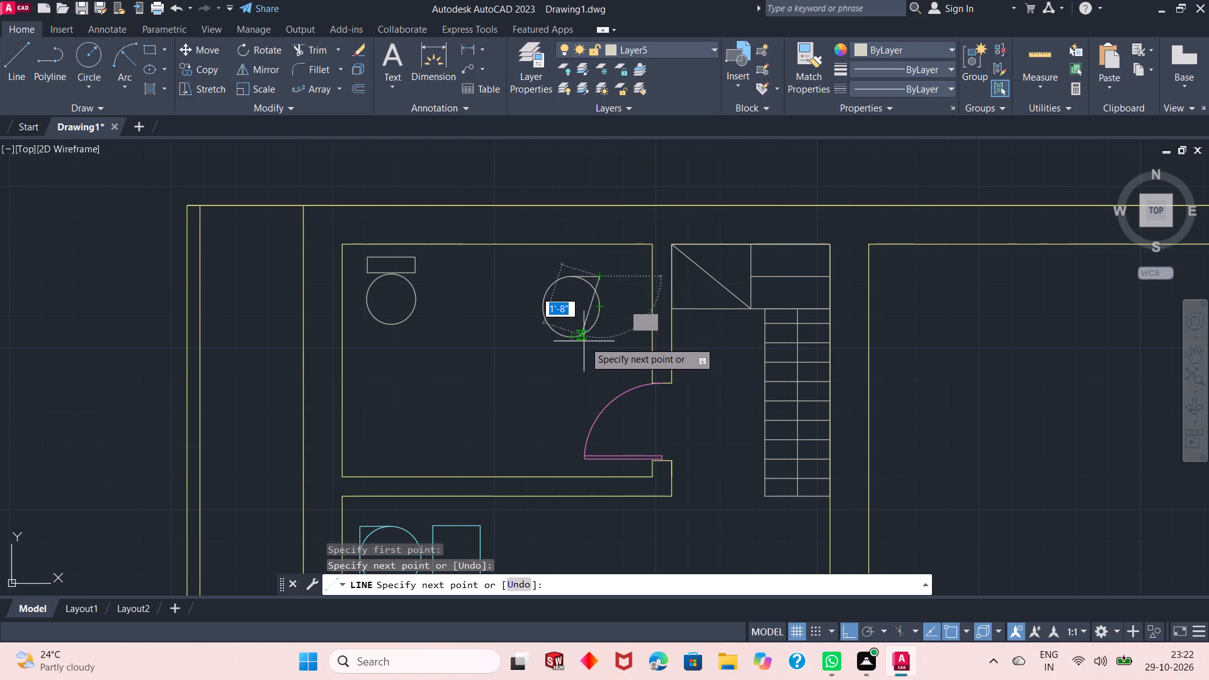
pyautogui.moveTo(599, 339); pyautogui.dragTo(571, 349)
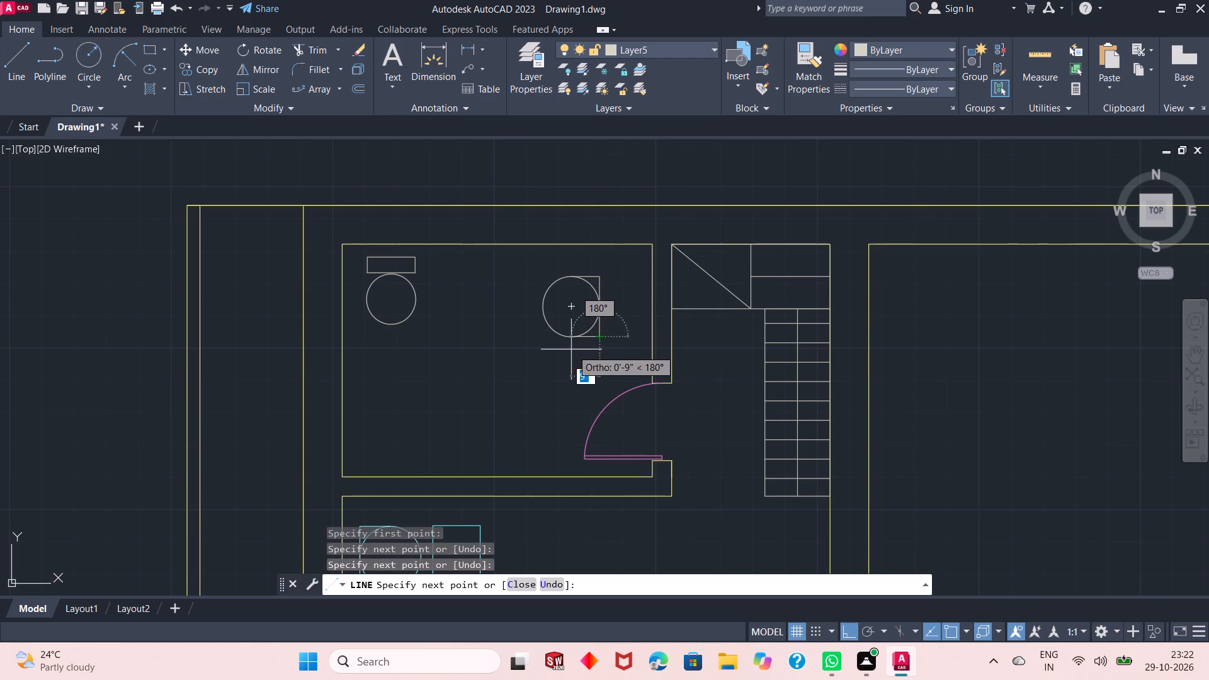
pyautogui.moveTo(571, 349); pyautogui.dragTo(574, 337)
pyautogui.click(574, 337)
pyautogui.press('space')
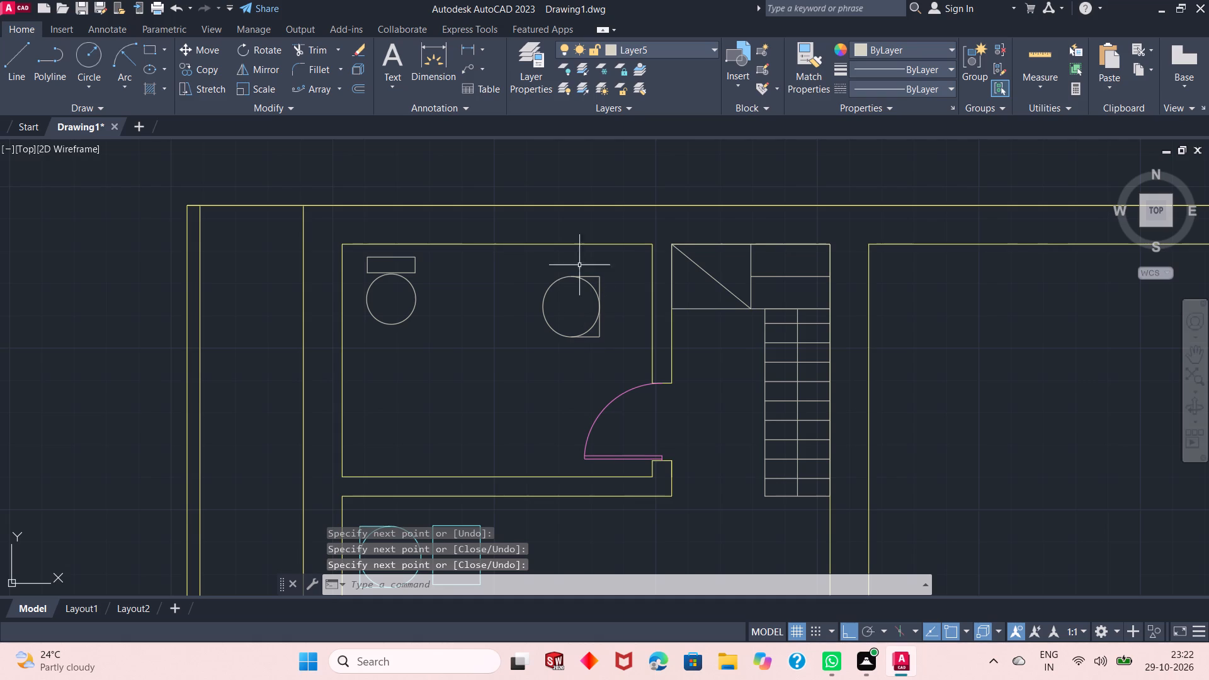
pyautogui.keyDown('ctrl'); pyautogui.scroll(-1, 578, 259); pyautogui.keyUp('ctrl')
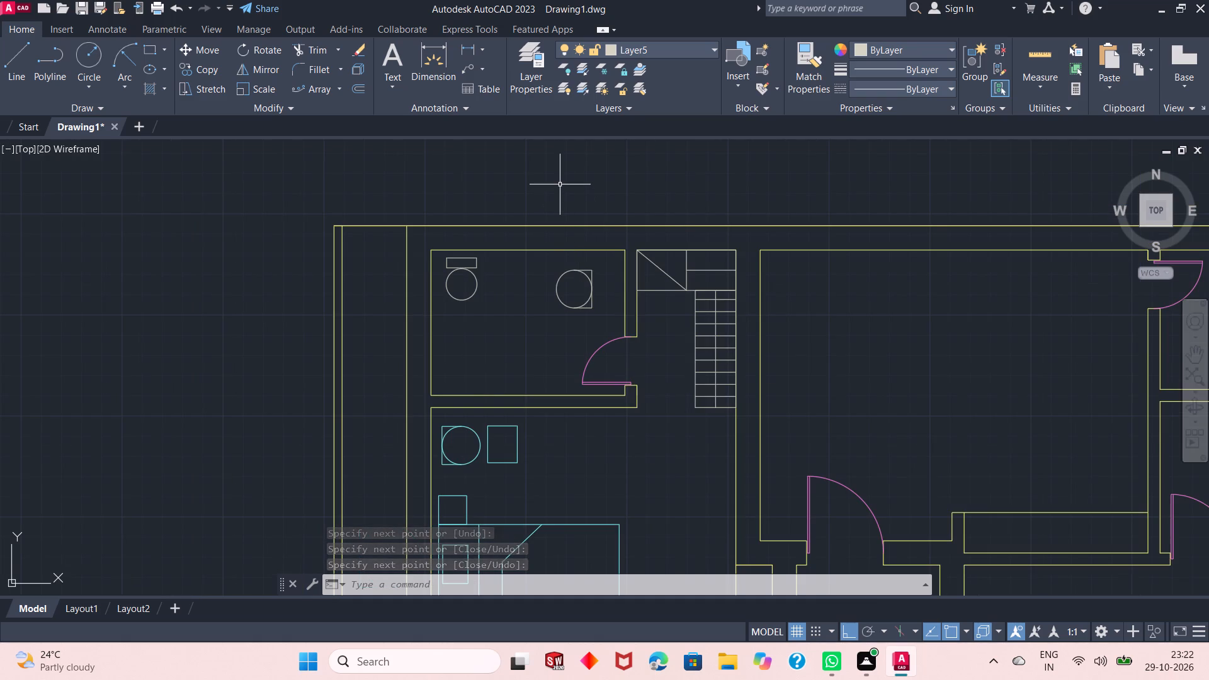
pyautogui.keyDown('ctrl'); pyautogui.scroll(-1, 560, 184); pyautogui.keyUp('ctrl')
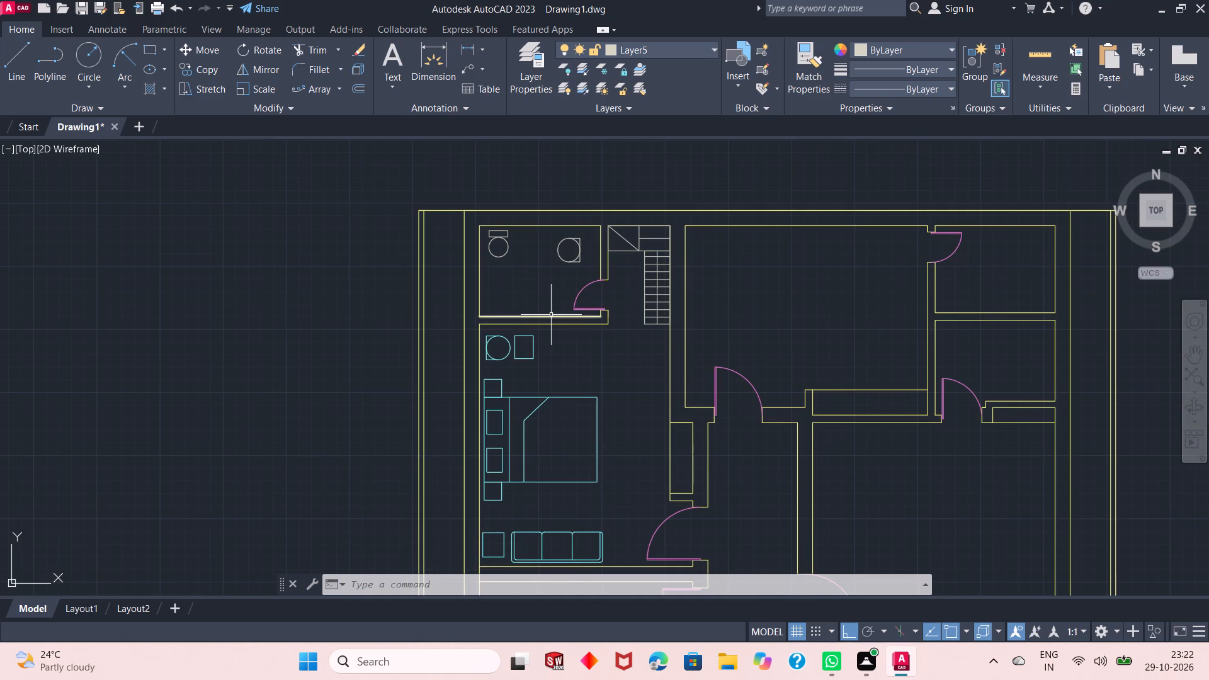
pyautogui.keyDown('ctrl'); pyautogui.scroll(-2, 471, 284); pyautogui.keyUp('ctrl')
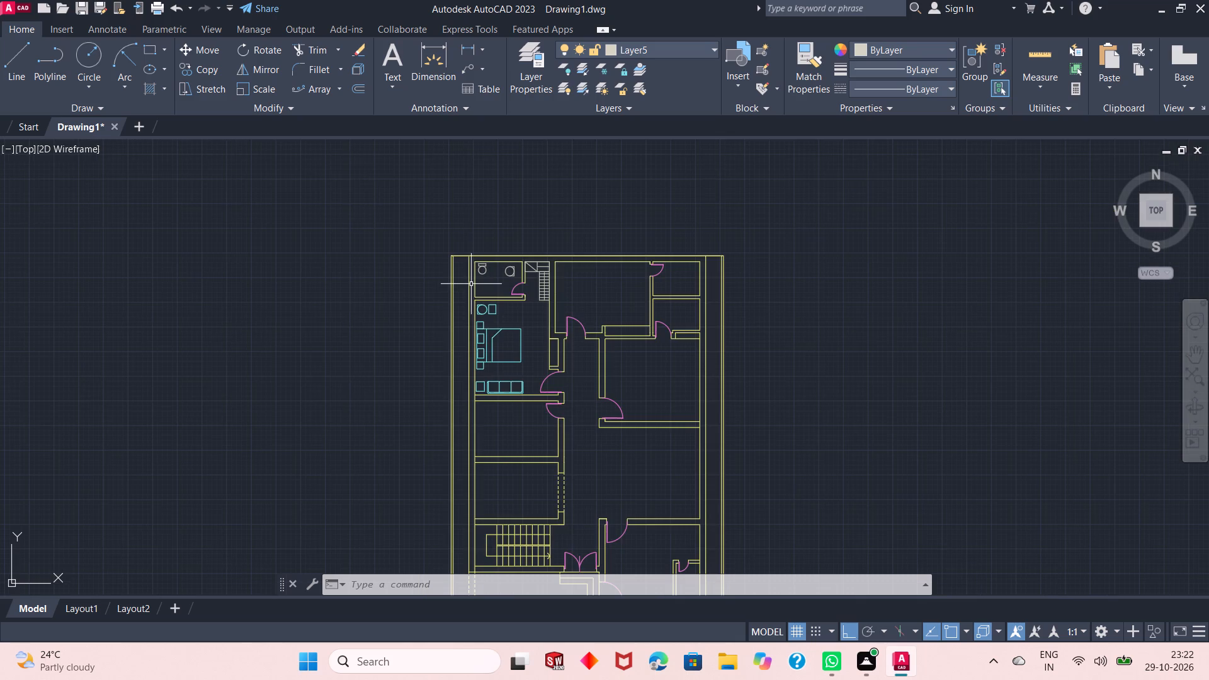
# Copy the northwest bedroom's bed, pillows and bedside tables twice into the empty space about 51' east, with Ortho off.
pyautogui.keyDown('ctrl'); pyautogui.scroll(2, 603, 302); pyautogui.keyUp('ctrl')
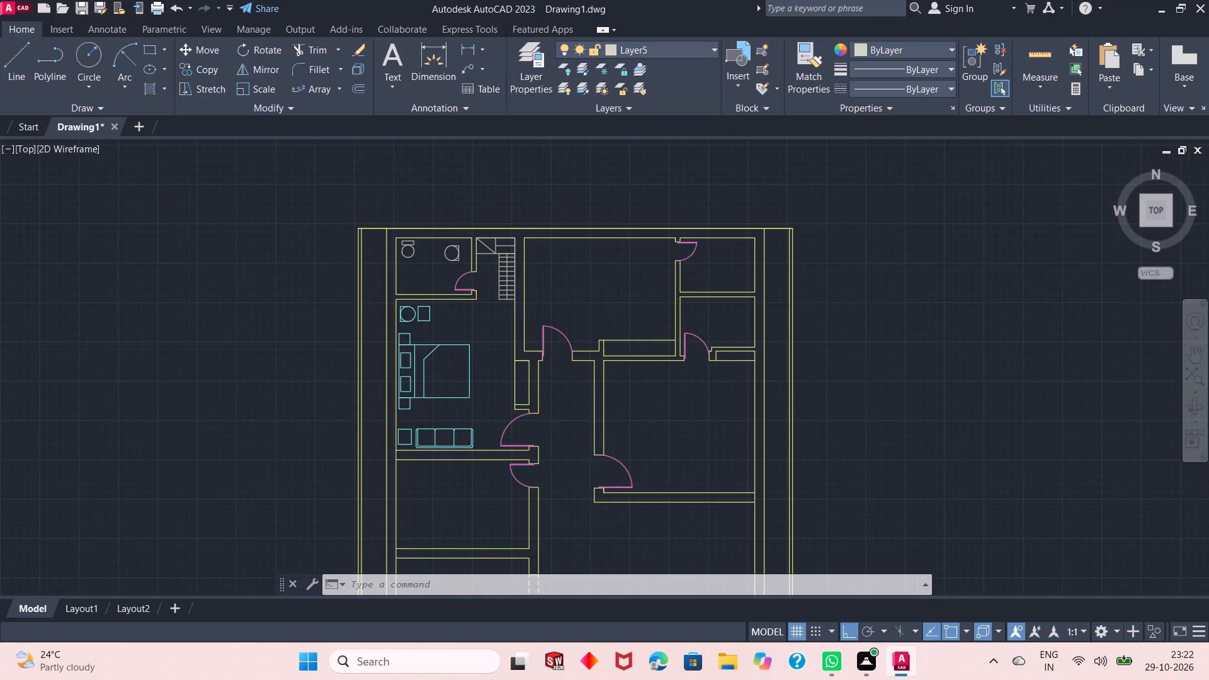
pyautogui.keyDown('ctrl'); pyautogui.scroll(1, 603, 302); pyautogui.keyUp('ctrl')
pyautogui.keyDown('ctrl'); pyautogui.scroll(-1, 603, 302); pyautogui.keyUp('ctrl')
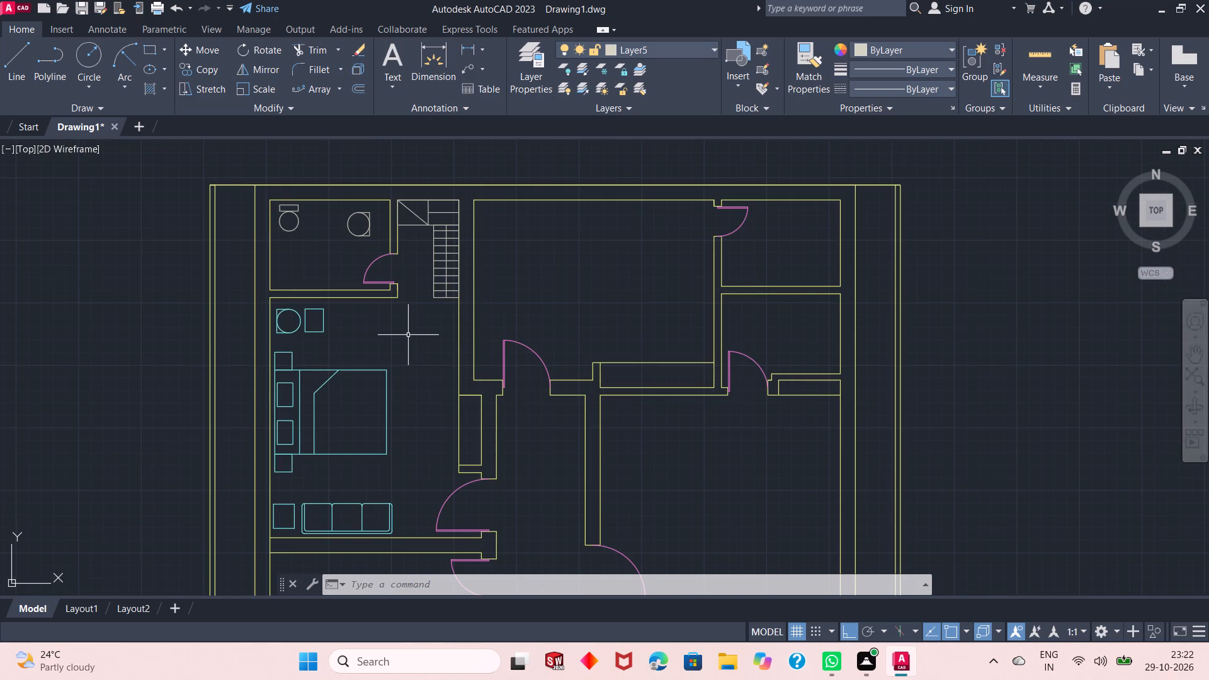
pyautogui.click(409, 334)
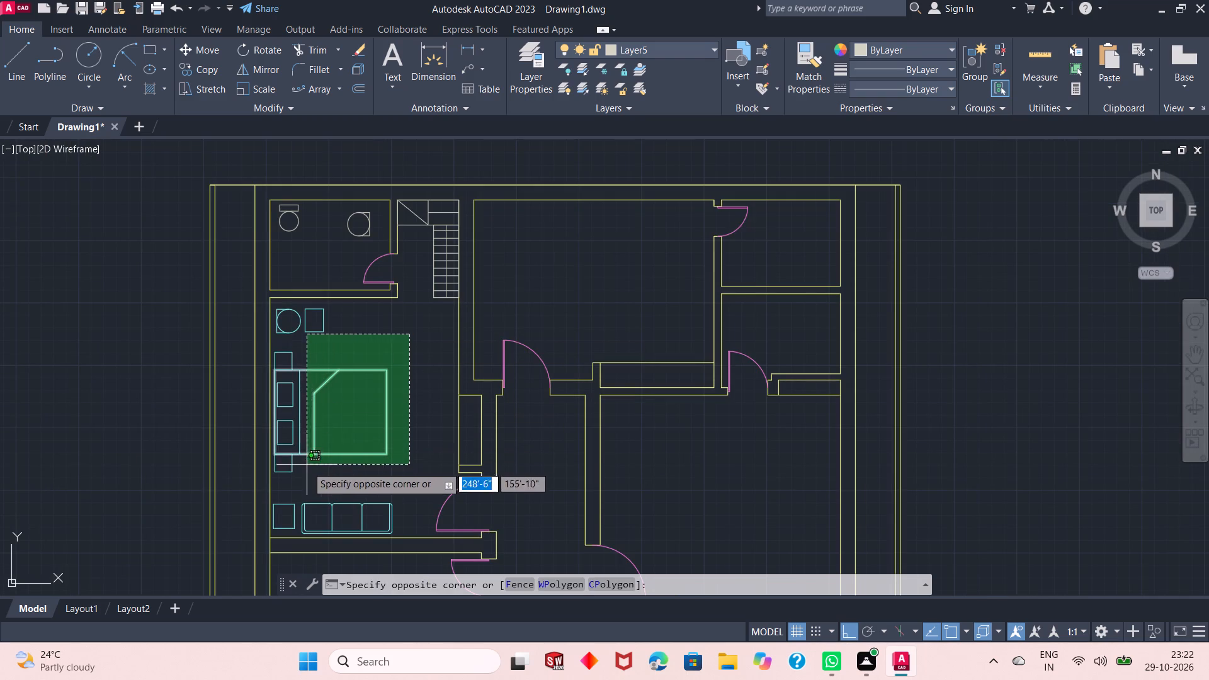
pyautogui.click(280, 492)
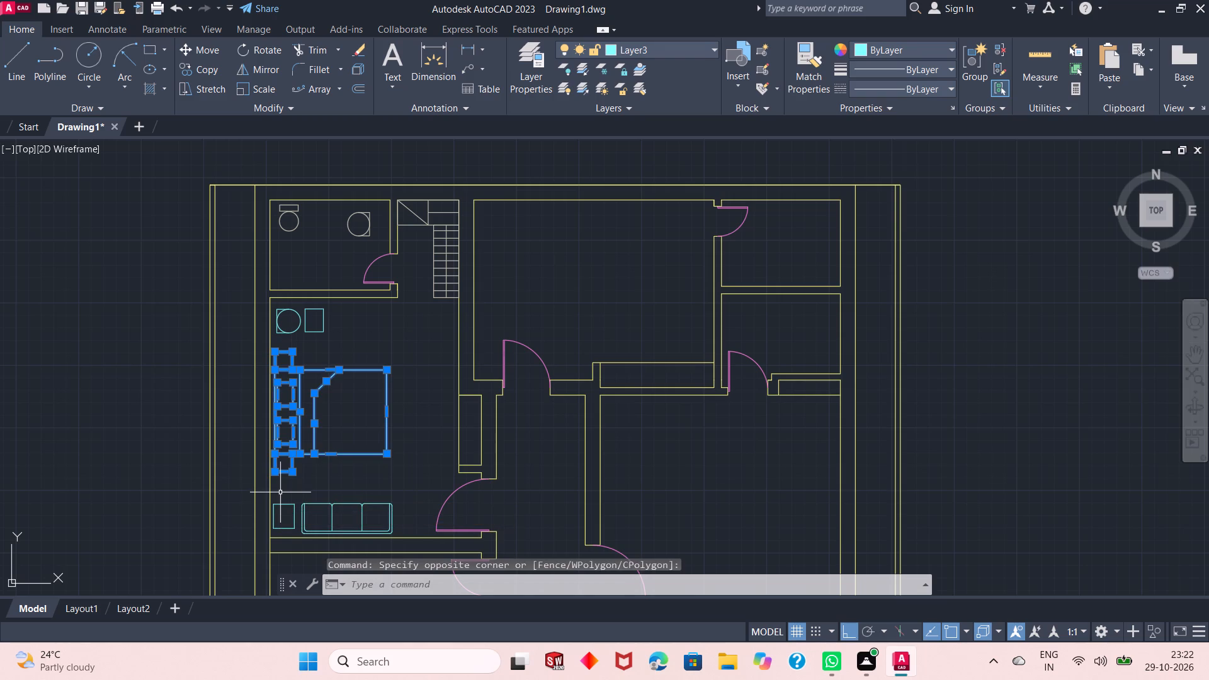
pyautogui.click(200, 74)
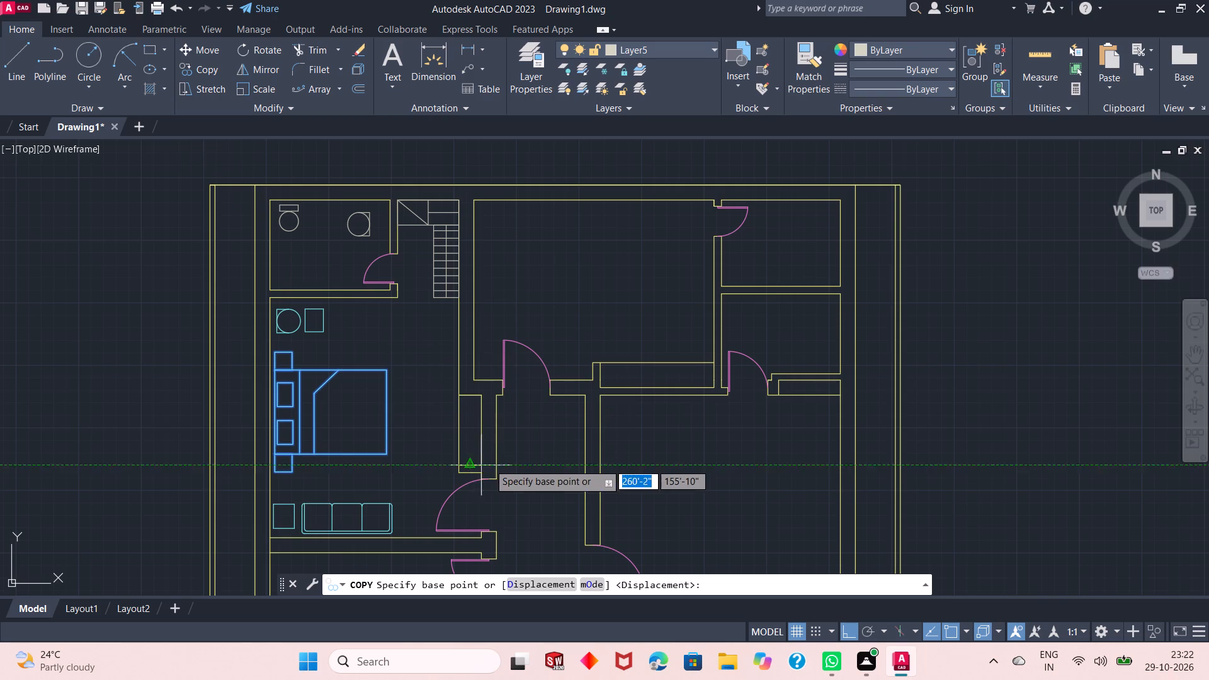
pyautogui.click(389, 368)
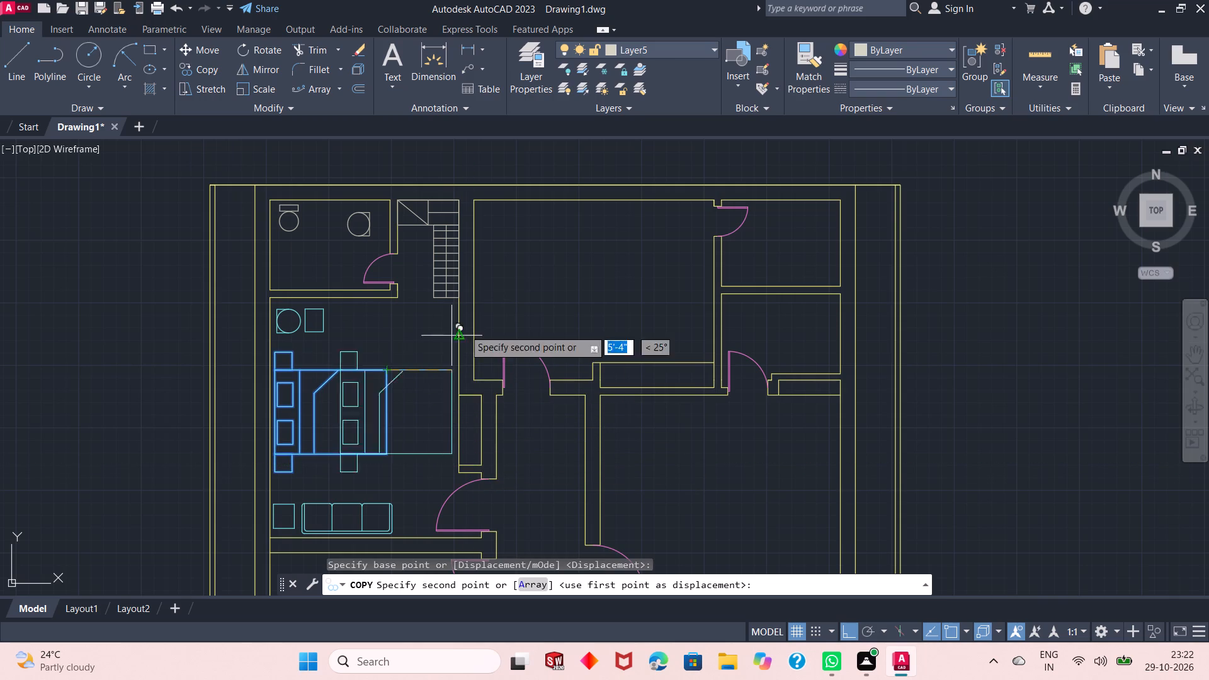
pyautogui.press('F8')
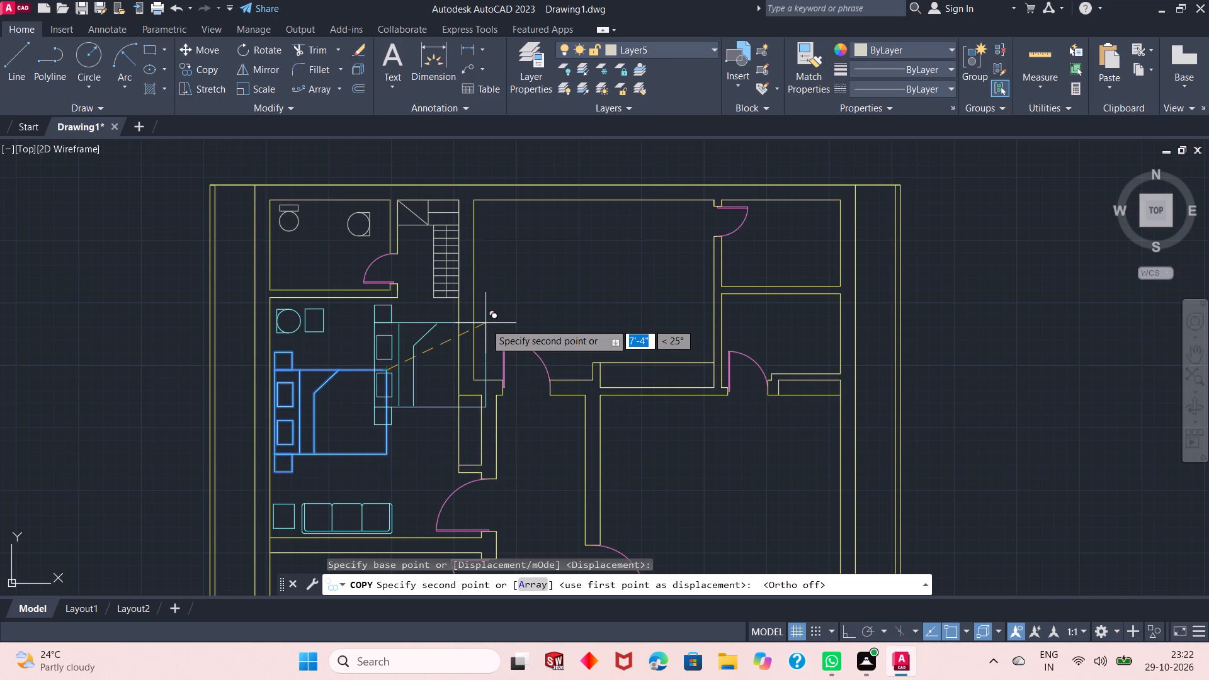
pyautogui.keyDown('ctrl'); pyautogui.scroll(-2, 560, 292); pyautogui.keyUp('ctrl')
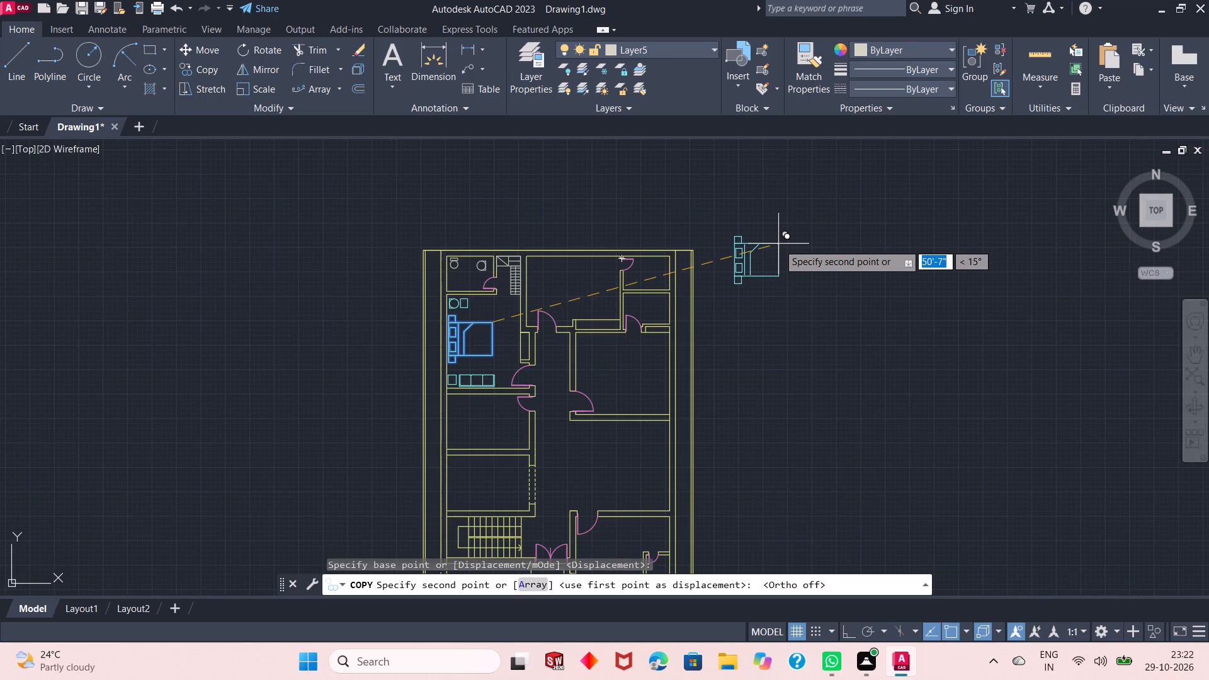
pyautogui.click(778, 244)
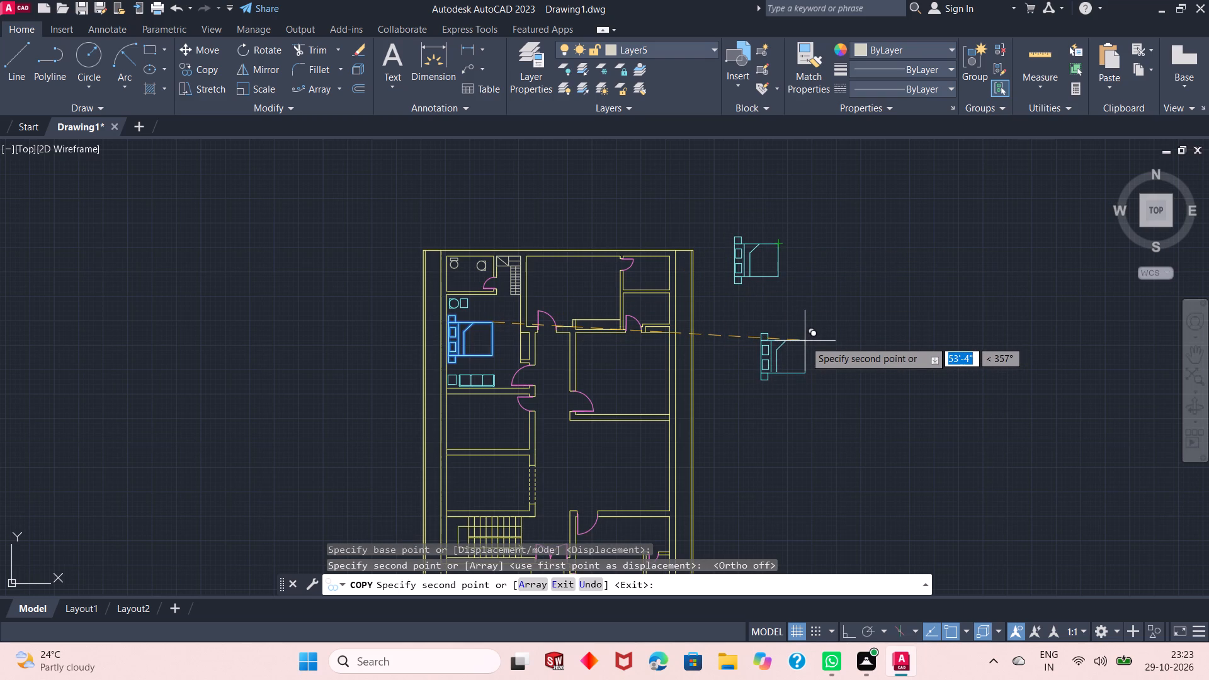
pyautogui.click(793, 339)
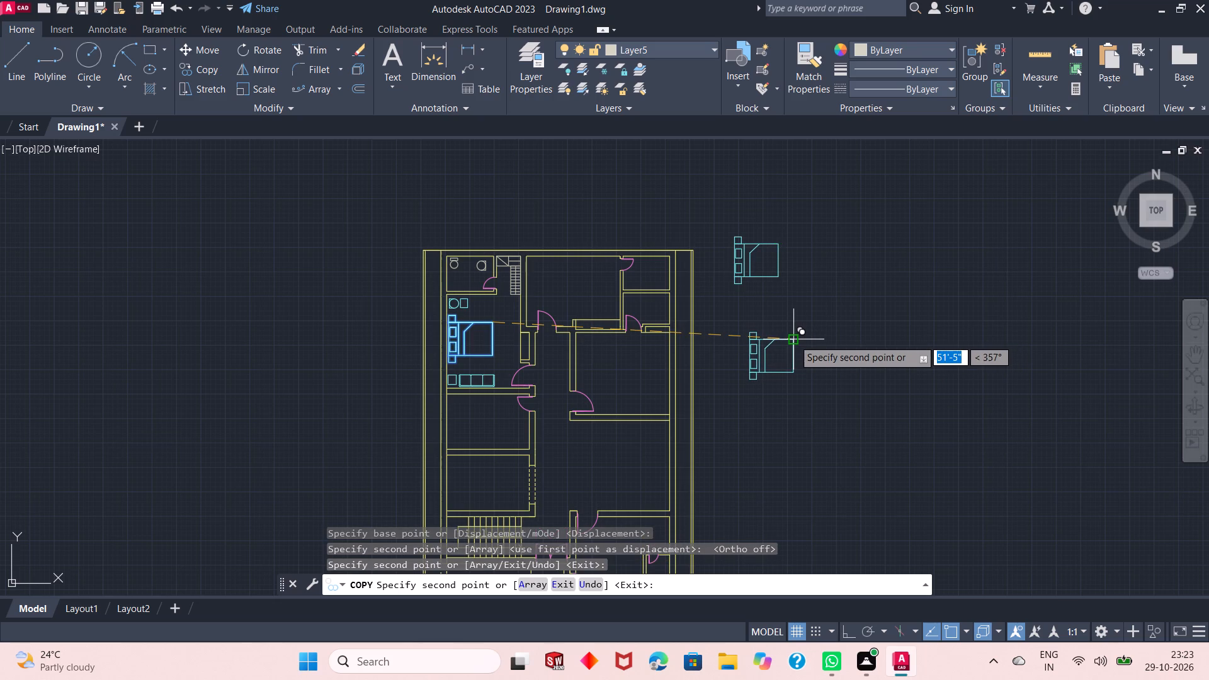
pyautogui.press('space')
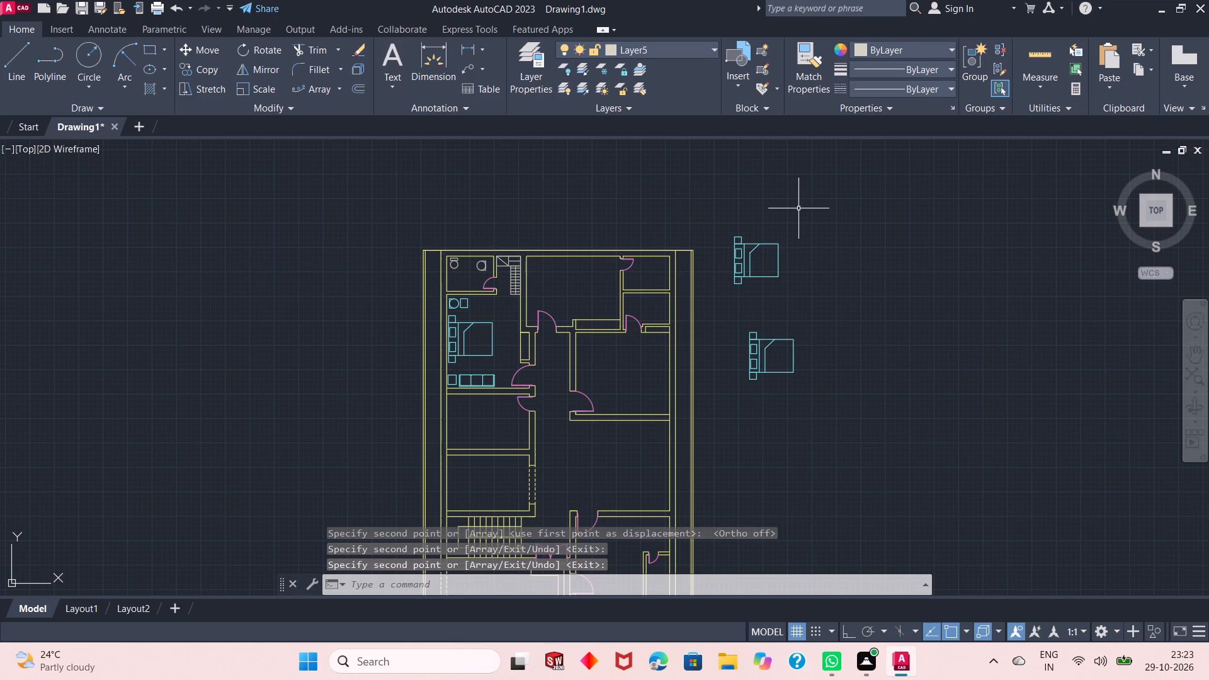
# Rotate the northern bed copy 90° clockwise so its headboard faces north.
pyautogui.click(798, 208)
pyautogui.click(727, 297)
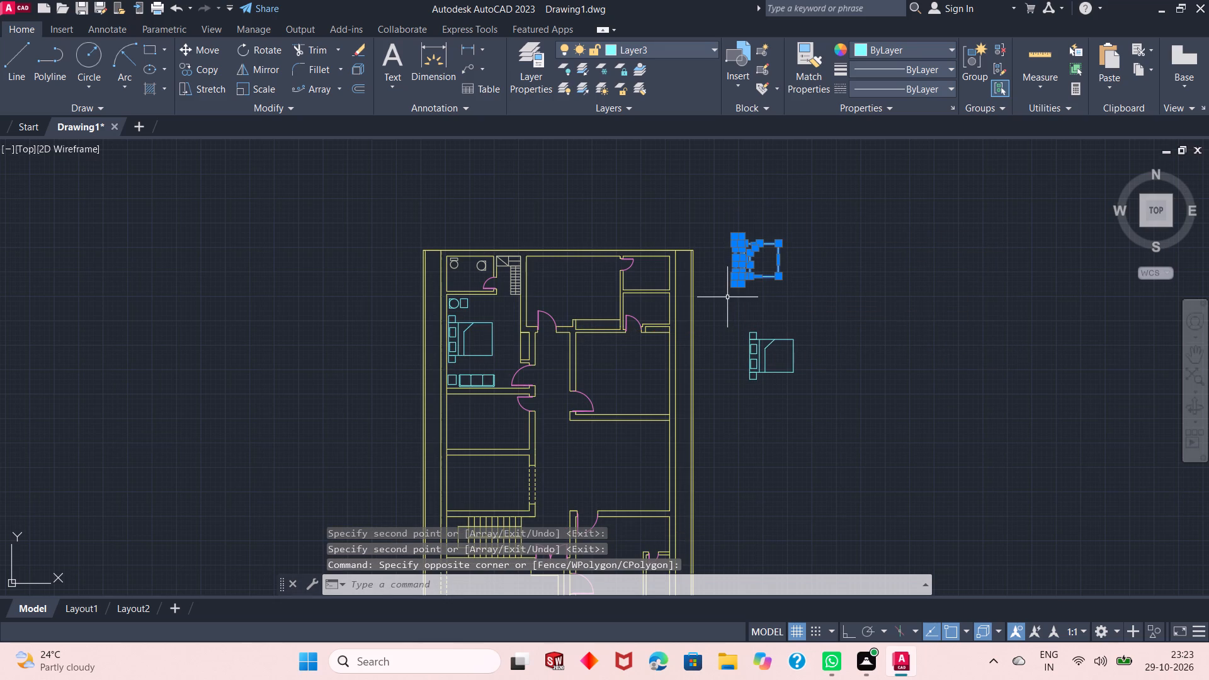
pyautogui.click(259, 47)
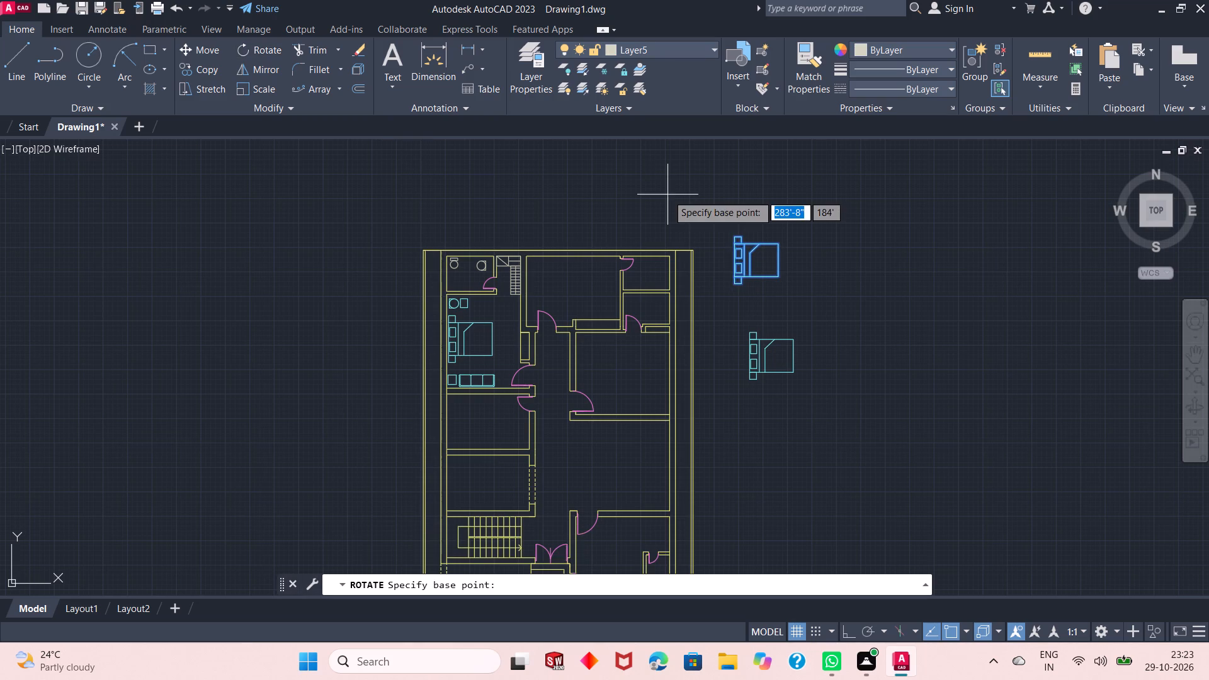
pyautogui.moveTo(777, 241); pyautogui.dragTo(783, 286)
pyautogui.click(783, 286)
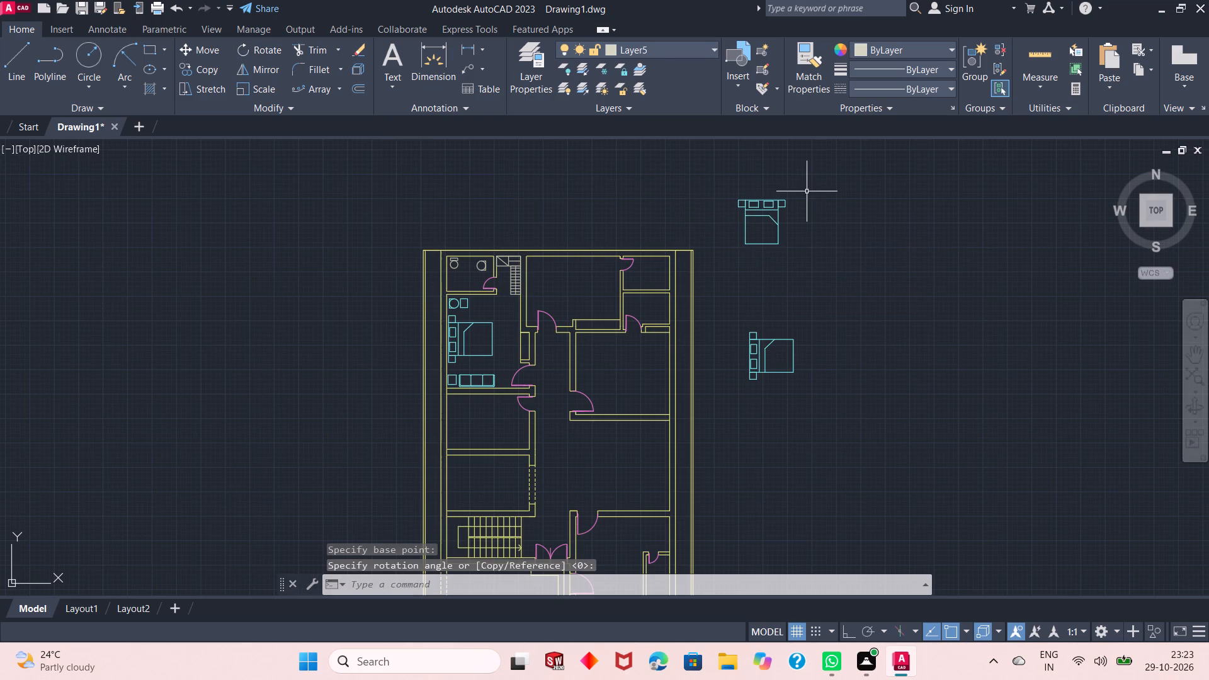
# Move the rotated bed set into the north-central bedroom, with its headboard just south of the north wall.
pyautogui.click(807, 190)
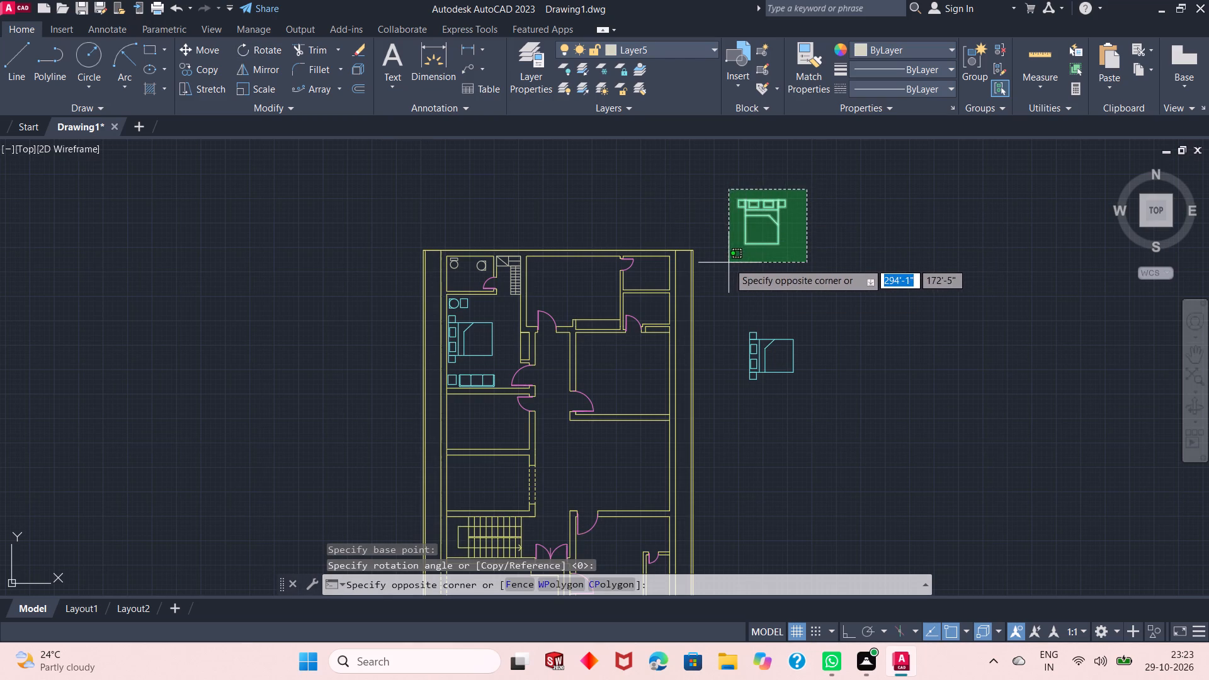
pyautogui.click(729, 263)
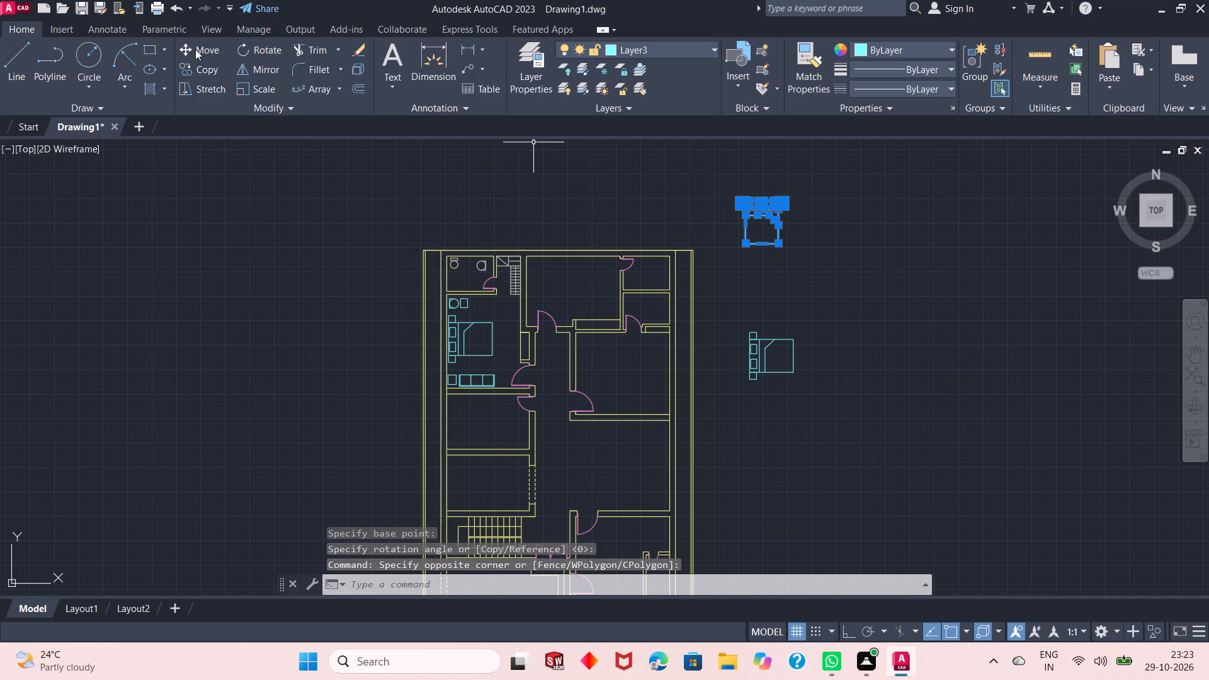
pyautogui.click(195, 49)
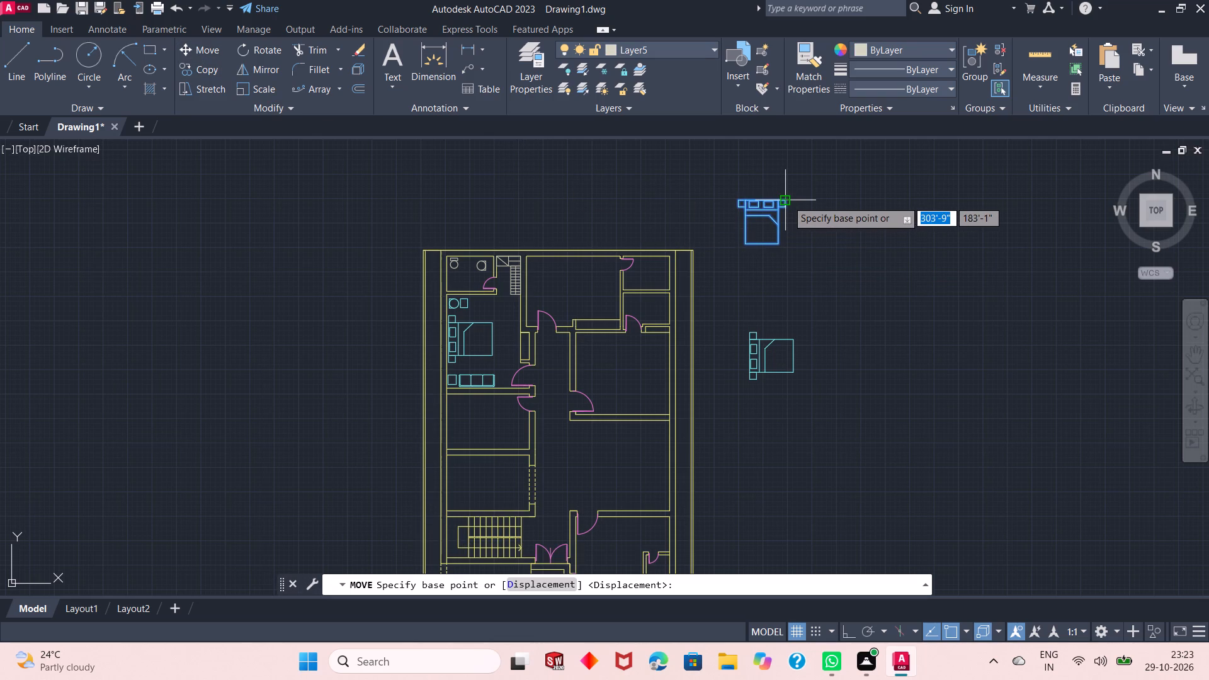
pyautogui.moveTo(789, 198); pyautogui.dragTo(595, 271)
pyautogui.keyDown('ctrl'); pyautogui.scroll(2, 595, 271); pyautogui.keyUp('ctrl')
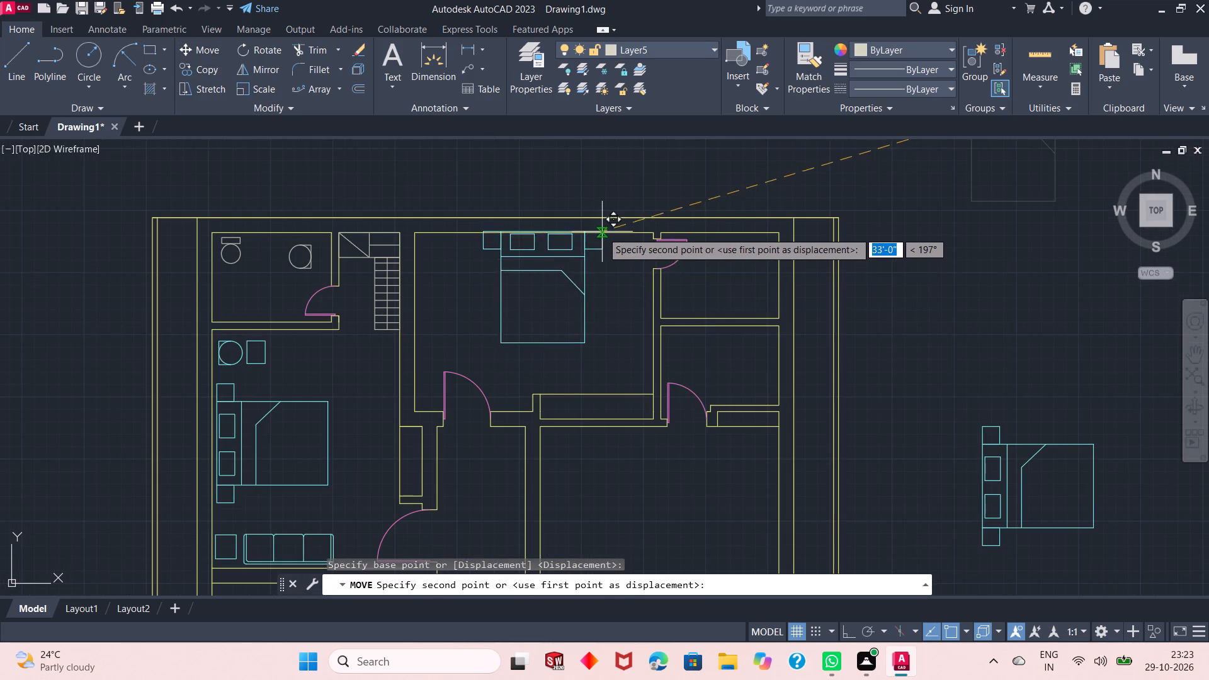
pyautogui.keyDown('ctrl'); pyautogui.scroll(1, 593, 241); pyautogui.keyUp('ctrl')
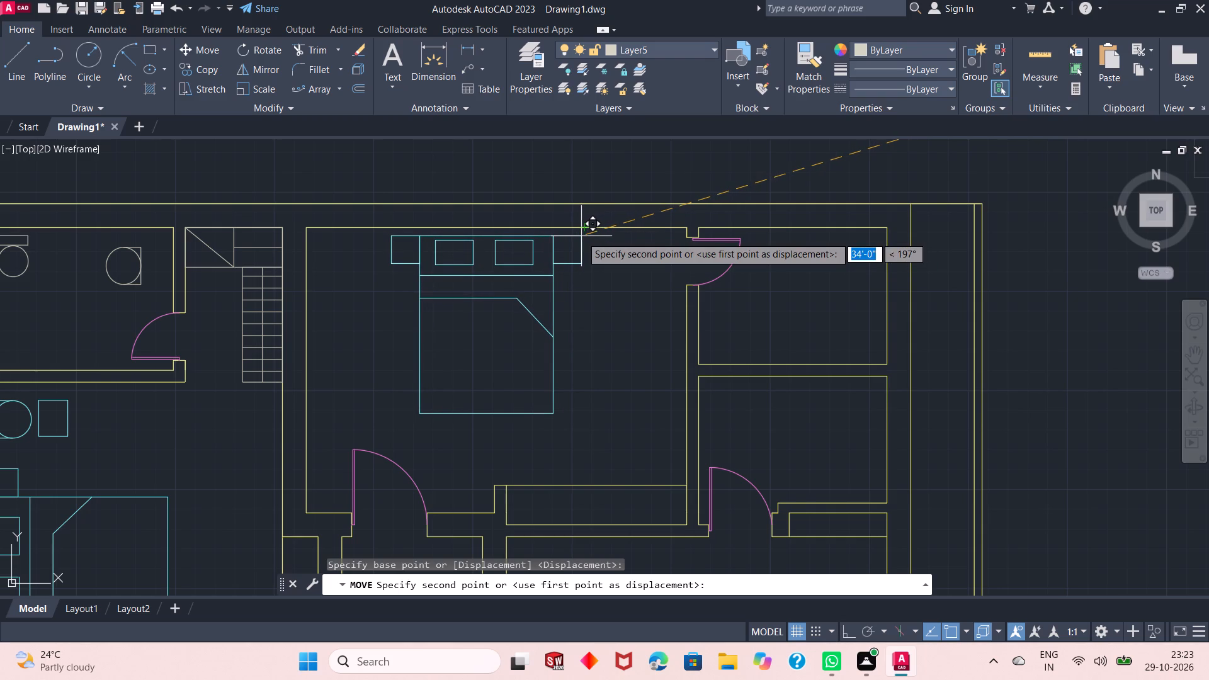
pyautogui.click(581, 236)
pyautogui.click(624, 239)
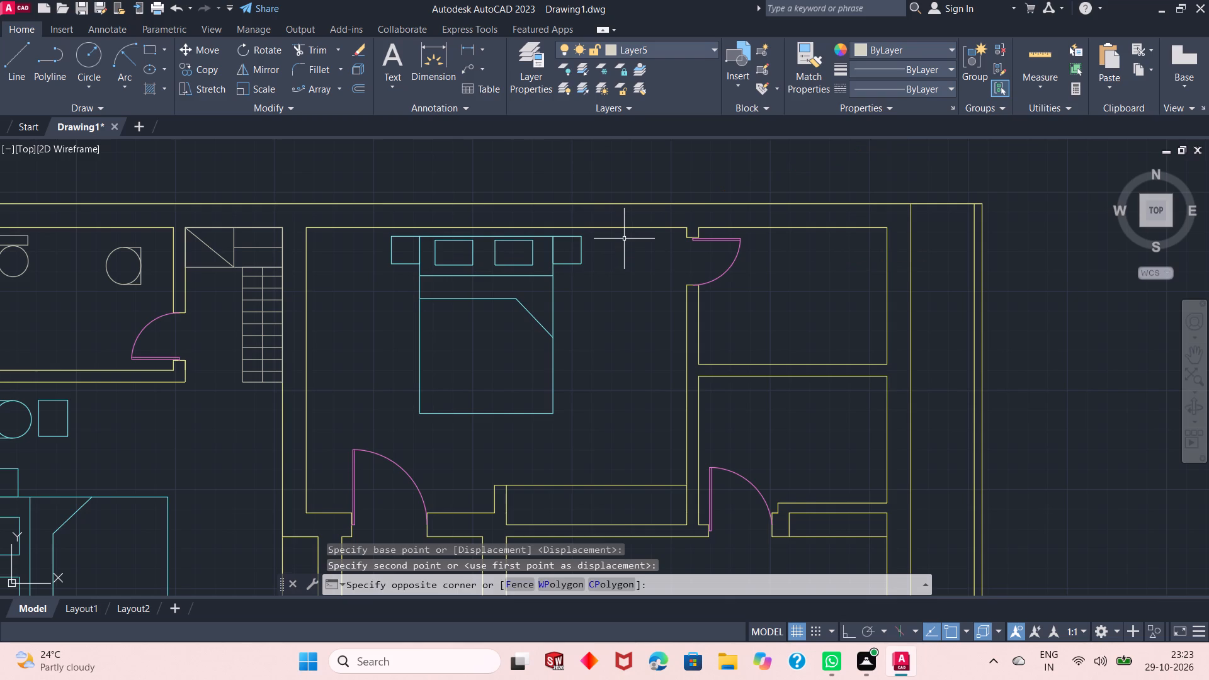
pyautogui.click(624, 239)
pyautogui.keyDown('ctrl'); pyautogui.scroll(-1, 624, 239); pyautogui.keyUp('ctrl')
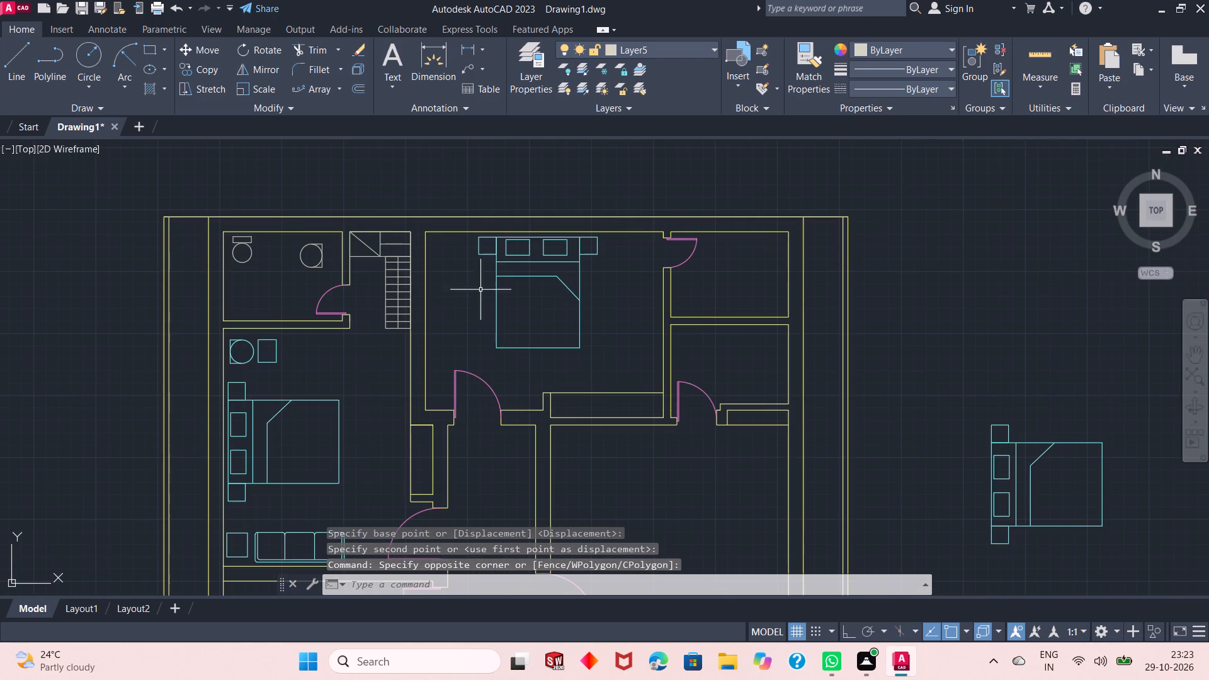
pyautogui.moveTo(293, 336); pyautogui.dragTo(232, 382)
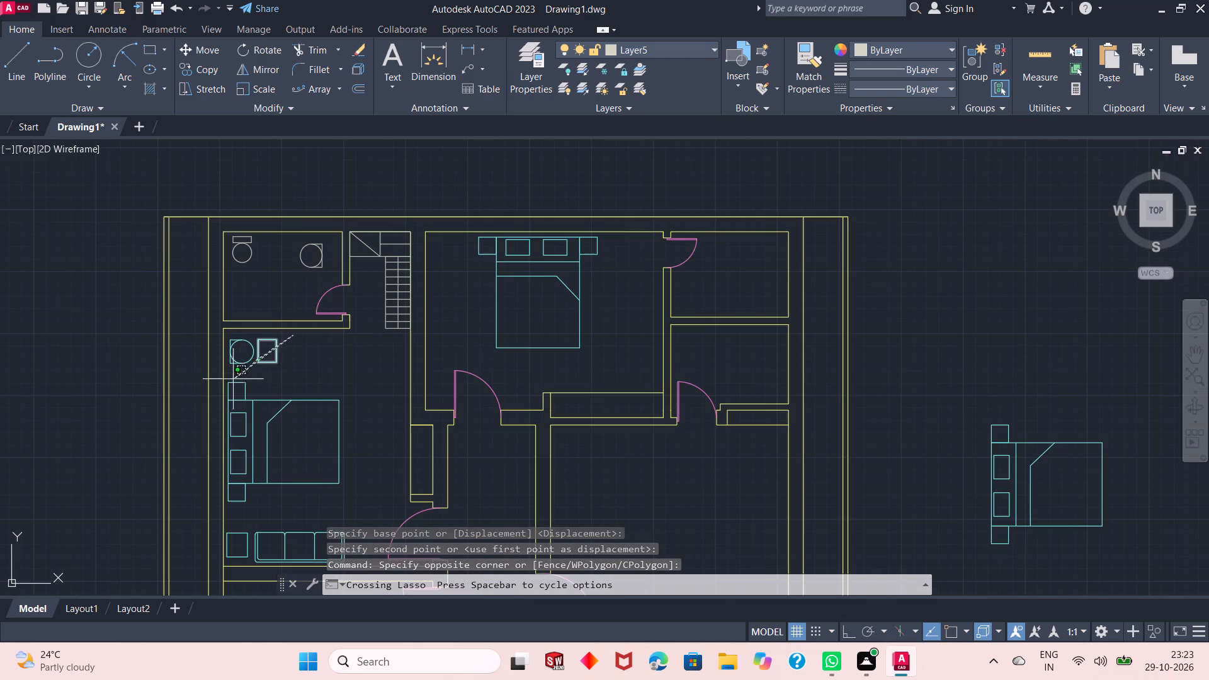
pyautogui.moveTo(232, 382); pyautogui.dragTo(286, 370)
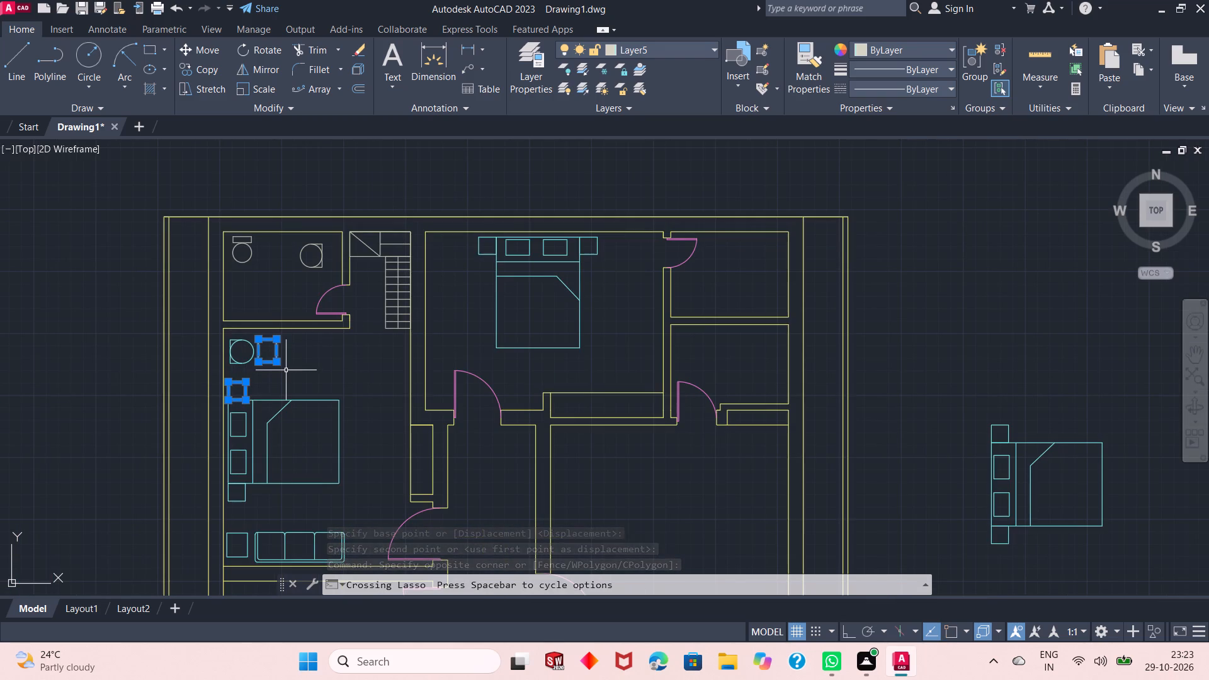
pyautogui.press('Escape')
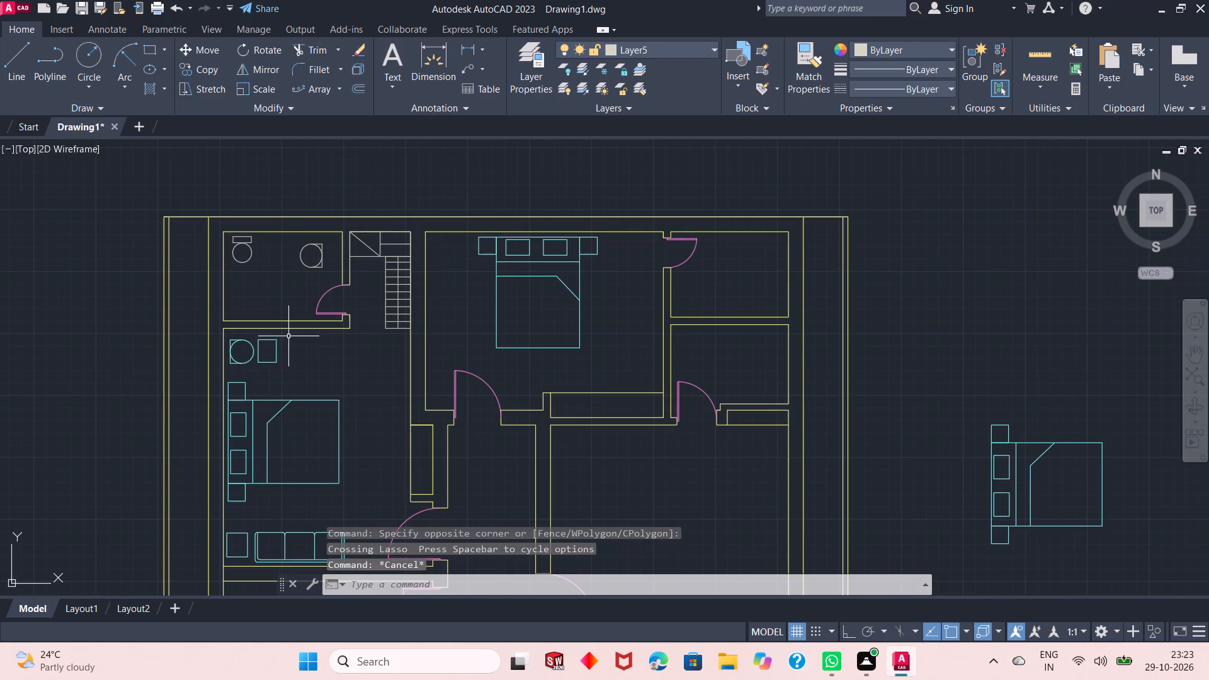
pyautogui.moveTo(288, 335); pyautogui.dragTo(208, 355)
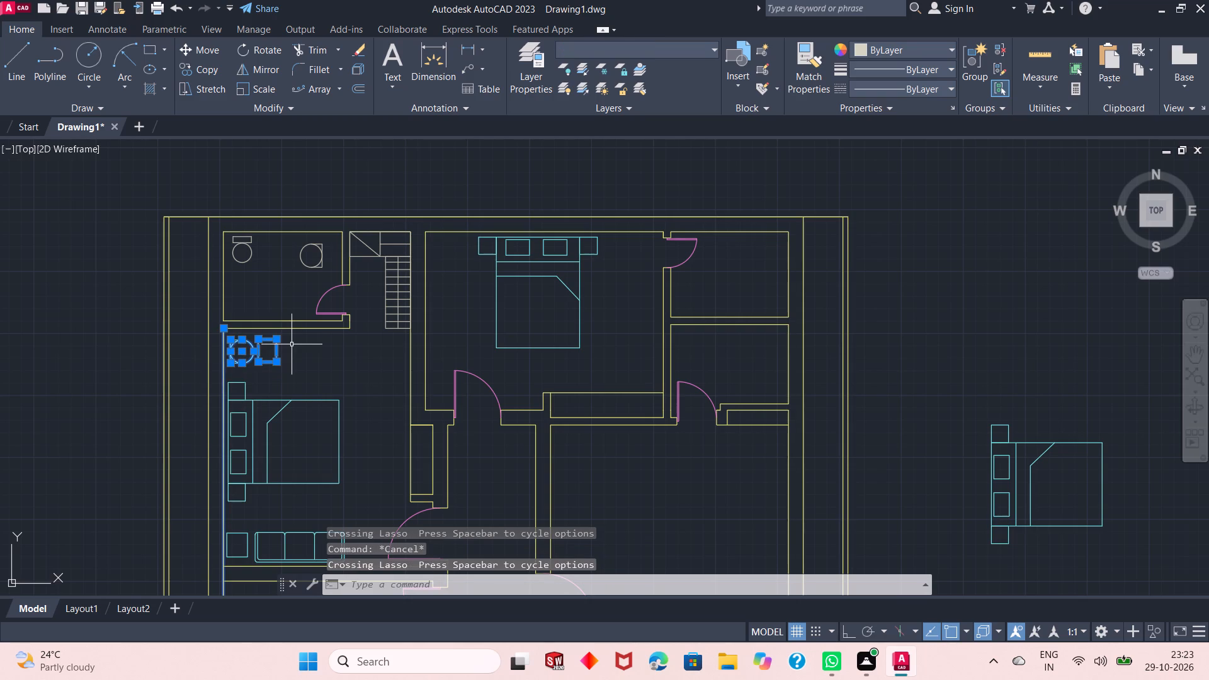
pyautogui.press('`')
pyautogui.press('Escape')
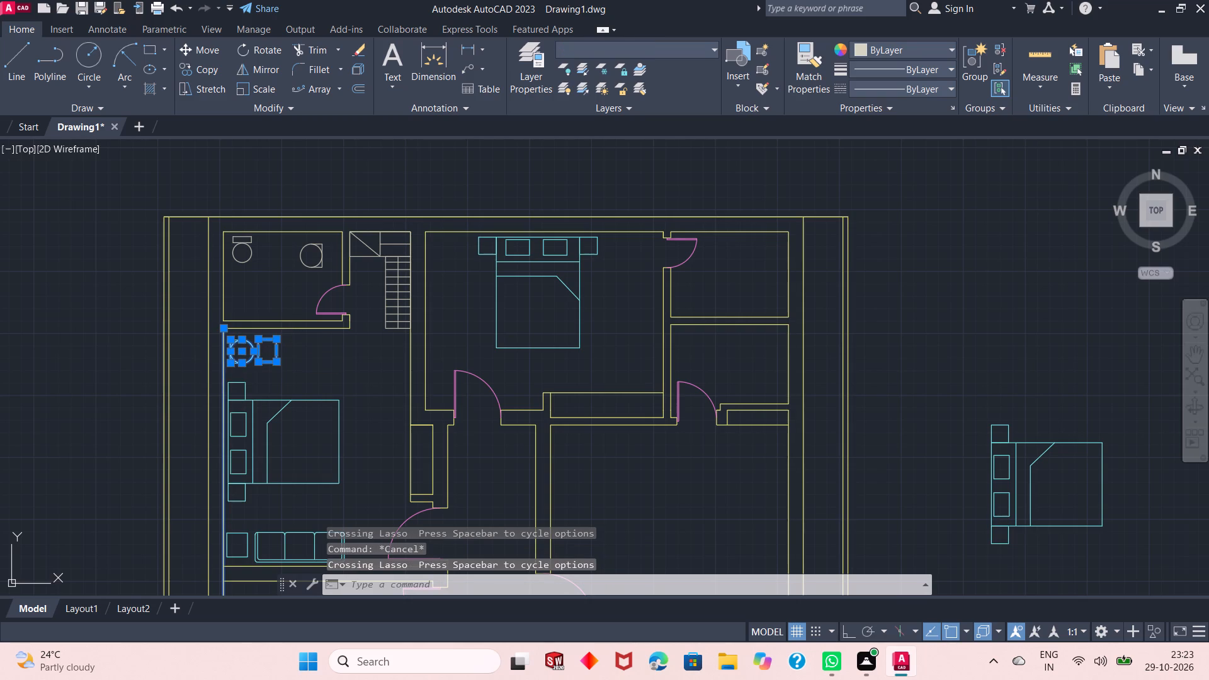
# Copy the circular piece and adjacent rectangle north of the original bed to the empty space about 46' east, outside the plan.
pyautogui.click(300, 335)
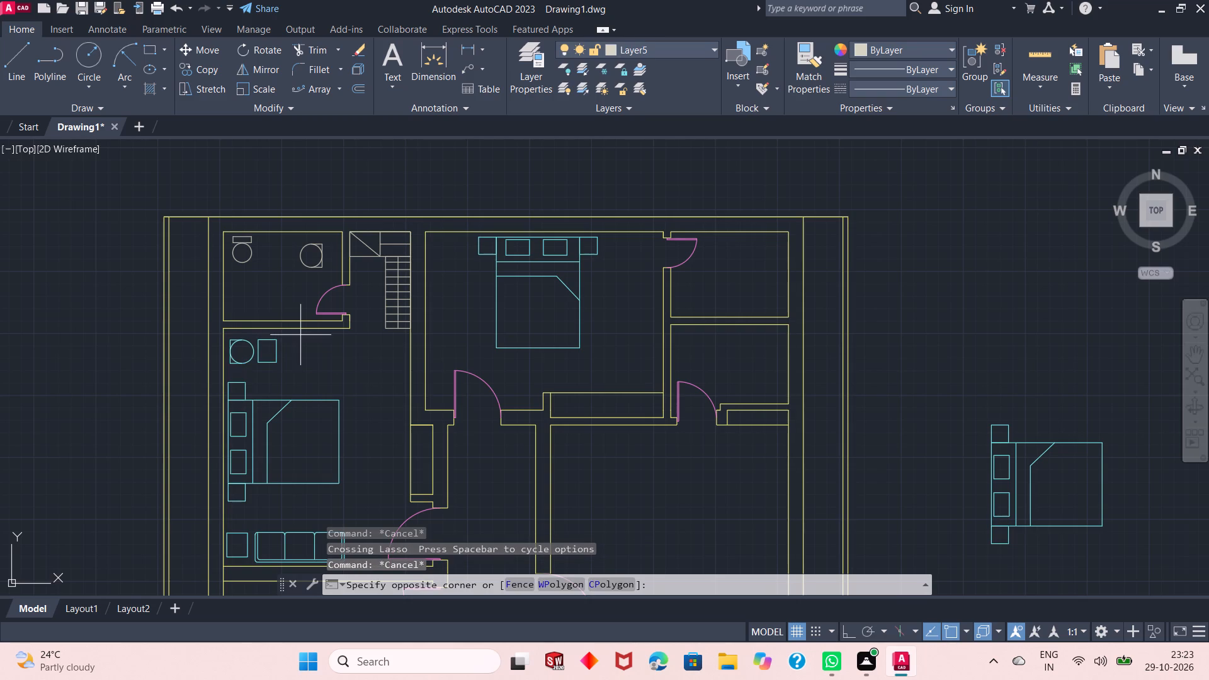
pyautogui.click(227, 375)
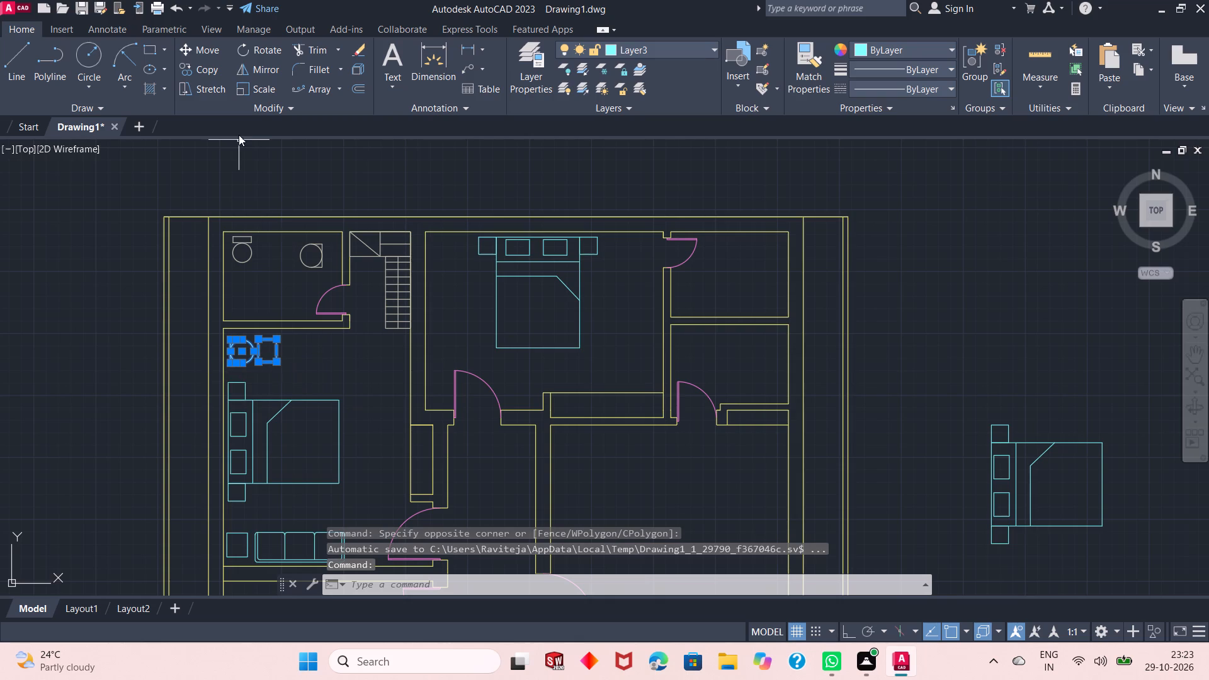
pyautogui.click(205, 71)
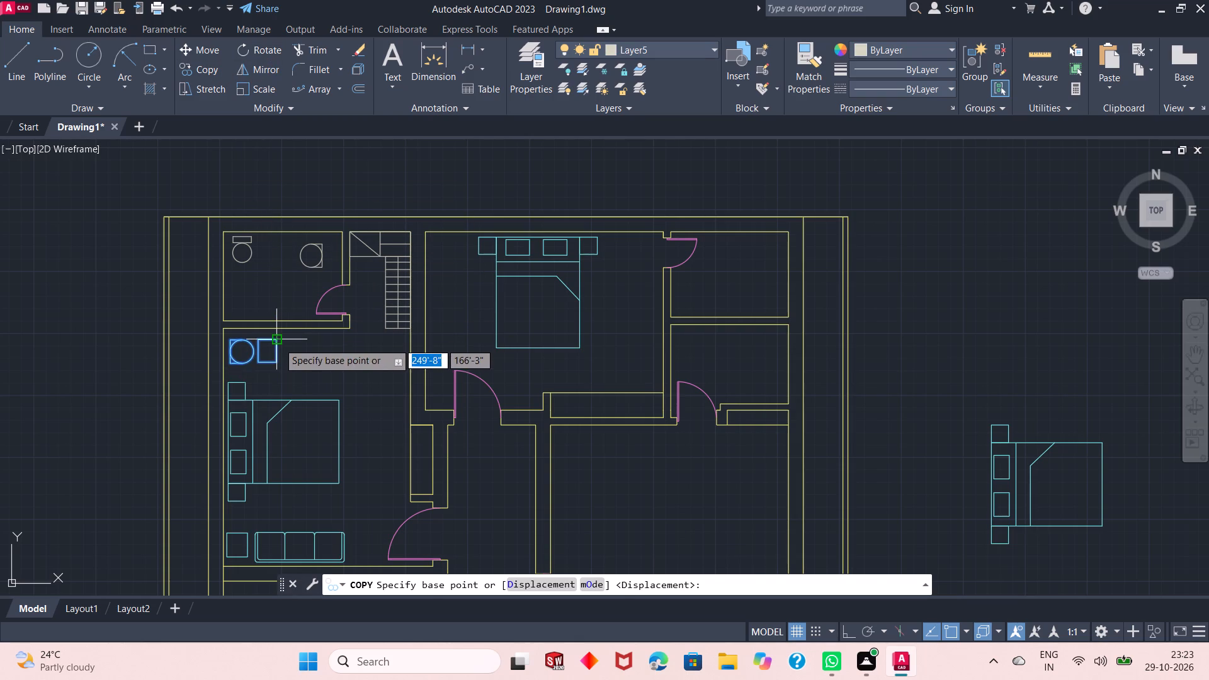
pyautogui.moveTo(278, 343); pyautogui.dragTo(538, 169)
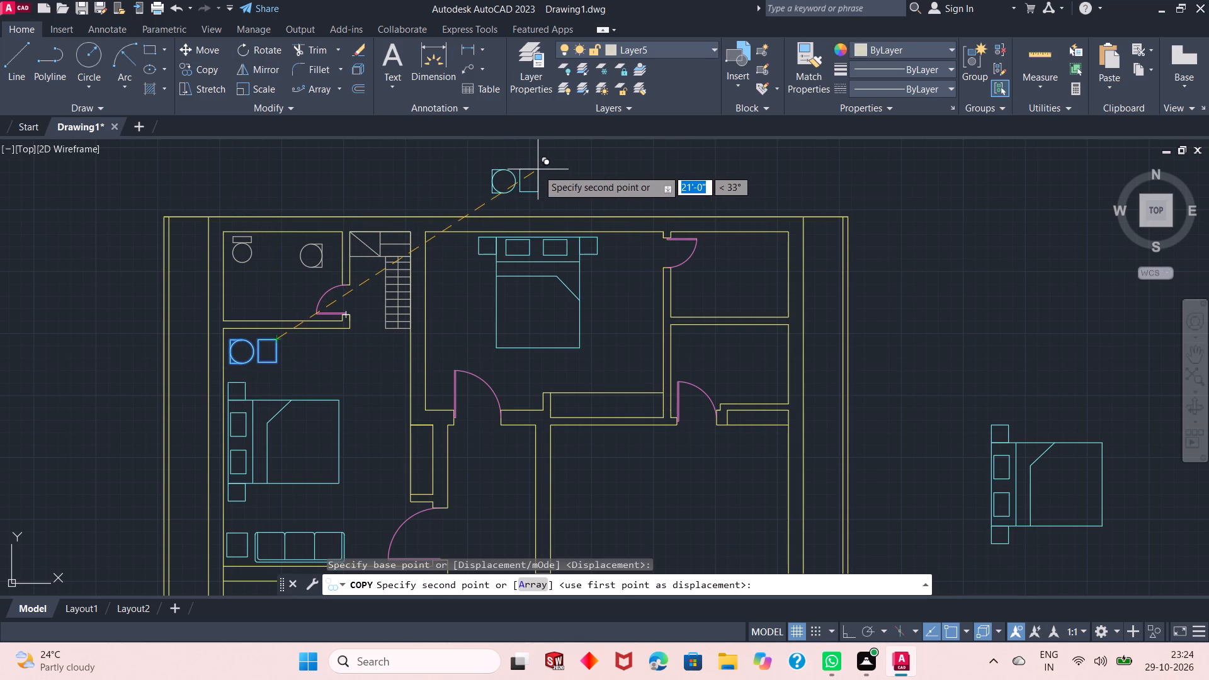
pyautogui.moveTo(538, 169); pyautogui.dragTo(668, 142)
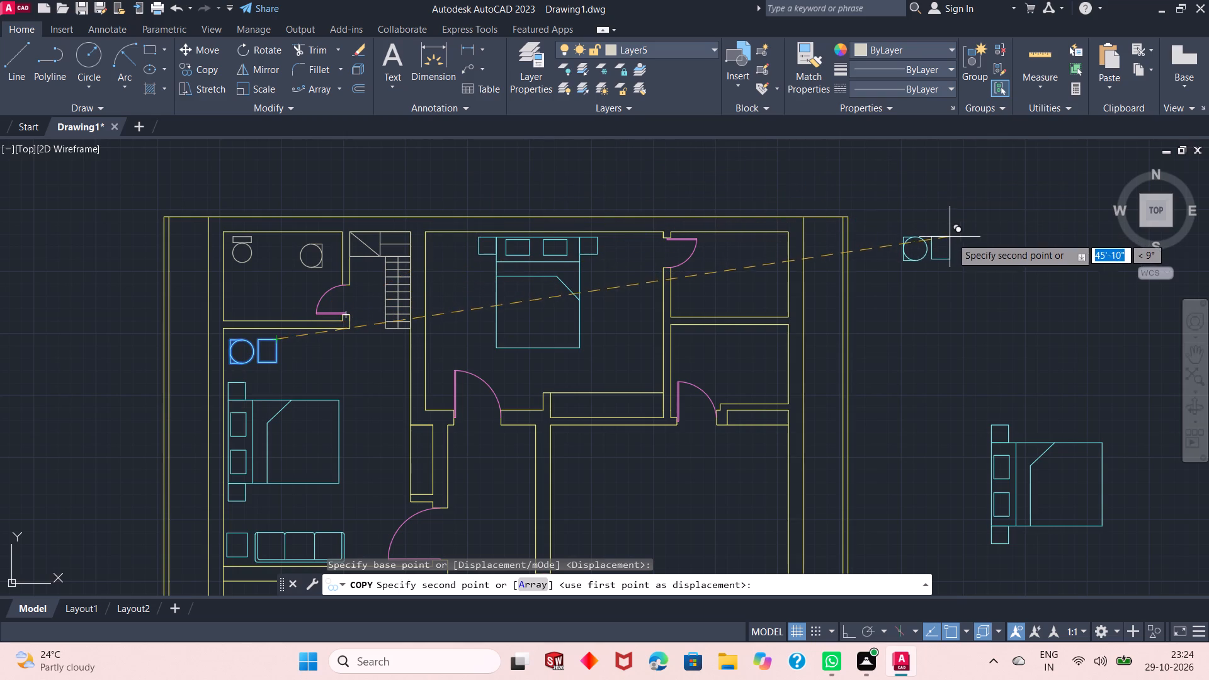
pyautogui.click(953, 238)
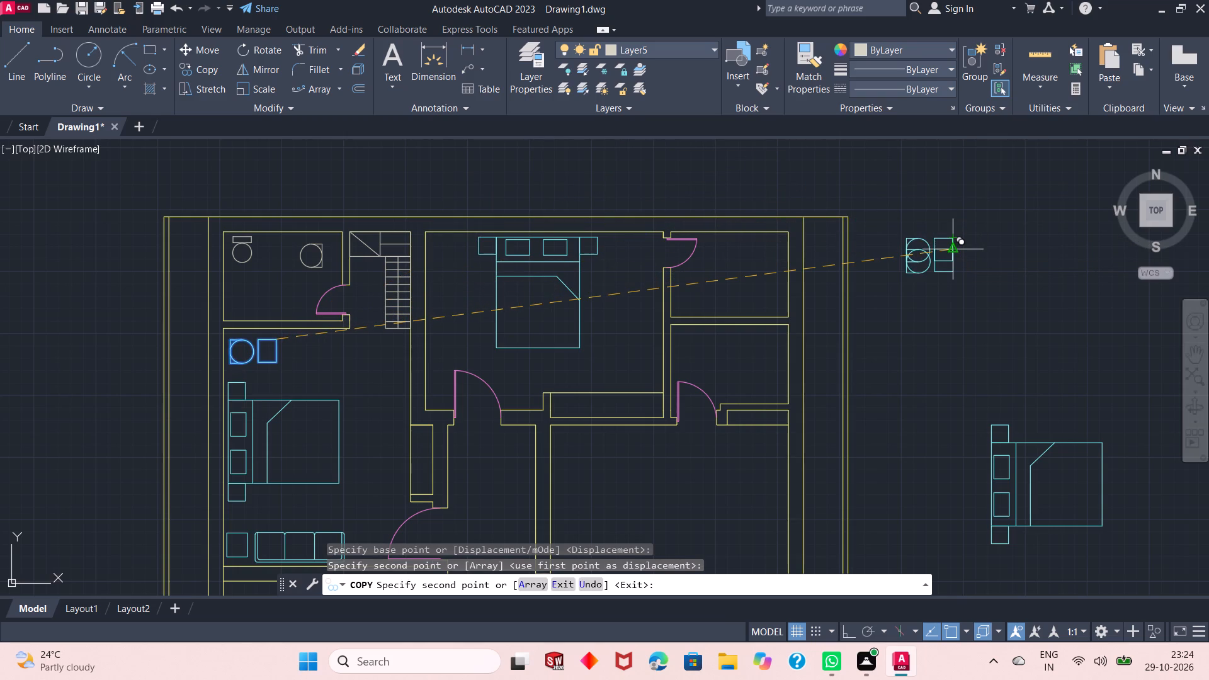
pyautogui.press('Escape')
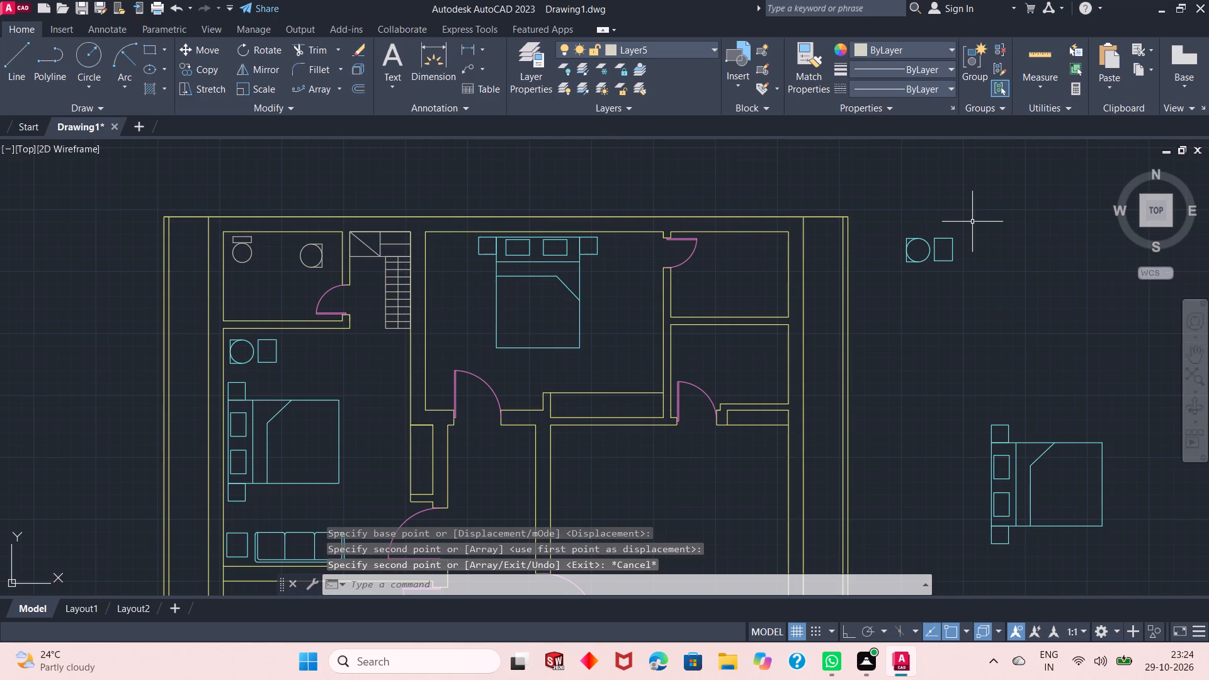
# Rotate the copied circular piece and adjacent rectangle outside the plan 90° clockwise, so the circle sits north of the rectangle.
pyautogui.click(973, 222)
pyautogui.click(893, 292)
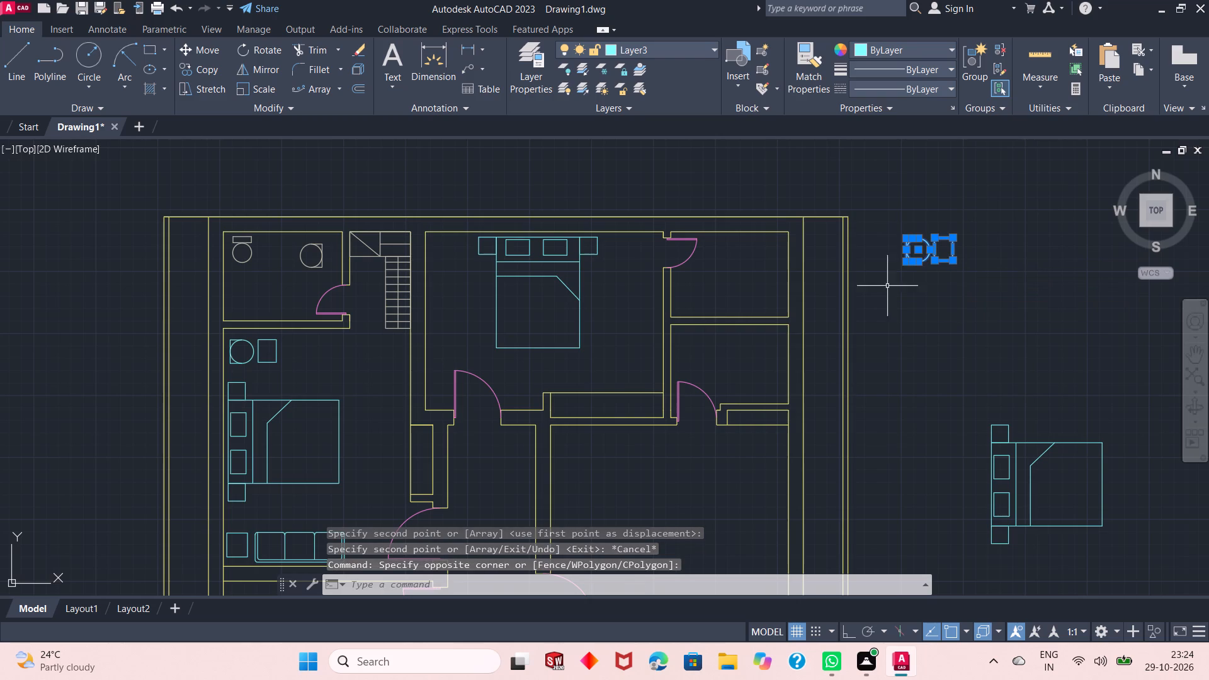
pyautogui.click(266, 50)
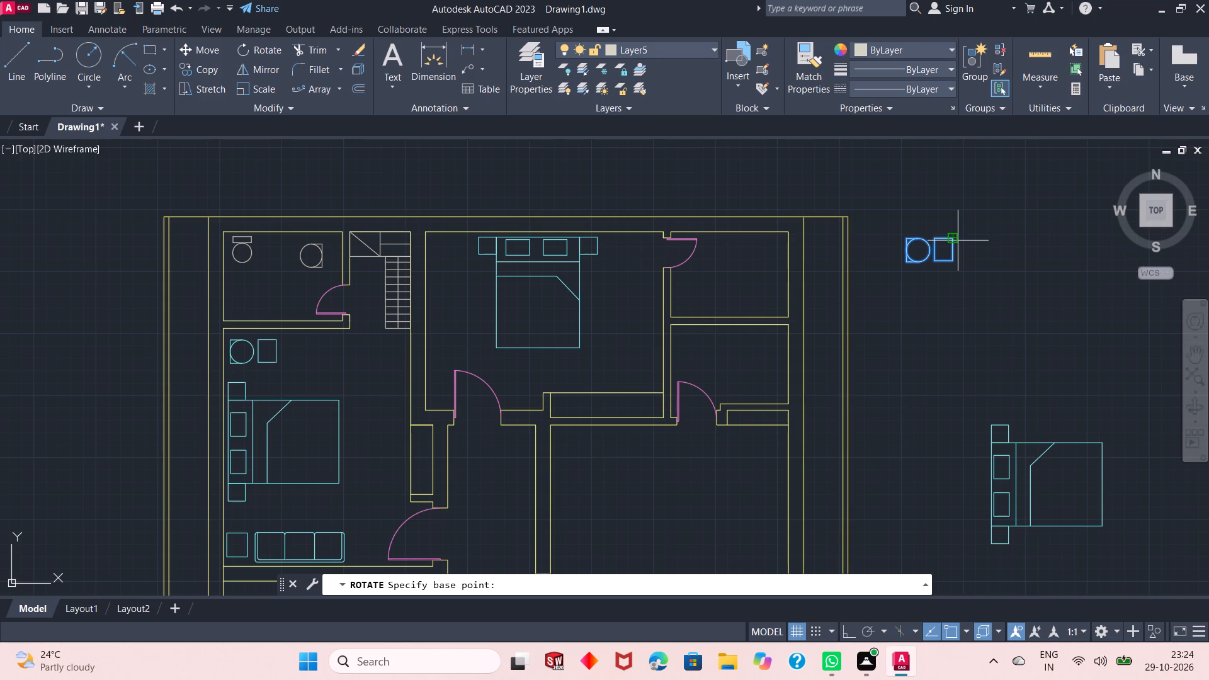
pyautogui.moveTo(955, 240); pyautogui.dragTo(955, 273)
pyautogui.click(955, 273)
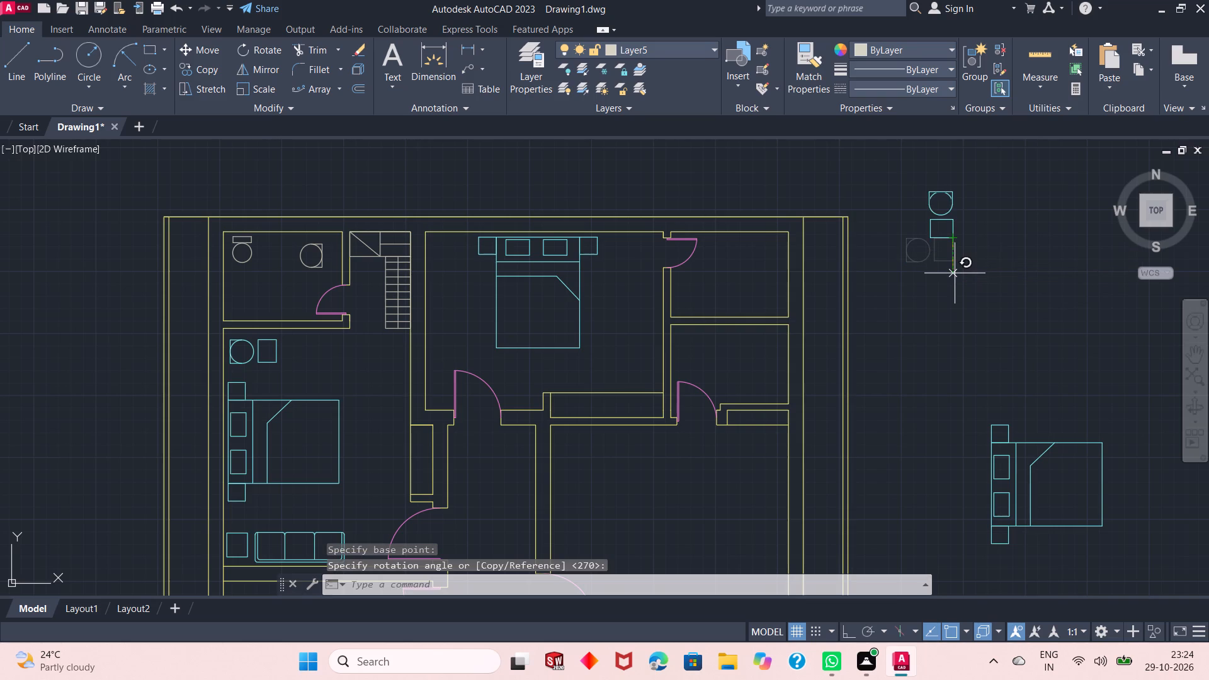
# Move the rotated circular piece and rectangle into the north-central bedroom's northwest corner, west of the bed.
pyautogui.moveTo(980, 178); pyautogui.dragTo(923, 268)
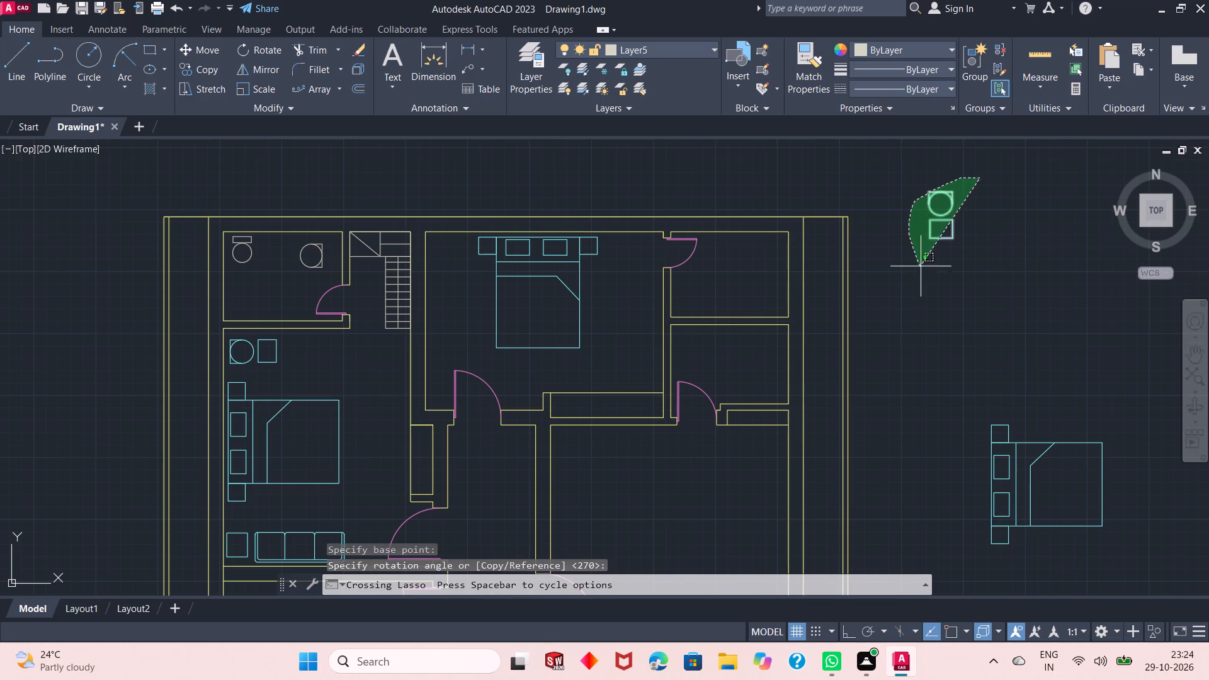
pyautogui.moveTo(923, 268); pyautogui.dragTo(965, 246)
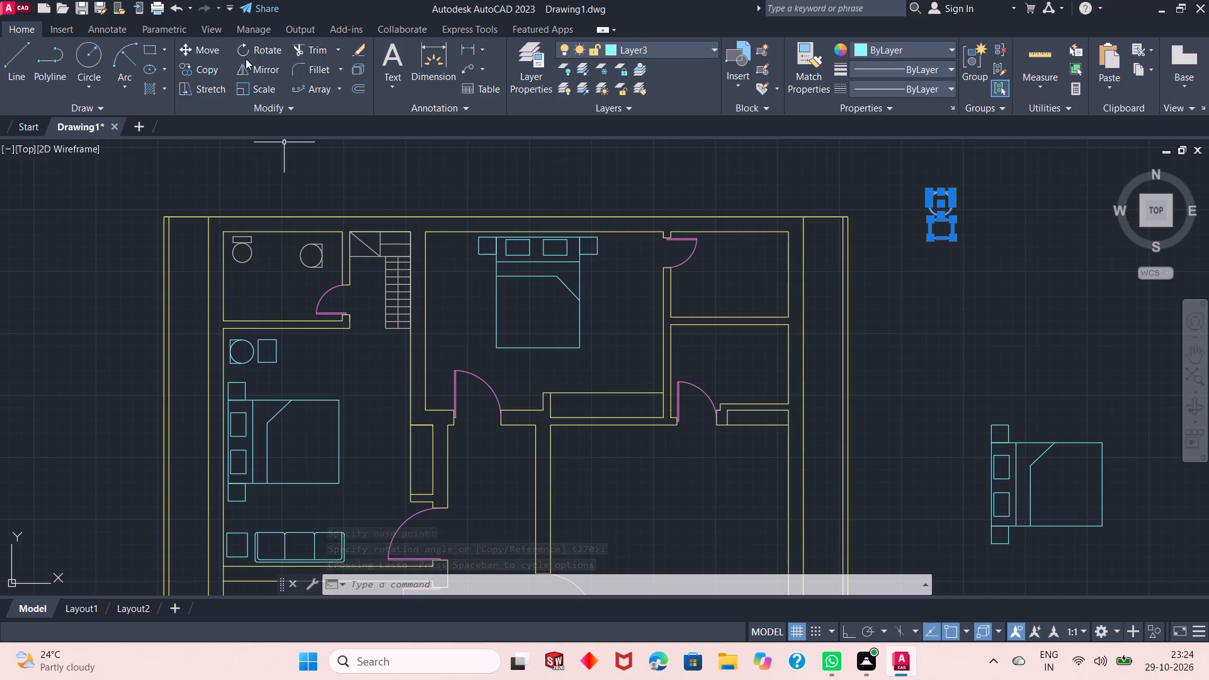
pyautogui.click(210, 54)
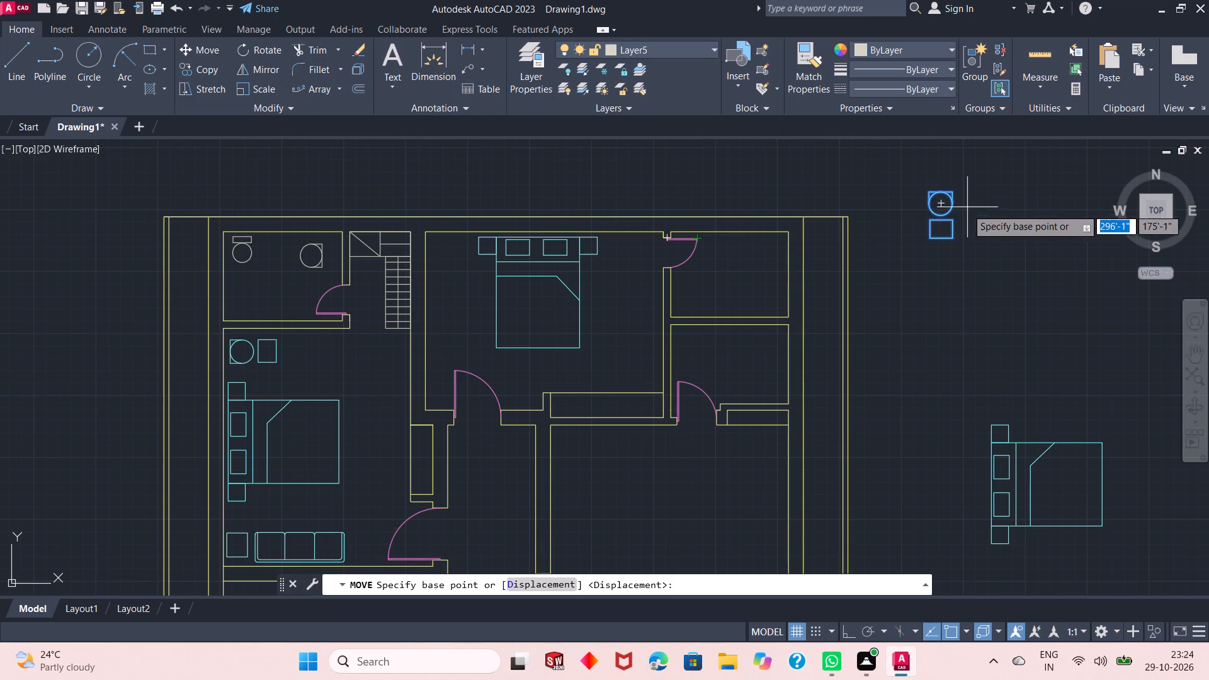
pyautogui.moveTo(955, 241); pyautogui.dragTo(540, 279)
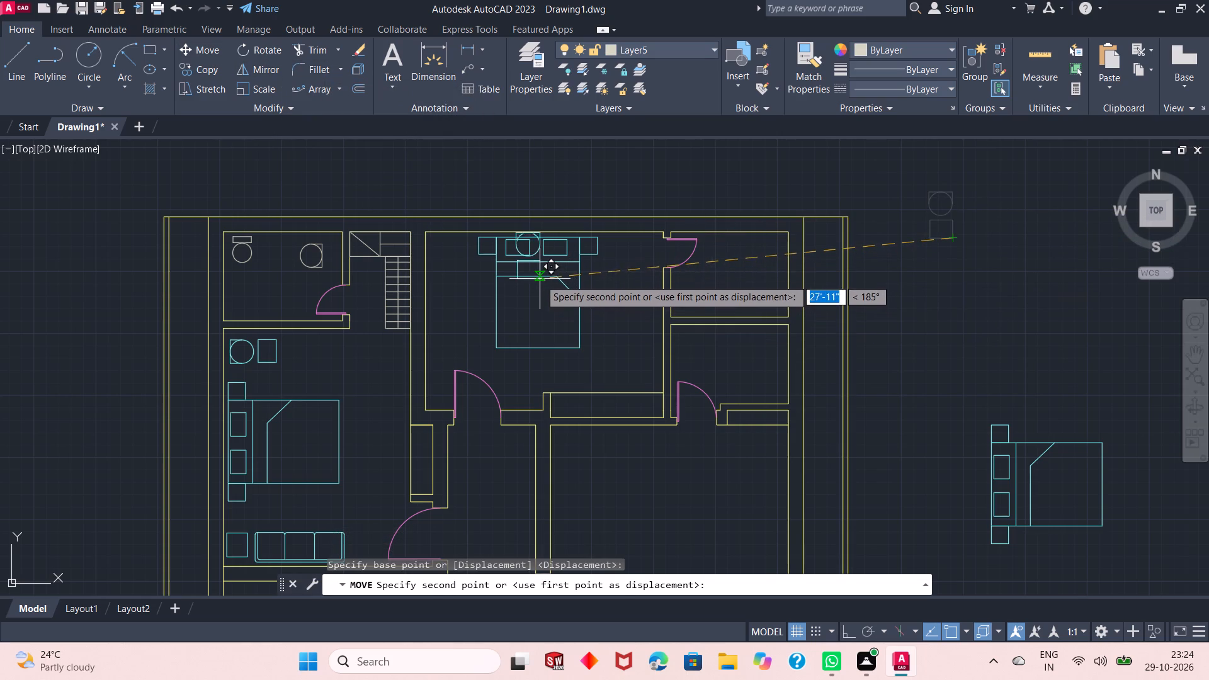
pyautogui.moveTo(540, 279); pyautogui.dragTo(464, 287)
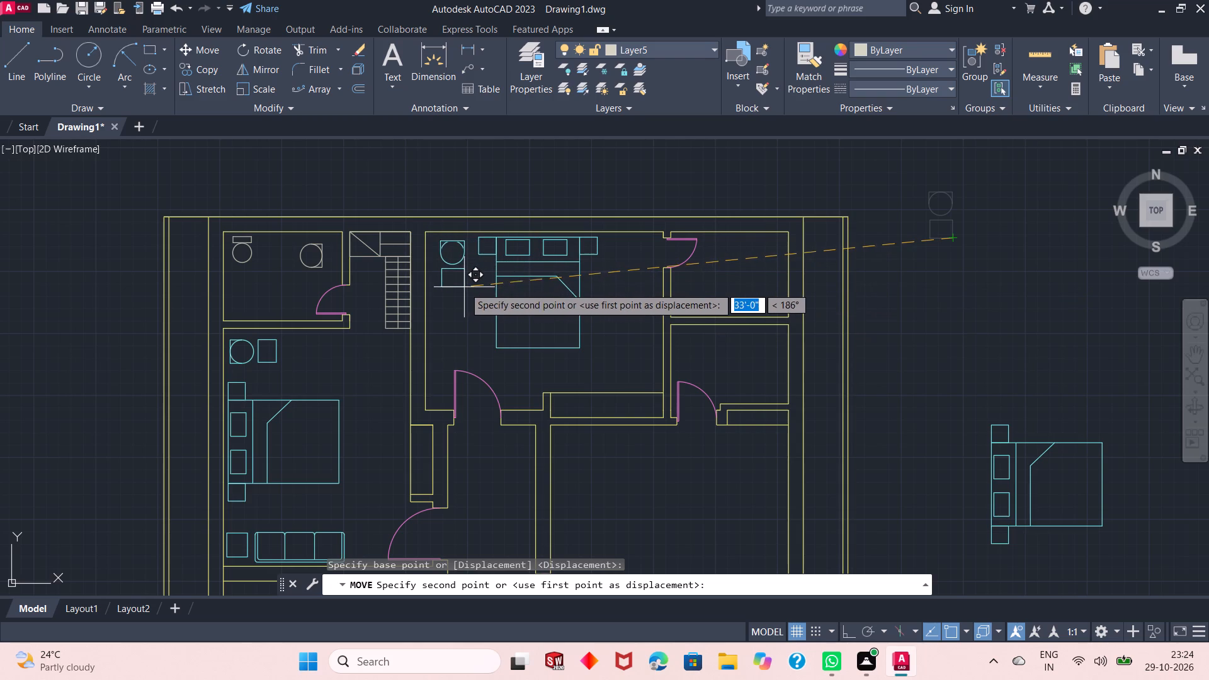
pyautogui.moveTo(464, 287); pyautogui.dragTo(461, 285)
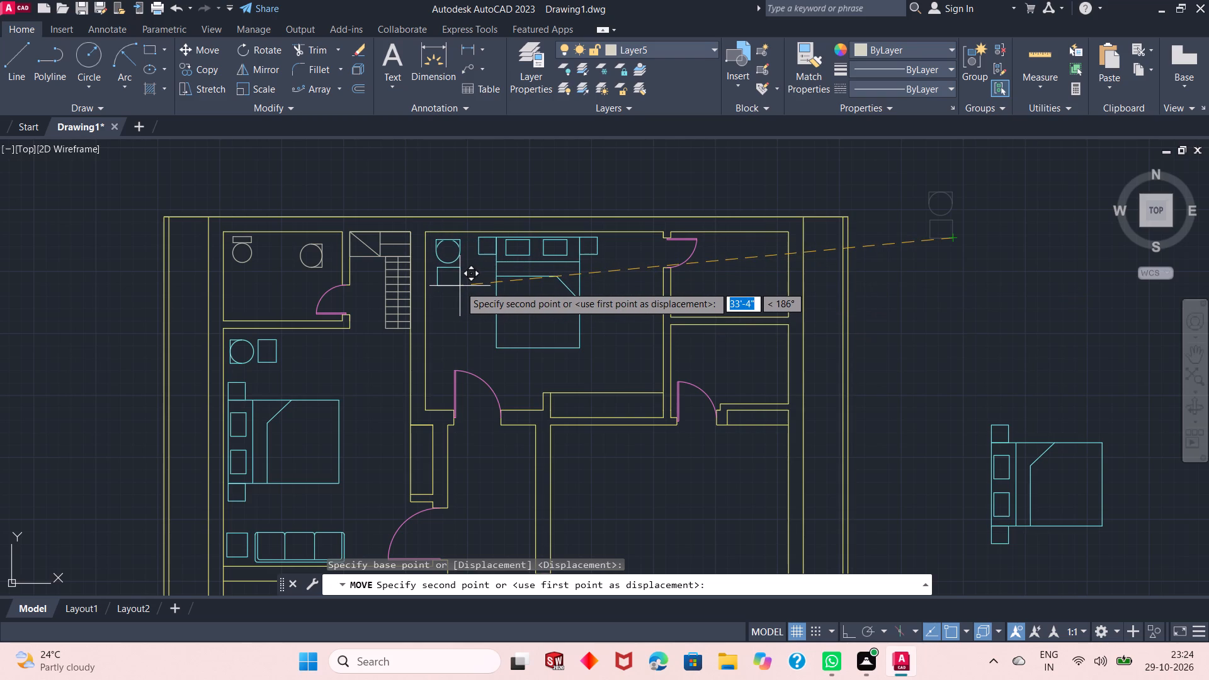
pyautogui.click(460, 286)
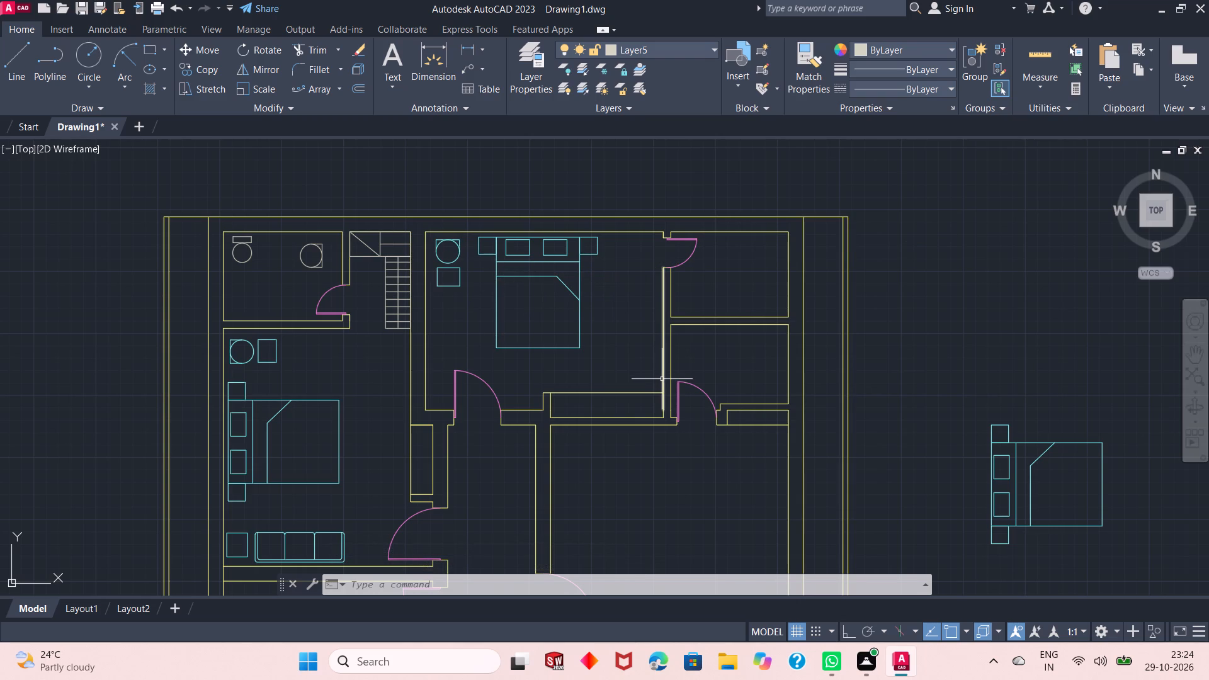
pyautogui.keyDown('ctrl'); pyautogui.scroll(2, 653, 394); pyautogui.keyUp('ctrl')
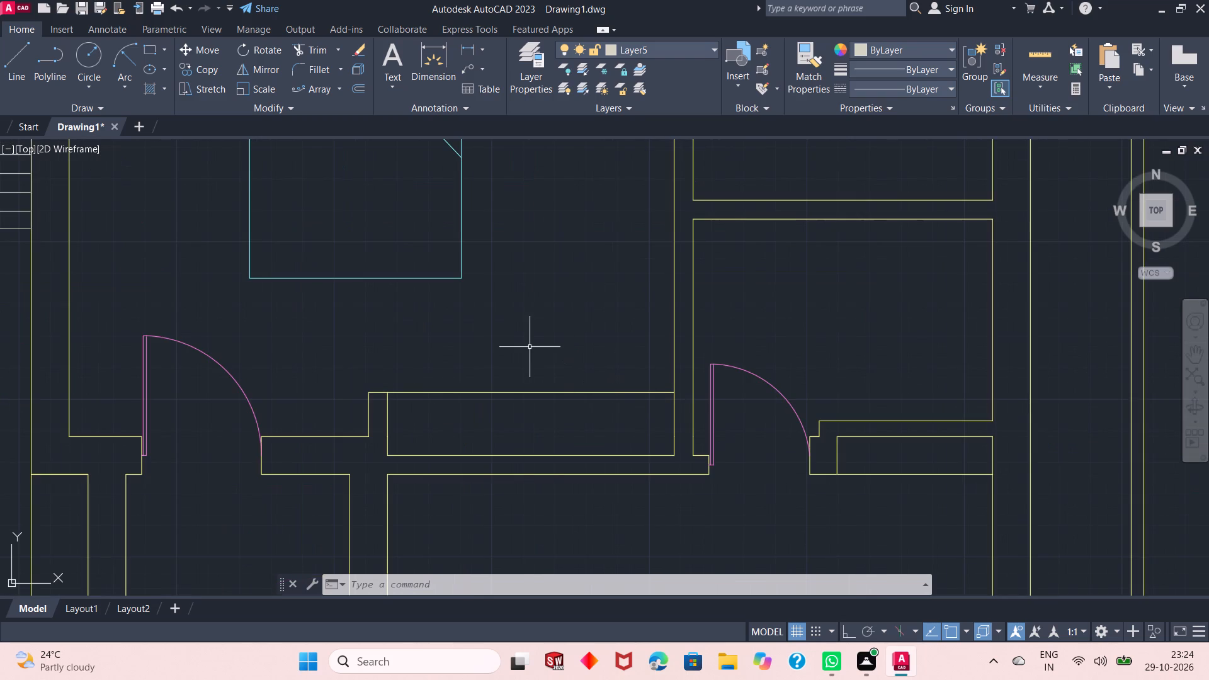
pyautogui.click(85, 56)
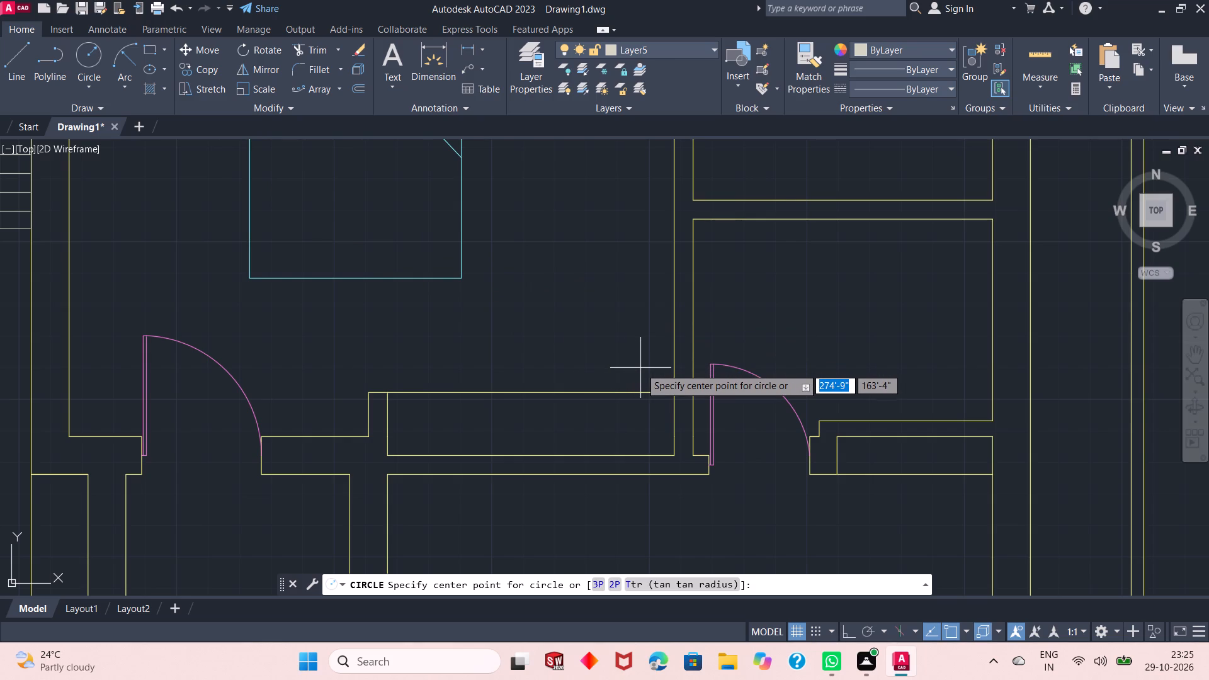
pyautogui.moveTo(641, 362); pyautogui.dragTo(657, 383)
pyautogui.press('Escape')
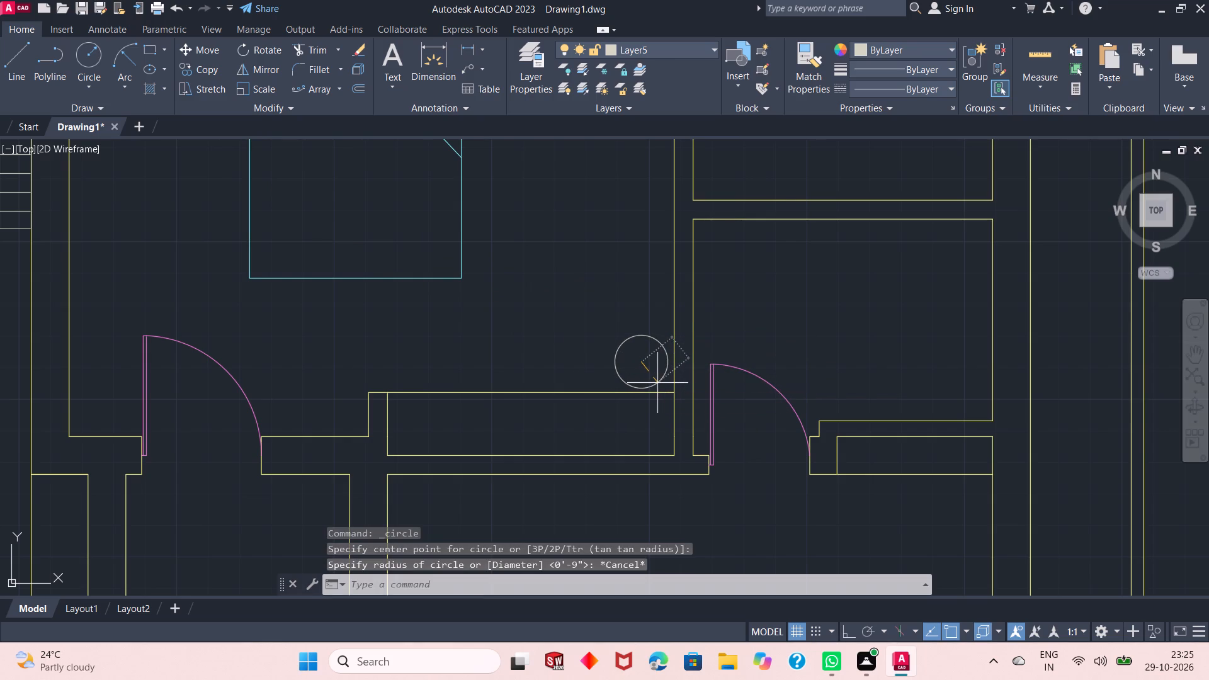
# Make Layer3 the current layer.
pyautogui.click(668, 46)
pyautogui.click(658, 133)
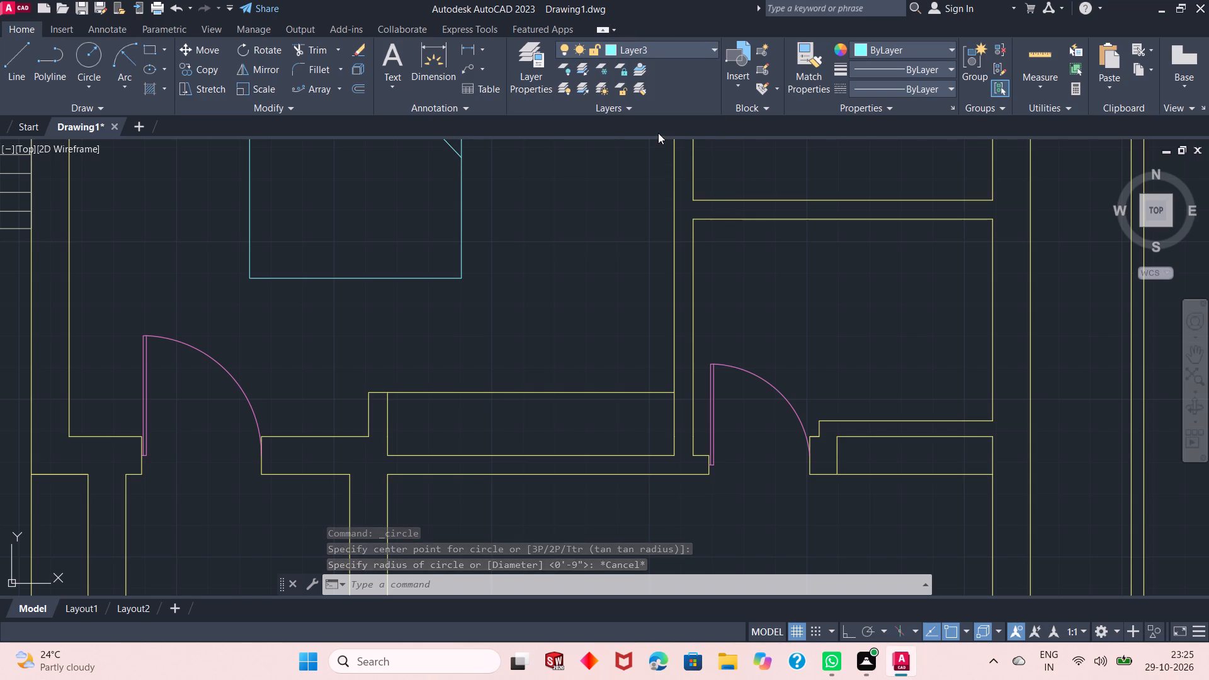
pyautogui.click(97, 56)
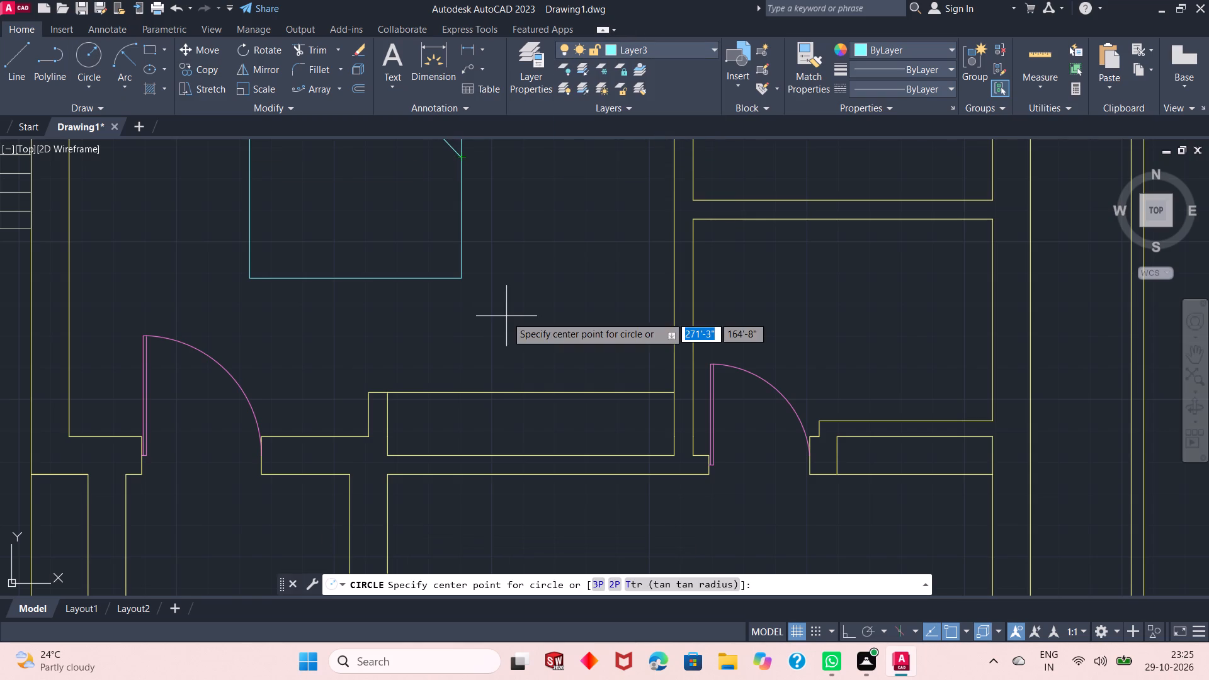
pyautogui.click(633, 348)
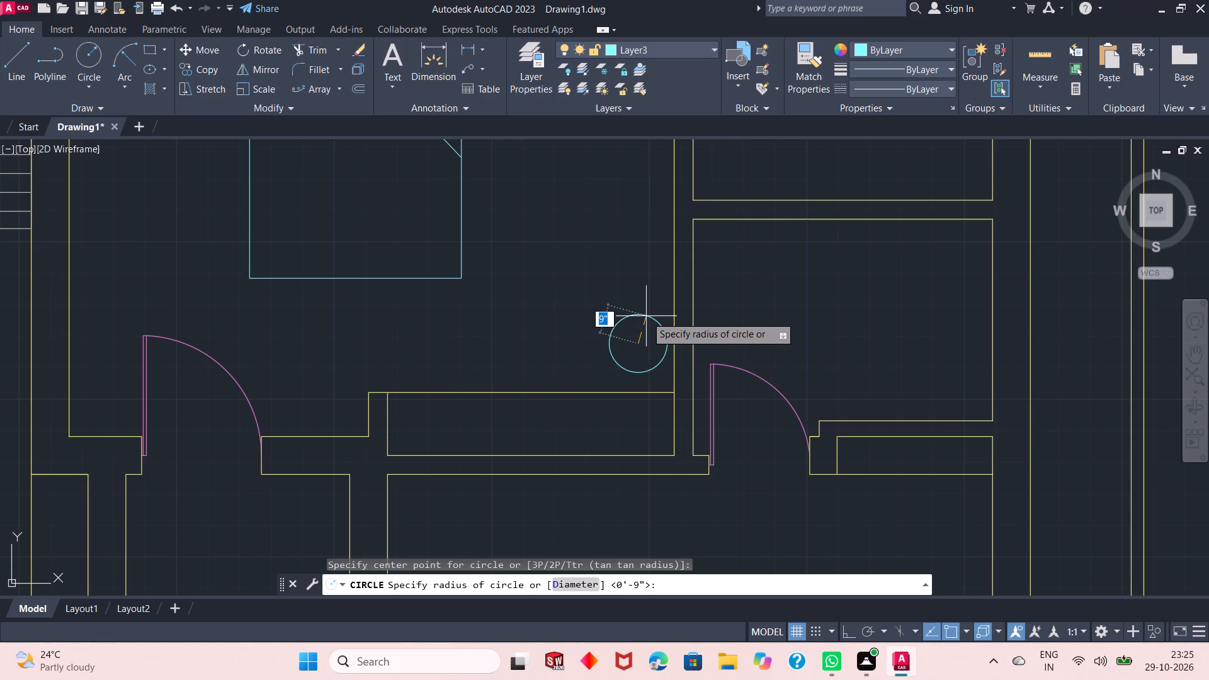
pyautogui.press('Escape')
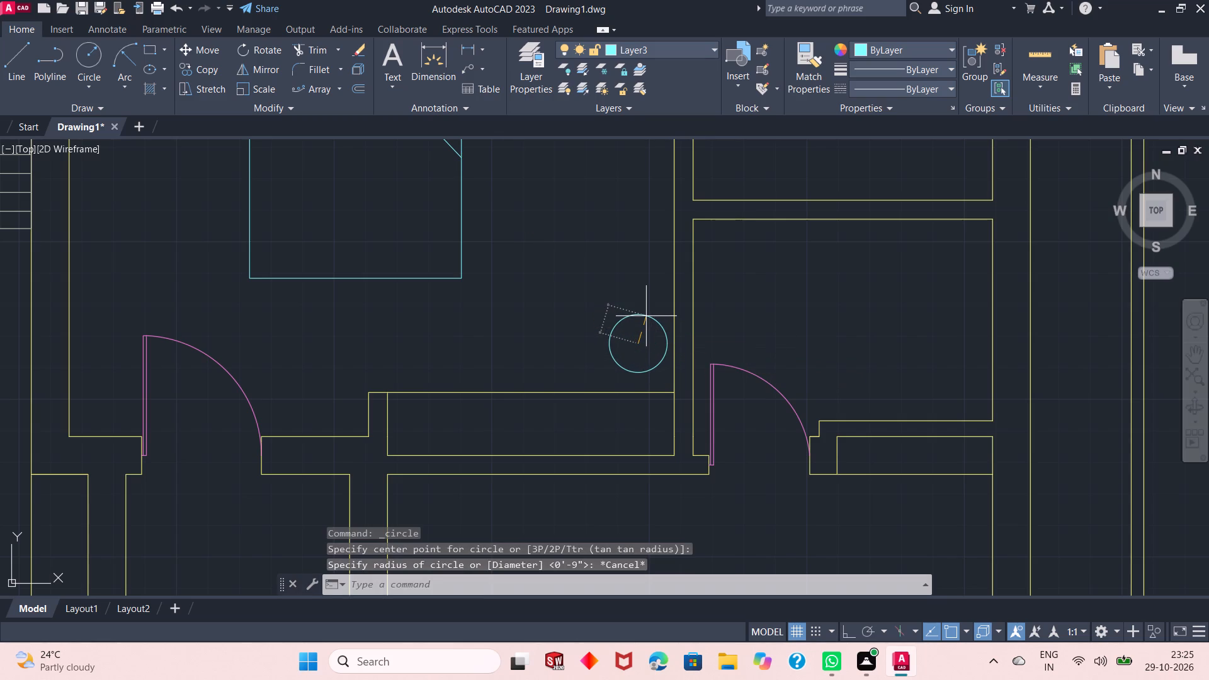
# Draw a circle of 9" radius in the north-central bedroom's southeast corner.
pyautogui.write('c')
pyautogui.press('space')
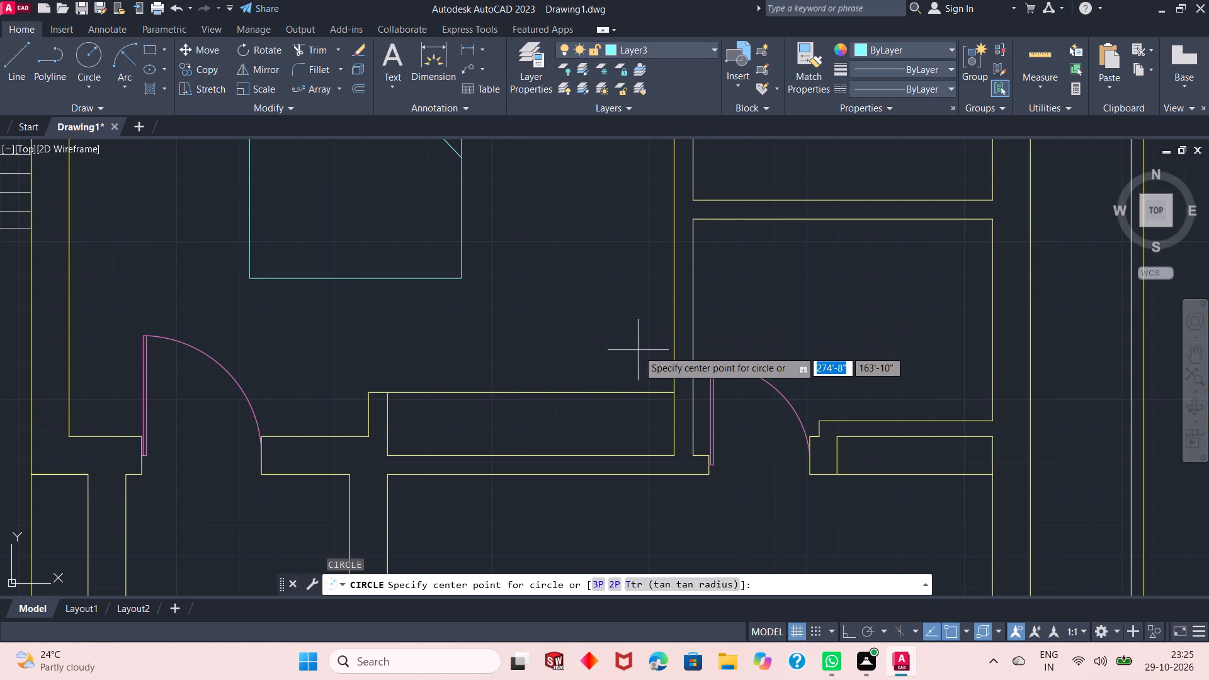
pyautogui.moveTo(638, 350); pyautogui.dragTo(645, 381)
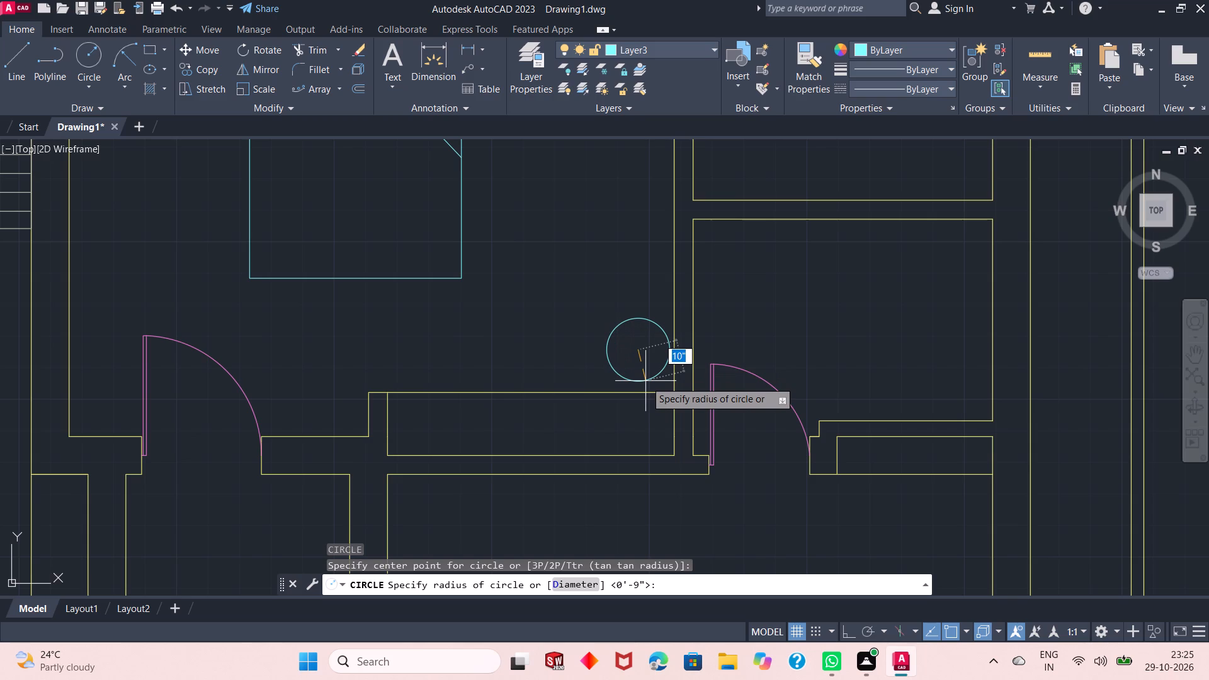
pyautogui.press('space')
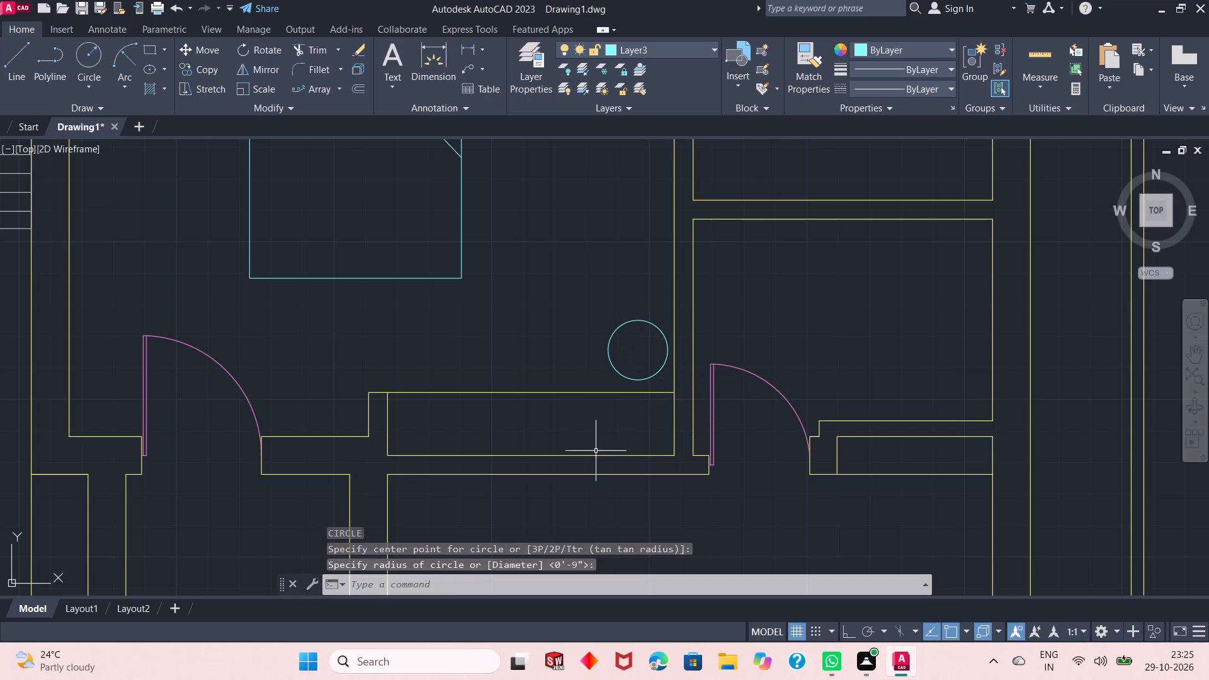
# Draw a rectangle about 2'-1" wide and 4' long just north of the new circle, beside the bedroom's east wall.
pyautogui.keyDown('ctrl'); pyautogui.scroll(-2, 596, 451); pyautogui.keyUp('ctrl')
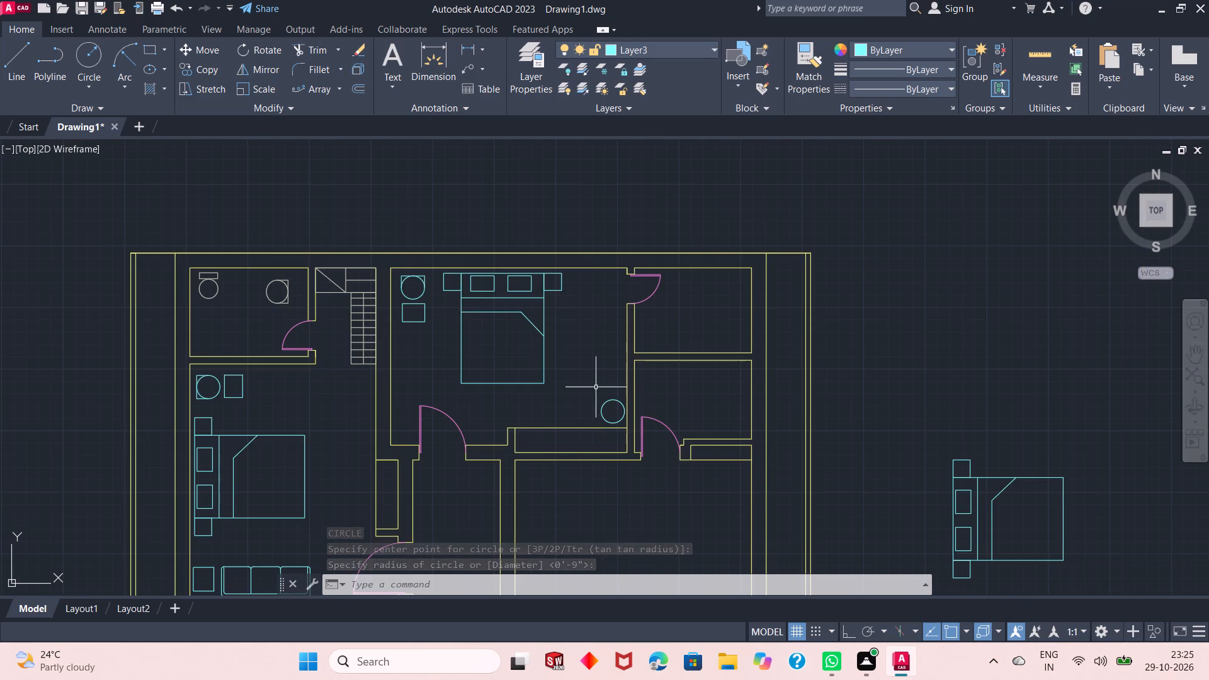
pyautogui.keyDown('ctrl'); pyautogui.scroll(1, 606, 386); pyautogui.keyUp('ctrl')
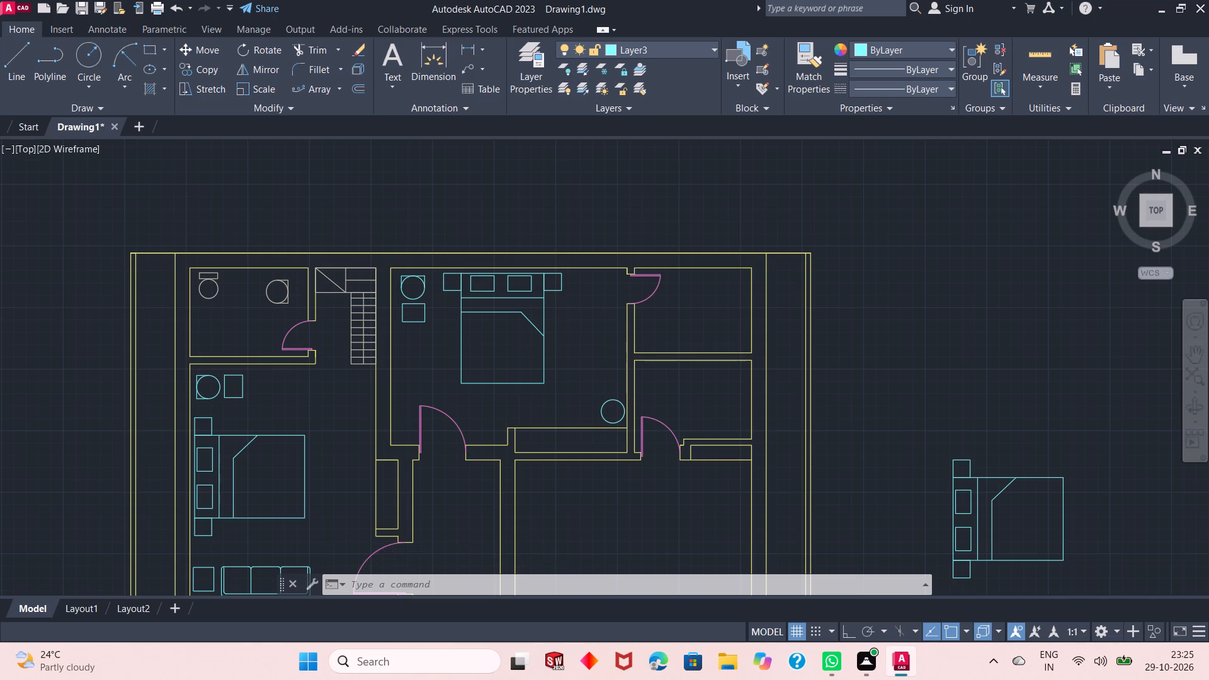
pyautogui.click(148, 50)
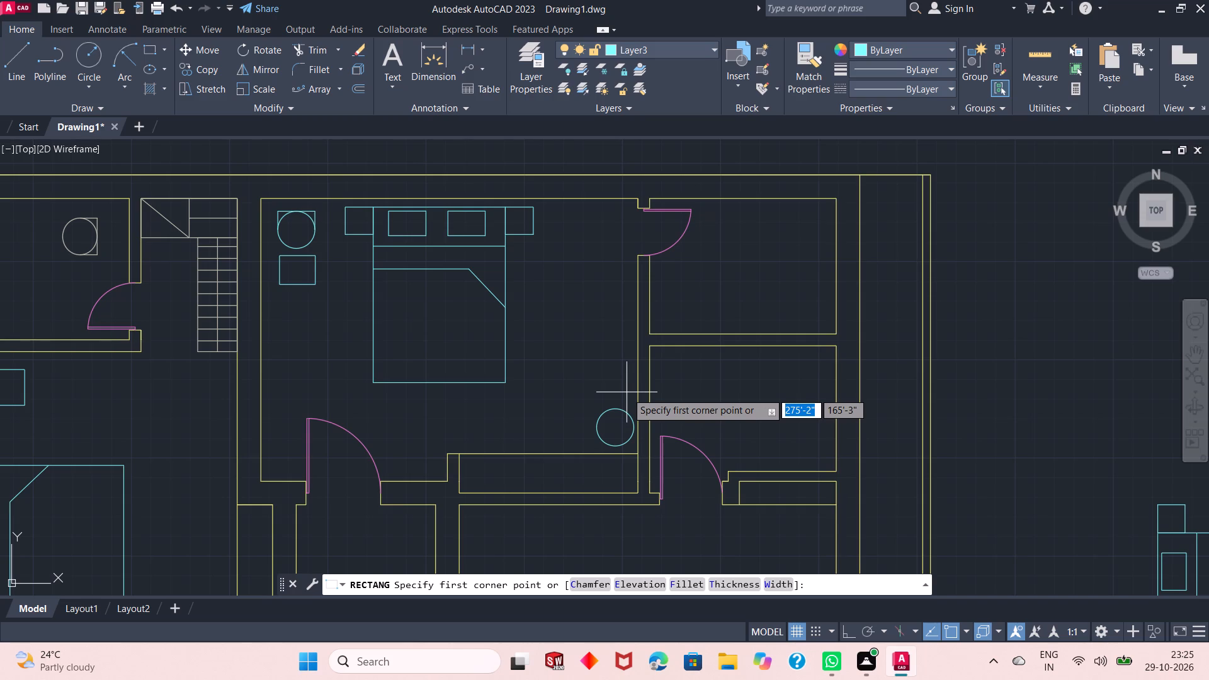
pyautogui.moveTo(627, 392); pyautogui.dragTo(577, 305)
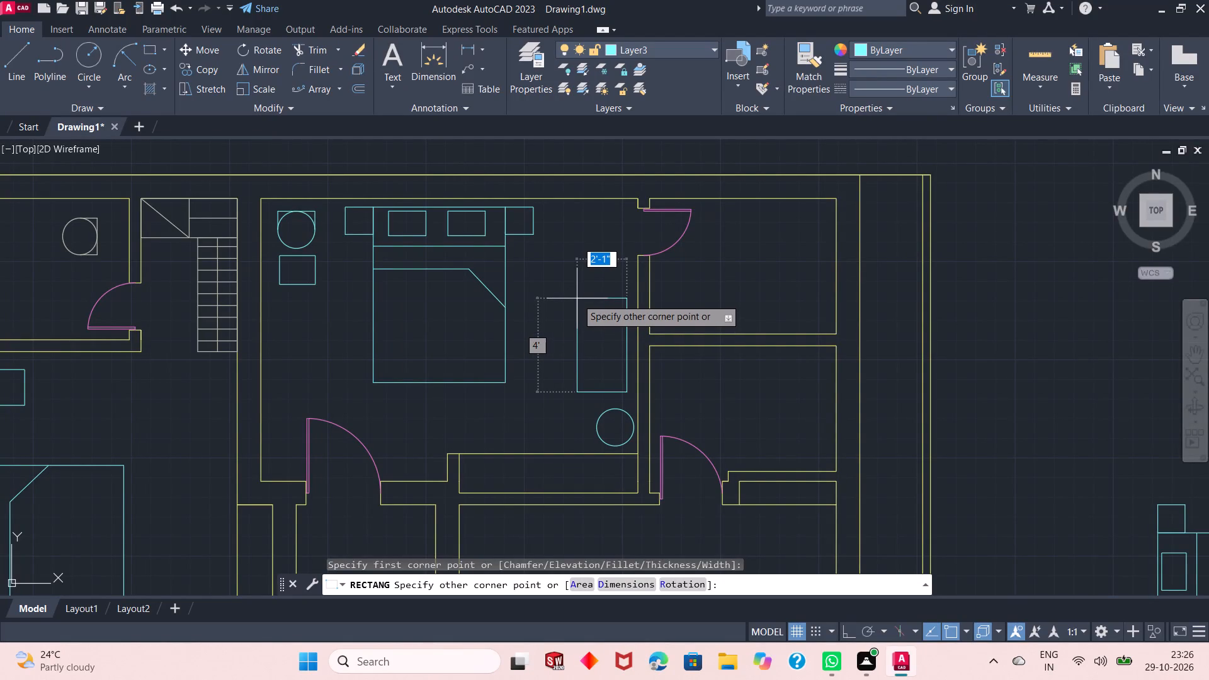
pyautogui.click(577, 298)
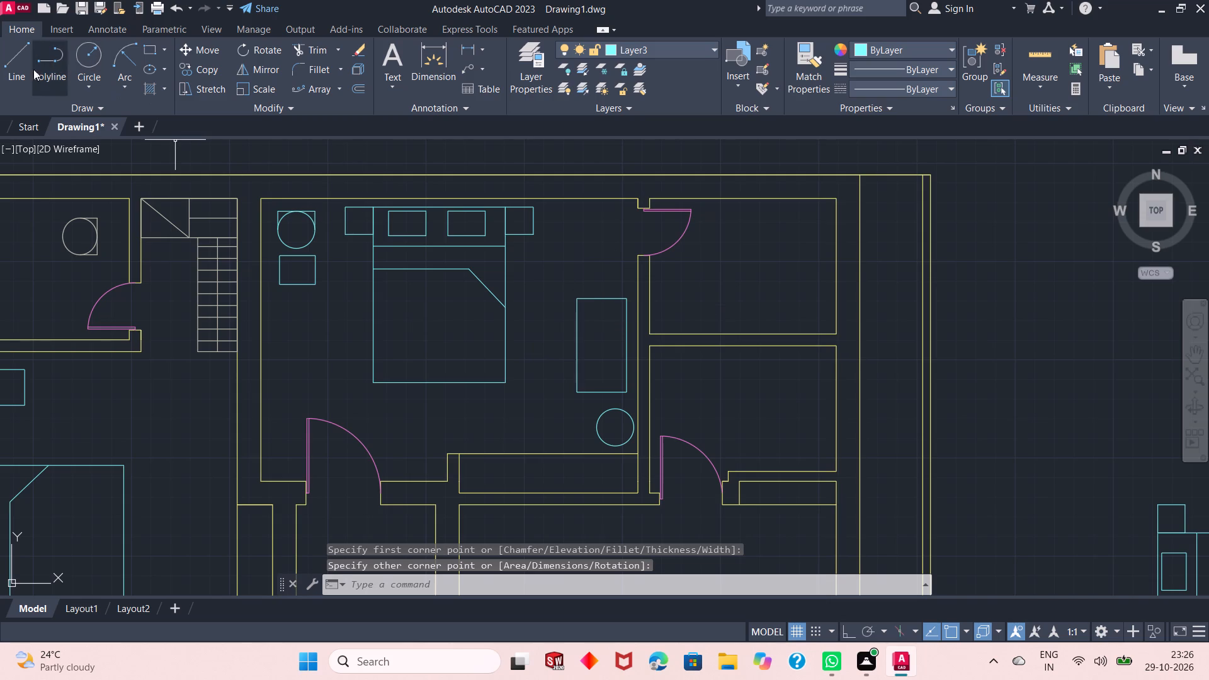
# Draw a line between the midpoints of the new rectangle's west and east sides, dividing it in half.
pyautogui.click(15, 68)
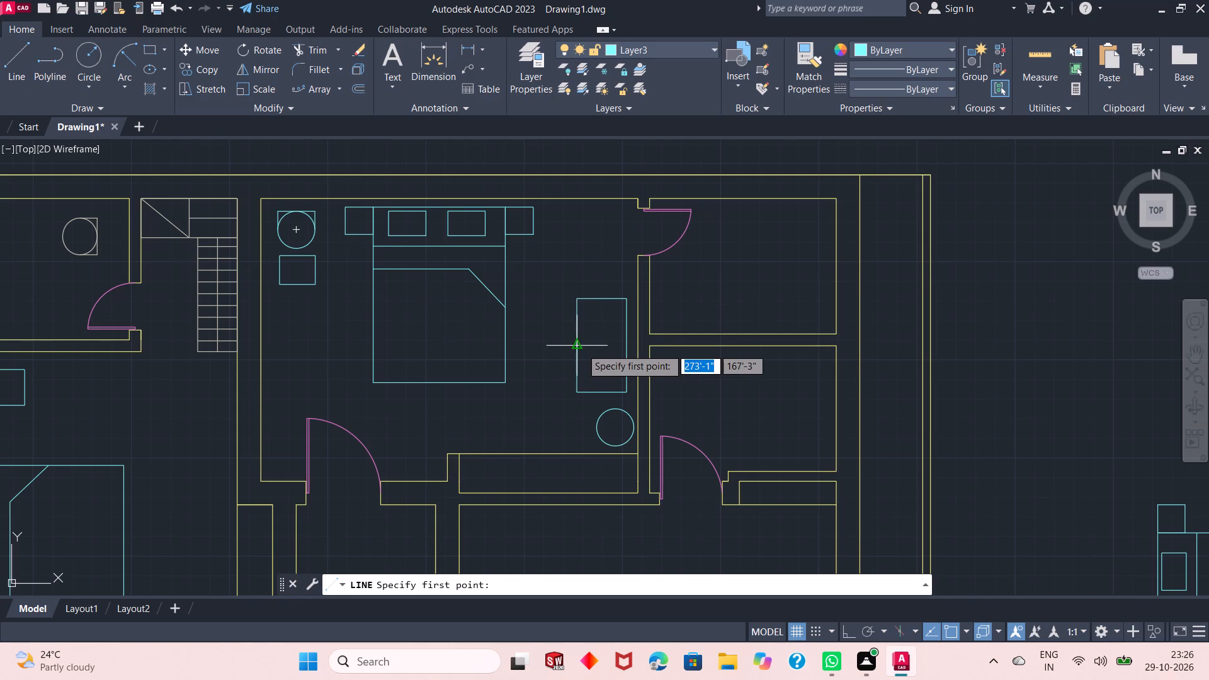
pyautogui.moveTo(581, 348); pyautogui.dragTo(627, 348)
pyautogui.click(627, 348)
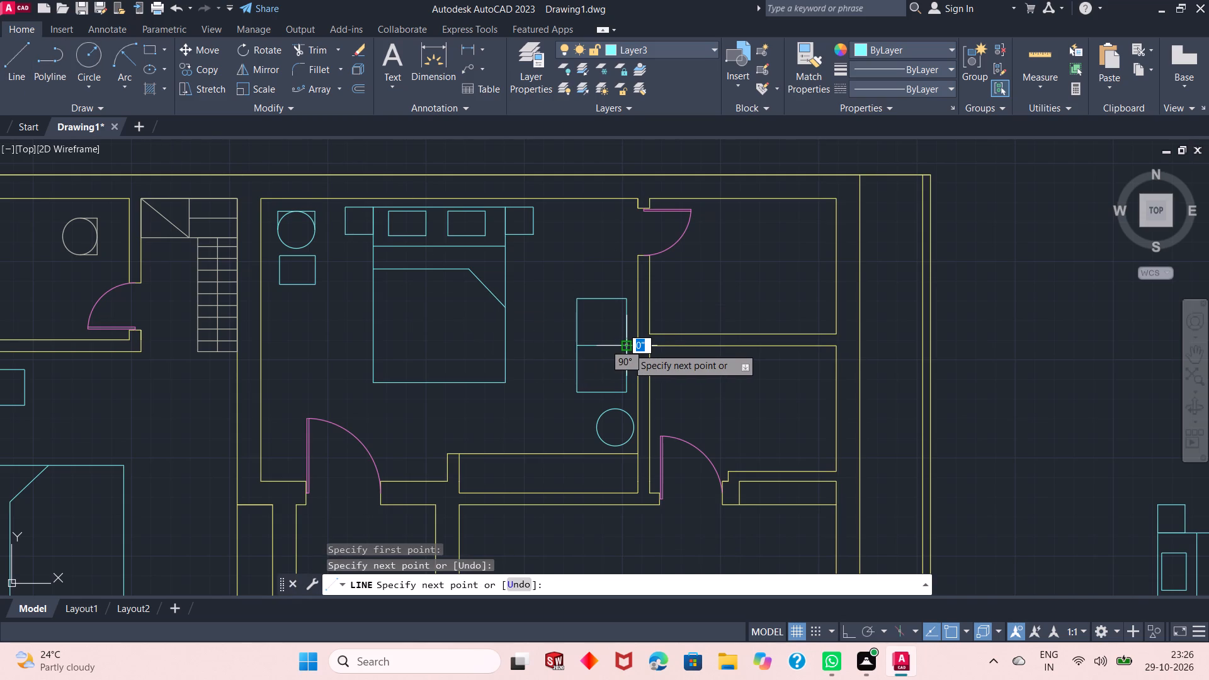
pyautogui.press('space')
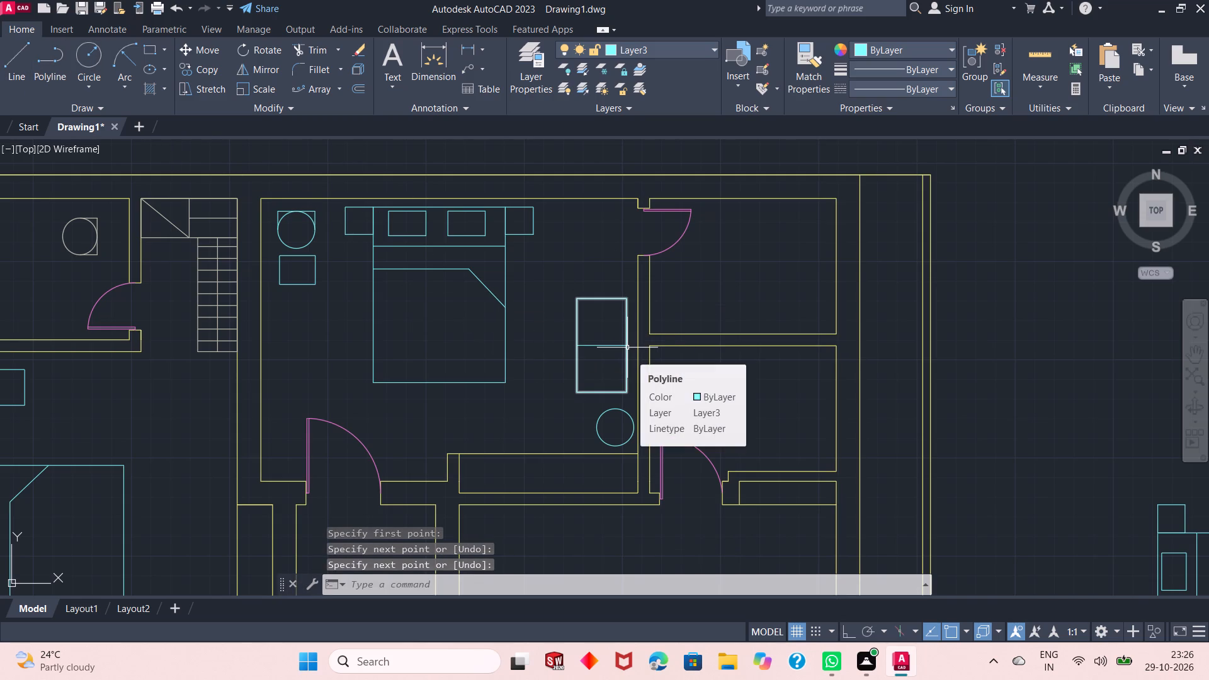
# Explode the new rectangle into separate edges.
pyautogui.click(610, 295)
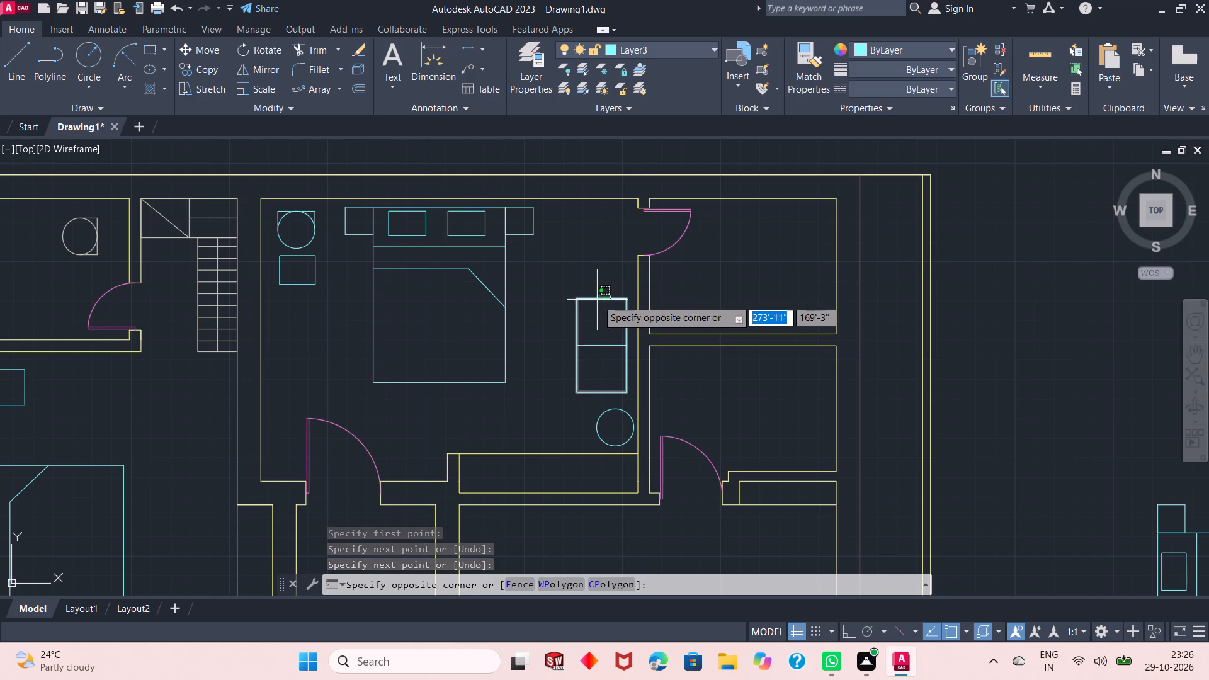
pyautogui.click(597, 300)
pyautogui.click(360, 73)
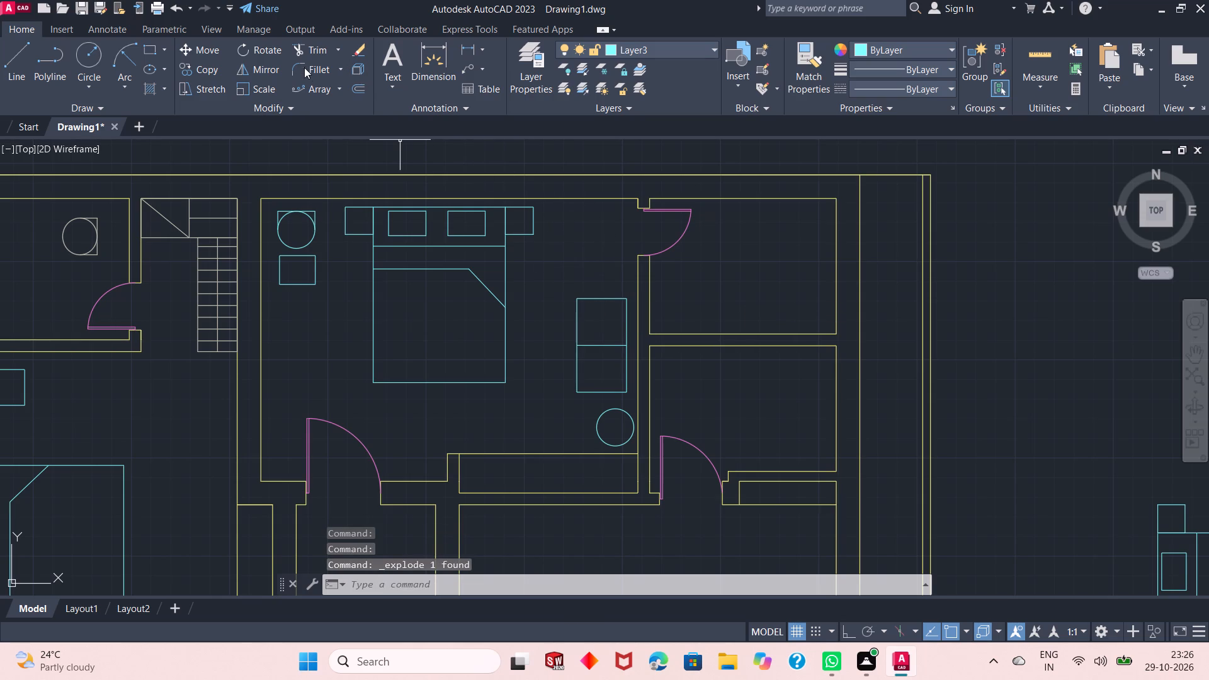
# Offset the rectangle's north edge 2" inward using the Through option.
pyautogui.click(360, 94)
pyautogui.press('space')
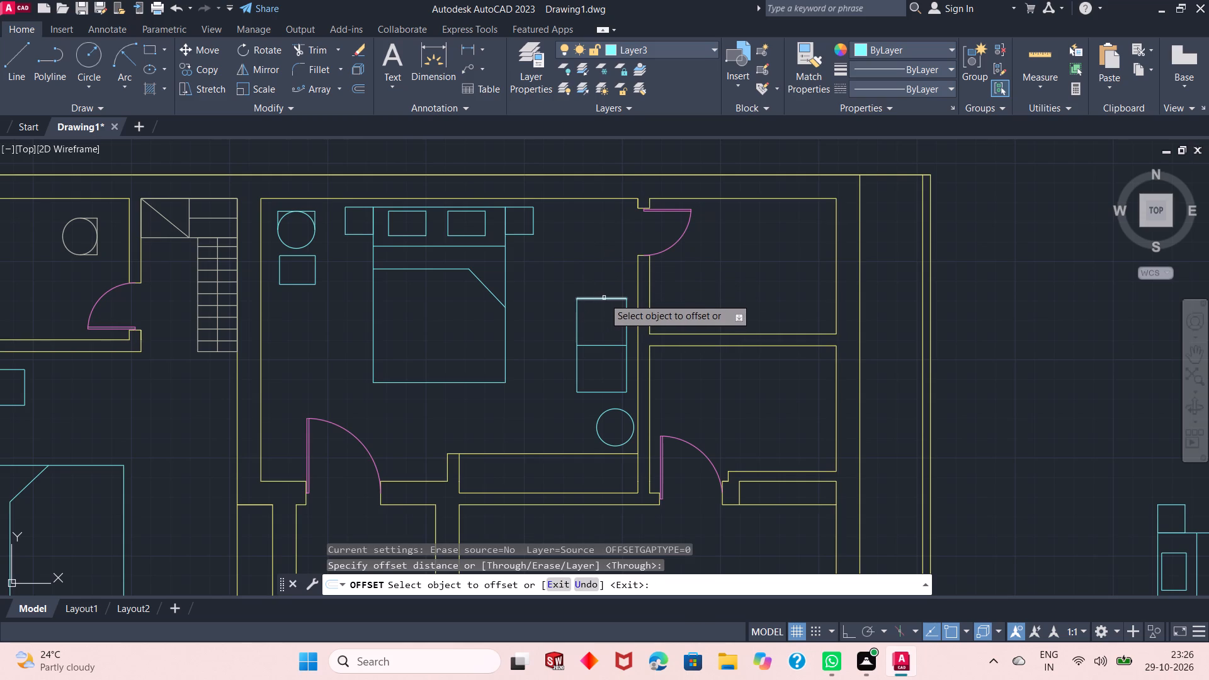
pyautogui.click(604, 298)
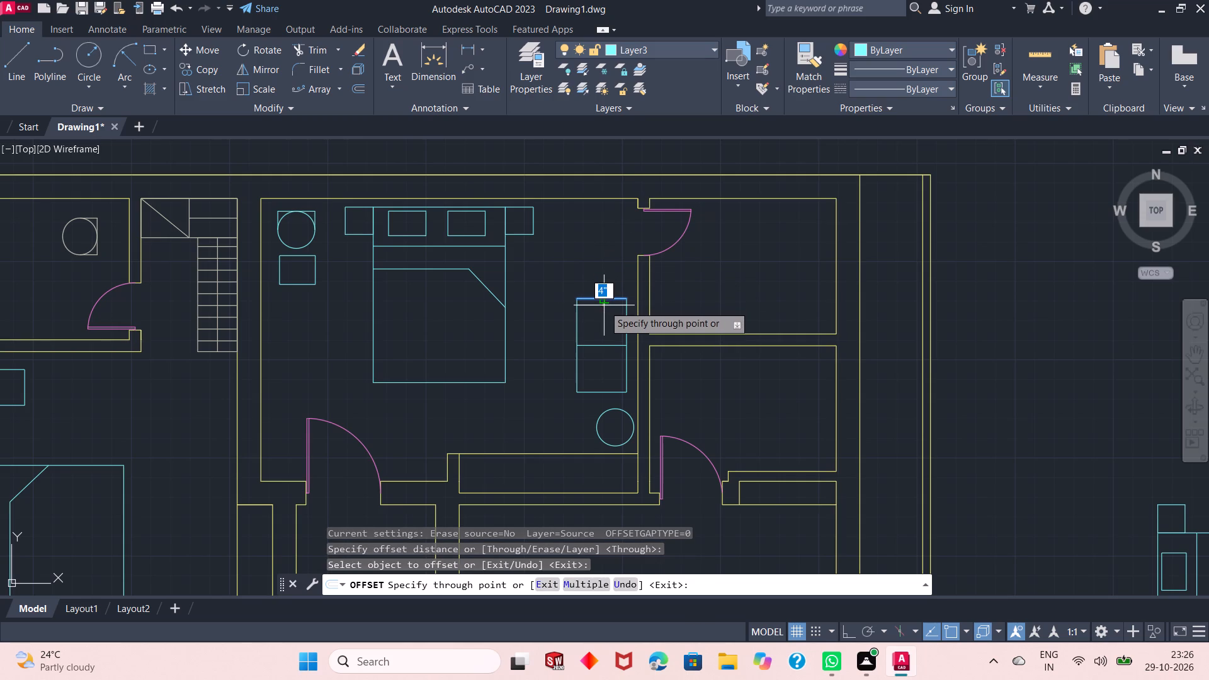
pyautogui.keyDown('ctrl'); pyautogui.scroll(2, 604, 305); pyautogui.keyUp('ctrl')
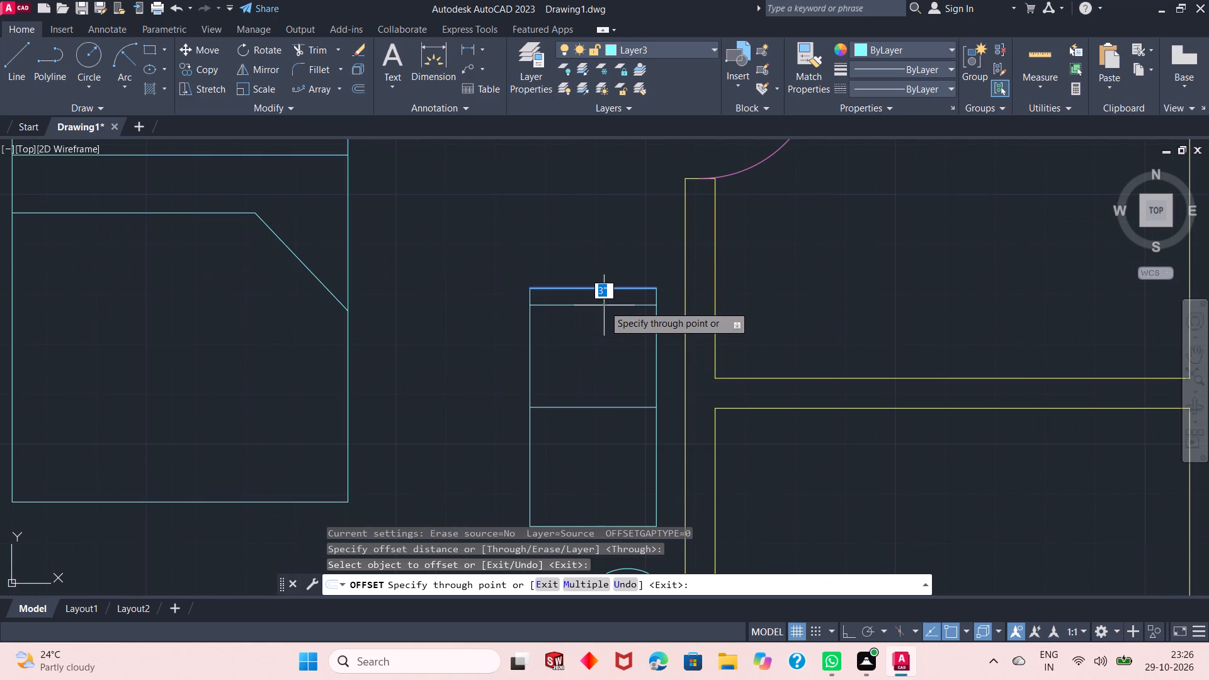
pyautogui.press('2')
pyautogui.hotkey('shift', '"')
pyautogui.press('Return')
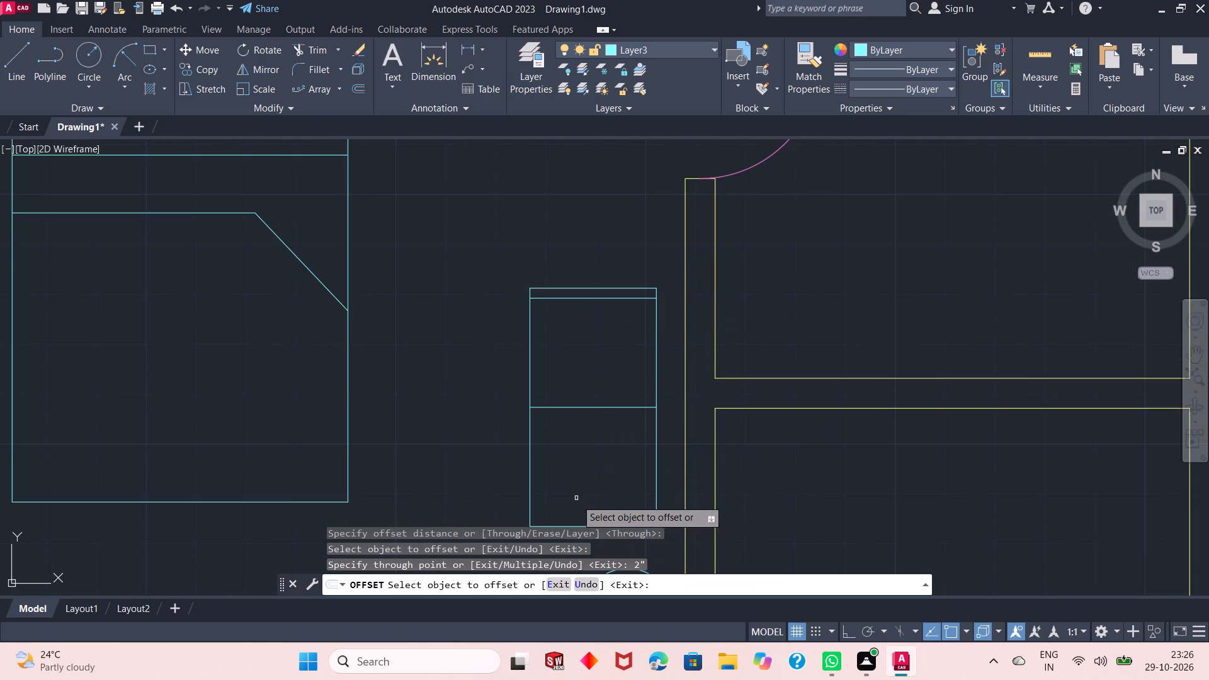
# Offset the rectangle's south and east edges 2" inward.
pyautogui.click(598, 526)
pyautogui.write('2"')
pyautogui.press('Return')
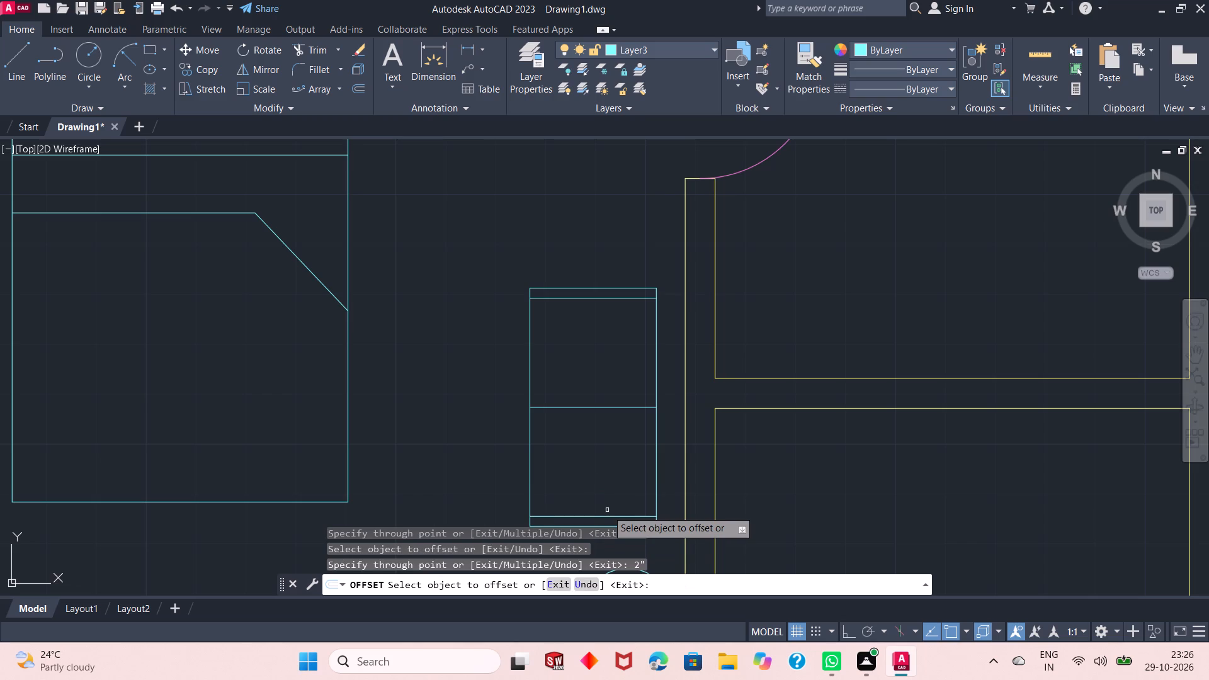
pyautogui.click(657, 463)
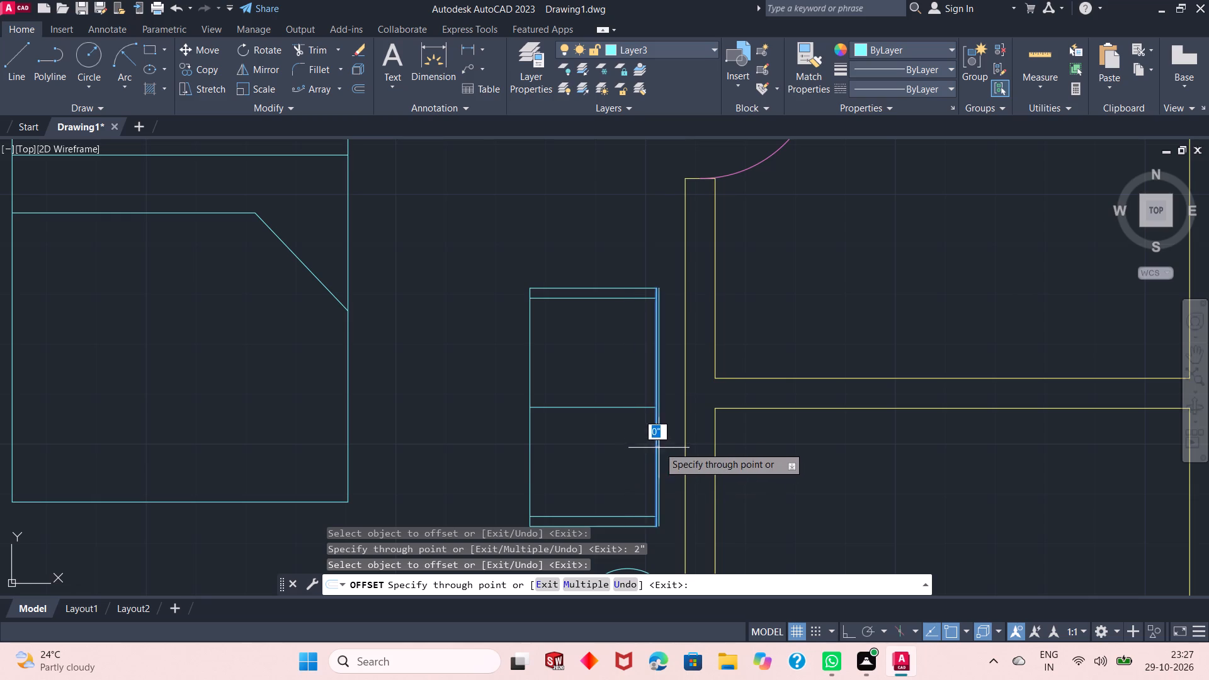
pyautogui.press('2')
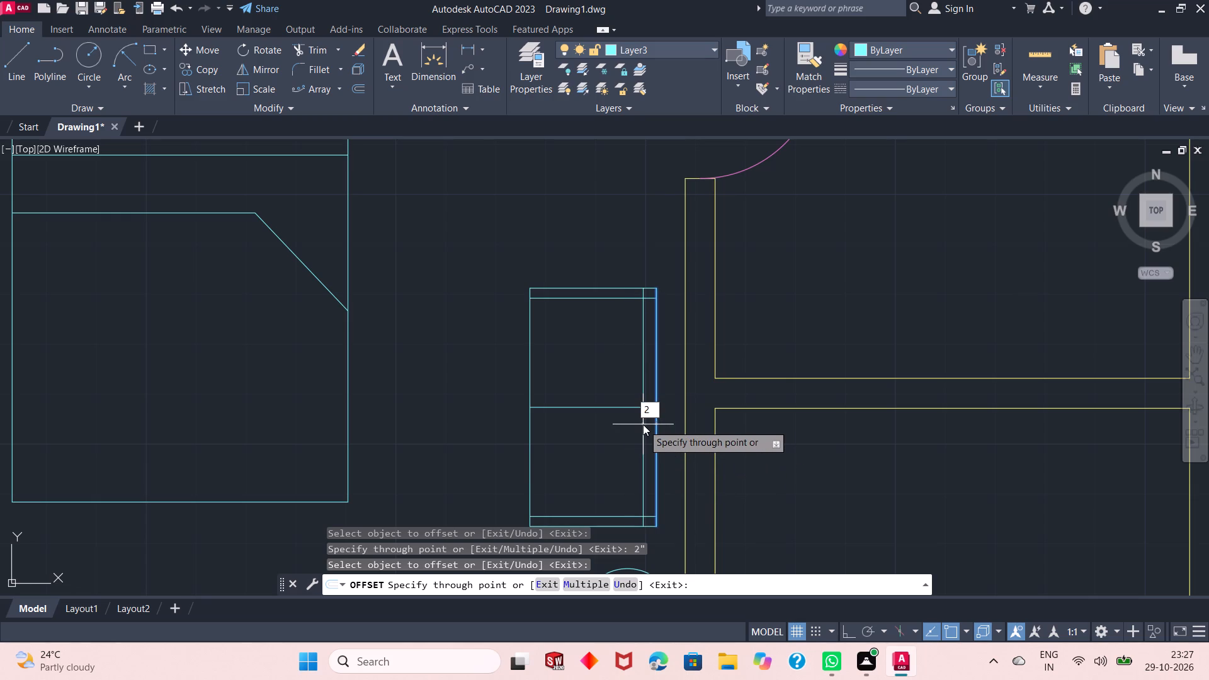
pyautogui.hotkey('shift', '"')
pyautogui.press('Return')
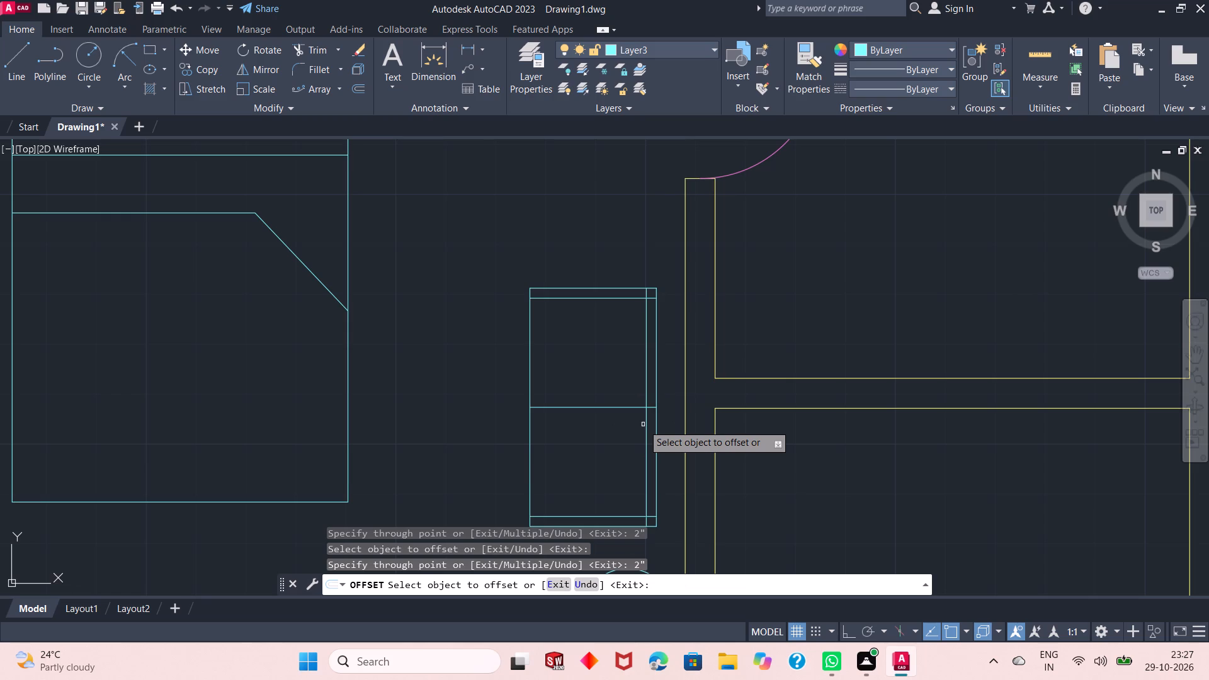
pyautogui.press('space')
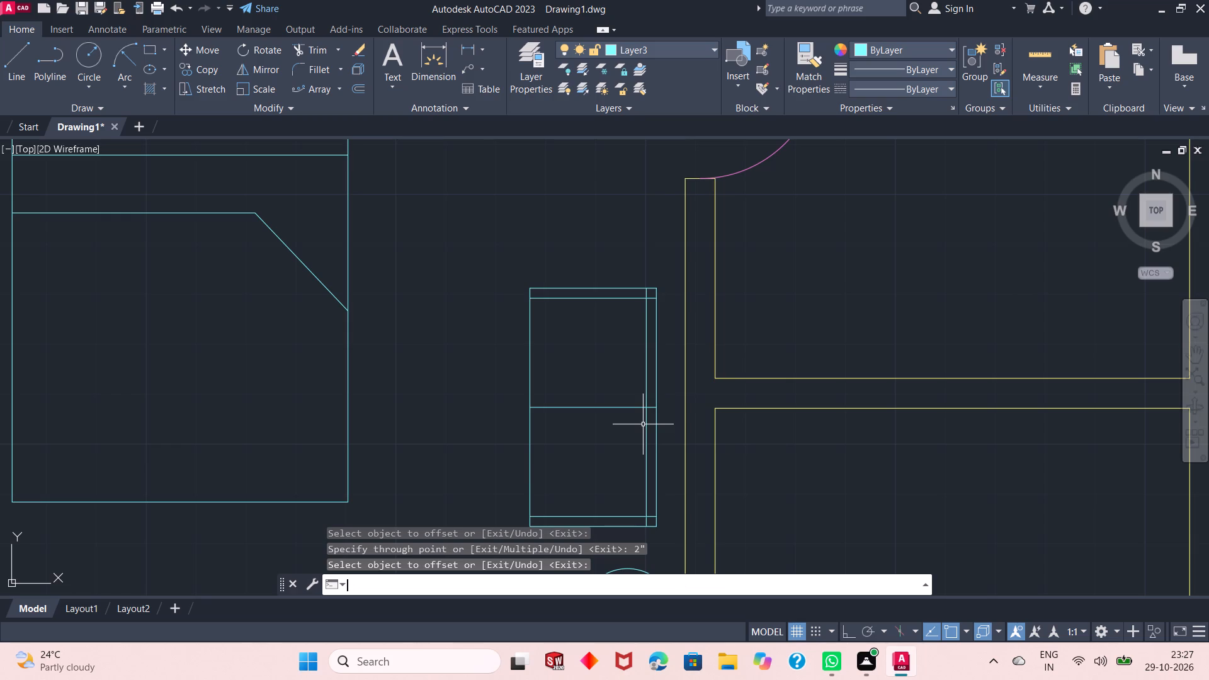
# Trim the overlapping offset line ends at the northeast and southeast corners and the divider's stub beyond the inner east line.
pyautogui.click(311, 53)
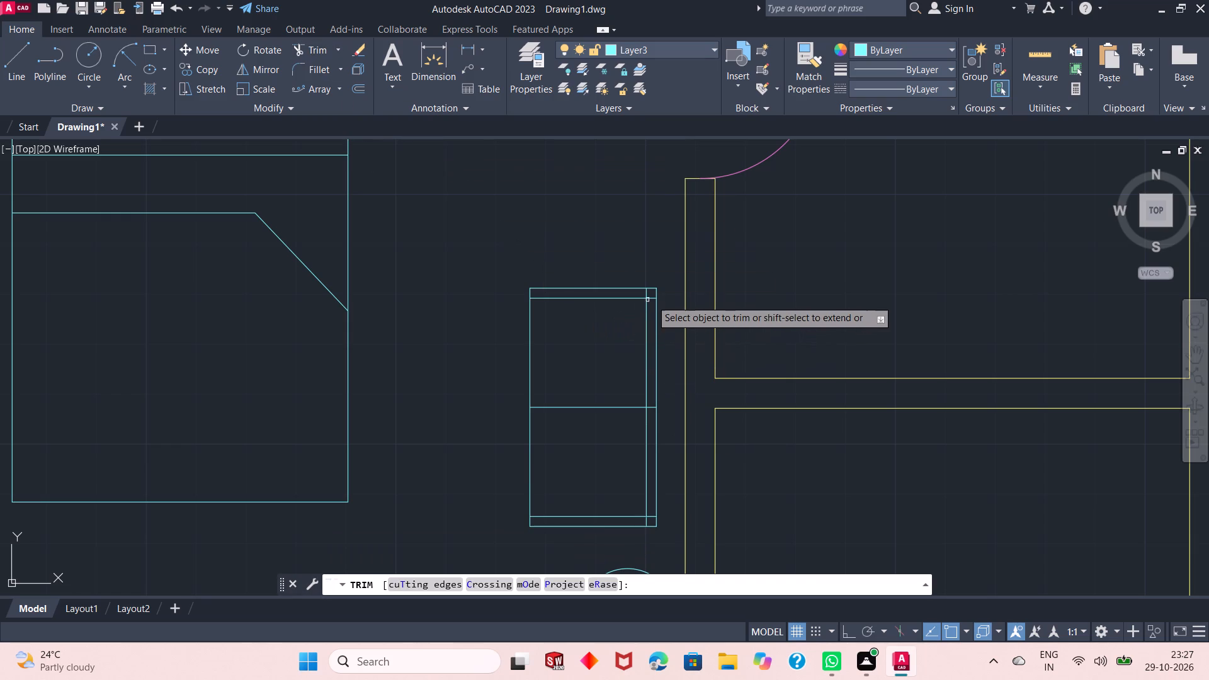
pyautogui.keyDown('ctrl'); pyautogui.scroll(1, 656, 297); pyautogui.keyUp('ctrl')
pyautogui.moveTo(650, 299); pyautogui.dragTo(637, 291)
pyautogui.moveTo(637, 291); pyautogui.dragTo(564, 217)
pyautogui.keyDown('ctrl'); pyautogui.scroll(-2, 564, 217); pyautogui.keyUp('ctrl')
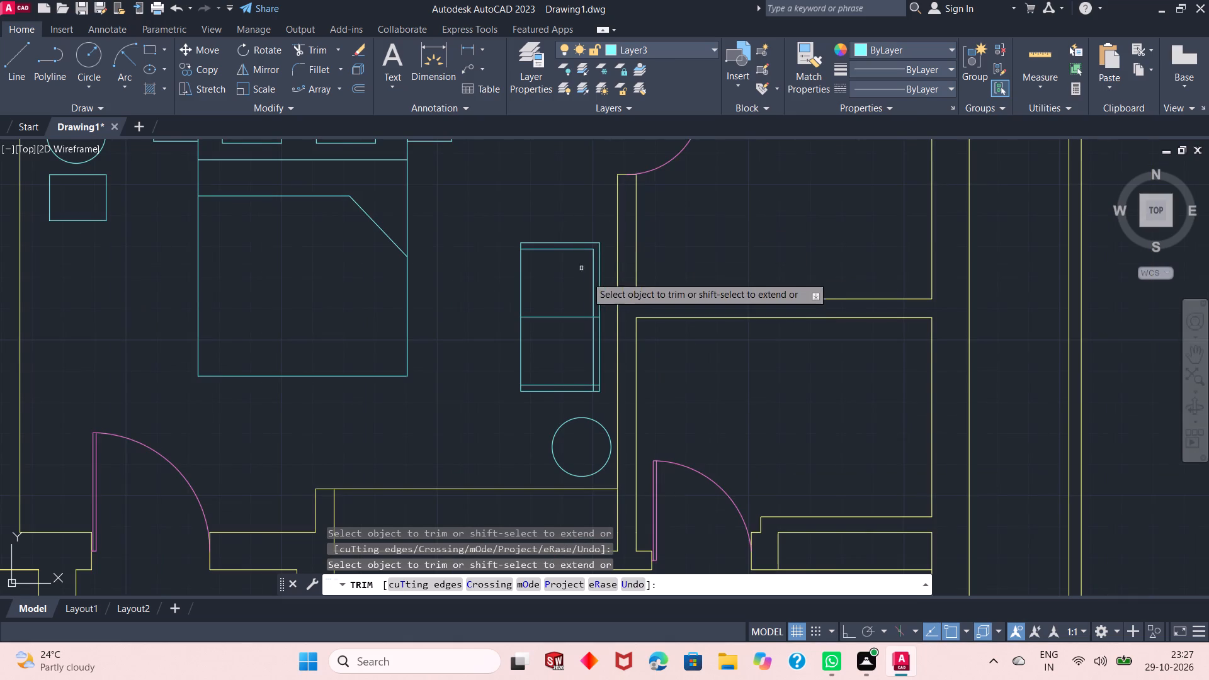
pyautogui.click(596, 319)
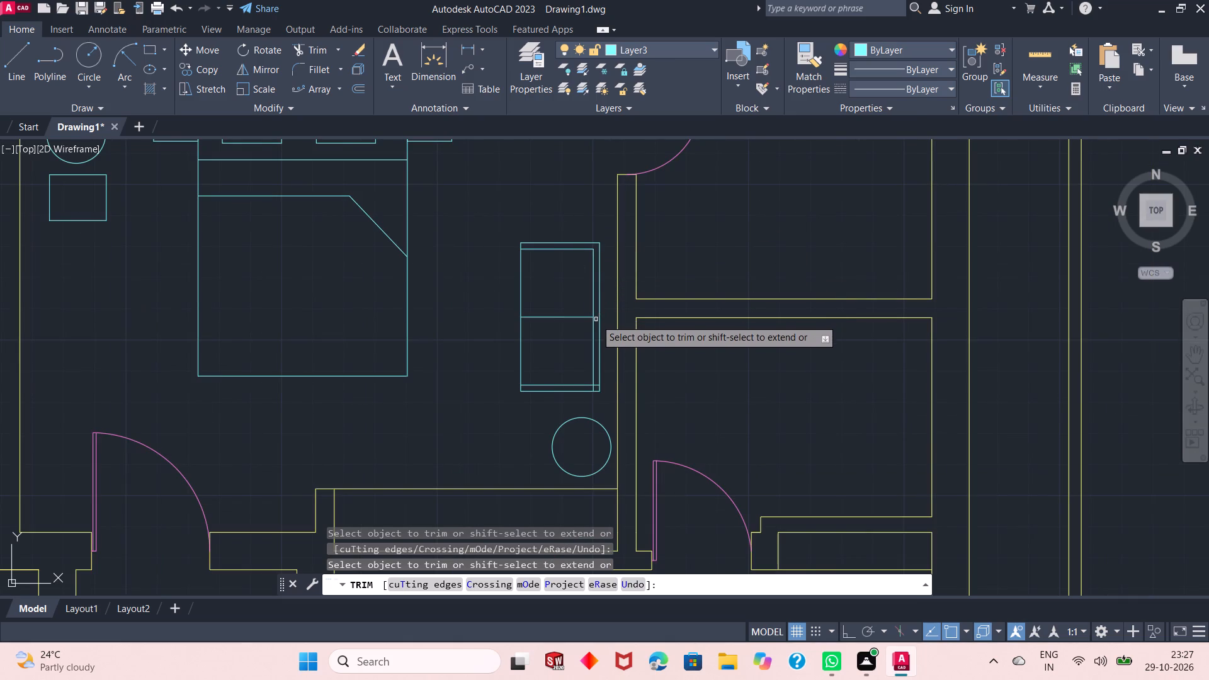
pyautogui.keyDown('ctrl'); pyautogui.scroll(3, 596, 390); pyautogui.keyUp('ctrl')
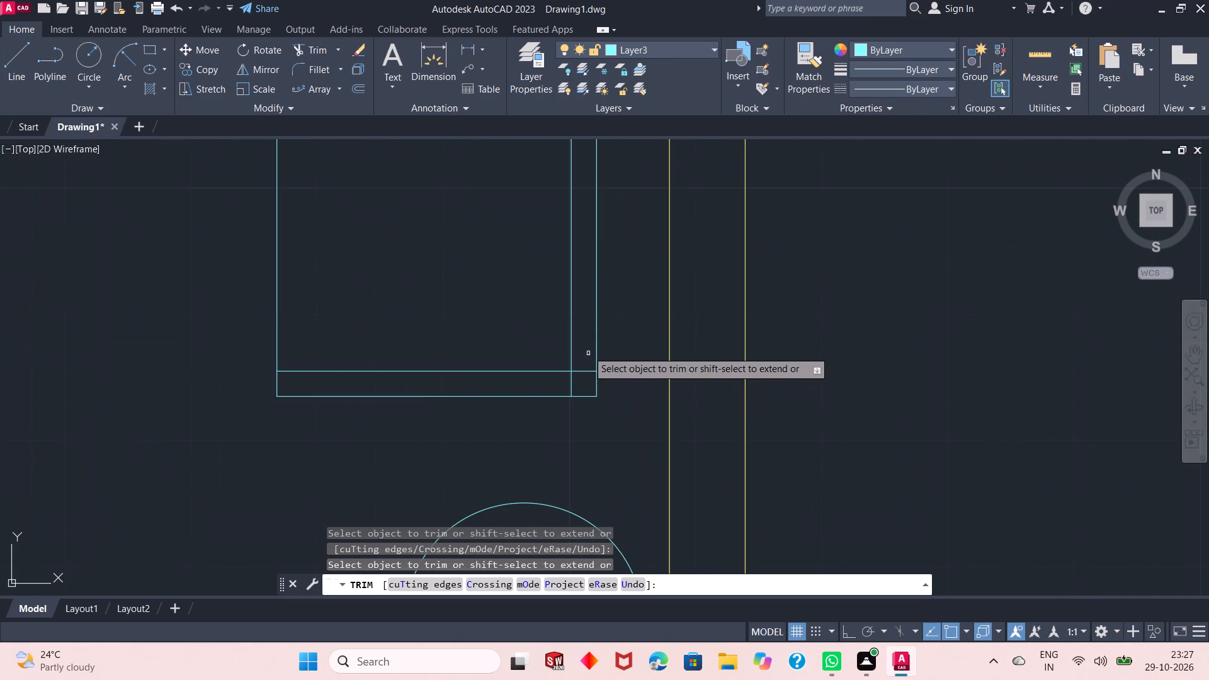
pyautogui.moveTo(587, 348); pyautogui.dragTo(559, 387)
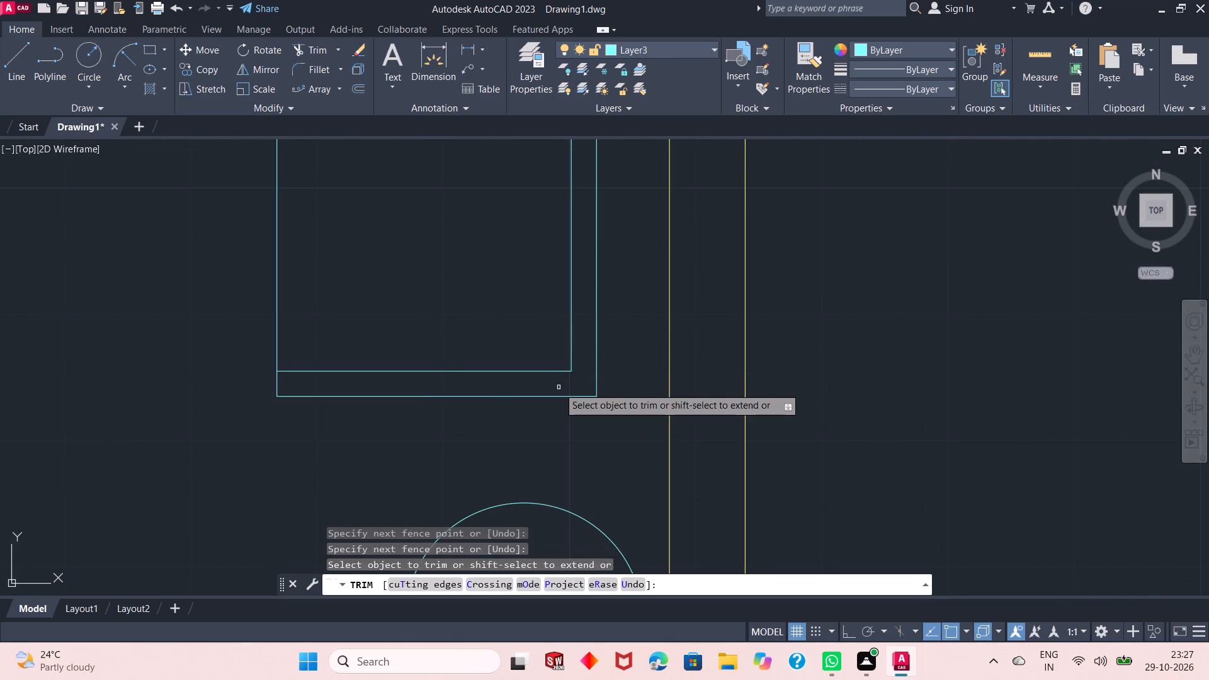
pyautogui.keyDown('ctrl'); pyautogui.scroll(-2, 584, 448); pyautogui.keyUp('ctrl')
pyautogui.press('space')
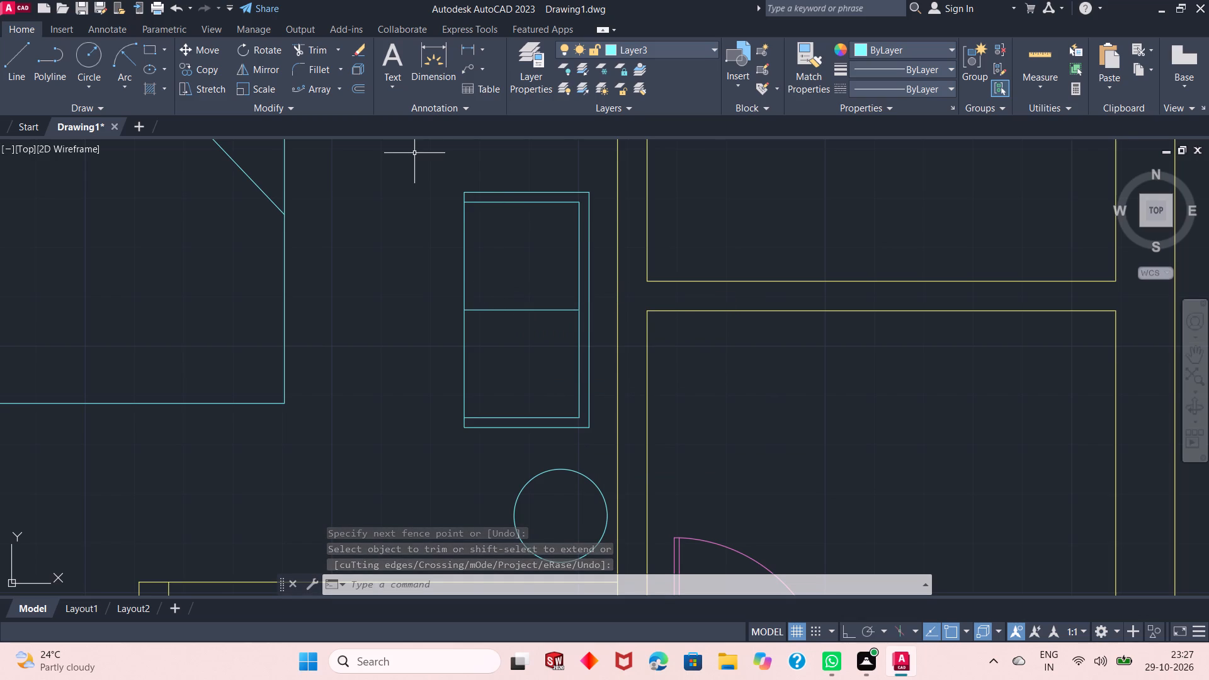
# Fillet the northeast corners of the seat's inner and outer outlines with a 2" radius.
pyautogui.click(309, 68)
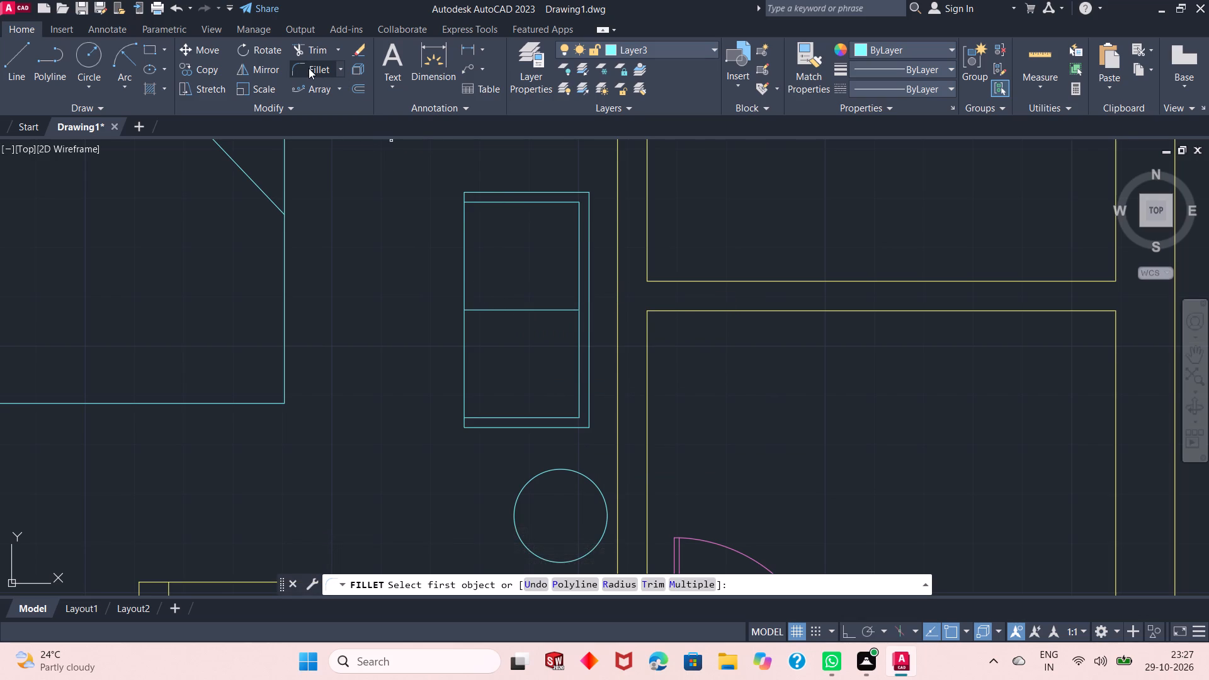
pyautogui.click(553, 200)
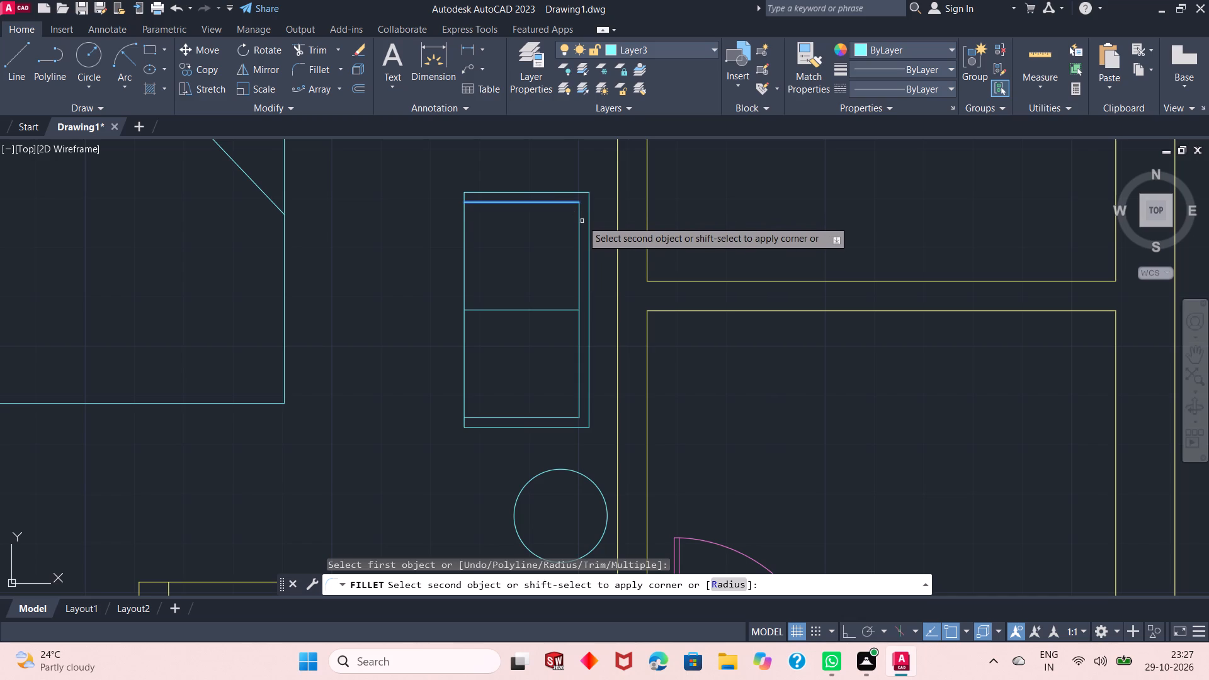
pyautogui.click(578, 216)
pyautogui.press('space')
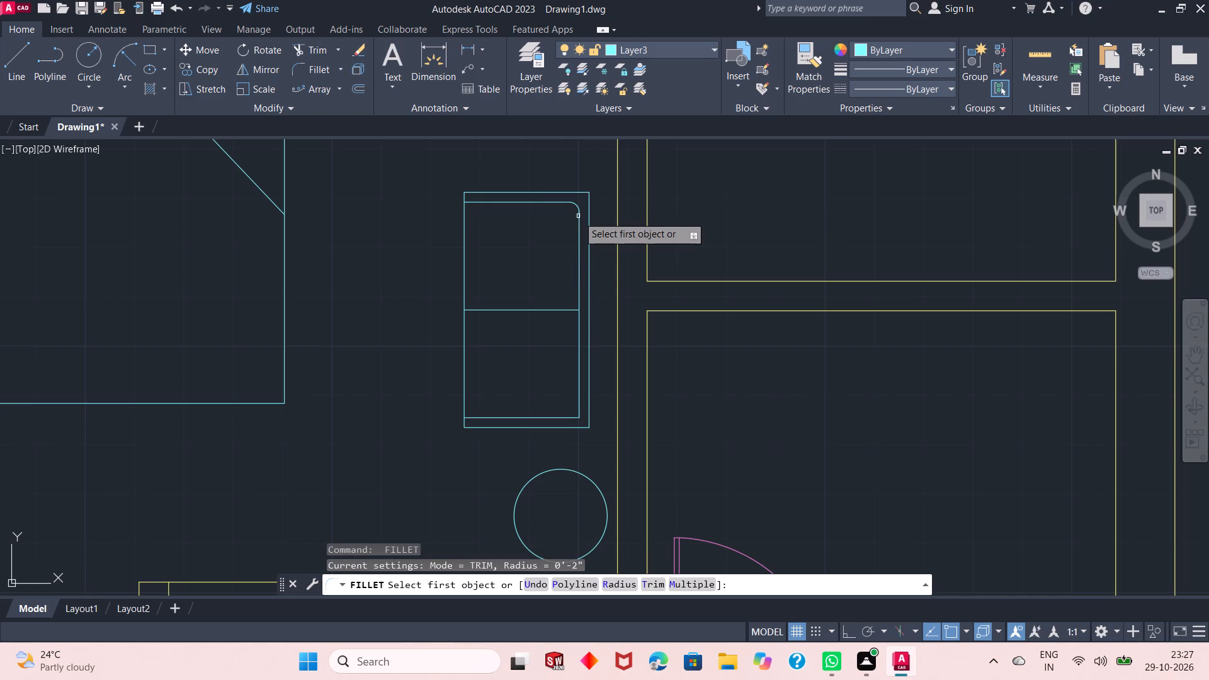
pyautogui.click(581, 193)
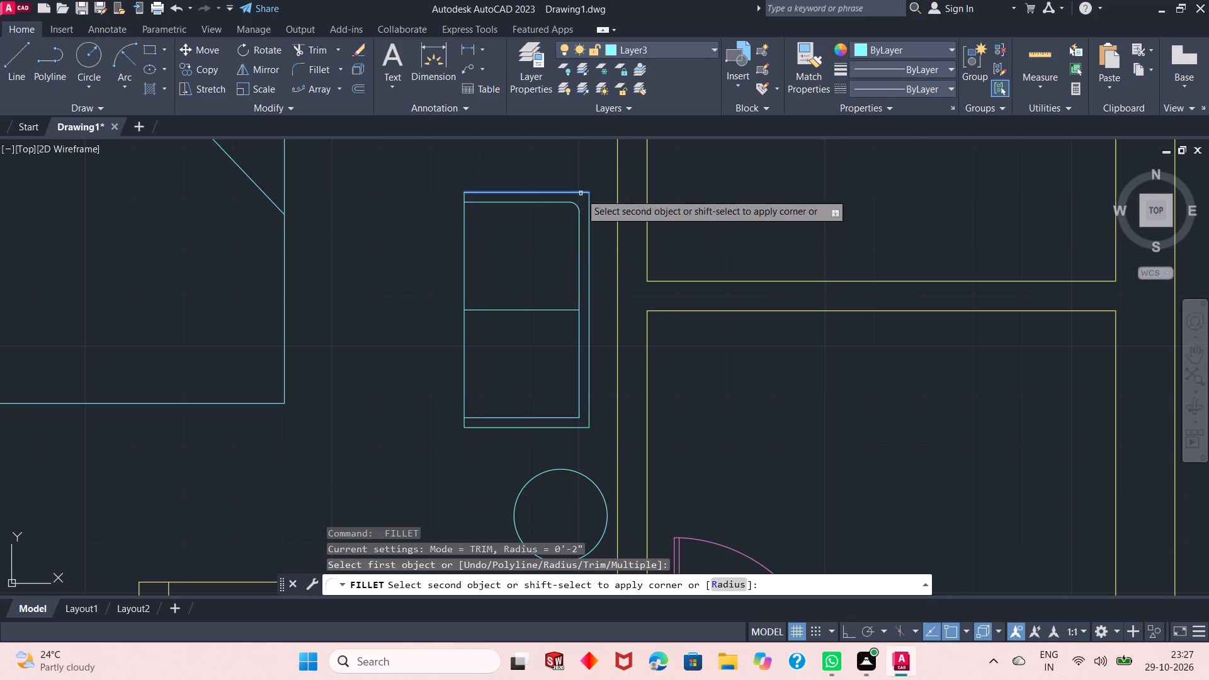
pyautogui.click(590, 201)
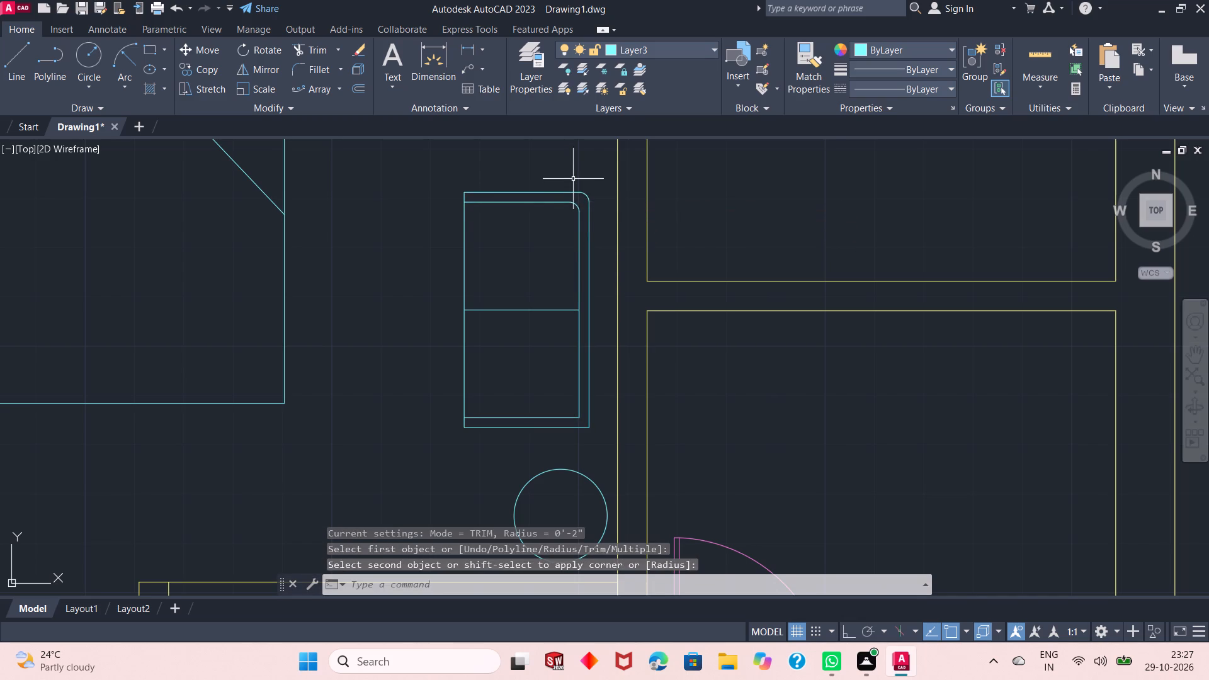
# Fillet the southeast corners of the seat's outer and inner outlines with a 2" radius.
pyautogui.press('space')
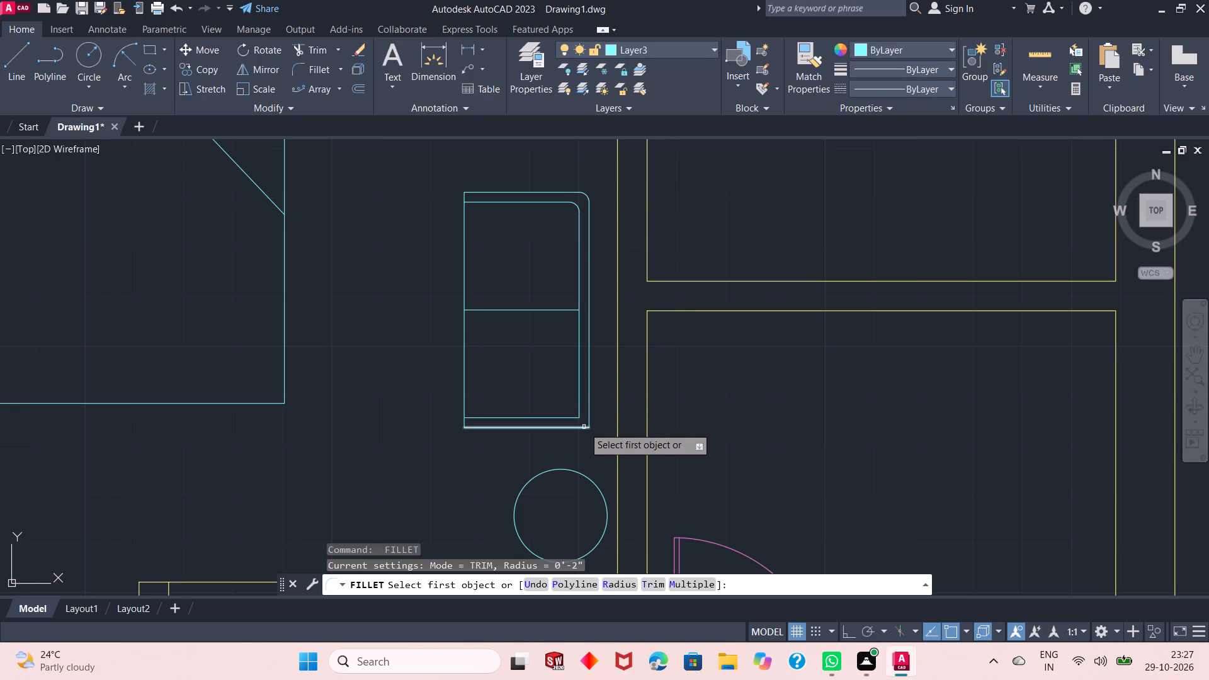
pyautogui.click(584, 427)
pyautogui.click(589, 412)
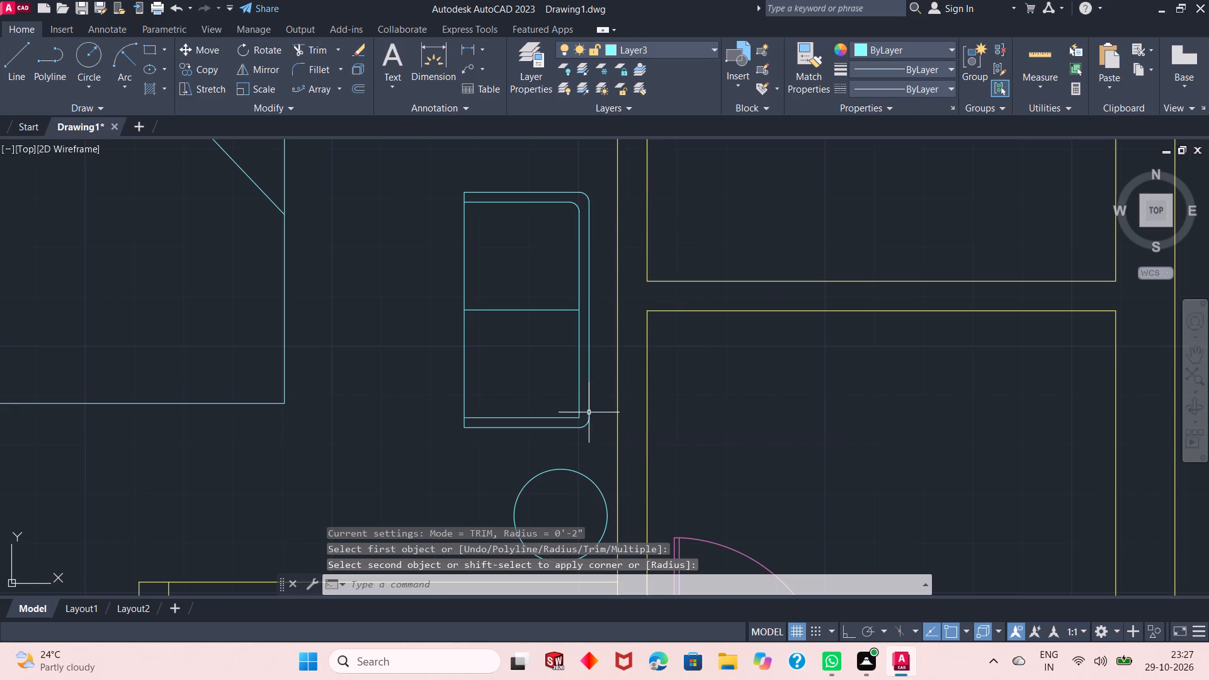
pyautogui.press('space')
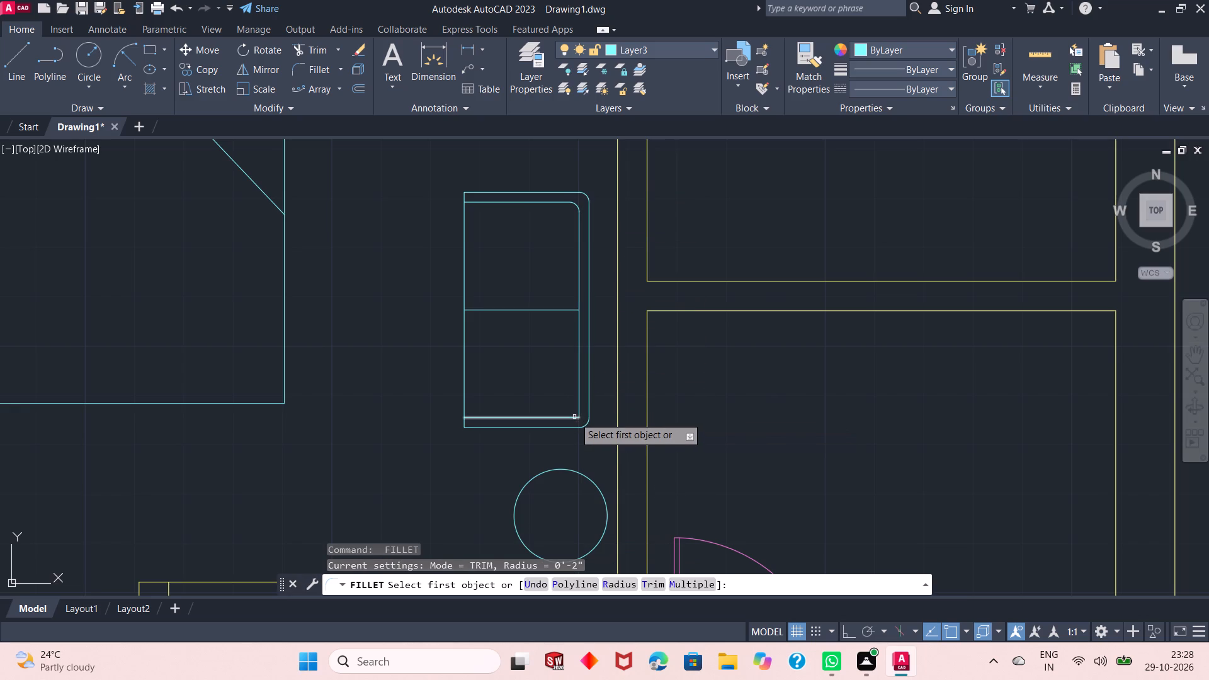
pyautogui.click(574, 417)
pyautogui.click(579, 410)
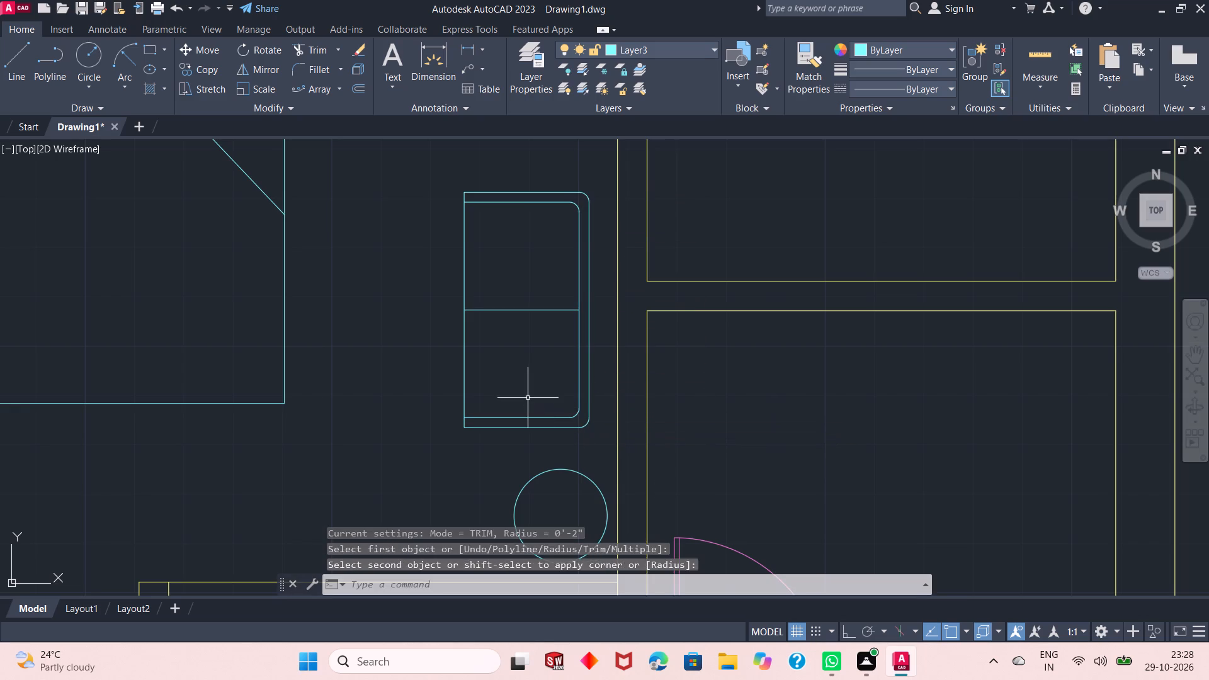
# Fillet the outer outline's southwest and northwest corners with a 2" radius.
pyautogui.press('space')
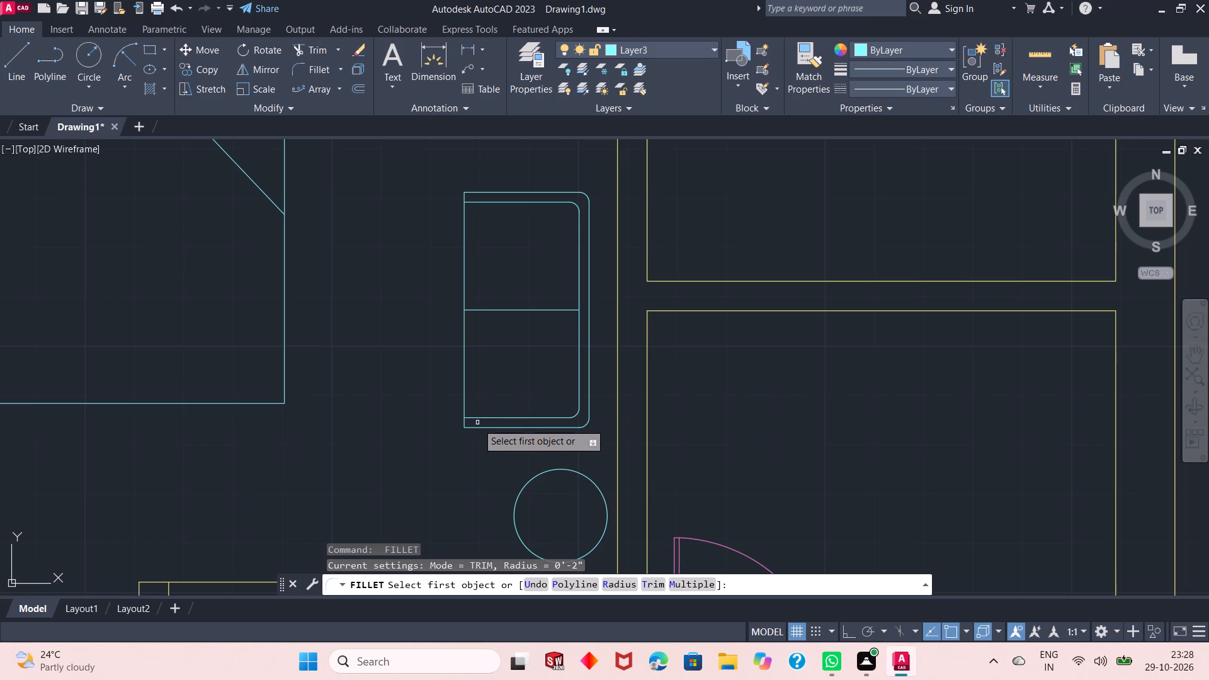
pyautogui.click(475, 428)
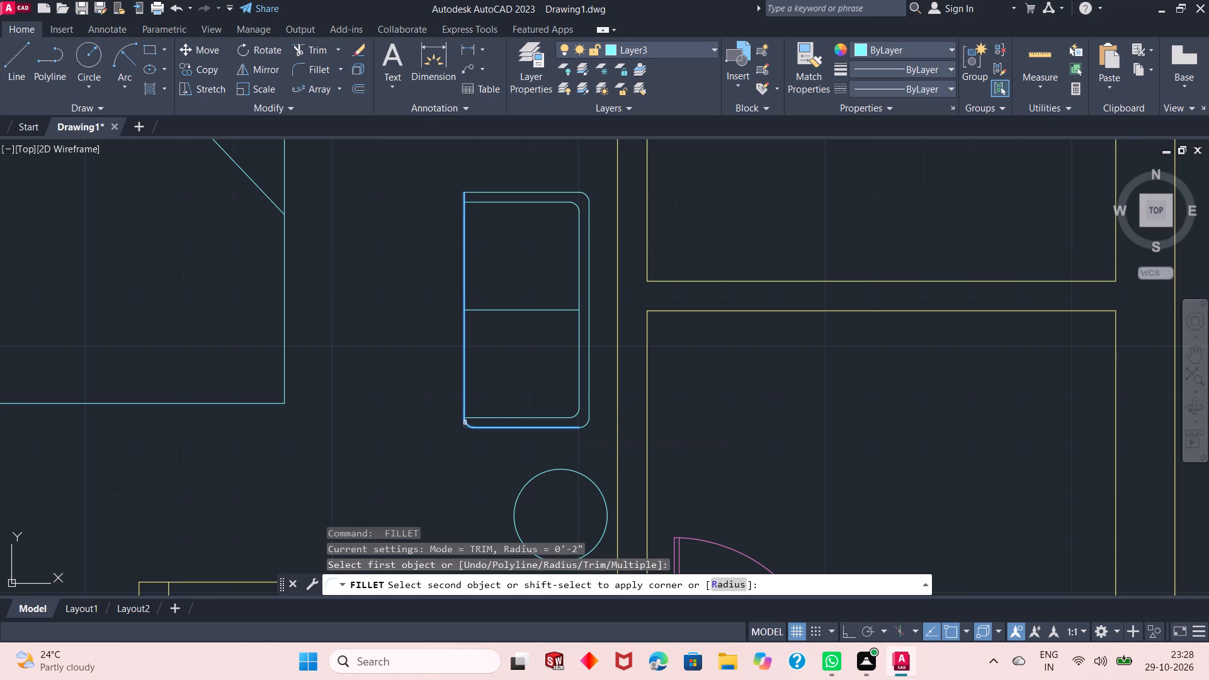
pyautogui.click(465, 422)
pyautogui.press('space')
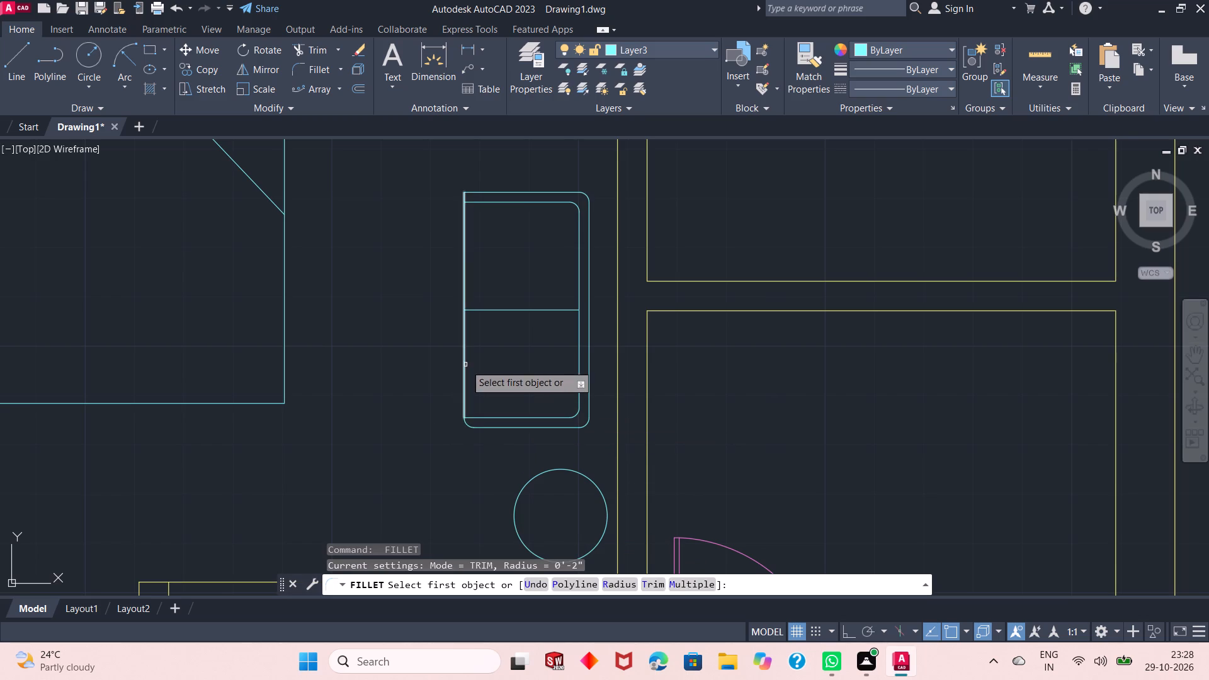
pyautogui.click(470, 193)
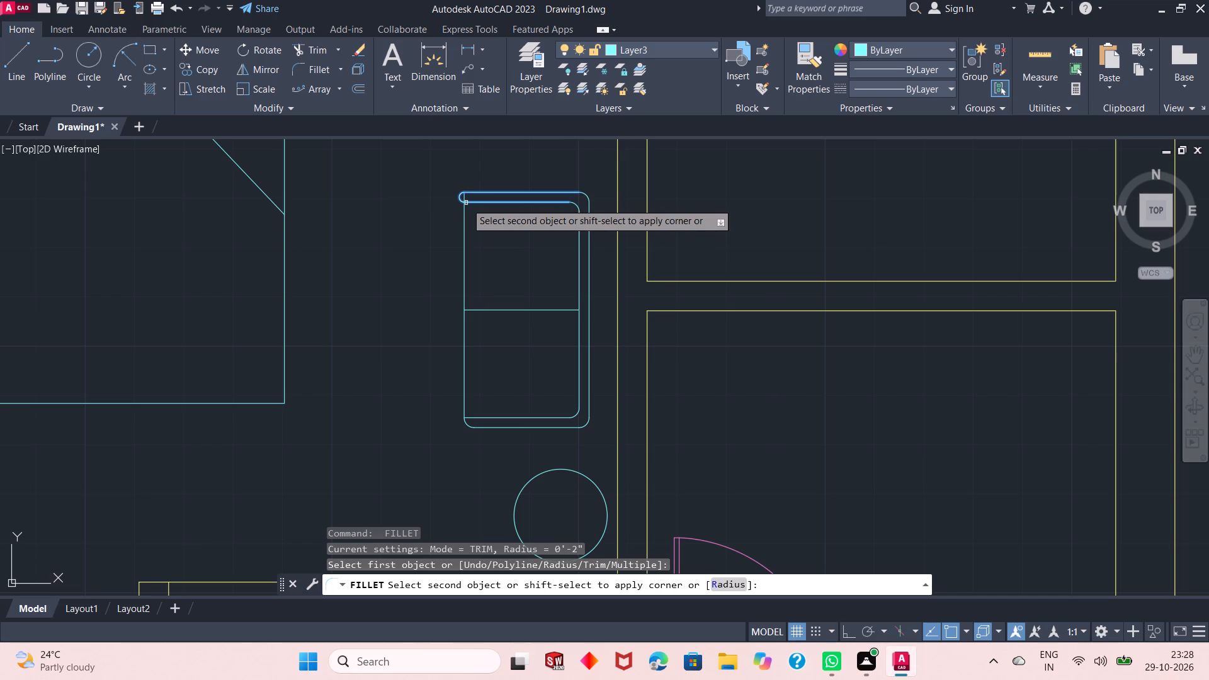
pyautogui.click(464, 212)
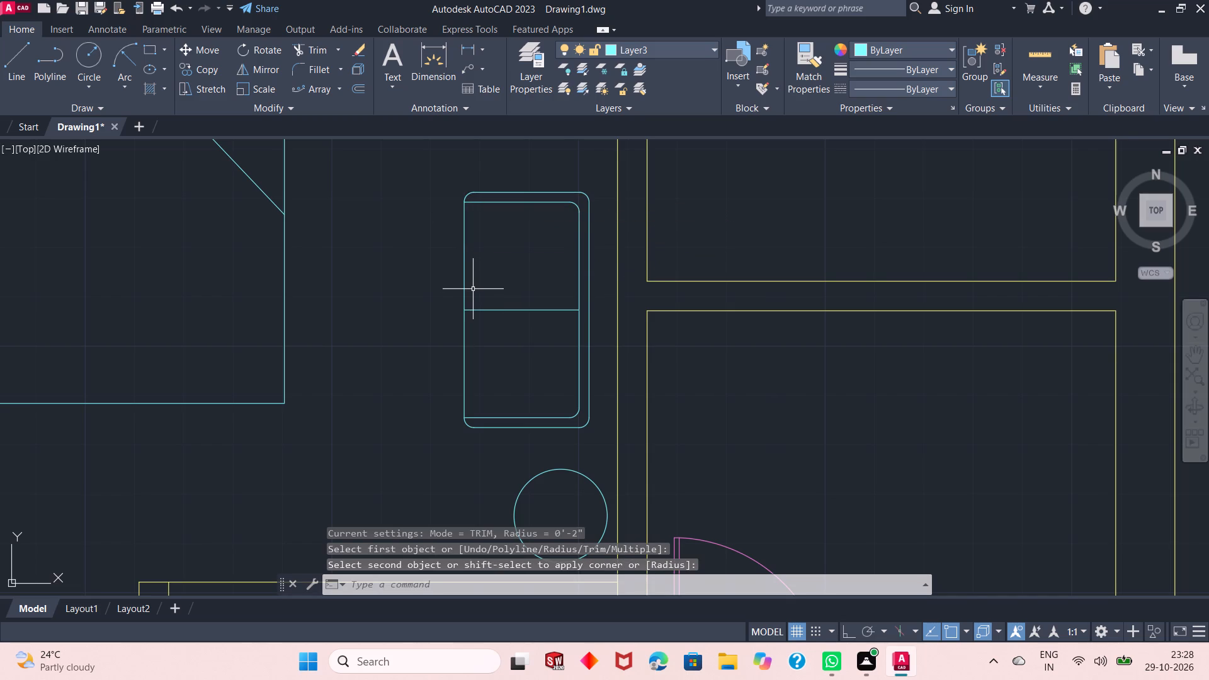
# Fillet the divider line with the southern half of the seat's west edge, using a 2" radius.
pyautogui.press('space')
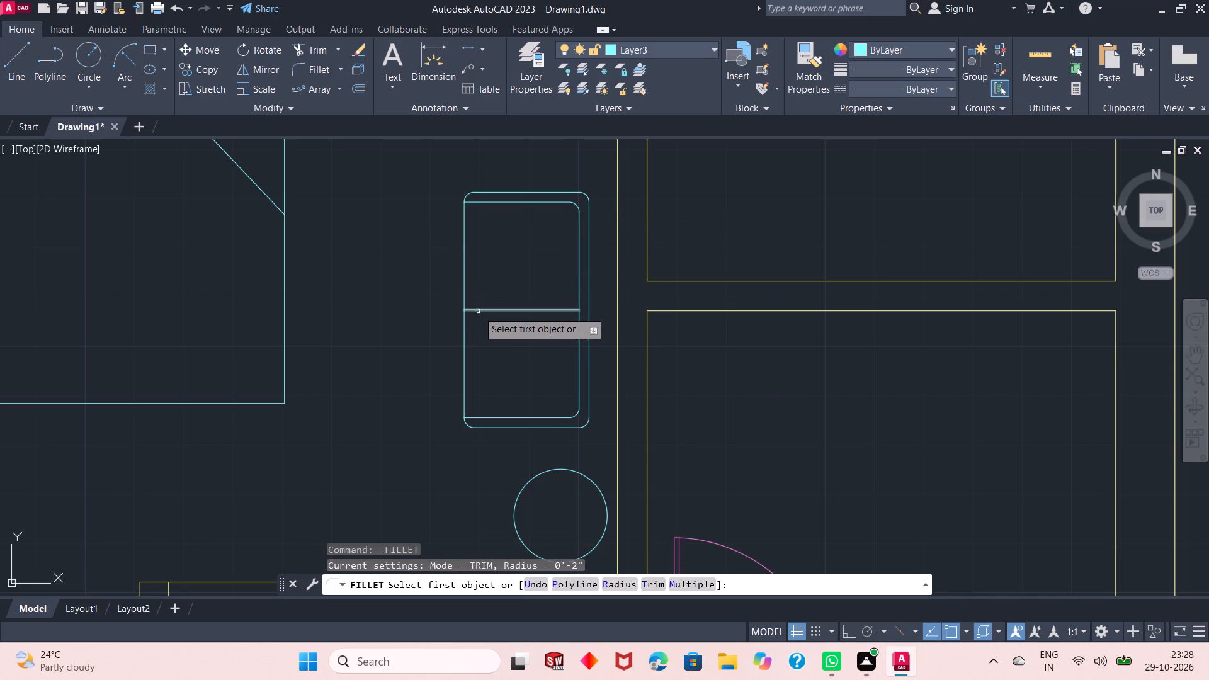
pyautogui.moveTo(478, 311); pyautogui.dragTo(466, 324)
pyautogui.click(466, 324)
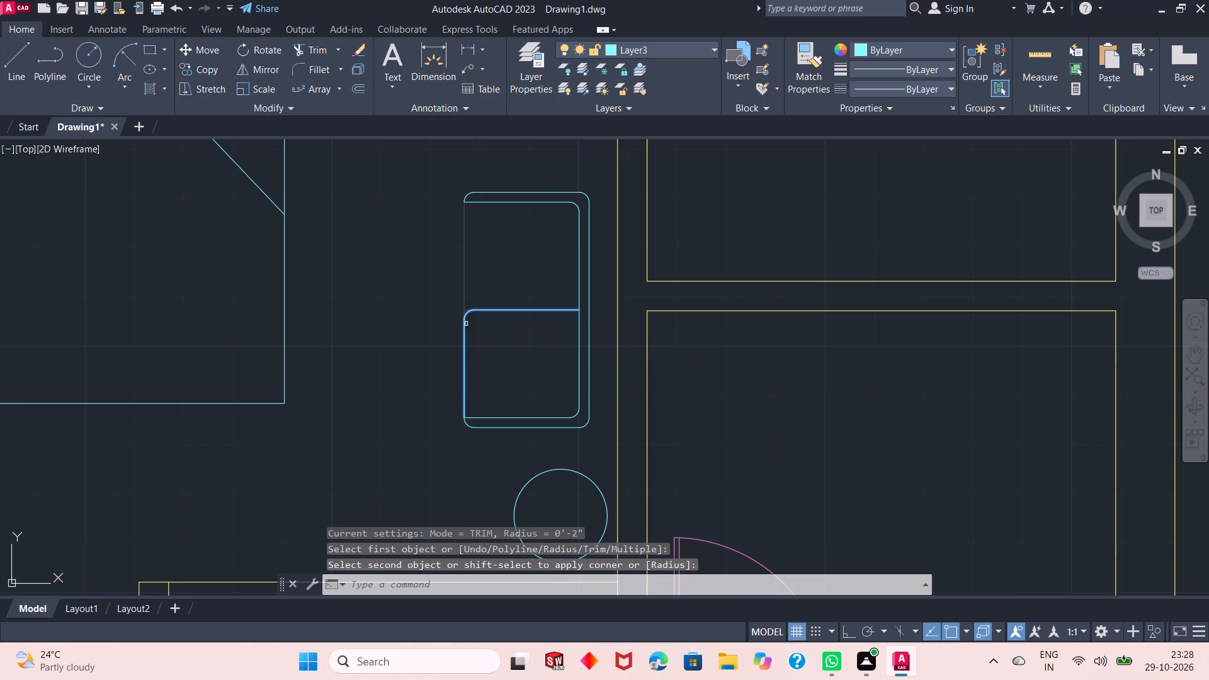
# Redraw the northern half's west edge with a line from the new fillet's lower end to the inner north line.
pyautogui.write('l')
pyautogui.press('space')
pyautogui.click(462, 322)
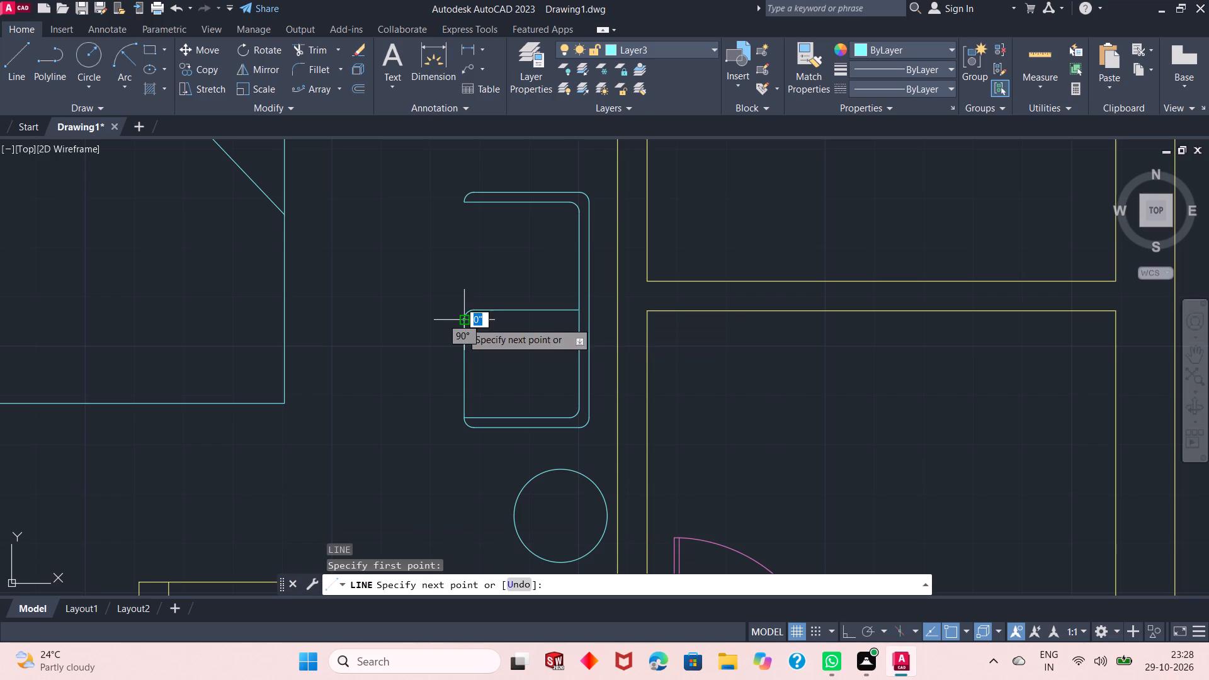
pyautogui.click(462, 201)
pyautogui.press('space')
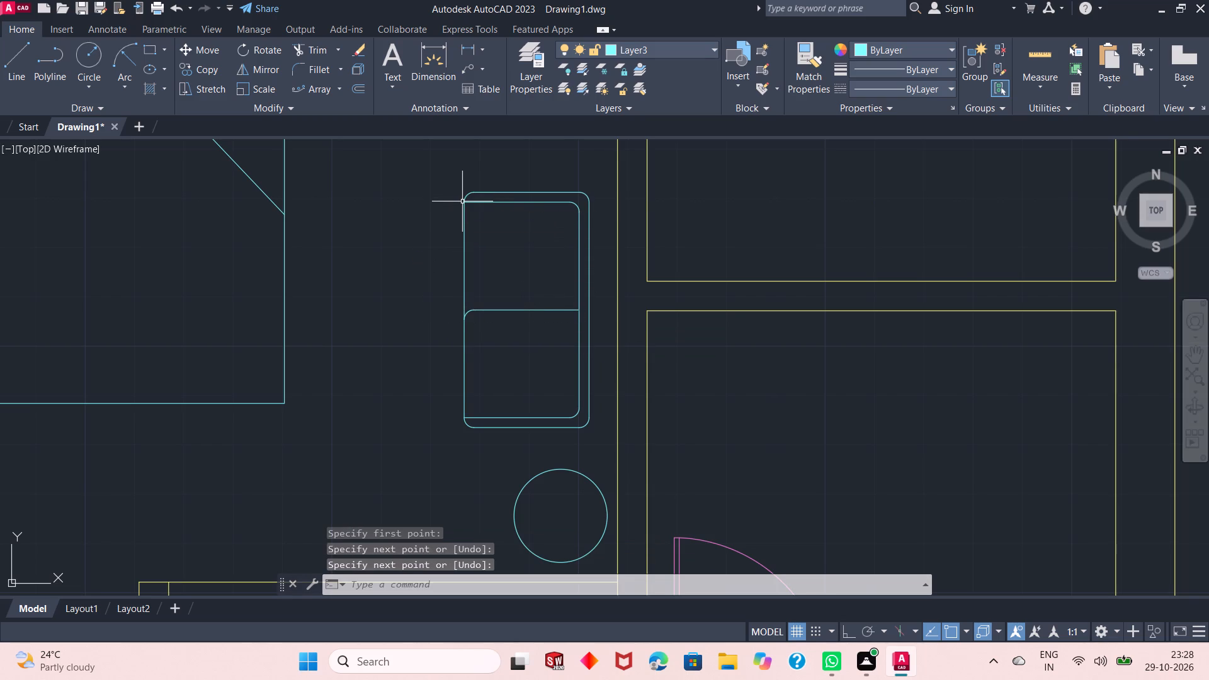
# Draw a line about 2" long extending the divider's west end to the seat's west edge.
pyautogui.press('space')
pyautogui.moveTo(470, 310); pyautogui.dragTo(454, 311)
pyautogui.keyDown('ctrl'); pyautogui.scroll(5, 454, 311); pyautogui.keyUp('ctrl')
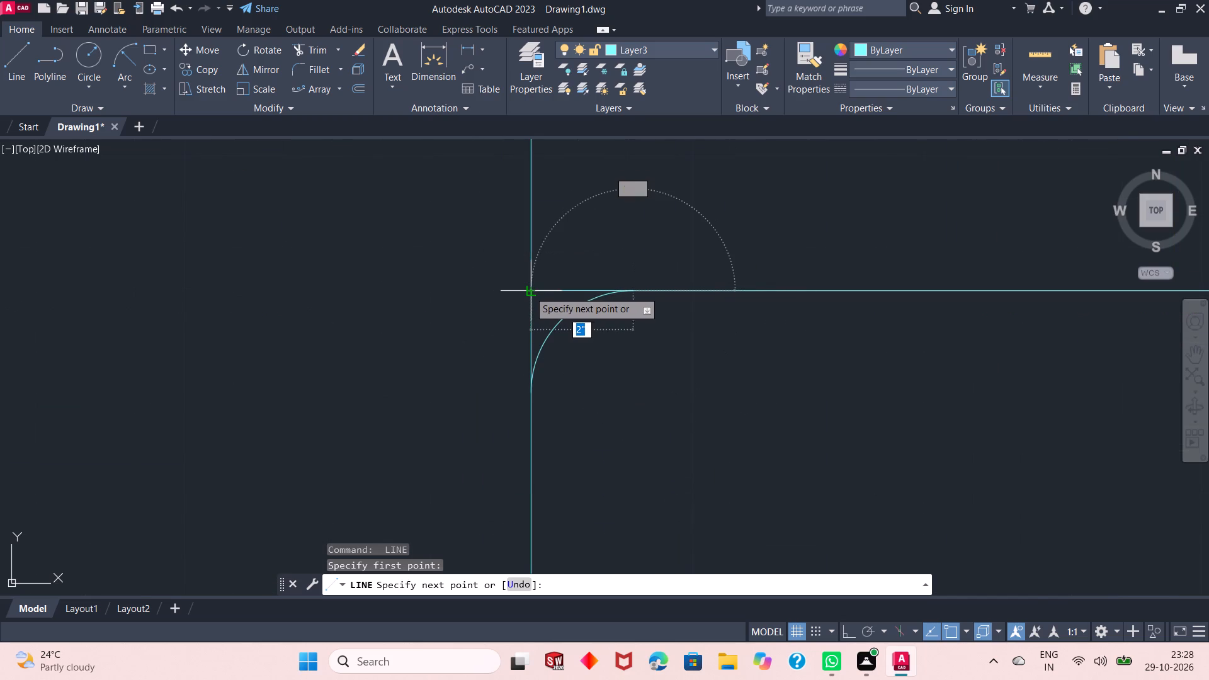
pyautogui.click(530, 295)
pyautogui.press('space')
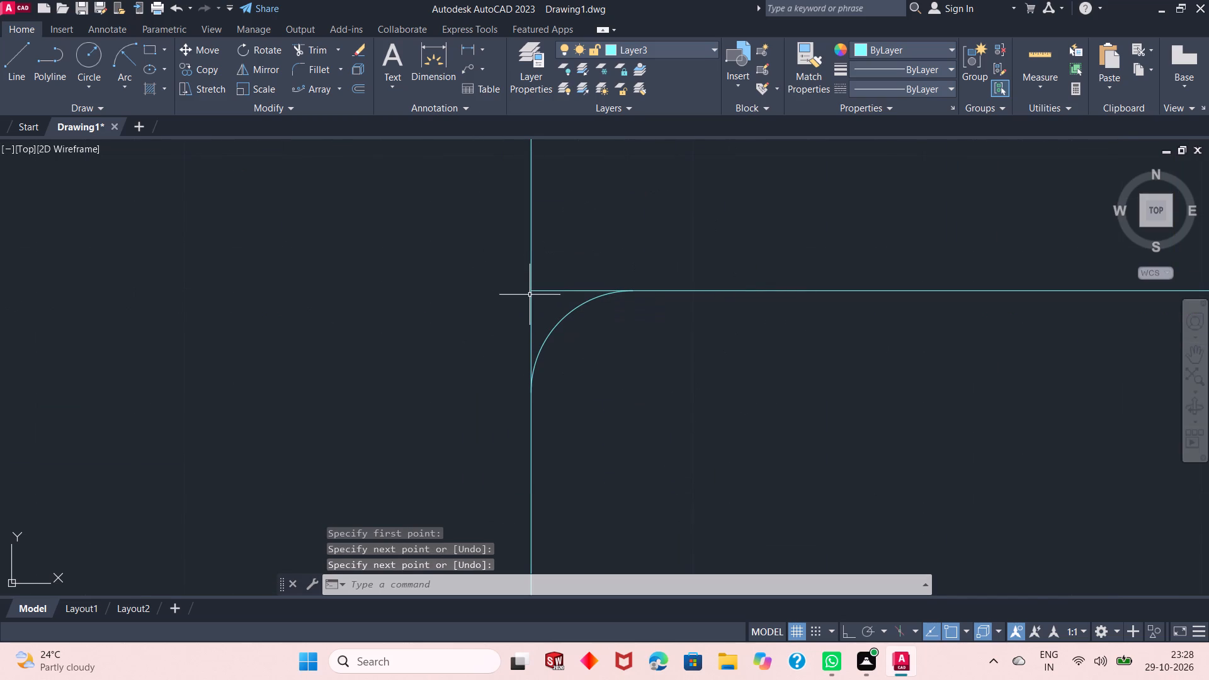
# Fillet the short divider extension with the northern half's west edge, using a 2" radius.
pyautogui.click(309, 69)
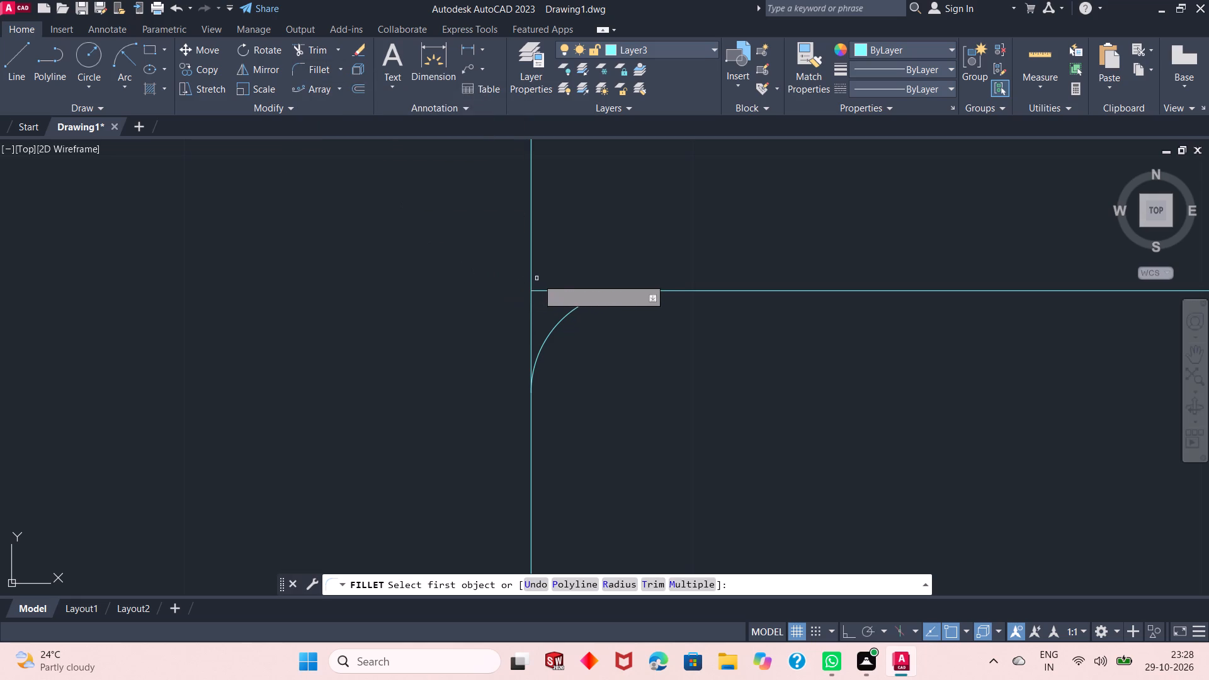
pyautogui.click(550, 291)
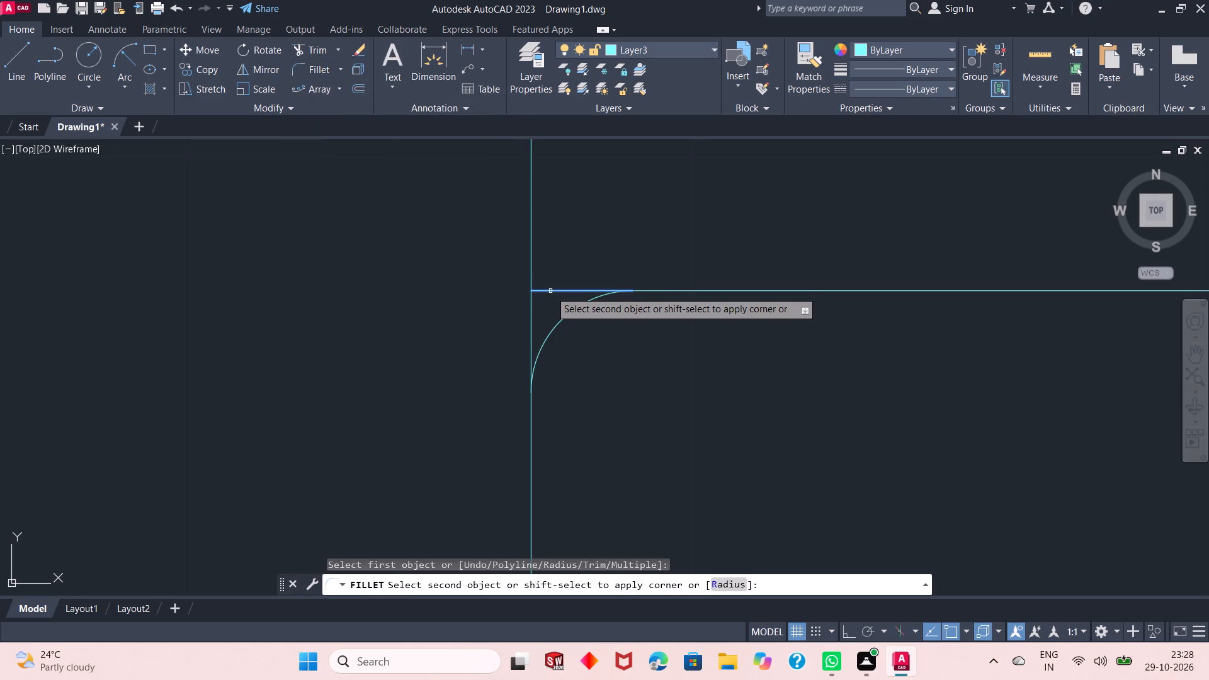
pyautogui.click(529, 266)
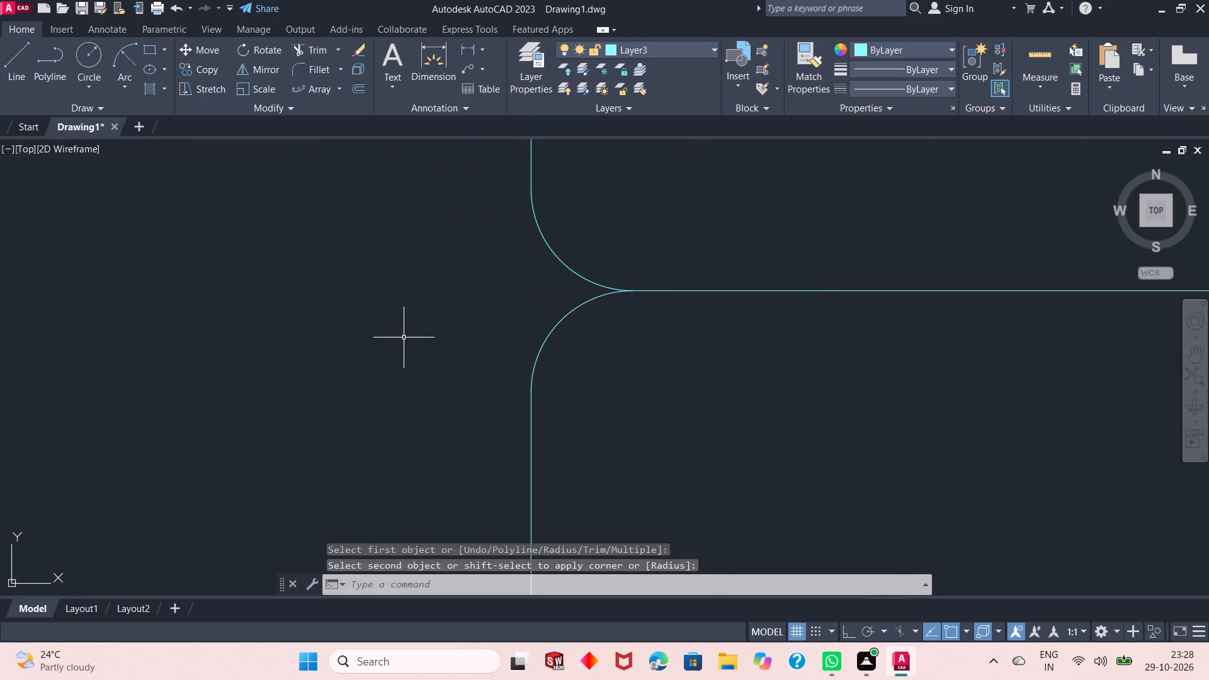
pyautogui.keyDown('ctrl'); pyautogui.scroll(-4, 403, 338); pyautogui.keyUp('ctrl')
pyautogui.keyDown('ctrl'); pyautogui.scroll(-2, 470, 347); pyautogui.keyUp('ctrl')
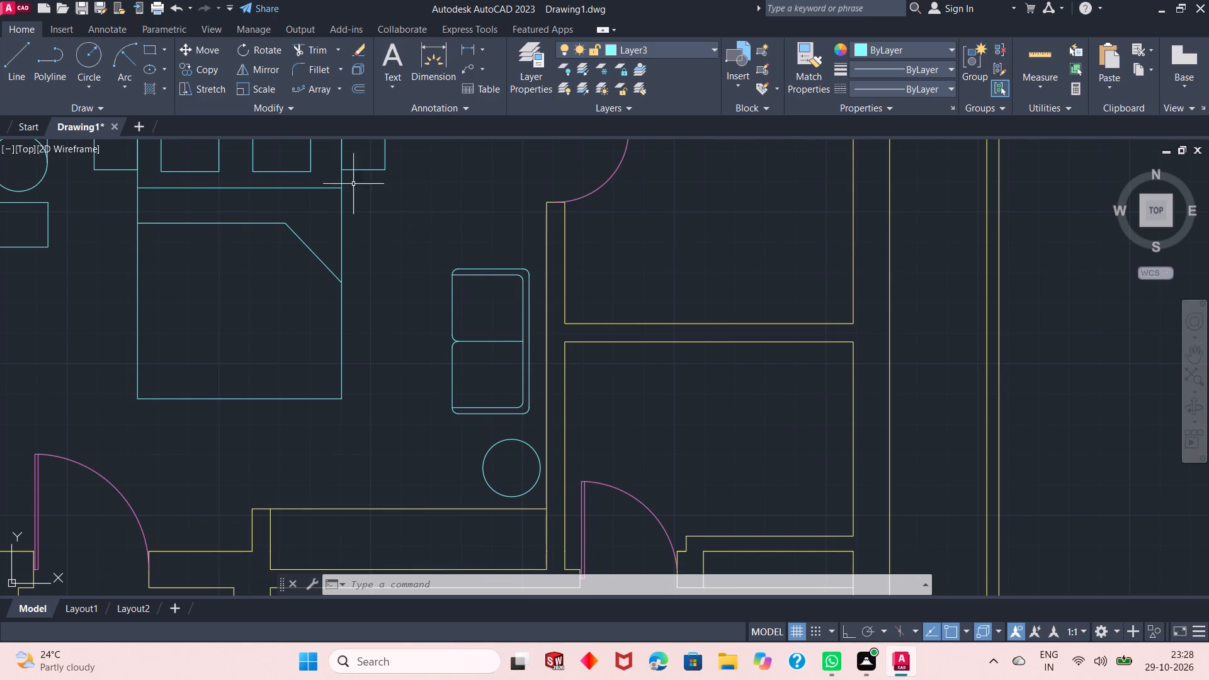
# Draw an ellipse centred in the sofa's northern seat, with an east-west half-axis of about 6" and its longer axis running north-south.
pyautogui.click(145, 73)
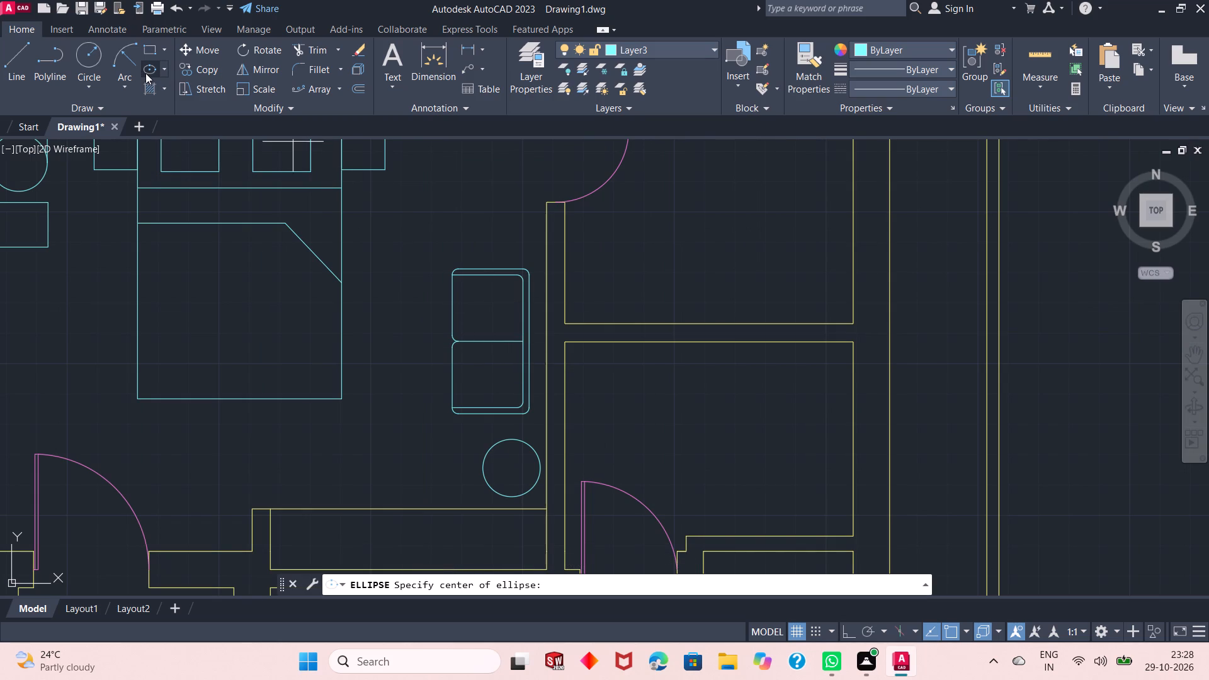
pyautogui.click(487, 309)
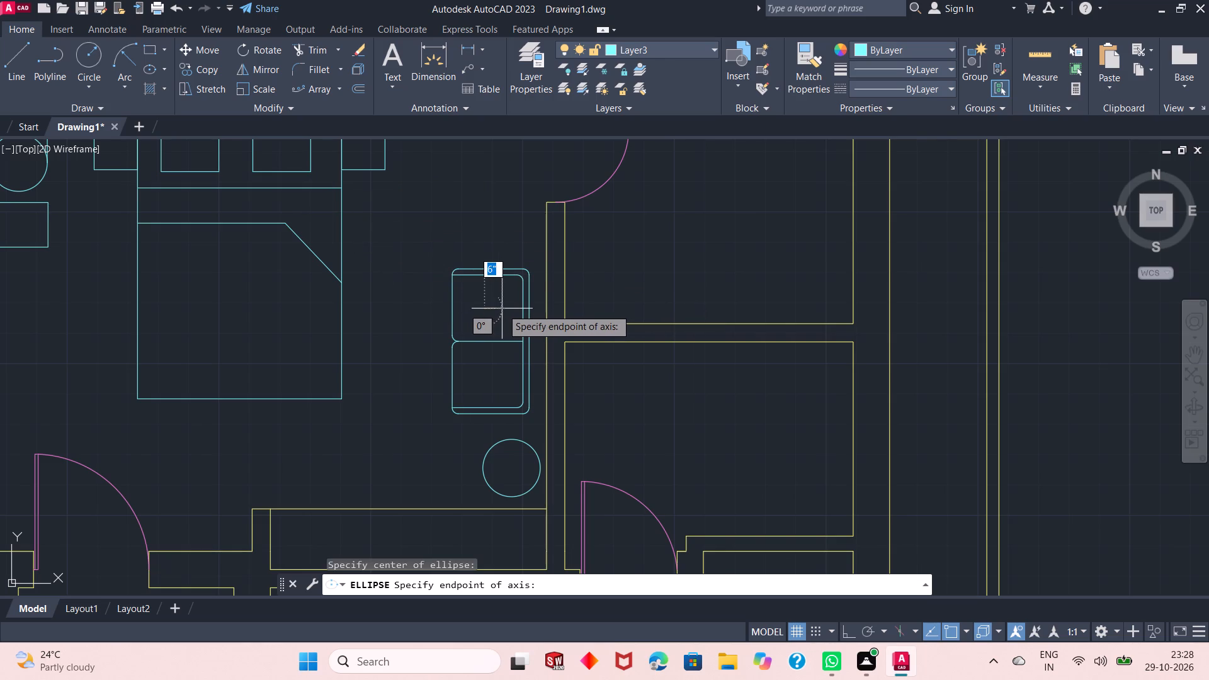
pyautogui.click(504, 309)
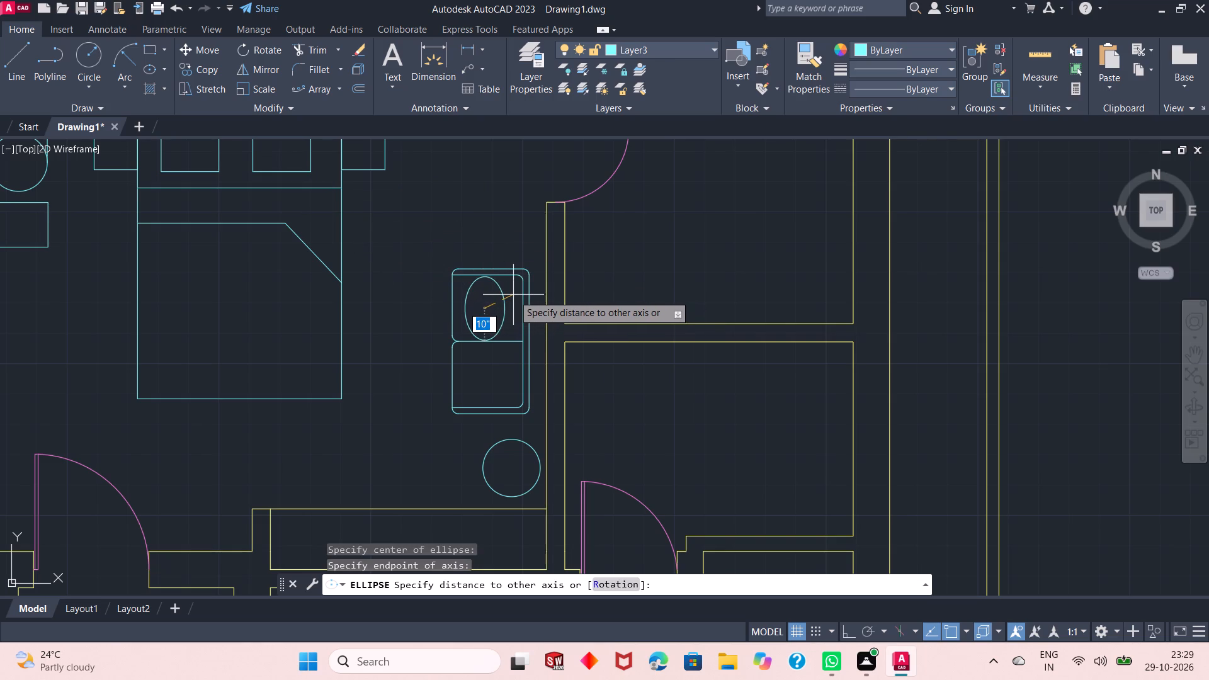
pyautogui.click(511, 300)
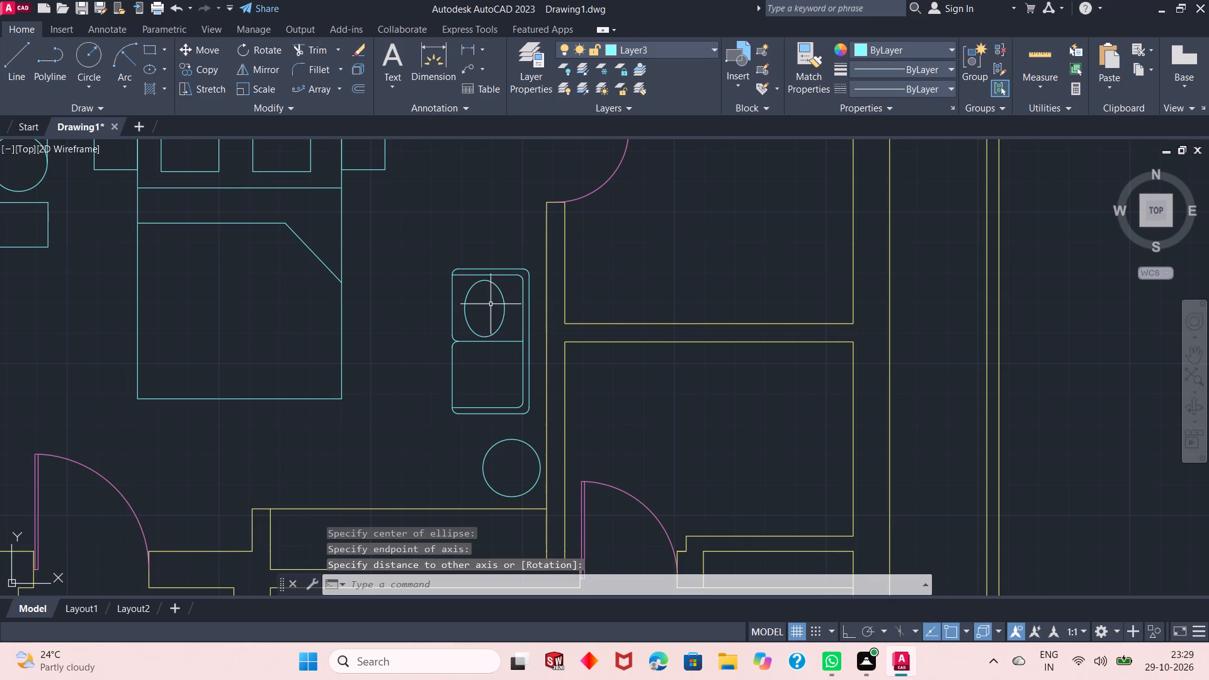
# Copy the ellipse about 1'-10" straight south from its centre into the sofa's southern seat, with Ortho on.
pyautogui.click(499, 325)
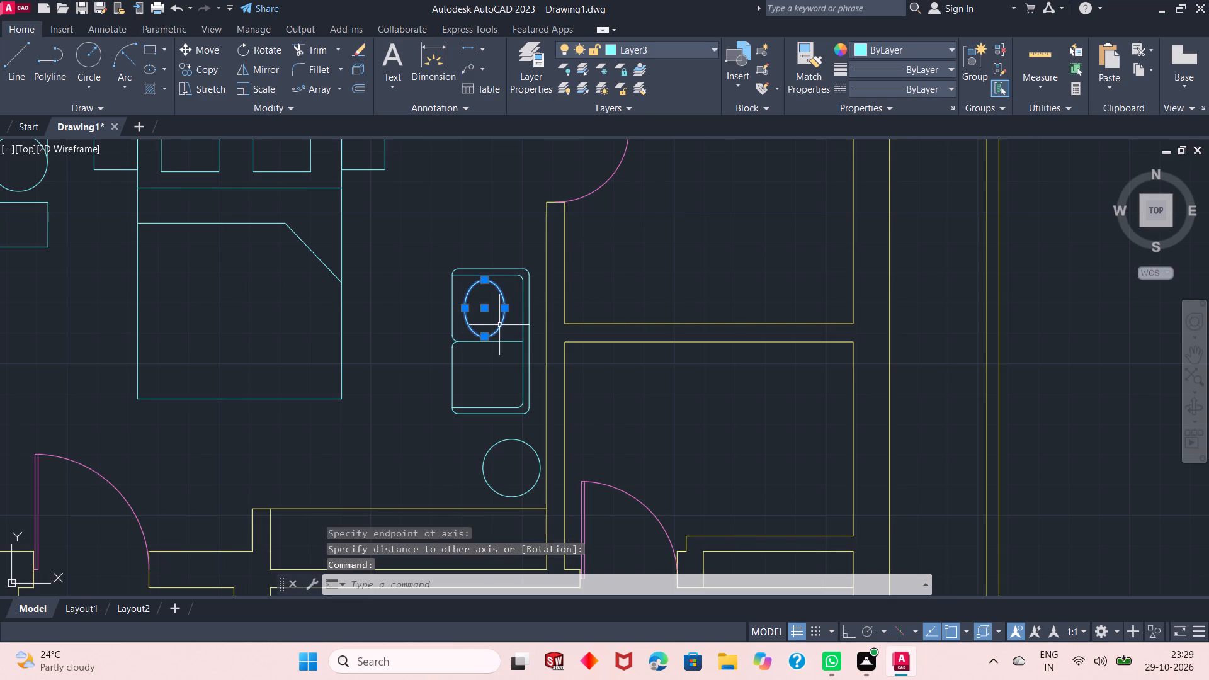
pyautogui.click(212, 61)
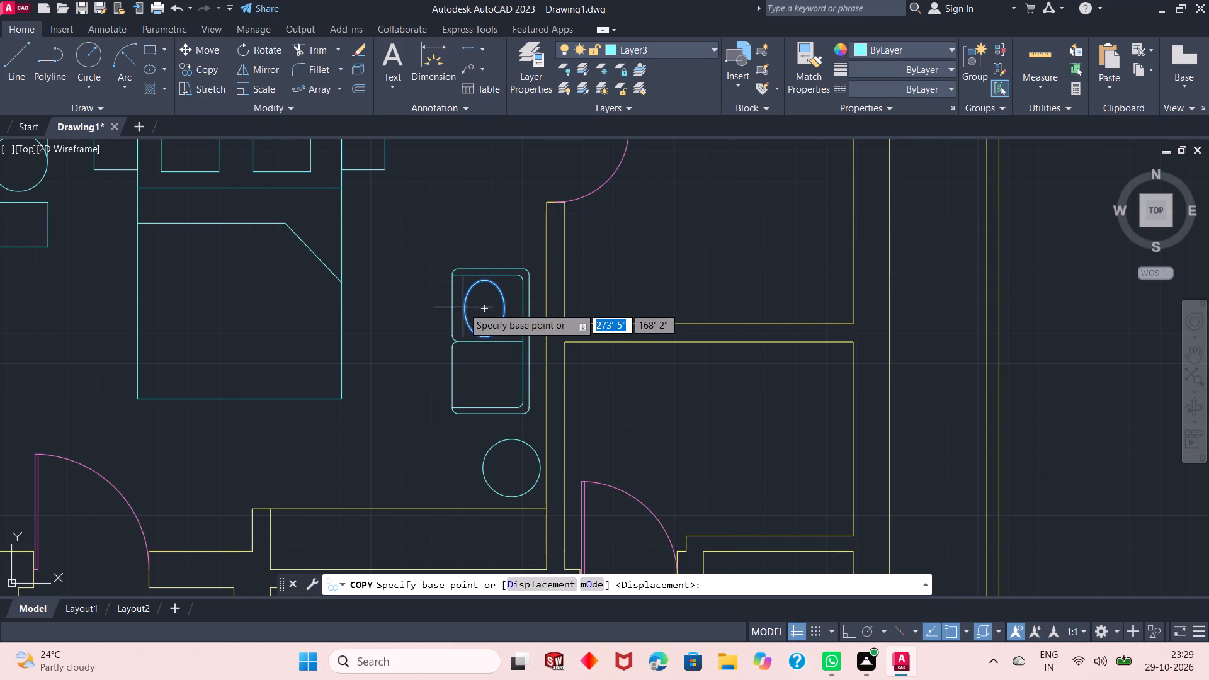
pyautogui.moveTo(483, 312); pyautogui.dragTo(453, 376)
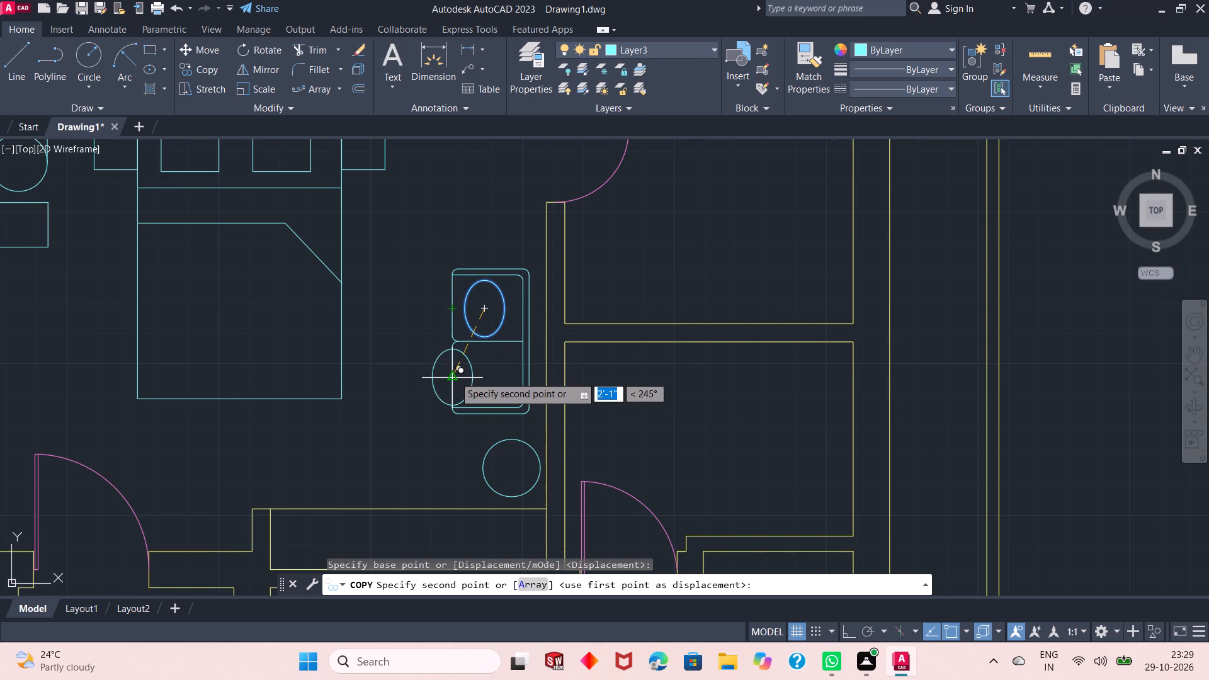
pyautogui.moveTo(453, 376); pyautogui.dragTo(484, 375)
pyautogui.press('F8')
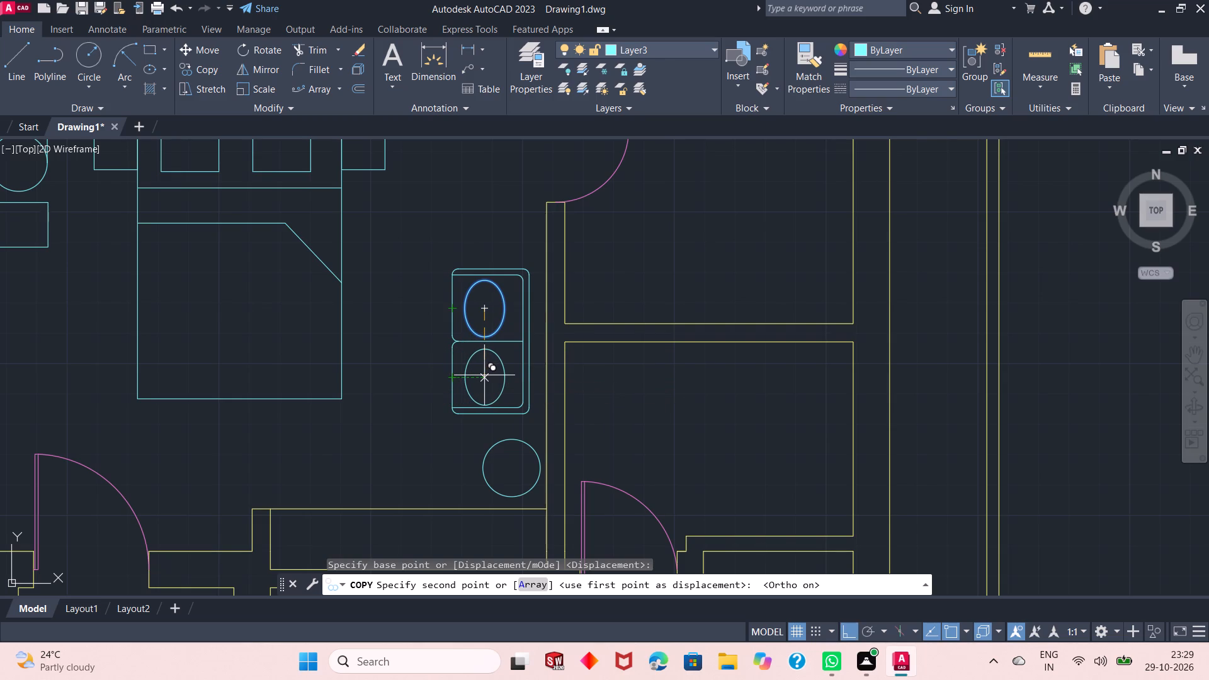
pyautogui.click(484, 375)
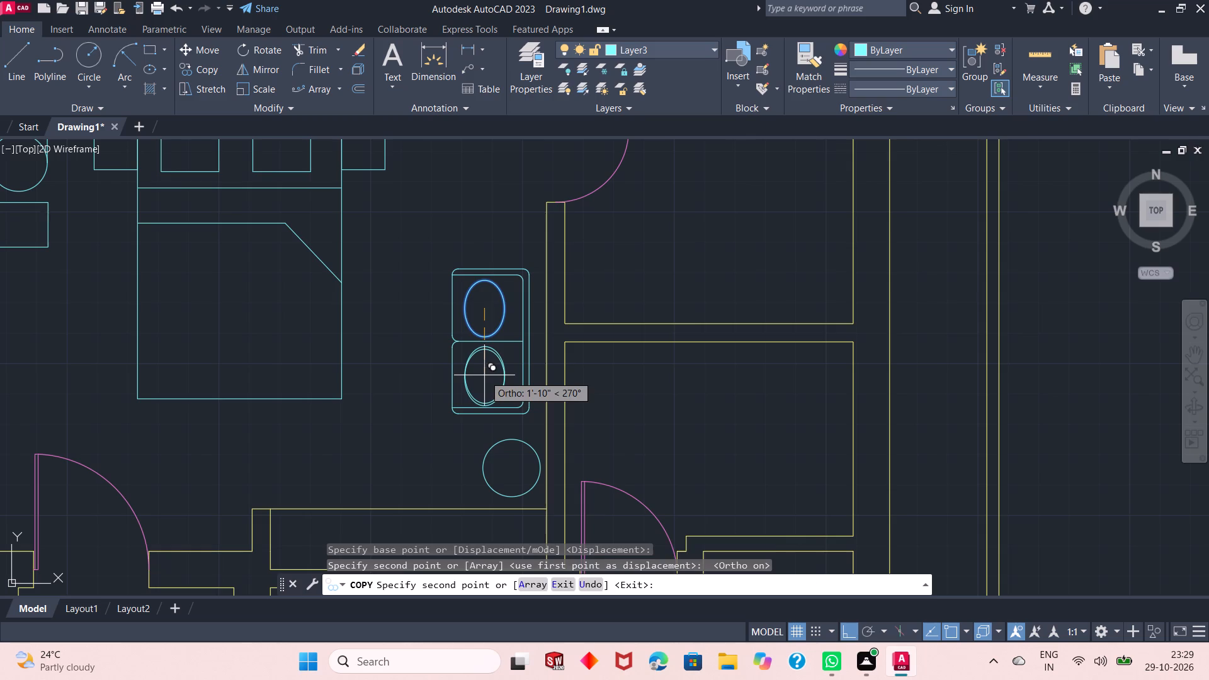
pyautogui.press('space')
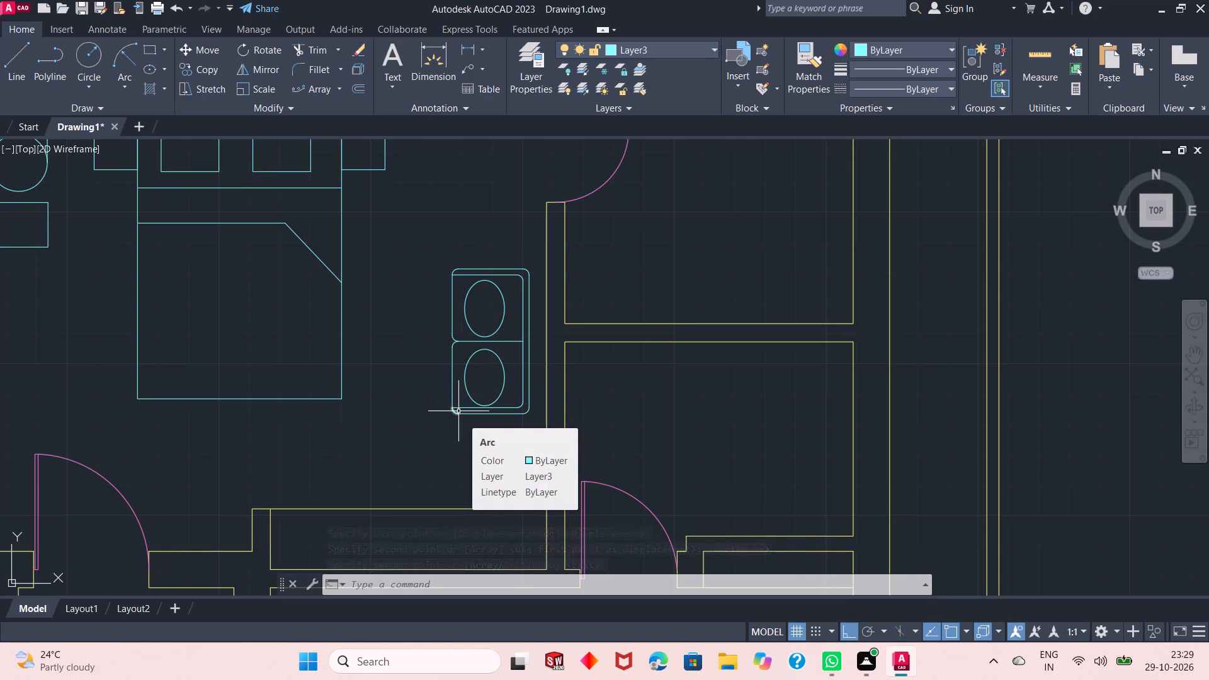
# Measure the tread spacing and width of the staircase just west of the north-central bedroom.
pyautogui.keyDown('ctrl'); pyautogui.scroll(-1, 436, 416); pyautogui.keyUp('ctrl')
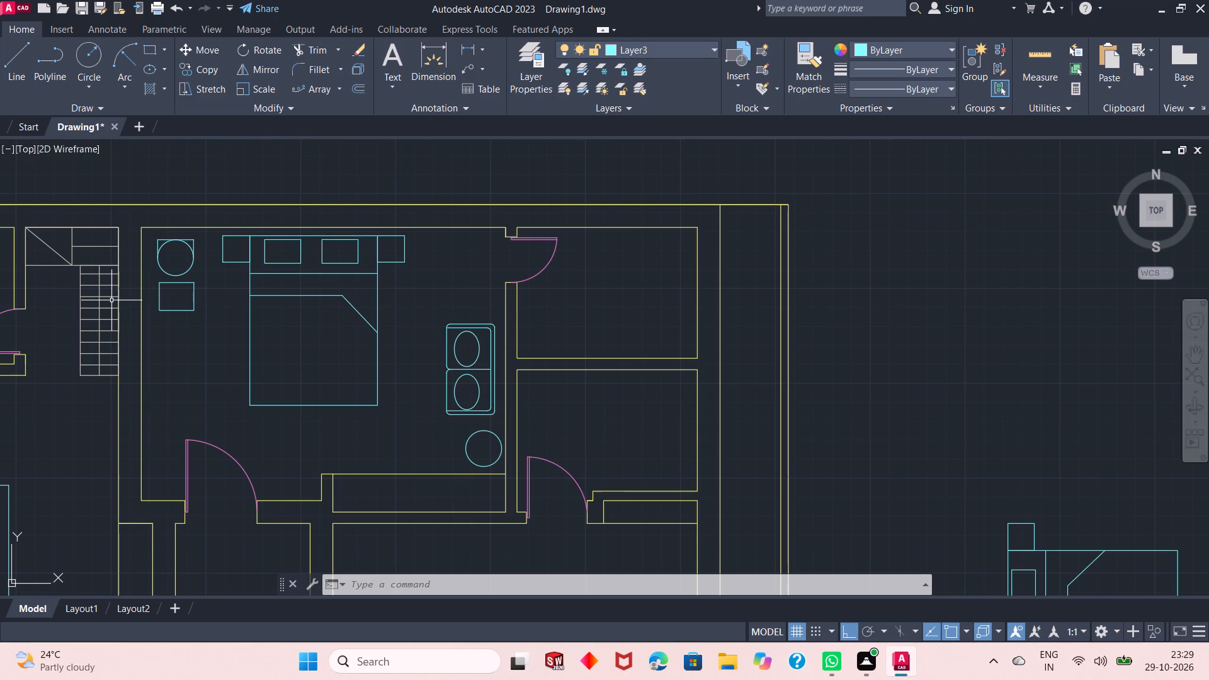
pyautogui.keyDown('ctrl'); pyautogui.scroll(3, 79, 324); pyautogui.keyUp('ctrl')
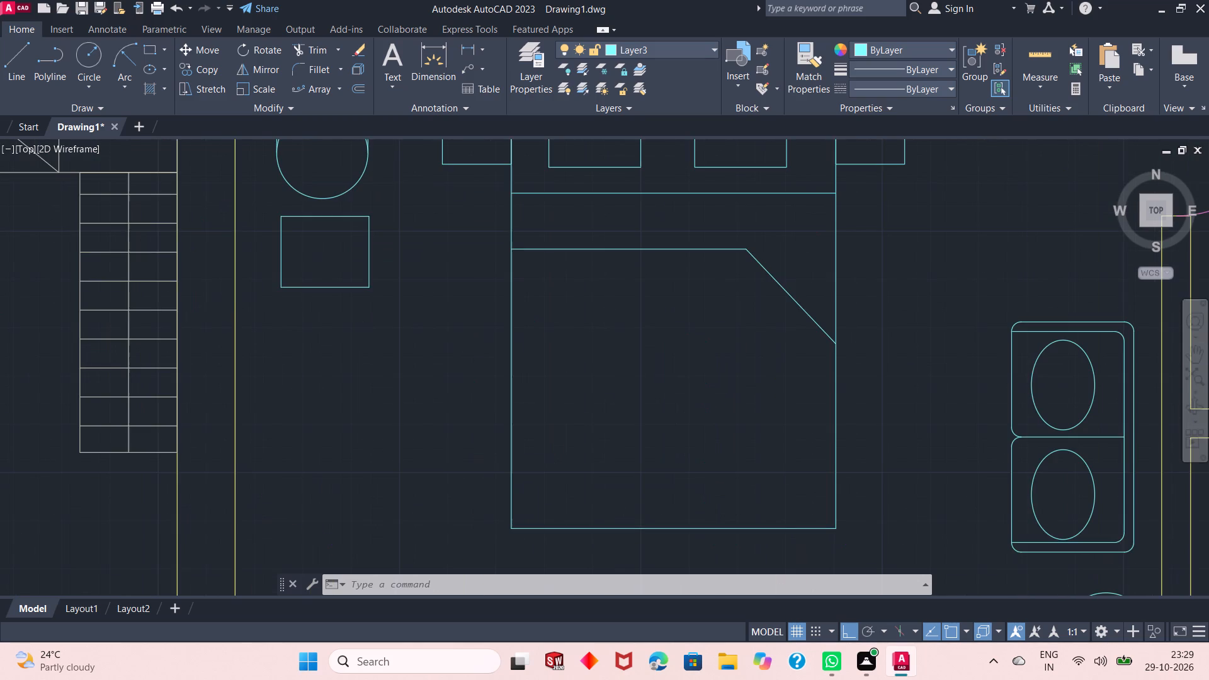
pyautogui.click(1030, 65)
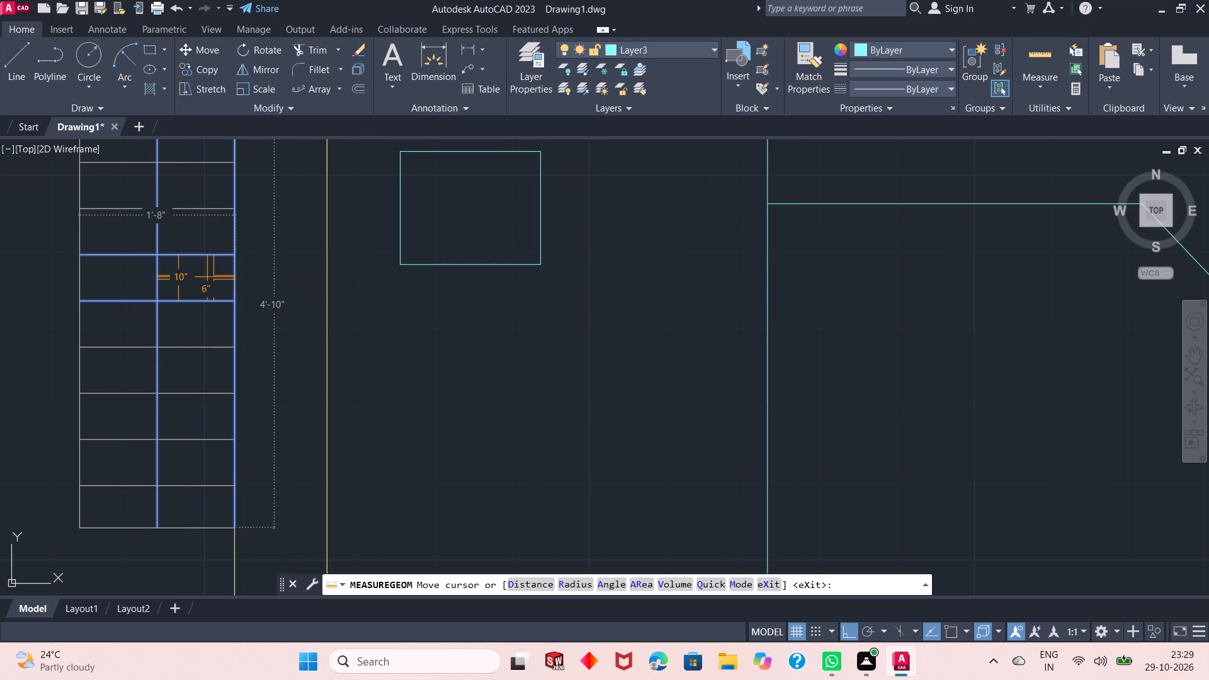
pyautogui.press('Escape')
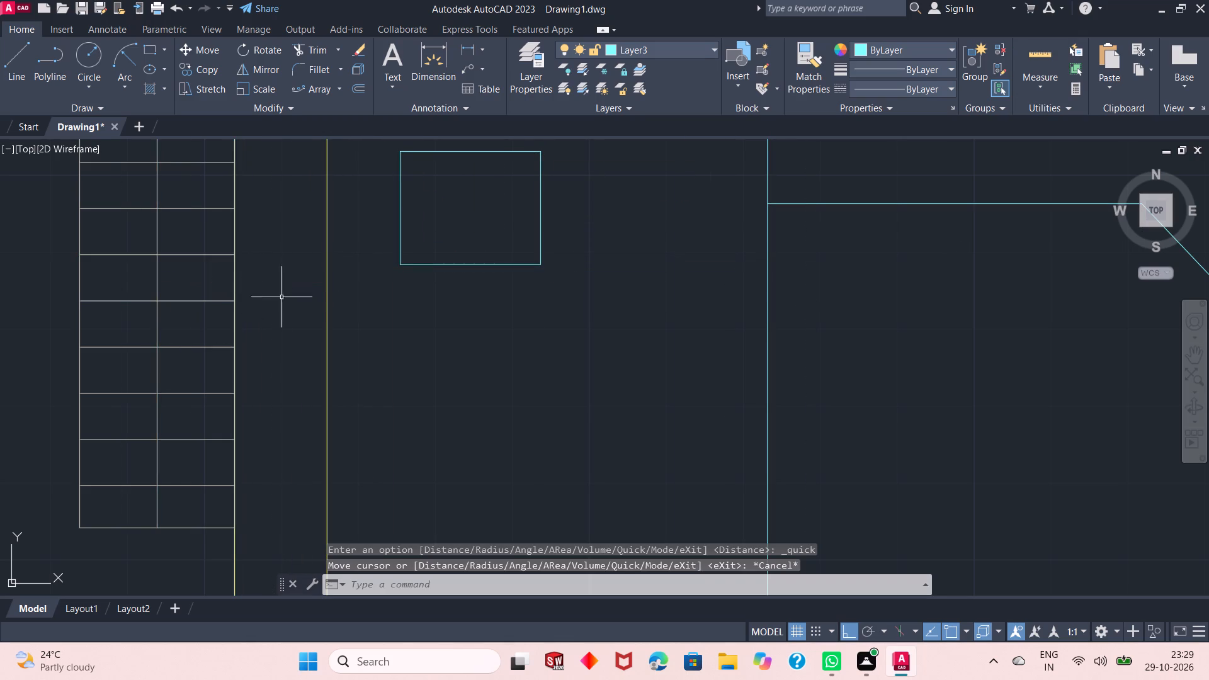
# On Layer5, draw a line 10" down the east edge of the recess south of the bedroom, continuing west across to its west edge.
pyautogui.keyDown('ctrl'); pyautogui.scroll(-3, 338, 286); pyautogui.keyUp('ctrl')
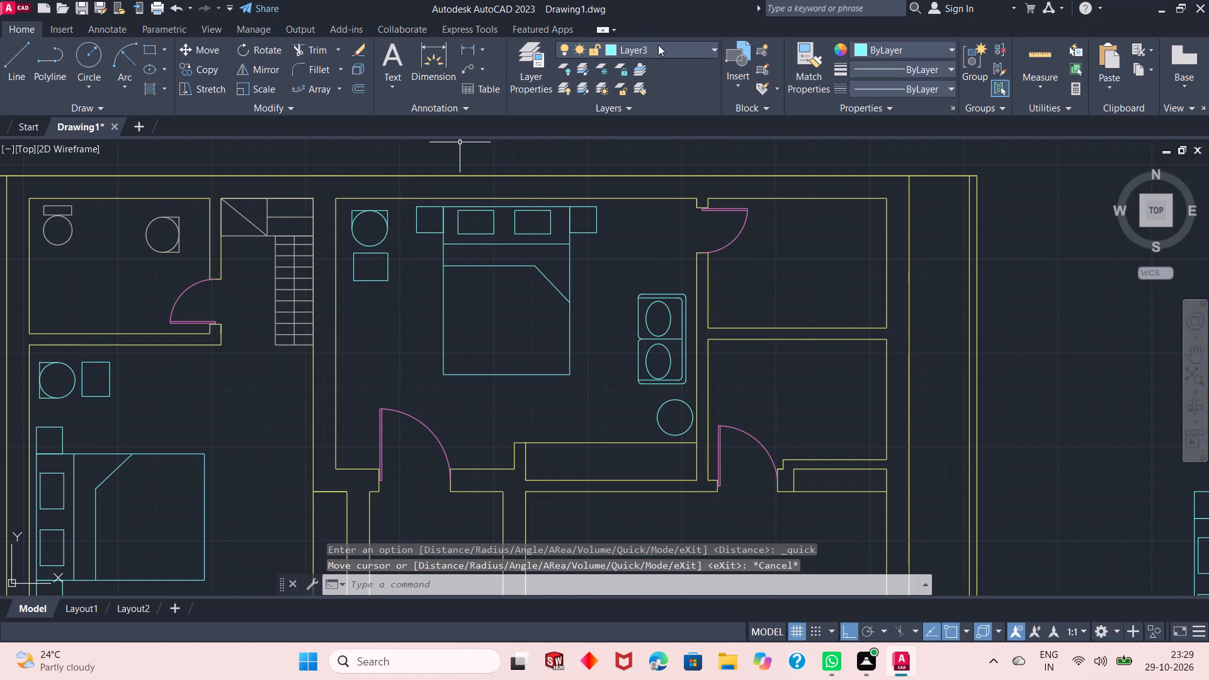
pyautogui.click(658, 45)
pyautogui.click(651, 162)
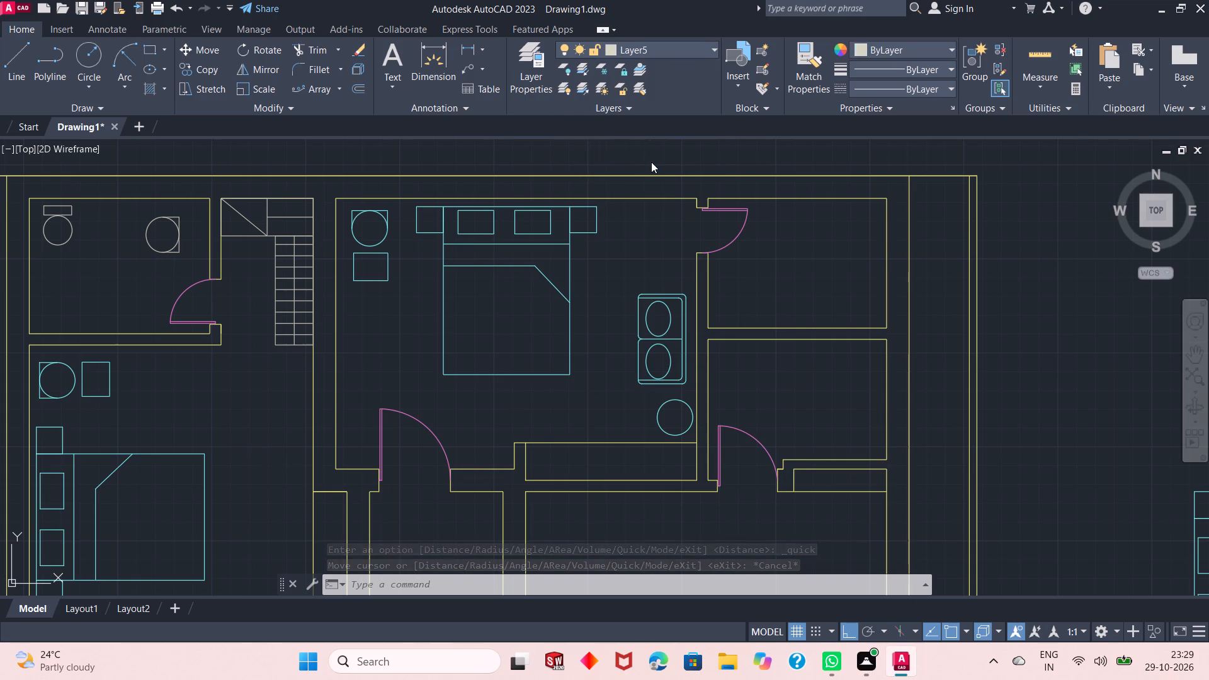
pyautogui.keyDown('ctrl'); pyautogui.scroll(-2, 550, 177); pyautogui.keyUp('ctrl')
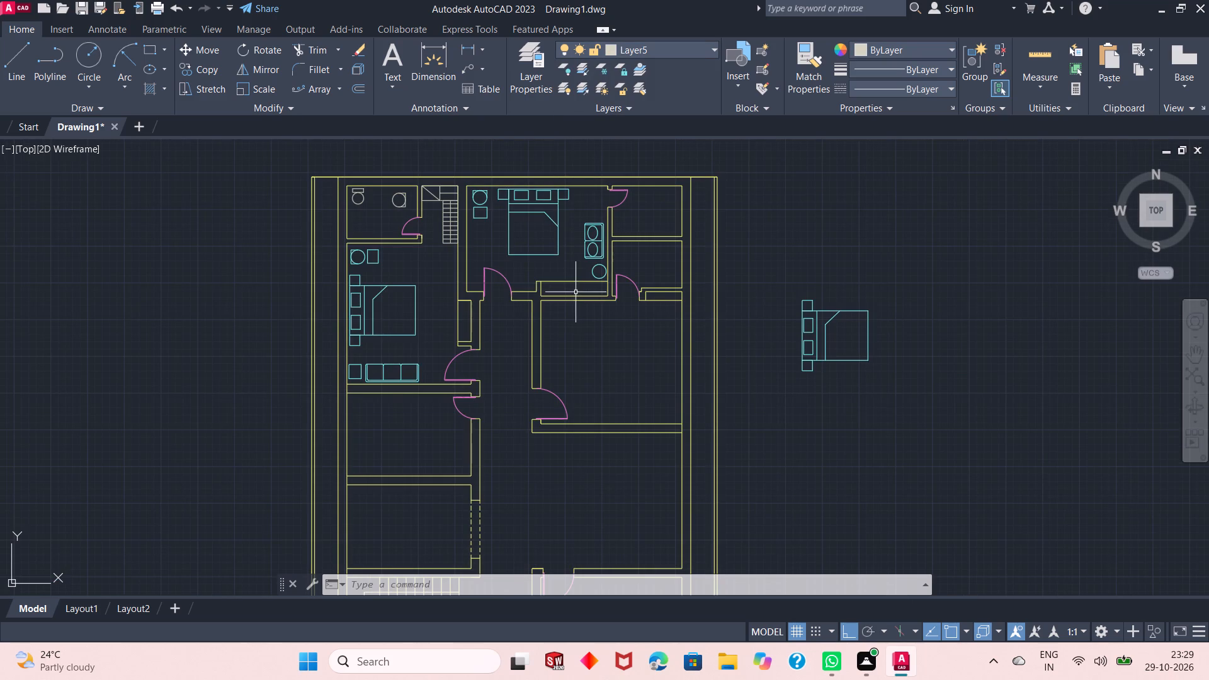
pyautogui.keyDown('ctrl'); pyautogui.scroll(4, 576, 292); pyautogui.keyUp('ctrl')
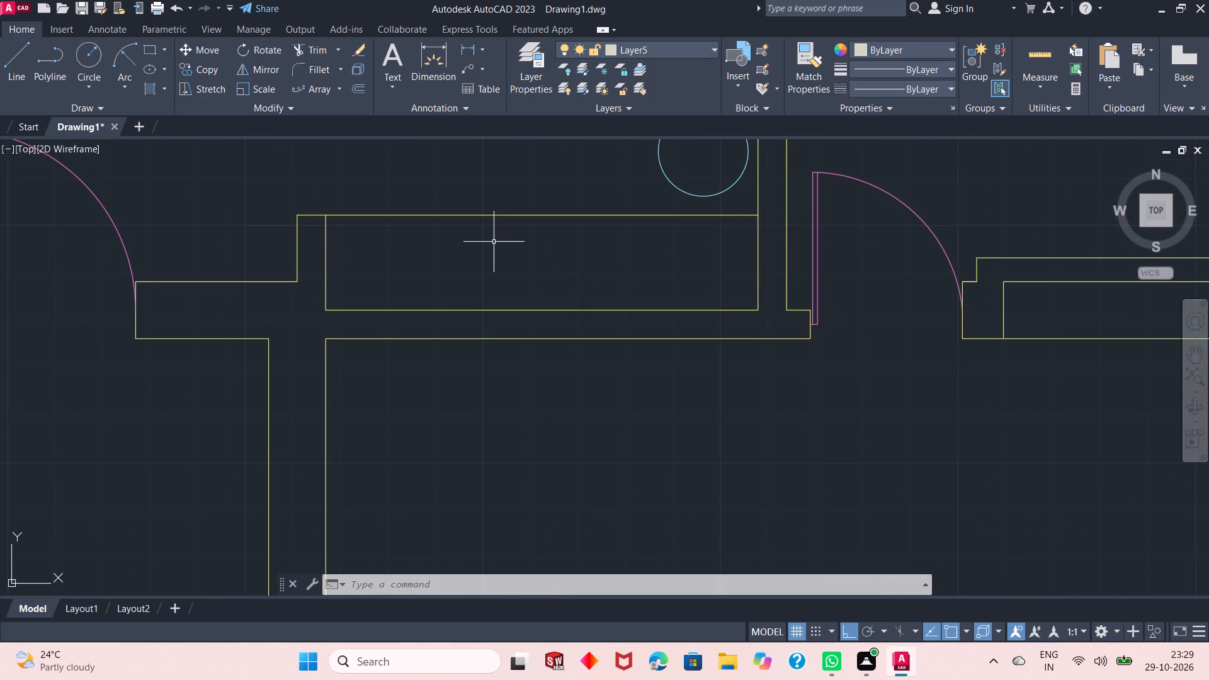
pyautogui.click(23, 68)
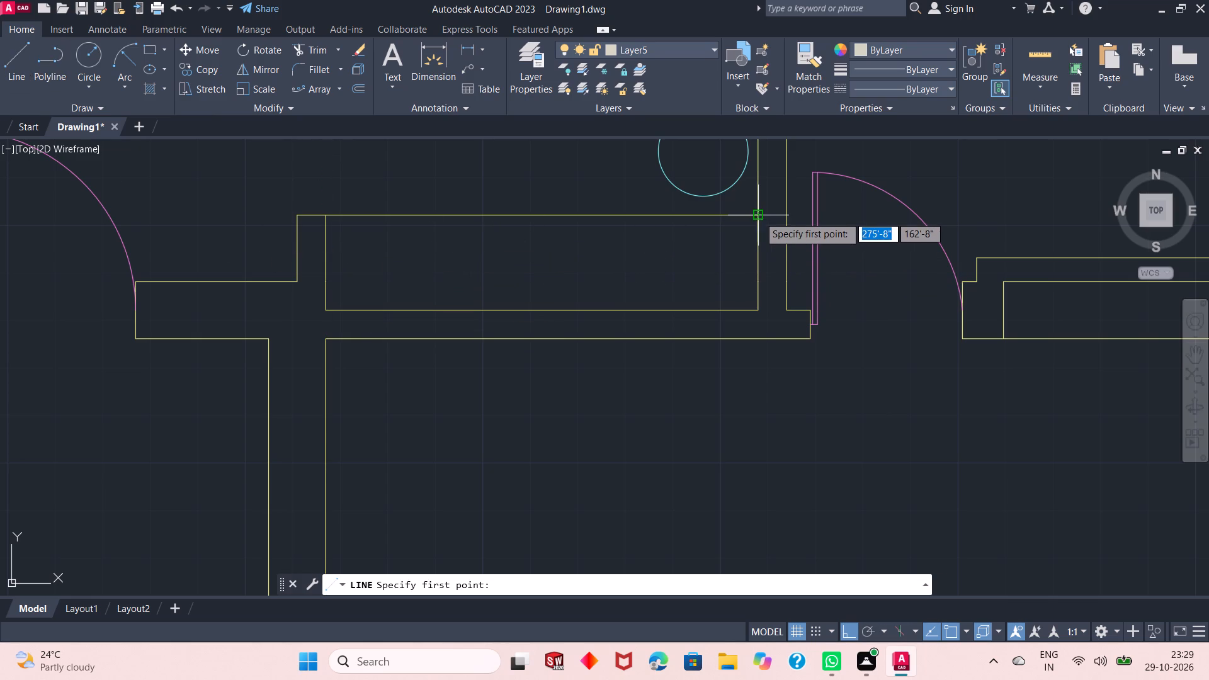
pyautogui.moveTo(759, 216); pyautogui.dragTo(759, 309)
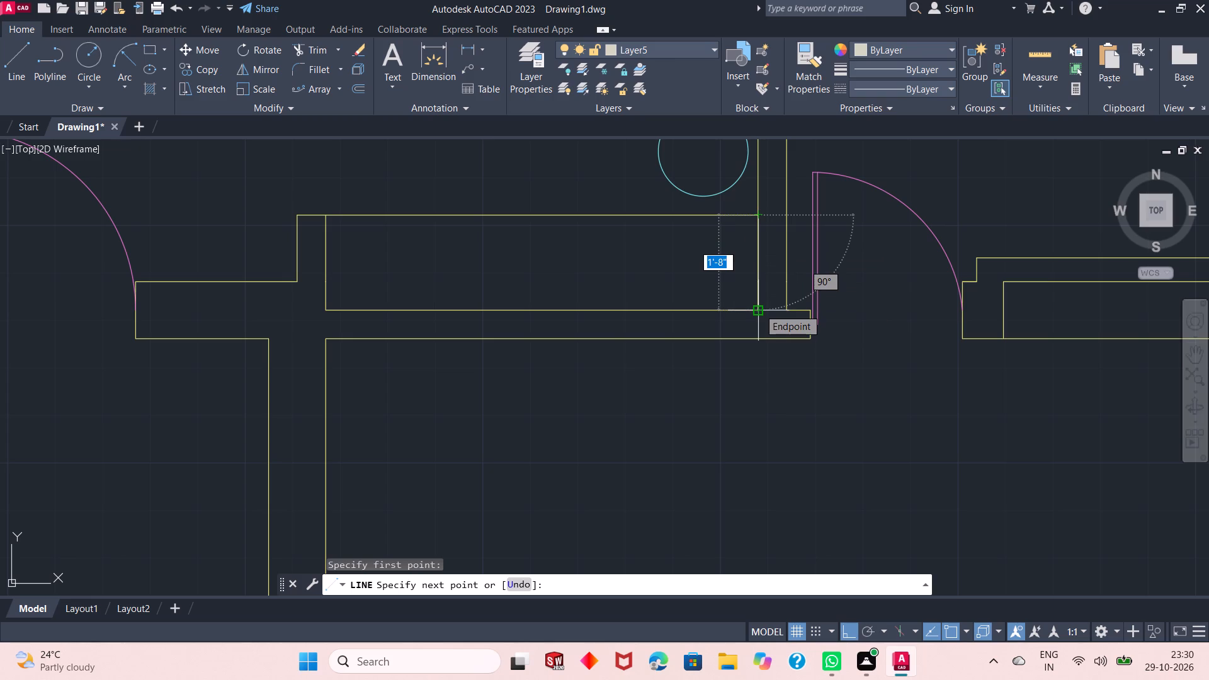
pyautogui.write('10"')
pyautogui.press('Return')
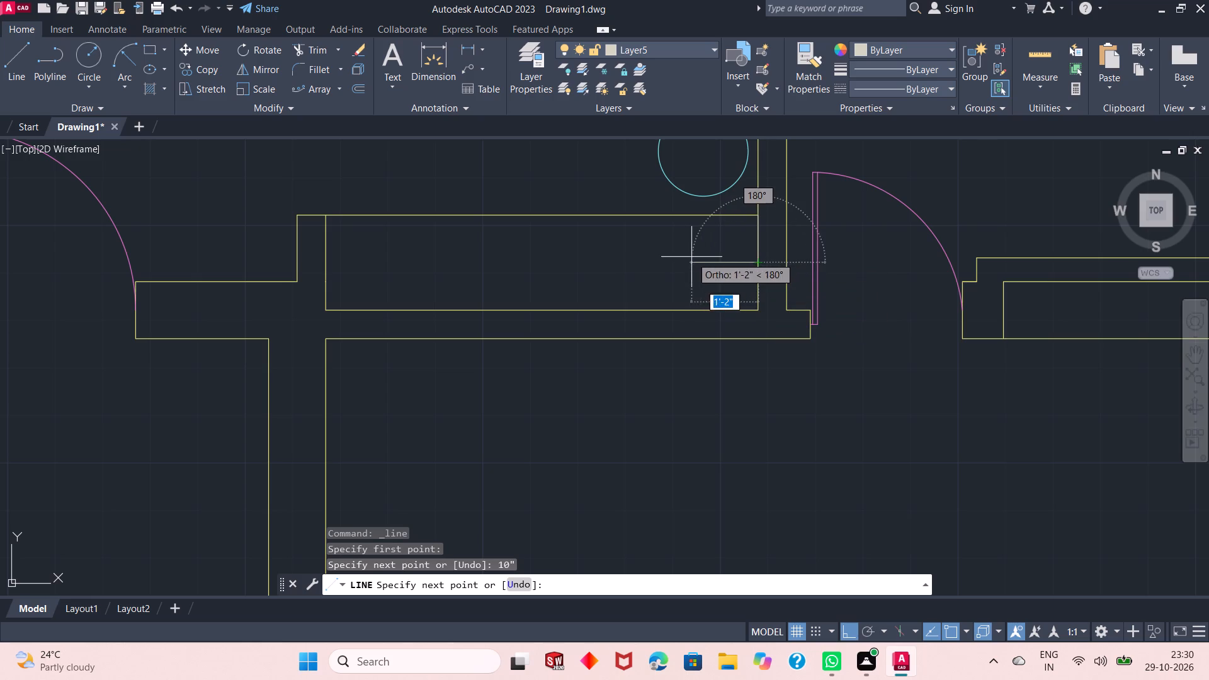
pyautogui.click(322, 265)
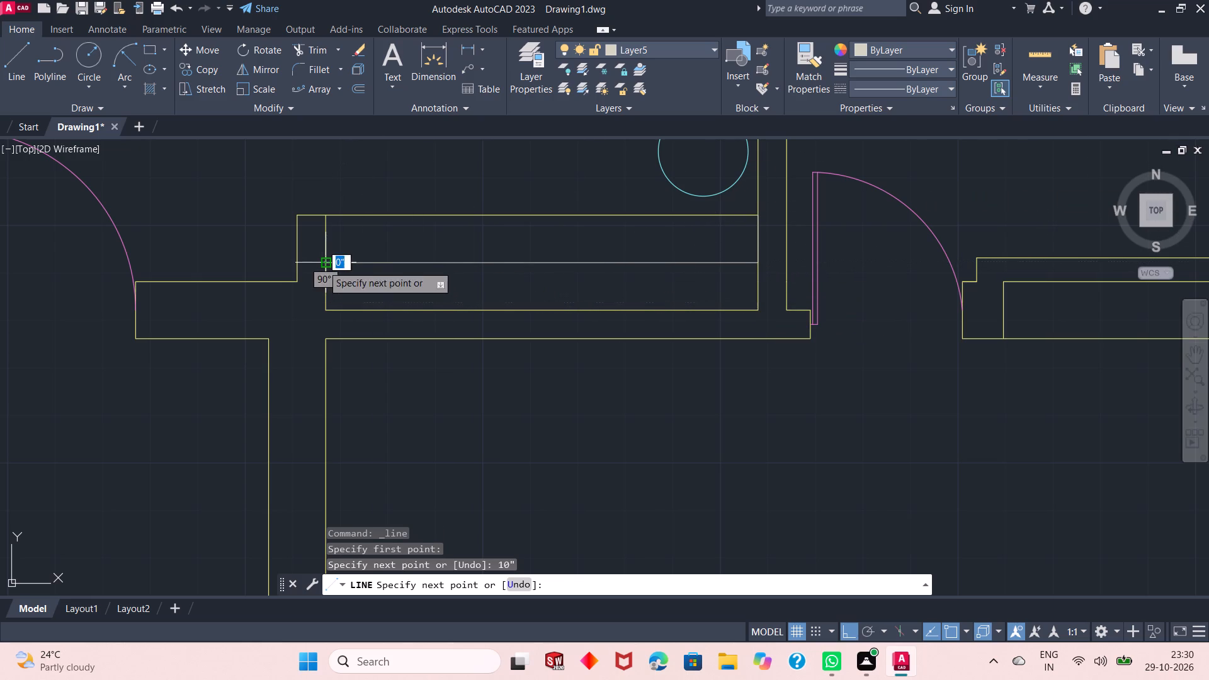
pyautogui.press('space')
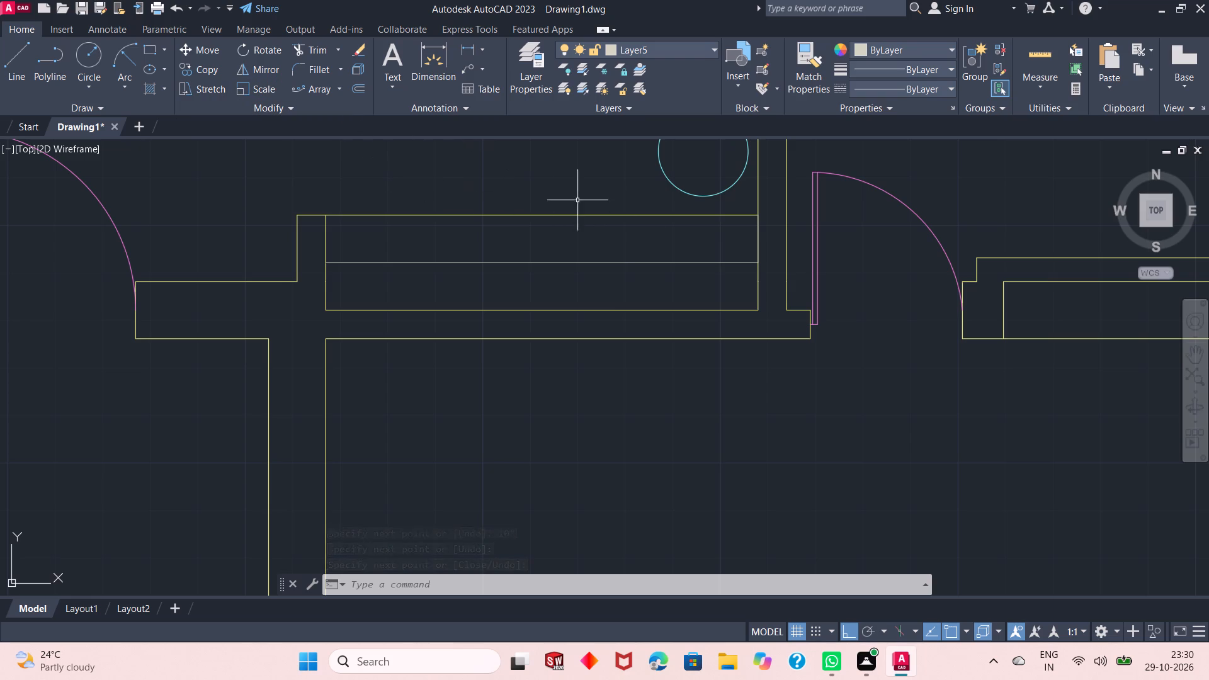
# Draw a line from the recess midline's east end down to the recess's southeast corner.
pyautogui.click(13, 65)
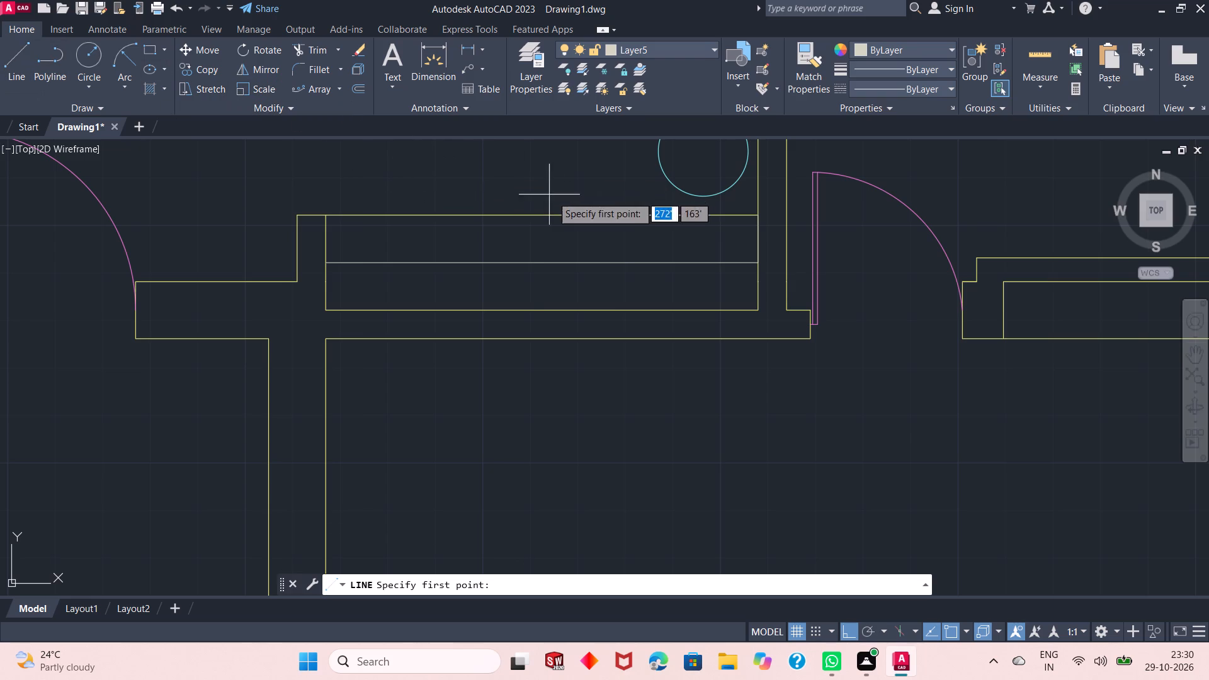
pyautogui.click(759, 266)
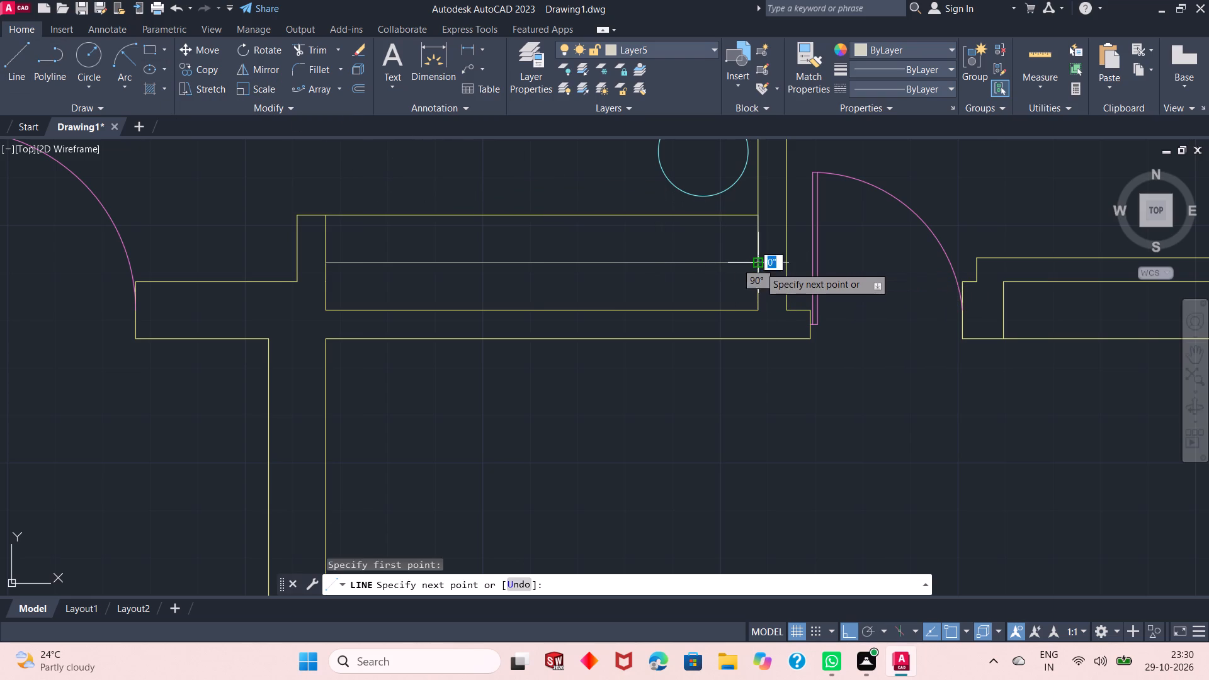
pyautogui.click(760, 307)
pyautogui.press('space')
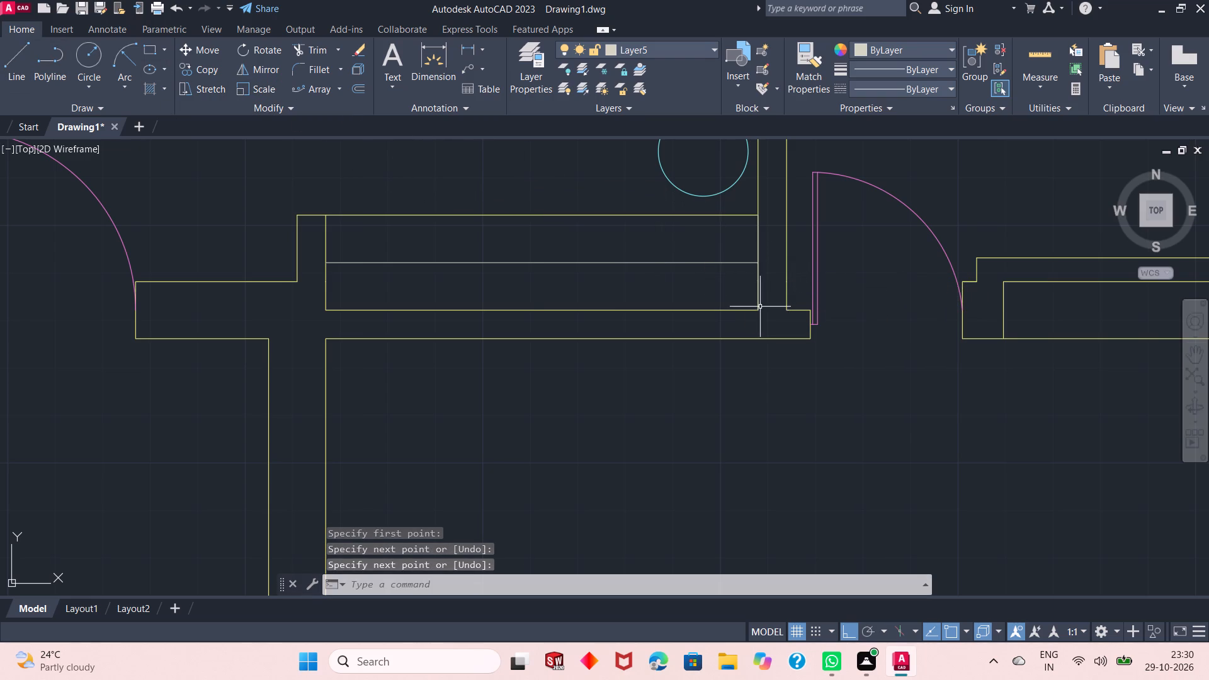
# Join the two collinear Layer5 segments along the recess's east edge into one line.
pyautogui.click(756, 292)
pyautogui.click(759, 244)
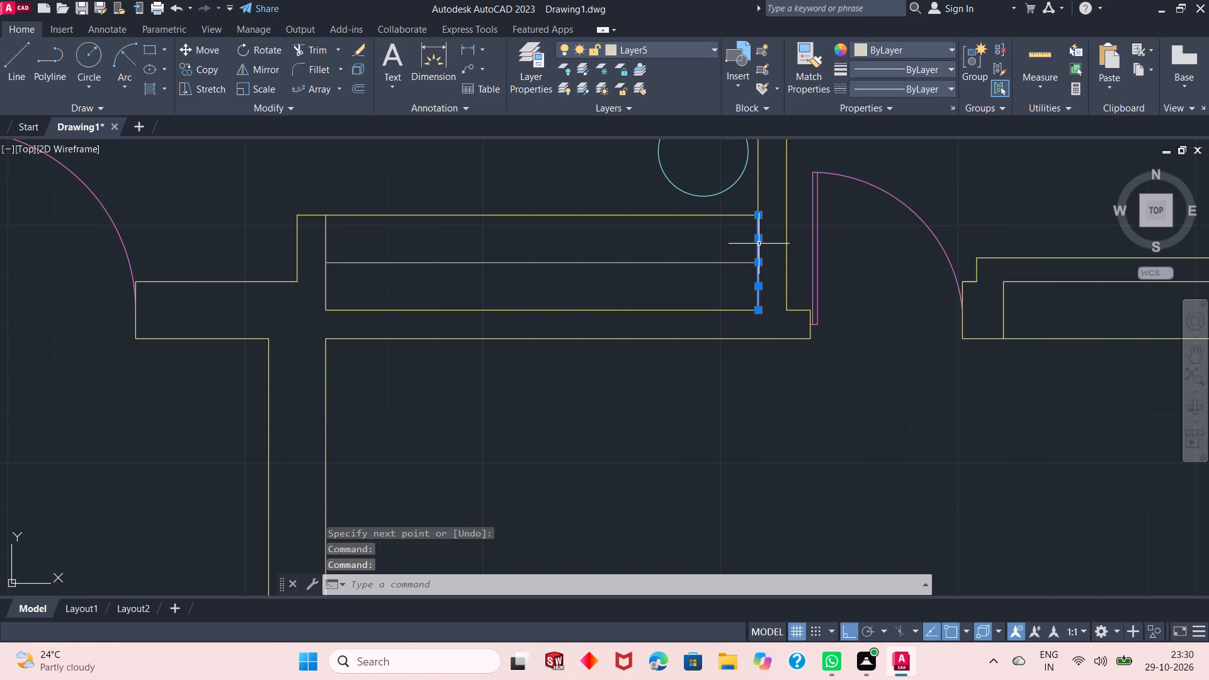
pyautogui.press('j')
pyautogui.press('Return')
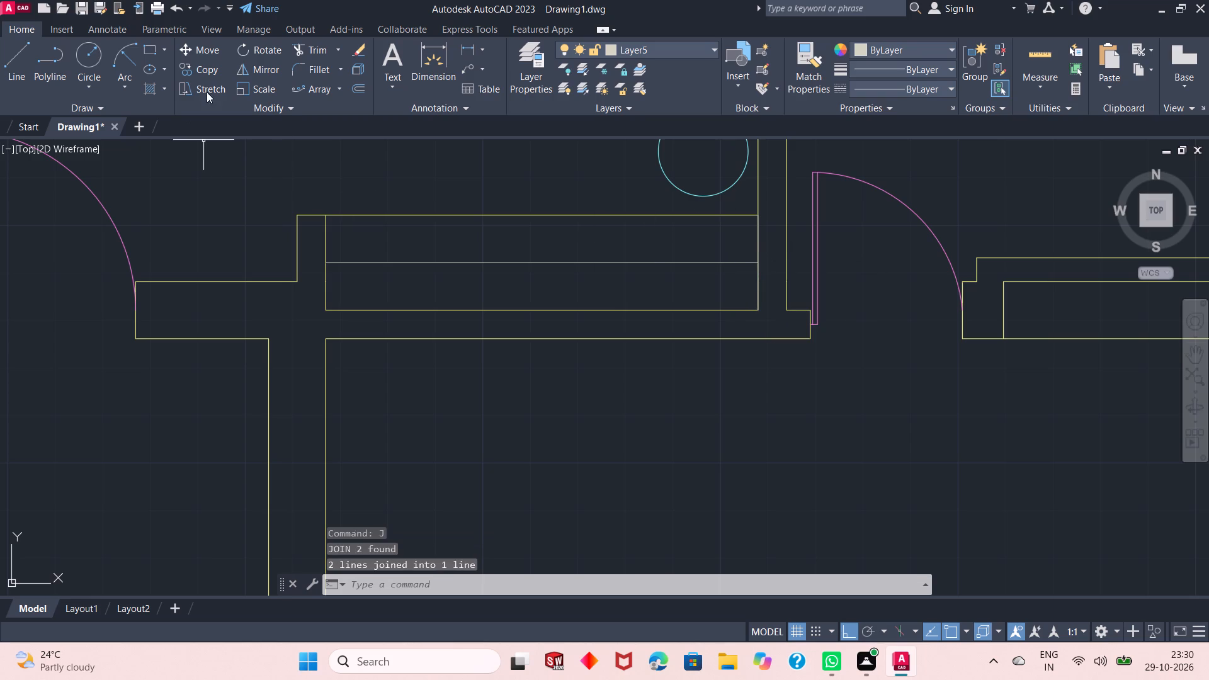
# Path-array the recess's east-edge line along its horizontal midline, spacing the copies 10" apart.
pyautogui.click(317, 85)
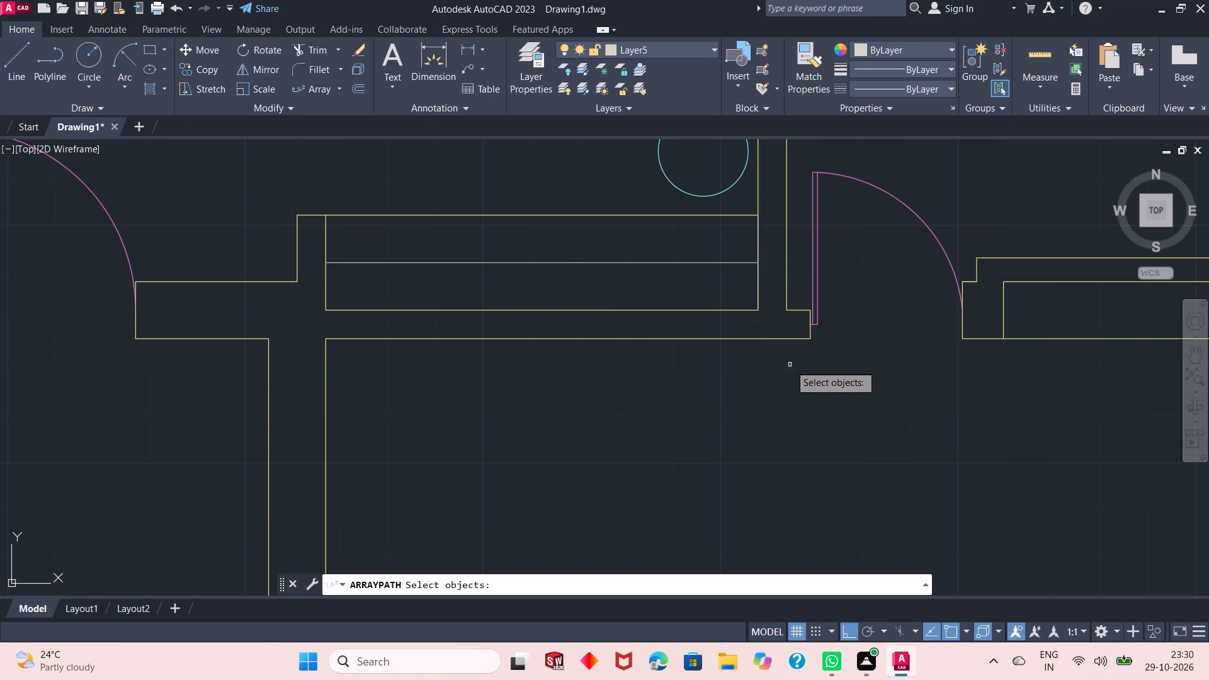
pyautogui.click(759, 275)
pyautogui.press('space')
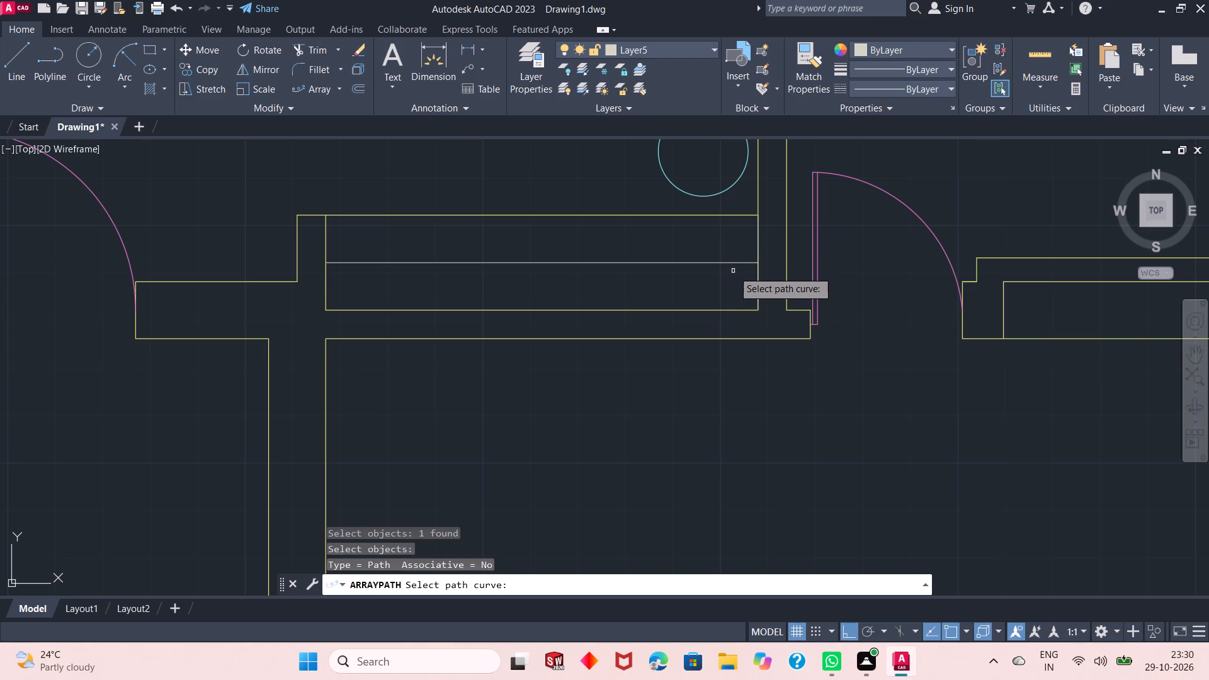
pyautogui.click(719, 260)
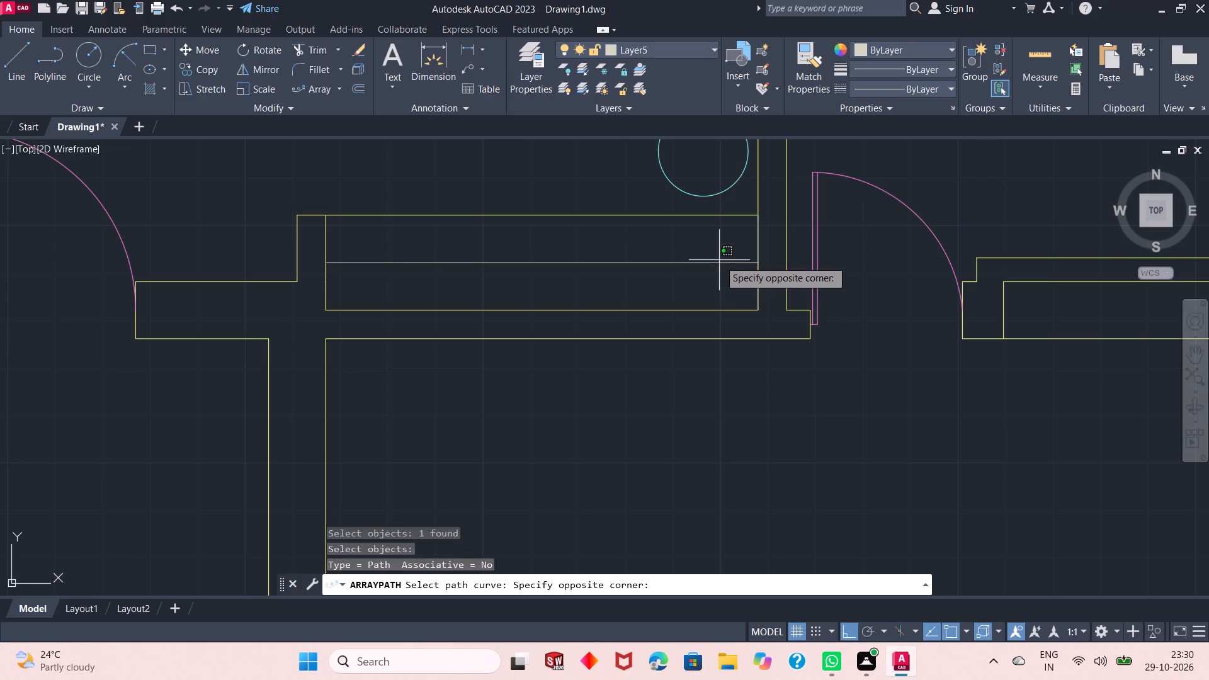
pyautogui.click(702, 272)
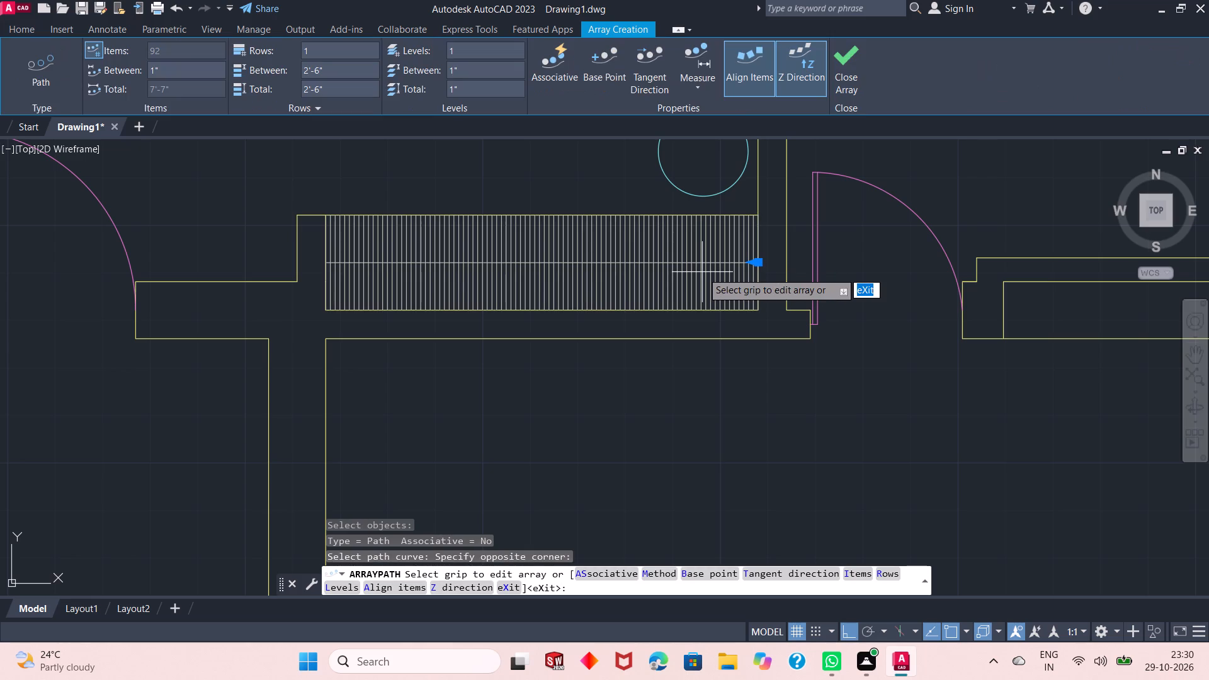
pyautogui.doubleClick(178, 69)
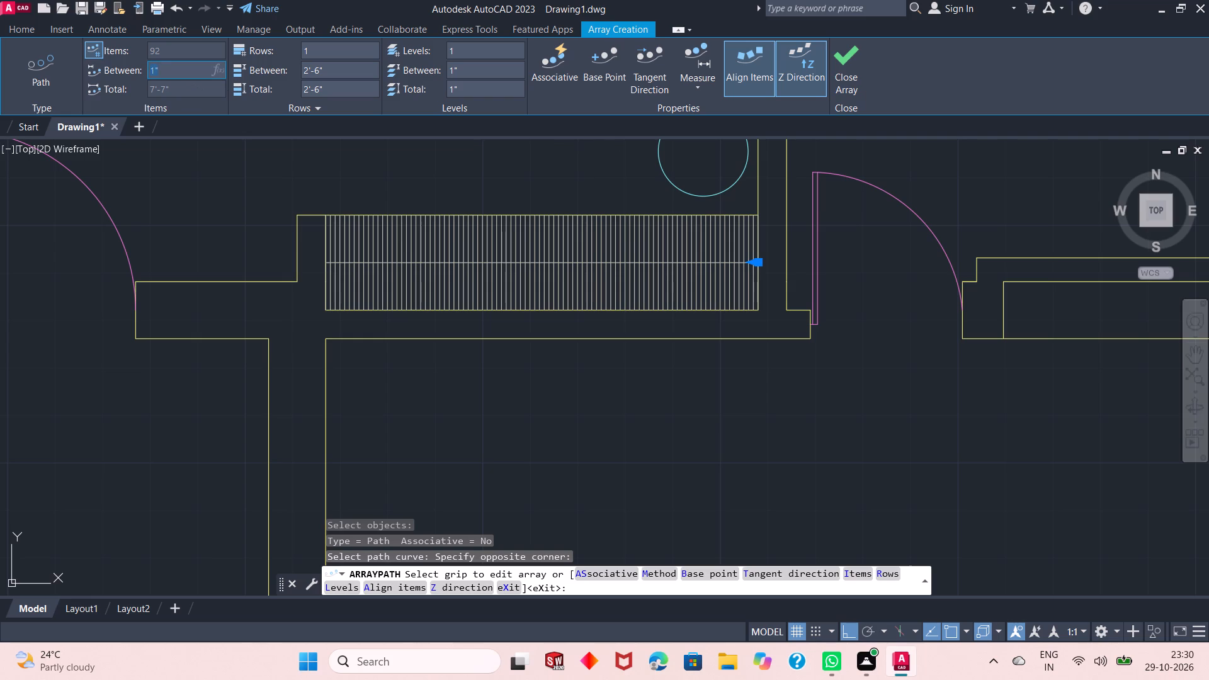
pyautogui.write('10')
pyautogui.hotkey('shift', '"')
pyautogui.press('Return')
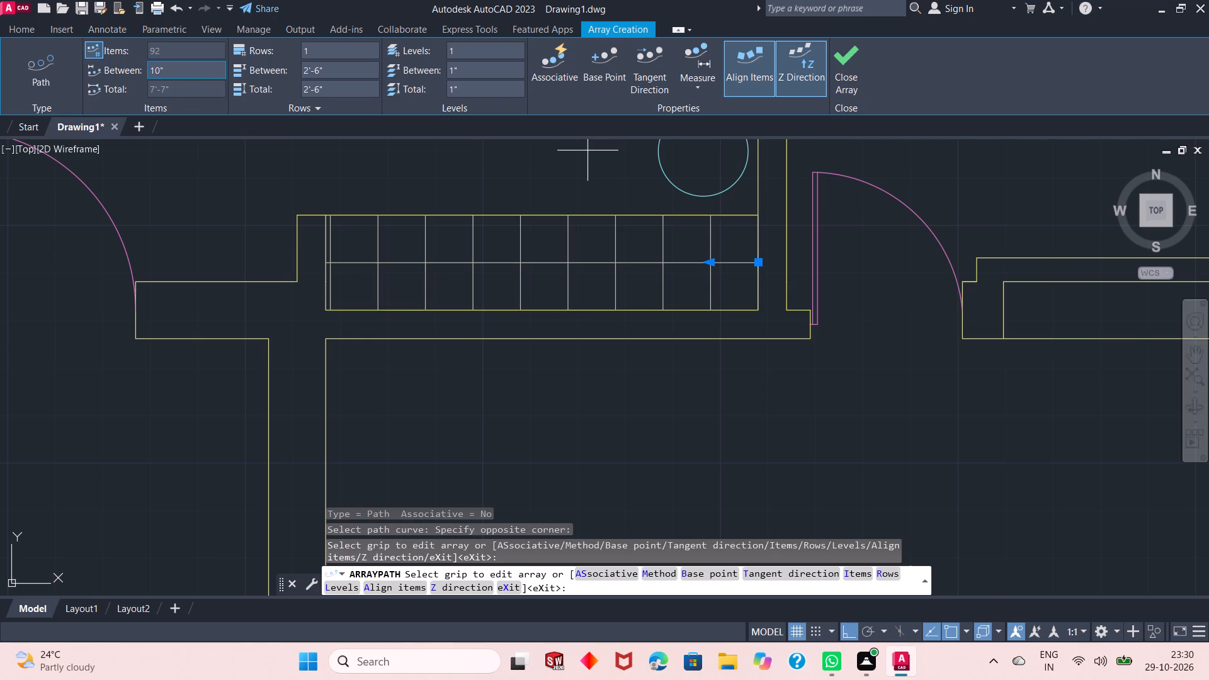
pyautogui.press('space')
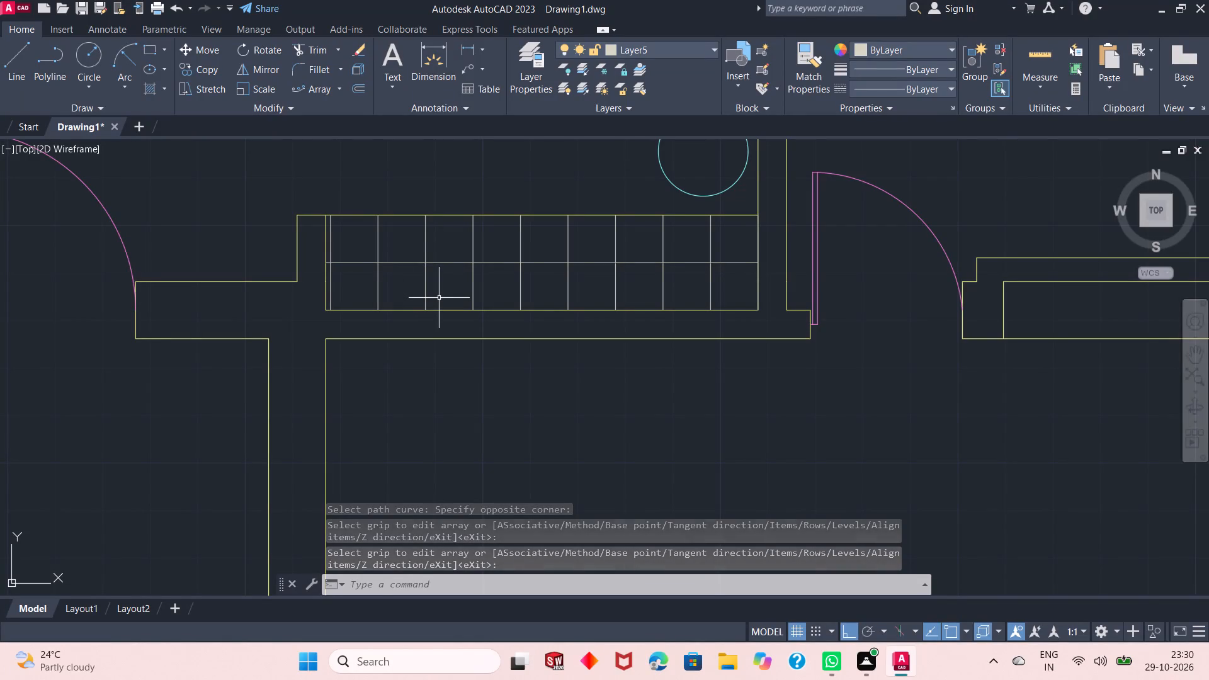
# Copy the northwest bathroom's toilet and washbasin twice to the open area about 45' east, one set south of the other.
pyautogui.keyDown('ctrl'); pyautogui.scroll(-3, 497, 371); pyautogui.keyUp('ctrl')
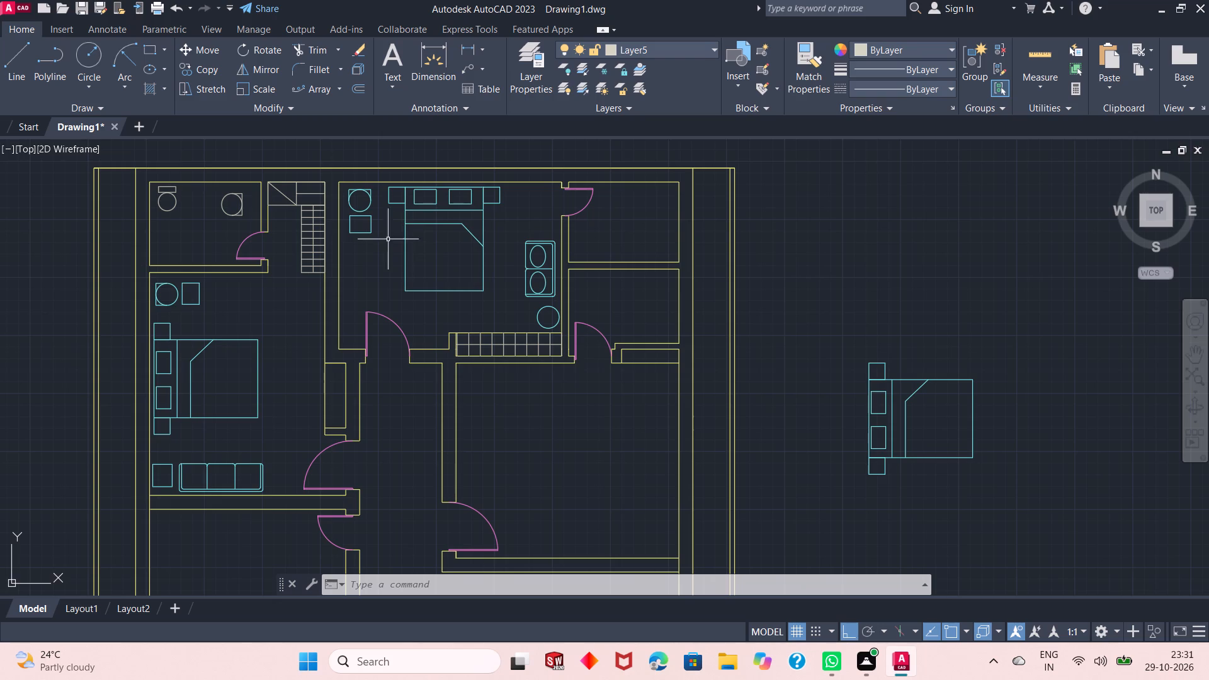
pyautogui.keyDown('ctrl'); pyautogui.scroll(3, 190, 194); pyautogui.keyUp('ctrl')
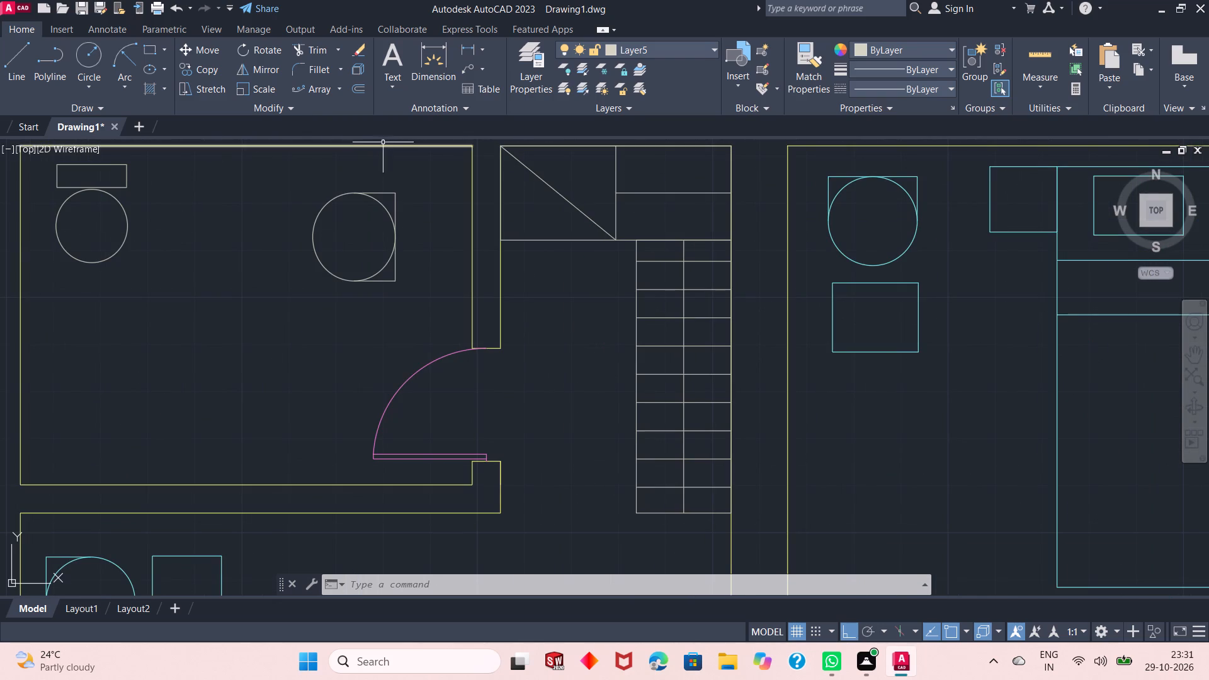
pyautogui.click(423, 154)
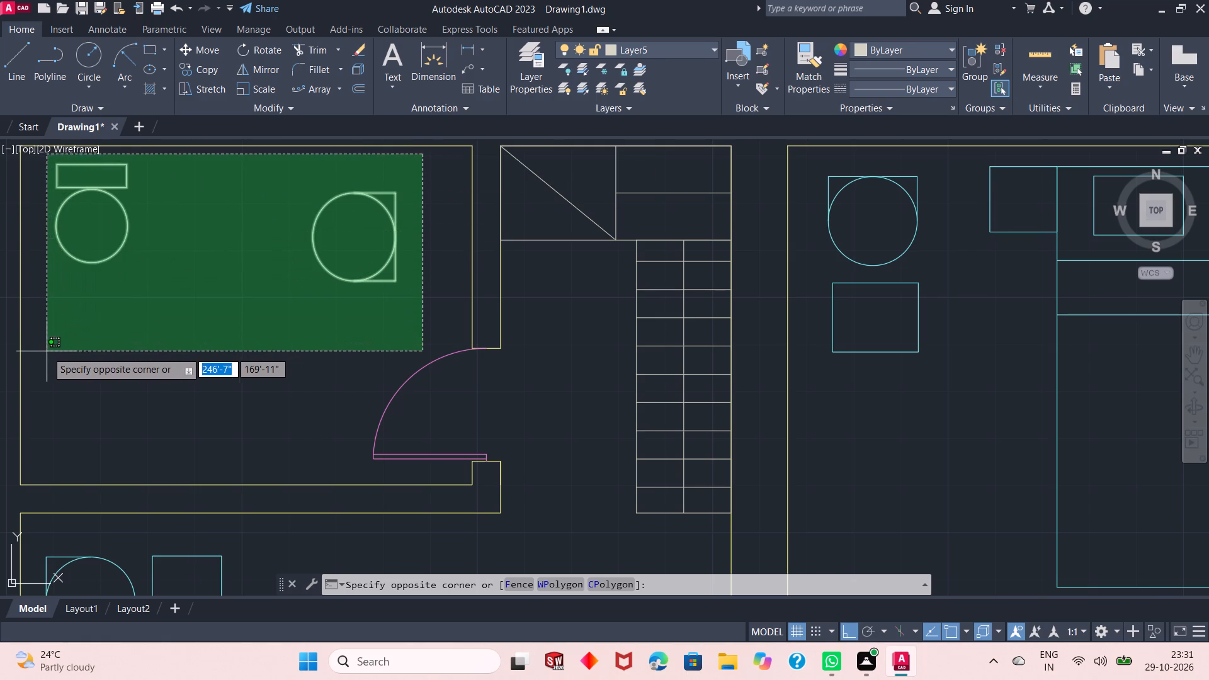
pyautogui.click(47, 351)
pyautogui.click(193, 73)
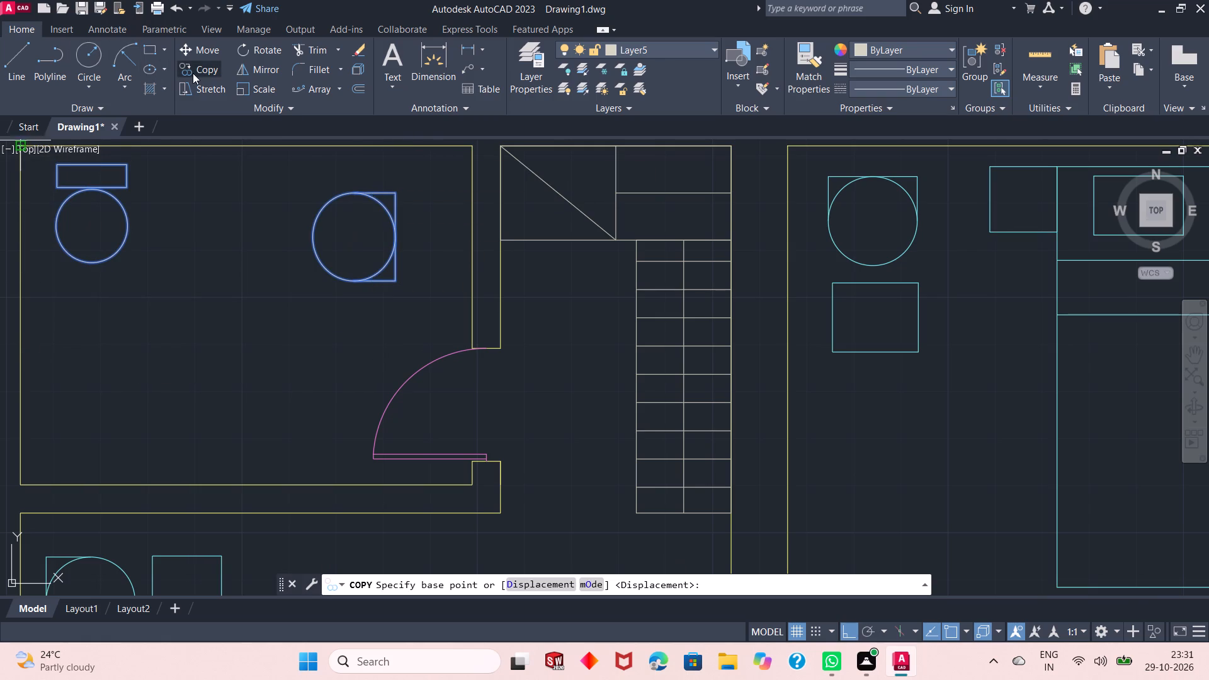
pyautogui.moveTo(90, 230); pyautogui.dragTo(147, 247)
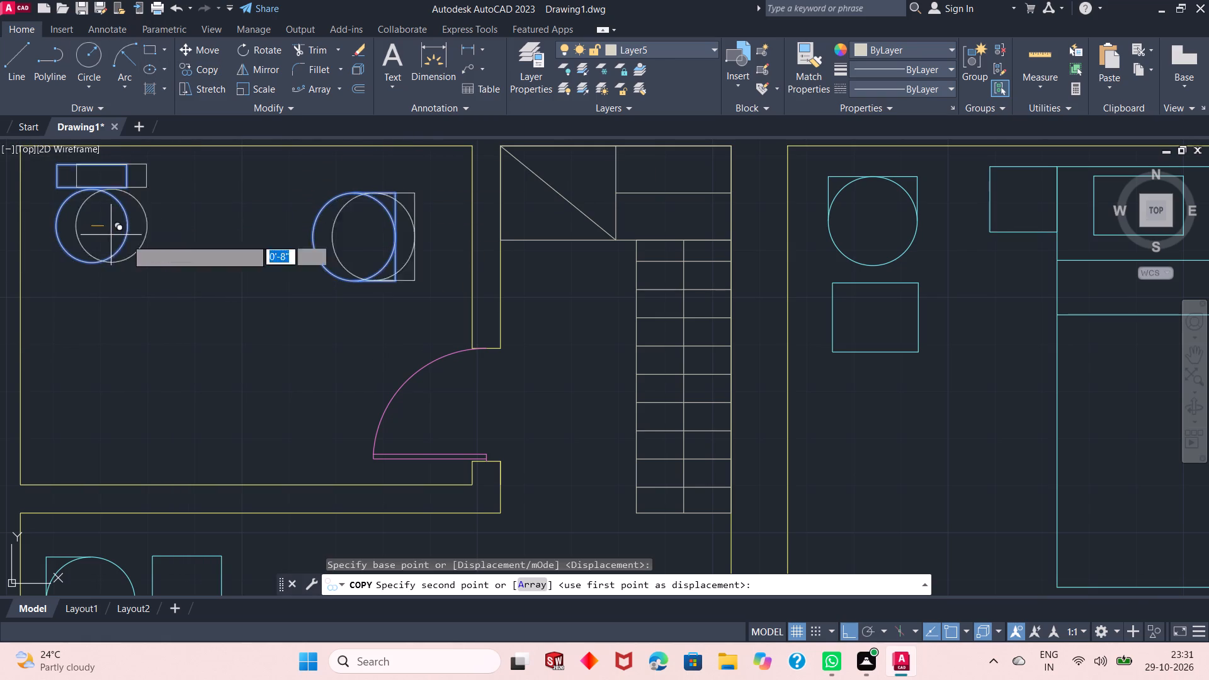
pyautogui.moveTo(147, 247); pyautogui.dragTo(157, 257)
pyautogui.keyDown('ctrl'); pyautogui.scroll(-3, 157, 257); pyautogui.keyUp('ctrl')
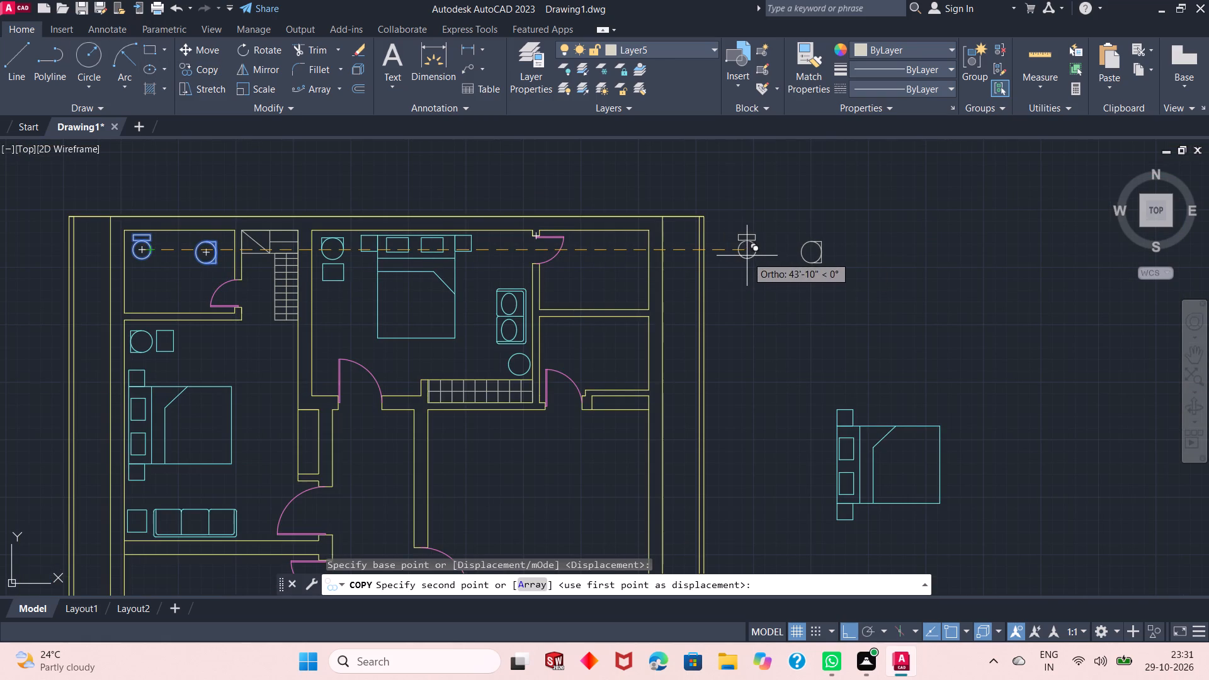
pyautogui.click(761, 251)
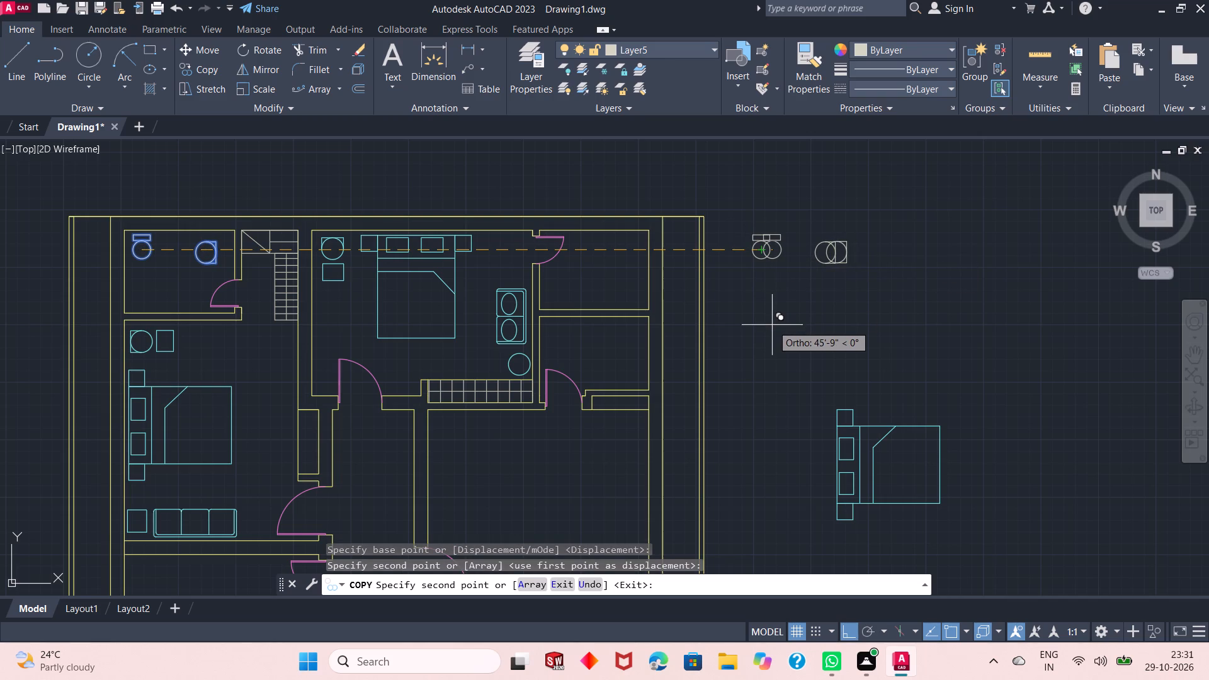
pyautogui.press('F8')
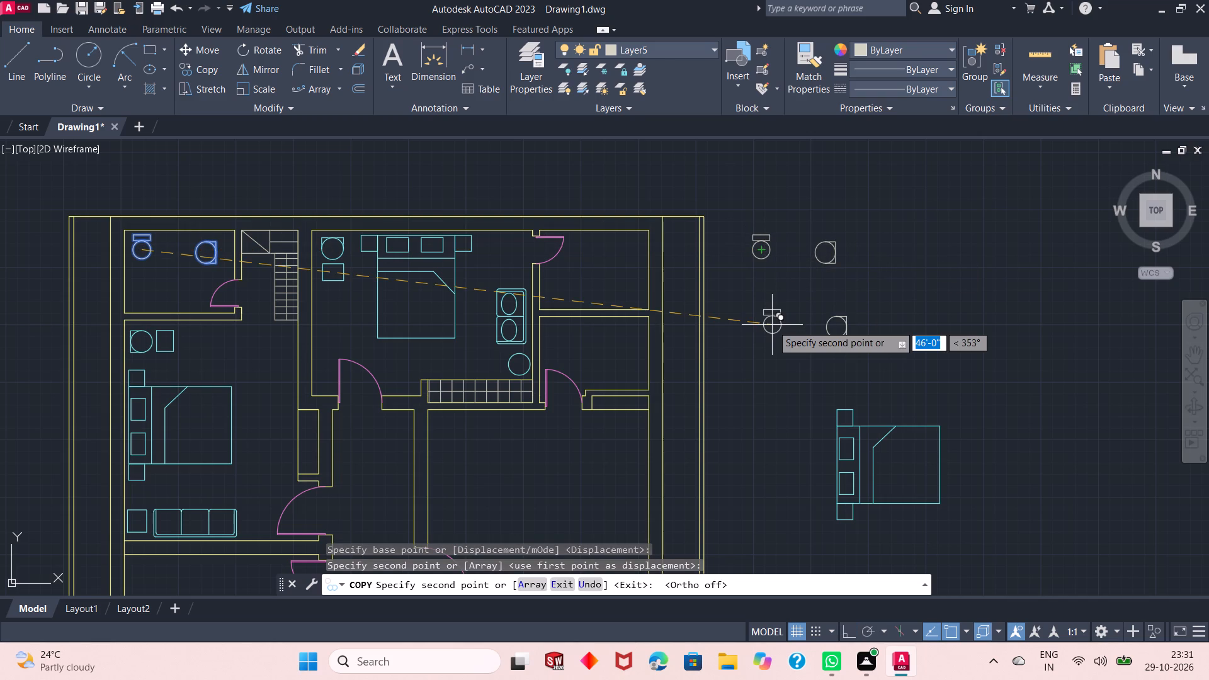
pyautogui.click(764, 315)
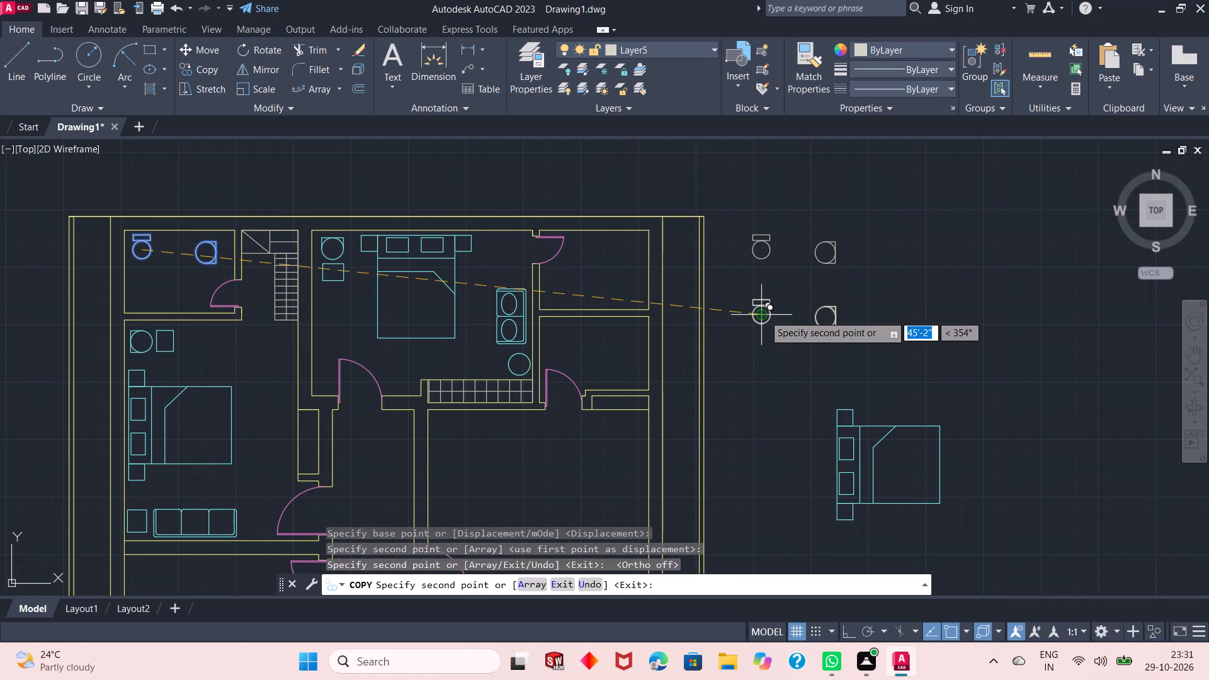
pyautogui.press('Return')
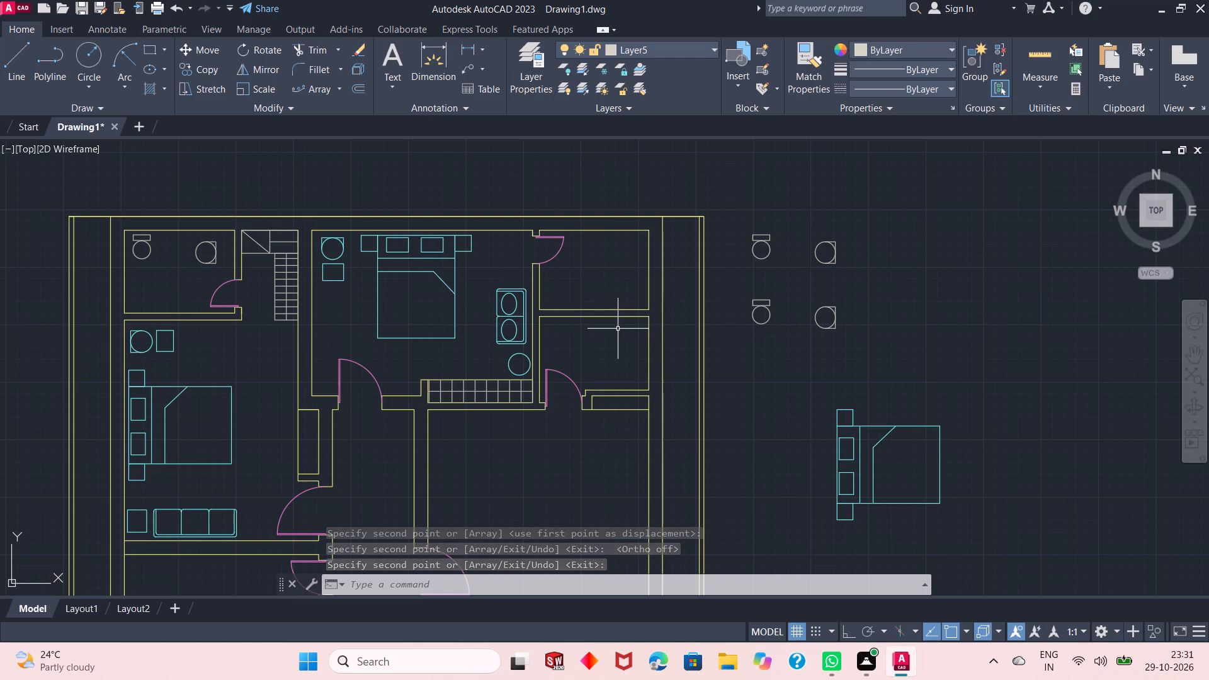
# Rotate the northern toilet copy outside the plan 180° about its bowl centre so the tank faces south.
pyautogui.keyDown('ctrl'); pyautogui.scroll(1, 610, 300); pyautogui.keyUp('ctrl')
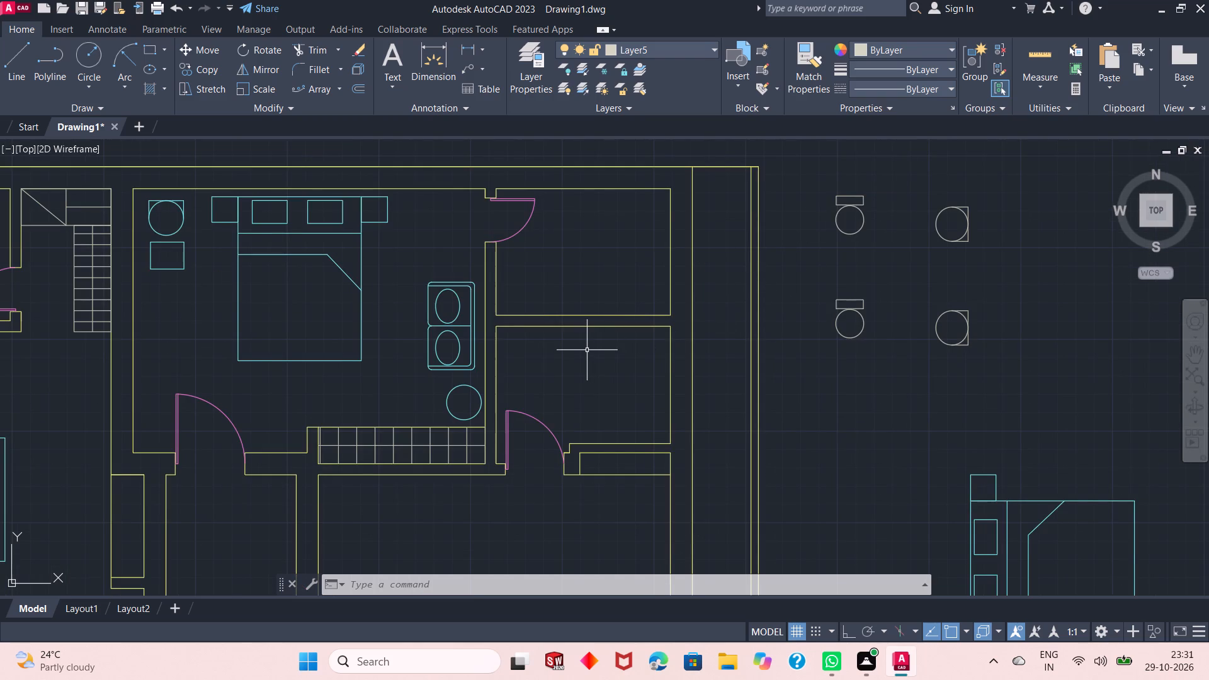
pyautogui.keyDown('ctrl'); pyautogui.scroll(2, 587, 350); pyautogui.keyUp('ctrl')
pyautogui.keyDown('ctrl'); pyautogui.scroll(-1, 587, 350); pyautogui.keyUp('ctrl')
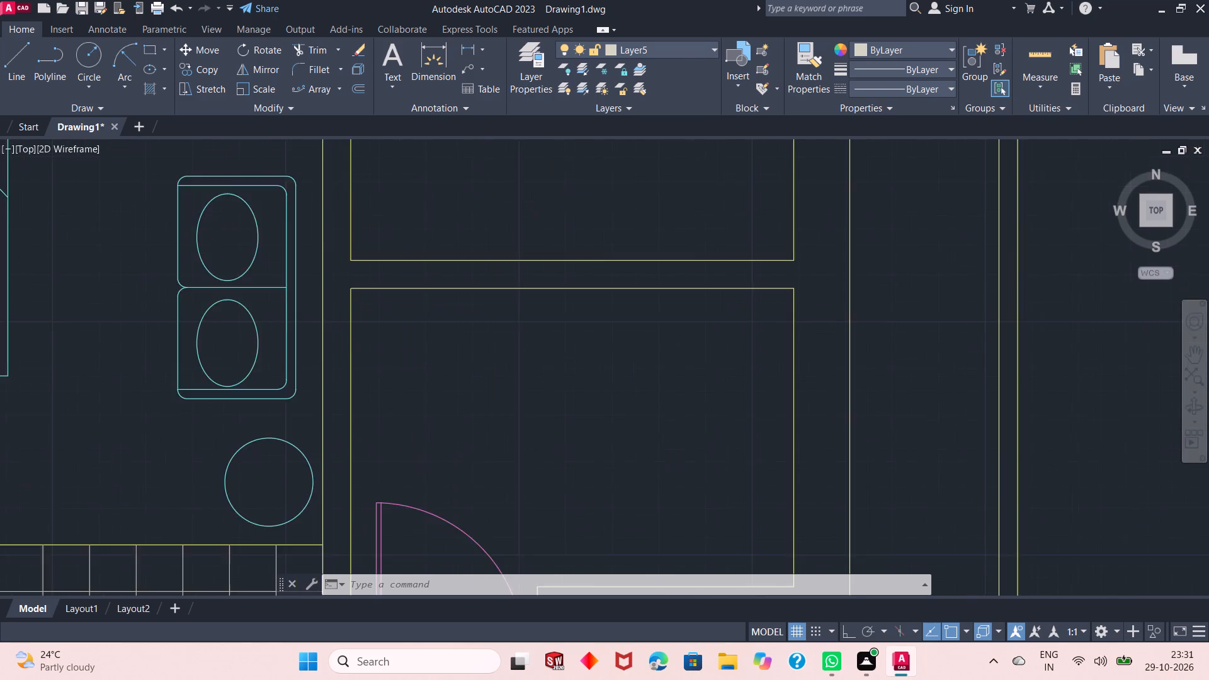
pyautogui.keyDown('ctrl'); pyautogui.scroll(-1, 587, 350); pyautogui.keyUp('ctrl')
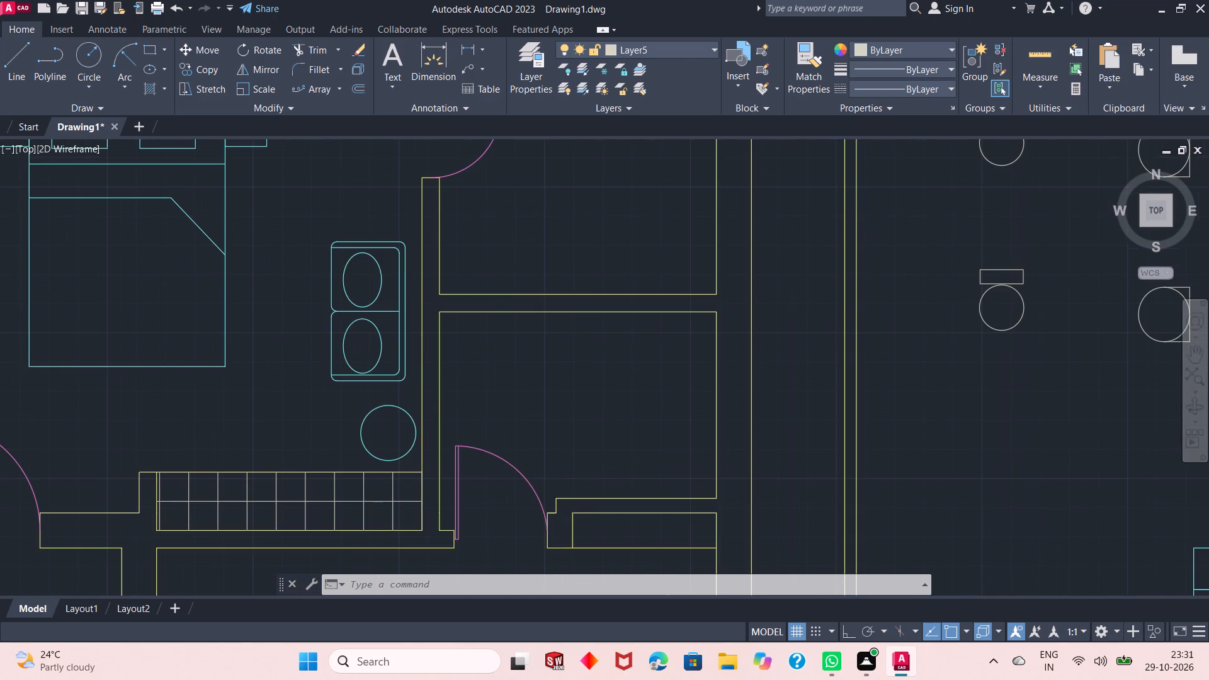
pyautogui.scroll(1, 546, 247)
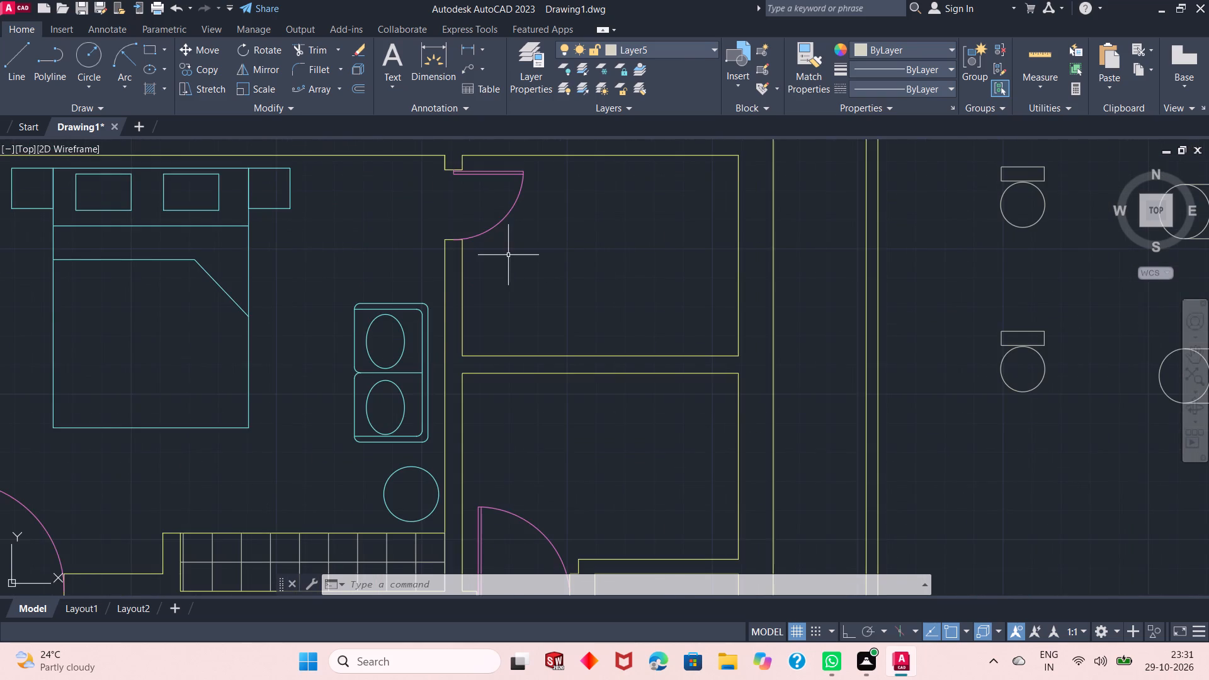
pyautogui.scroll(-1, 508, 256)
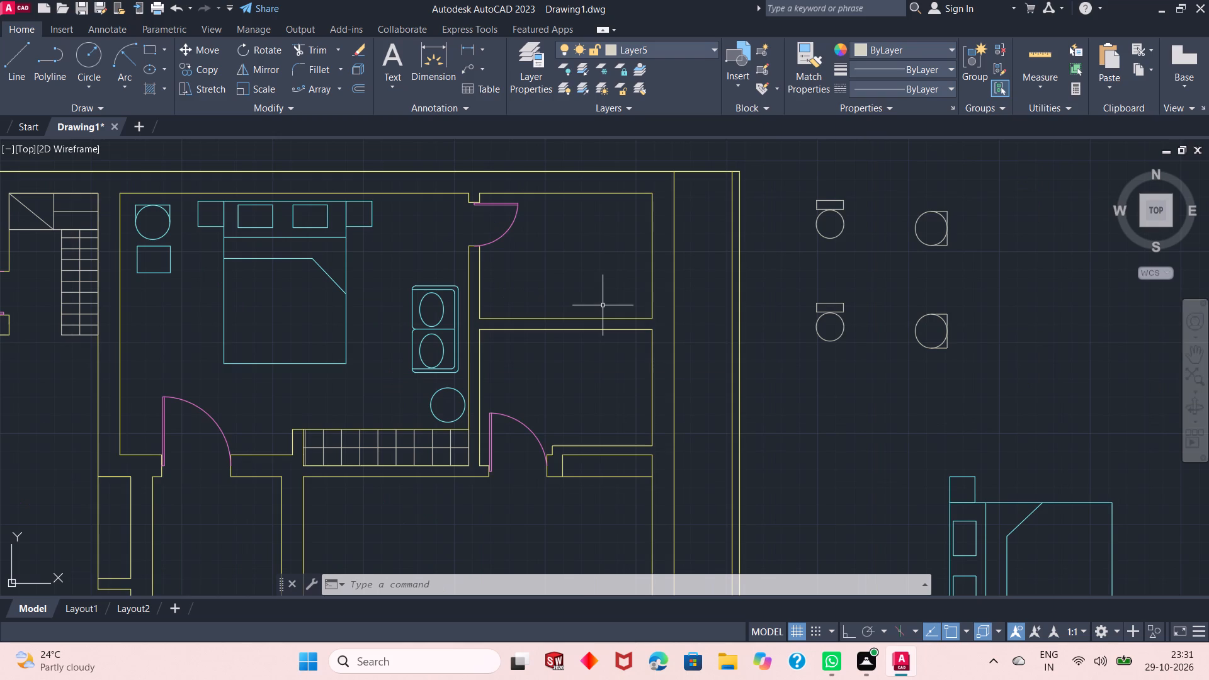
pyautogui.click(875, 186)
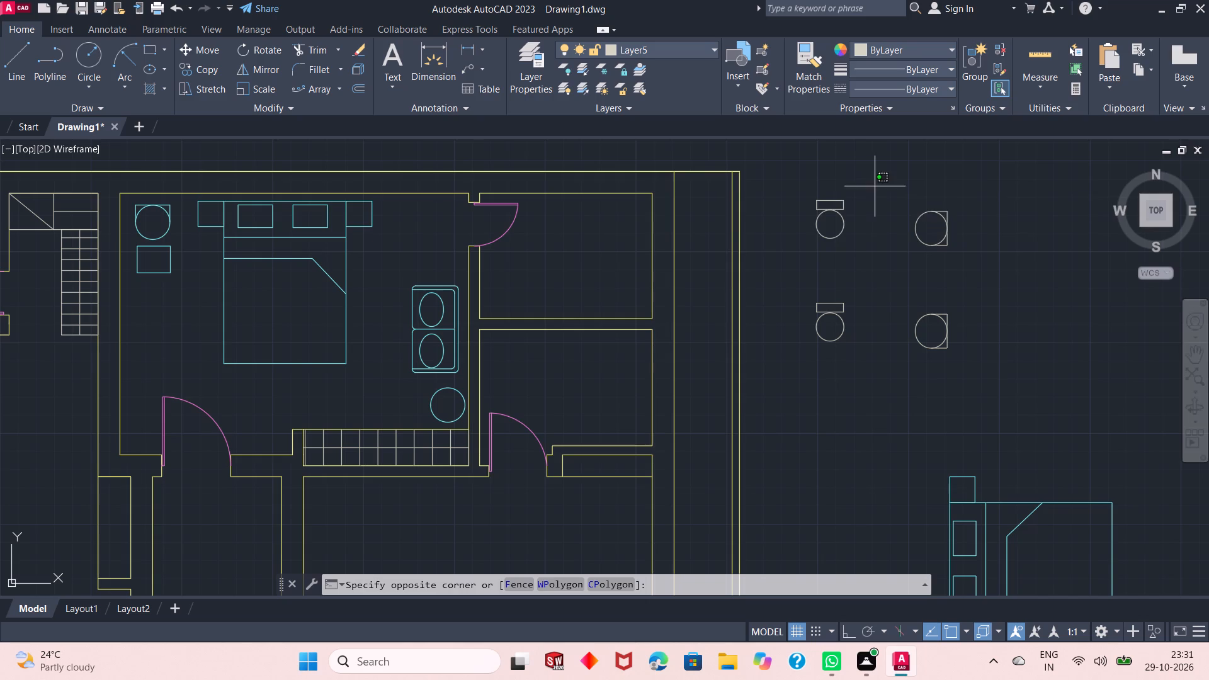
pyautogui.click(795, 259)
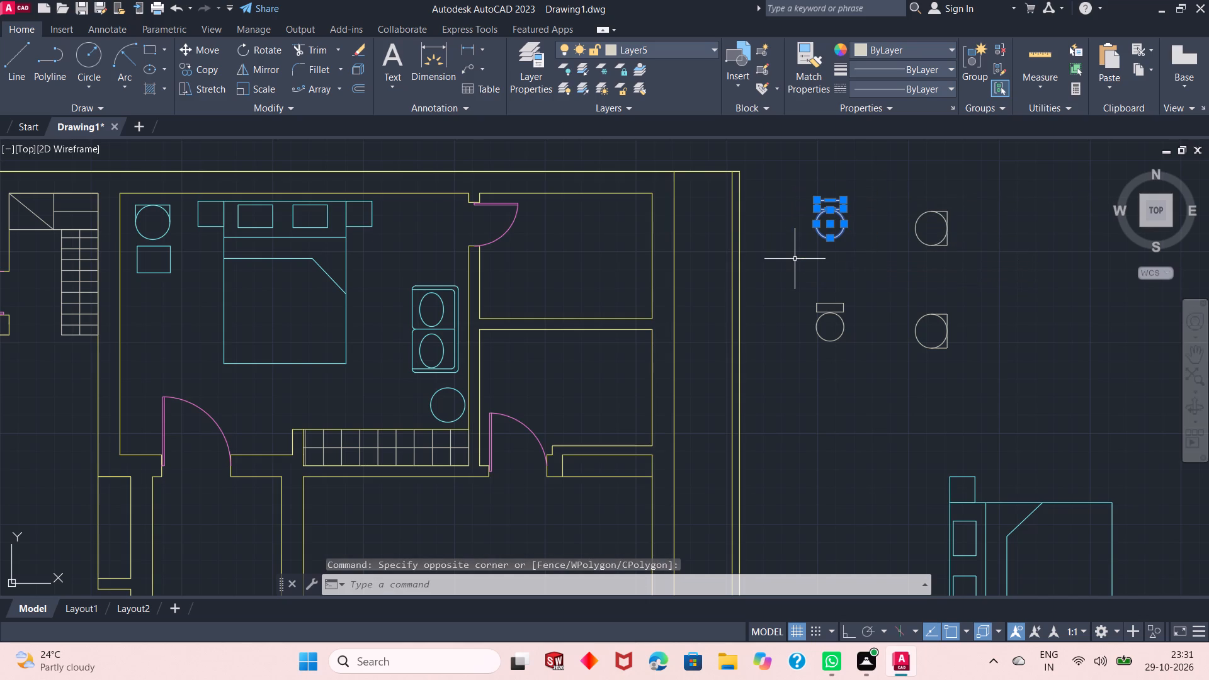
pyautogui.click(261, 57)
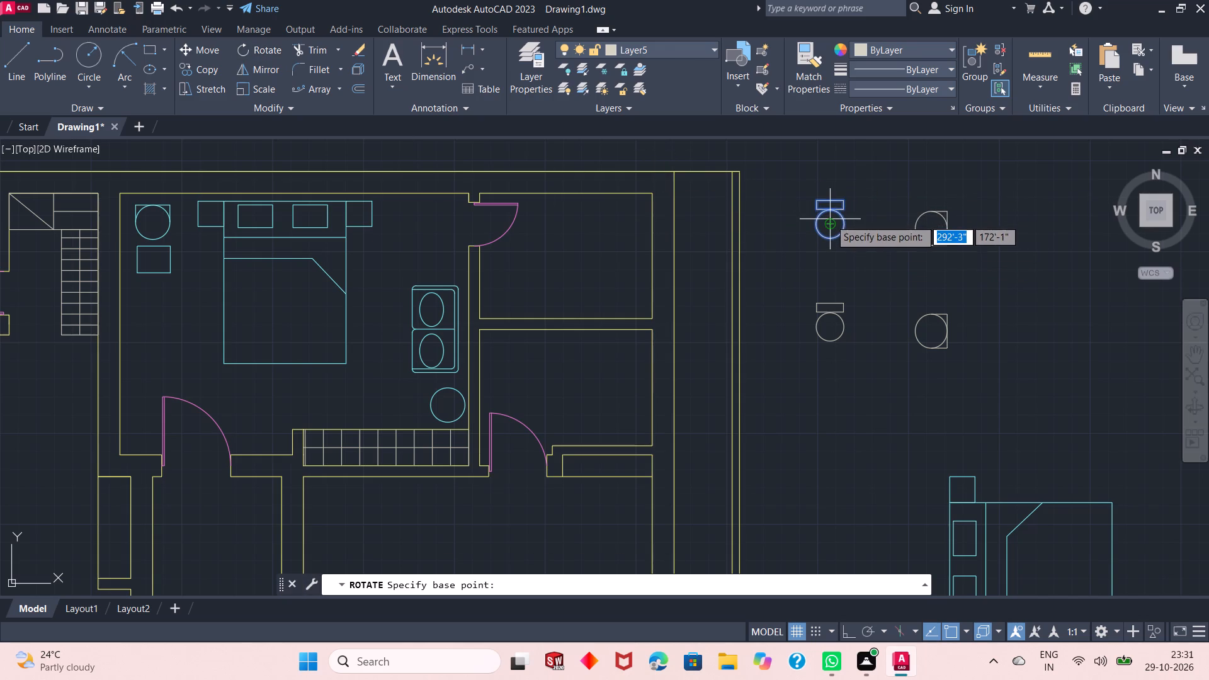
pyautogui.moveTo(830, 219); pyautogui.dragTo(798, 219)
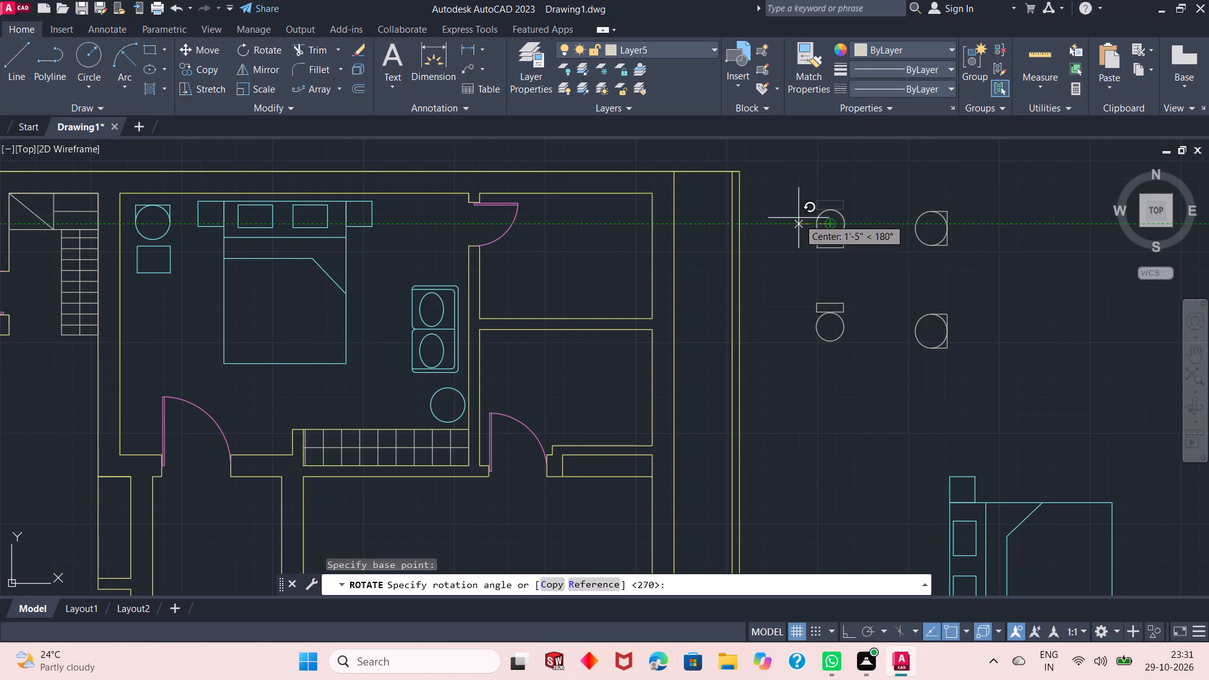
pyautogui.moveTo(798, 219); pyautogui.dragTo(797, 229)
pyautogui.click(797, 229)
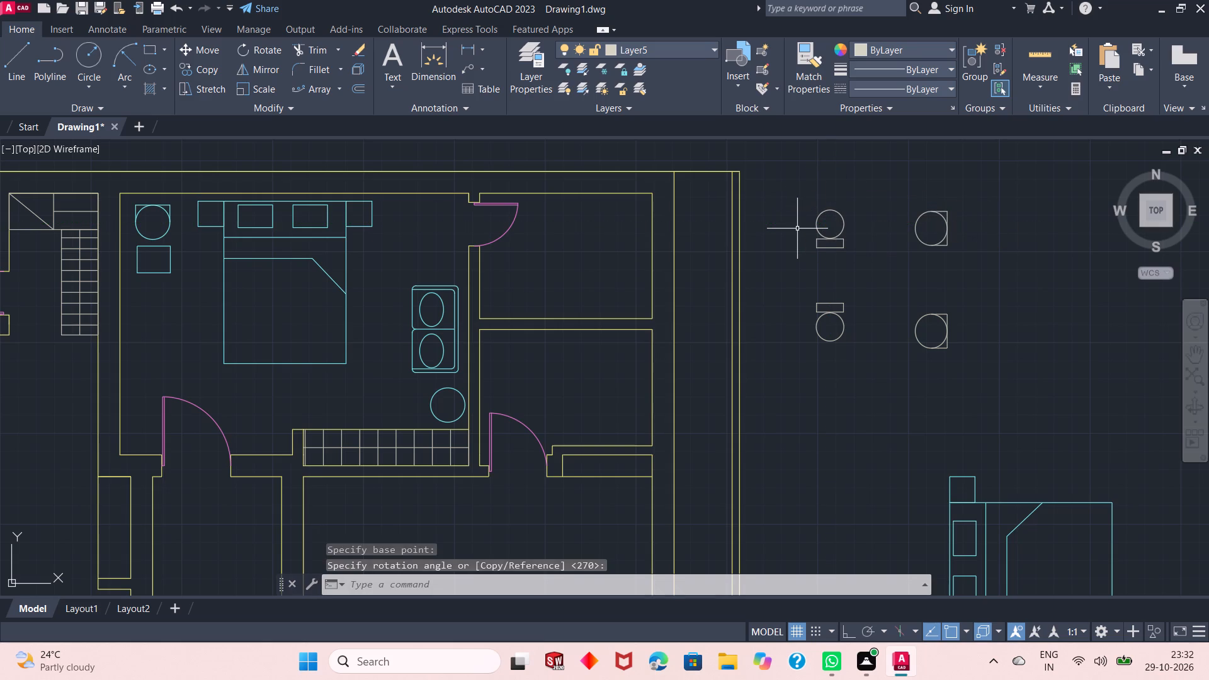
# With Ortho on, rotate the northern washbasin copy 180° so its flat side faces west.
pyautogui.press('F8')
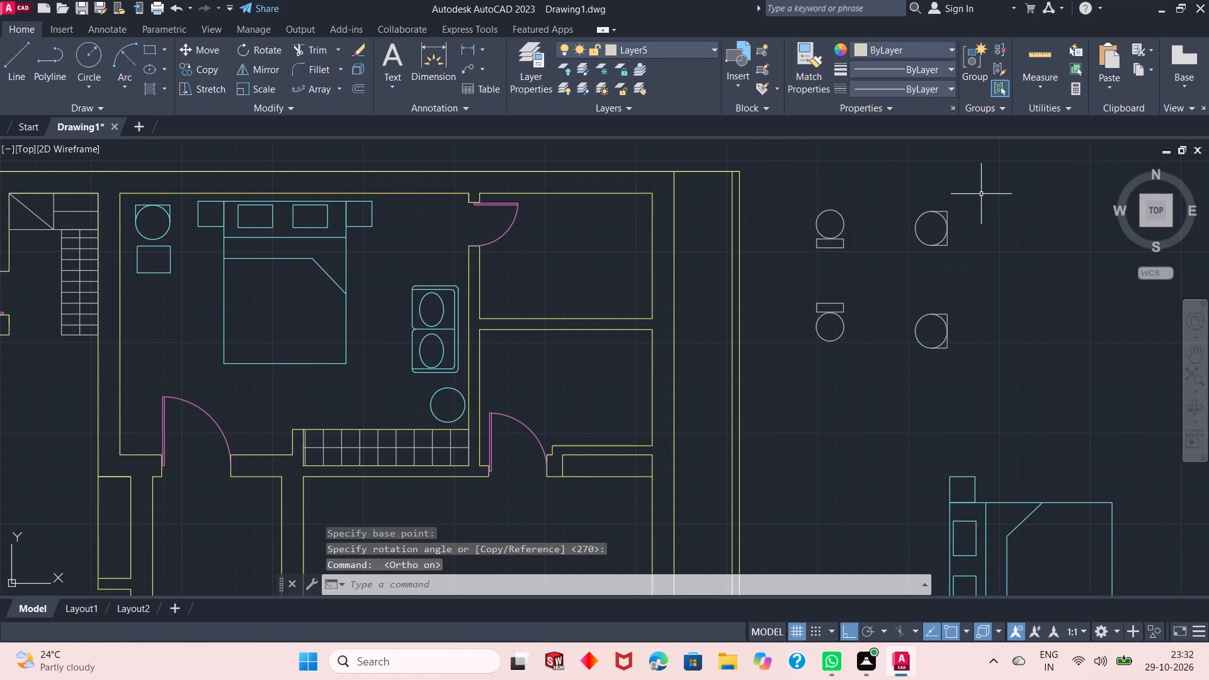
pyautogui.moveTo(982, 194); pyautogui.dragTo(912, 247)
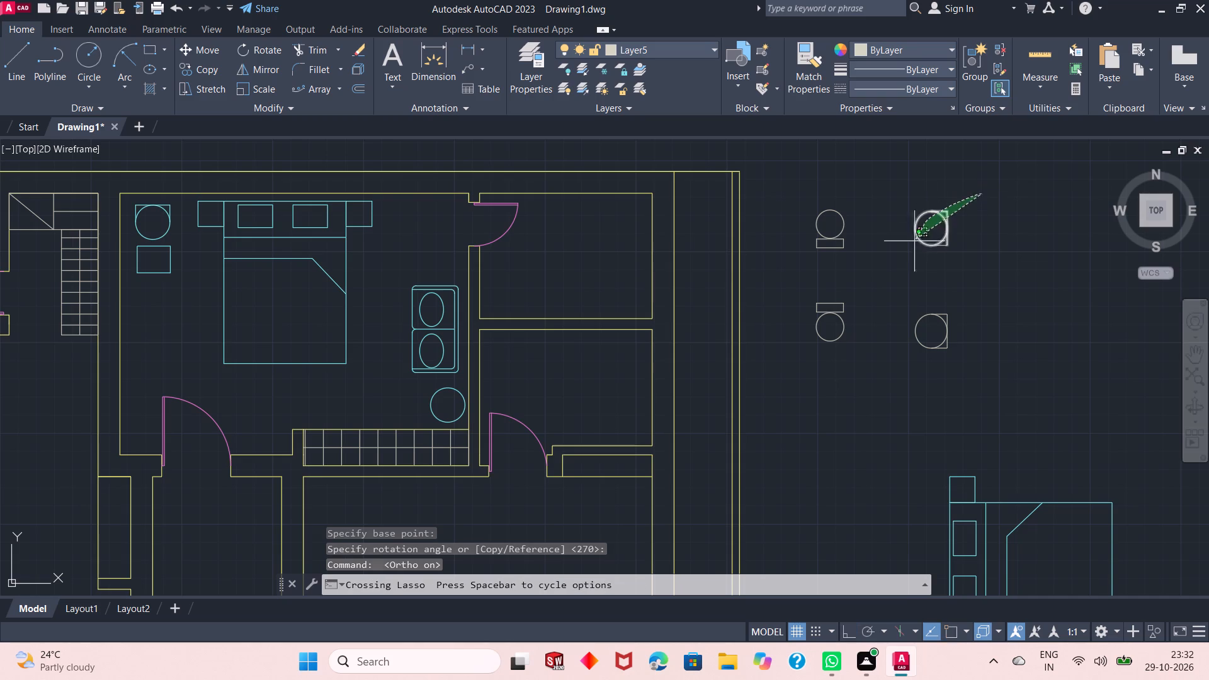
pyautogui.moveTo(912, 247); pyautogui.dragTo(946, 253)
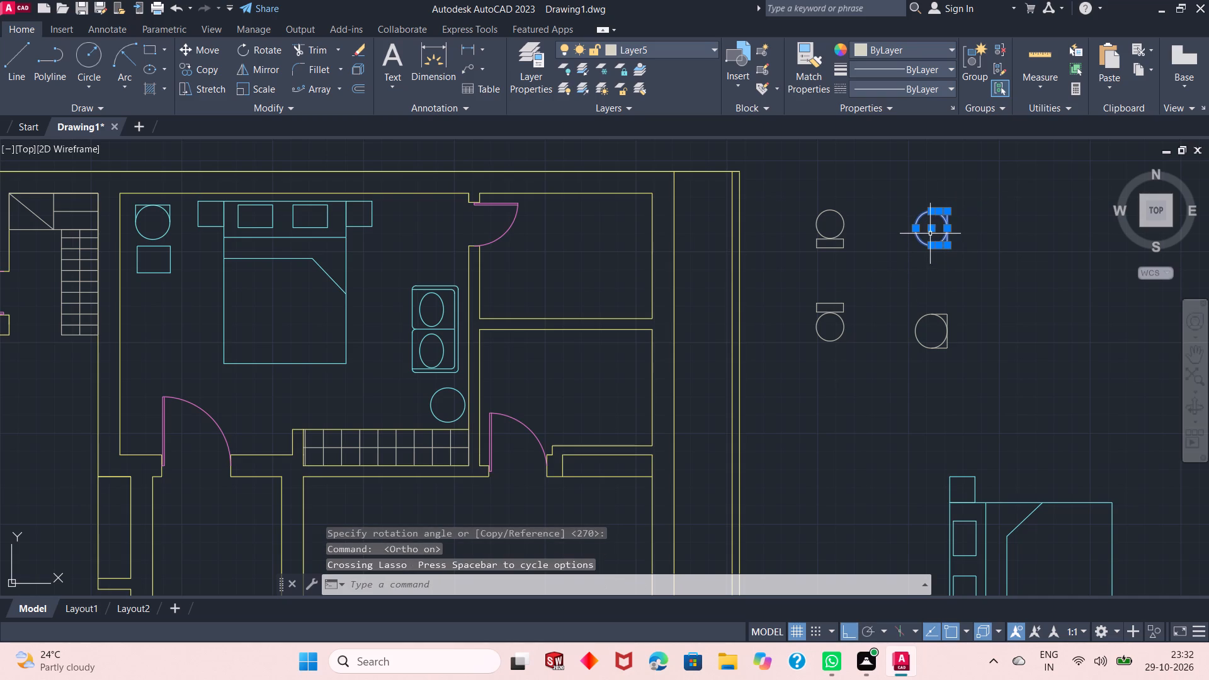
pyautogui.click(265, 48)
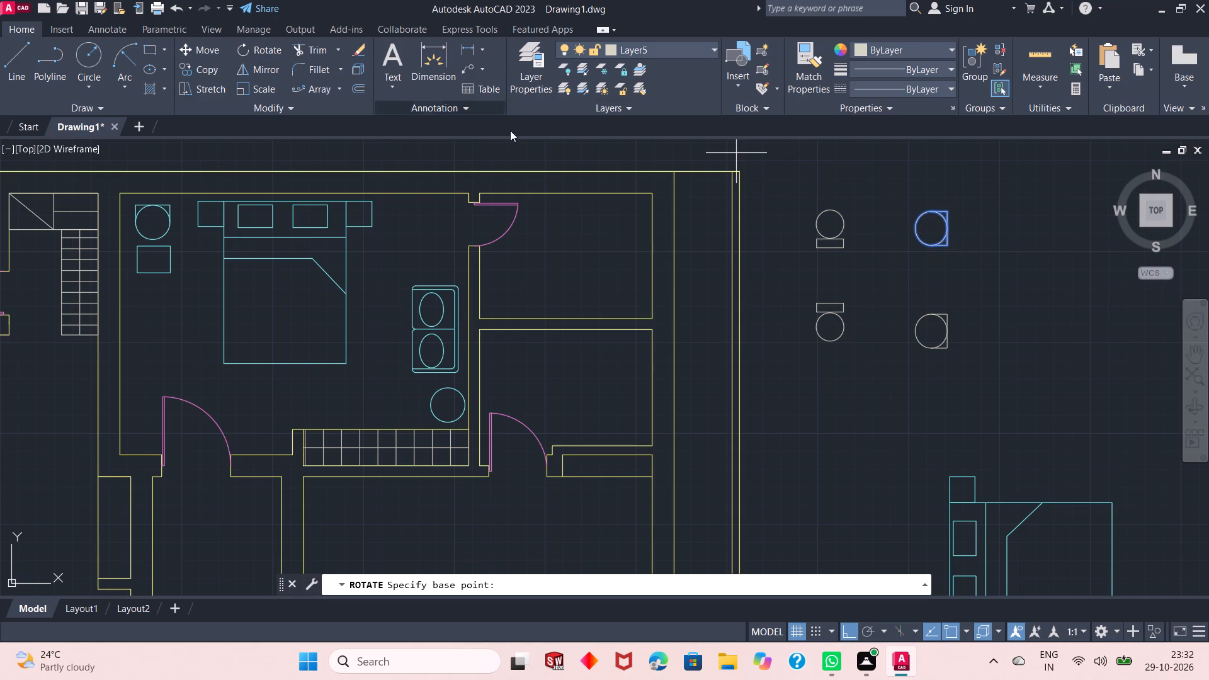
pyautogui.moveTo(933, 232); pyautogui.dragTo(885, 203)
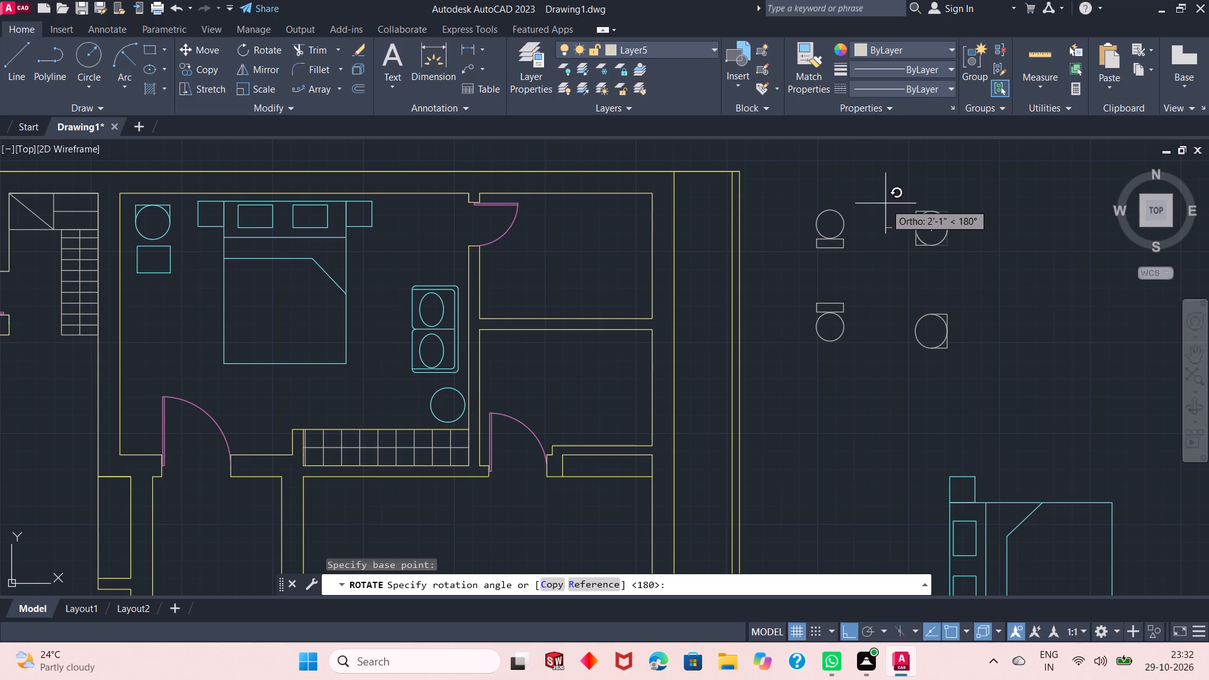
pyautogui.click(885, 203)
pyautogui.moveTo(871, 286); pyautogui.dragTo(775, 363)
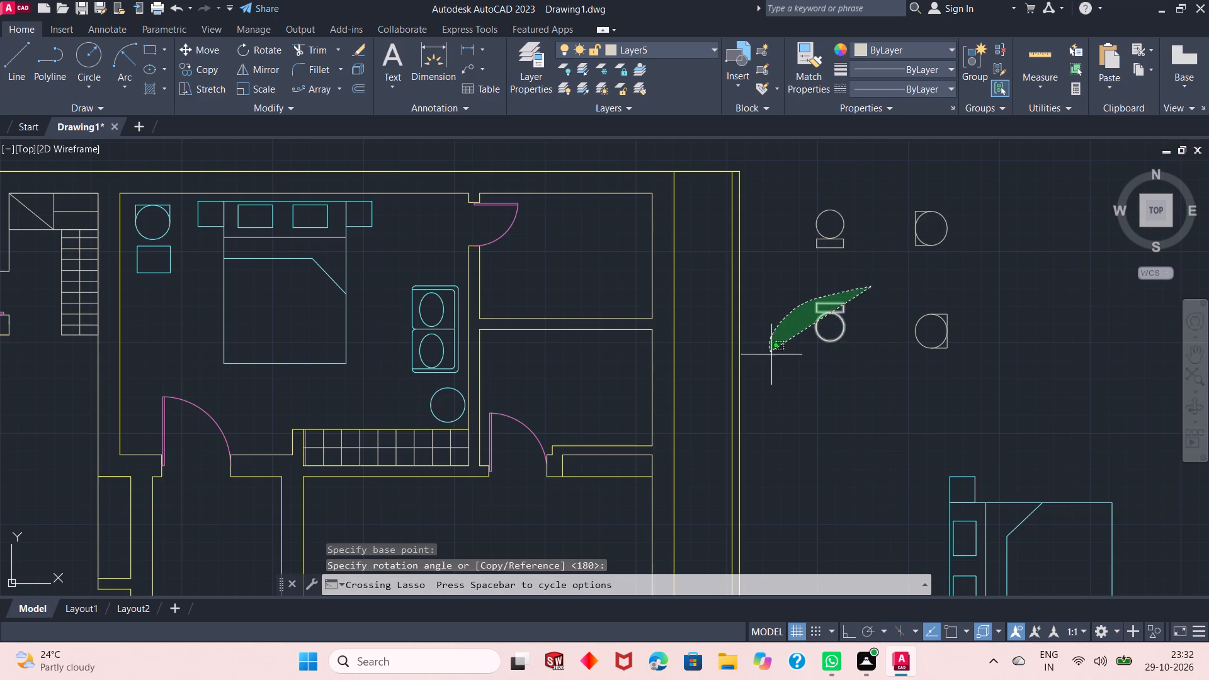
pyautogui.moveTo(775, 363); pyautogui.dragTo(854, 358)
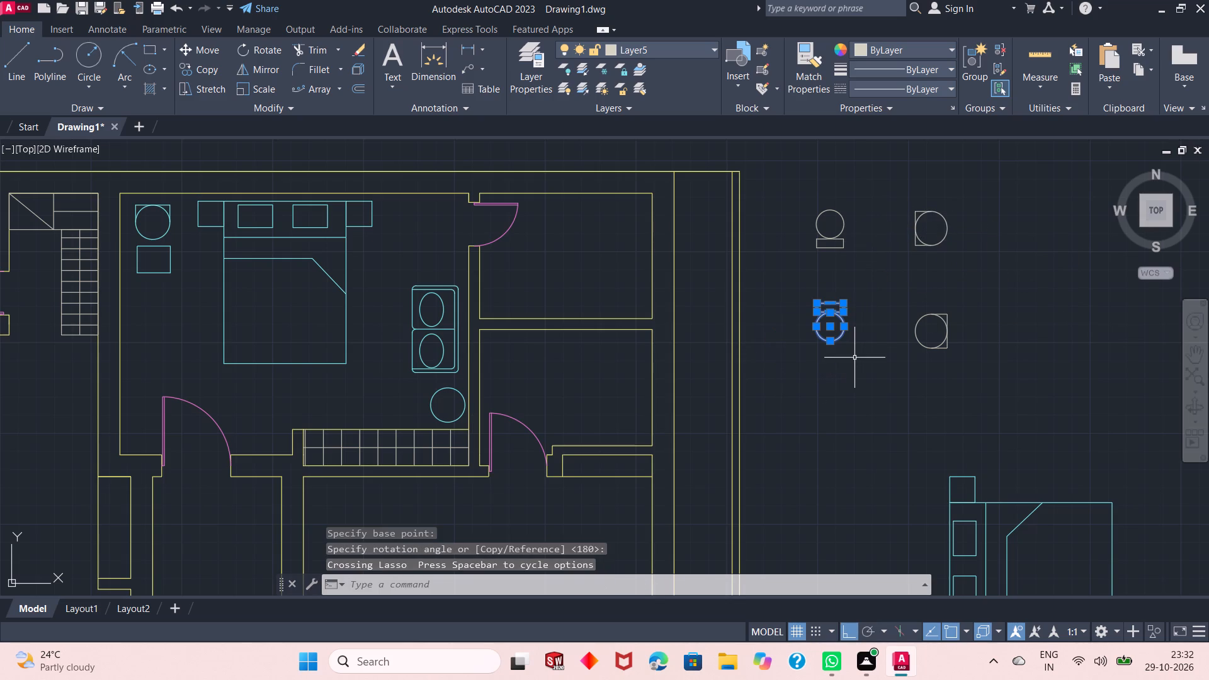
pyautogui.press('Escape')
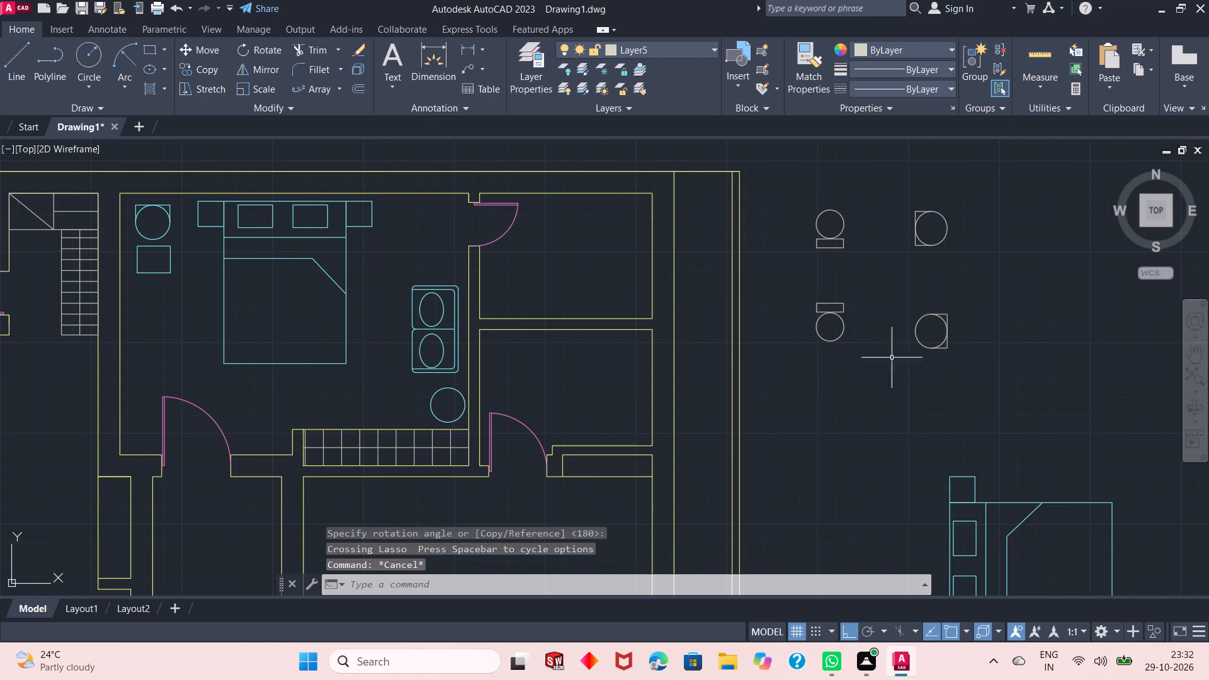
# Rotate the southern washbasin copy 180° about its bowl centre so its flat side faces west.
pyautogui.moveTo(993, 294); pyautogui.dragTo(982, 339)
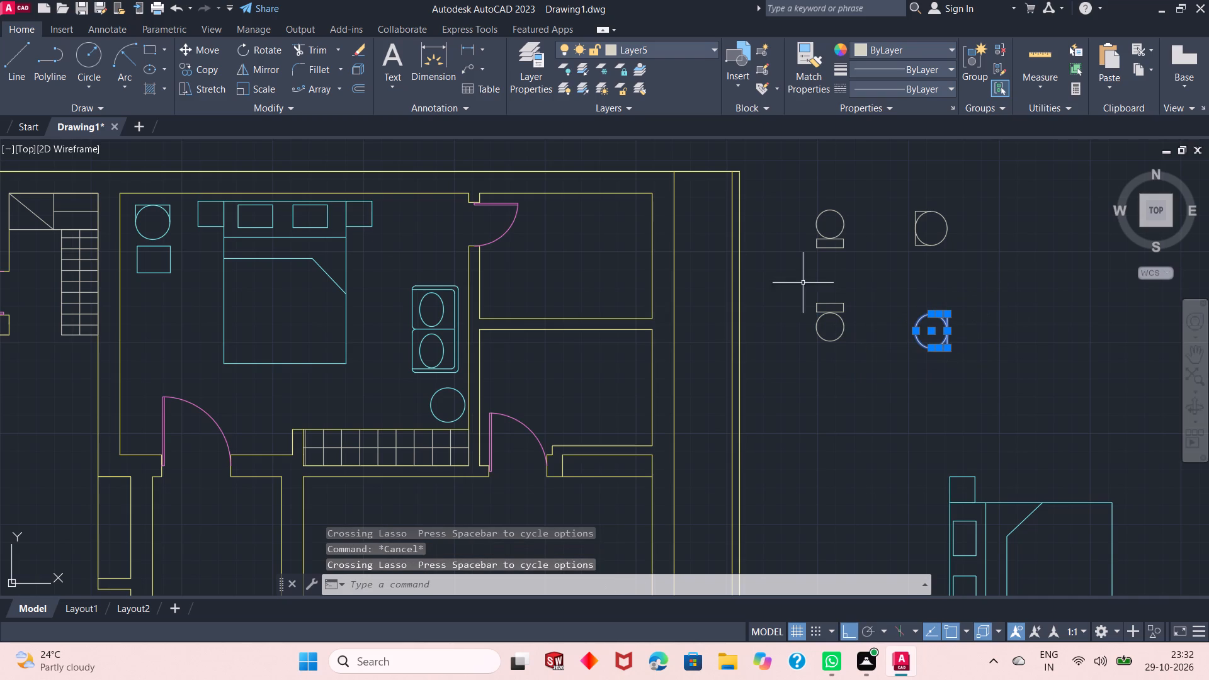
pyautogui.press('space')
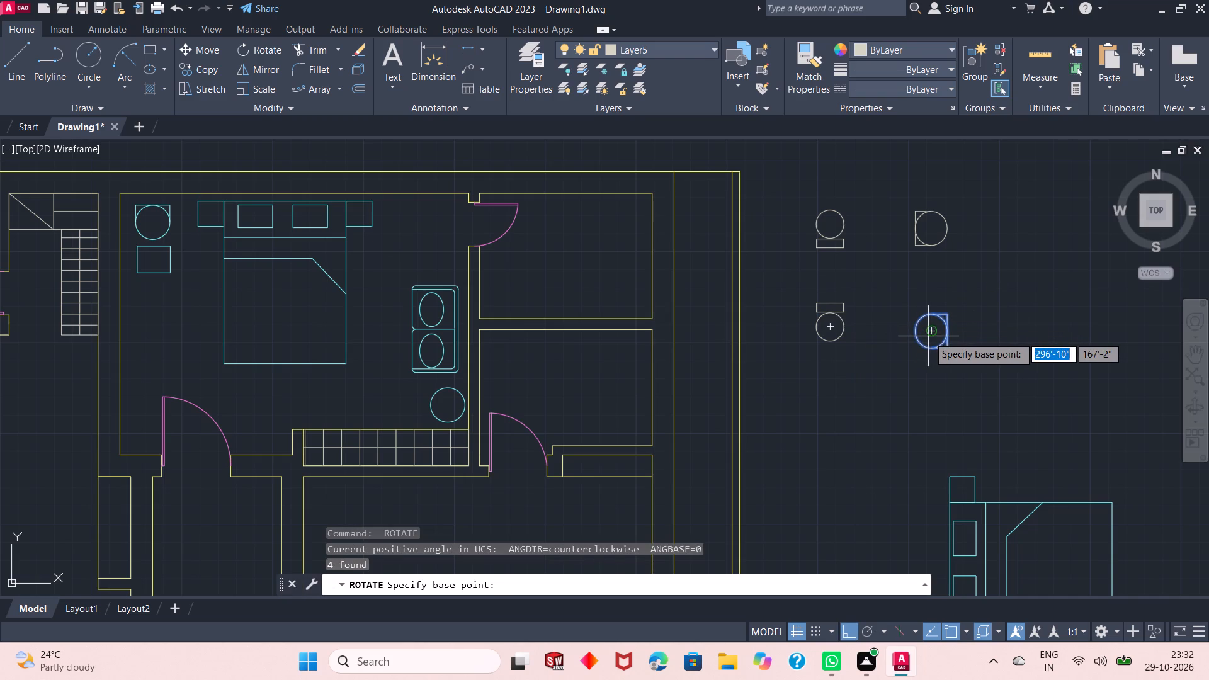
pyautogui.click(932, 334)
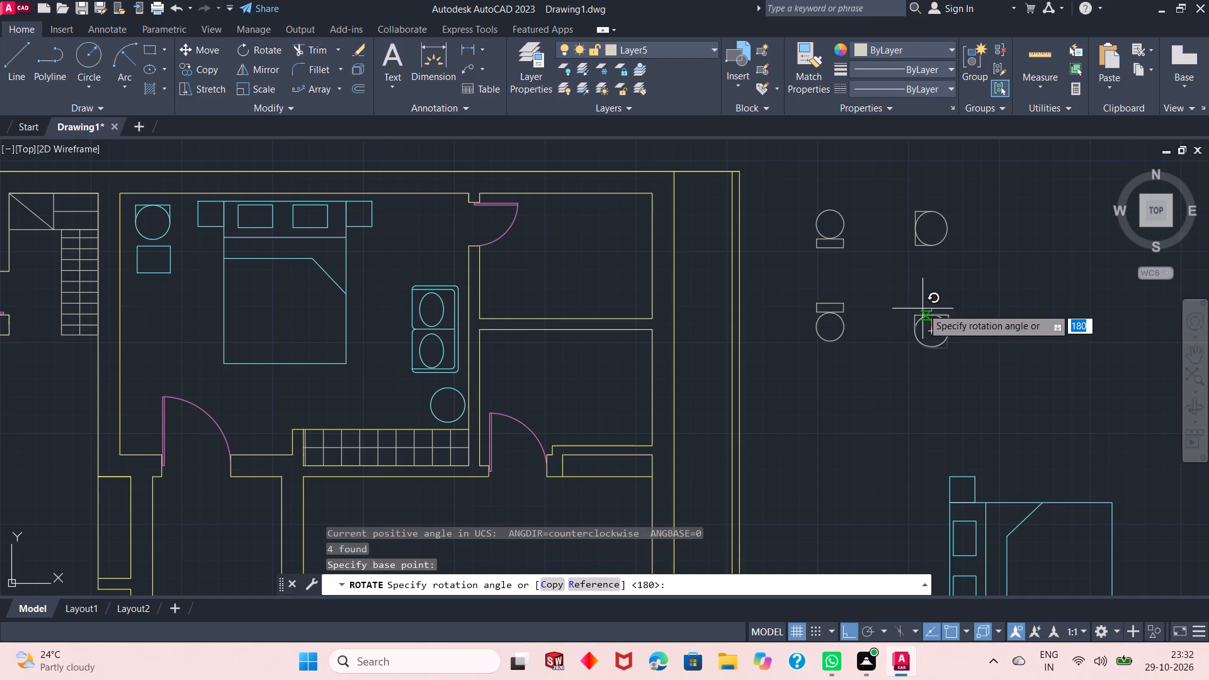
pyautogui.click(909, 337)
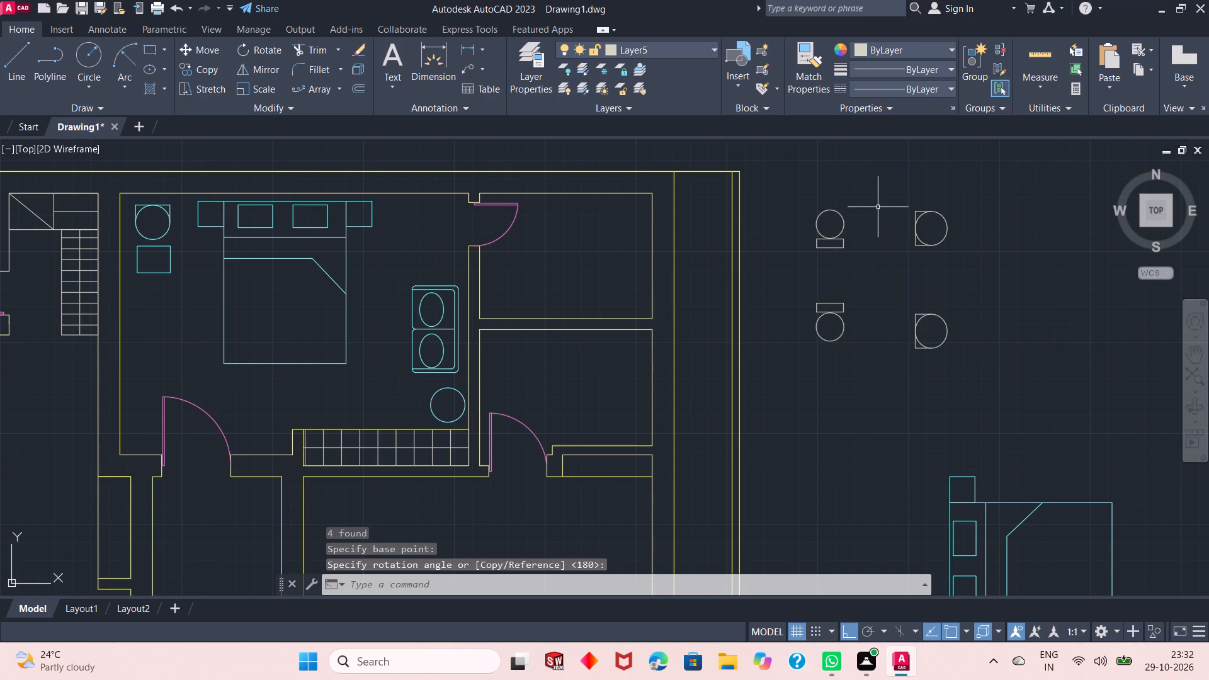
# With Ortho off, move the northern toilet copy into the northeast bathroom, its tank just north of the south wall.
pyautogui.moveTo(875, 206); pyautogui.dragTo(849, 251)
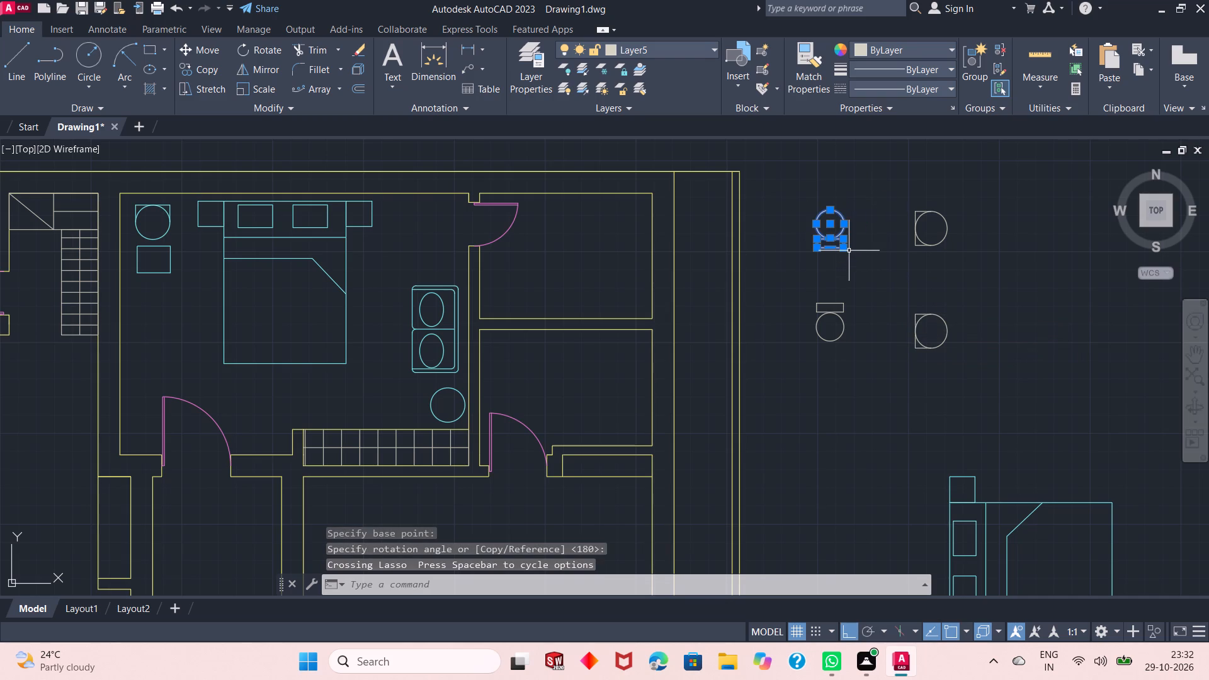
pyautogui.write('m')
pyautogui.press('space')
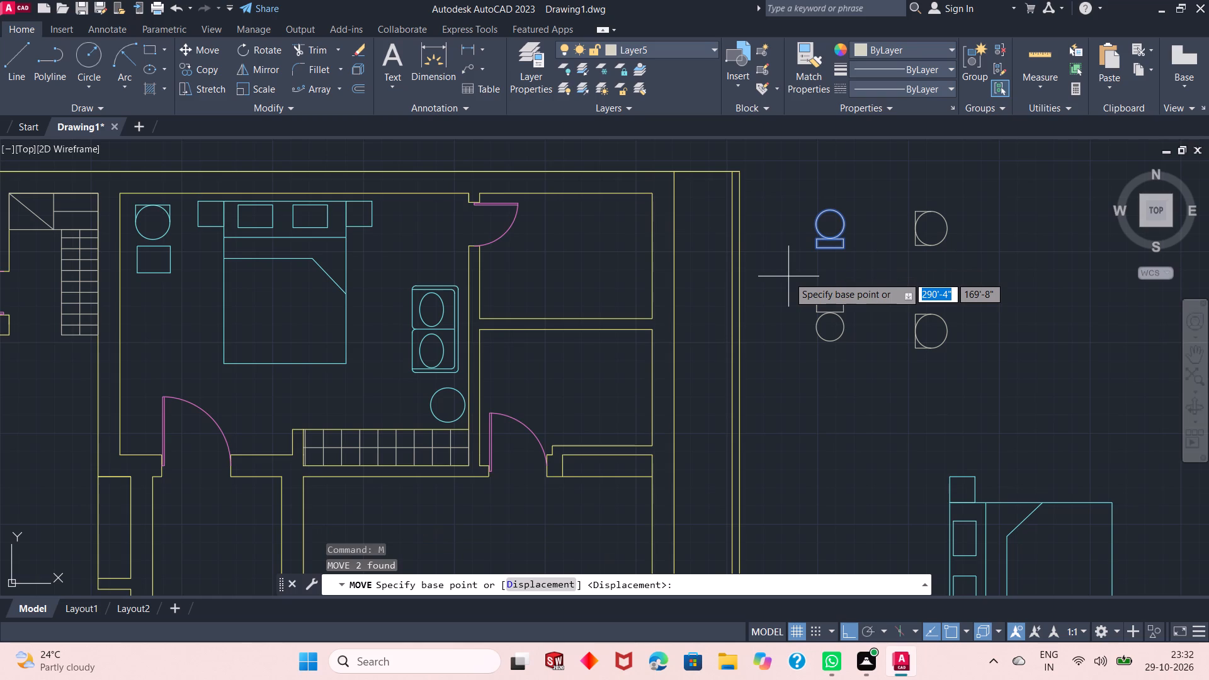
pyautogui.press('F8')
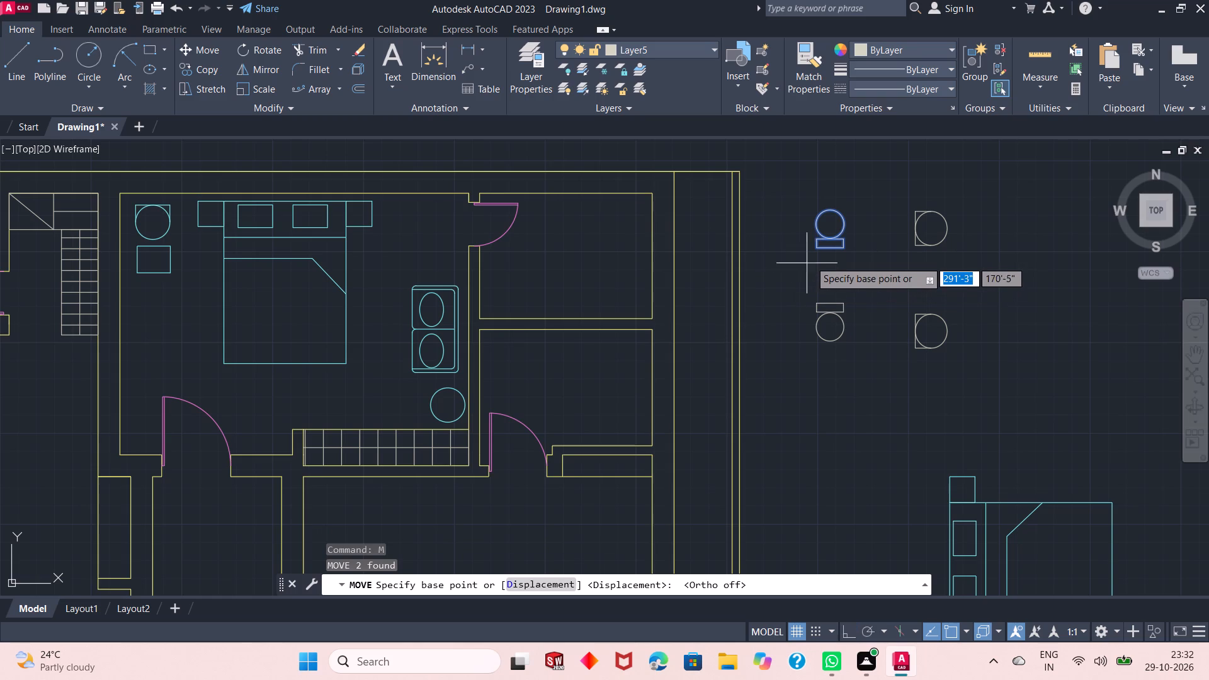
pyautogui.moveTo(830, 248); pyautogui.dragTo(729, 292)
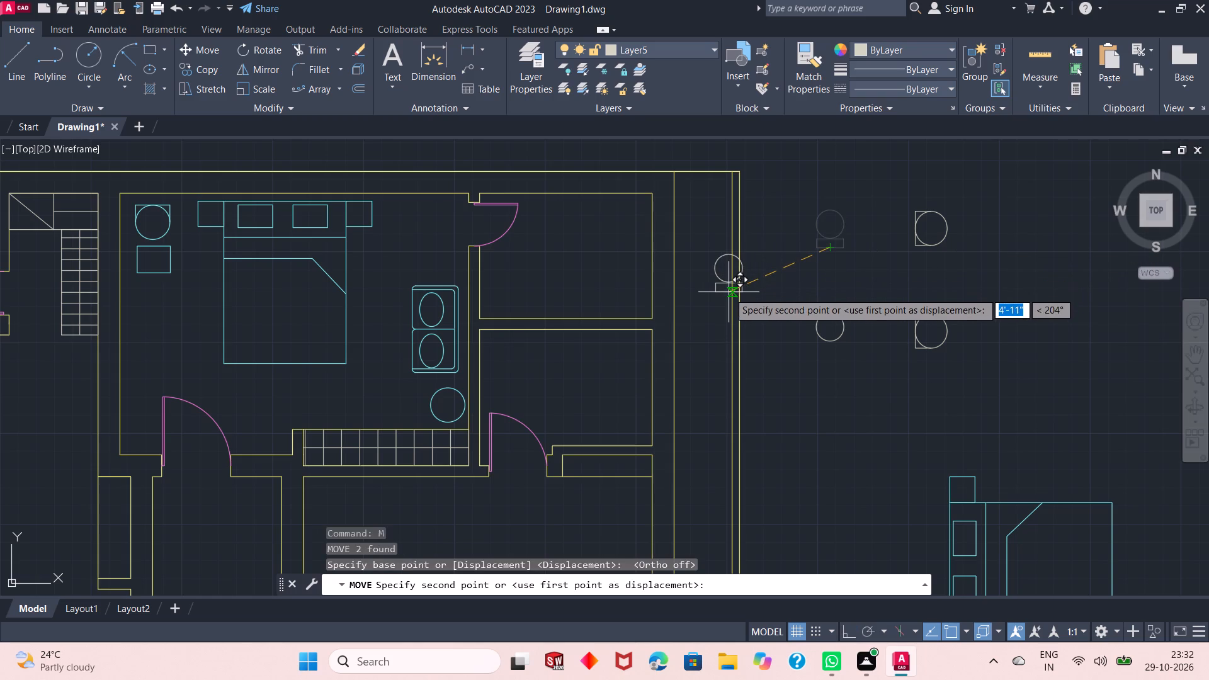
pyautogui.moveTo(729, 292); pyautogui.dragTo(655, 309)
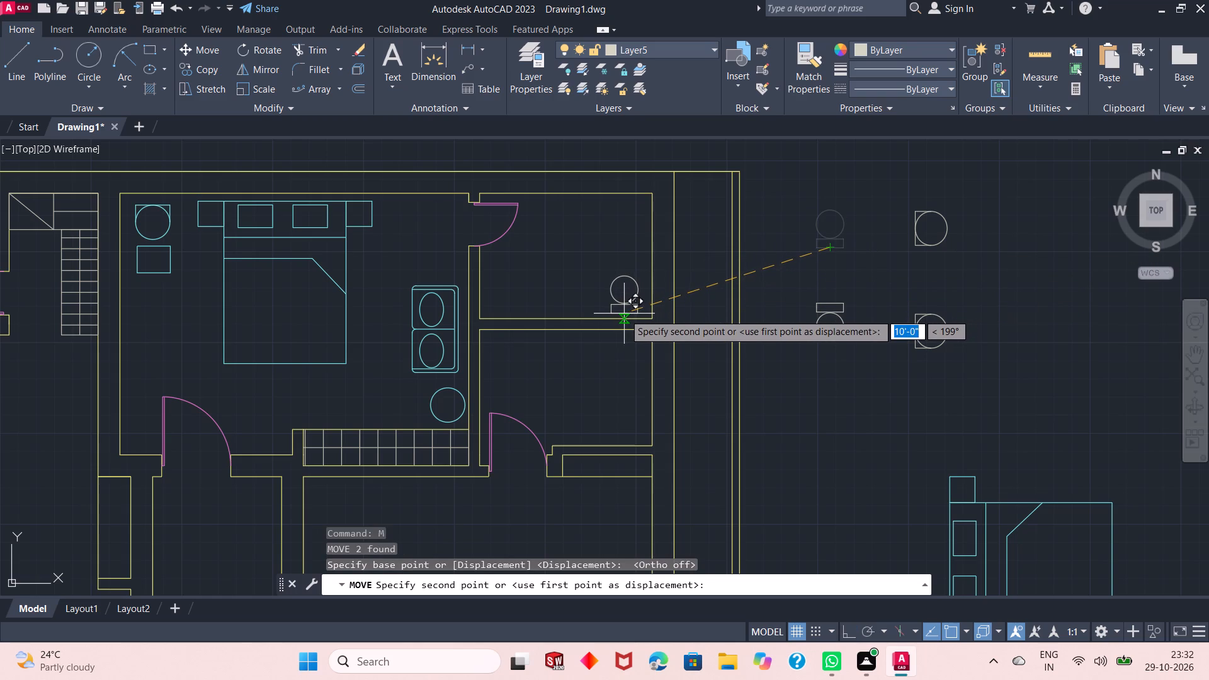
pyautogui.keyDown('ctrl'); pyautogui.scroll(1, 624, 314); pyautogui.keyUp('ctrl')
pyautogui.click(625, 309)
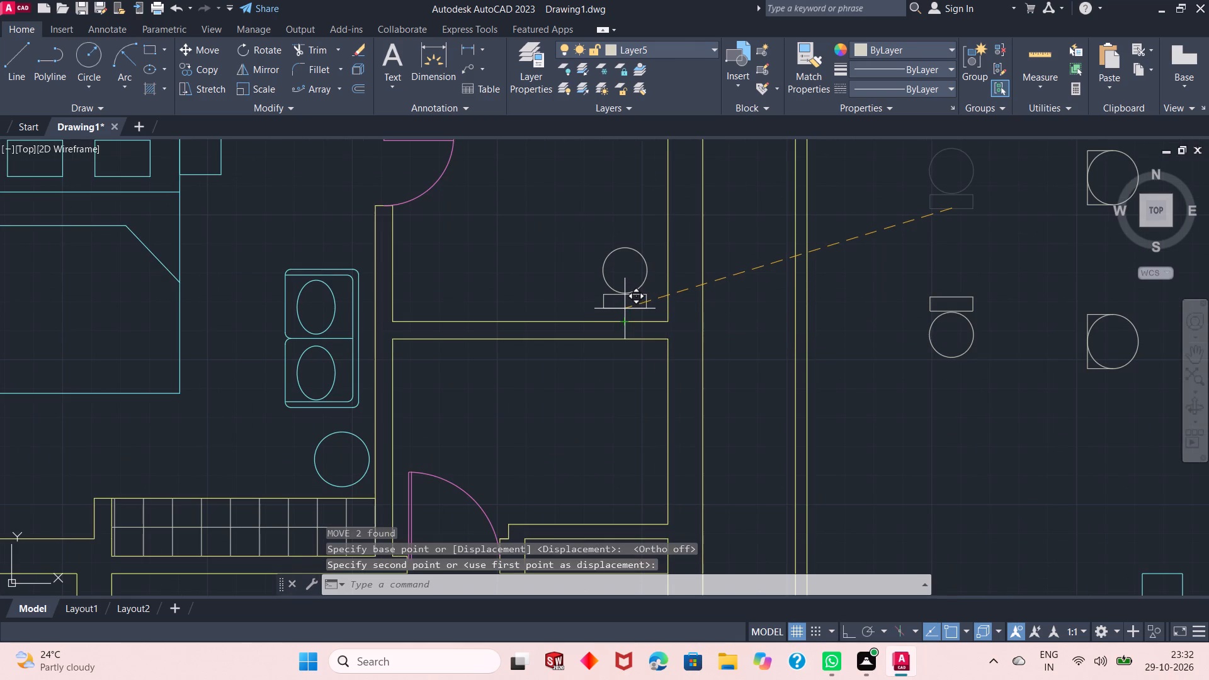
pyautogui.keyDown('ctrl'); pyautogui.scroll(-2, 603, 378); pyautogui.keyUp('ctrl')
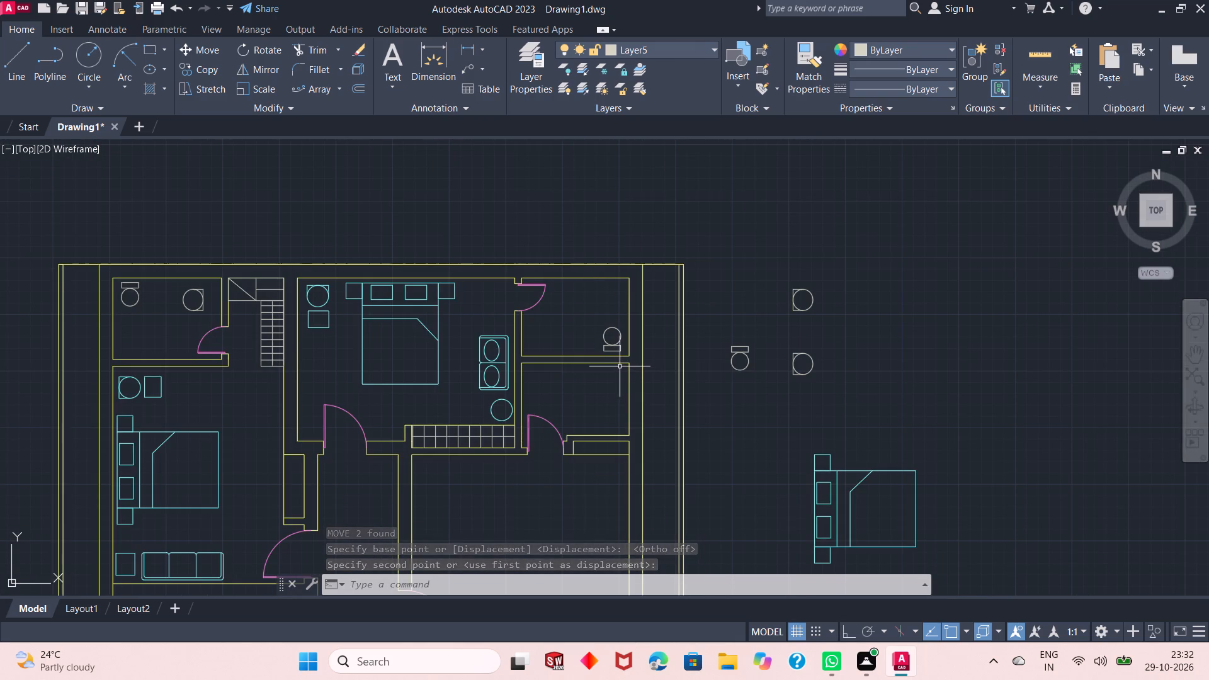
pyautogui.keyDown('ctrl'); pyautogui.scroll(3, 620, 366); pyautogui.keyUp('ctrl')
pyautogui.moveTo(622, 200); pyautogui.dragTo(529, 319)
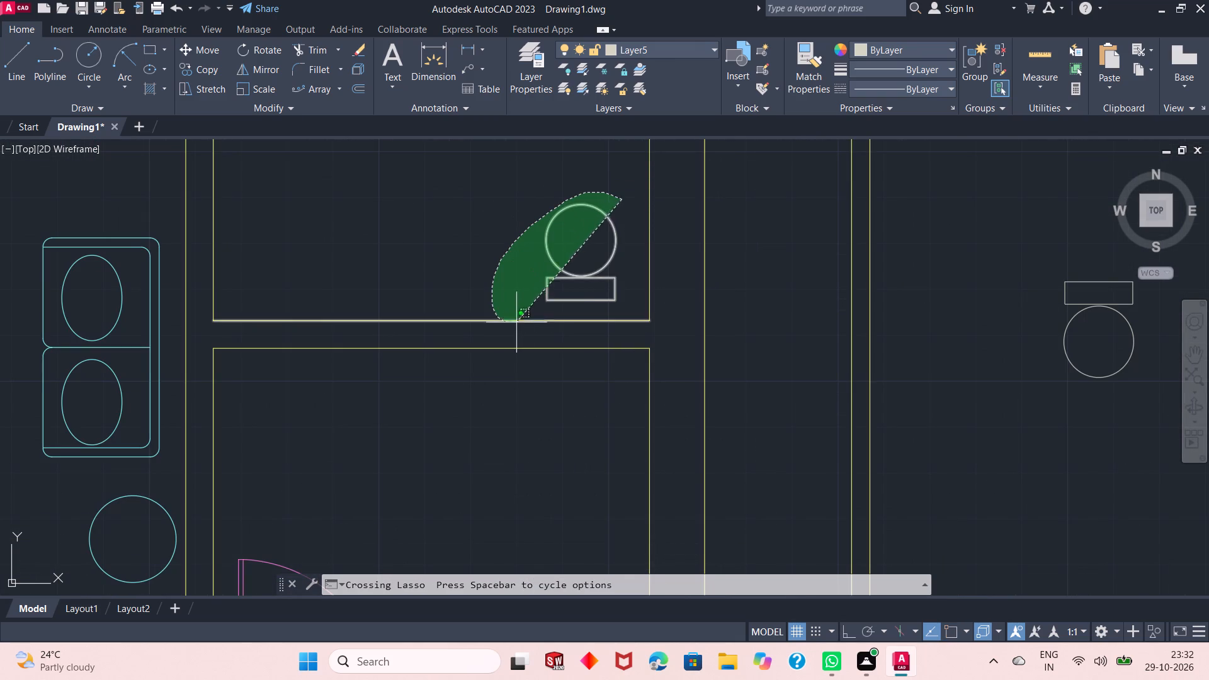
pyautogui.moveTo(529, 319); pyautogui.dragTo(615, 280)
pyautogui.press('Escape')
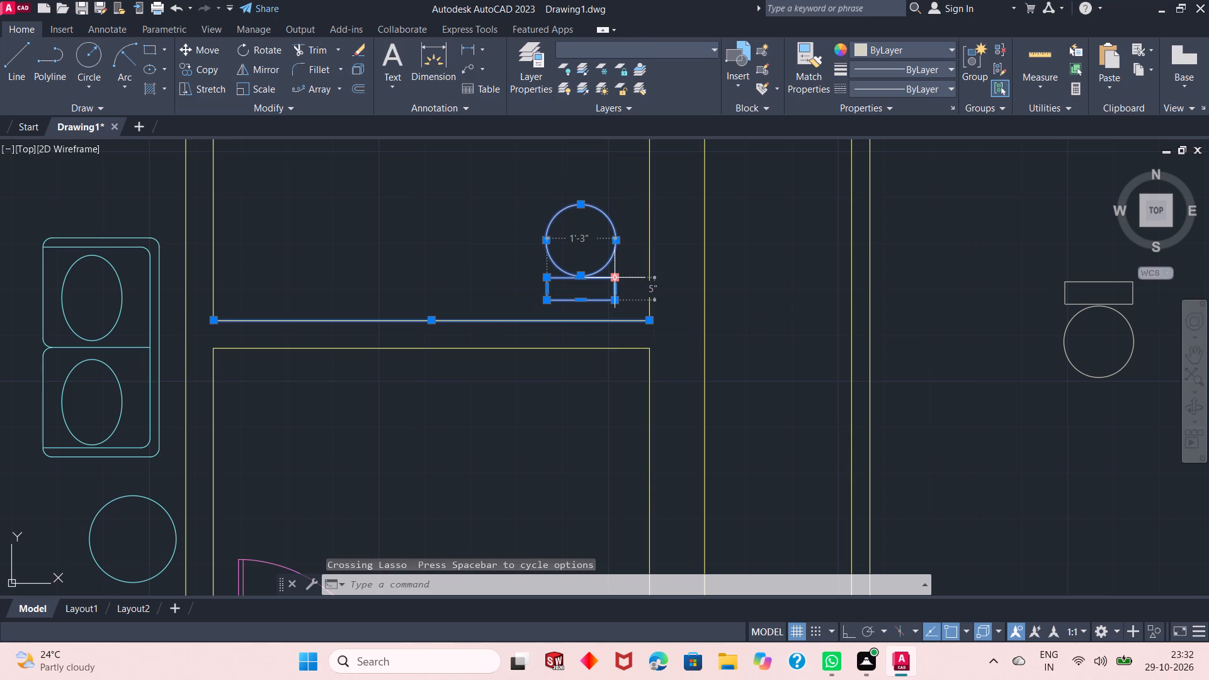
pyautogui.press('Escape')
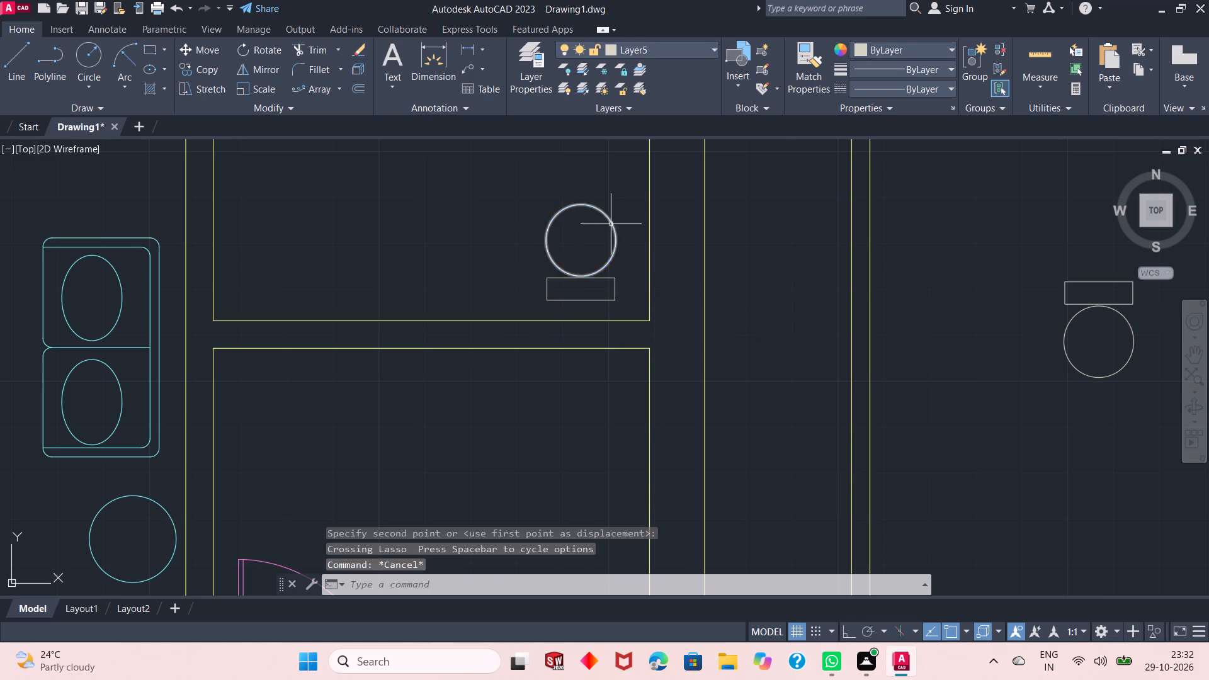
# Shift the northeast bathroom's toilet about 5" west, away from the east wall.
pyautogui.moveTo(625, 195); pyautogui.dragTo(587, 290)
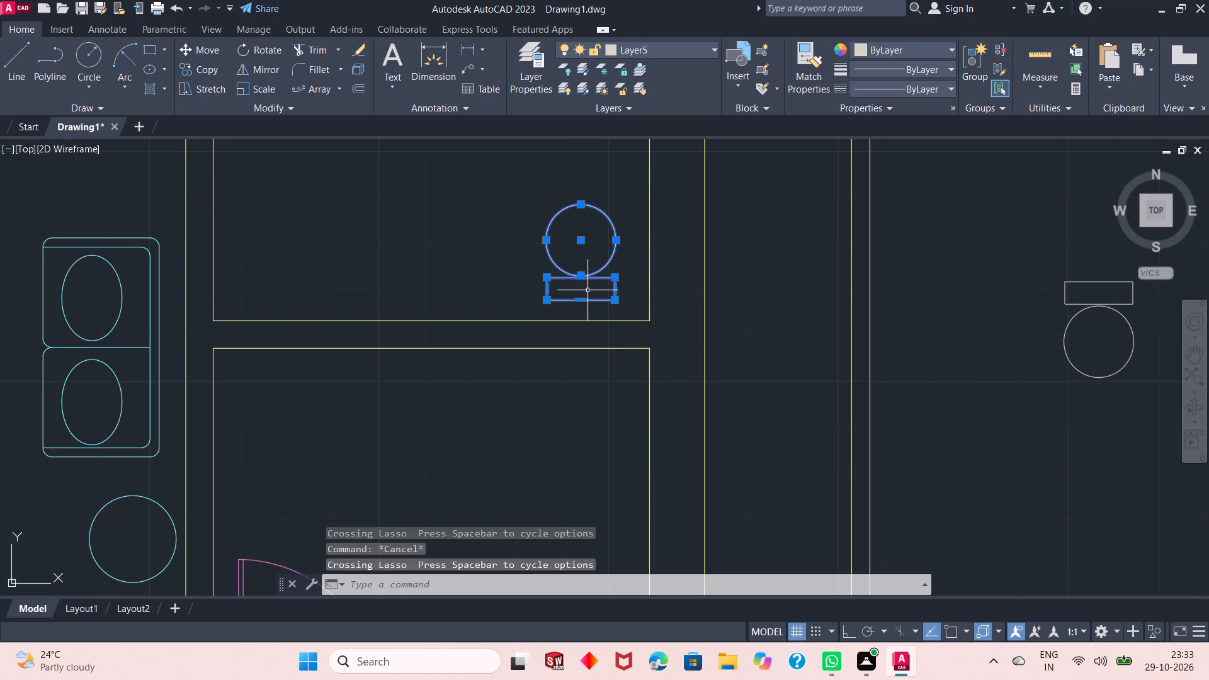
pyautogui.write('m')
pyautogui.press('space')
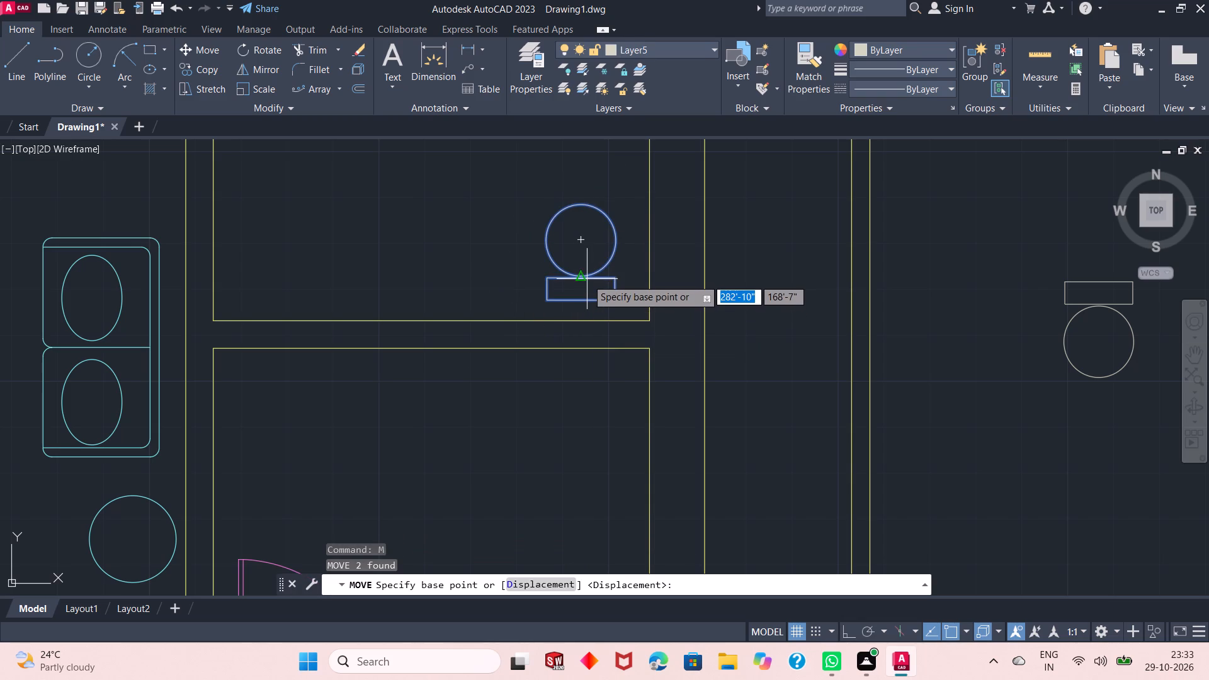
pyautogui.moveTo(580, 283); pyautogui.dragTo(562, 280)
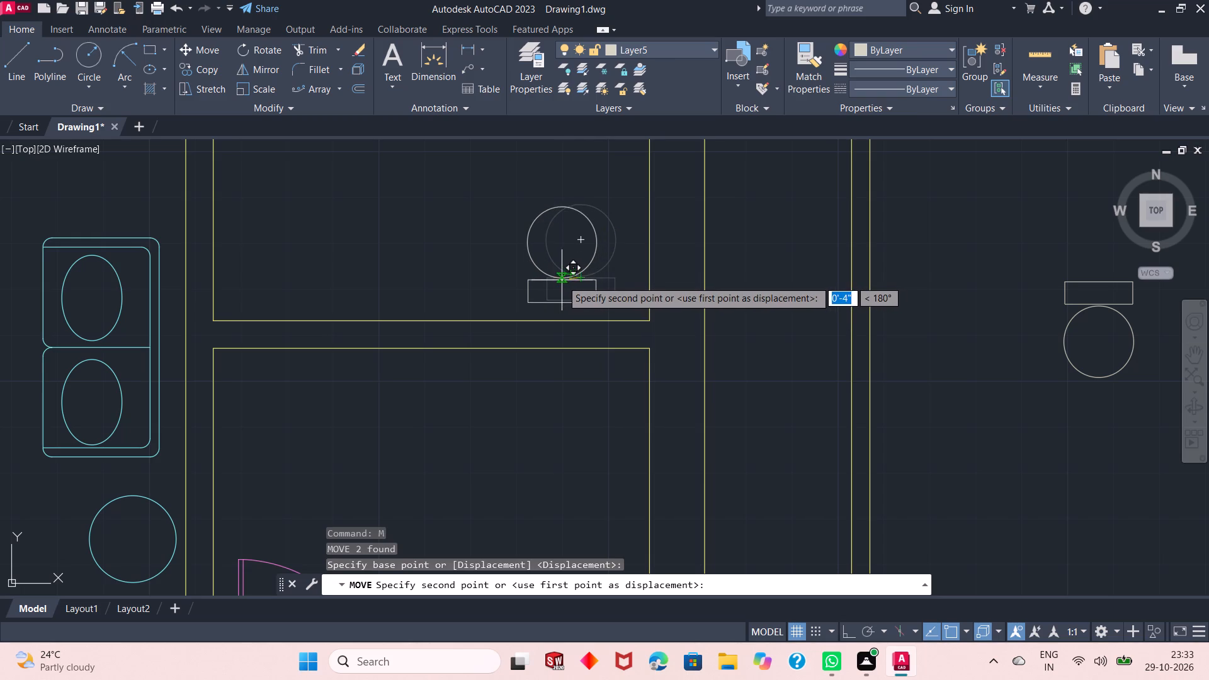
pyautogui.moveTo(562, 280); pyautogui.dragTo(559, 281)
pyautogui.click(559, 281)
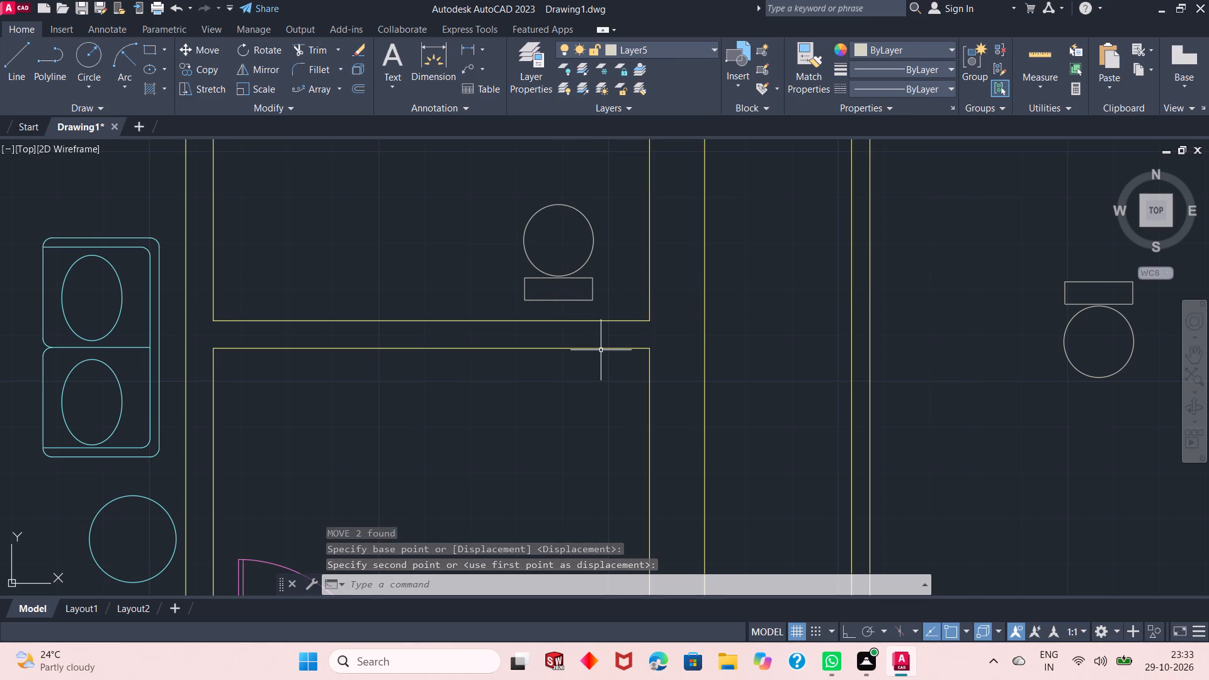
# Move the southern toilet copy into the bathroom below the northeast one, tank just south of its north wall and aligned with the other toilet.
pyautogui.keyDown('ctrl'); pyautogui.scroll(-2, 589, 374); pyautogui.keyUp('ctrl')
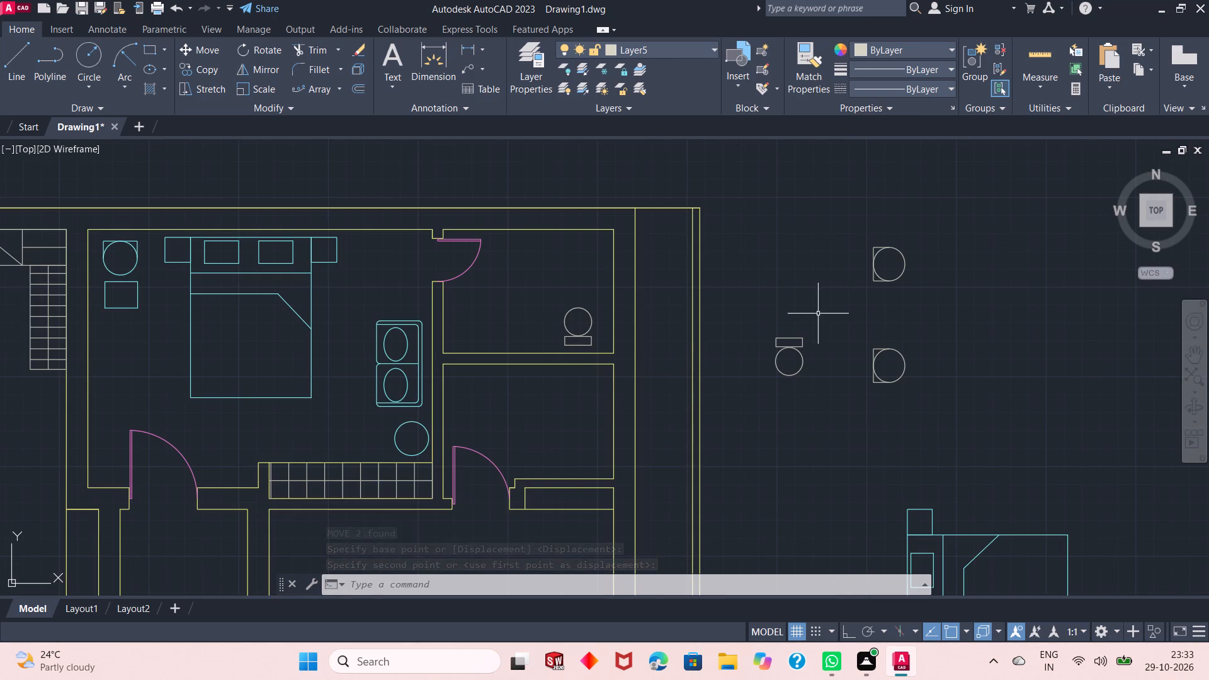
pyautogui.moveTo(818, 314); pyautogui.dragTo(823, 385)
pyautogui.write('m')
pyautogui.press('space')
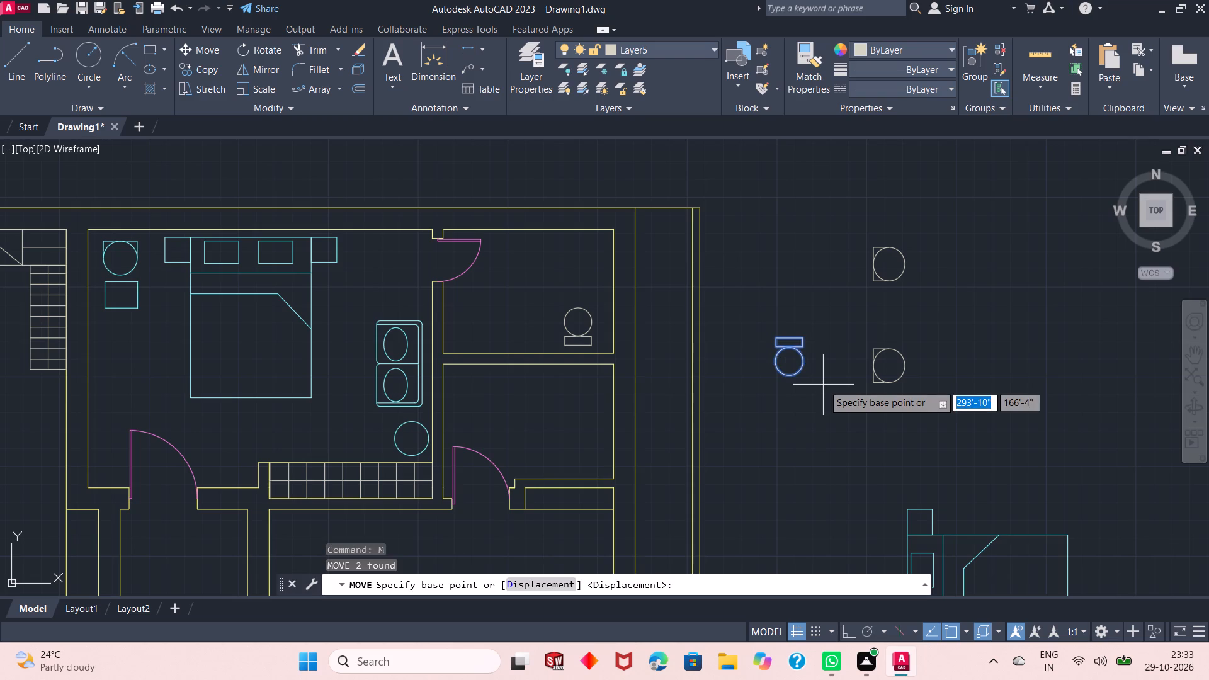
pyautogui.moveTo(790, 332); pyautogui.dragTo(675, 368)
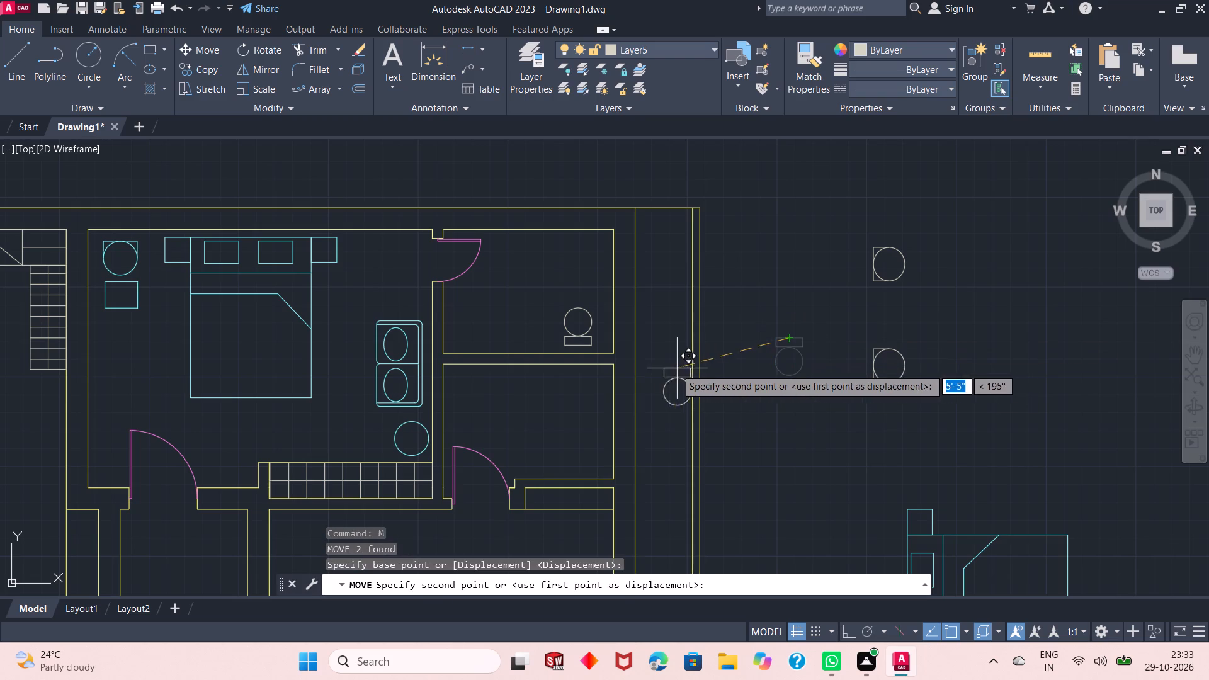
pyautogui.moveTo(675, 368); pyautogui.dragTo(586, 377)
pyautogui.keyDown('ctrl'); pyautogui.scroll(3, 586, 377); pyautogui.keyUp('ctrl')
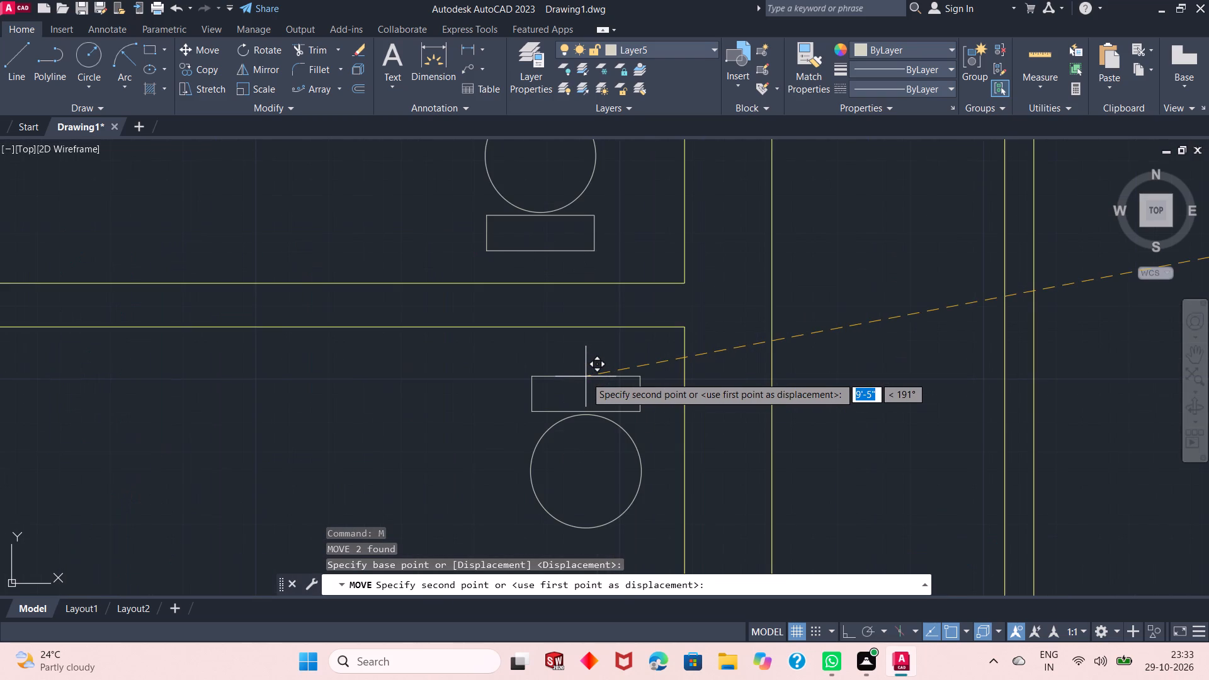
pyautogui.click(543, 339)
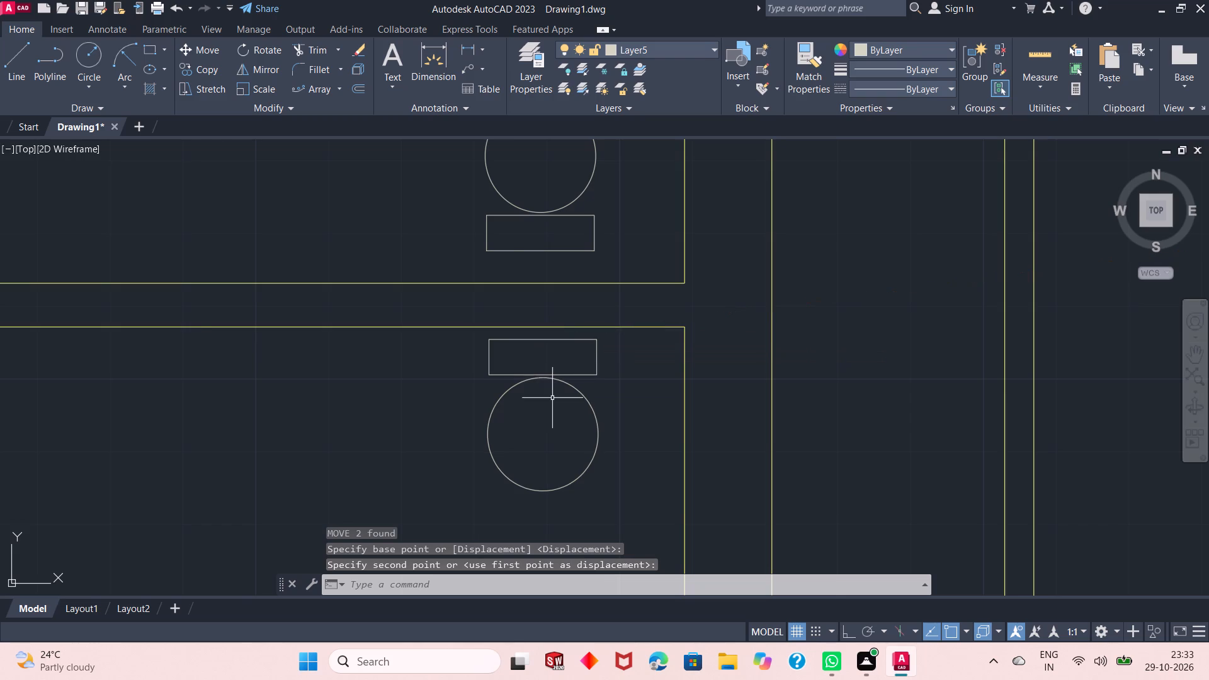
# Move the northern washbasin copy into the northeast bathroom, its flat side just inside the west wall, south of the door.
pyautogui.keyDown('ctrl'); pyautogui.scroll(-2, 552, 398); pyautogui.keyUp('ctrl')
pyautogui.moveTo(1074, 175); pyautogui.dragTo(1064, 256)
pyautogui.write('m')
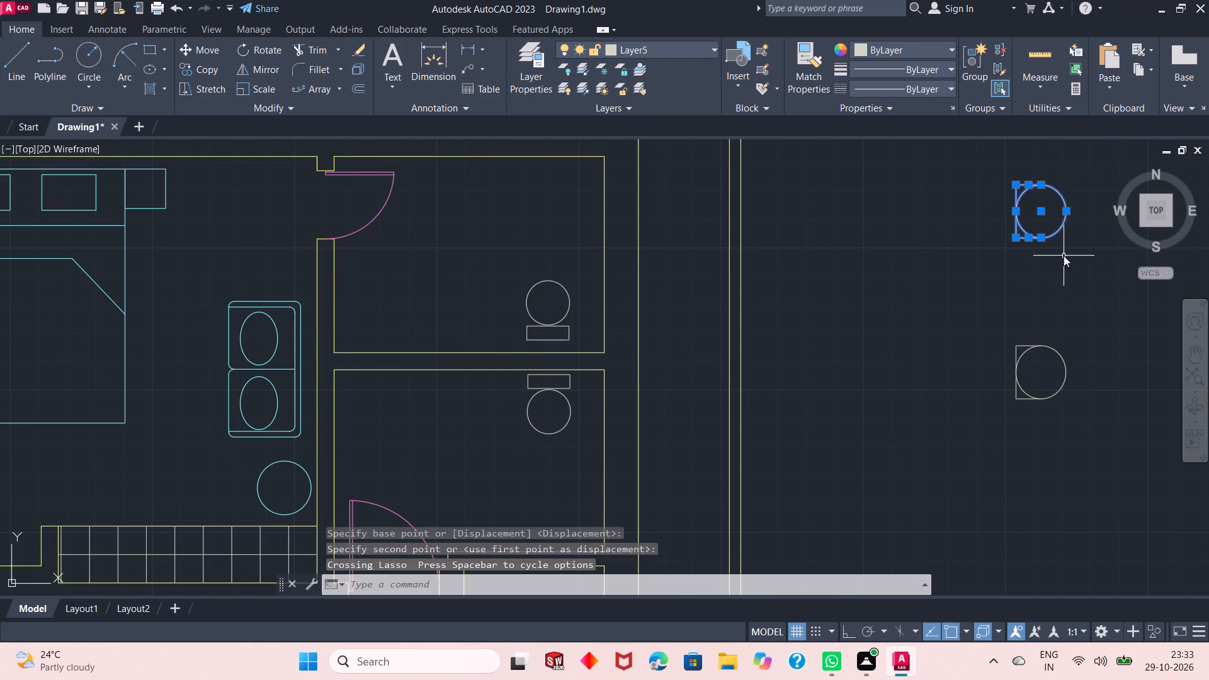
pyautogui.press('space')
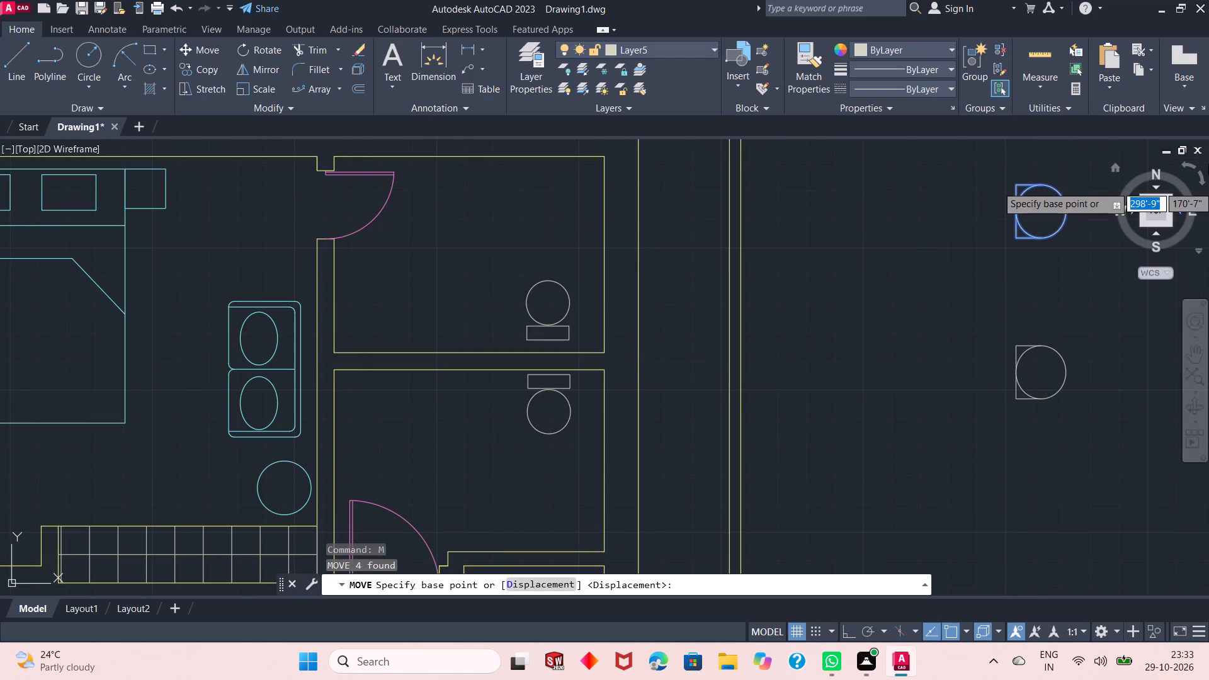
pyautogui.moveTo(1016, 218); pyautogui.dragTo(958, 233)
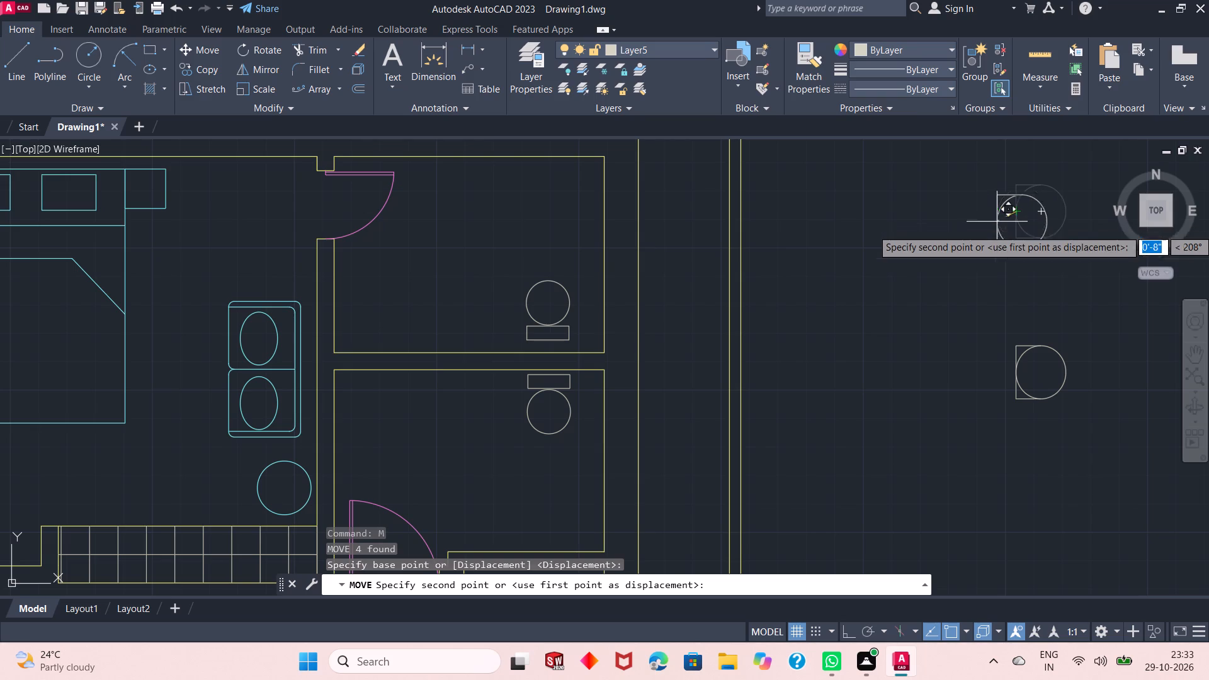
pyautogui.moveTo(958, 233); pyautogui.dragTo(884, 244)
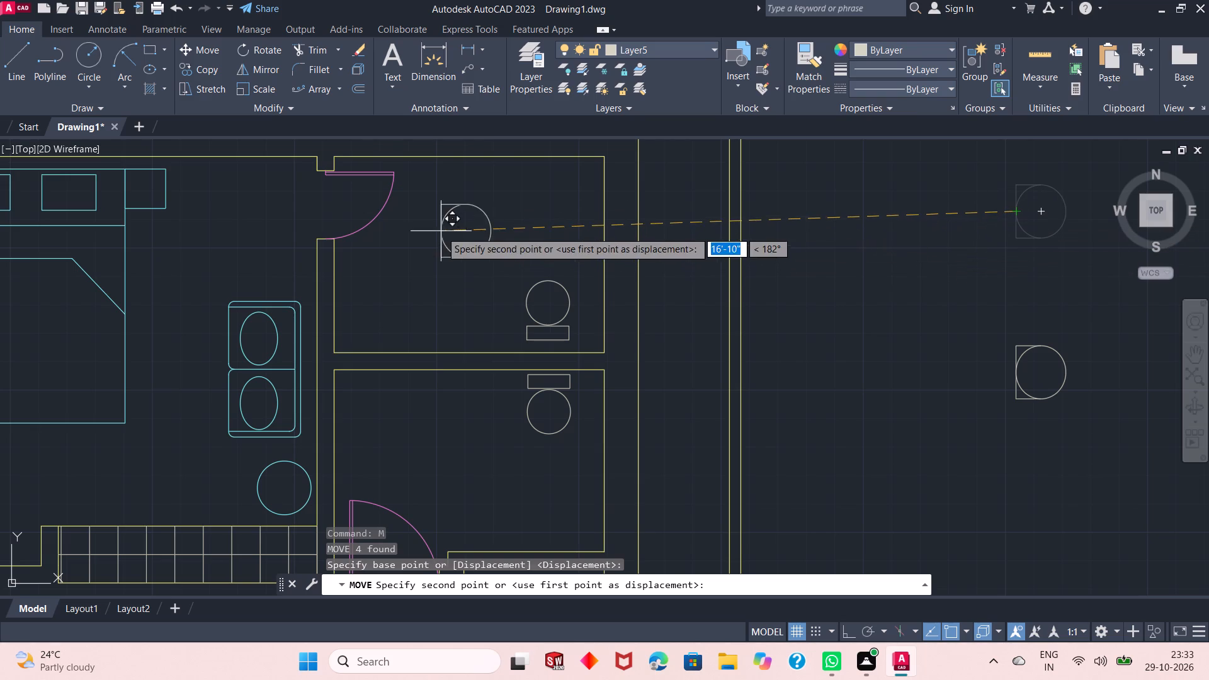
pyautogui.click(347, 280)
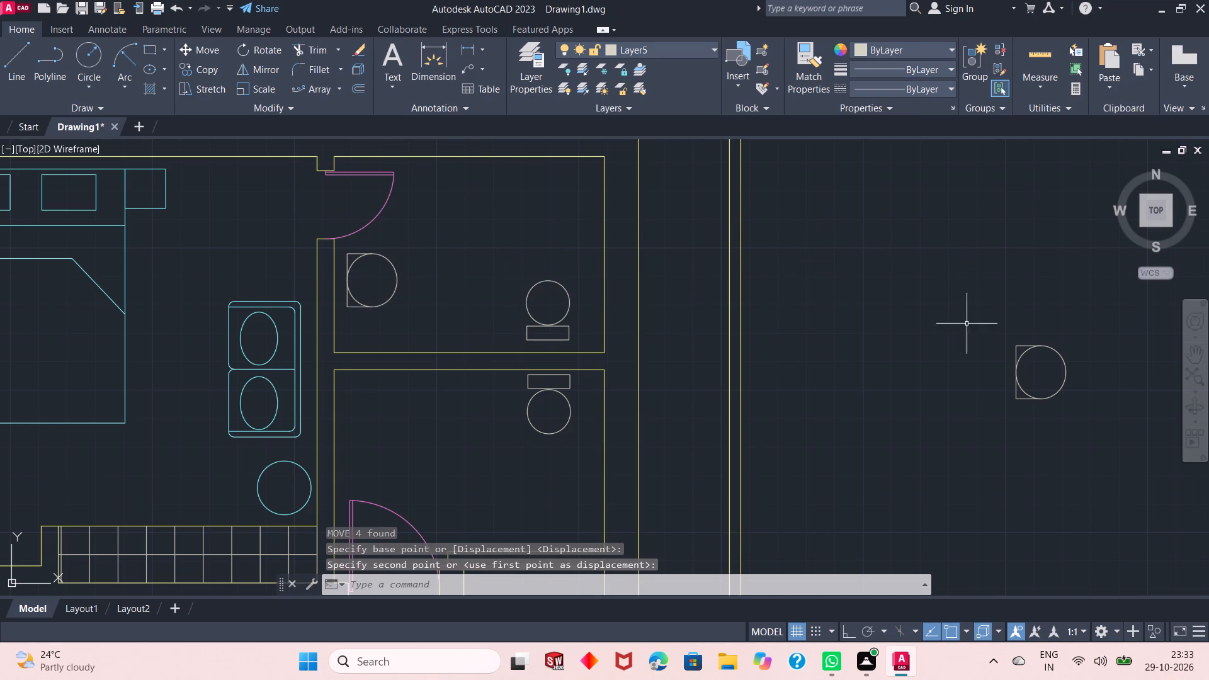
# Move the remaining washbasin copy into the bathroom below the northeast one, its flat side just inside the west wall, north of the door.
pyautogui.moveTo(1118, 327); pyautogui.dragTo(1152, 404)
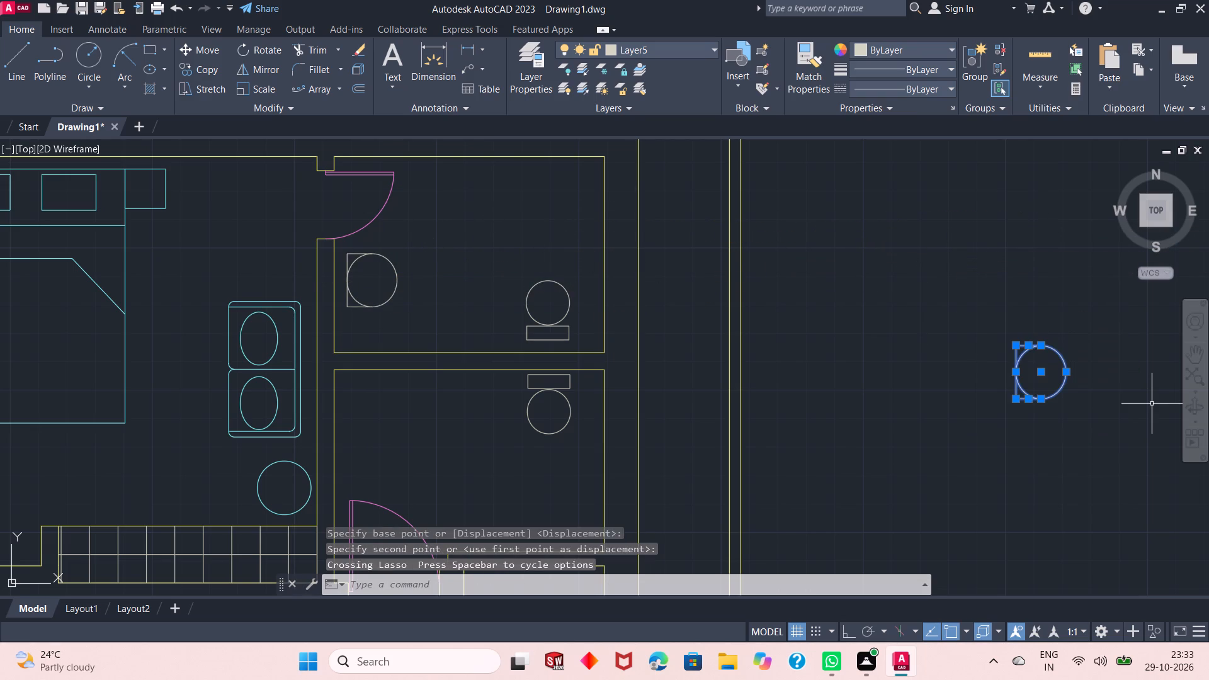
pyautogui.press('space')
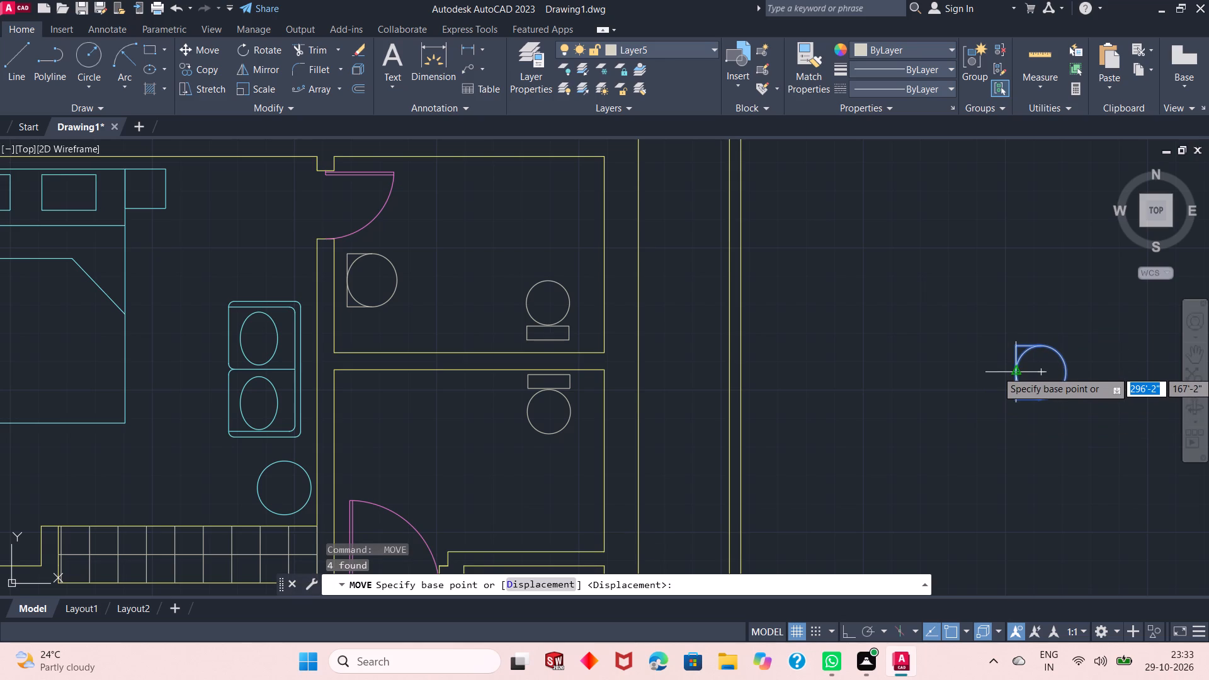
pyautogui.click(1014, 371)
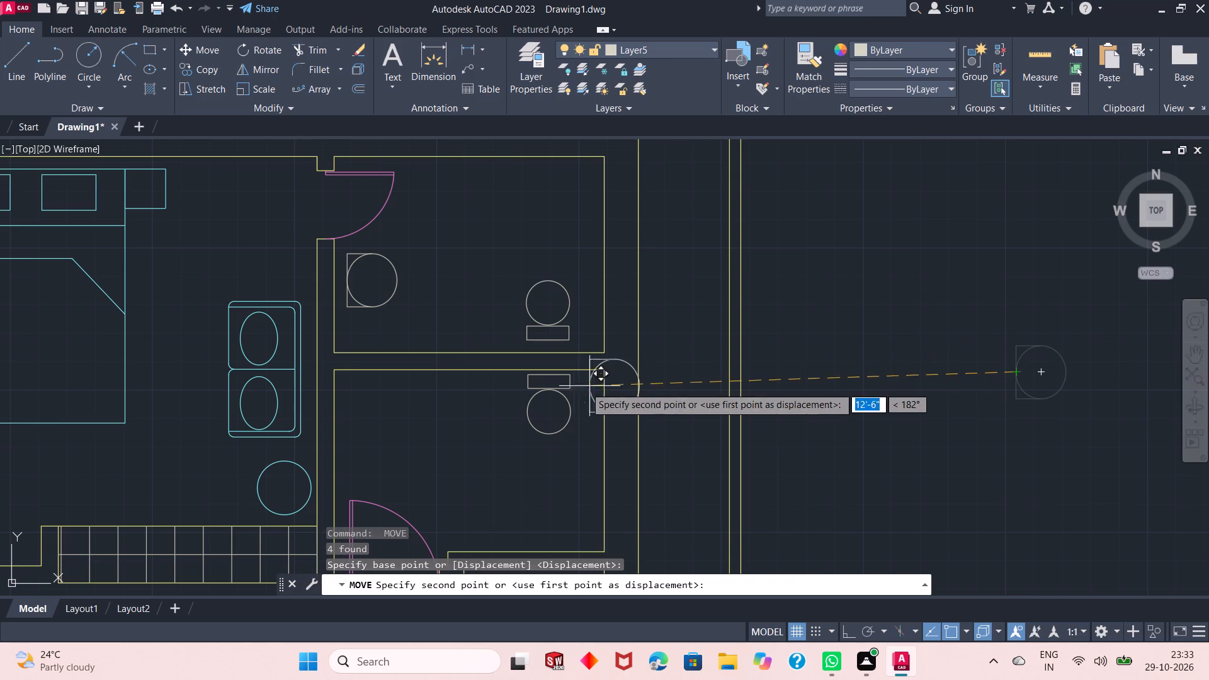
pyautogui.click(344, 421)
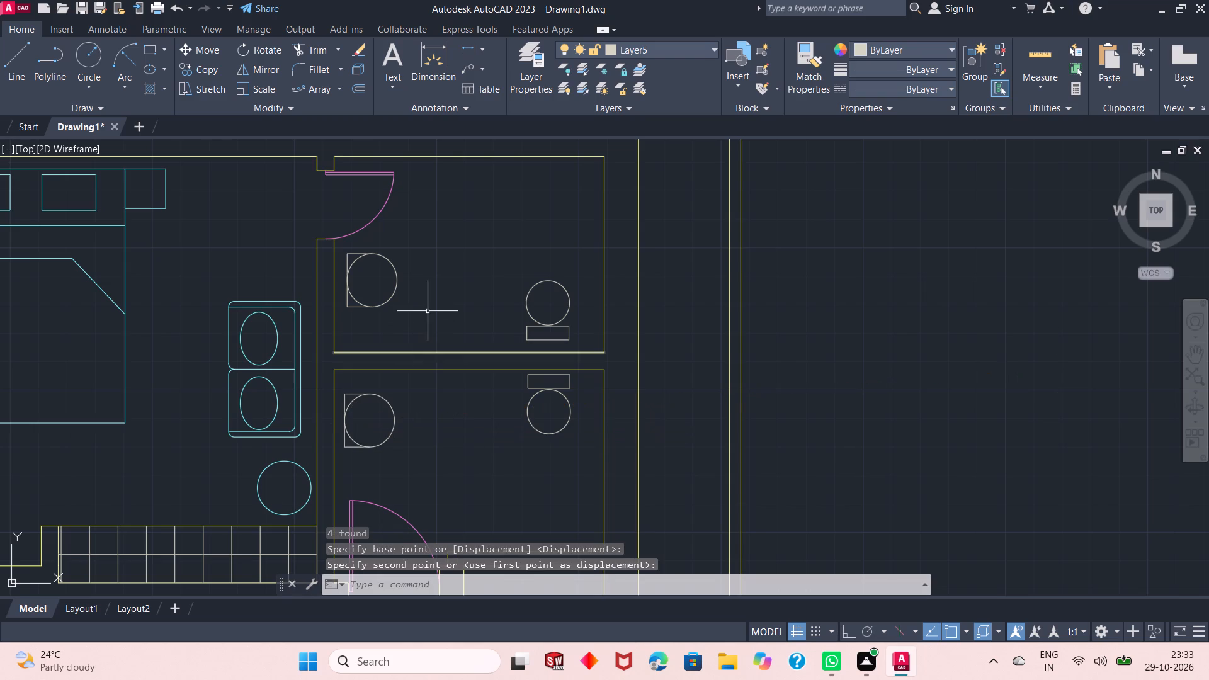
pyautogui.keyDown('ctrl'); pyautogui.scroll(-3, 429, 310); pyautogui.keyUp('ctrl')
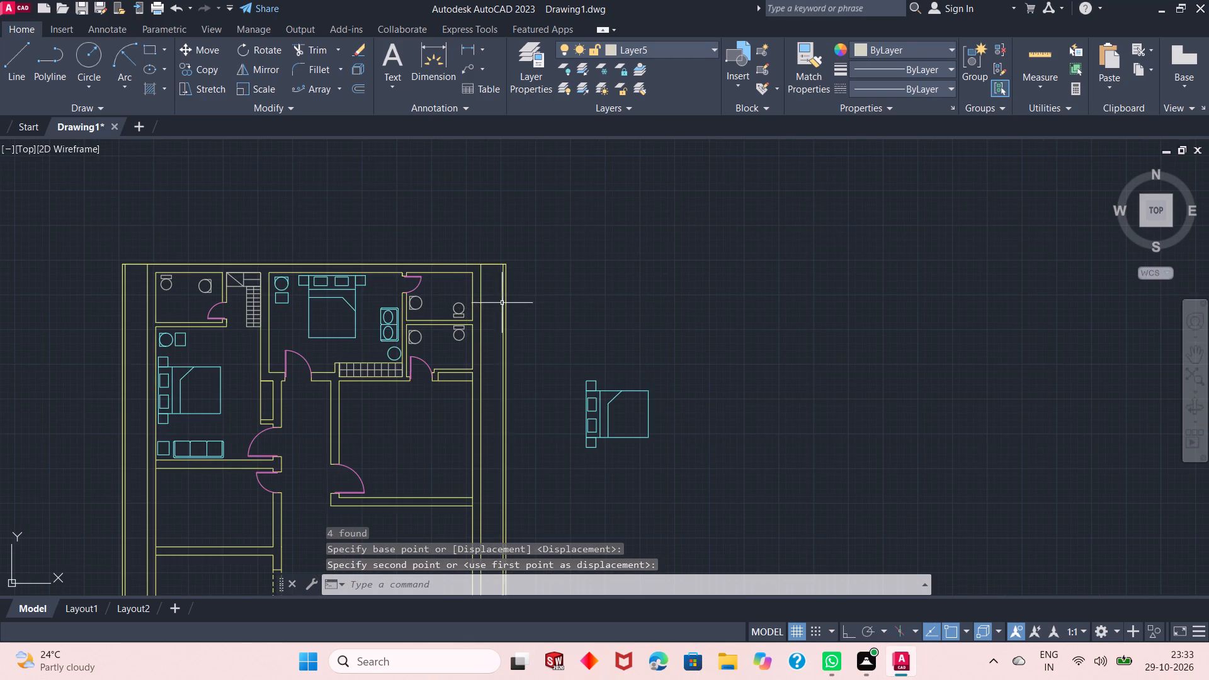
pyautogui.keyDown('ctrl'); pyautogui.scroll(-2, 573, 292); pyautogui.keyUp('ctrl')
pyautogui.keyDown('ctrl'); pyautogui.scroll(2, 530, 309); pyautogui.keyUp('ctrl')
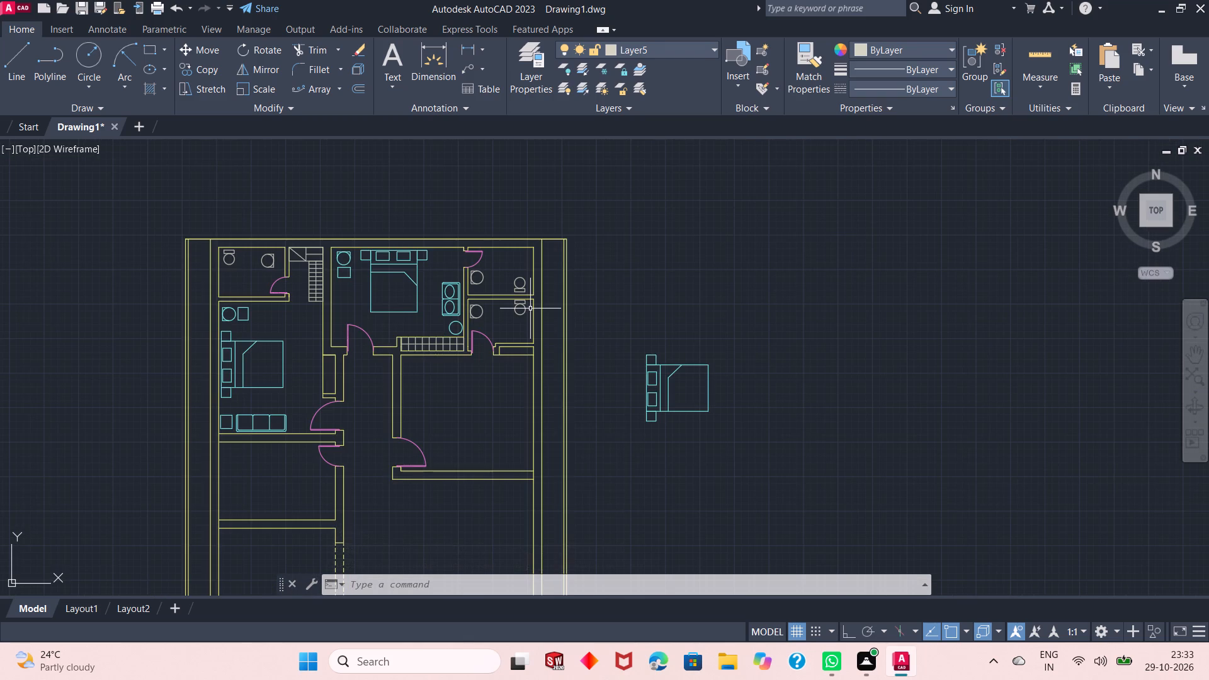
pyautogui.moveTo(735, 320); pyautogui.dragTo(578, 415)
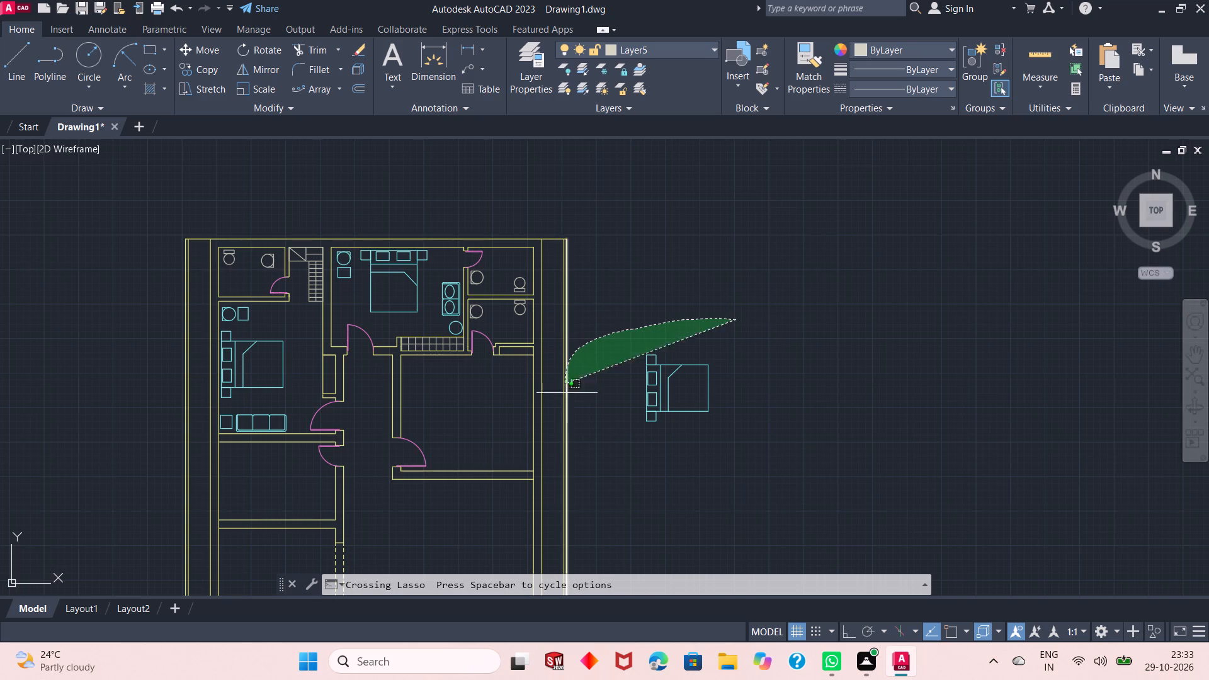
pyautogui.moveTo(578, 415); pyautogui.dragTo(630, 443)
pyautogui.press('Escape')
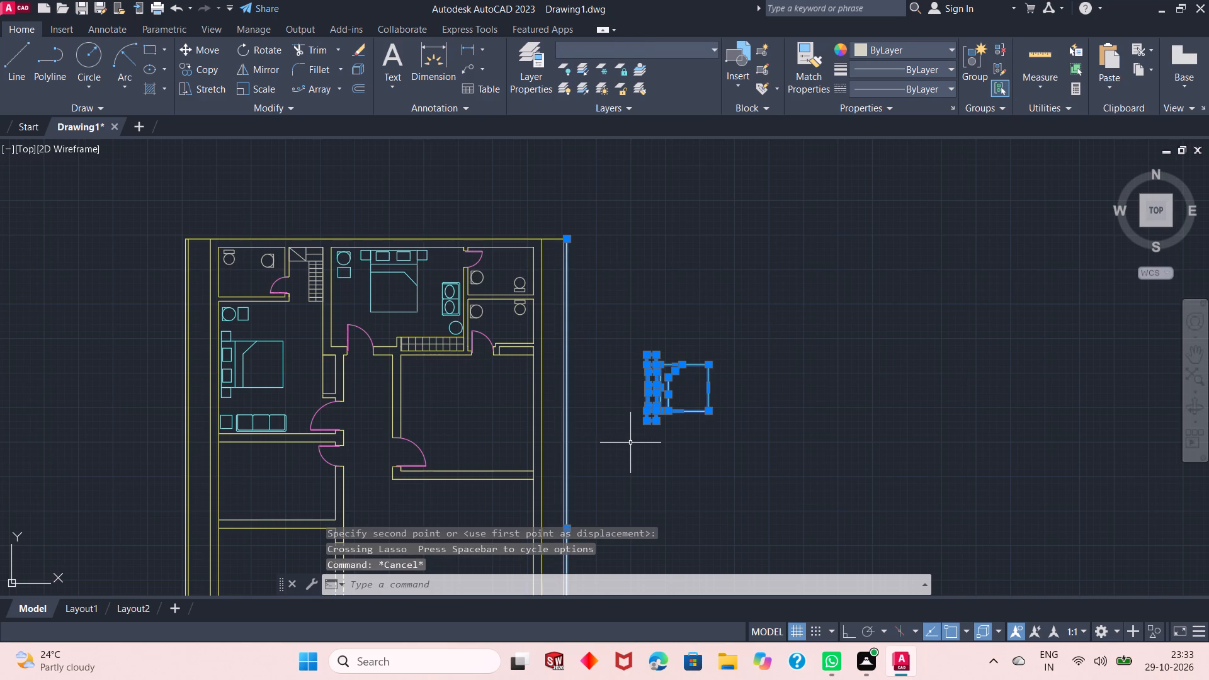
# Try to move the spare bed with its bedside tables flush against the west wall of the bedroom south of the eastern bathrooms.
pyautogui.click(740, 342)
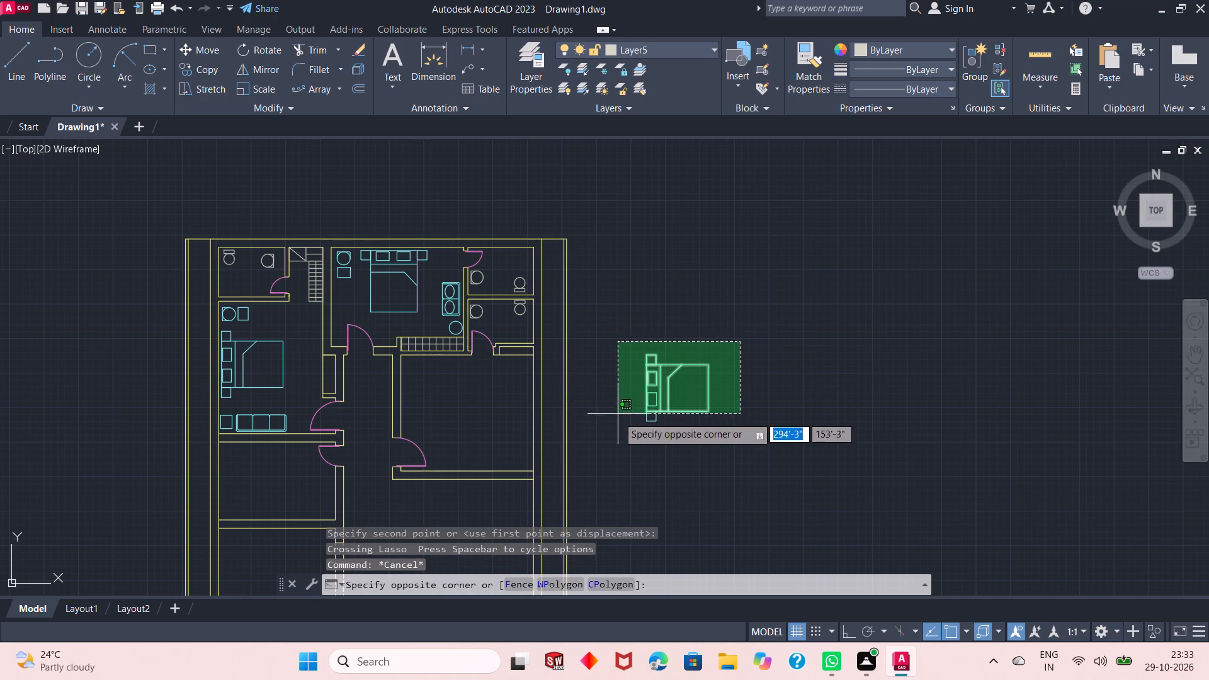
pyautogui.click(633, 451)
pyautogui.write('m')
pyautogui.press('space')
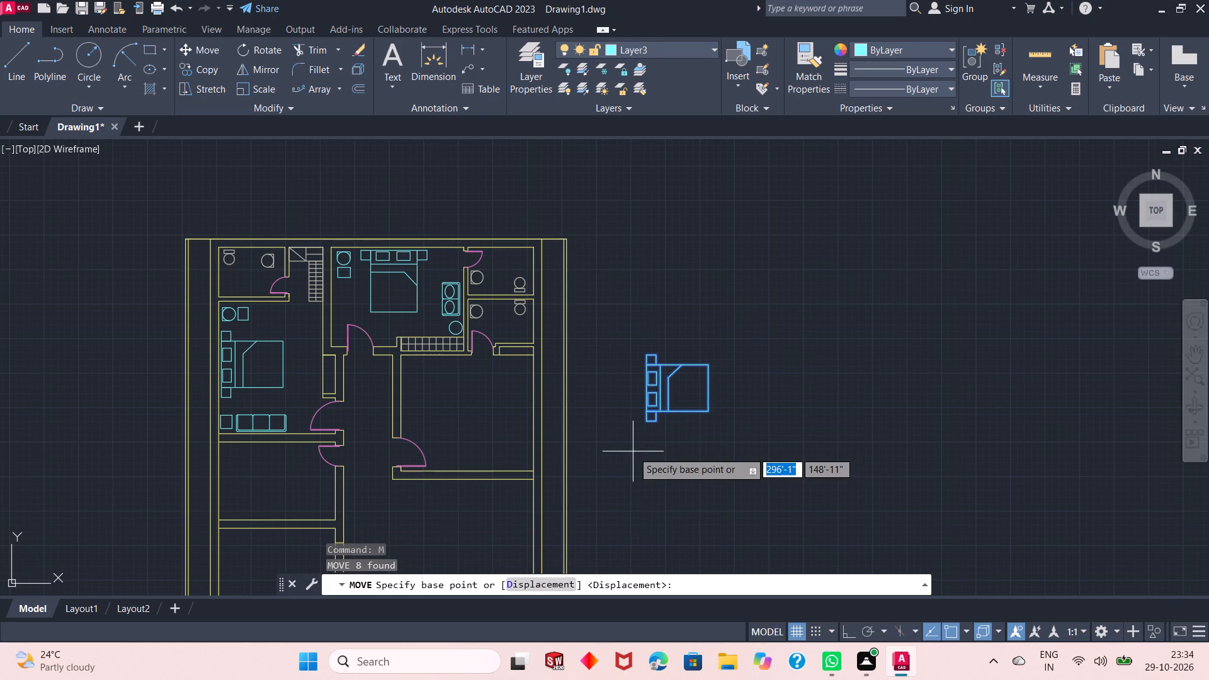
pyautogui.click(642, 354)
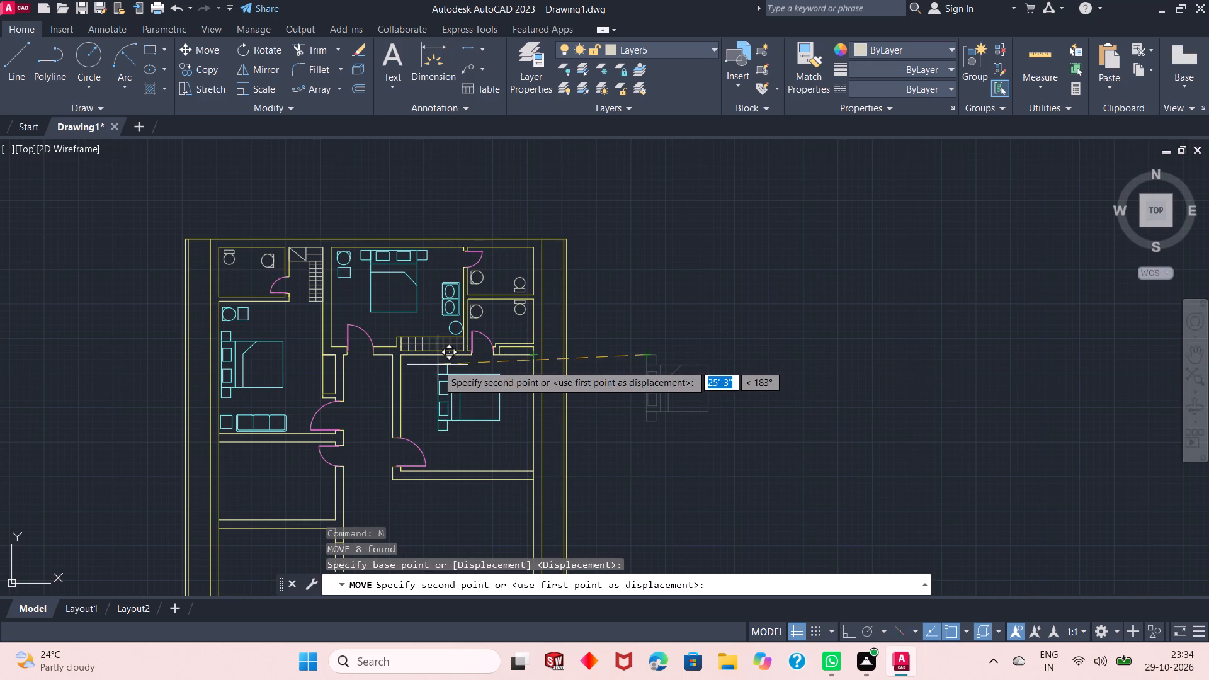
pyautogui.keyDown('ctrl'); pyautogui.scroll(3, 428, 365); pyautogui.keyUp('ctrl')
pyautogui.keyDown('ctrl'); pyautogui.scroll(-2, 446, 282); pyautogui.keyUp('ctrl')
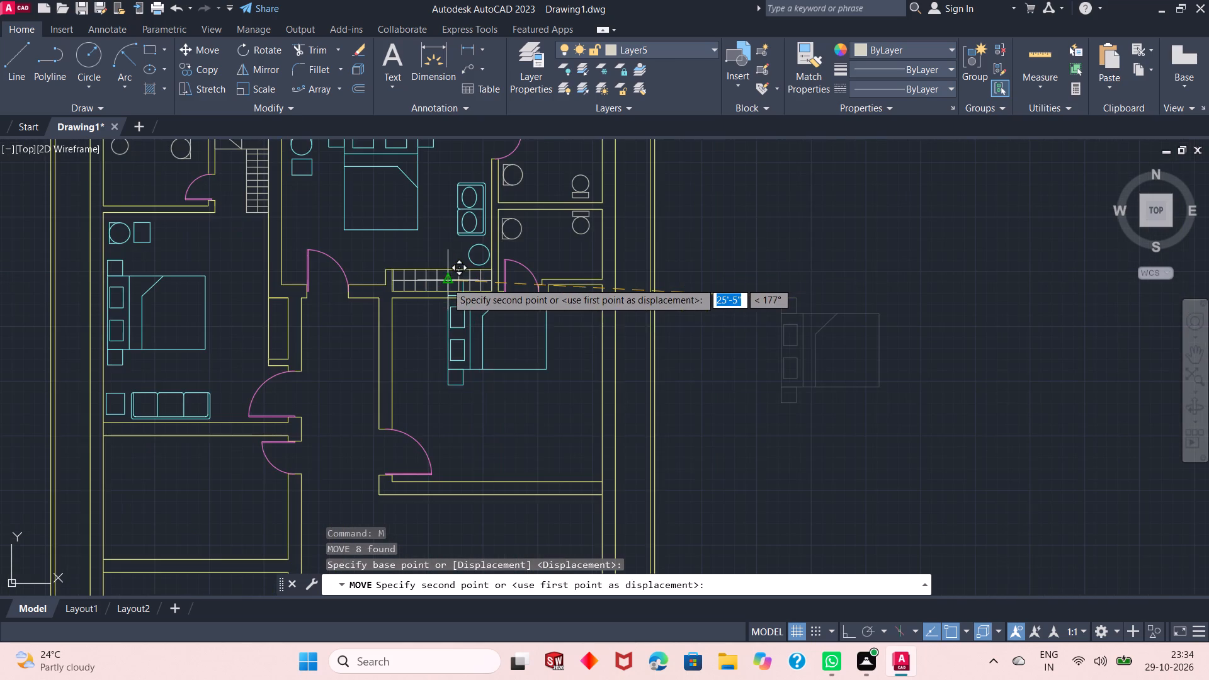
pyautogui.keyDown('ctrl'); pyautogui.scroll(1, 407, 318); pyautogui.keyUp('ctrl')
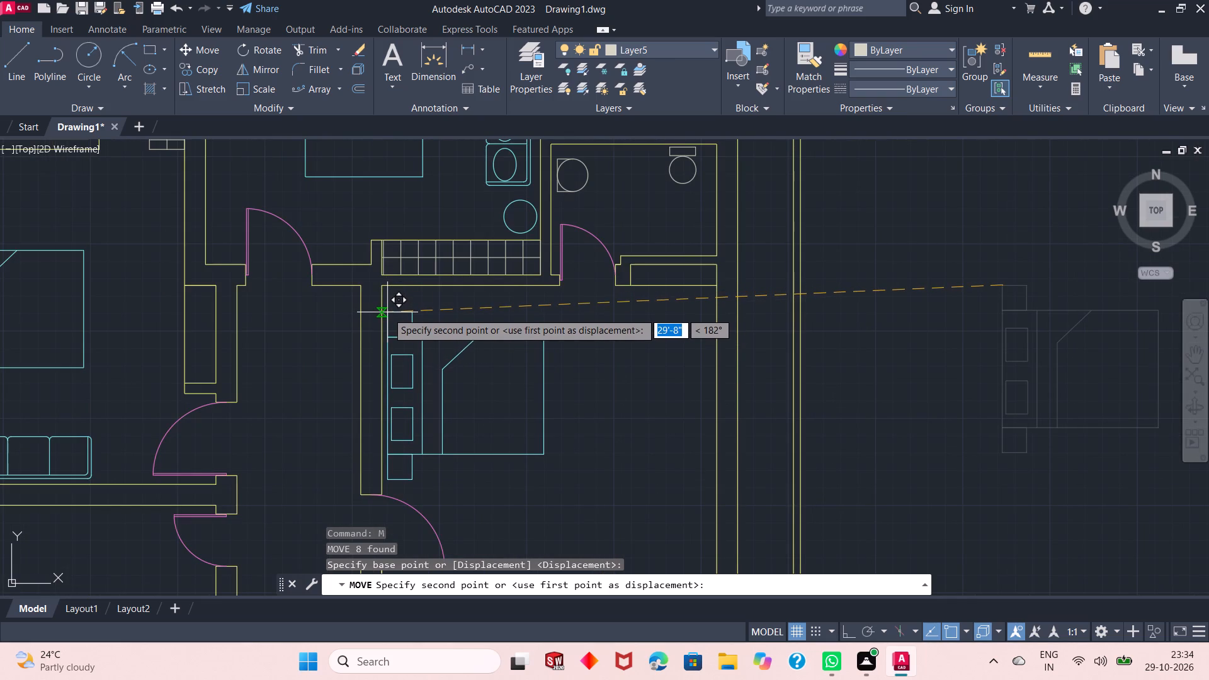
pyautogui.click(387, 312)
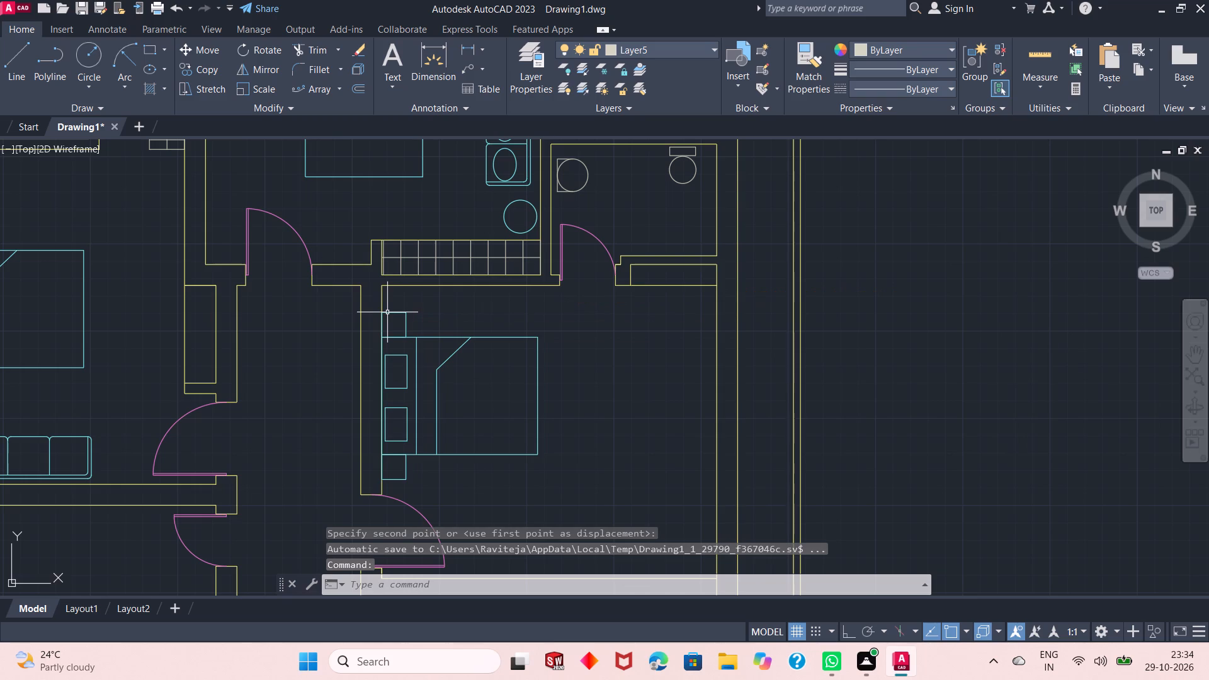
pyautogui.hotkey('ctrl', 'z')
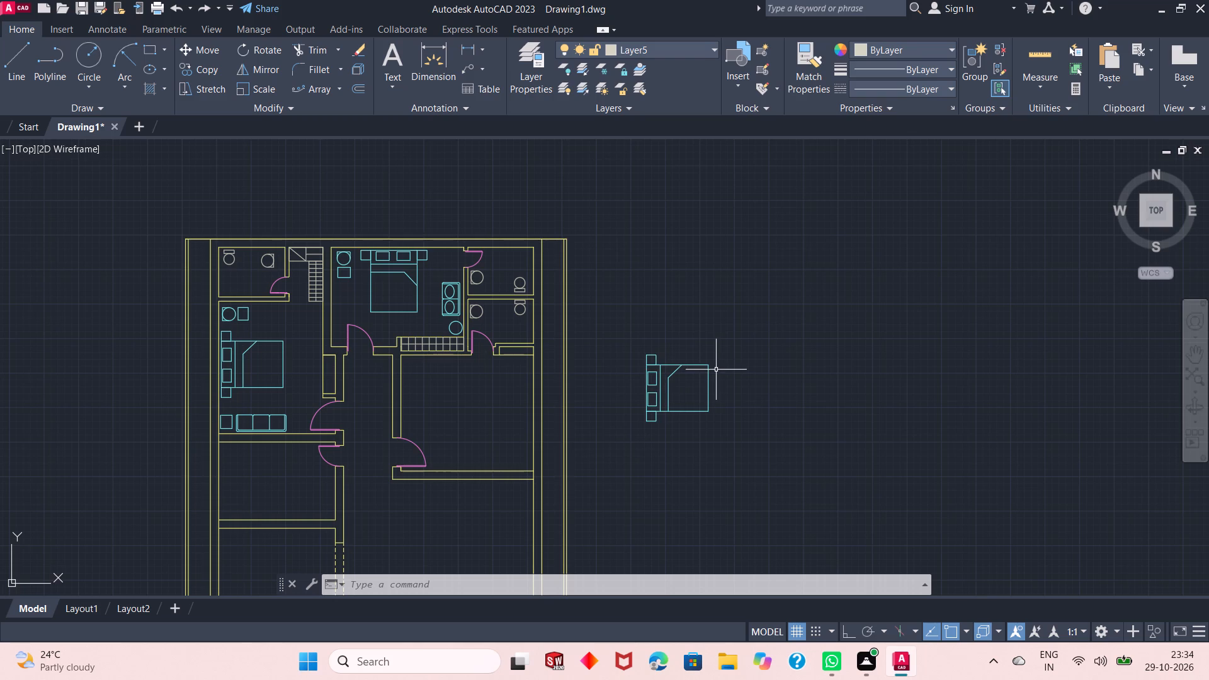
# Move the spare bed with its bedside tables into the bedroom south of the eastern bathrooms, leaving a small gap to the west wall.
pyautogui.click(734, 341)
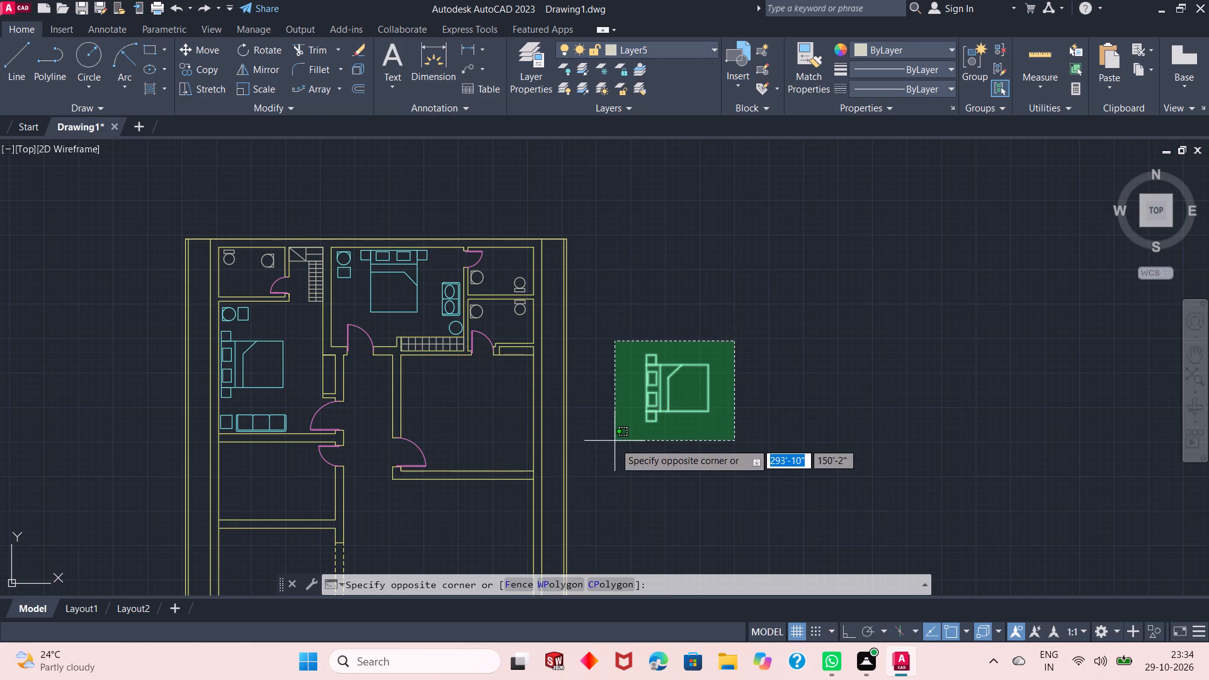
pyautogui.click(617, 455)
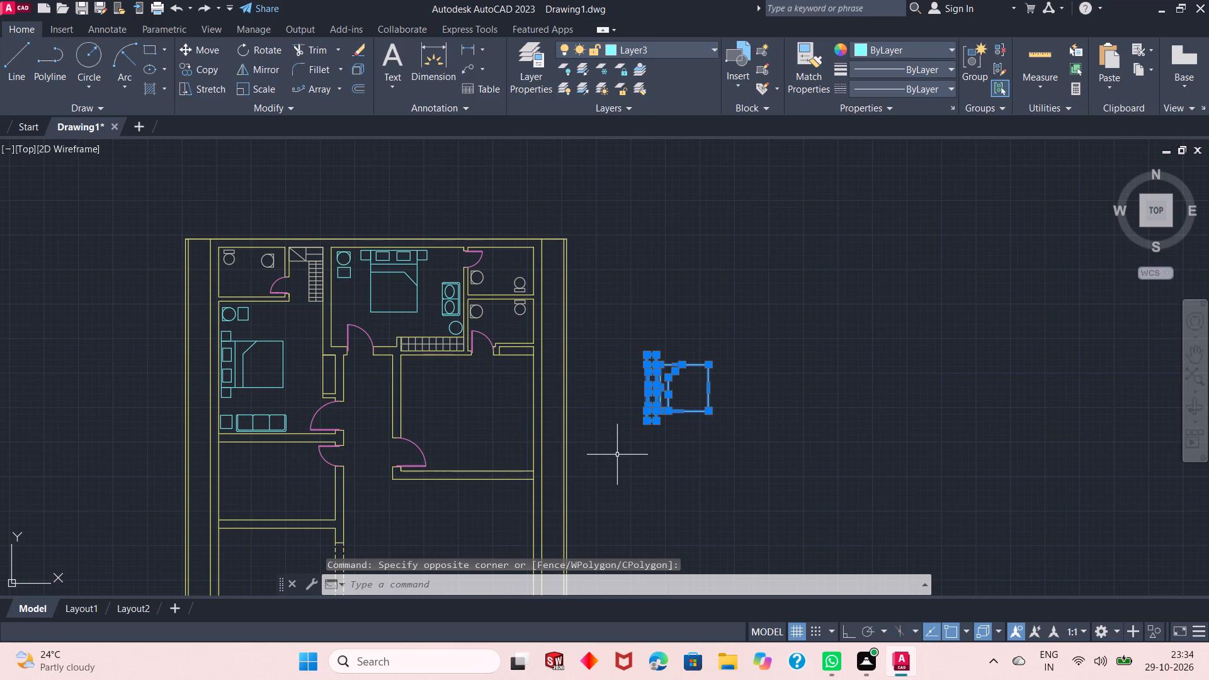
pyautogui.write('m')
pyautogui.press('space')
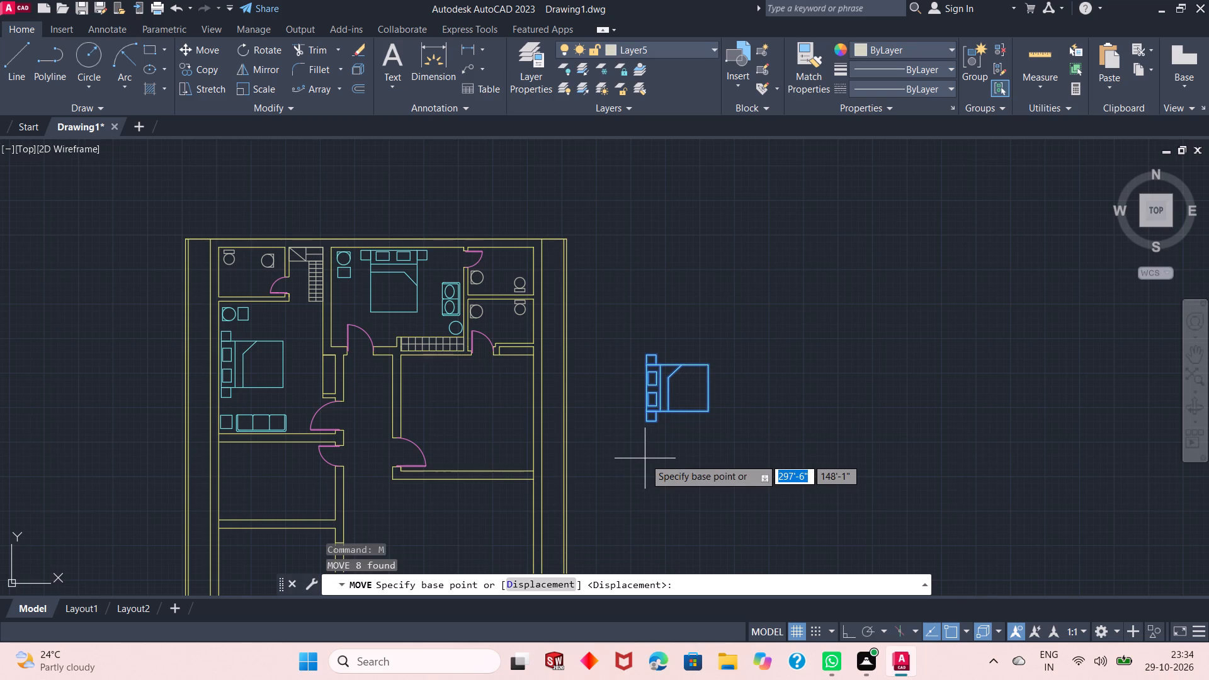
pyautogui.click(644, 352)
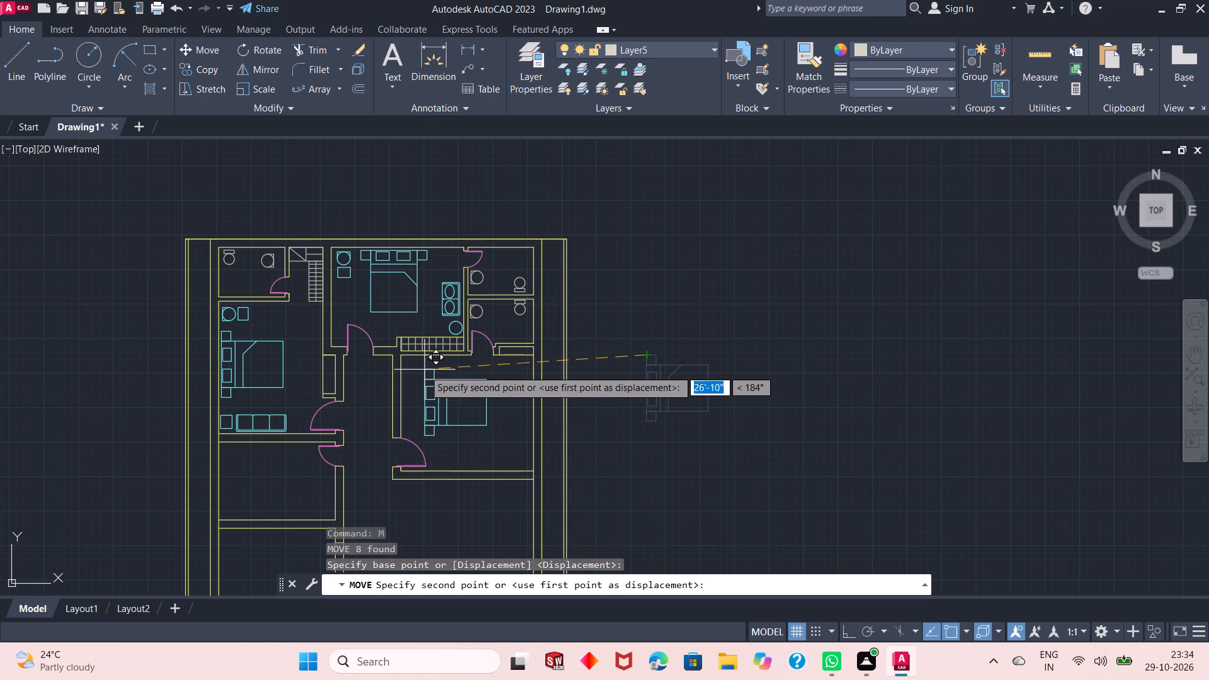
pyautogui.keyDown('ctrl'); pyautogui.scroll(2, 421, 371); pyautogui.keyUp('ctrl')
pyautogui.keyDown('ctrl'); pyautogui.scroll(-2, 423, 317); pyautogui.keyUp('ctrl')
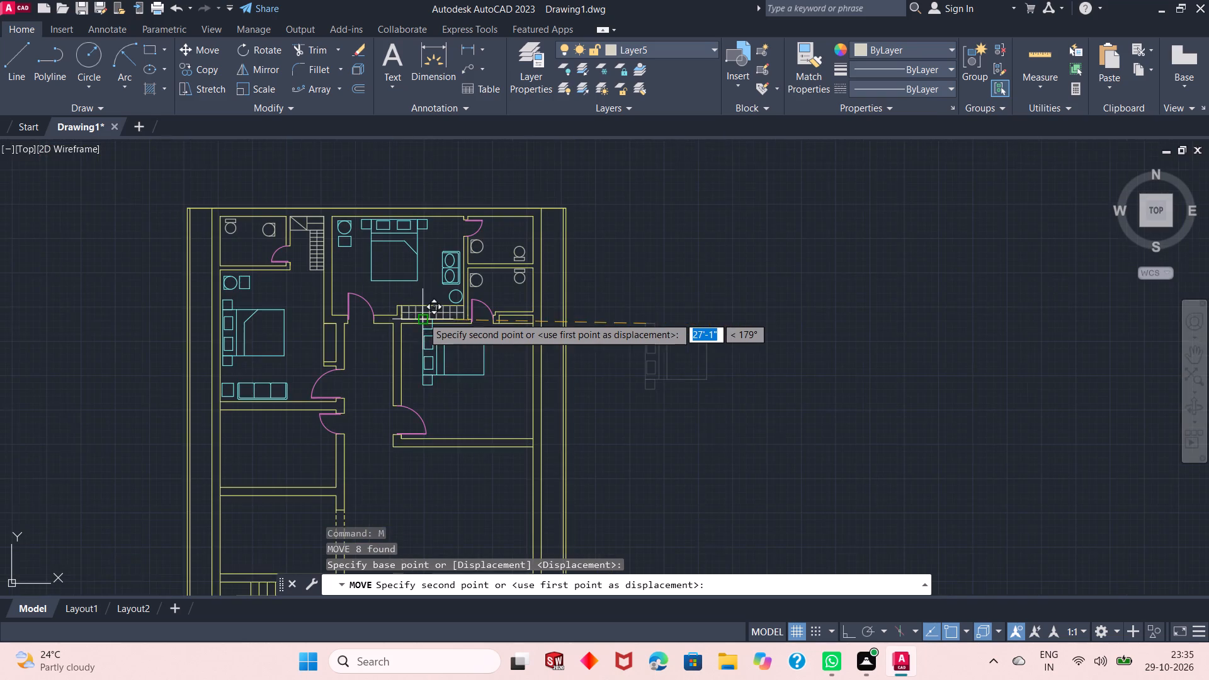
pyautogui.keyDown('ctrl'); pyautogui.scroll(2, 409, 338); pyautogui.keyUp('ctrl')
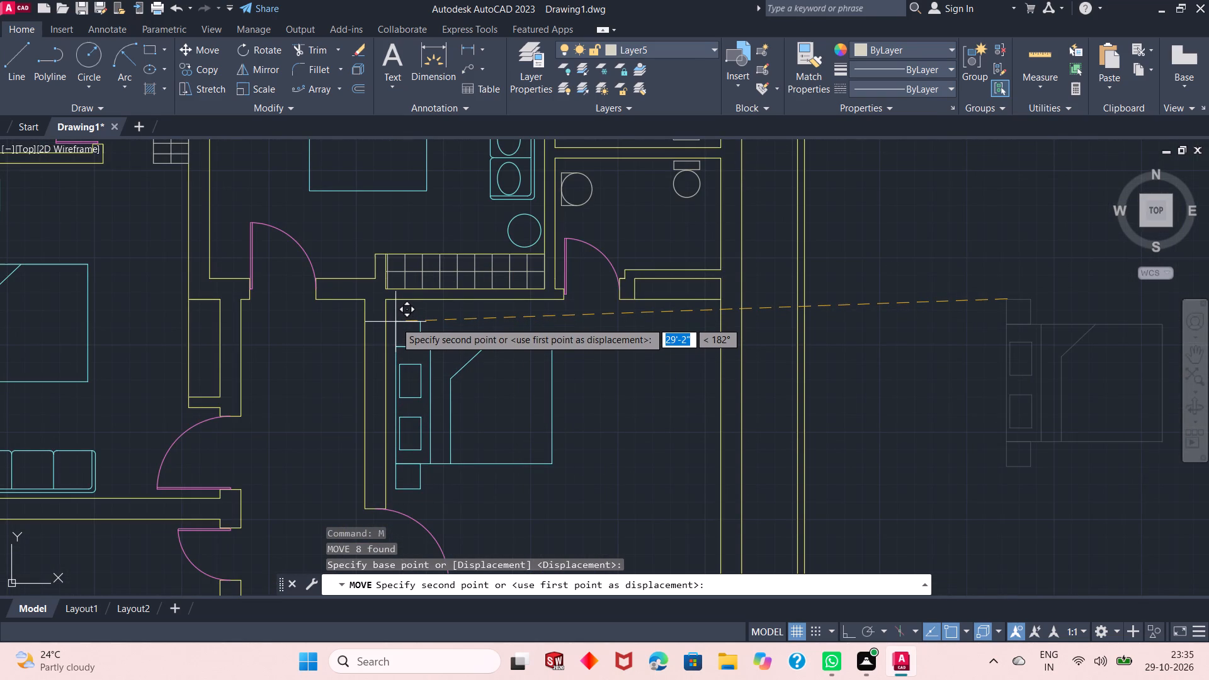
pyautogui.click(395, 322)
# Copy the circle-and-square seat and adjacent small rectangle from the west bedroom's northwest corner to four spots in the empty area east of the plan.
pyautogui.keyDown('ctrl'); pyautogui.scroll(-1, 453, 298); pyautogui.keyUp('ctrl')
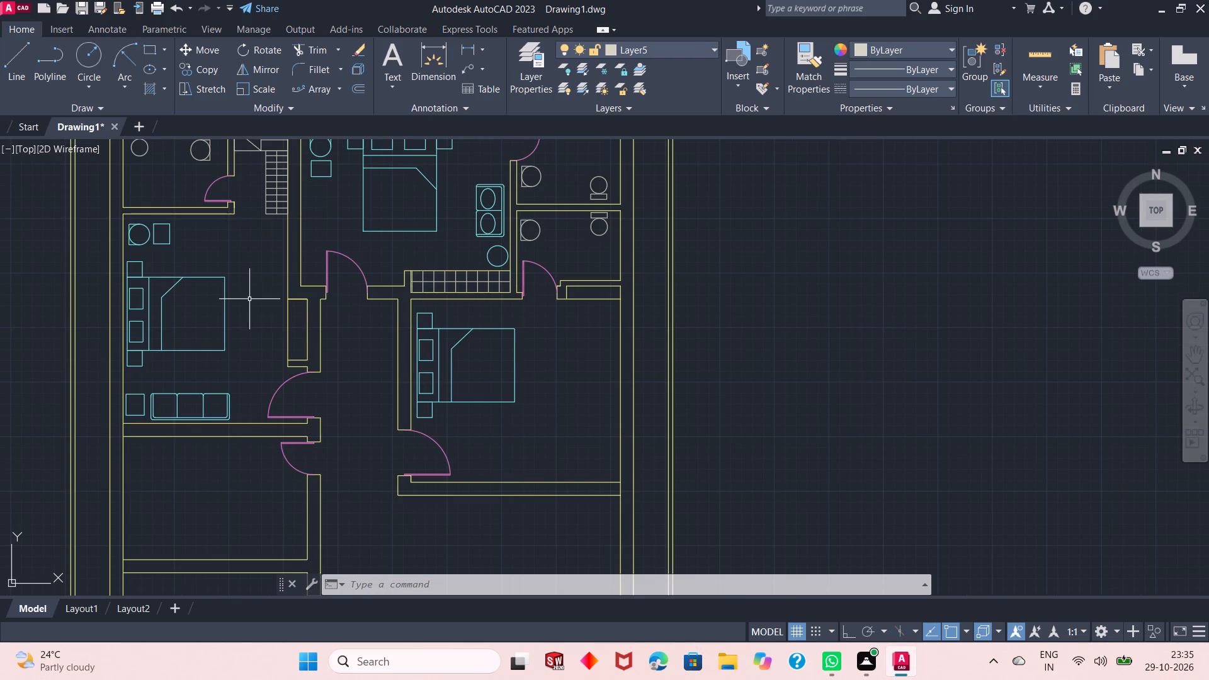
pyautogui.click(179, 221)
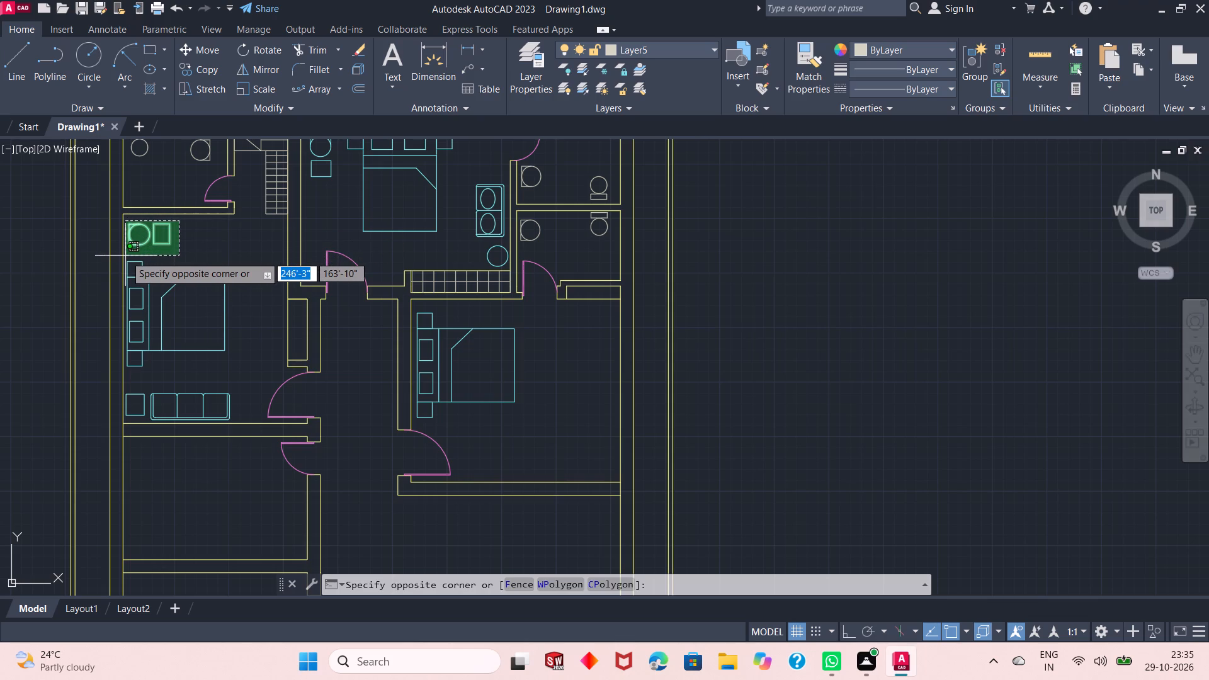
pyautogui.click(125, 256)
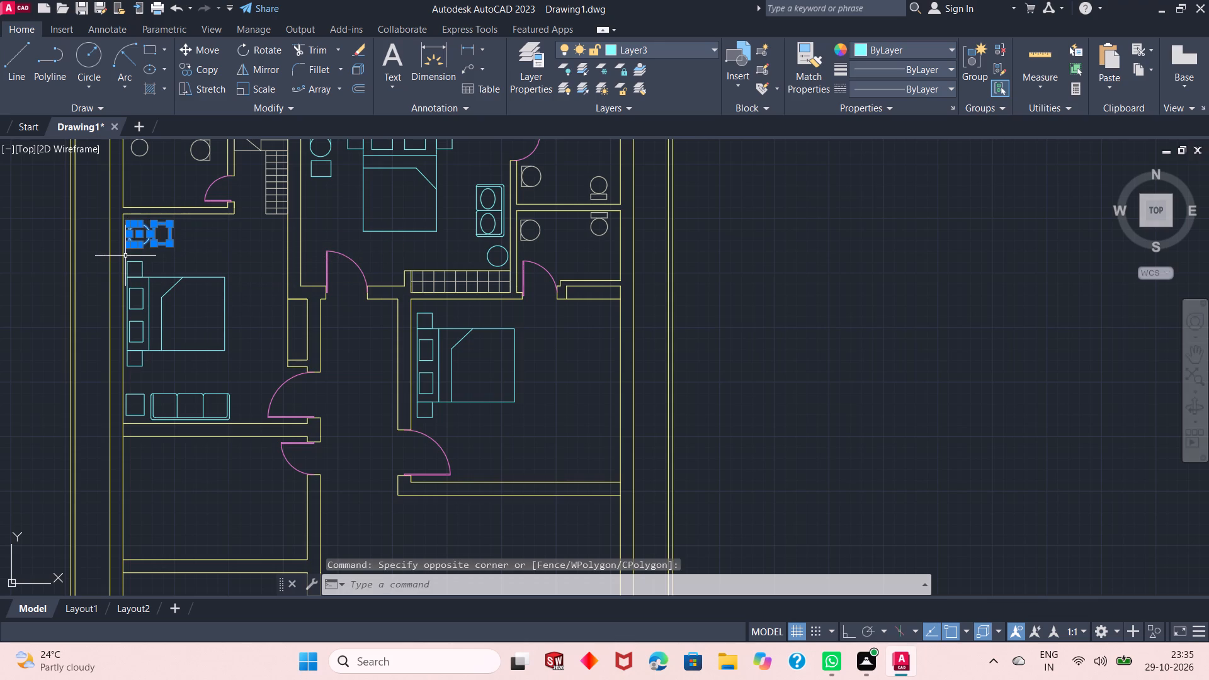
pyautogui.click(201, 68)
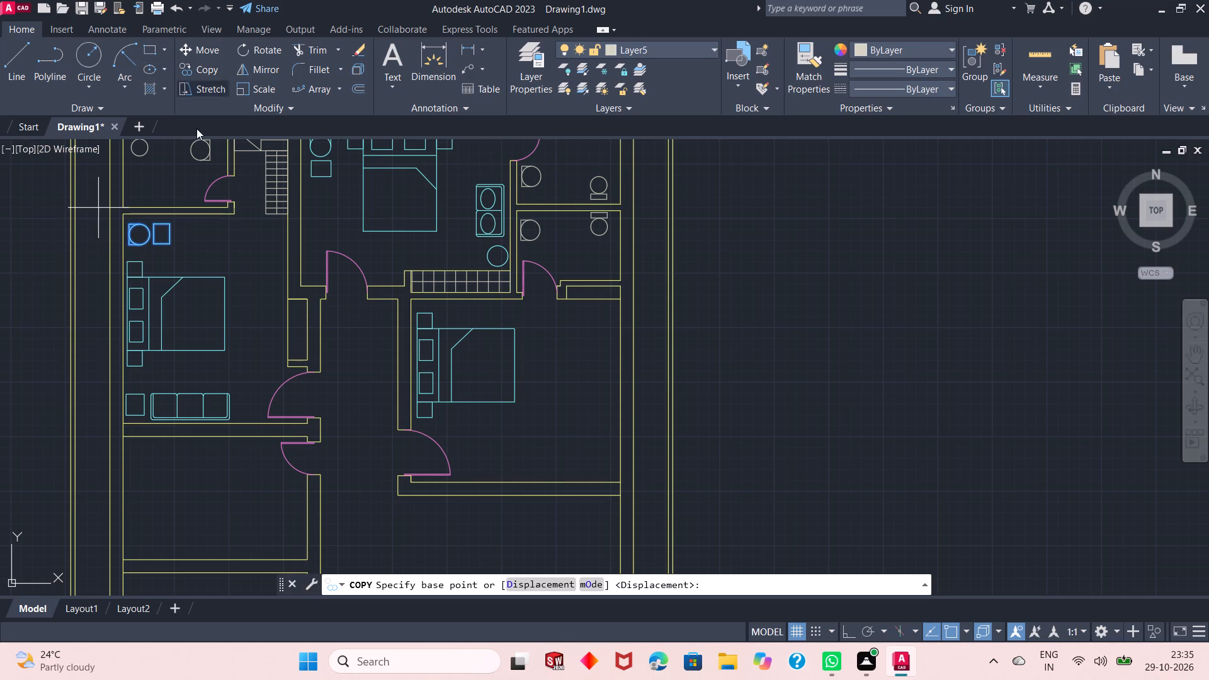
pyautogui.click(176, 238)
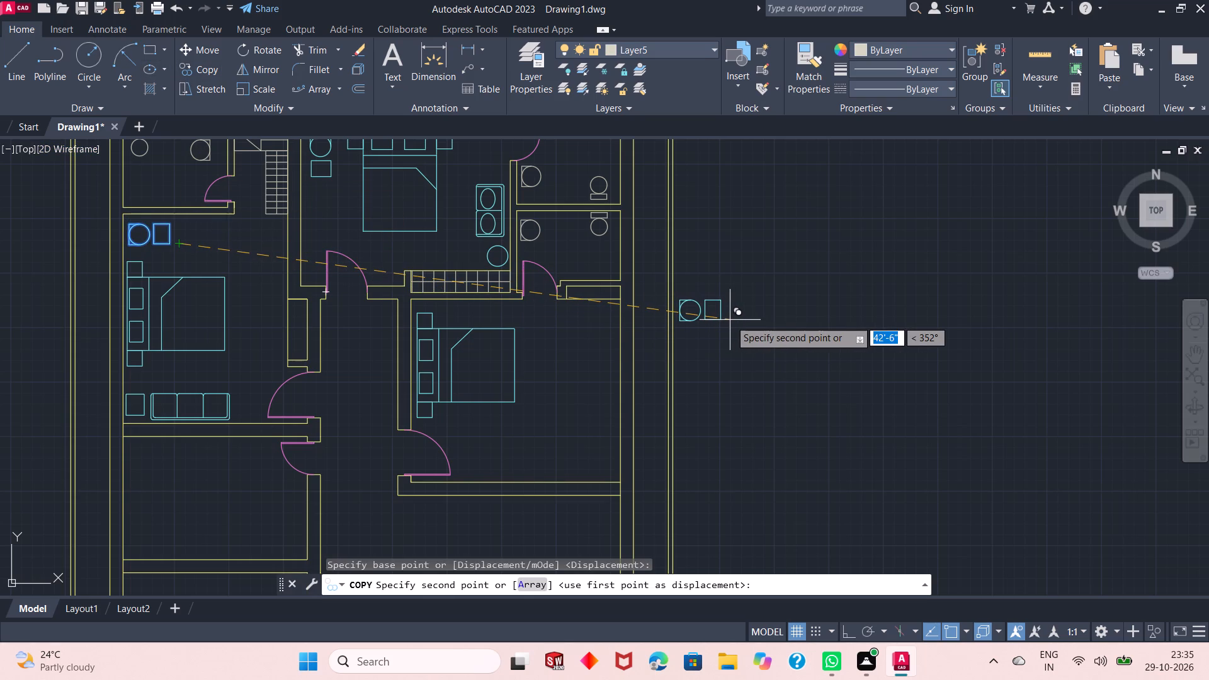
pyautogui.click(760, 331)
pyautogui.click(797, 355)
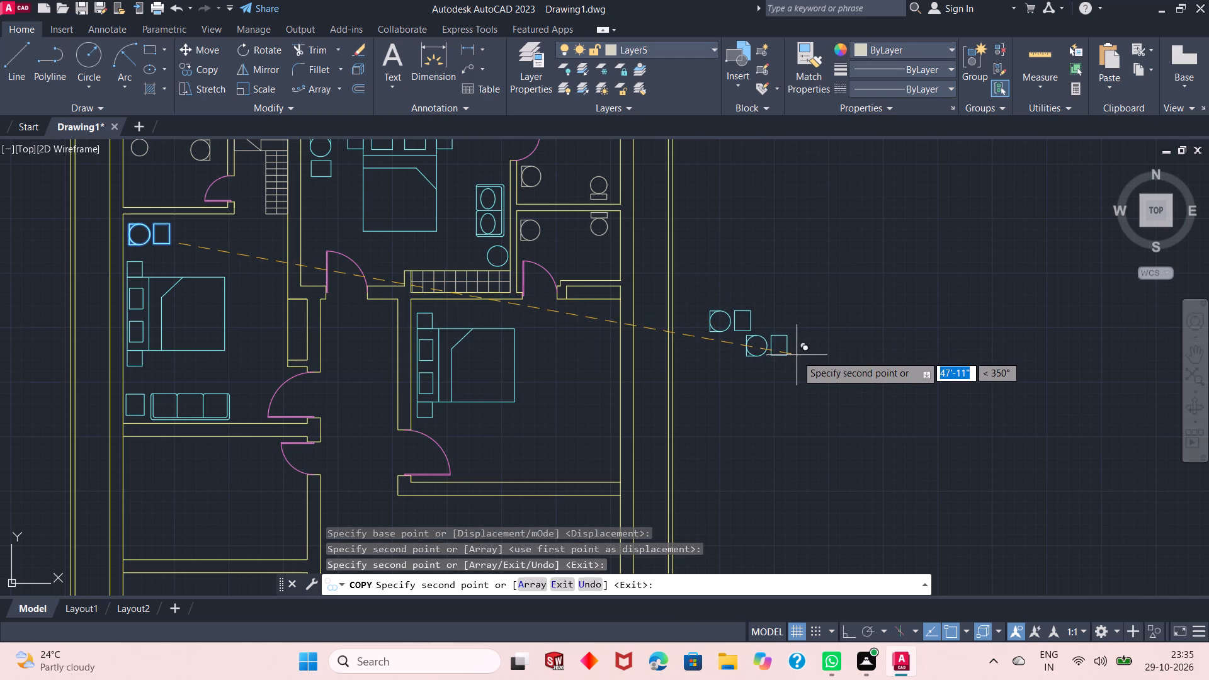
pyautogui.click(846, 450)
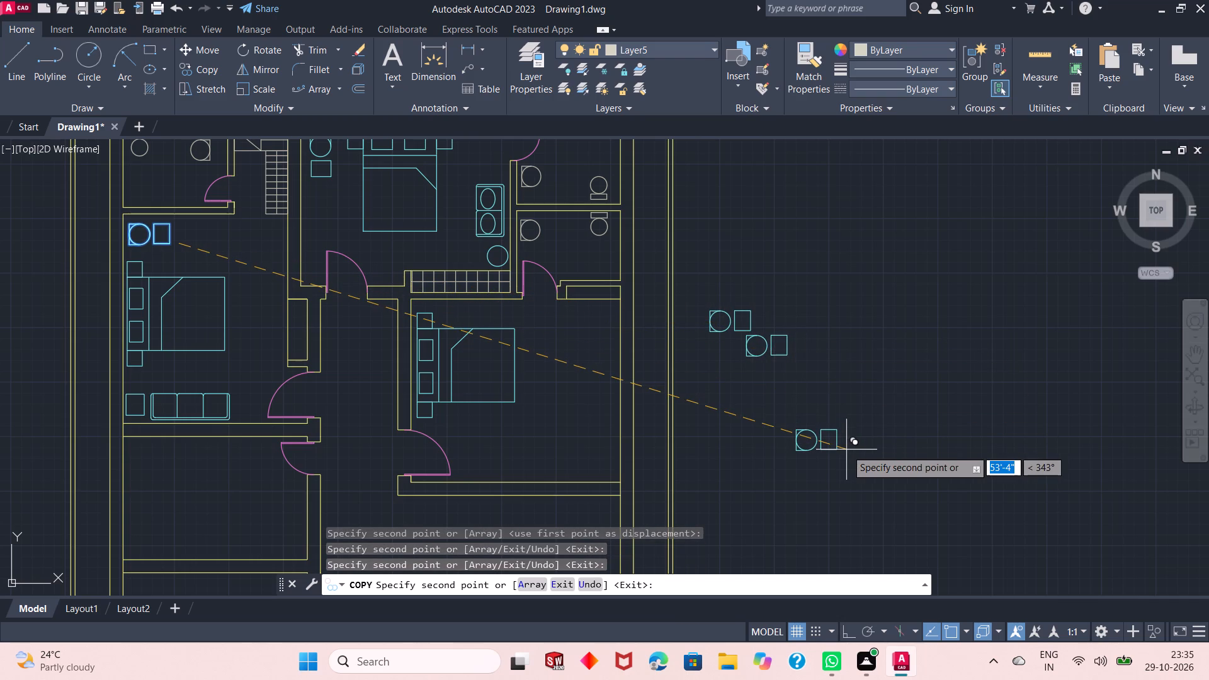
pyautogui.click(880, 385)
pyautogui.press('Return')
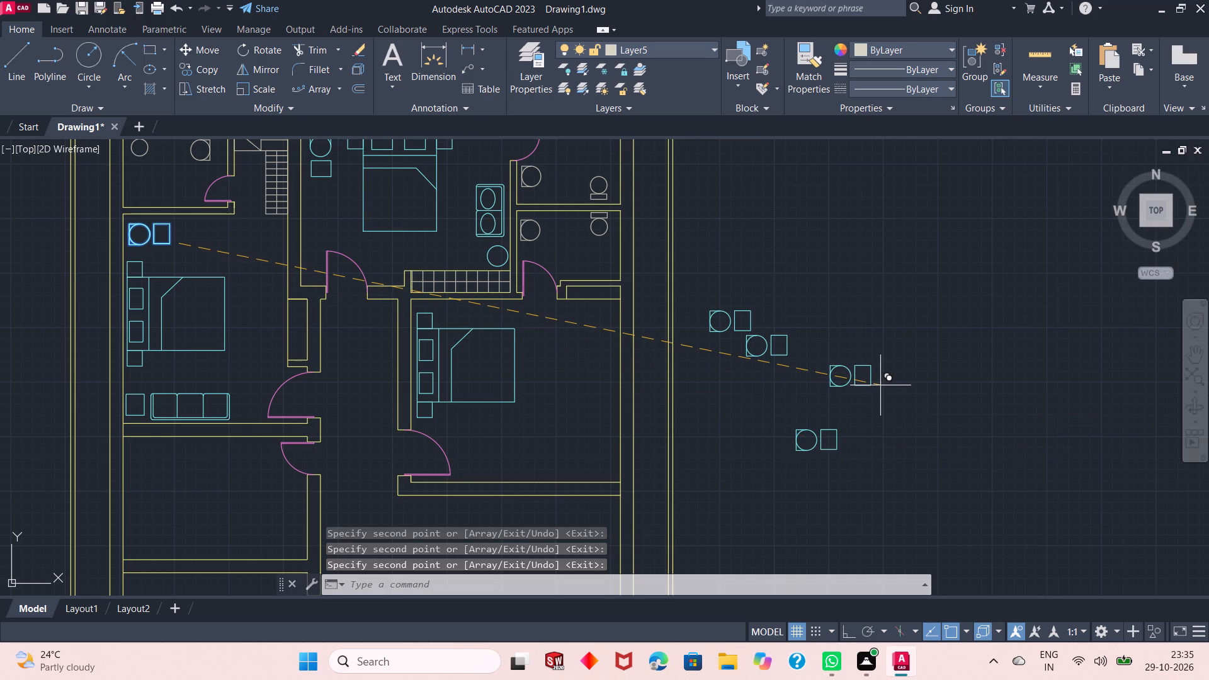
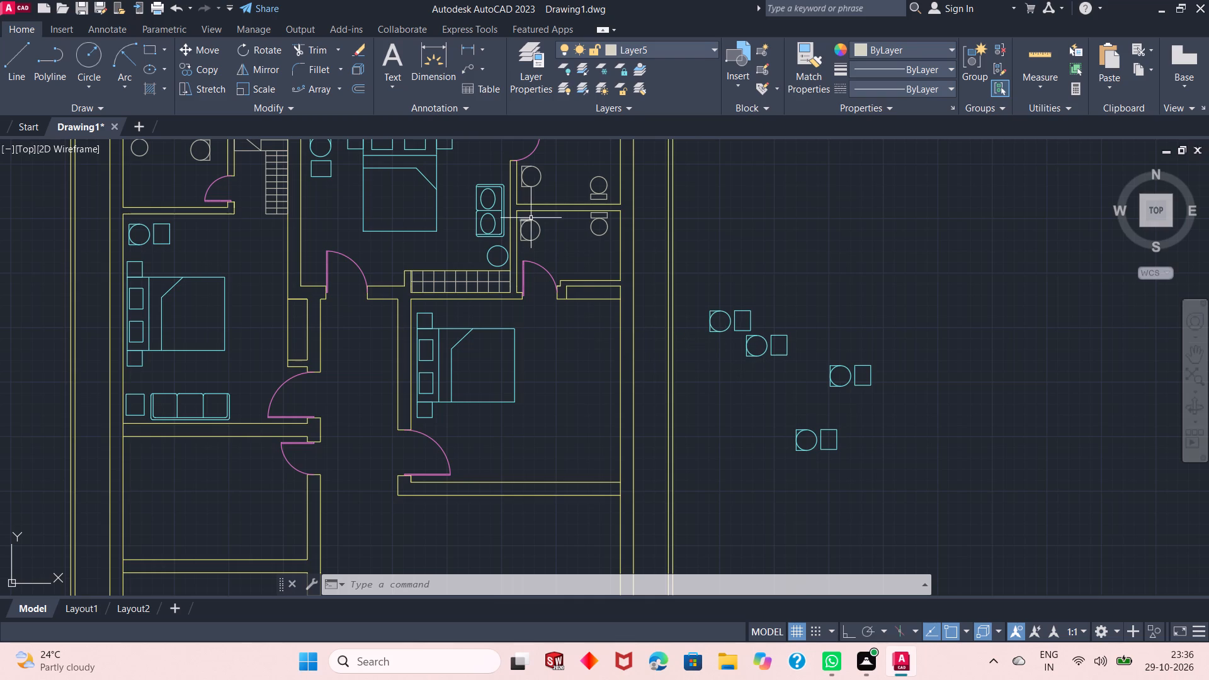
# Copy the northern bedroom's two-seat sofa and round table to three free spots east of the floor plan.
pyautogui.click(506, 180)
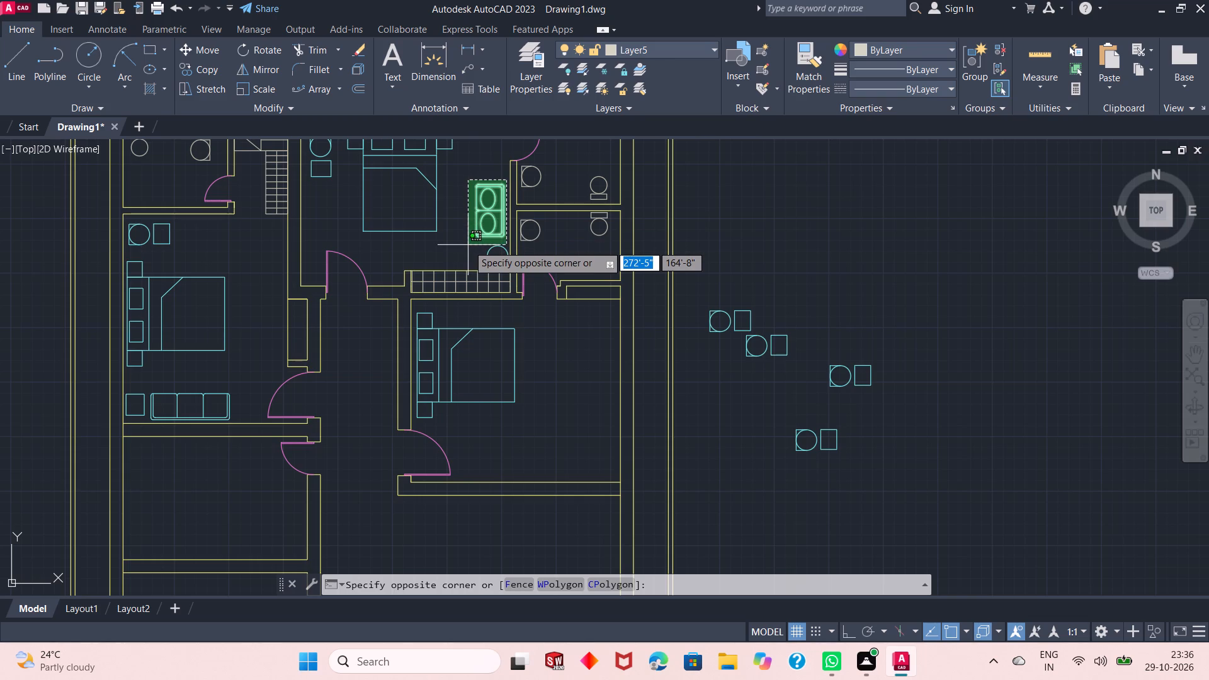
pyautogui.click(468, 251)
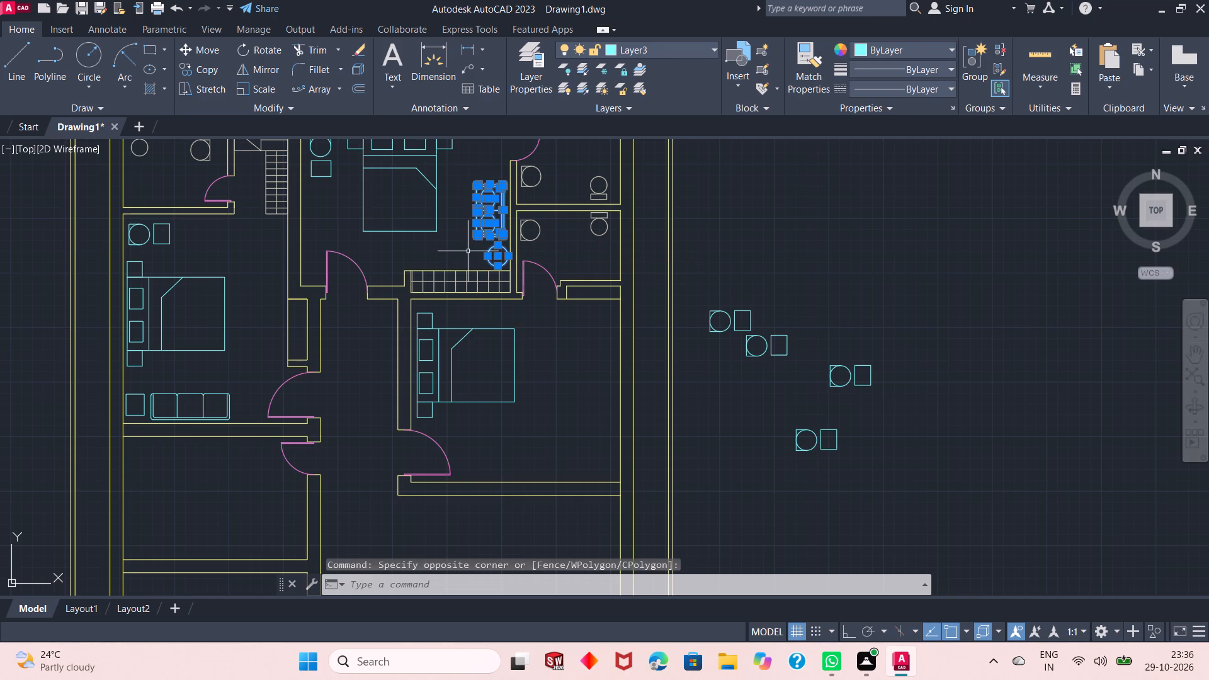
pyautogui.click(204, 70)
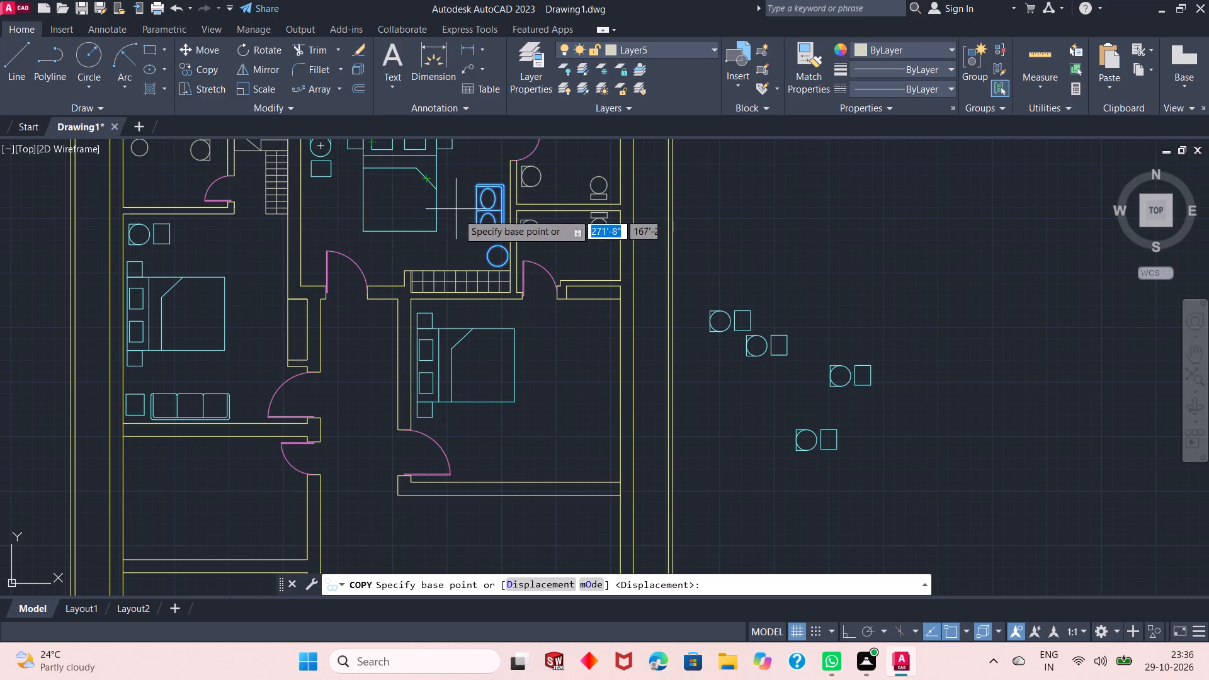
pyautogui.click(473, 239)
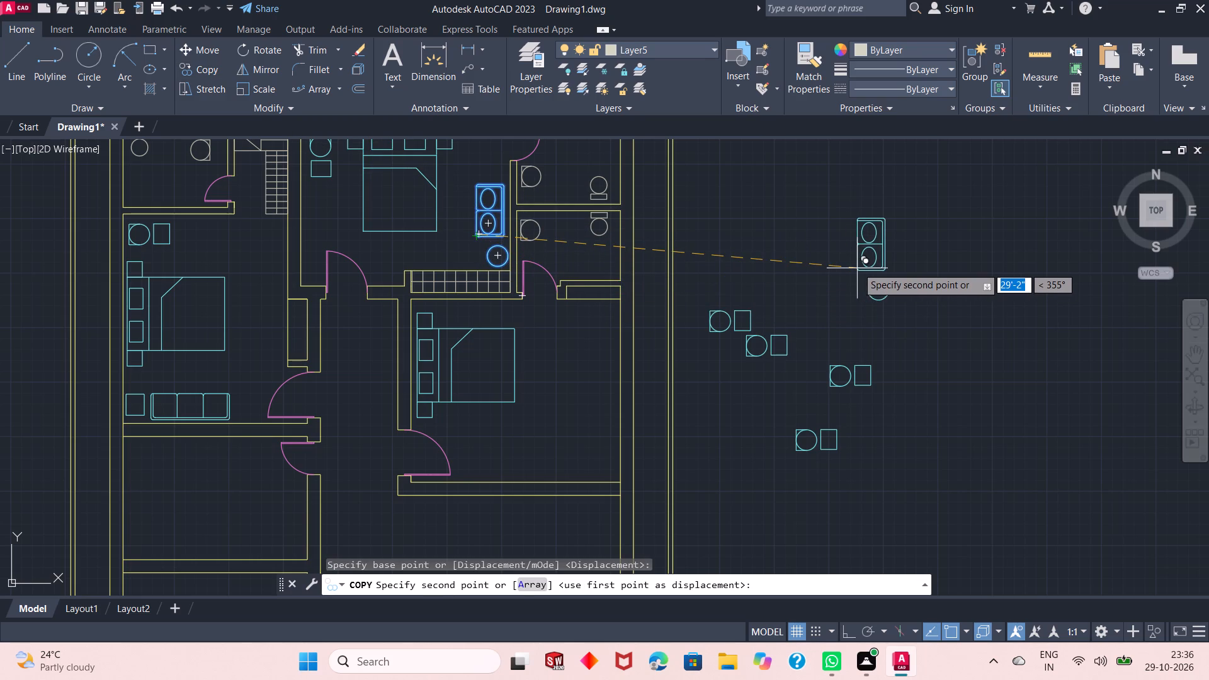
pyautogui.click(857, 265)
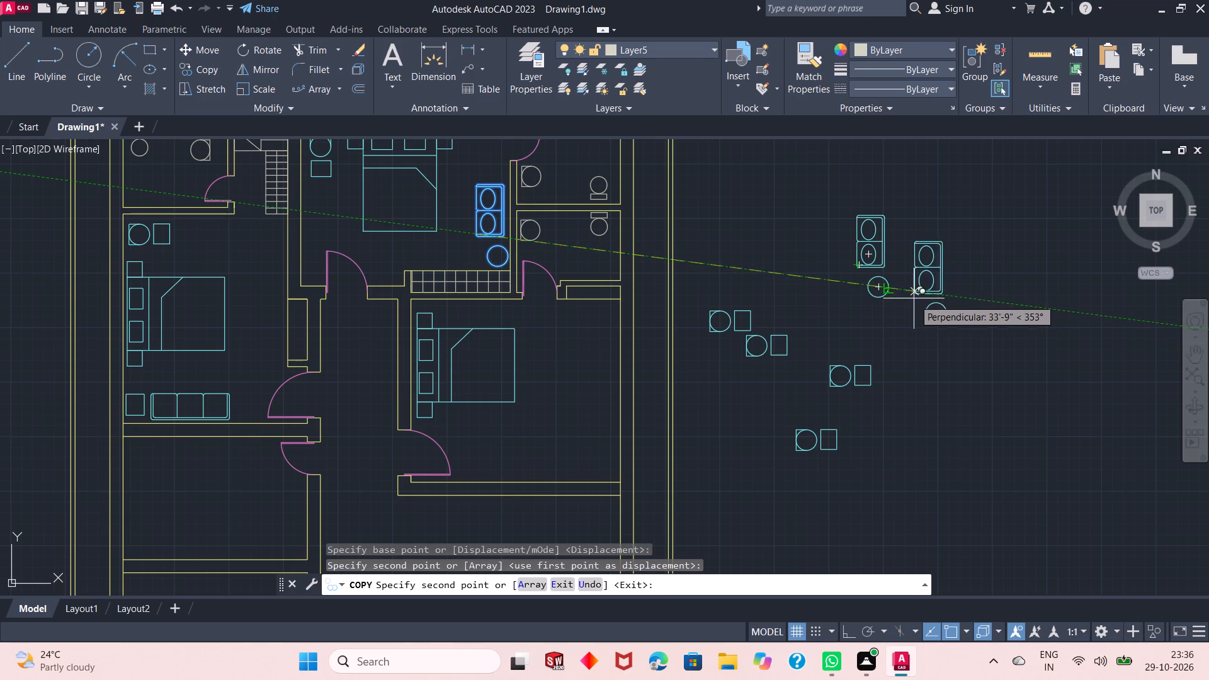
pyautogui.click(945, 359)
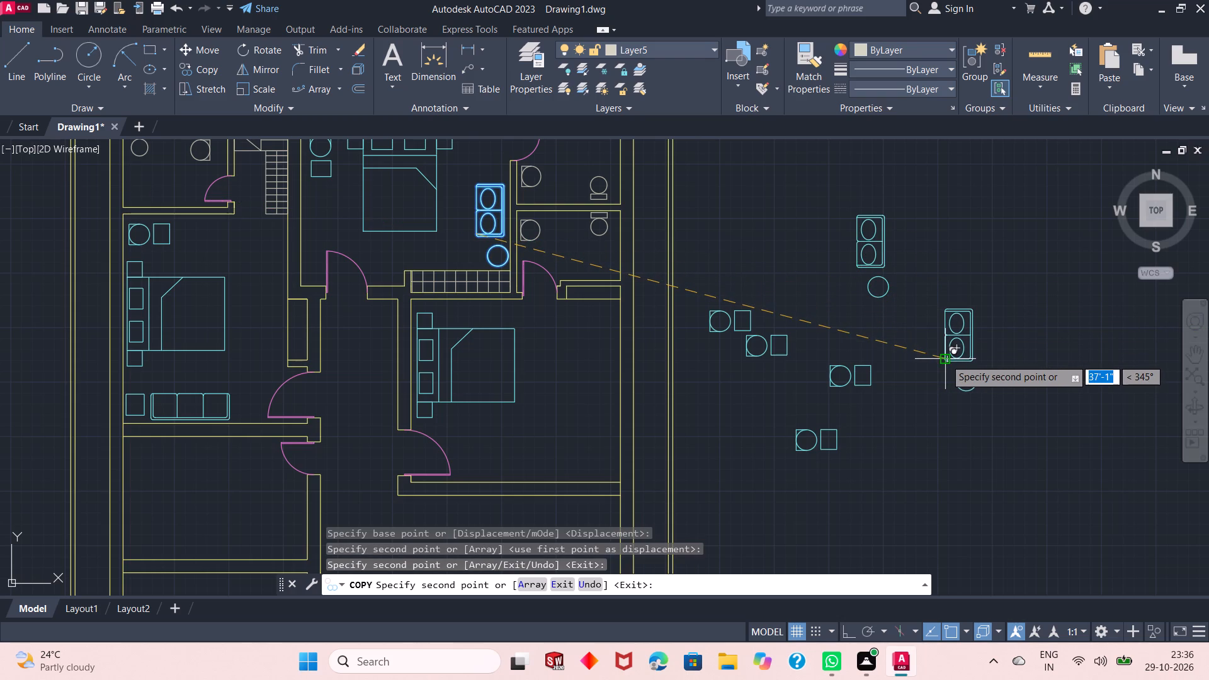
pyautogui.click(982, 490)
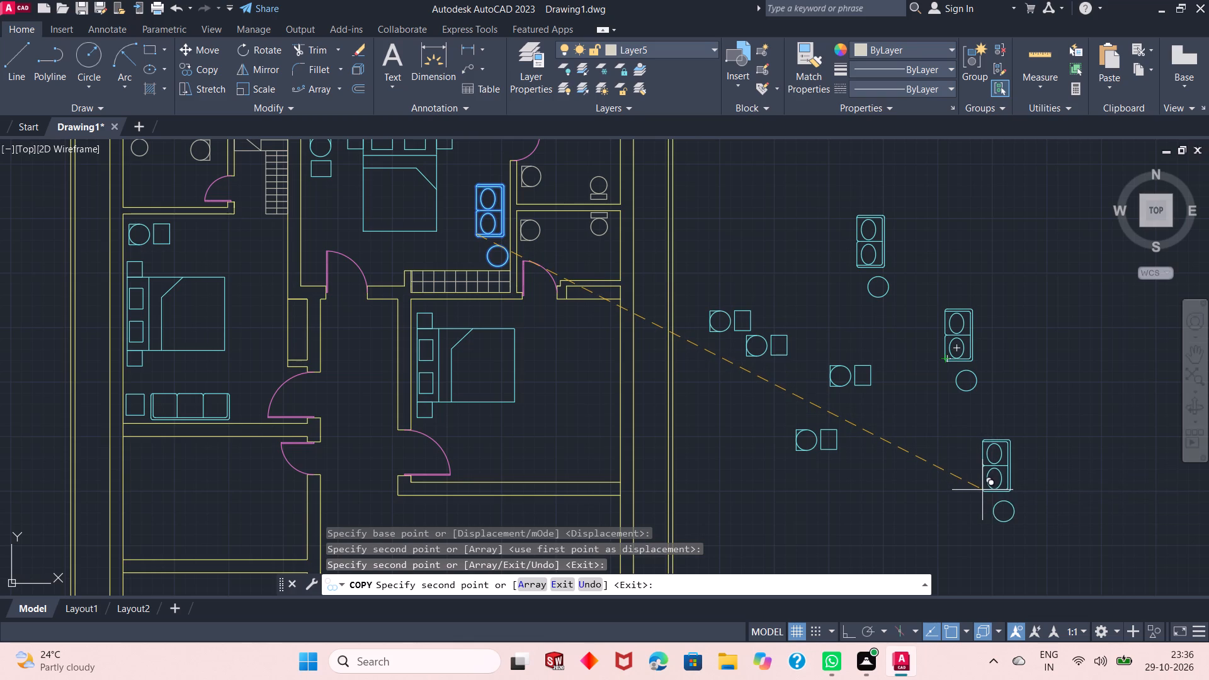
pyautogui.press('Return')
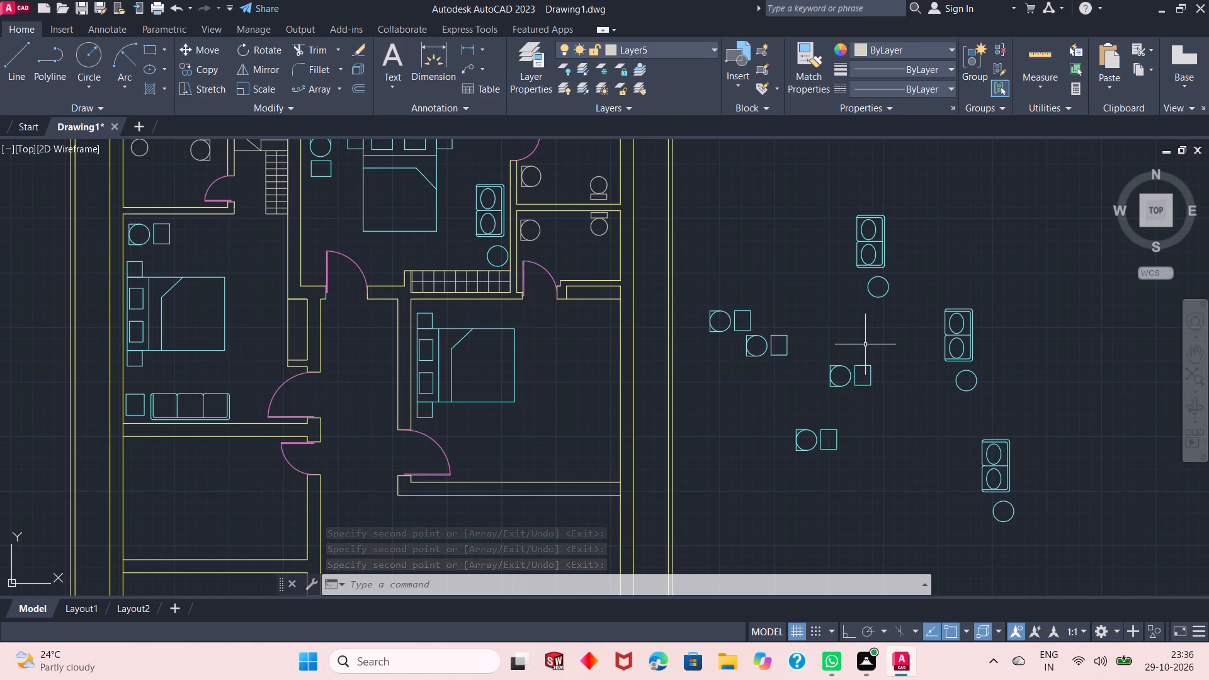
# Copy the western bedroom's three-seat sofa and side table once to the free area east of the floor plan.
pyautogui.click(248, 371)
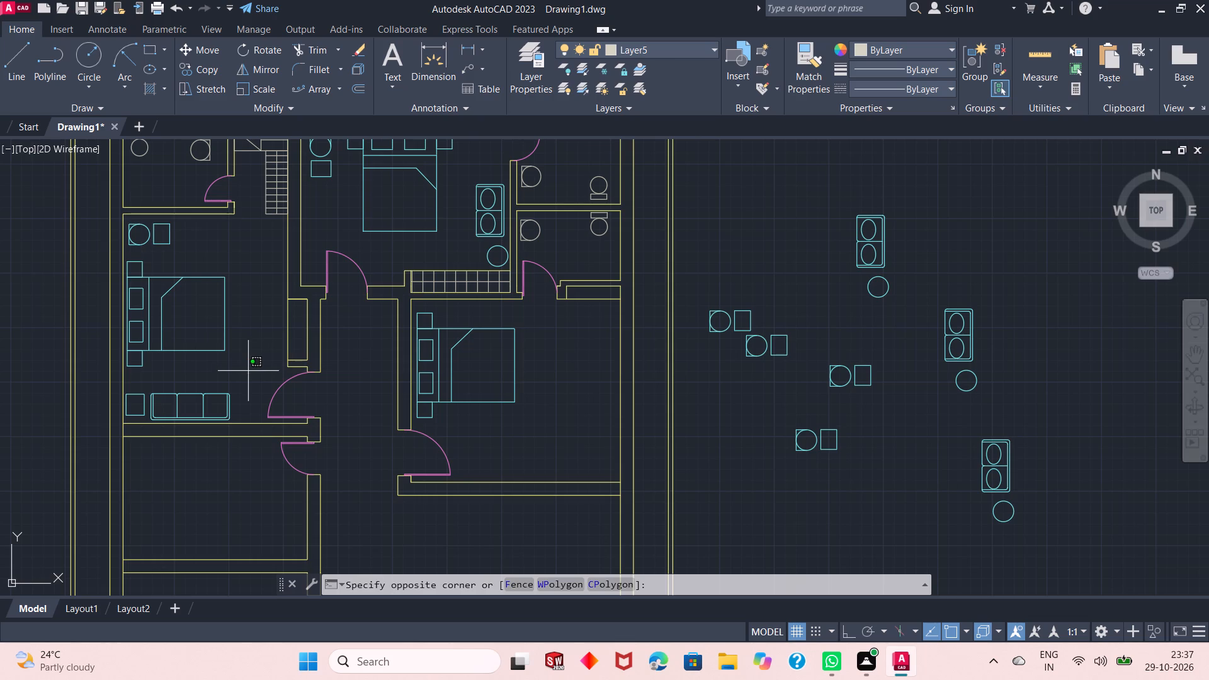
pyautogui.click(130, 421)
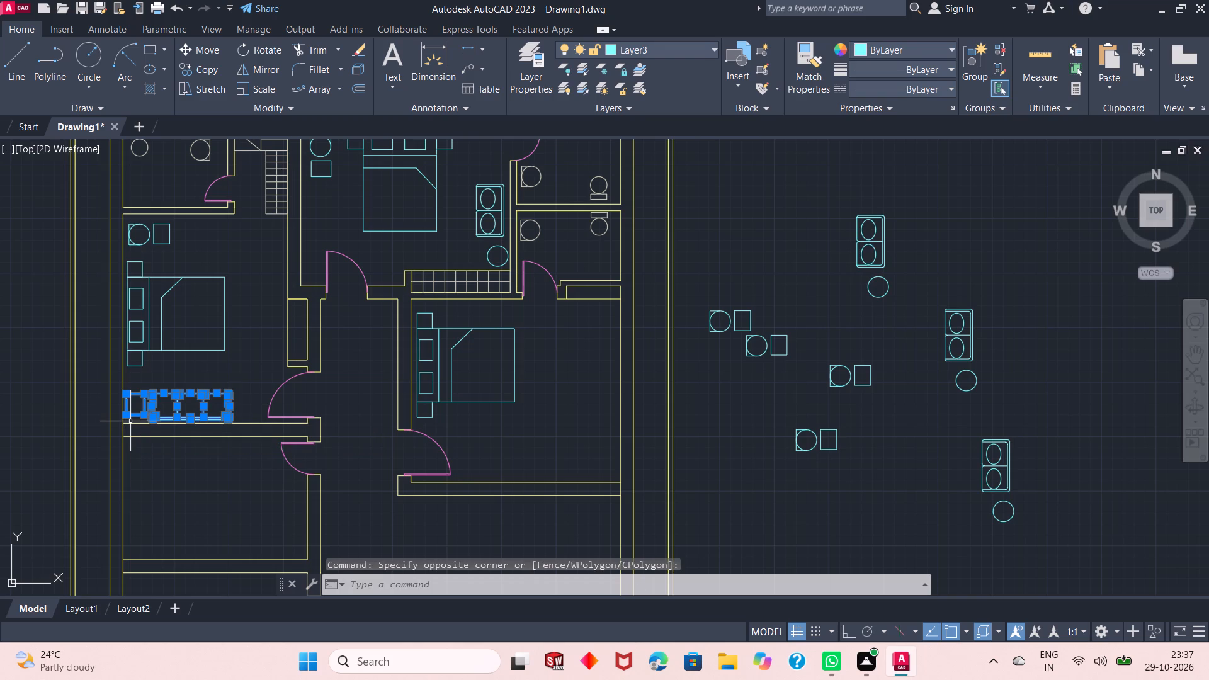
pyautogui.click(188, 71)
pyautogui.click(212, 396)
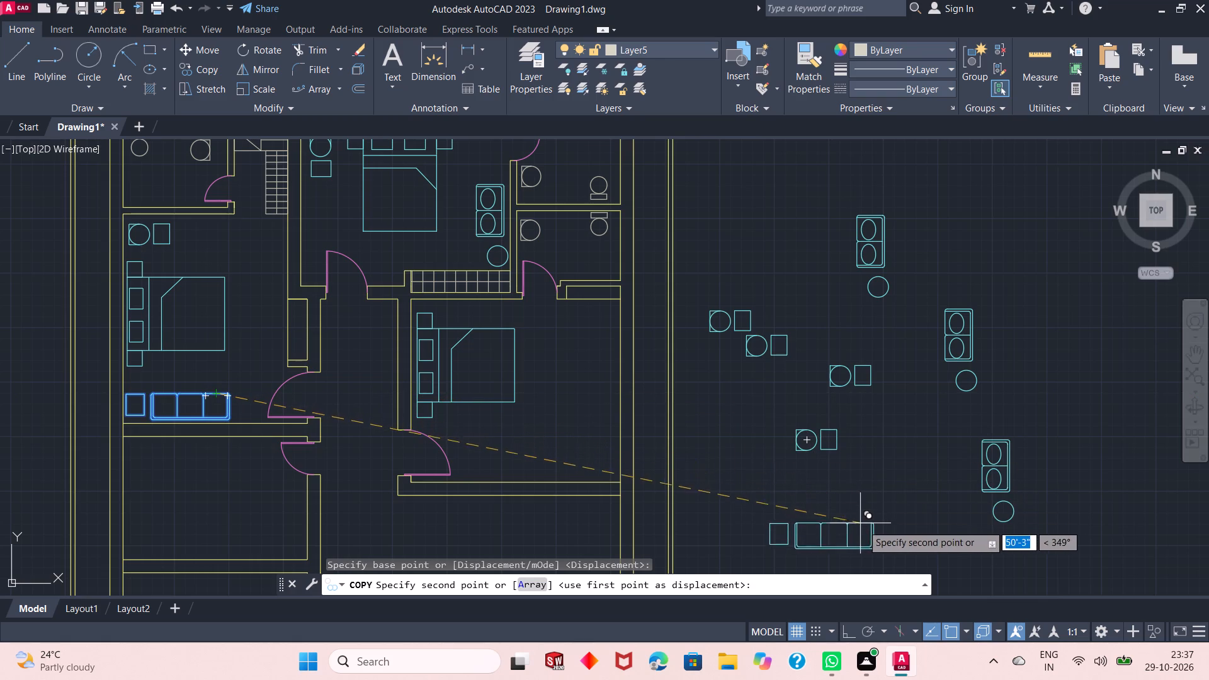
pyautogui.click(885, 538)
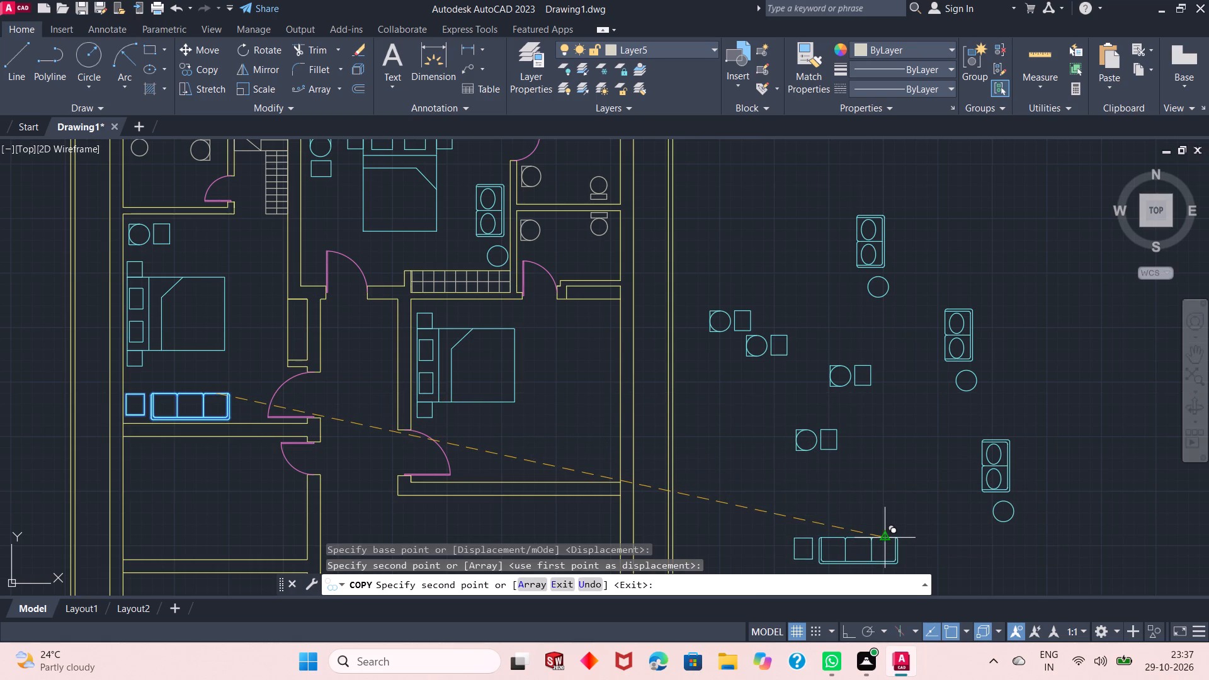
pyautogui.press('Return')
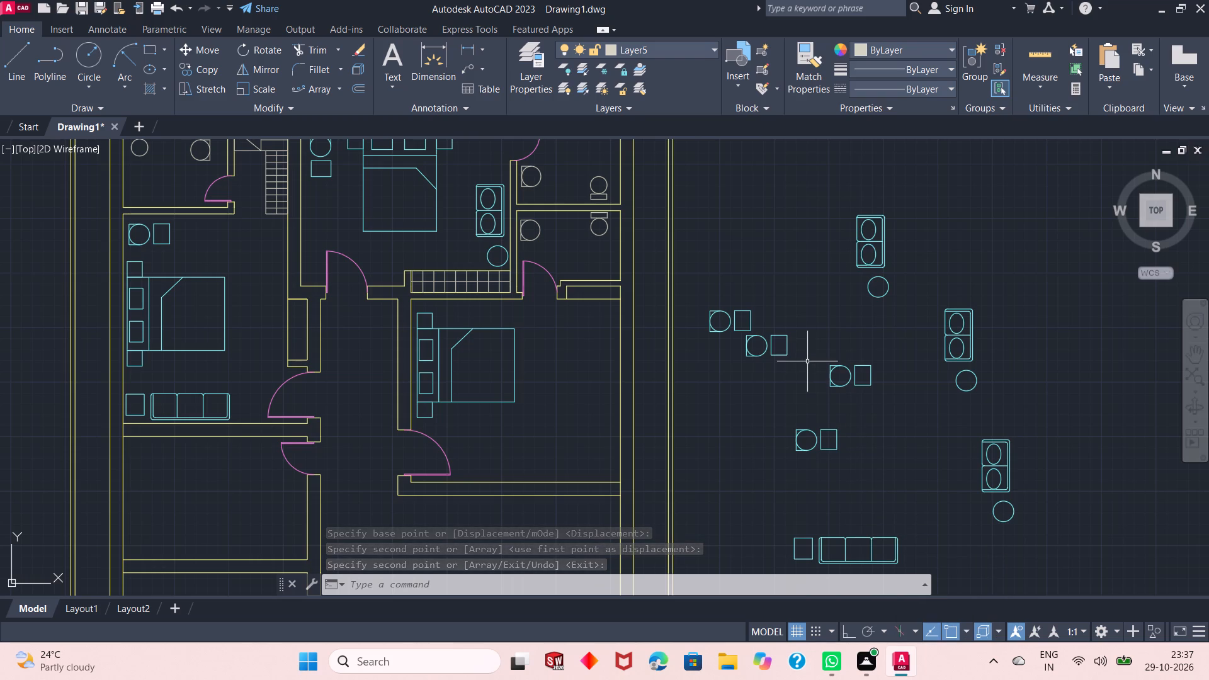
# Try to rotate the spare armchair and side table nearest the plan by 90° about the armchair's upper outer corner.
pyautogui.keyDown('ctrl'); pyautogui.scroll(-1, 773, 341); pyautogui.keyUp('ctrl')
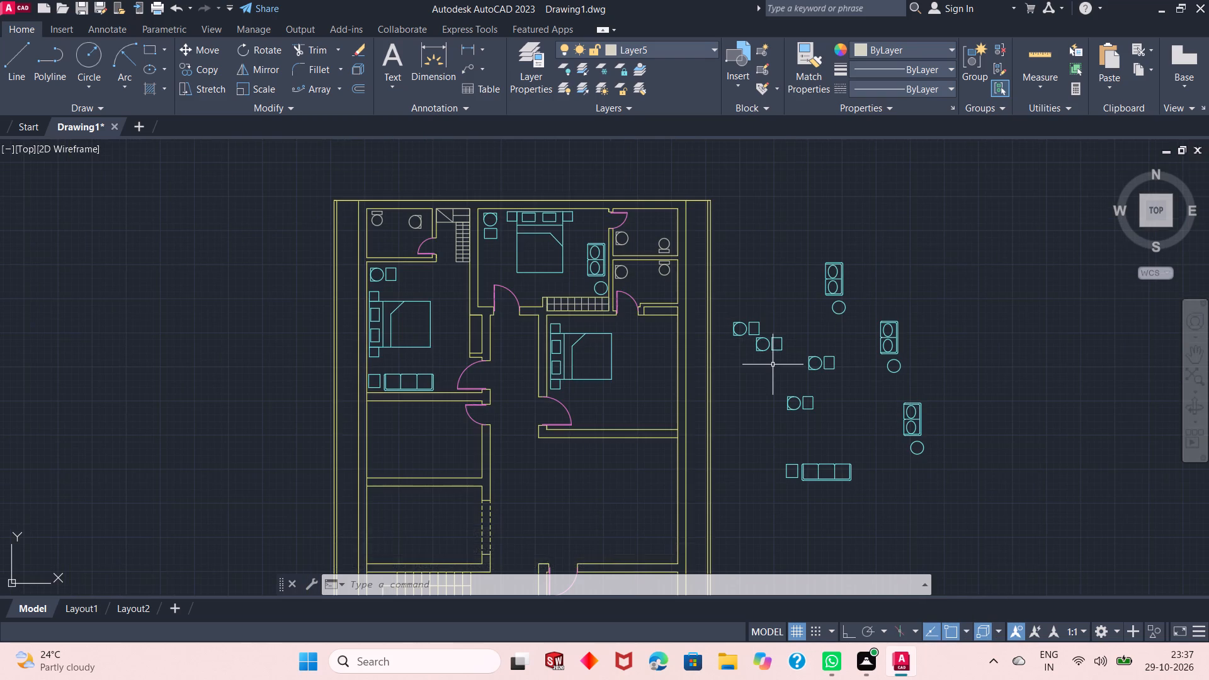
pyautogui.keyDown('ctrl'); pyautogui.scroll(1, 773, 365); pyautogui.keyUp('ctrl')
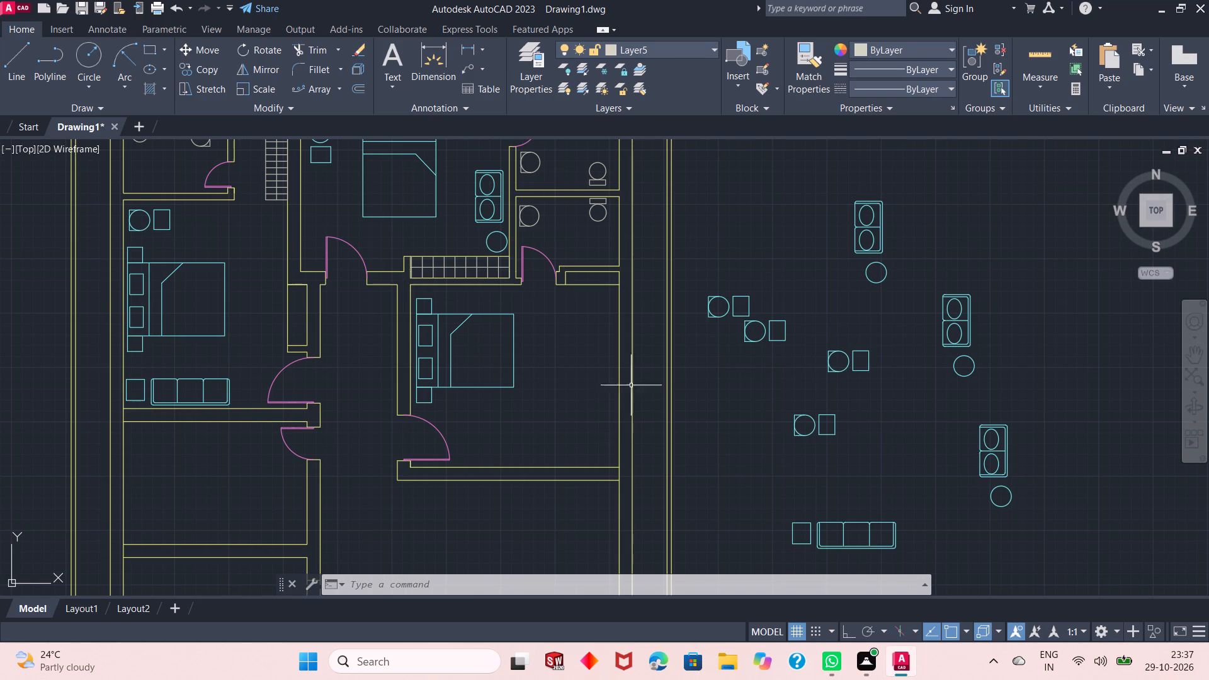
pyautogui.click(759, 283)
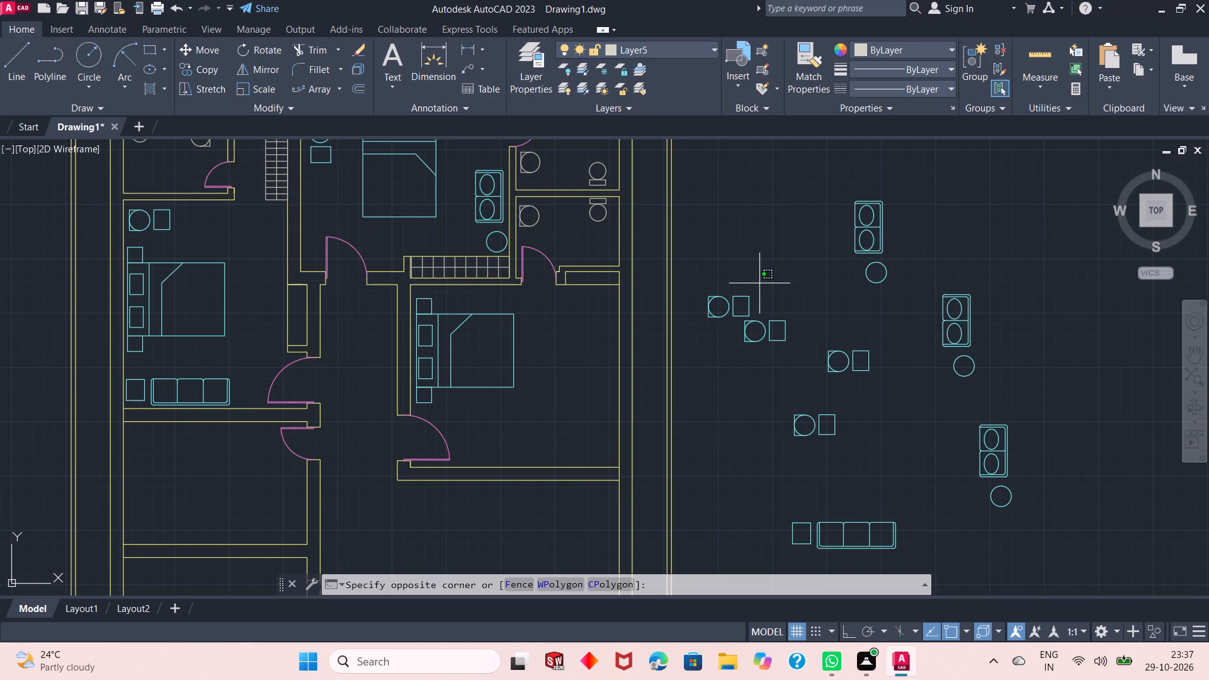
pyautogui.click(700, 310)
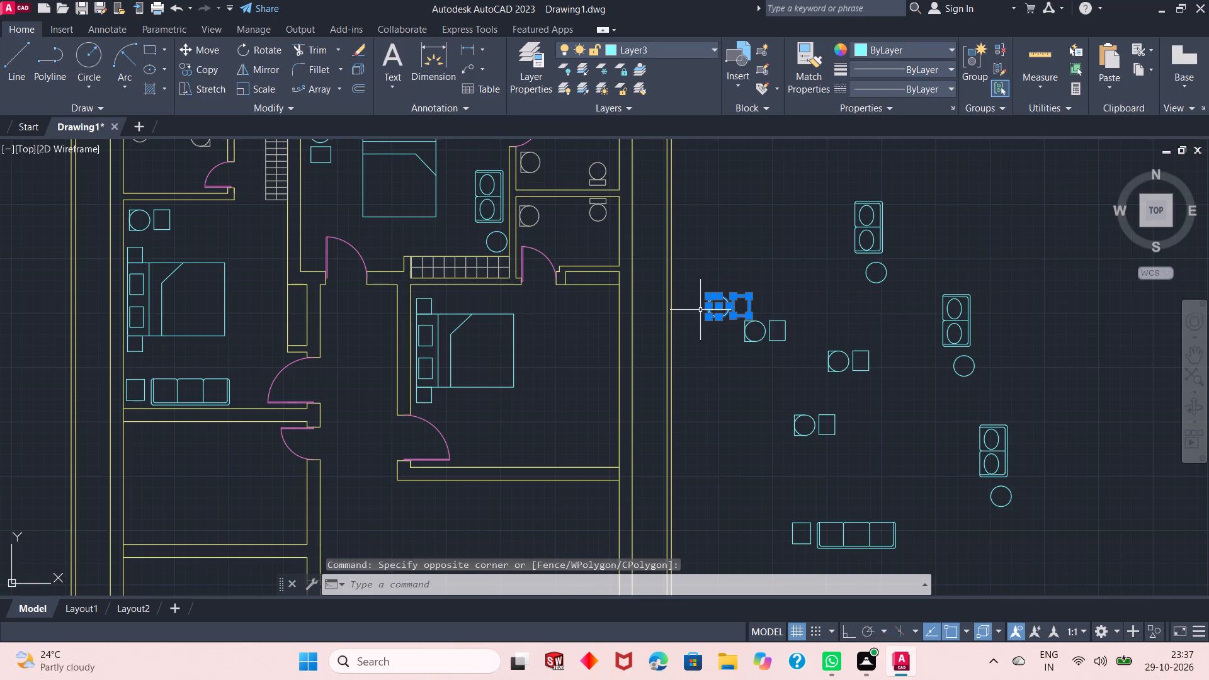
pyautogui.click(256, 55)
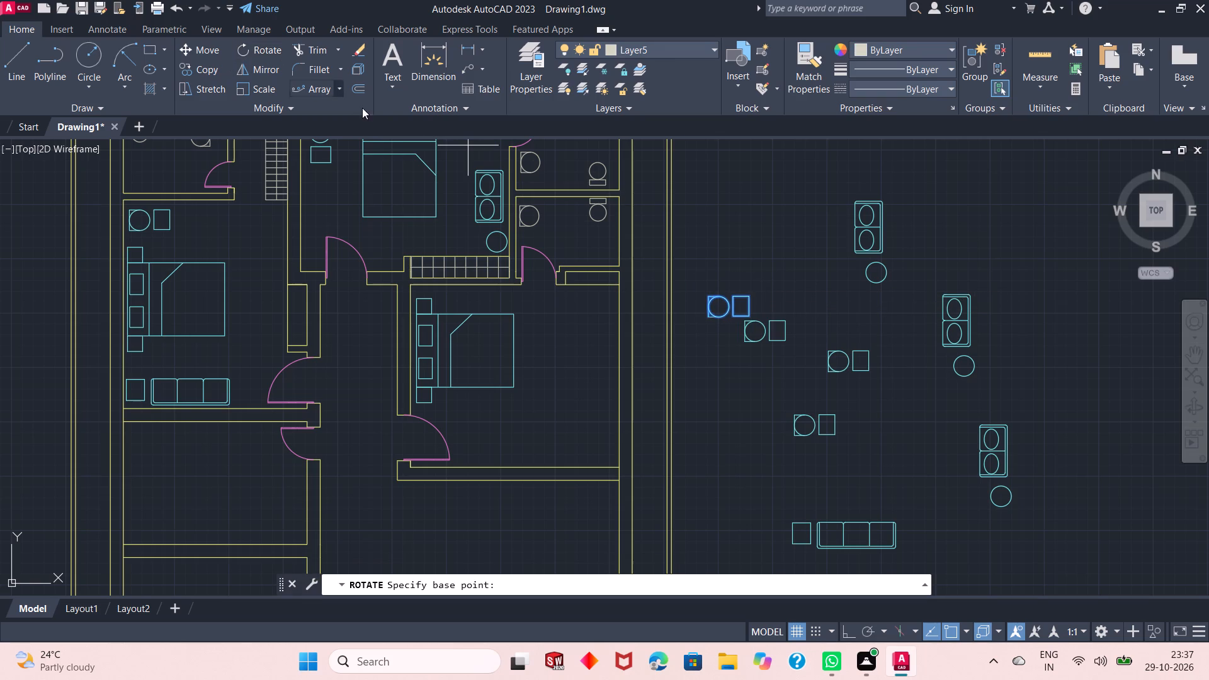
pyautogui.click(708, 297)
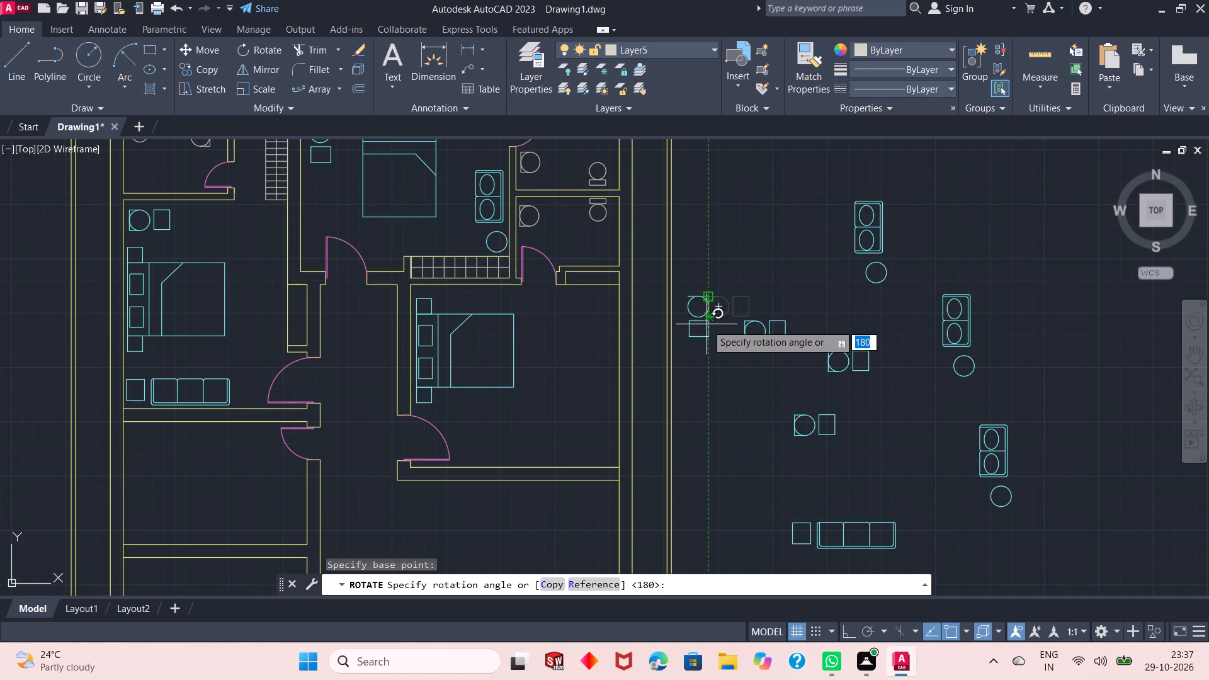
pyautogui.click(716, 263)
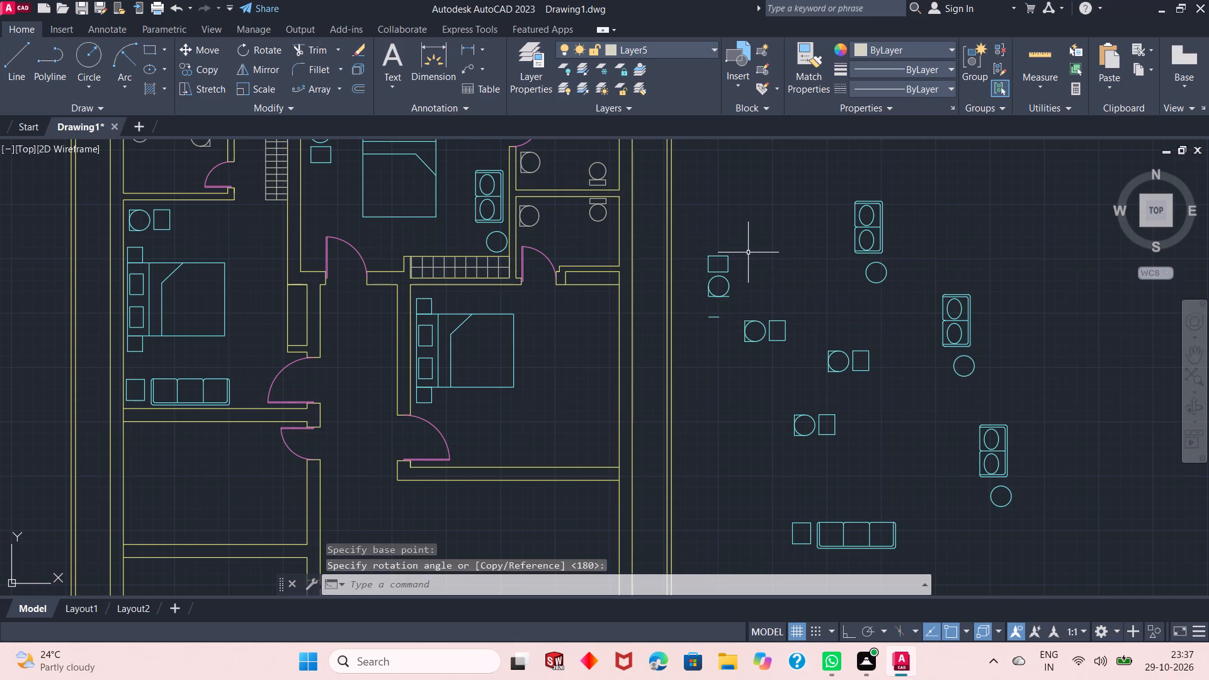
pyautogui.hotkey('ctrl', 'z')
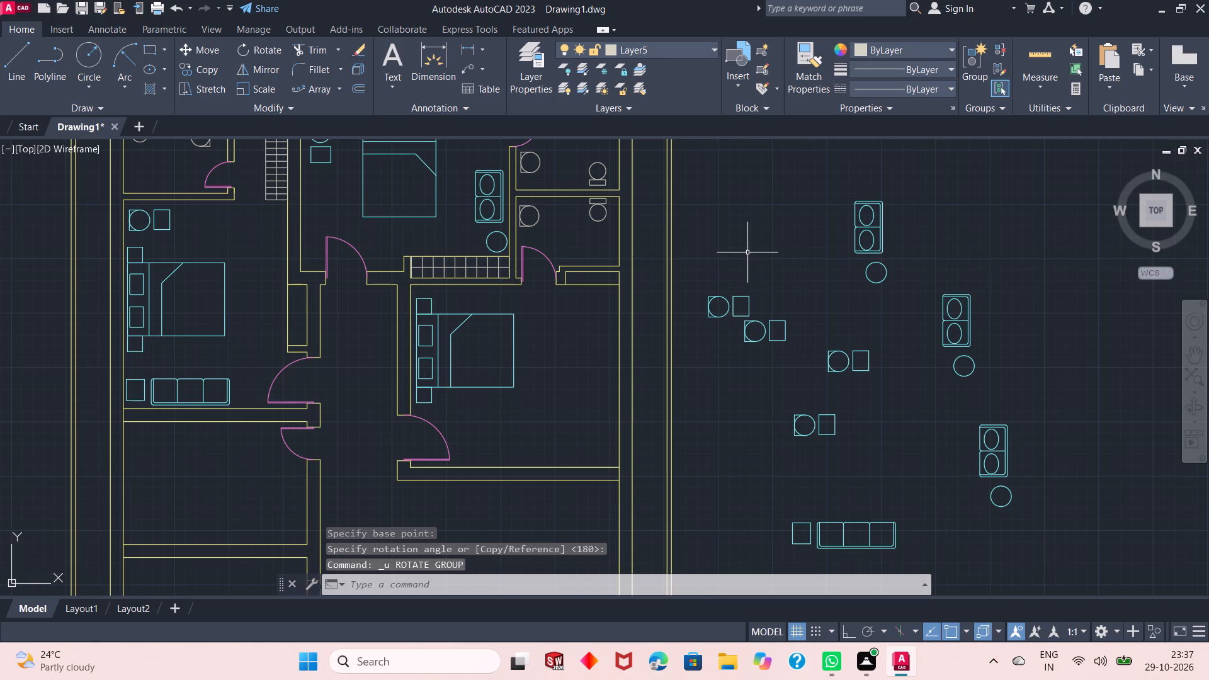
# Rotate the complete spare armchair and side table nearest the plan by 90° about the armchair's lower outer corner.
pyautogui.moveTo(775, 274); pyautogui.dragTo(703, 300)
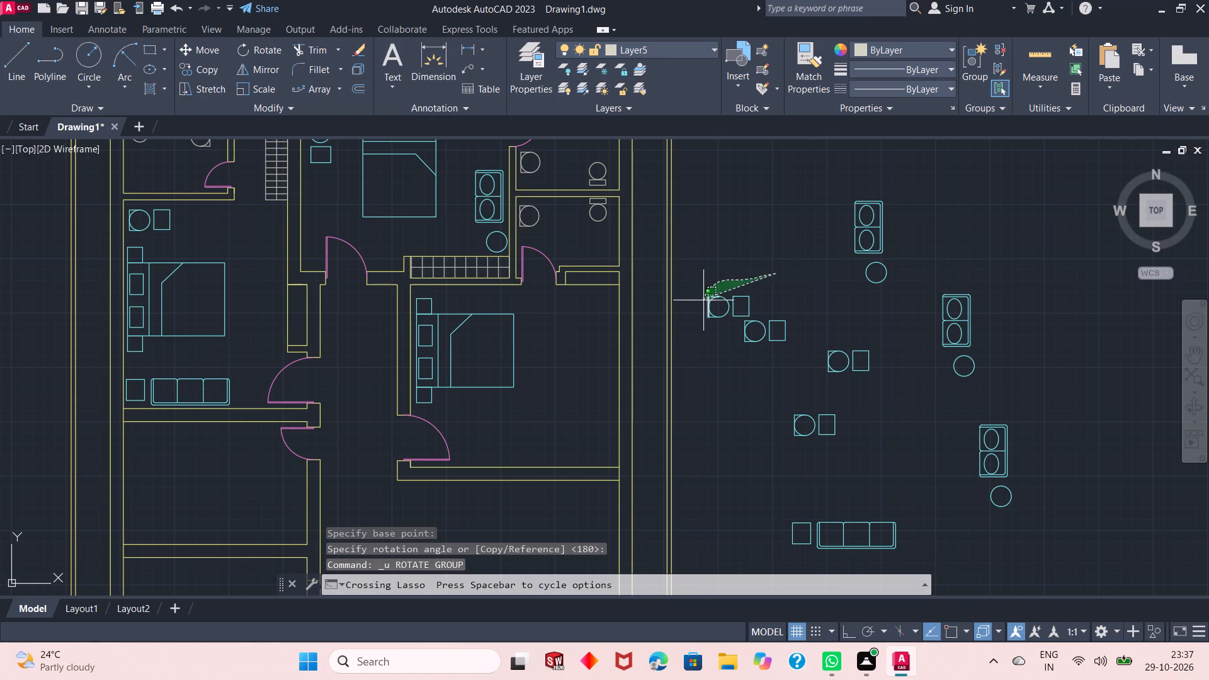
pyautogui.moveTo(703, 300); pyautogui.dragTo(757, 311)
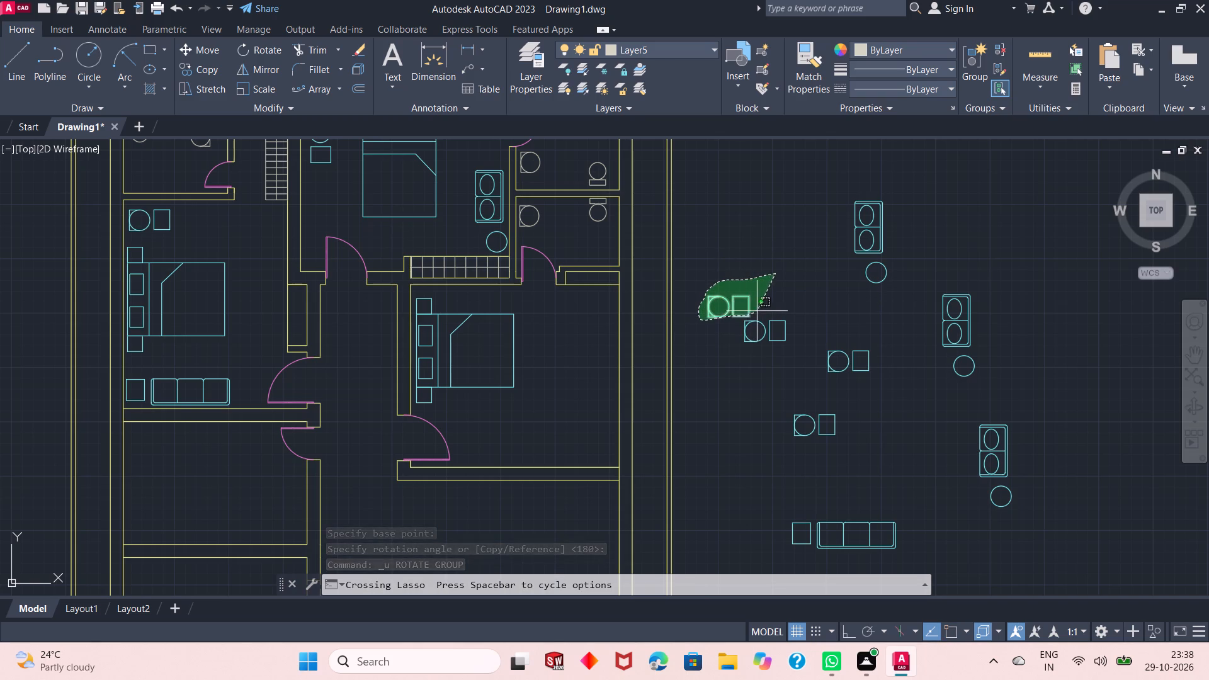
pyautogui.moveTo(757, 311); pyautogui.dragTo(758, 310)
pyautogui.click(256, 45)
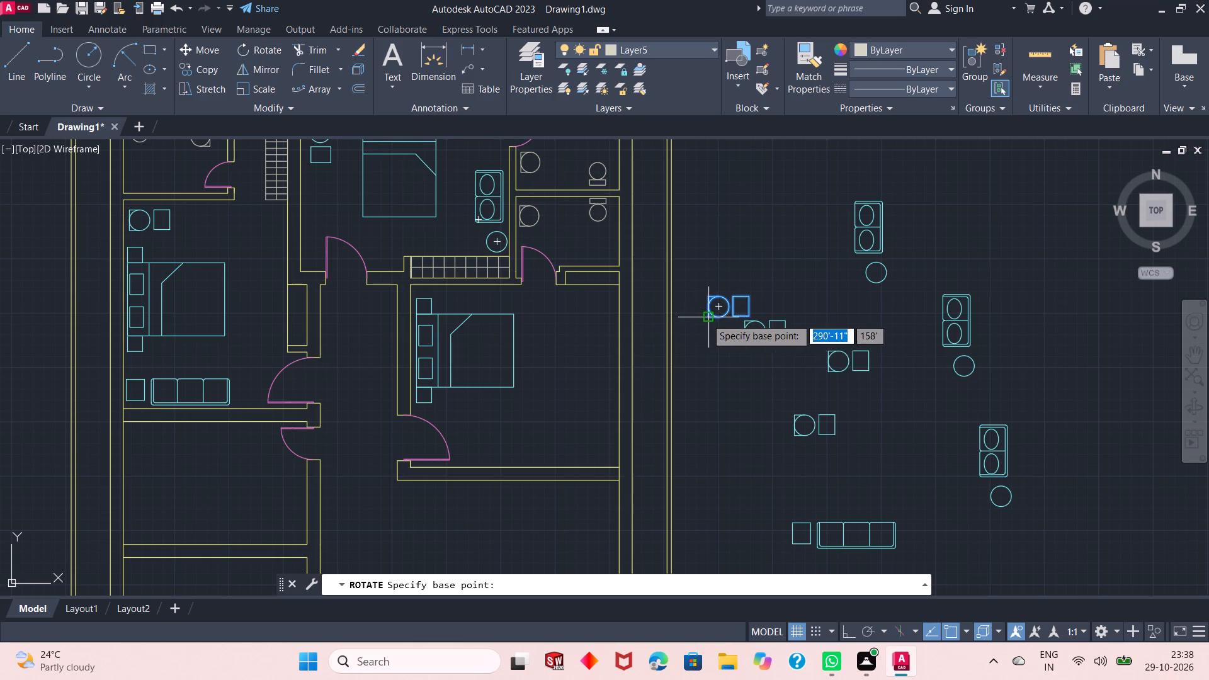
pyautogui.moveTo(706, 318); pyautogui.dragTo(712, 256)
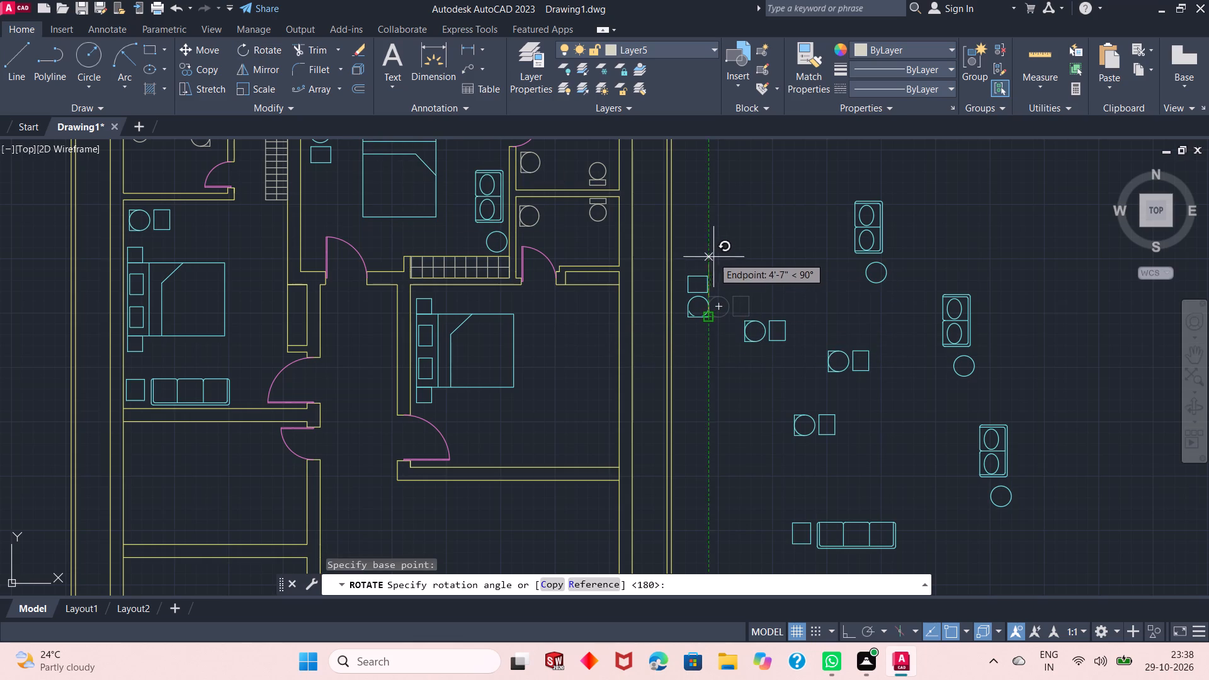
pyautogui.moveTo(712, 256); pyautogui.dragTo(707, 255)
pyautogui.click(707, 255)
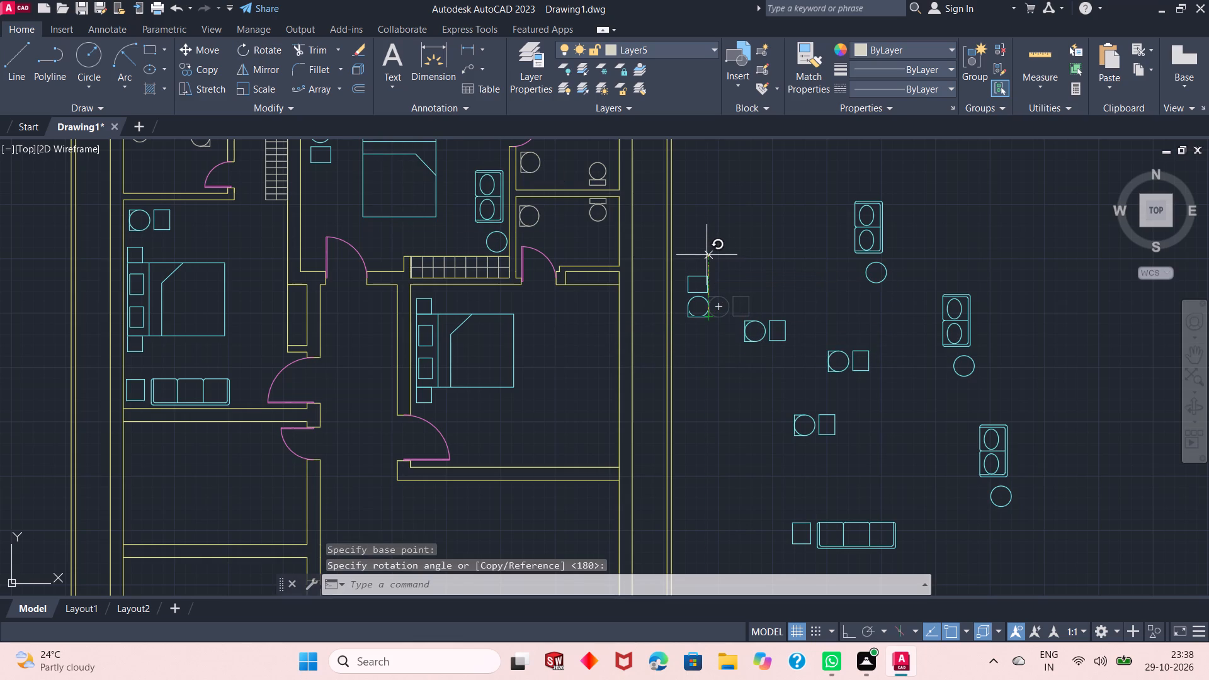
# Move the rotated armchair and side table by the armchair's centre into the southeast corner of the eastern bedroom.
pyautogui.click(717, 264)
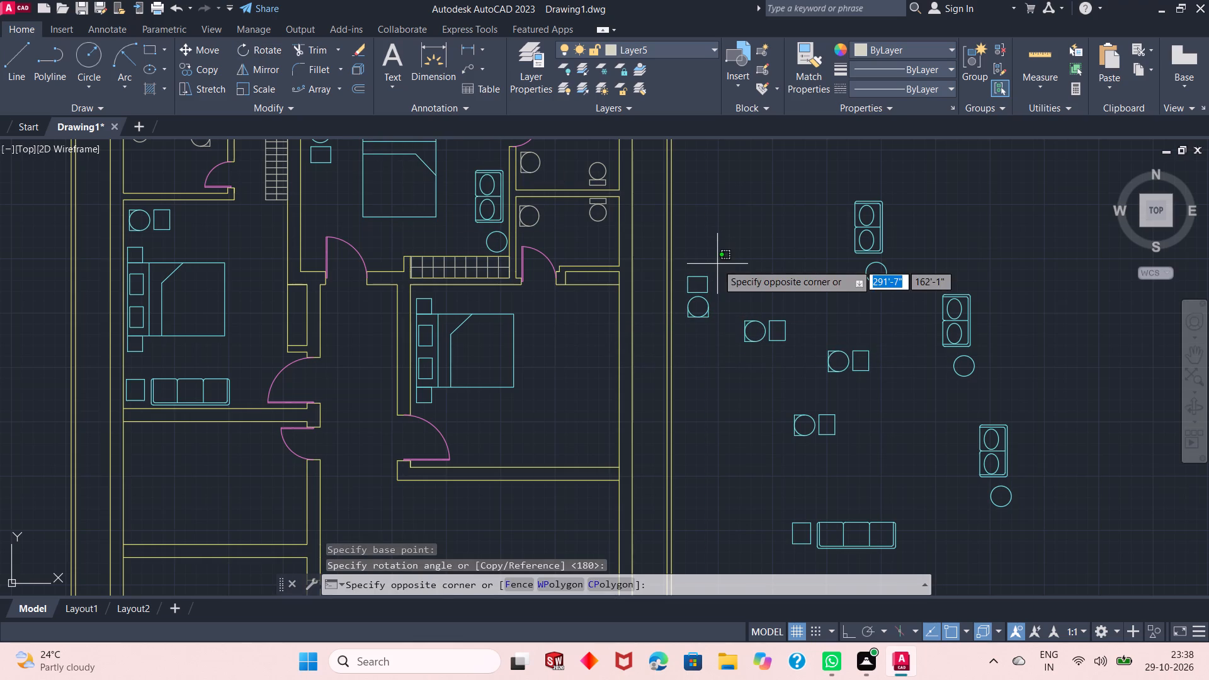
pyautogui.click(685, 327)
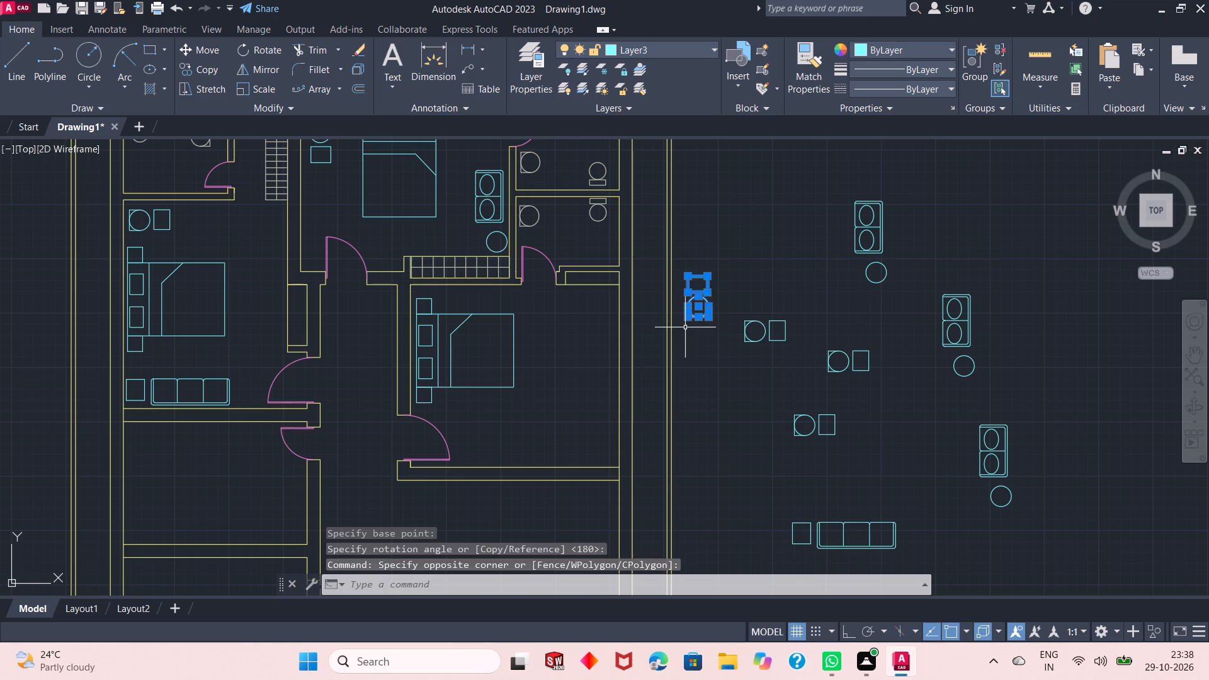
pyautogui.write('m')
pyautogui.press('space')
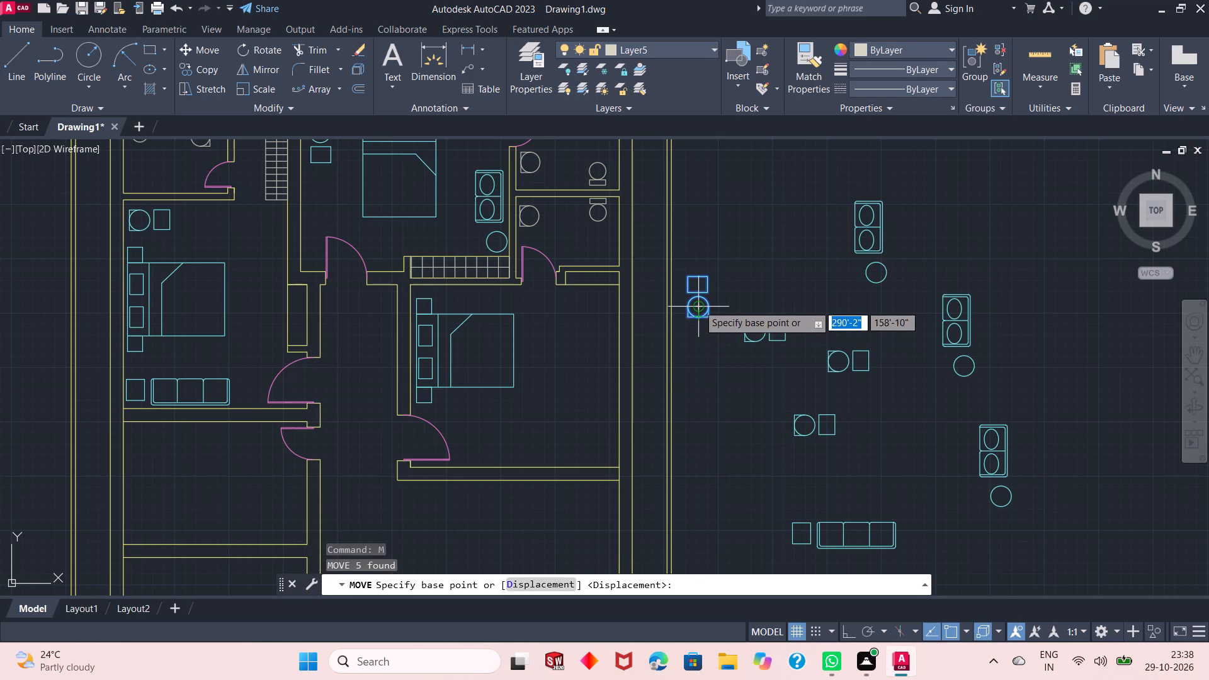
pyautogui.moveTo(698, 305); pyautogui.dragTo(593, 436)
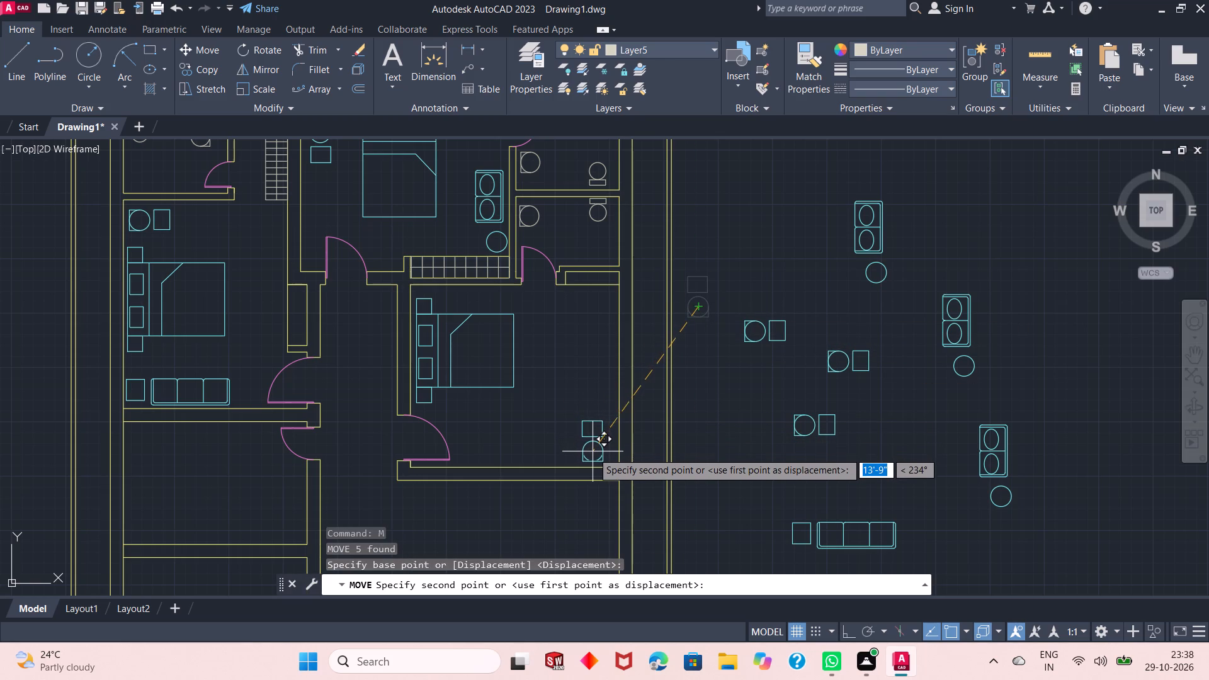
pyautogui.click(594, 451)
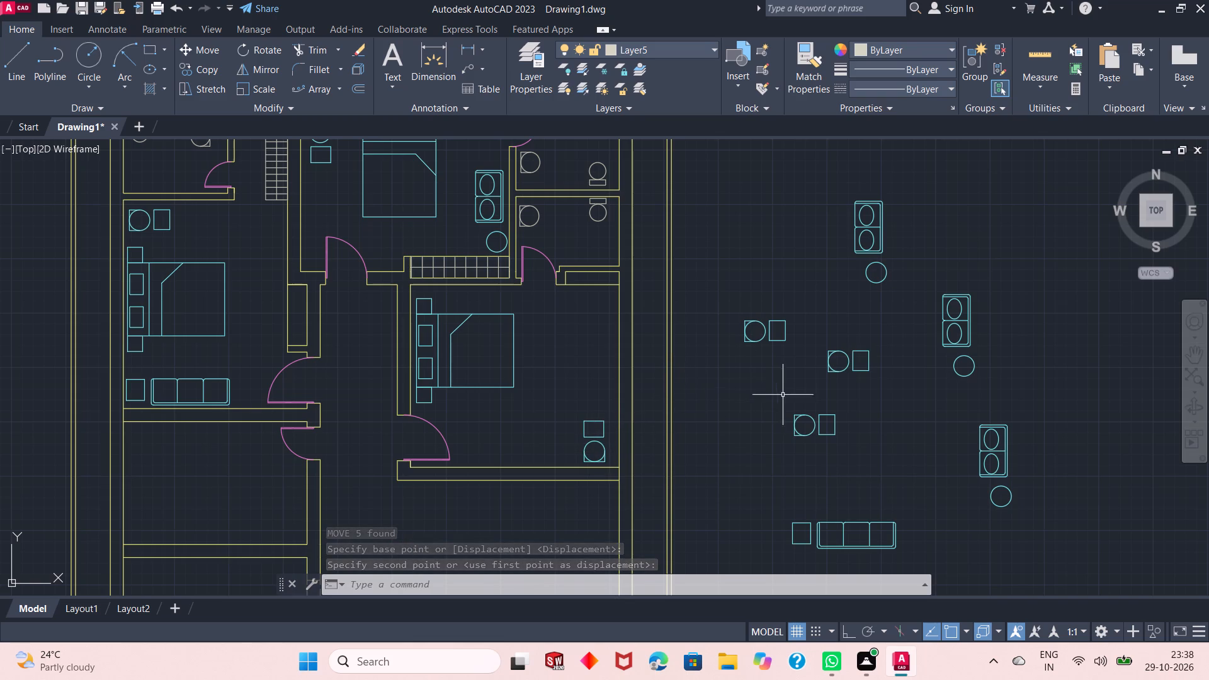
# Move the round table below the middle spare two-seat sofa into the eastern bedroom, just west of the corner armchair.
pyautogui.click(958, 373)
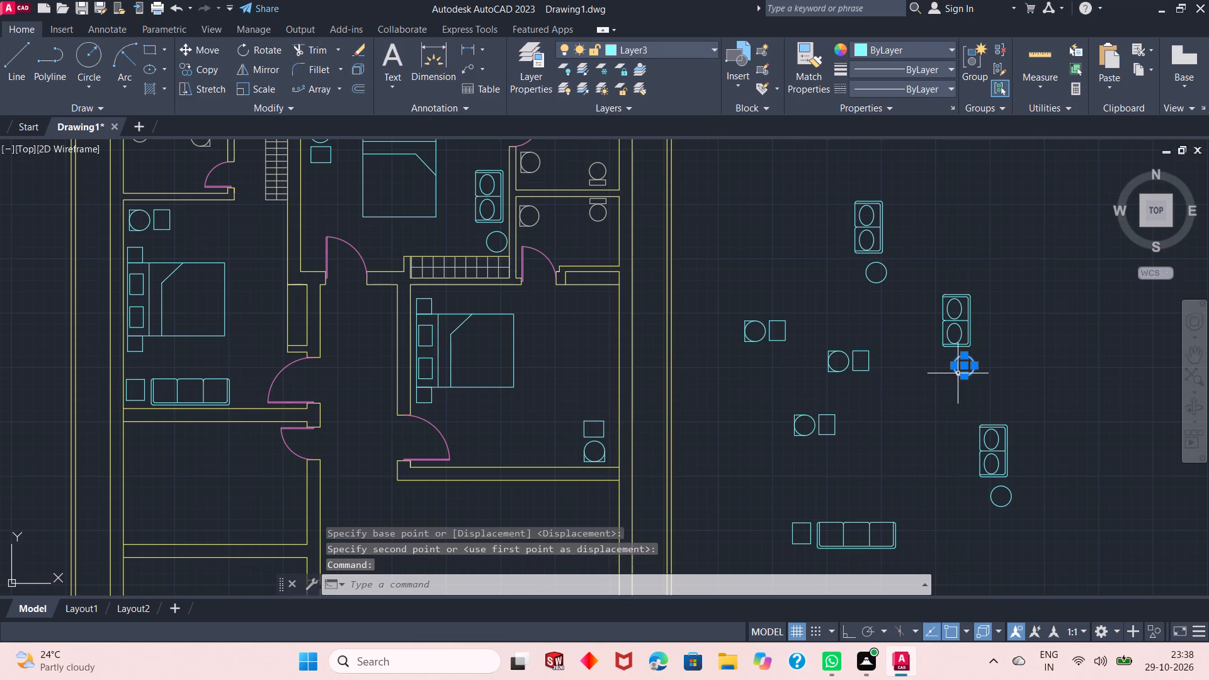
pyautogui.write('m')
pyautogui.press('space')
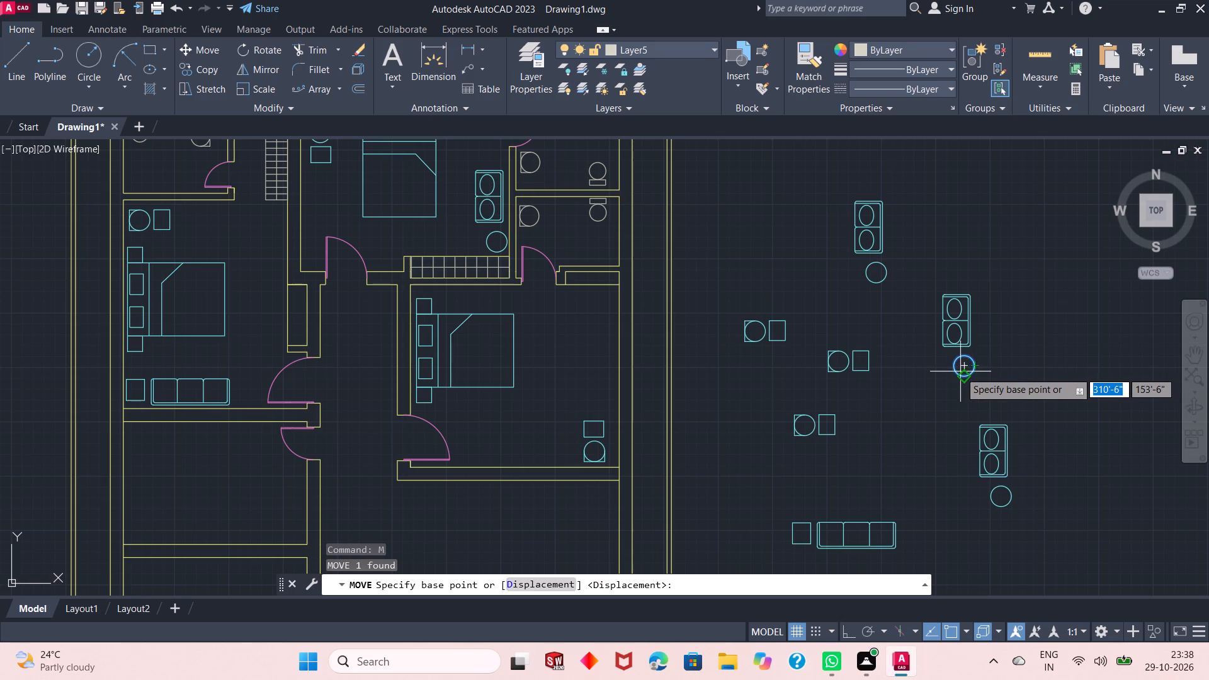
pyautogui.click(963, 365)
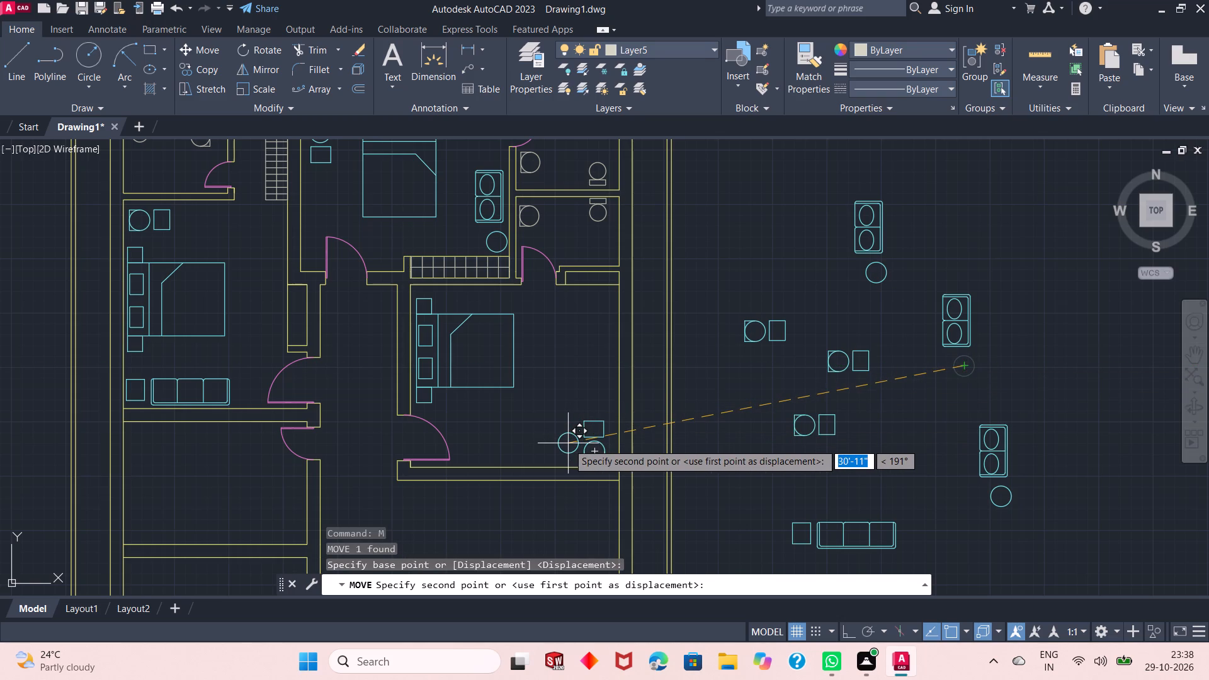
pyautogui.click(564, 451)
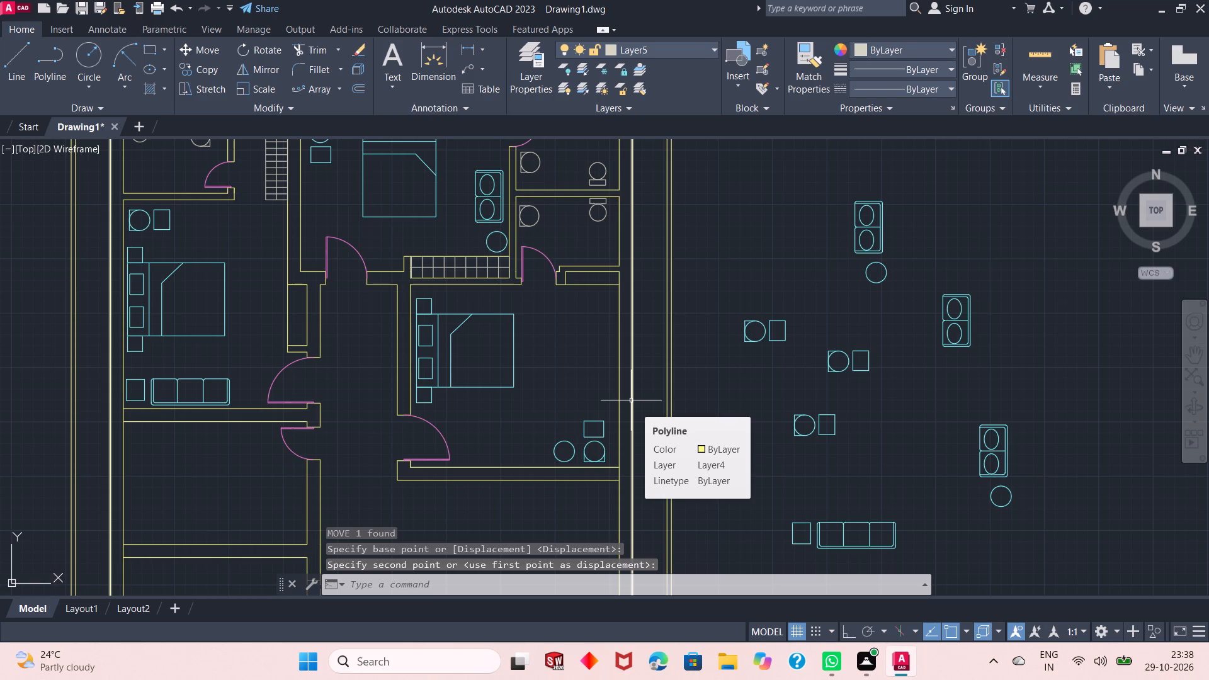
# Rotate the middle spare two-seat sofa by 270° about its northwest corner.
pyautogui.moveTo(989, 283); pyautogui.dragTo(1019, 343)
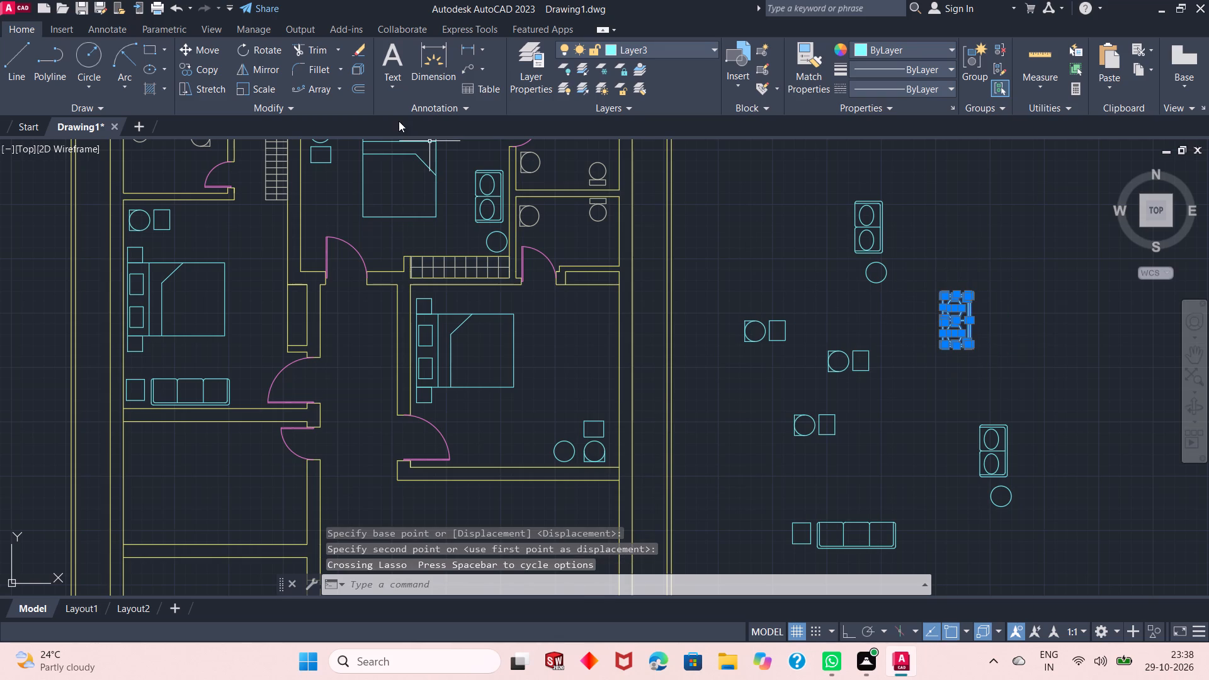
pyautogui.click(251, 52)
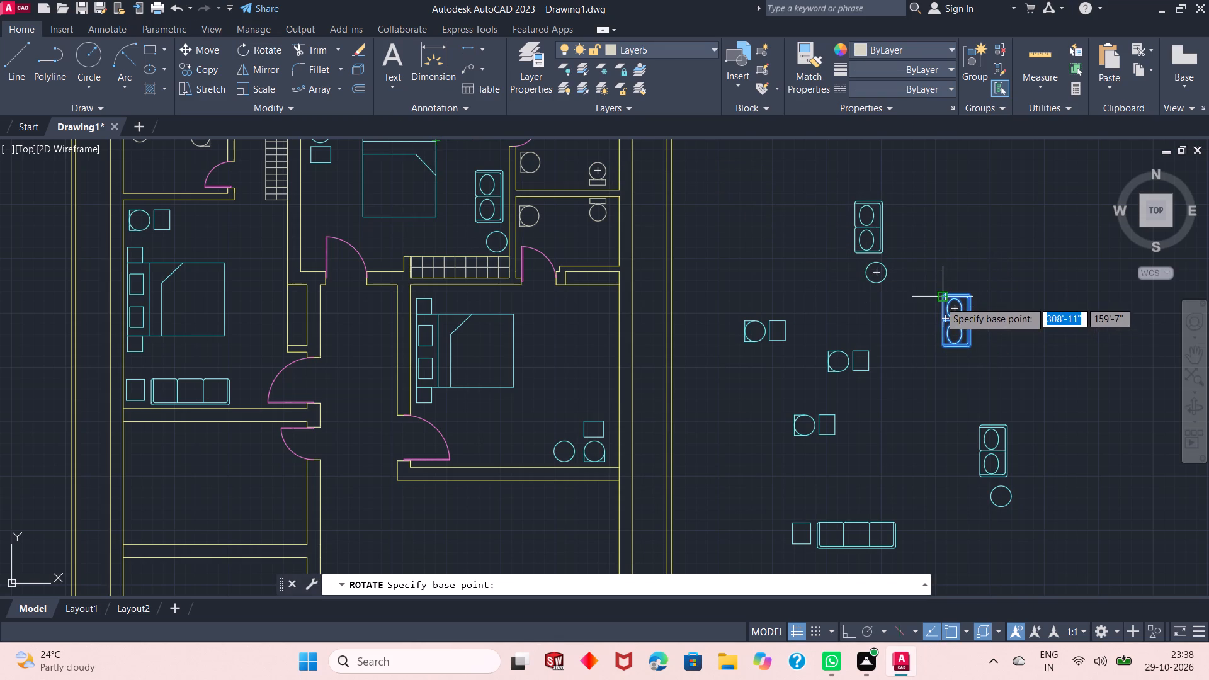
pyautogui.moveTo(939, 301); pyautogui.dragTo(946, 331)
pyautogui.click(946, 331)
# Move the whole rotated two-seat sofa by its lower east corner to the eastern bedroom's south wall, just west of the round table.
pyautogui.moveTo(973, 268); pyautogui.dragTo(892, 315)
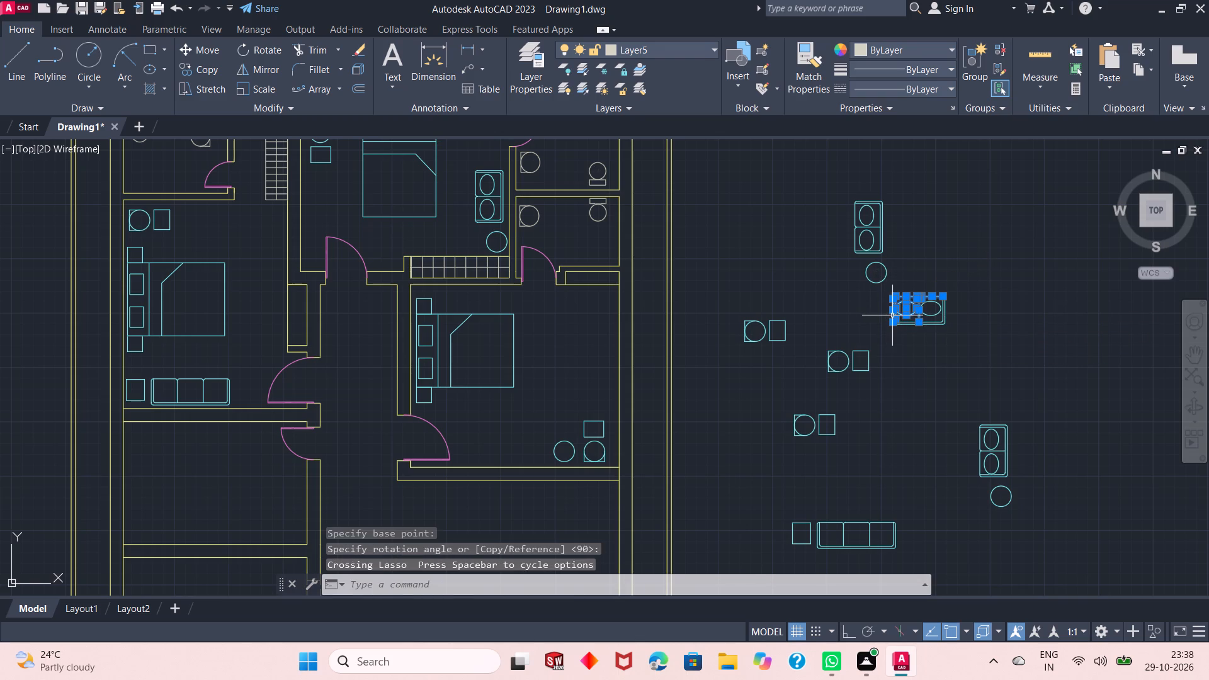
pyautogui.click(958, 284)
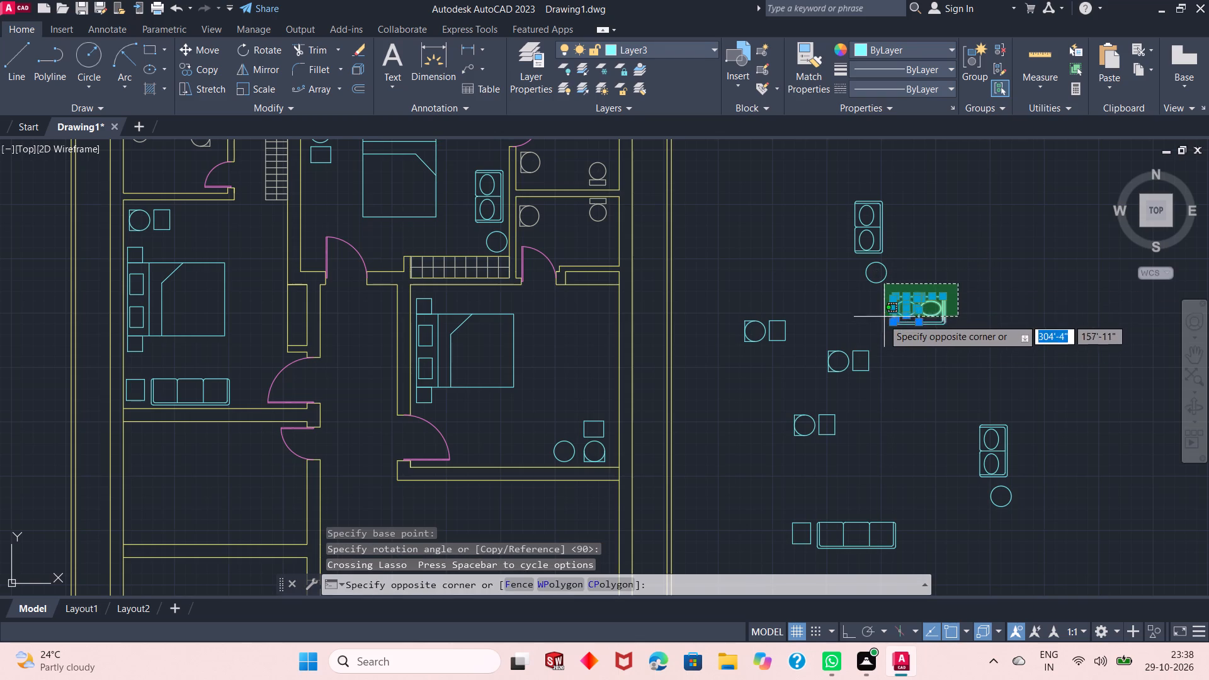
pyautogui.click(873, 337)
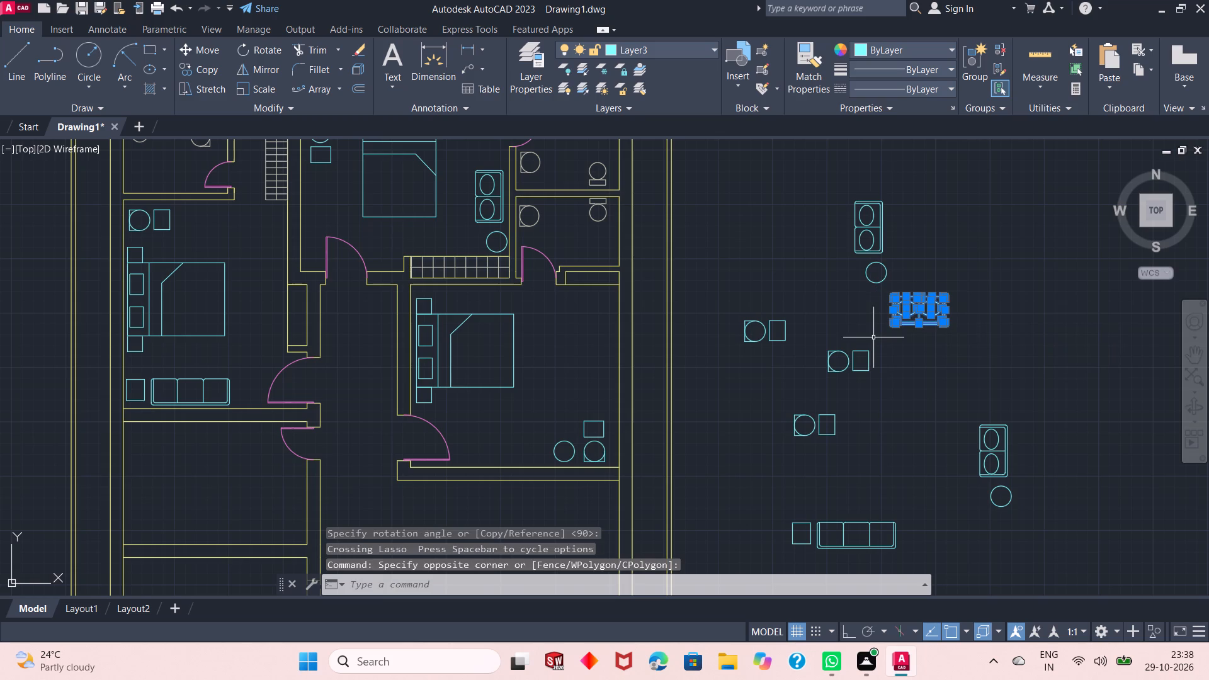
pyautogui.write('m')
pyautogui.press('space')
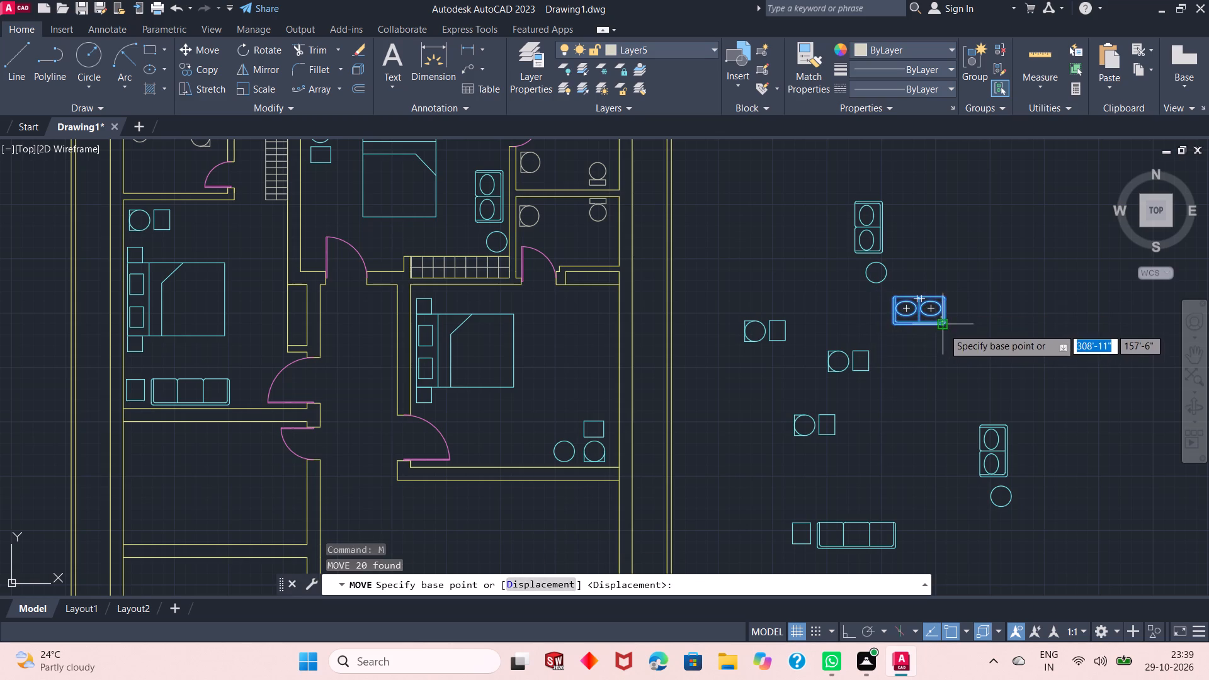
pyautogui.moveTo(943, 328); pyautogui.dragTo(737, 390)
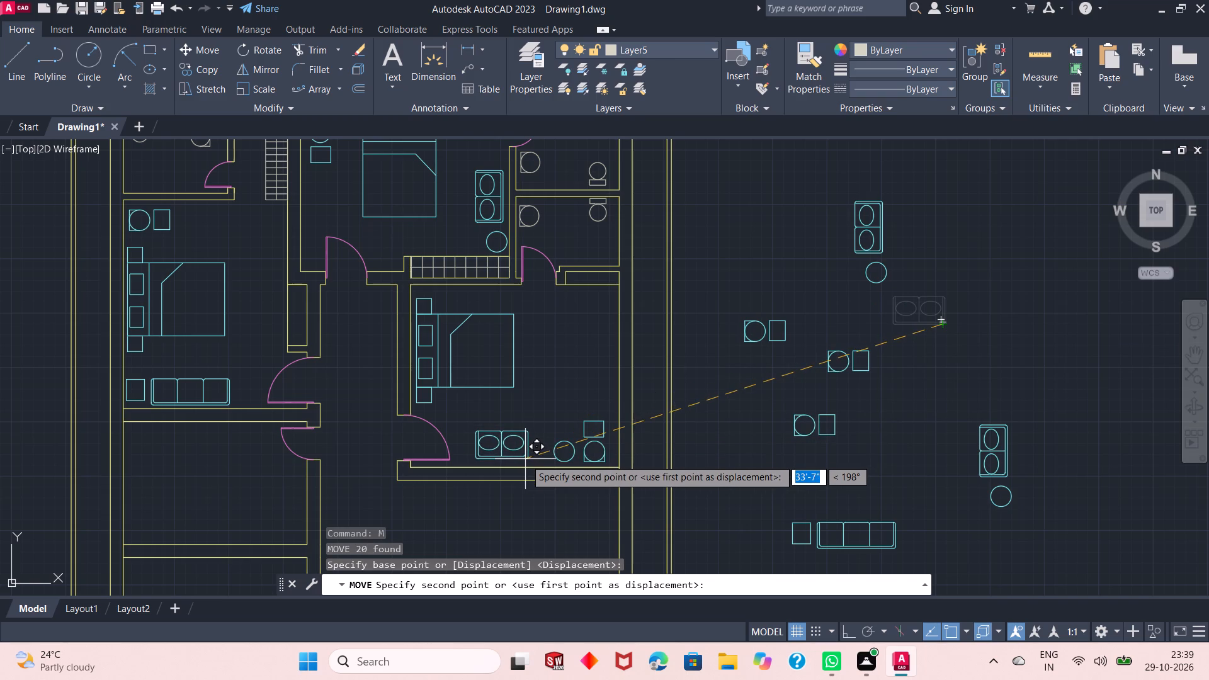
pyautogui.keyDown('ctrl'); pyautogui.scroll(1, 536, 462); pyautogui.keyUp('ctrl')
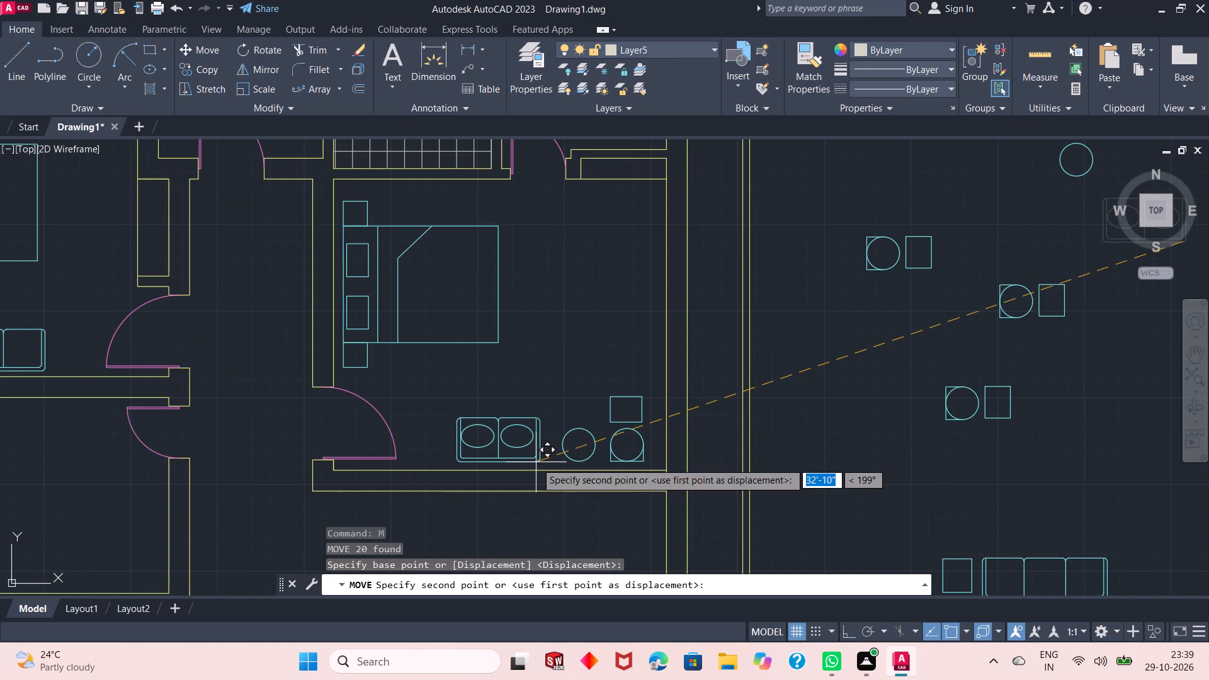
pyautogui.keyDown('ctrl'); pyautogui.scroll(2, 542, 463); pyautogui.keyUp('ctrl')
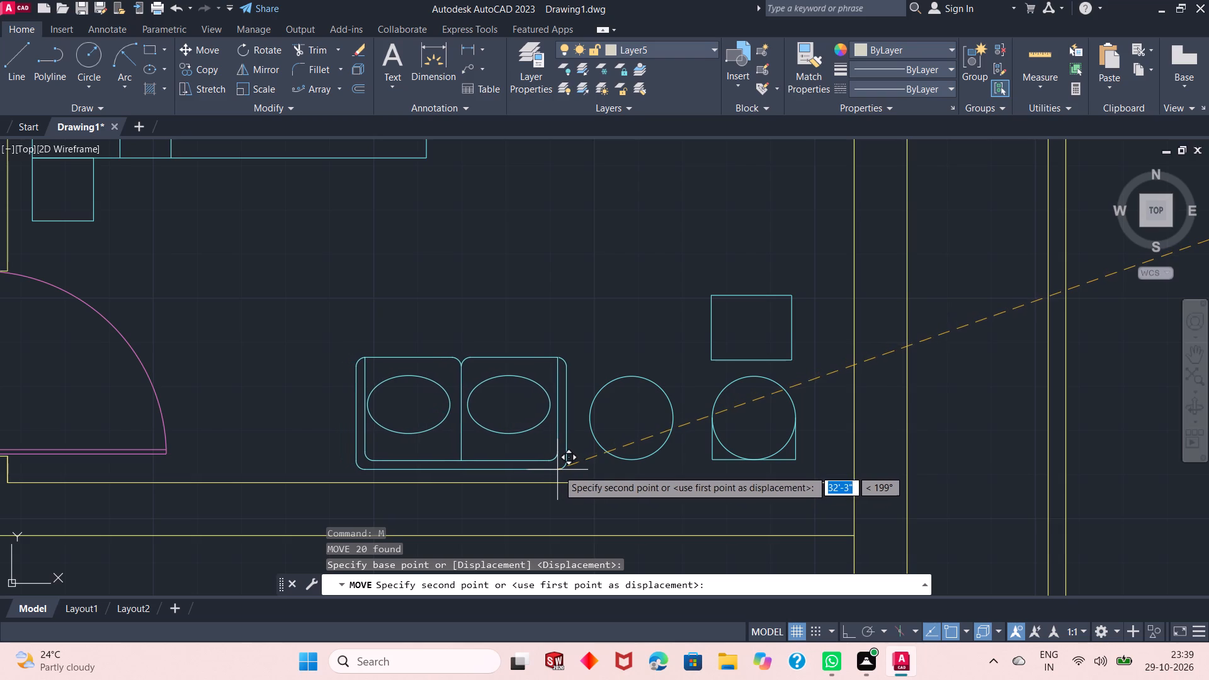
pyautogui.click(560, 470)
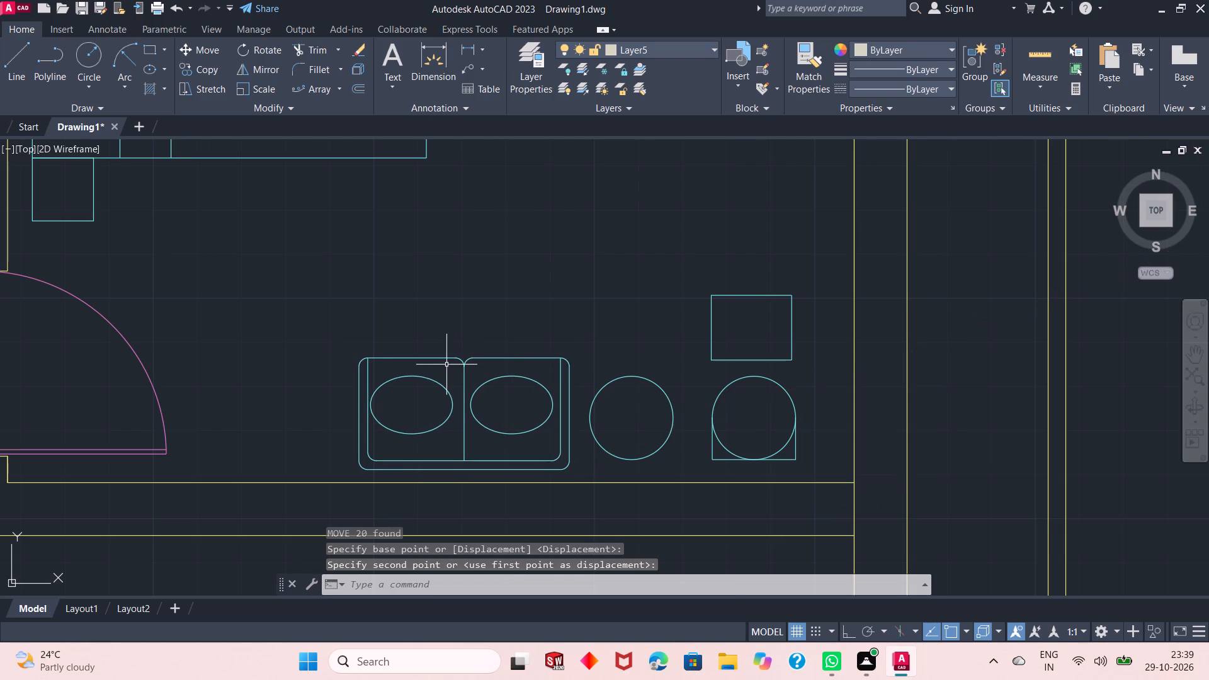
# Rotate only the spare armchair nearest the plan, without its side table, by 270° about its northwest corner.
pyautogui.keyDown('ctrl'); pyautogui.scroll(-2, 447, 364); pyautogui.keyUp('ctrl')
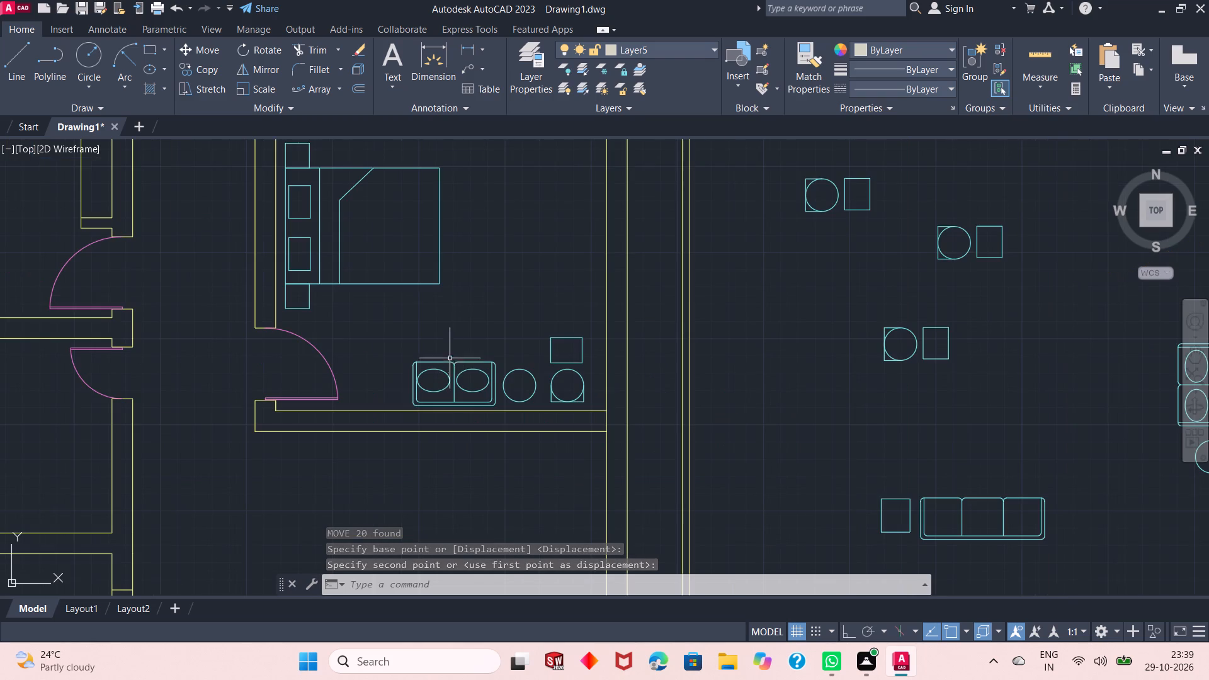
pyautogui.keyDown('ctrl'); pyautogui.scroll(-2, 461, 317); pyautogui.keyUp('ctrl')
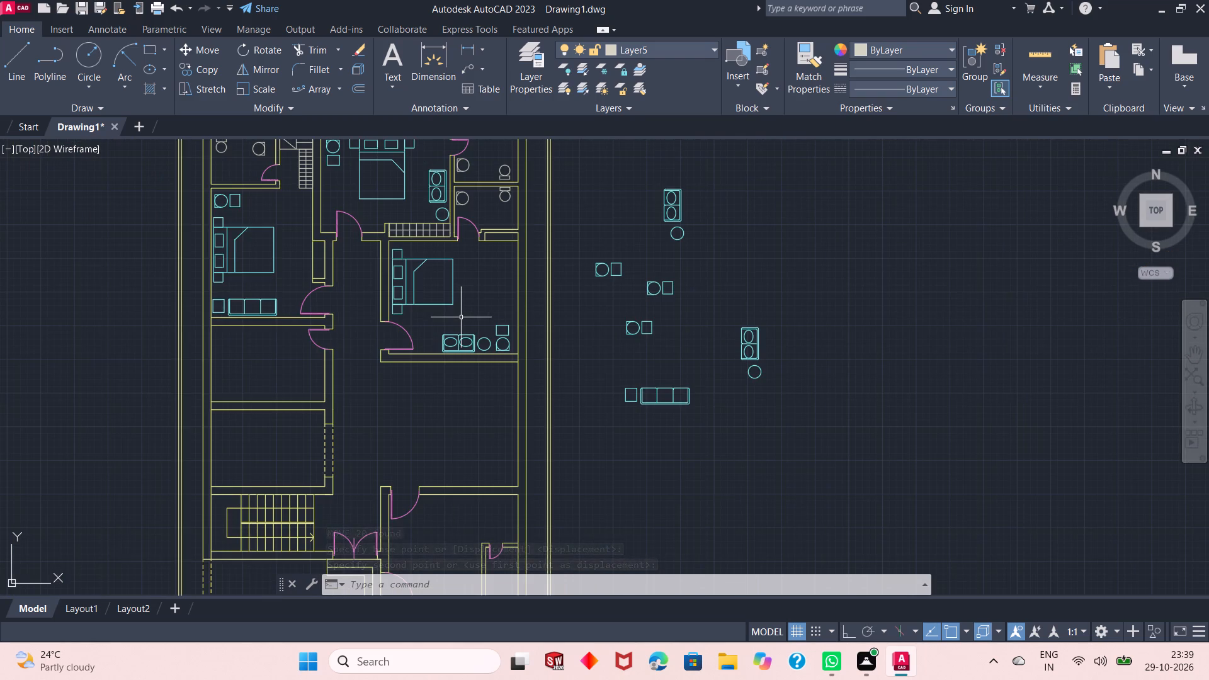
pyautogui.keyDown('ctrl'); pyautogui.scroll(-2, 481, 281); pyautogui.keyUp('ctrl')
pyautogui.keyDown('ctrl'); pyautogui.scroll(2, 467, 373); pyautogui.keyUp('ctrl')
pyautogui.keyDown('ctrl'); pyautogui.scroll(-1, 467, 373); pyautogui.keyUp('ctrl')
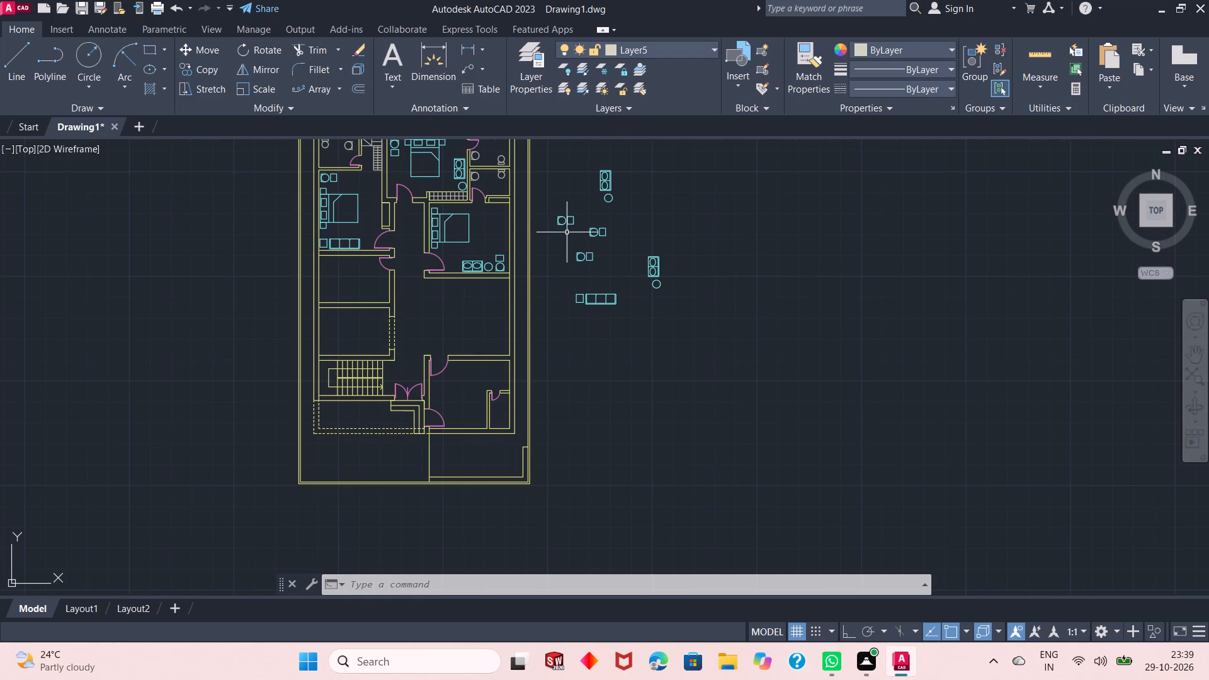
pyautogui.keyDown('ctrl'); pyautogui.scroll(2, 568, 230); pyautogui.keyUp('ctrl')
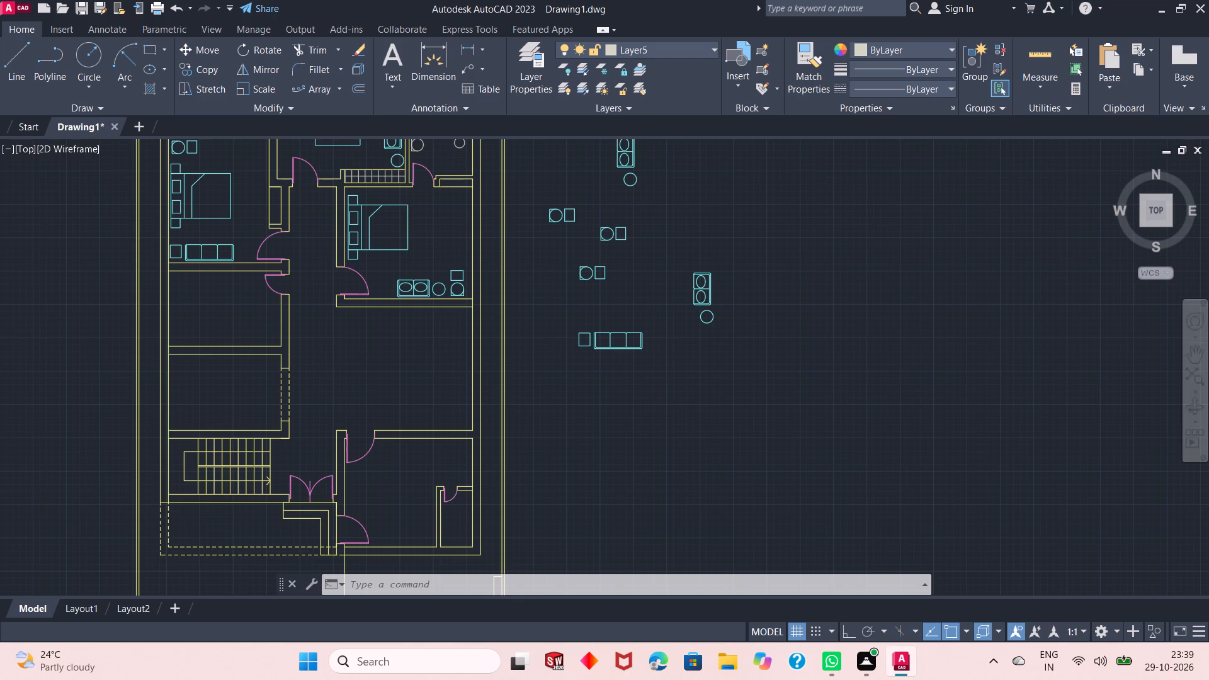
pyautogui.moveTo(557, 188); pyautogui.dragTo(548, 191)
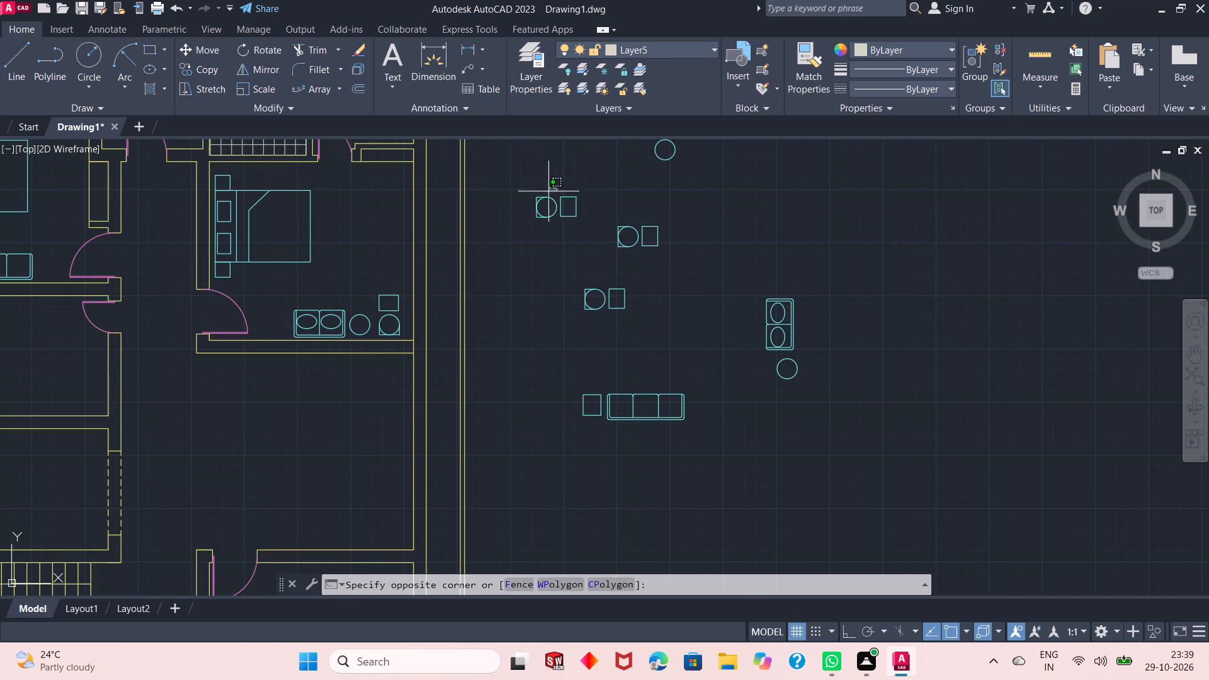
pyautogui.moveTo(548, 191); pyautogui.dragTo(545, 227)
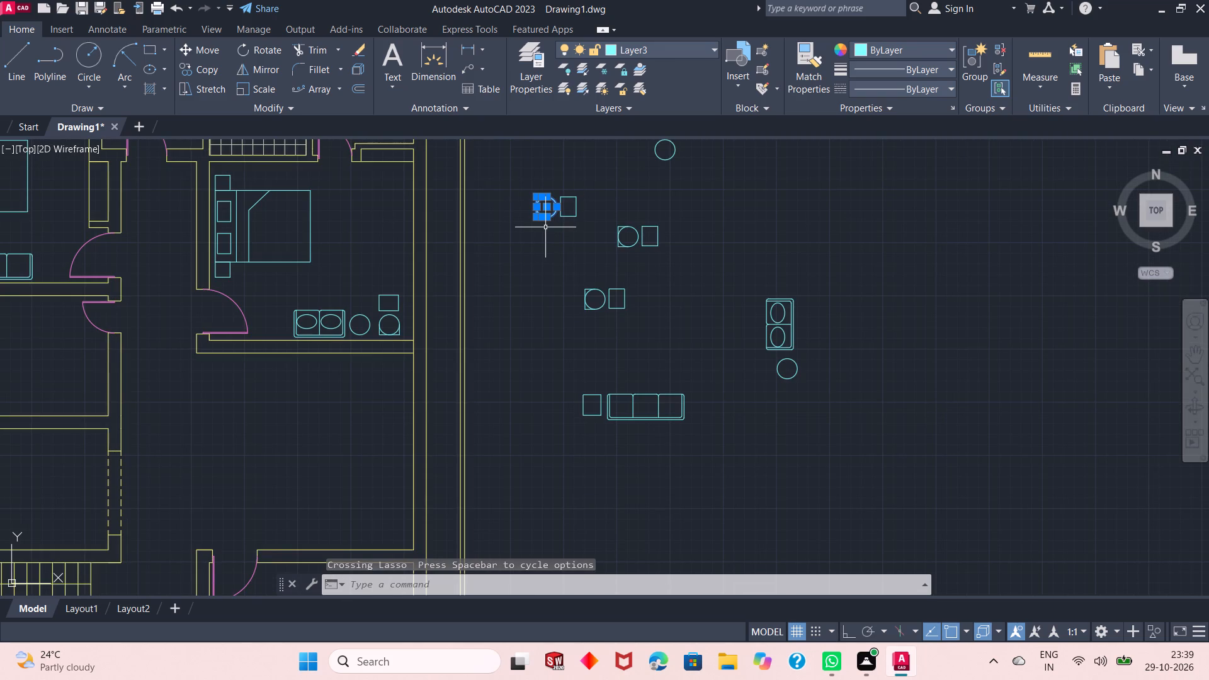
pyautogui.click(273, 51)
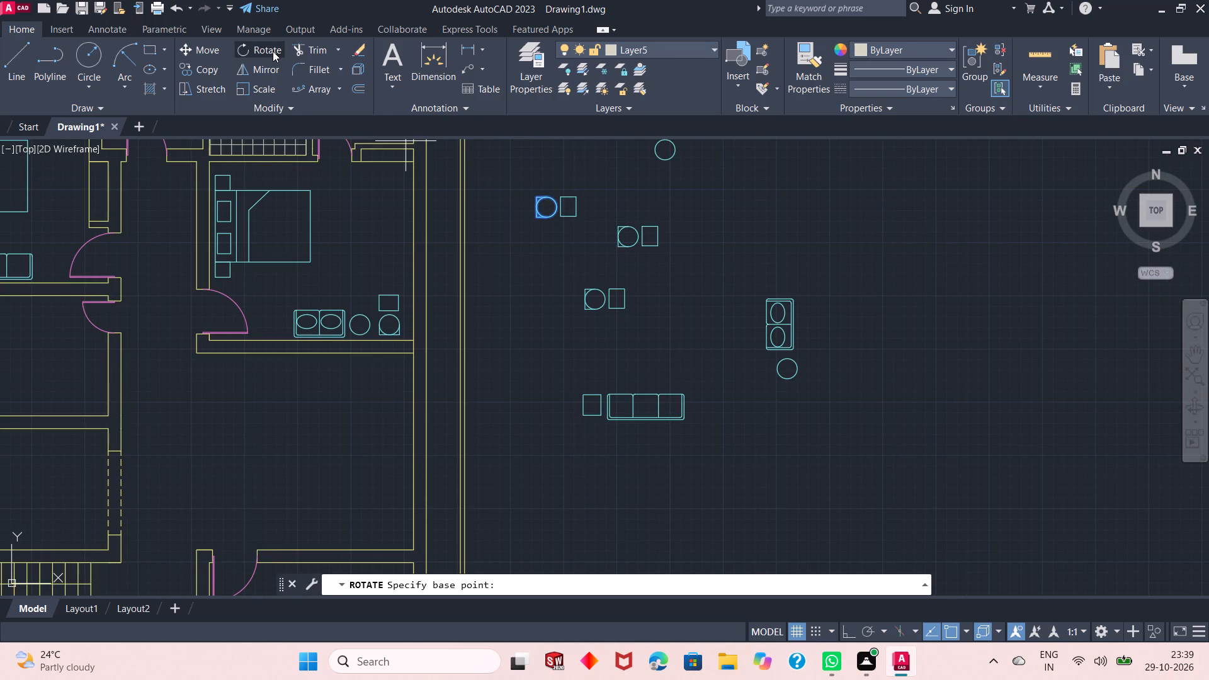
pyautogui.moveTo(536, 195); pyautogui.dragTo(594, 179)
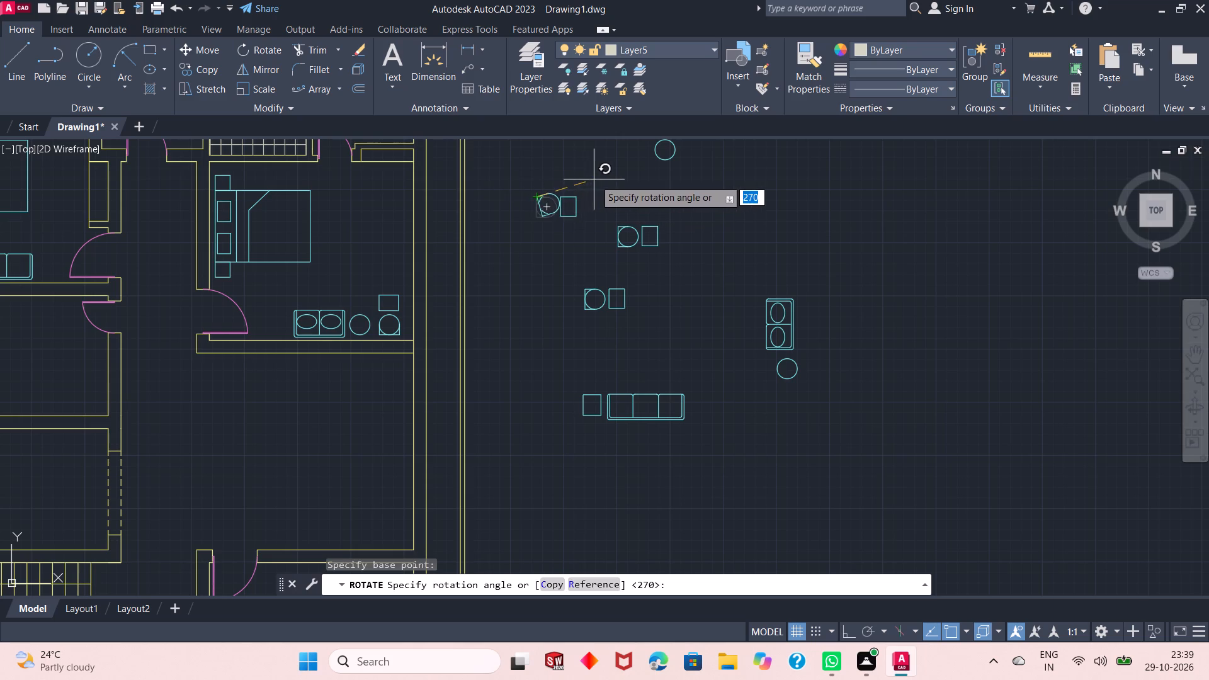
pyautogui.moveTo(594, 179); pyautogui.dragTo(528, 275)
pyautogui.click(528, 275)
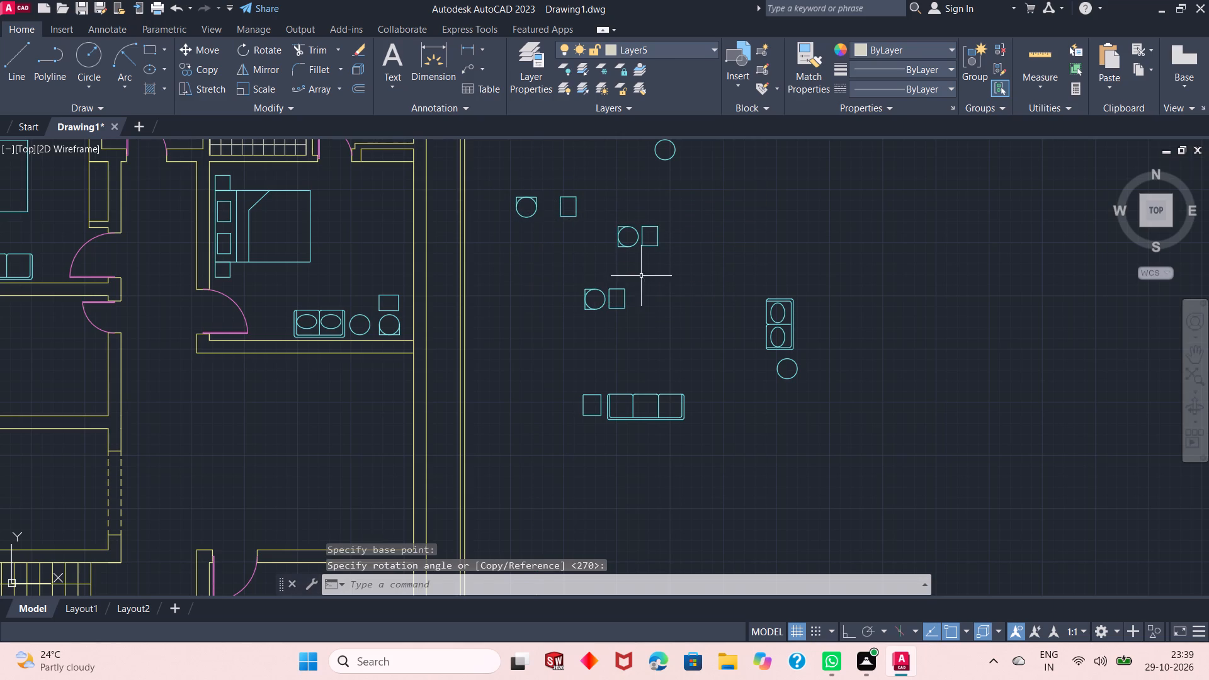
# Rotate the southernmost spare two-seat sofa by 90° about its southwest corner.
pyautogui.click(814, 292)
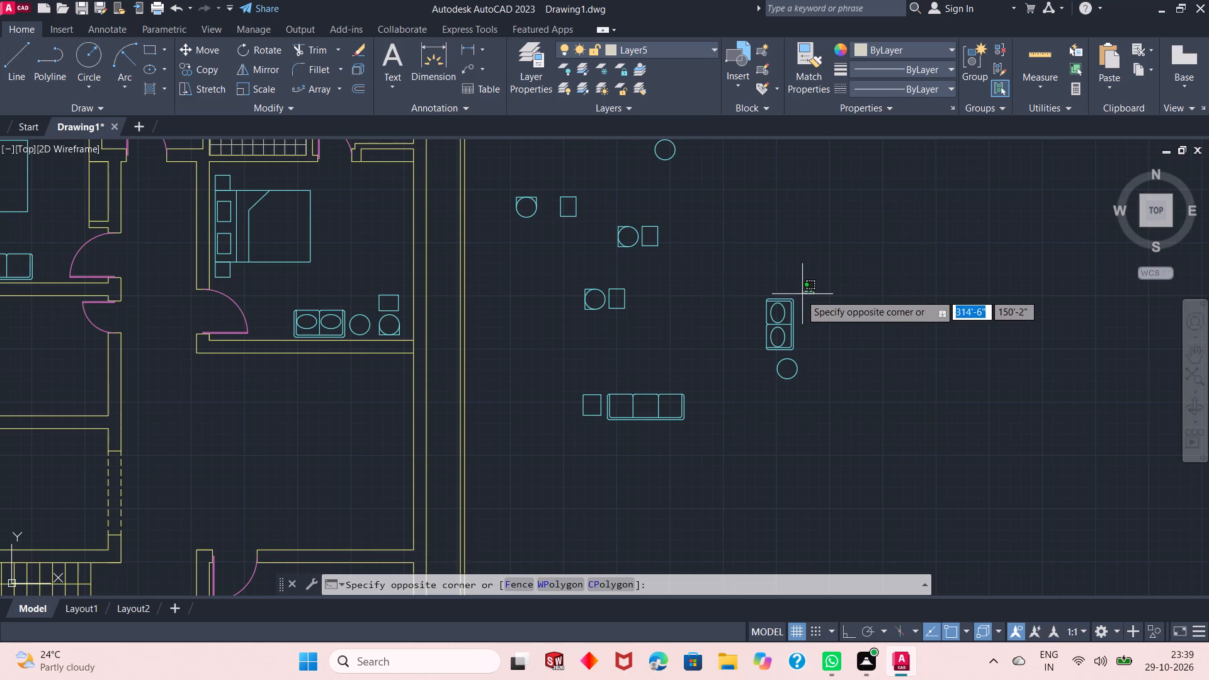
pyautogui.click(739, 353)
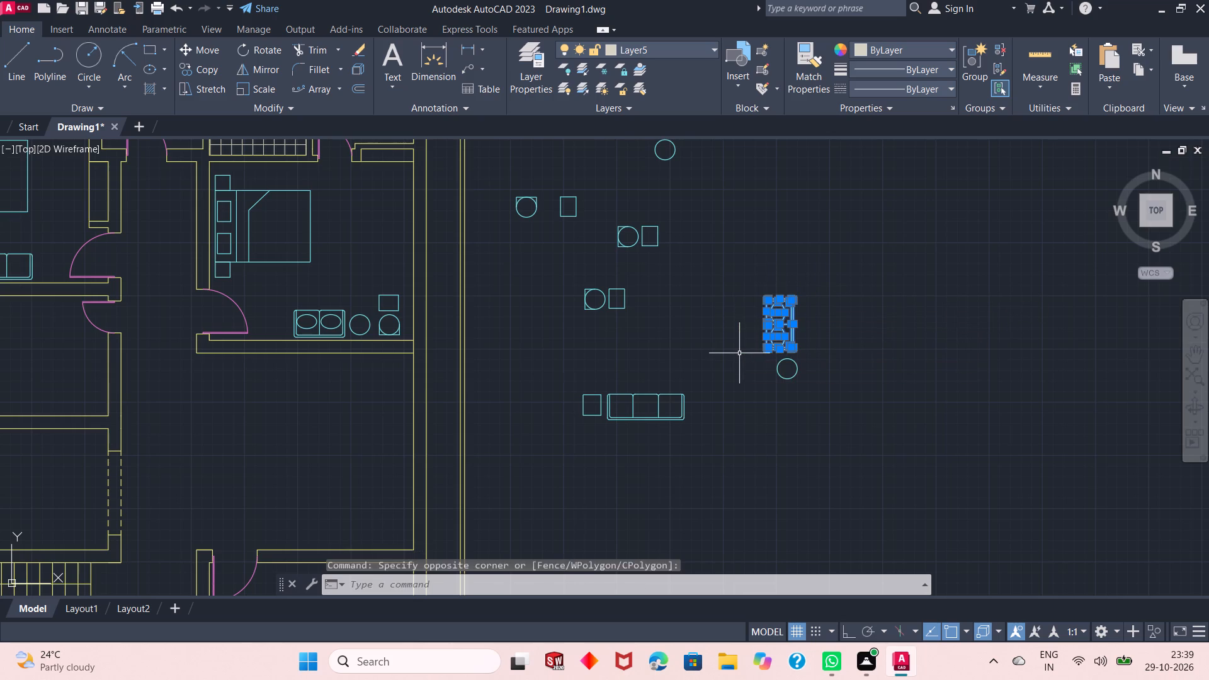
pyautogui.press('space')
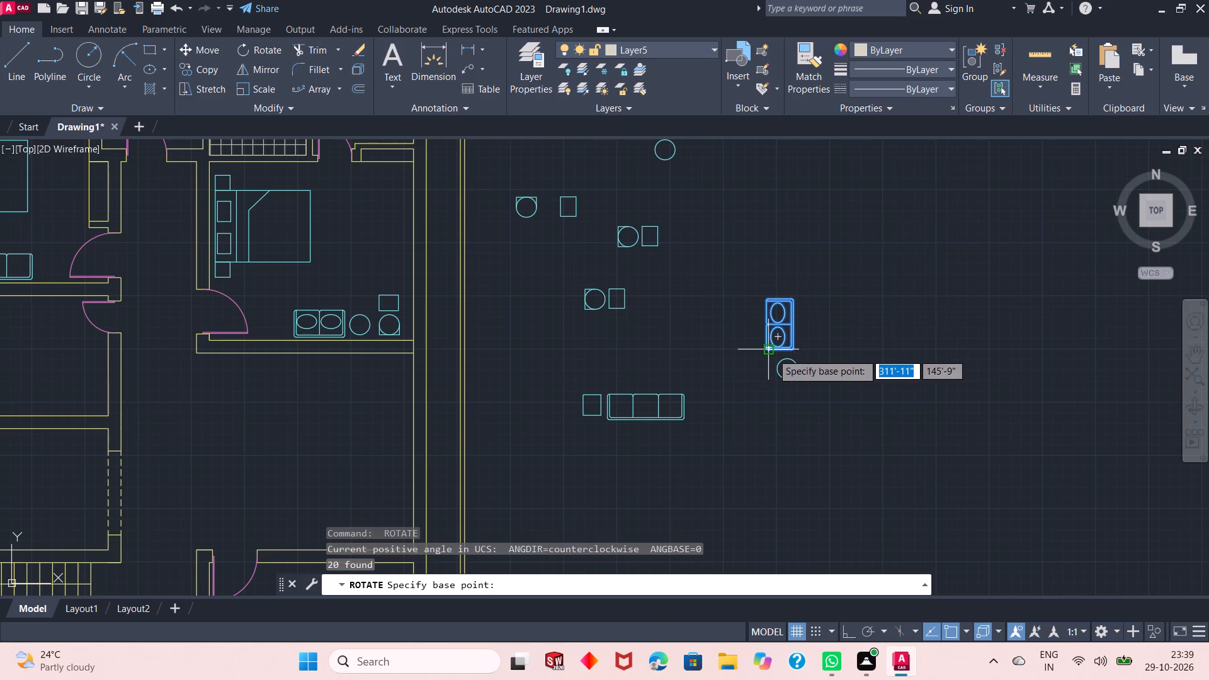
pyautogui.moveTo(772, 353); pyautogui.dragTo(768, 159)
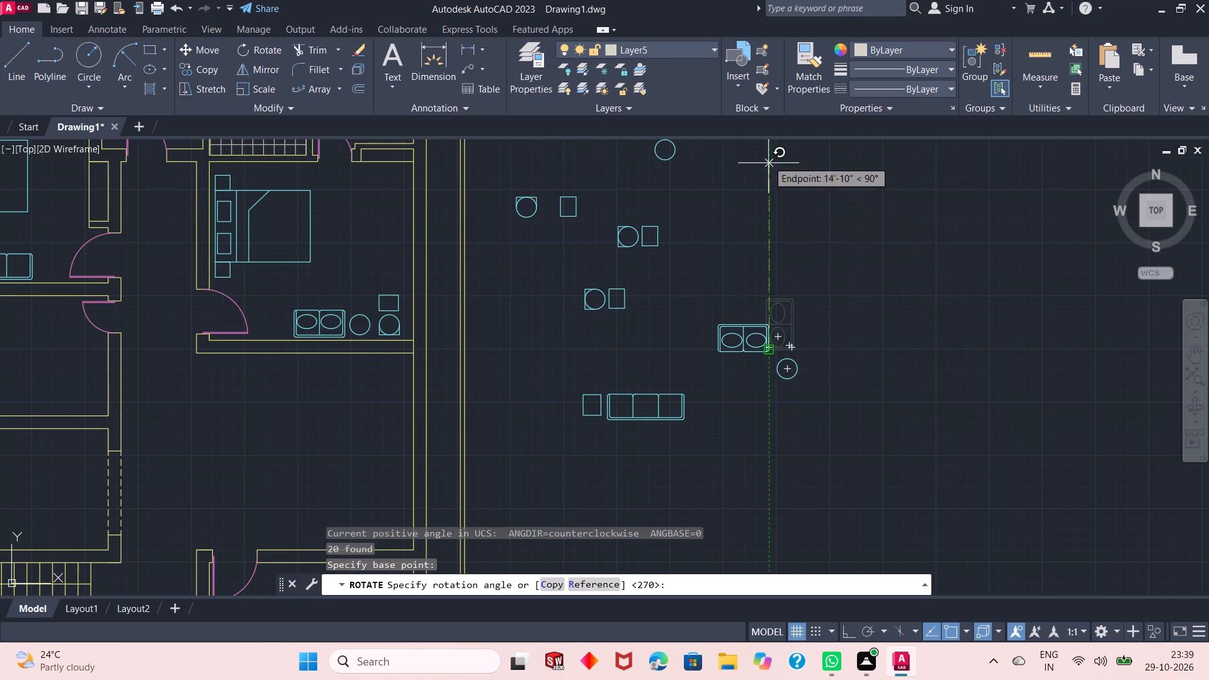
pyautogui.moveTo(768, 159); pyautogui.dragTo(767, 125)
pyautogui.click(766, 163)
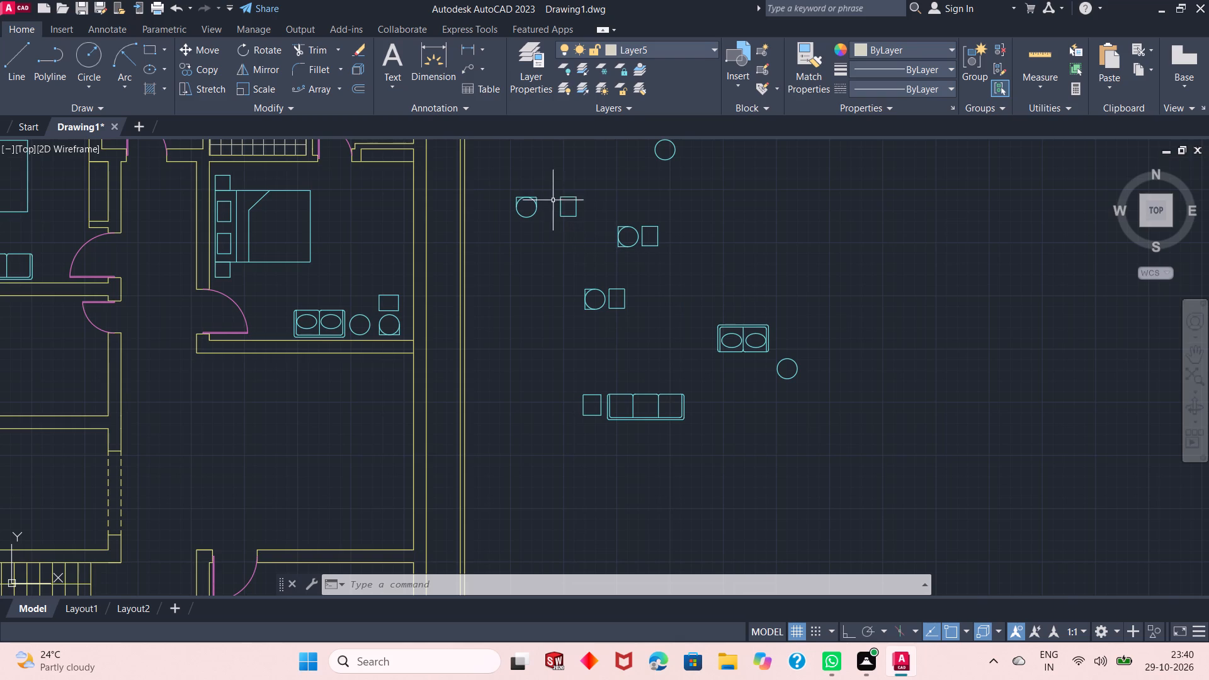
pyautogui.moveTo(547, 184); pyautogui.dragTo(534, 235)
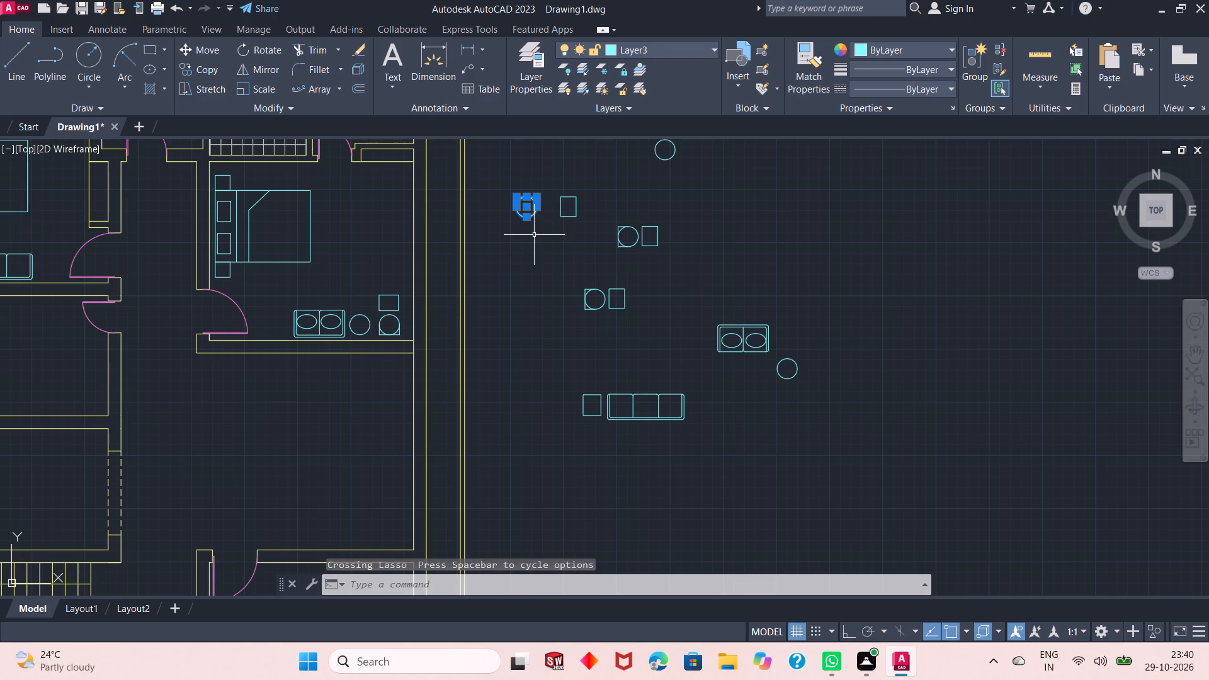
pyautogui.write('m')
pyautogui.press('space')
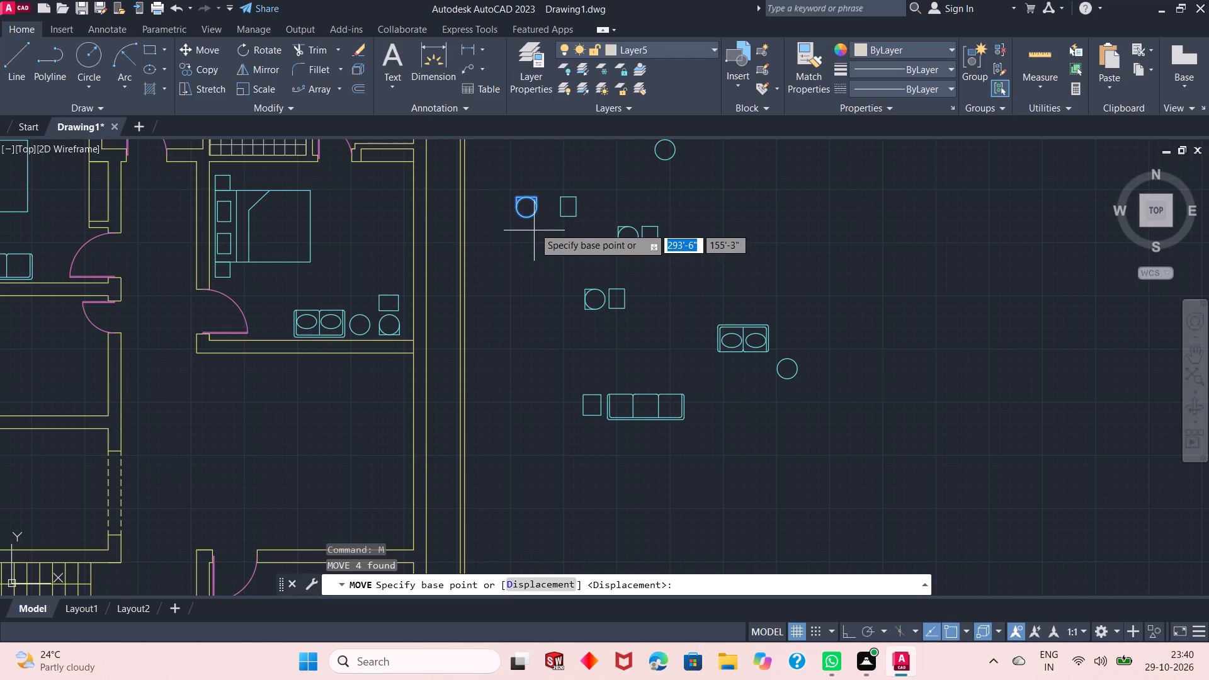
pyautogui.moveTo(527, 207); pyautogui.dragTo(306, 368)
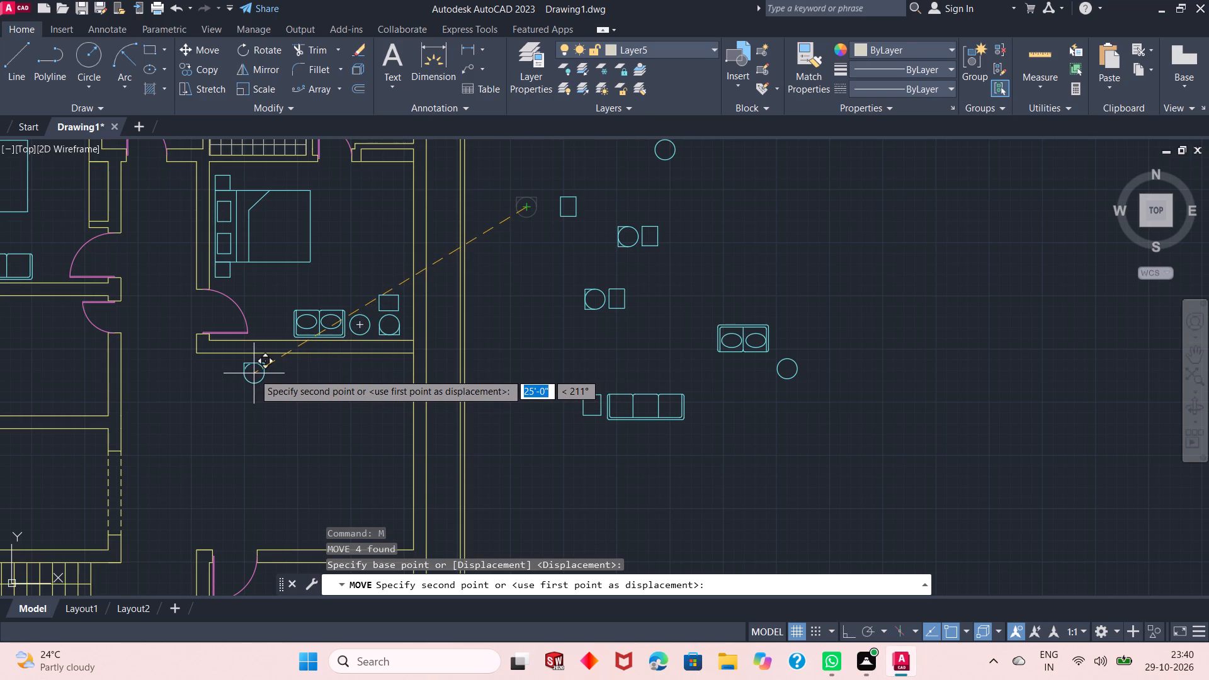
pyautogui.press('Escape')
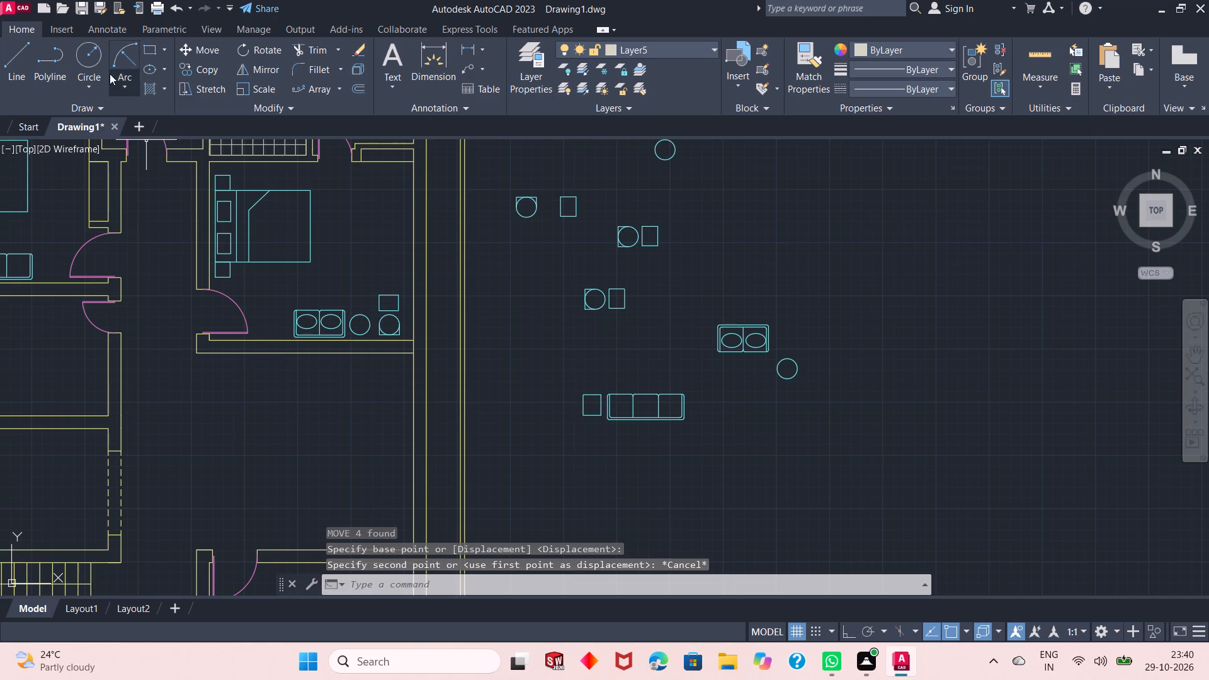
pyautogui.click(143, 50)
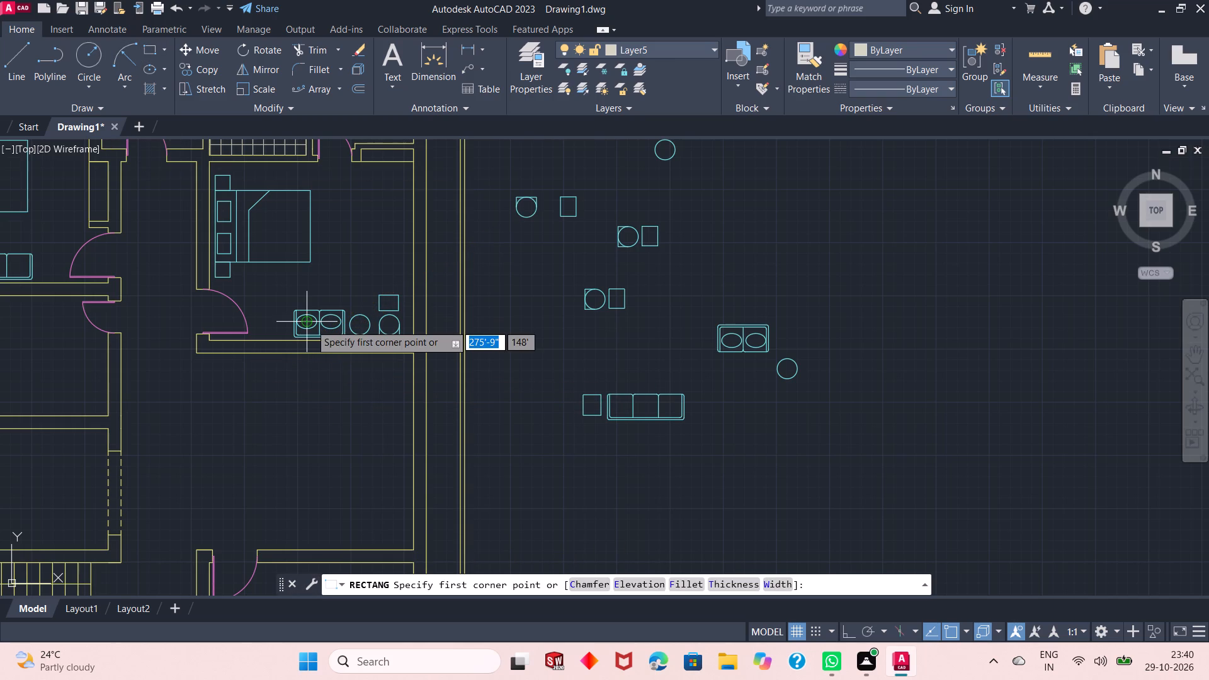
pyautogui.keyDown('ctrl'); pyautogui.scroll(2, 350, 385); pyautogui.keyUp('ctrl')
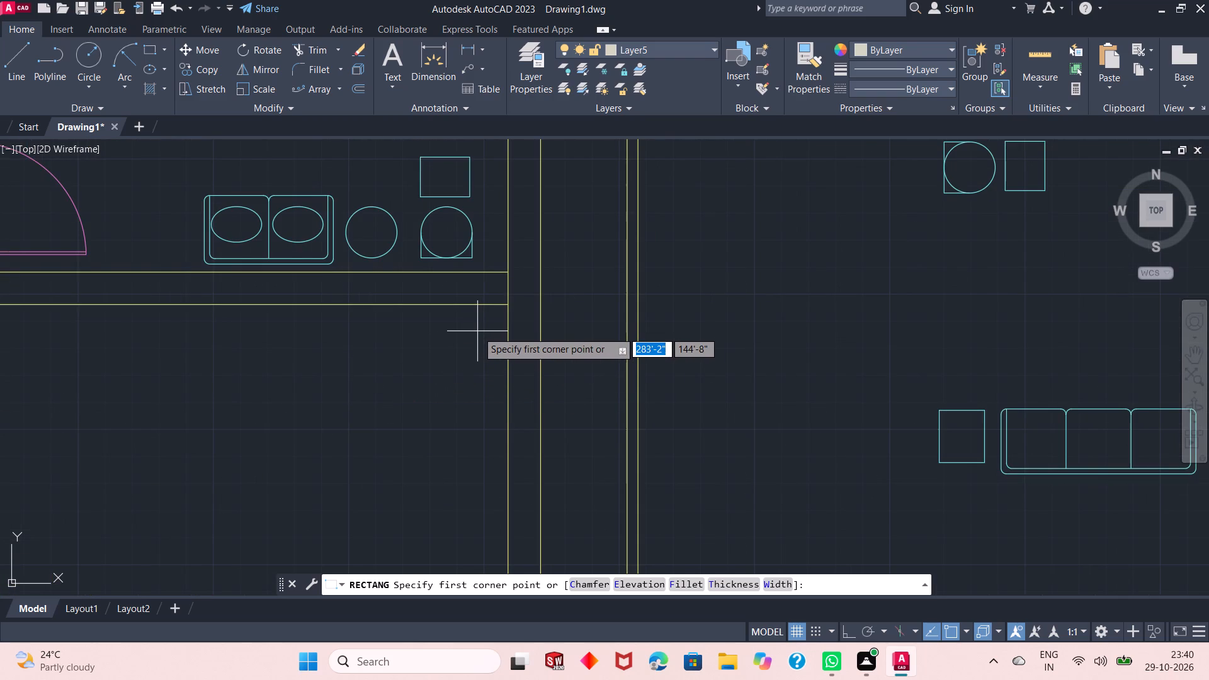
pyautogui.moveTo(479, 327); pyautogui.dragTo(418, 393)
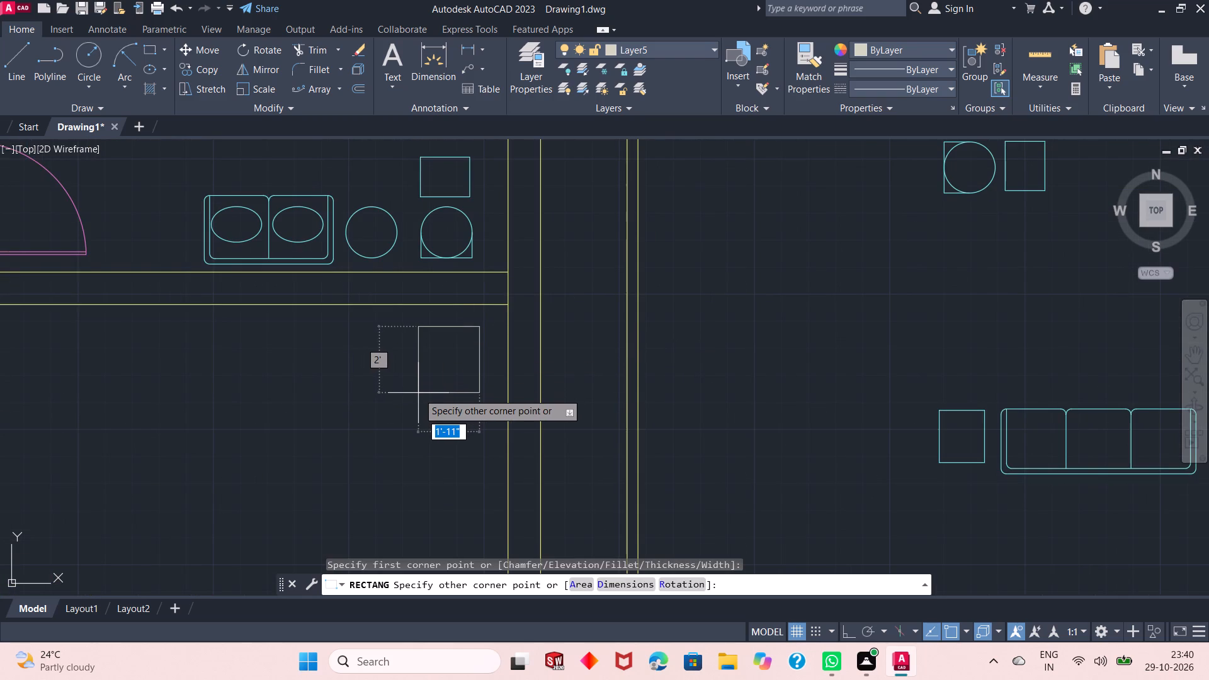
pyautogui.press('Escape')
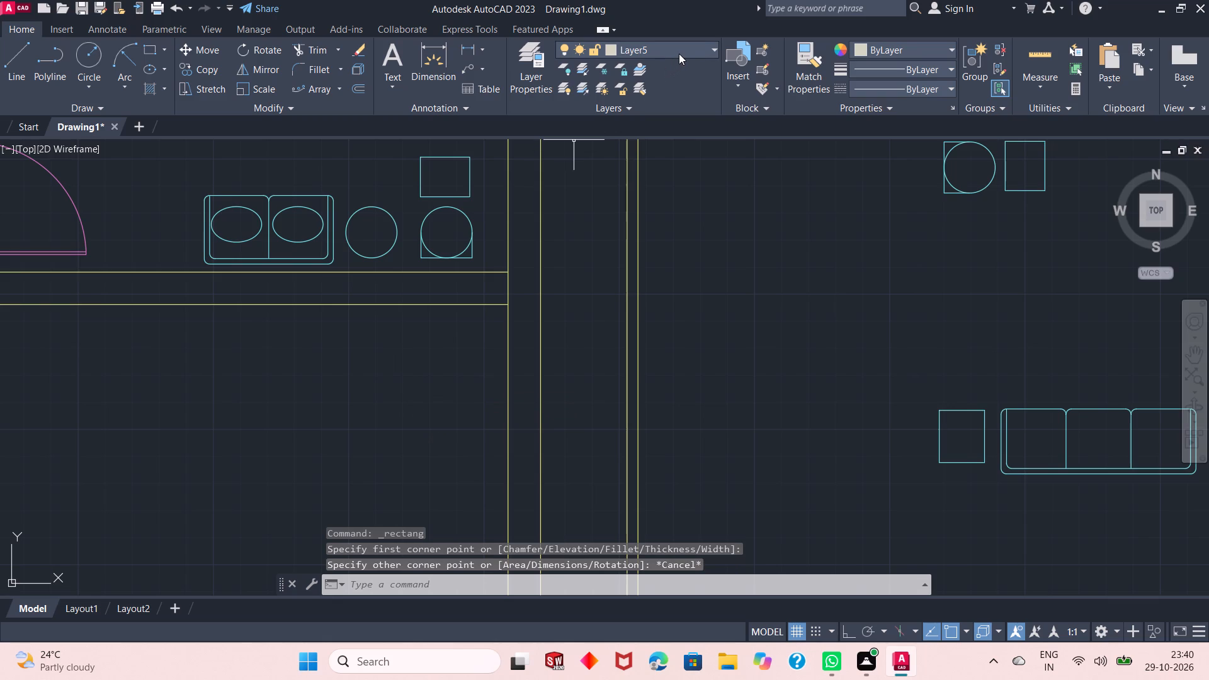
# Make Layer3 the current layer.
pyautogui.click(679, 54)
pyautogui.click(653, 127)
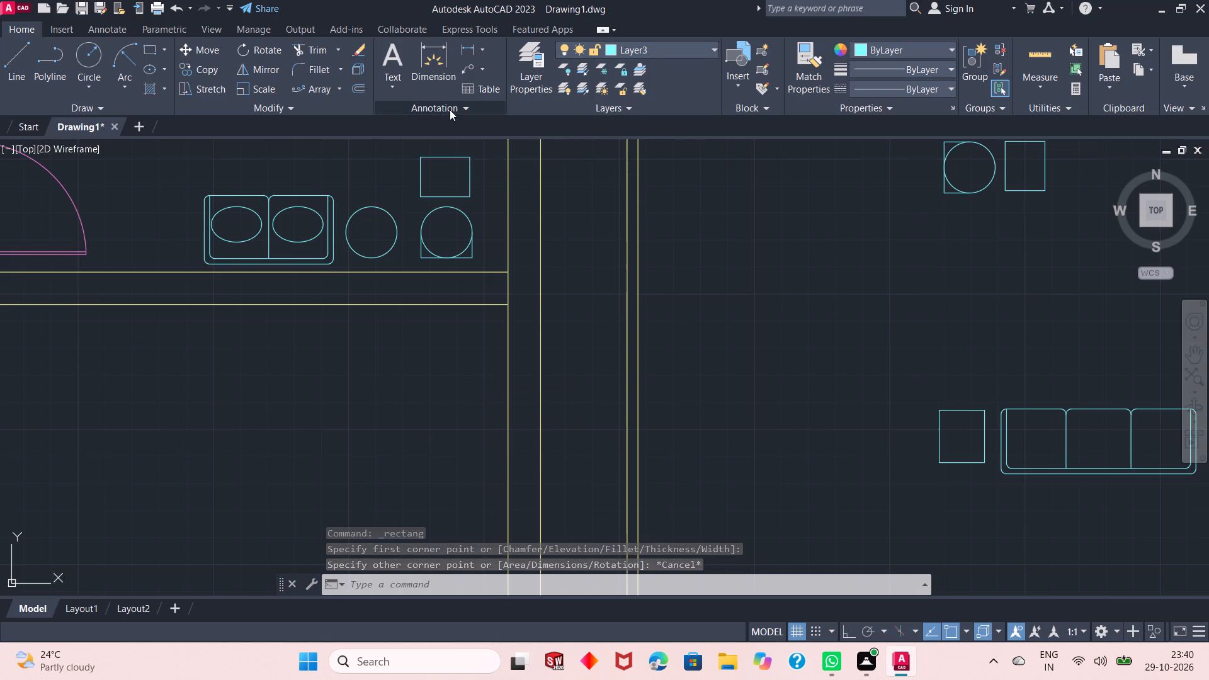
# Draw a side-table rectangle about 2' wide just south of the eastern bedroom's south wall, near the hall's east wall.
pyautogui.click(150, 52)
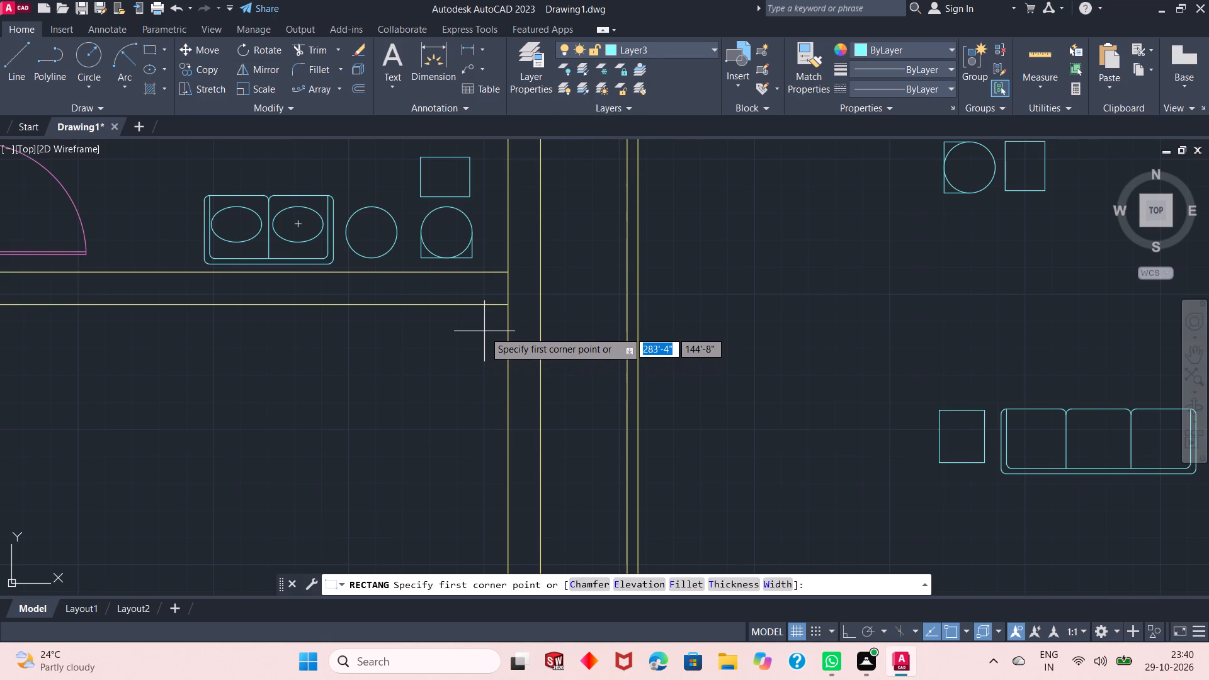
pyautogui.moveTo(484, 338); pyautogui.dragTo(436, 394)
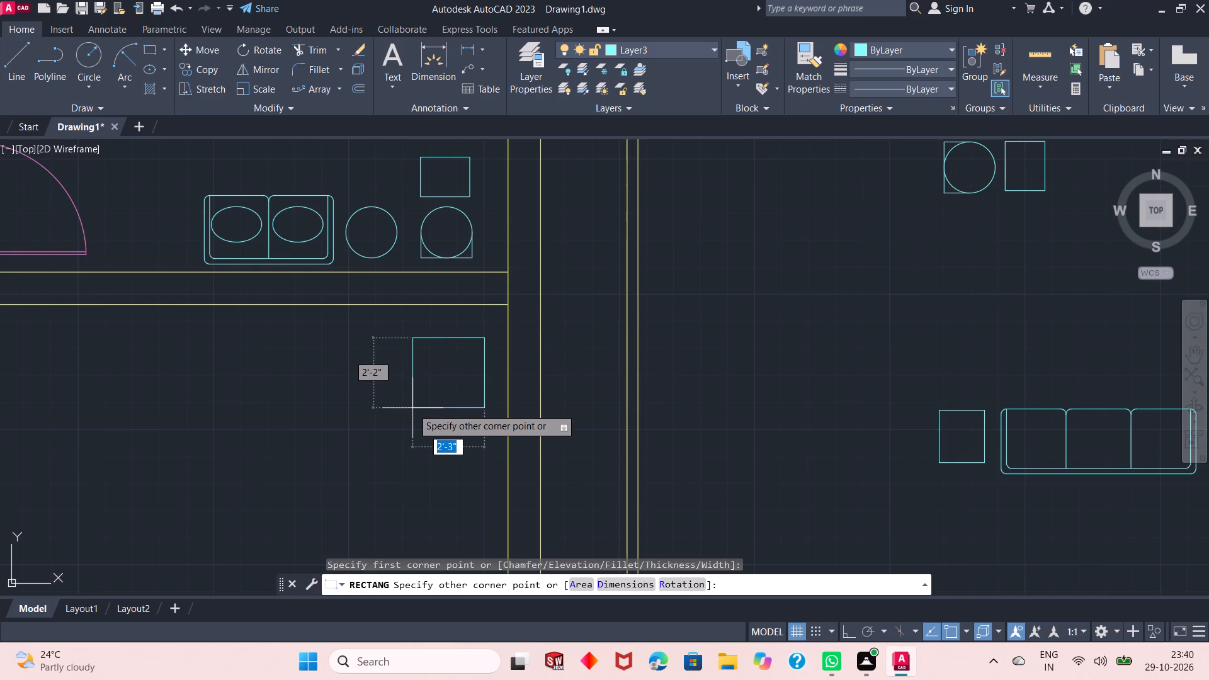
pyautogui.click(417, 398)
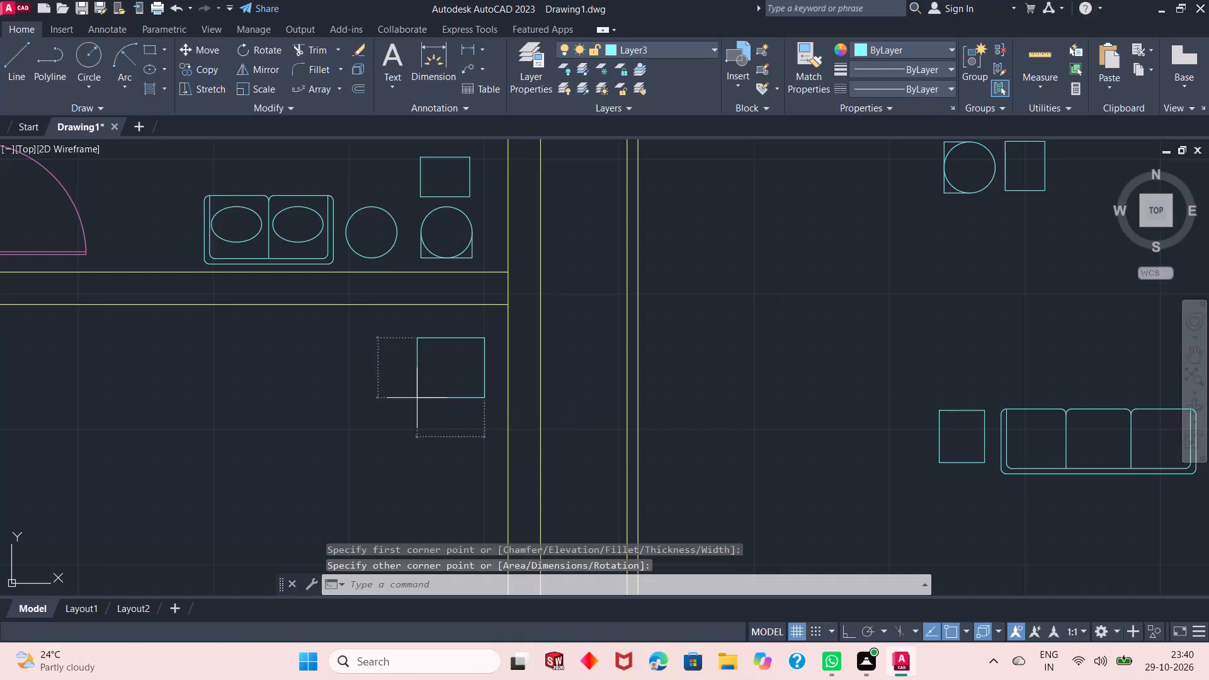
# Move the spare two-seat sofa by its upper east corner into the hall, just west of the new side table.
pyautogui.keyDown('ctrl'); pyautogui.scroll(-1, 473, 370); pyautogui.keyUp('ctrl')
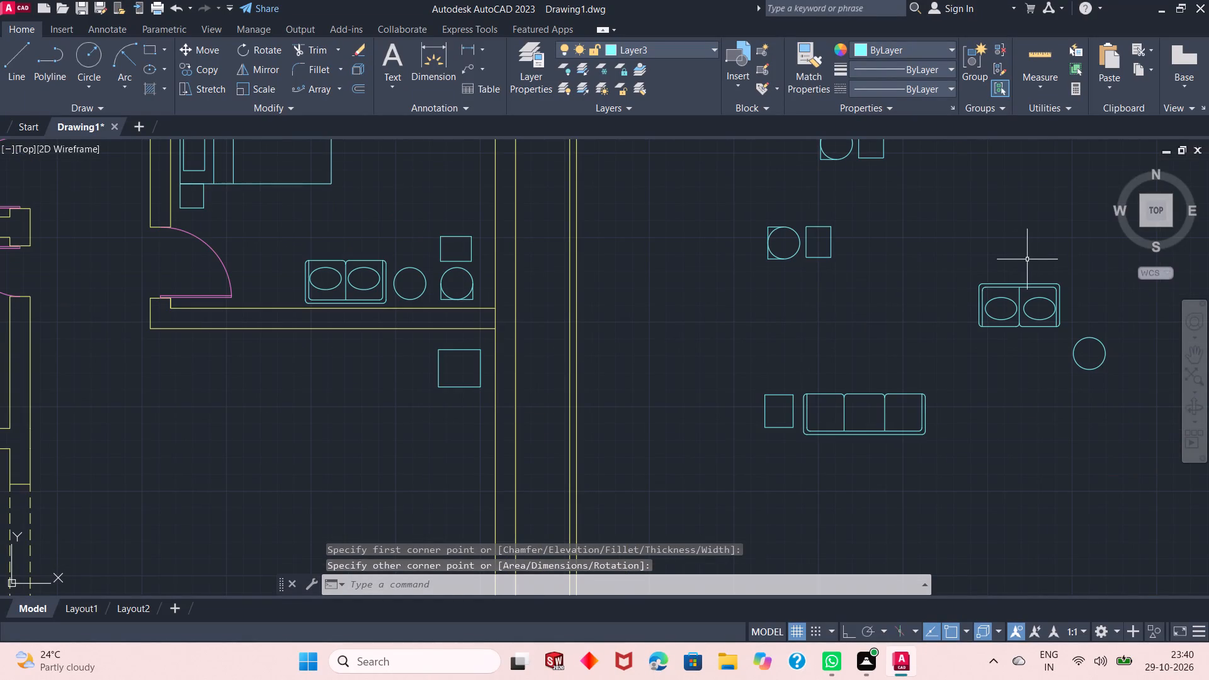
pyautogui.click(1076, 267)
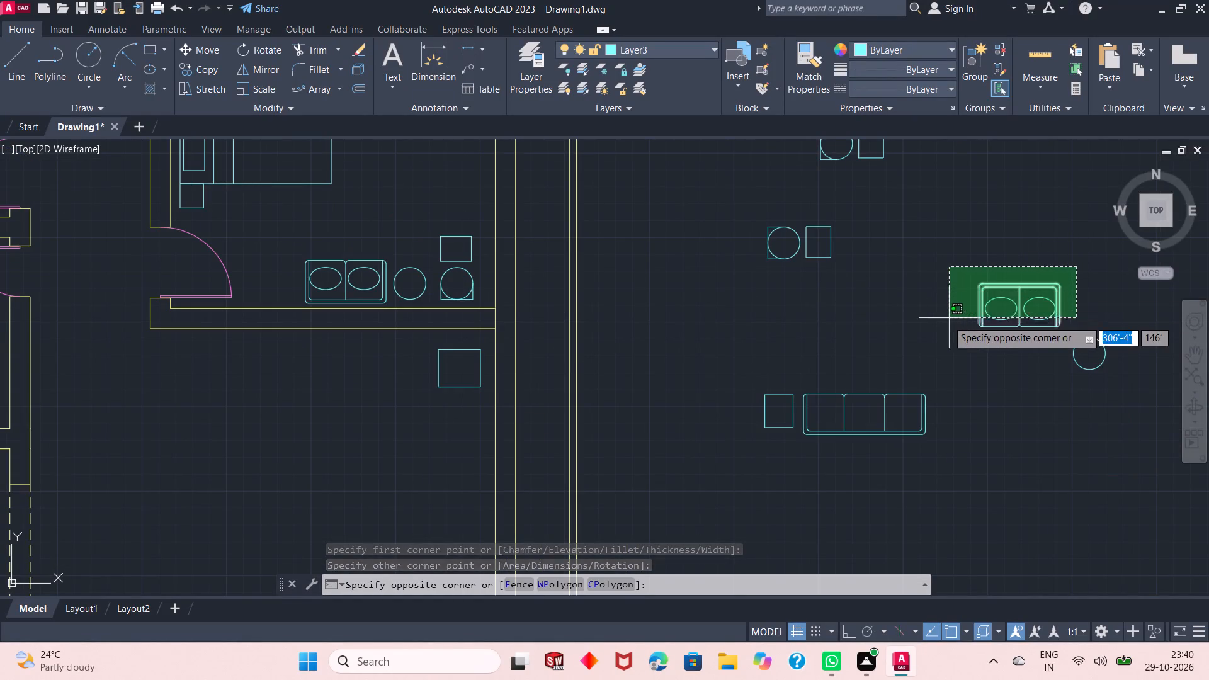
pyautogui.click(937, 331)
pyautogui.write('m')
pyautogui.press('space')
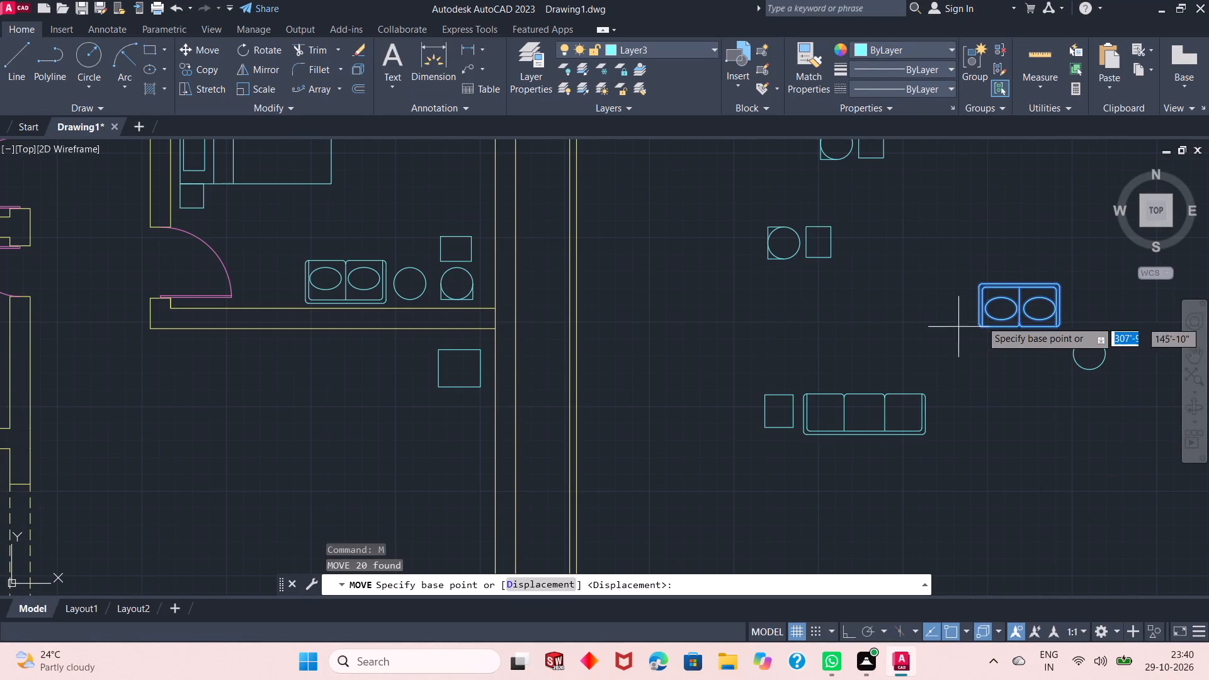
pyautogui.moveTo(1062, 297); pyautogui.dragTo(782, 322)
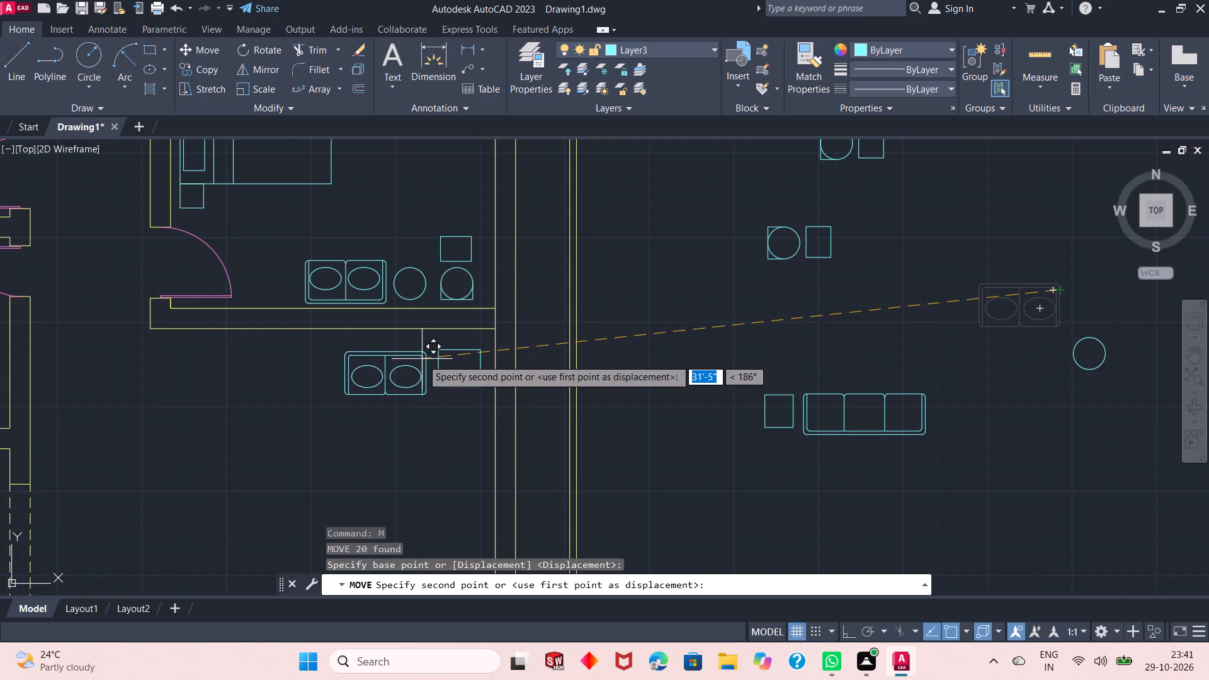
pyautogui.click(423, 353)
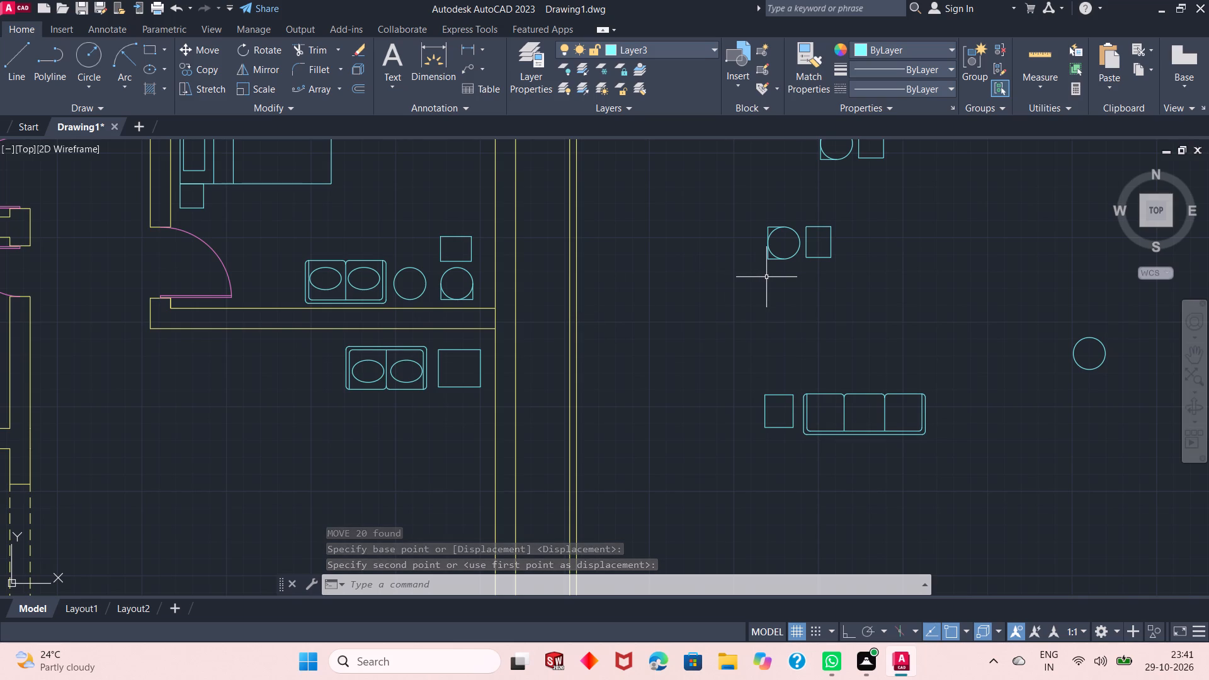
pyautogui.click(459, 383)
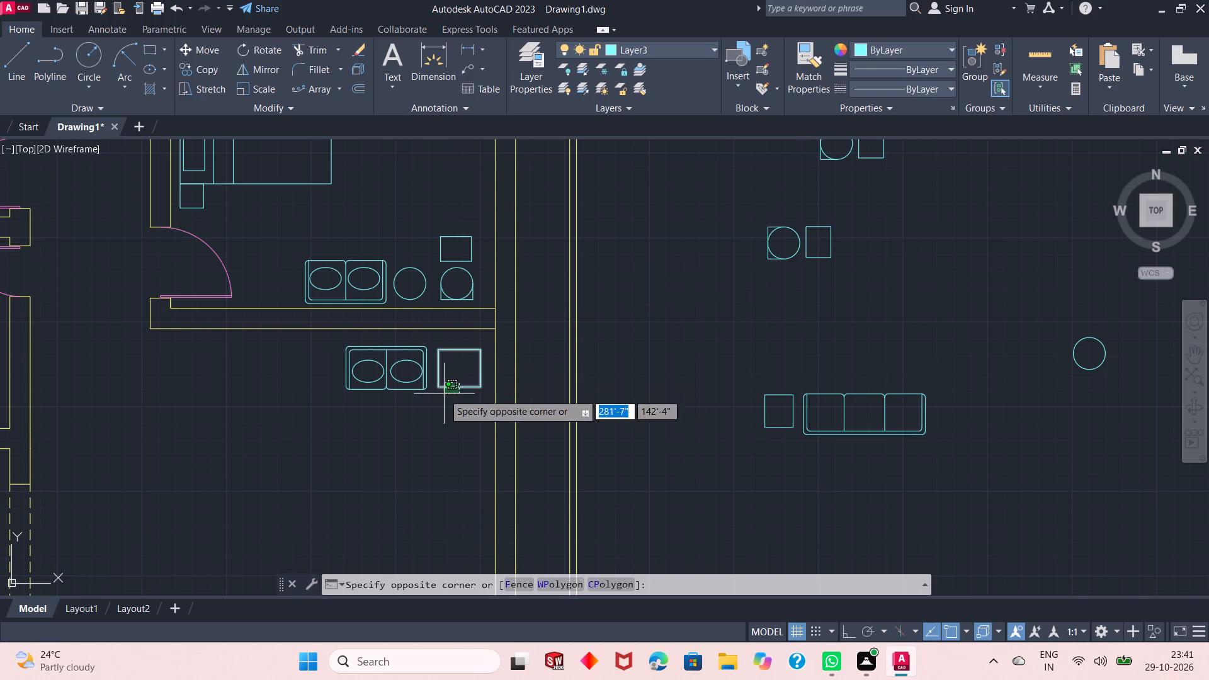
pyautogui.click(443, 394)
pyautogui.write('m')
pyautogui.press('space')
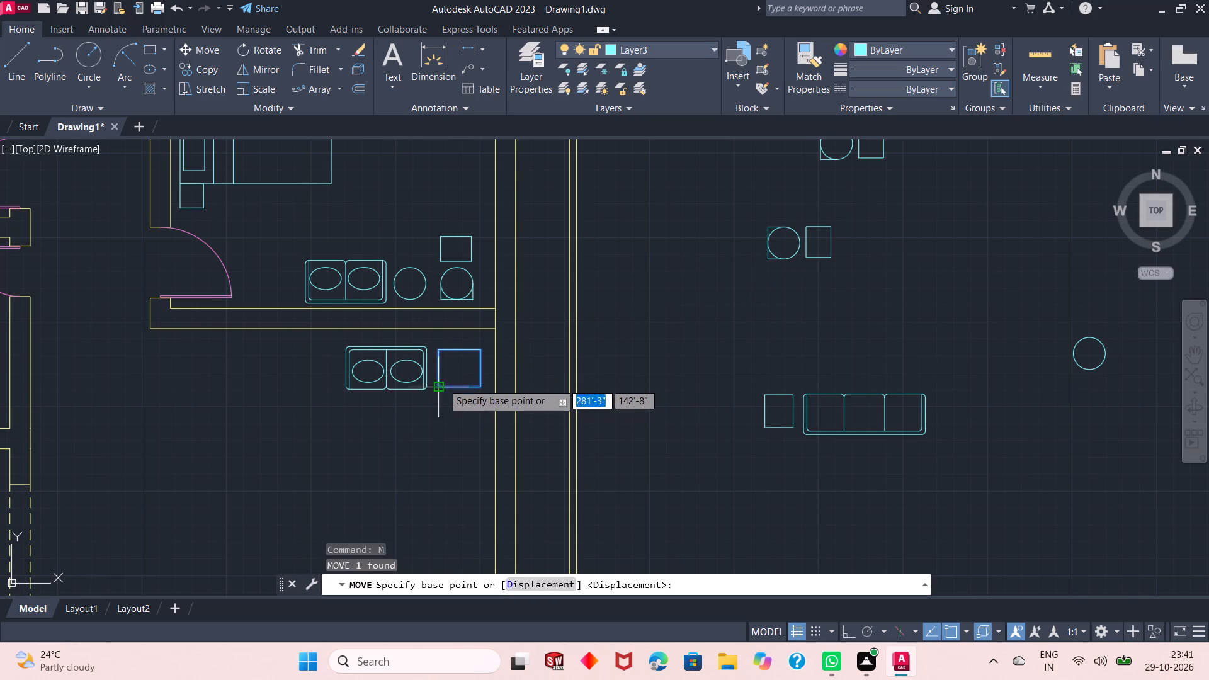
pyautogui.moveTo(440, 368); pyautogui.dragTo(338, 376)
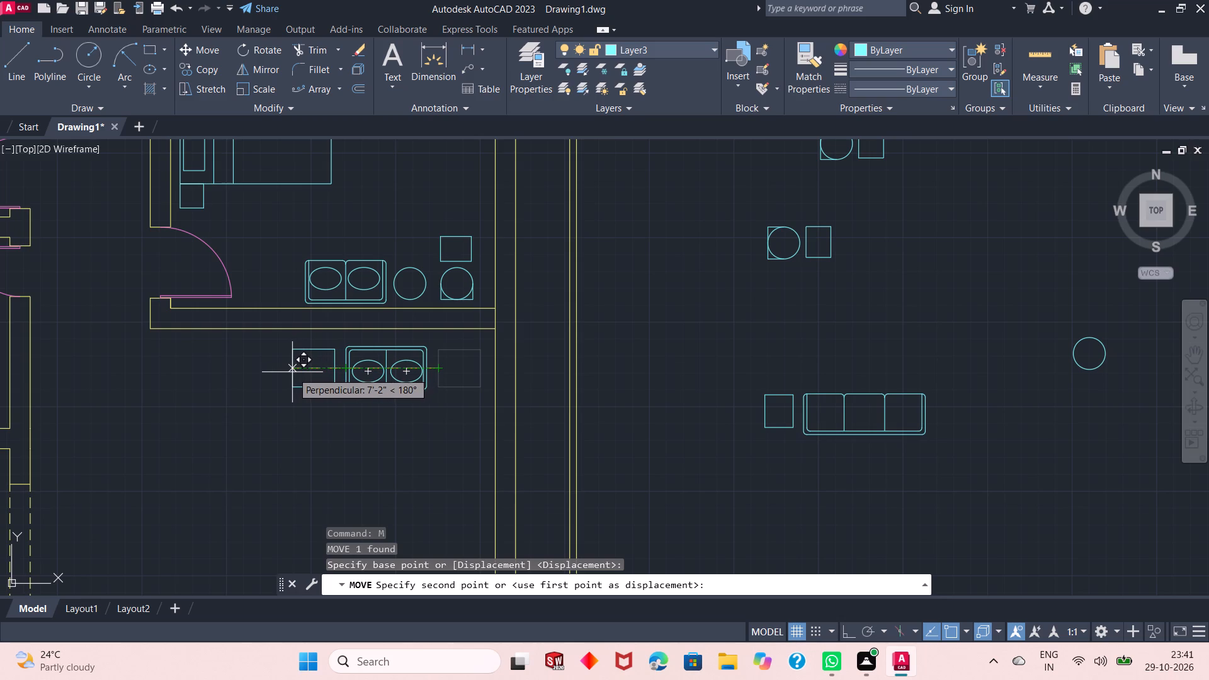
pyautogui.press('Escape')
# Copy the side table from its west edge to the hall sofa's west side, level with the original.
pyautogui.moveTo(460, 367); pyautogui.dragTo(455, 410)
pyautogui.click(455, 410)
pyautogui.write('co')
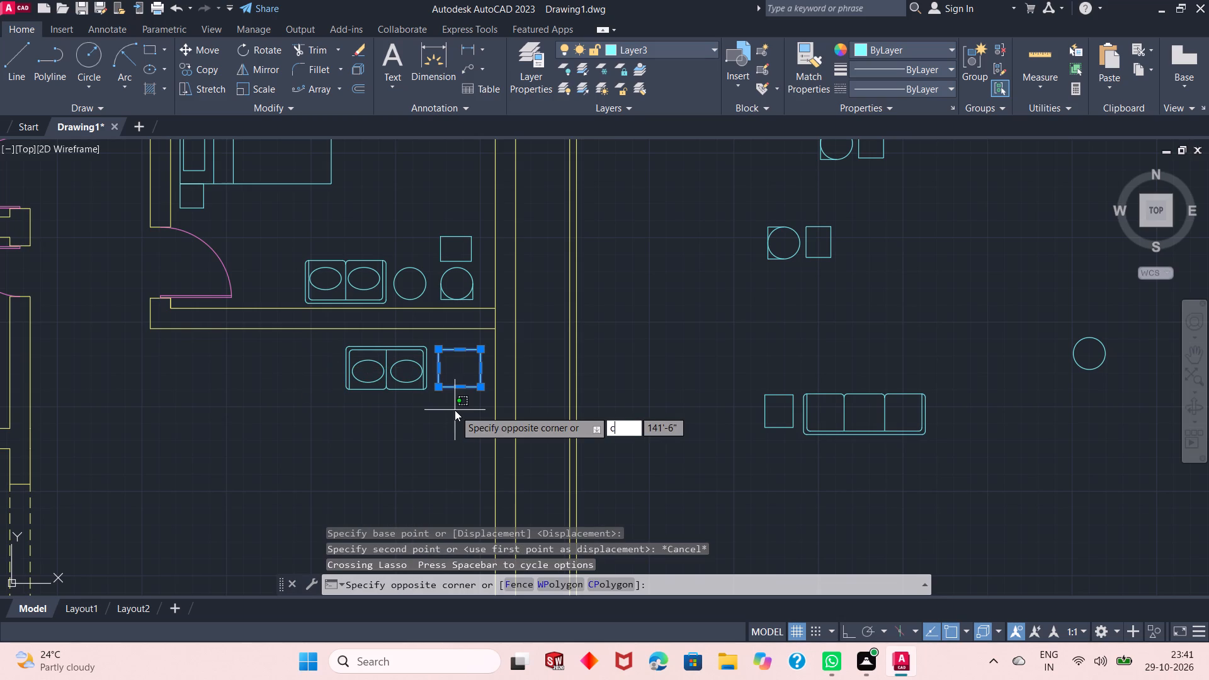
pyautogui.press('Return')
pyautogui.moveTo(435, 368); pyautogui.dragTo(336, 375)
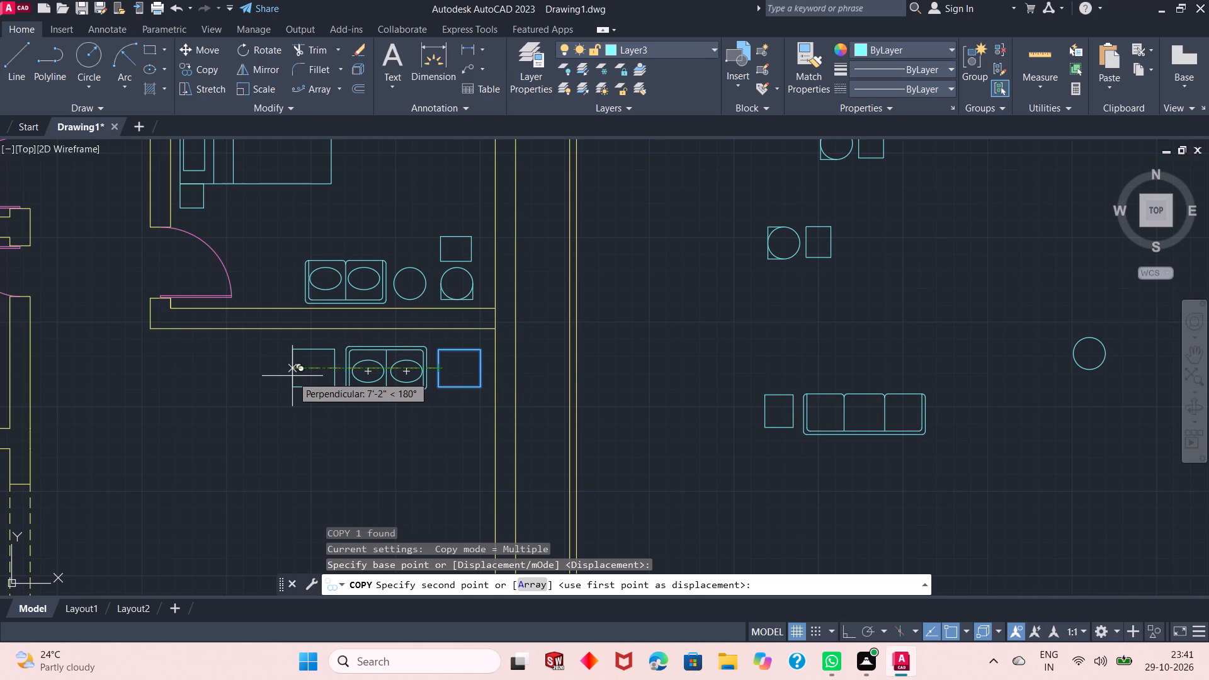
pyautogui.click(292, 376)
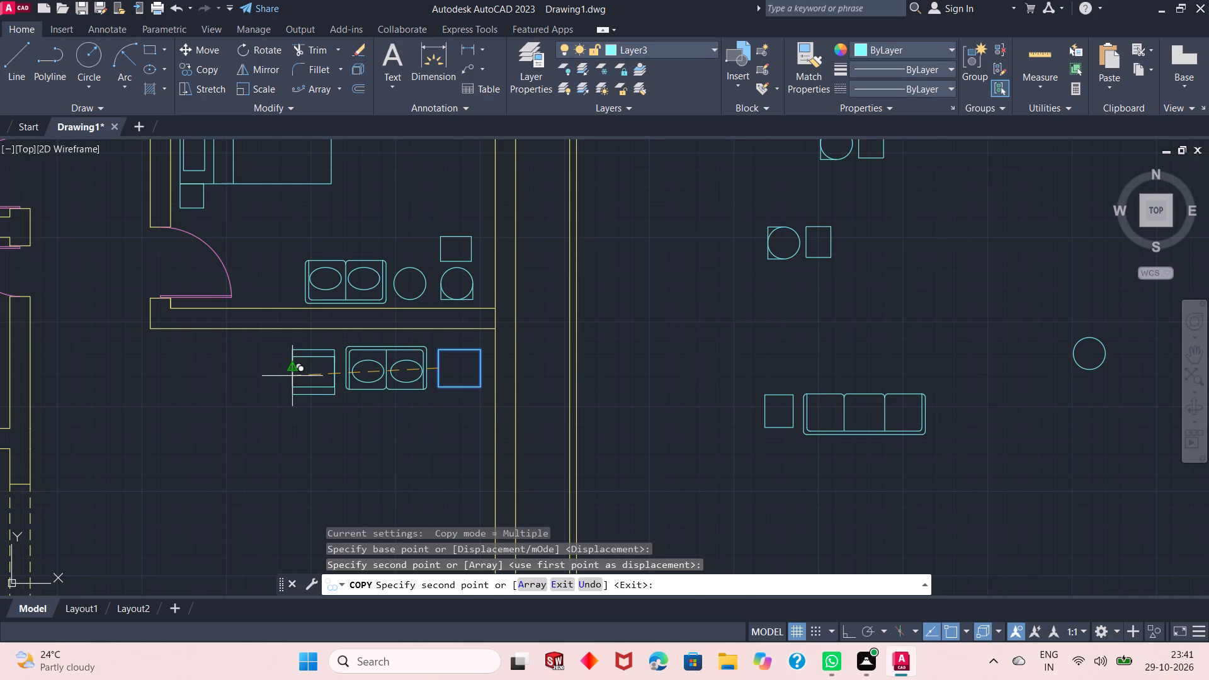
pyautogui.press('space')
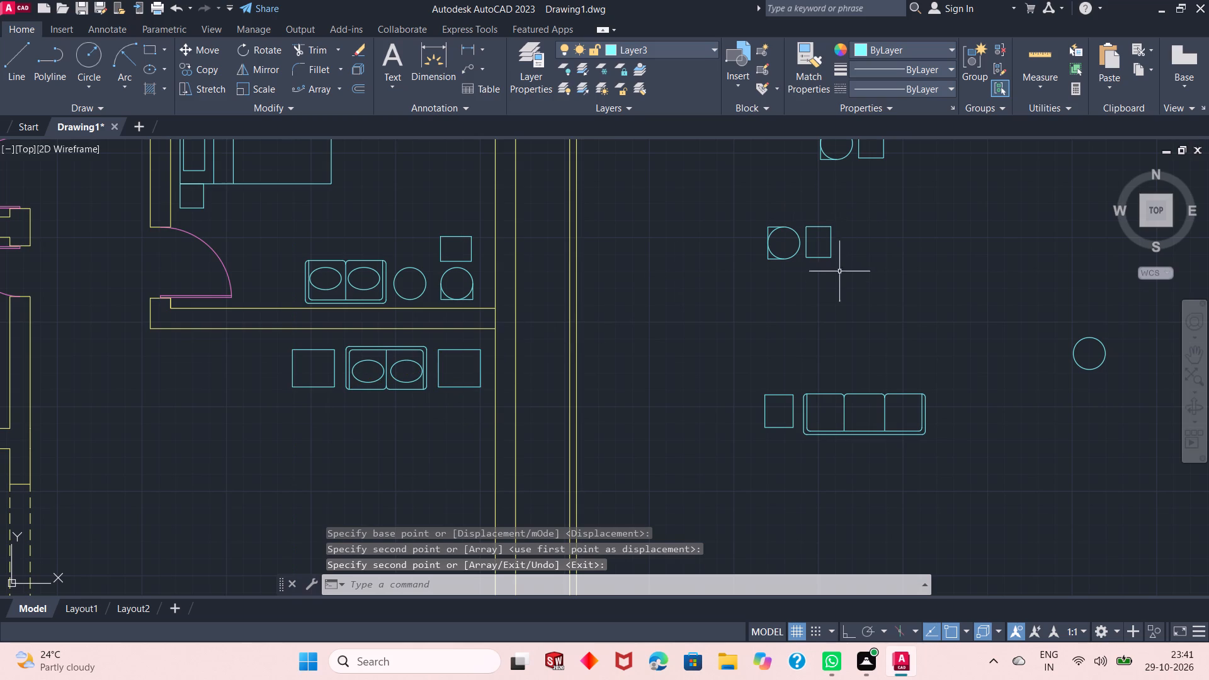
# Move only the rotated spare armchair nearest the plan by its centre into the hall, west of the western side table.
pyautogui.keyDown('ctrl'); pyautogui.scroll(-1, 737, 375); pyautogui.keyUp('ctrl')
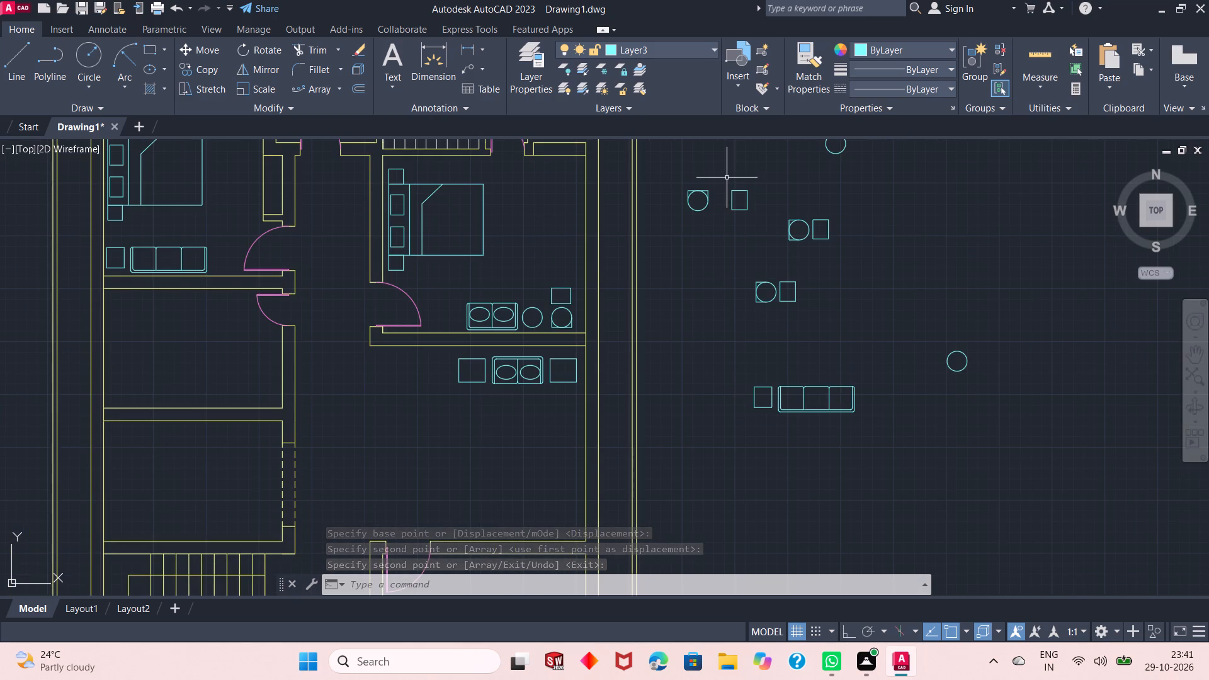
pyautogui.click(727, 177)
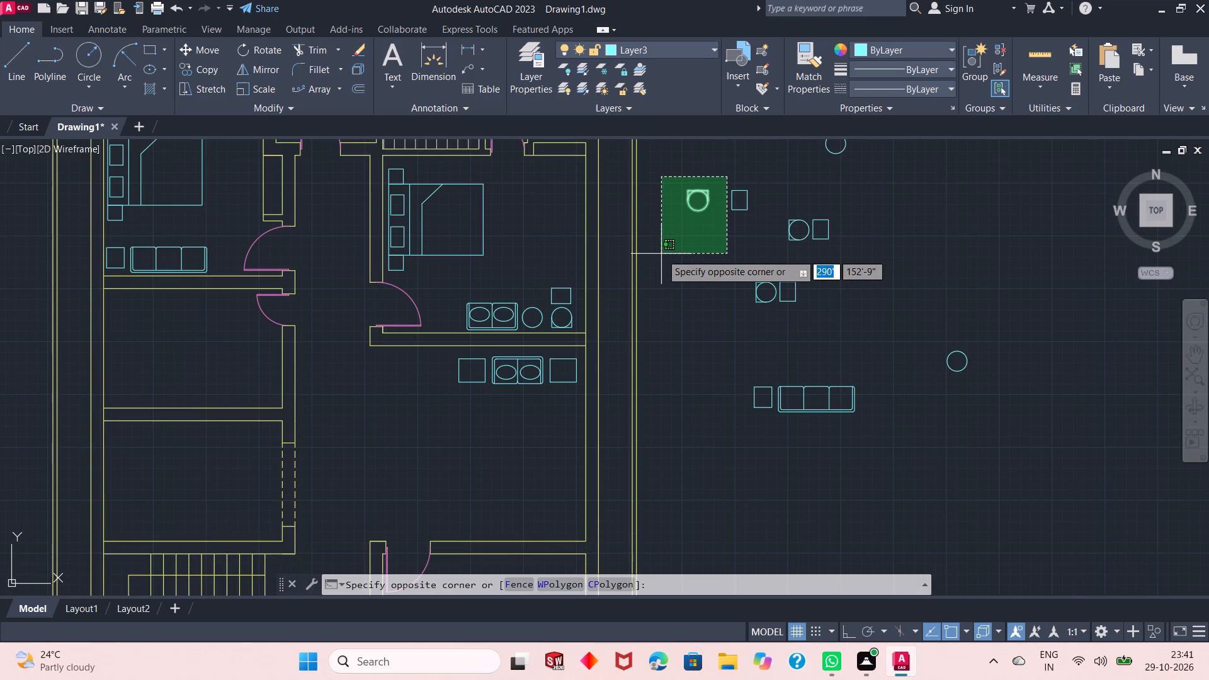
pyautogui.click(661, 254)
pyautogui.press('m')
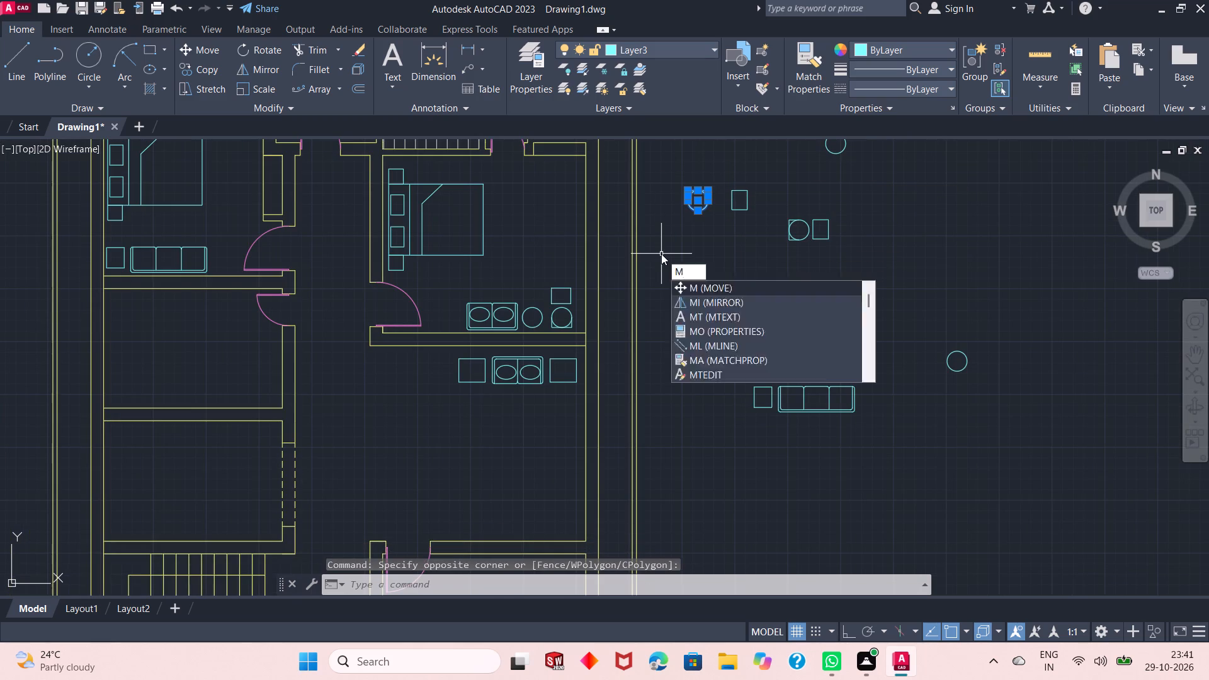
pyautogui.press('space')
pyautogui.click(703, 201)
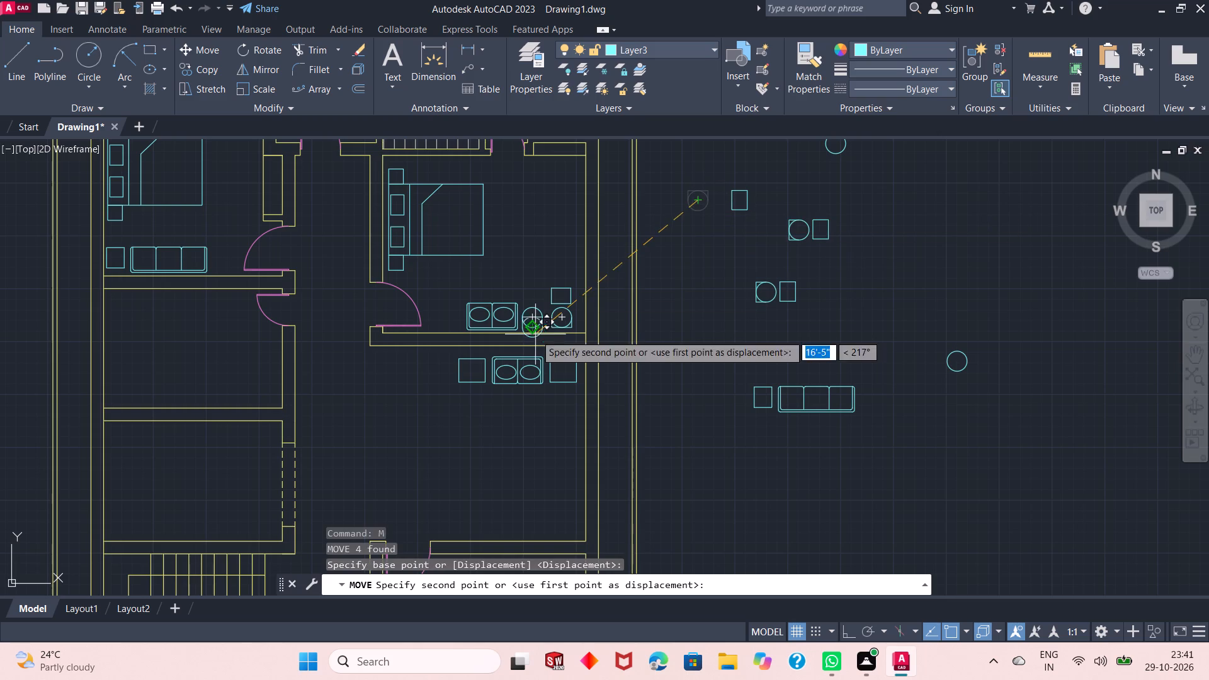
pyautogui.keyDown('ctrl'); pyautogui.scroll(2, 397, 421); pyautogui.keyUp('ctrl')
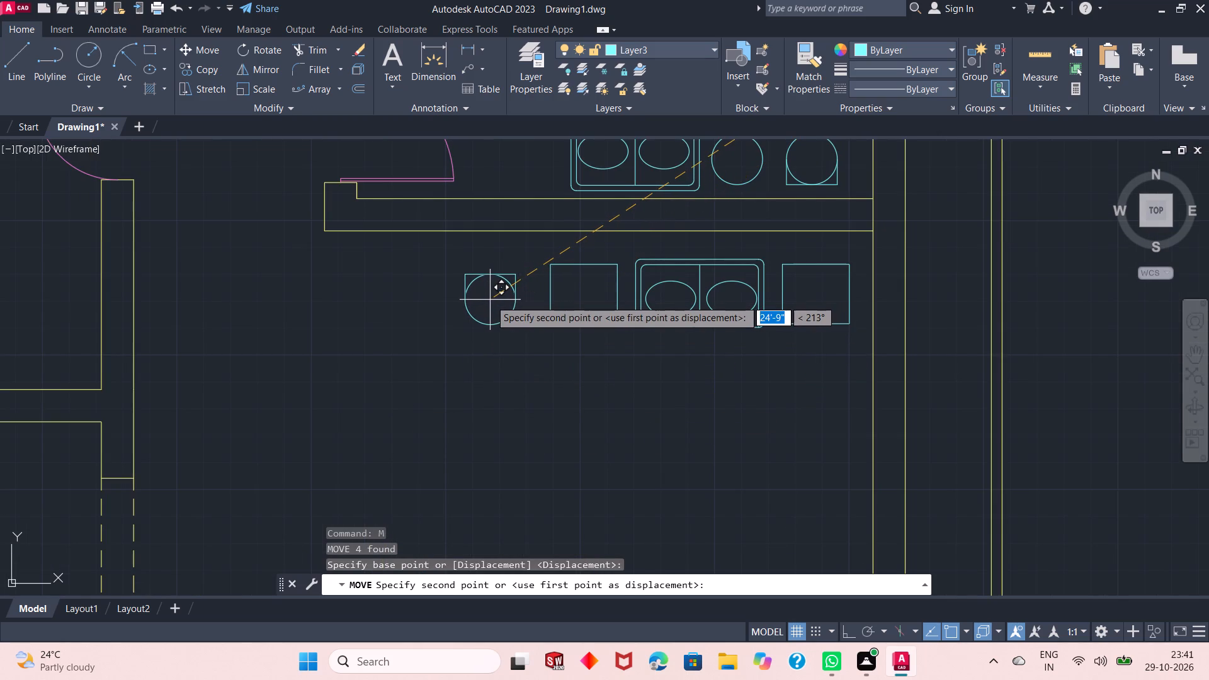
pyautogui.click(504, 297)
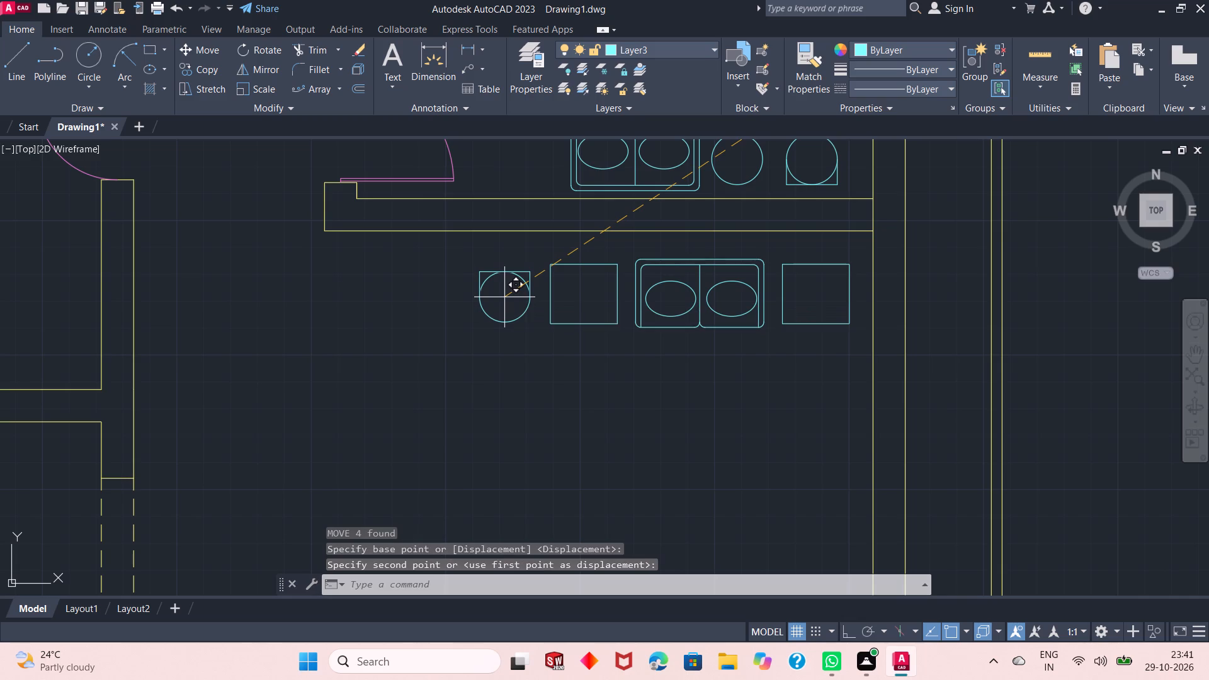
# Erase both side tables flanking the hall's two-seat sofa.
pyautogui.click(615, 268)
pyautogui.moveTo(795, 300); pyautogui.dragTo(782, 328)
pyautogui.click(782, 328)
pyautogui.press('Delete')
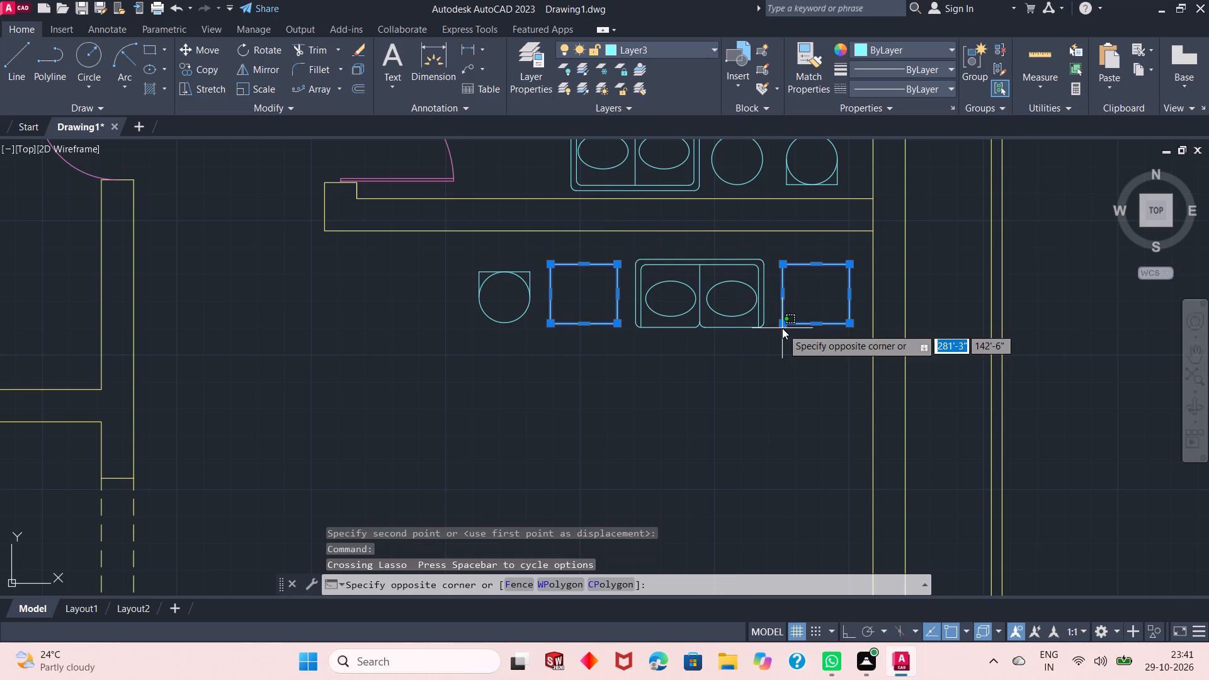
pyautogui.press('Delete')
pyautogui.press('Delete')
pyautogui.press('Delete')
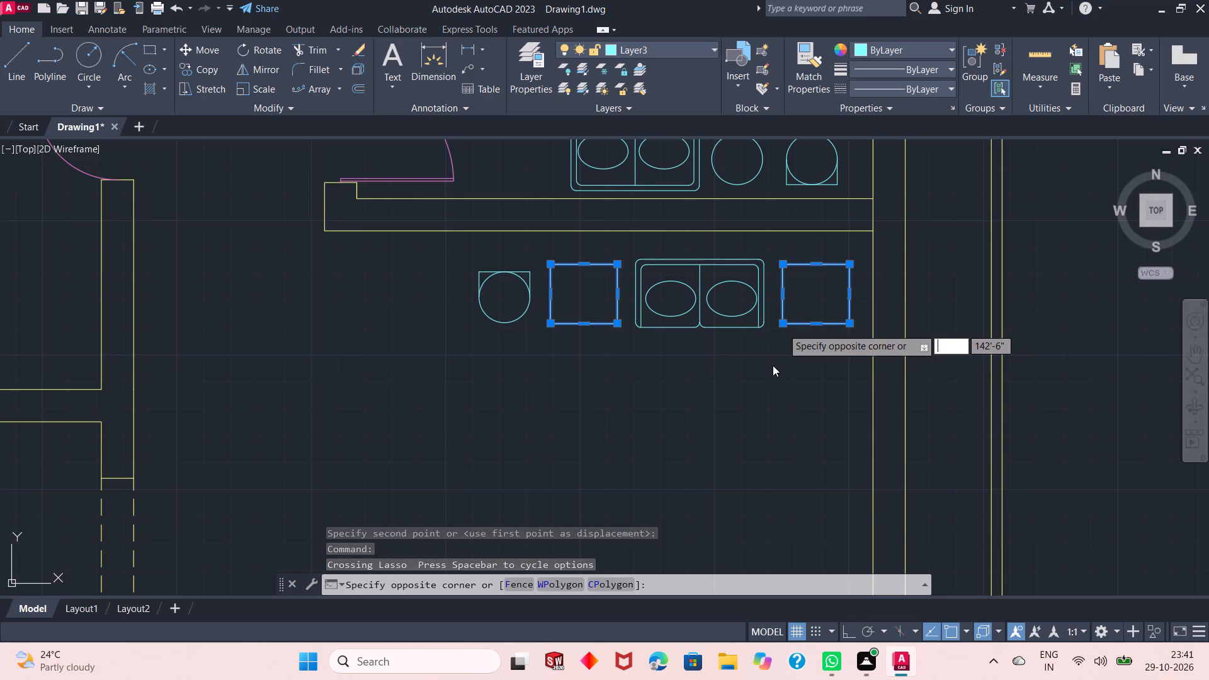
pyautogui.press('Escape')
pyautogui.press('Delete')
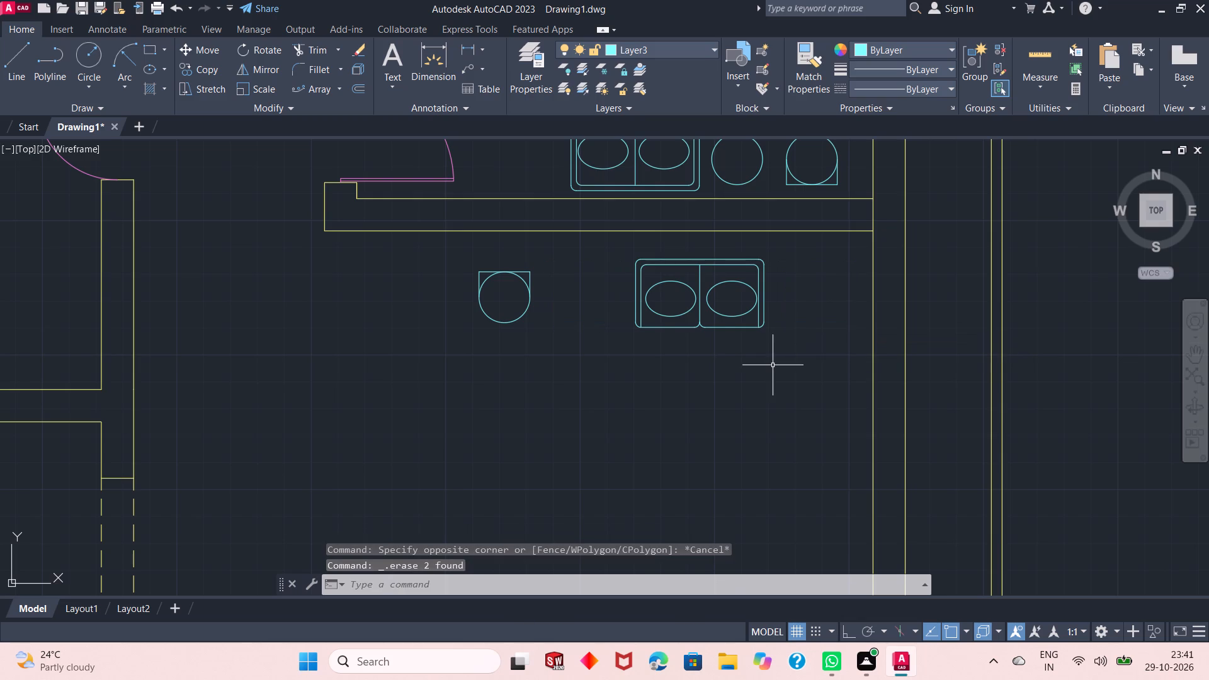
# Draw a smaller side-table rectangle about 1'-8" wide between the hall's two-seat sofa and the east wall.
pyautogui.click(149, 53)
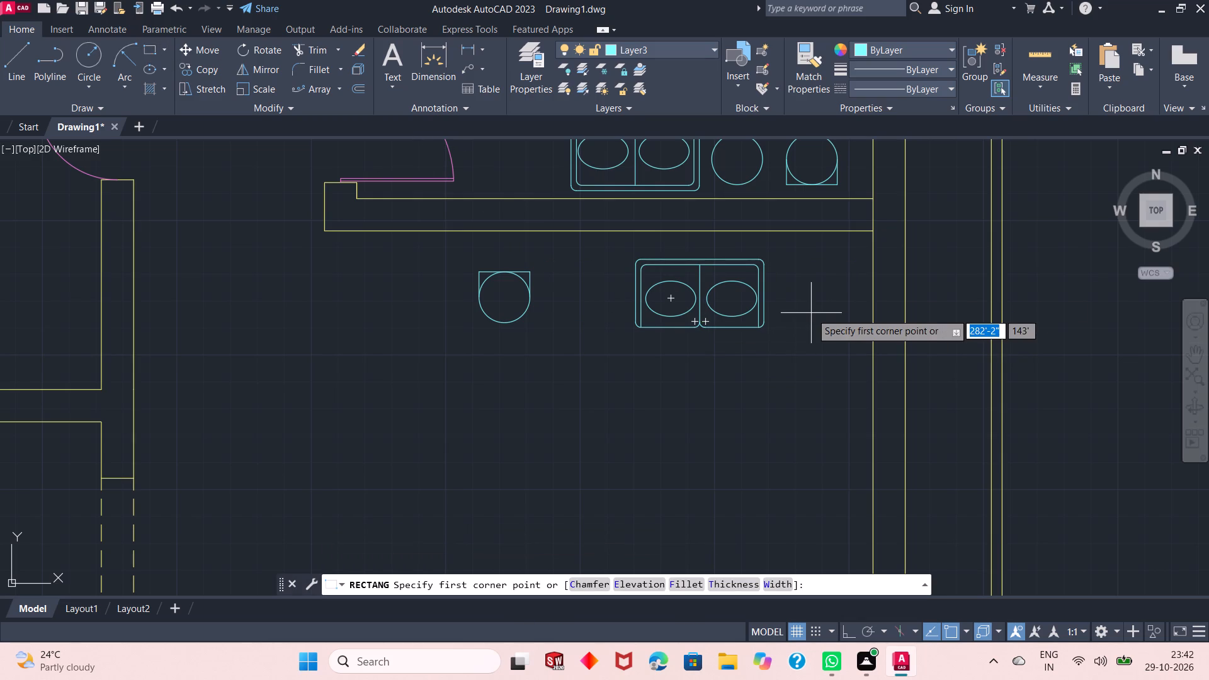
pyautogui.moveTo(795, 271); pyautogui.dragTo(848, 315)
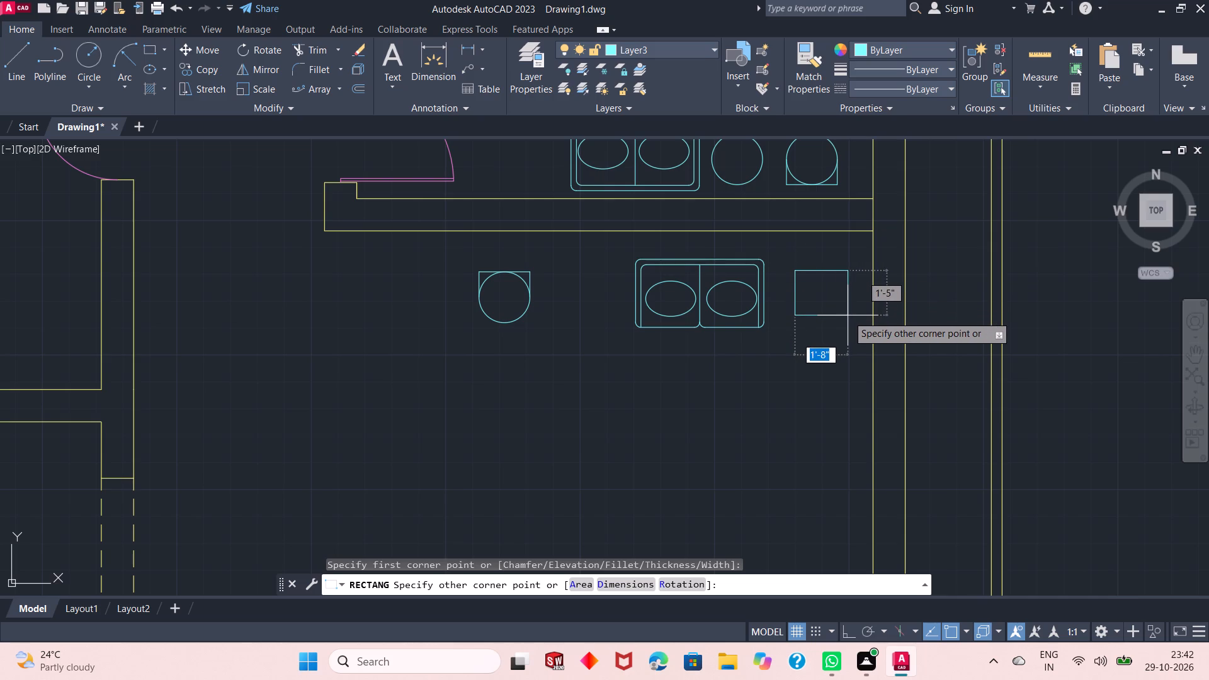
pyautogui.moveTo(848, 315); pyautogui.dragTo(849, 317)
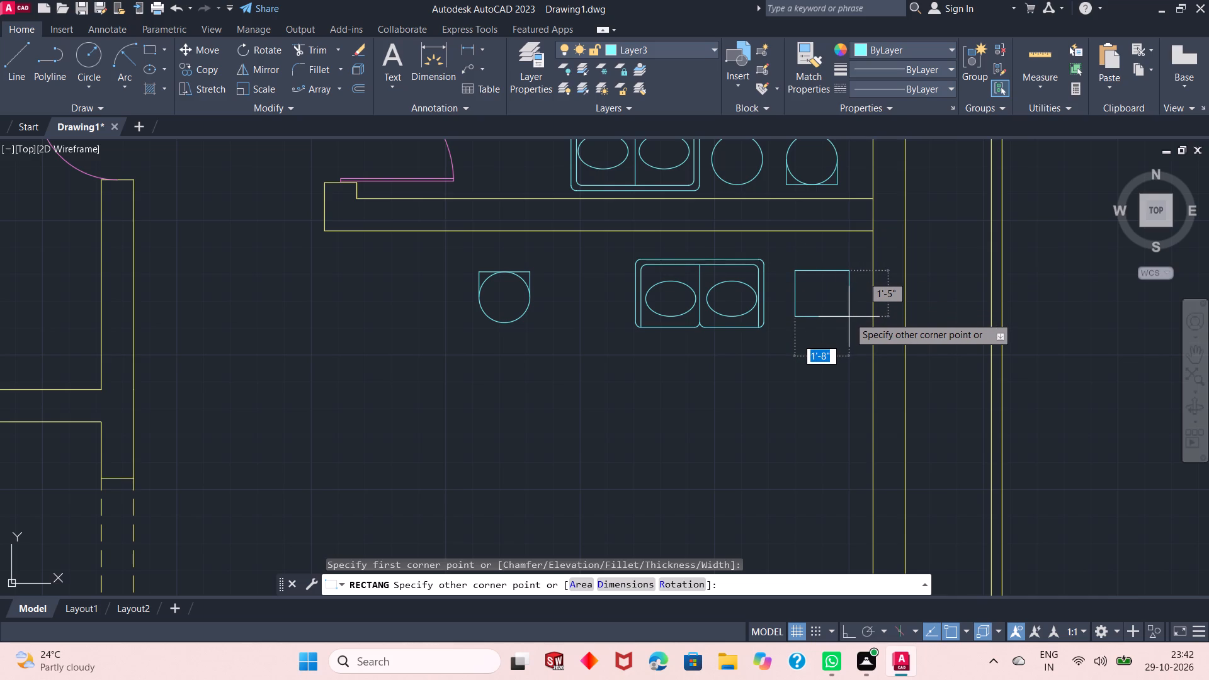
pyautogui.click(849, 322)
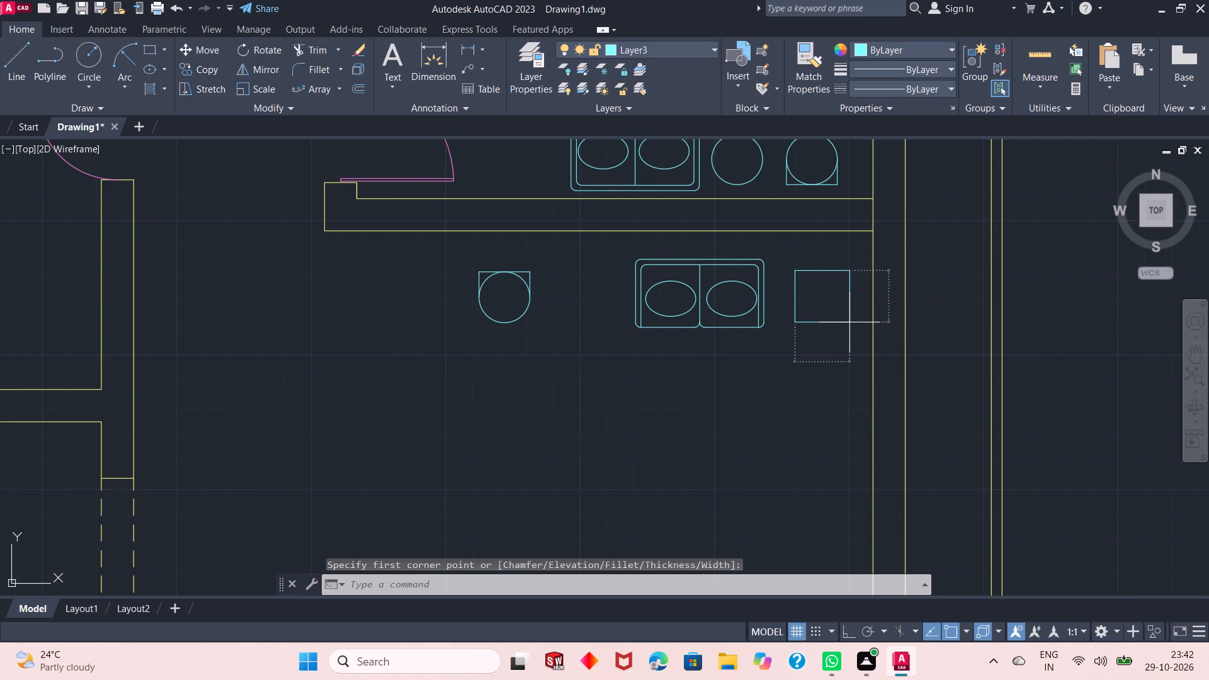
# Copy the hall's side table from its west edge 7'-4" due west, between the armchair and the two-seat sofa.
pyautogui.moveTo(834, 306); pyautogui.dragTo(810, 387)
pyautogui.click(810, 387)
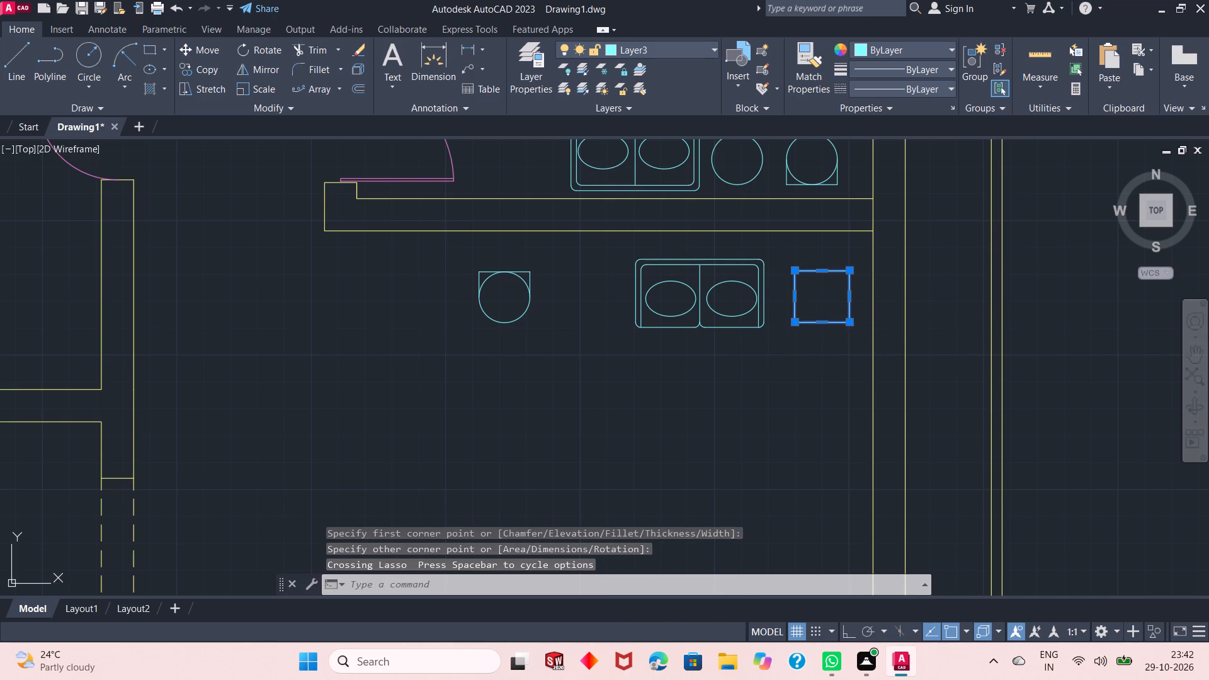
pyautogui.write('co')
pyautogui.press('Return')
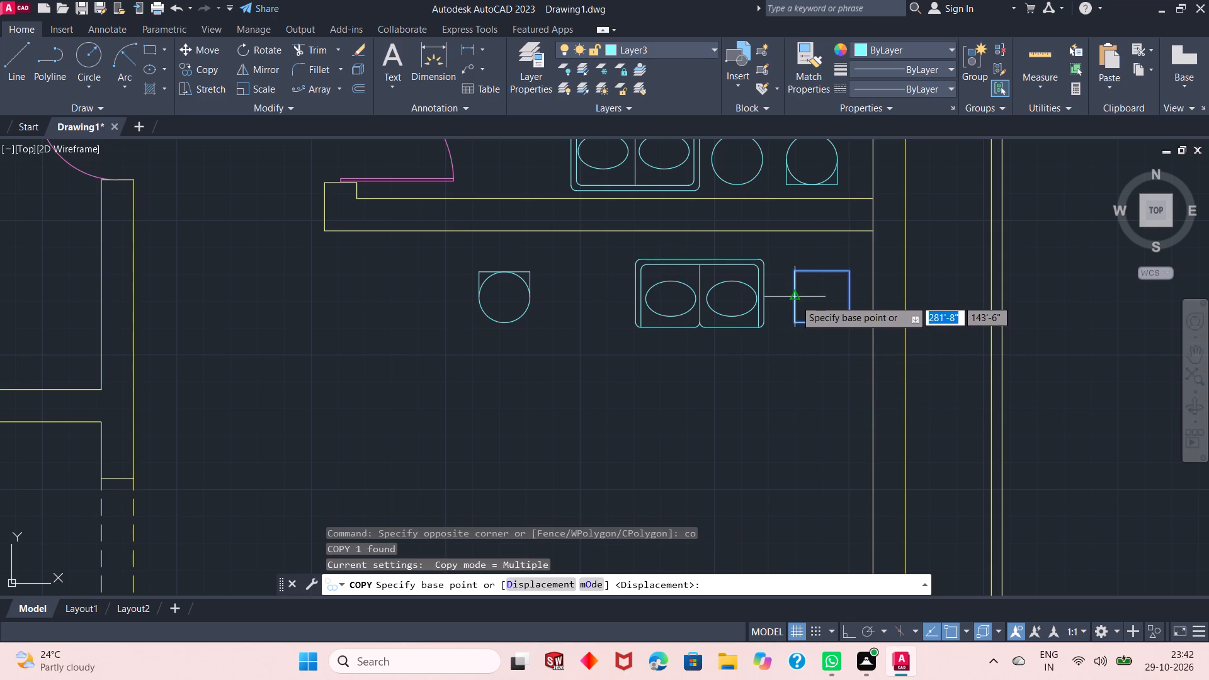
pyautogui.moveTo(796, 300); pyautogui.dragTo(645, 303)
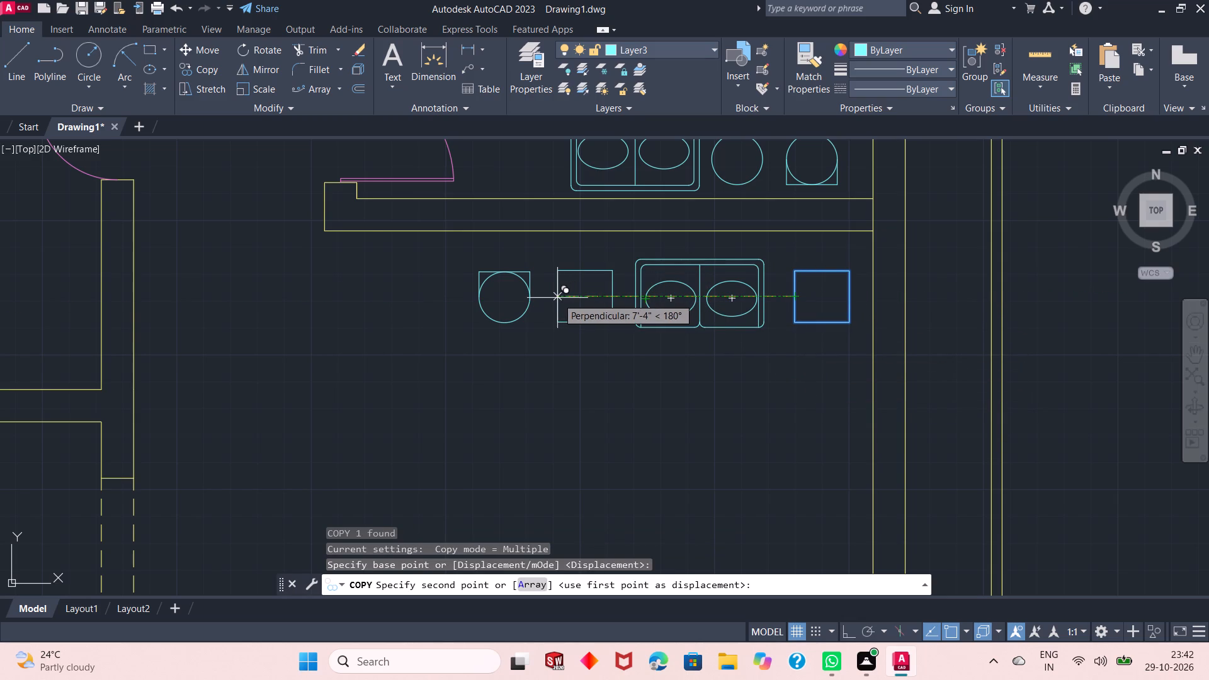
pyautogui.click(557, 298)
pyautogui.press('space')
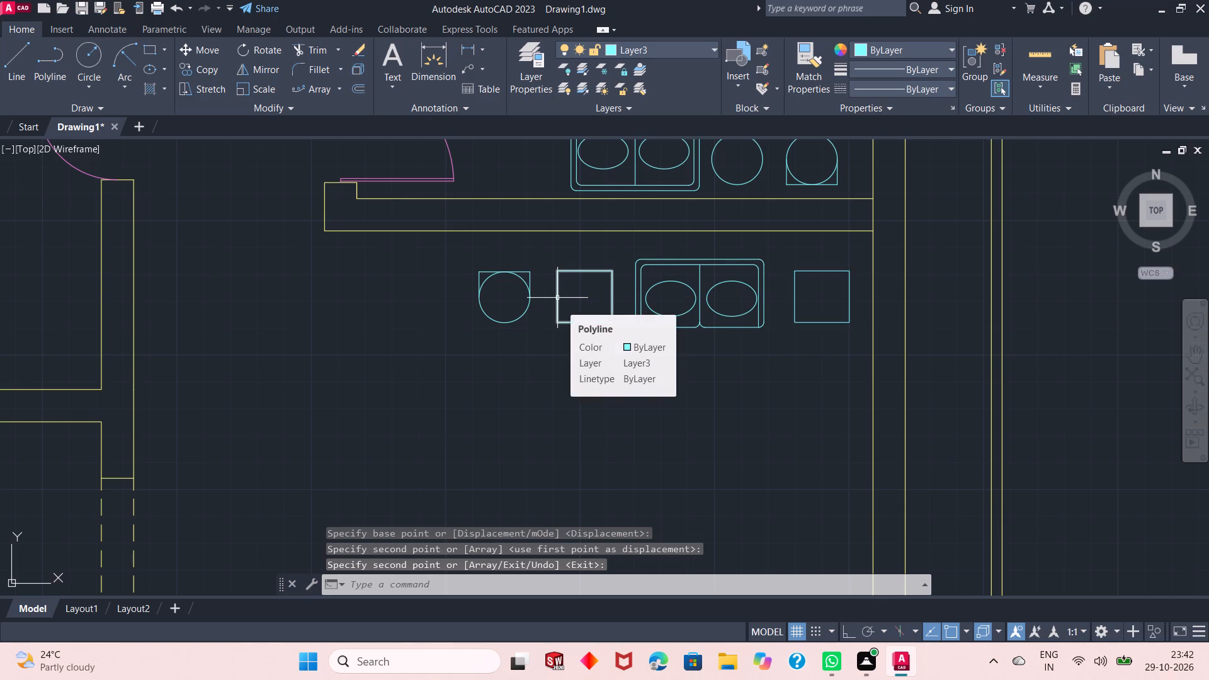
# Rotate the spare three-seat sofa outside the plan by 90° about its north-east corner.
pyautogui.keyDown('ctrl'); pyautogui.scroll(-1, 515, 225); pyautogui.keyUp('ctrl')
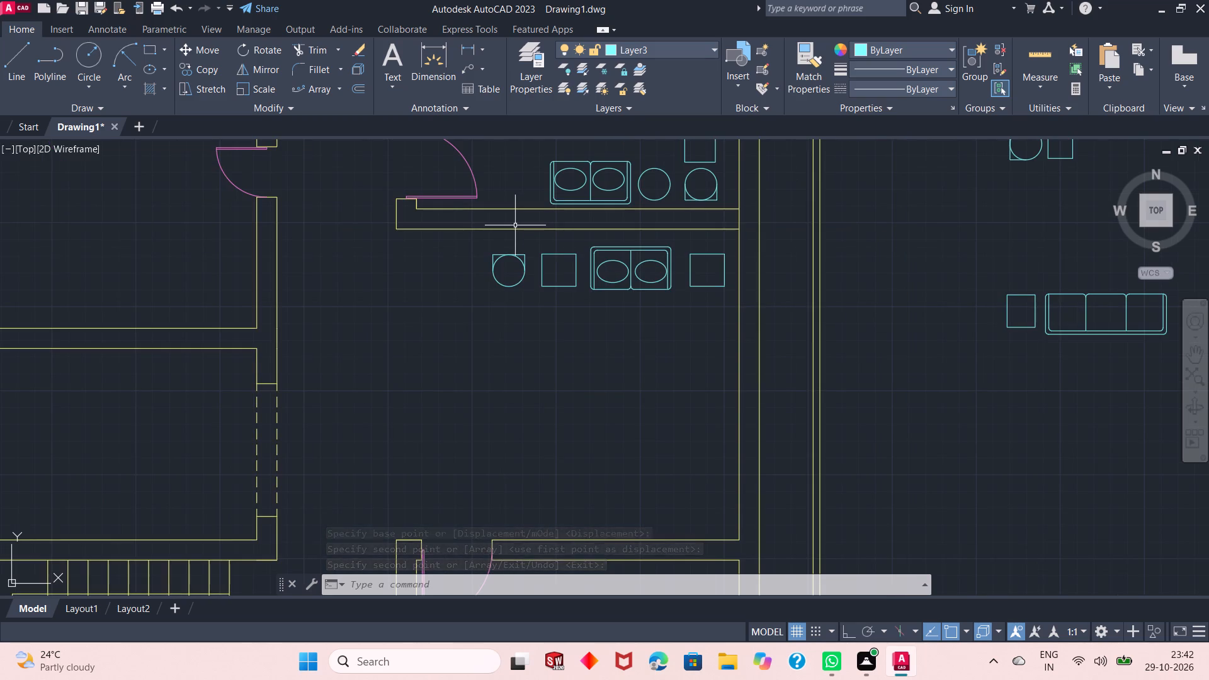
pyautogui.keyDown('ctrl'); pyautogui.scroll(-1, 665, 327); pyautogui.keyUp('ctrl')
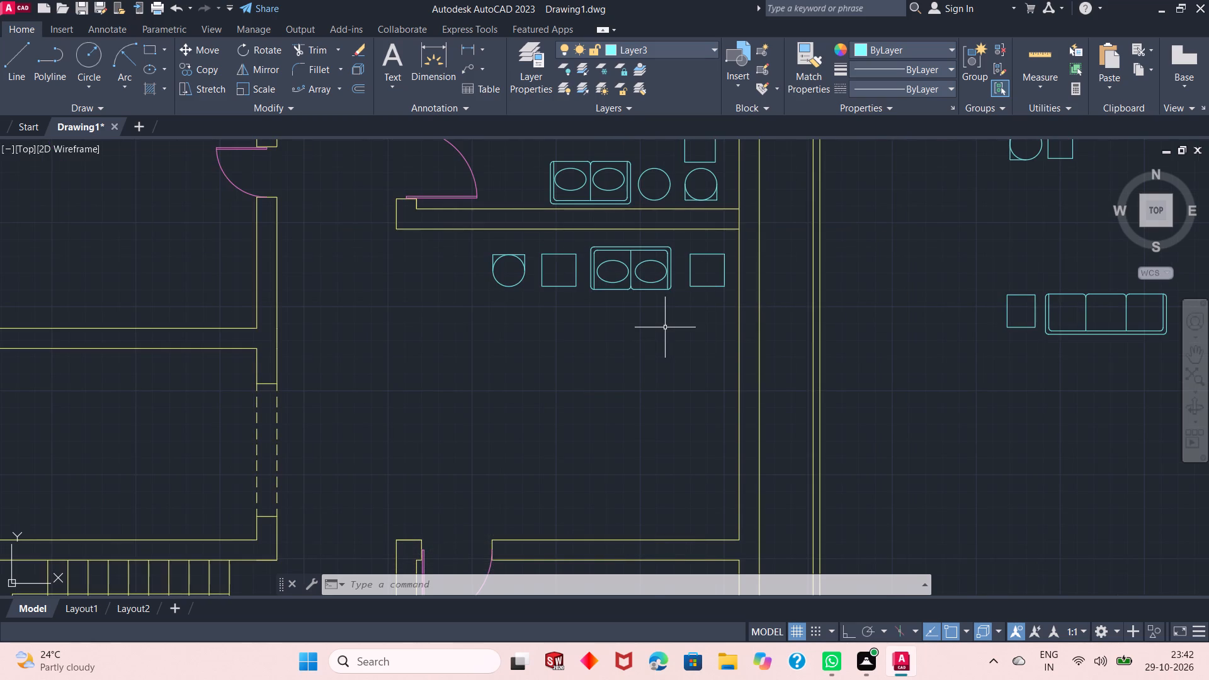
pyautogui.moveTo(988, 286); pyautogui.dragTo(919, 297)
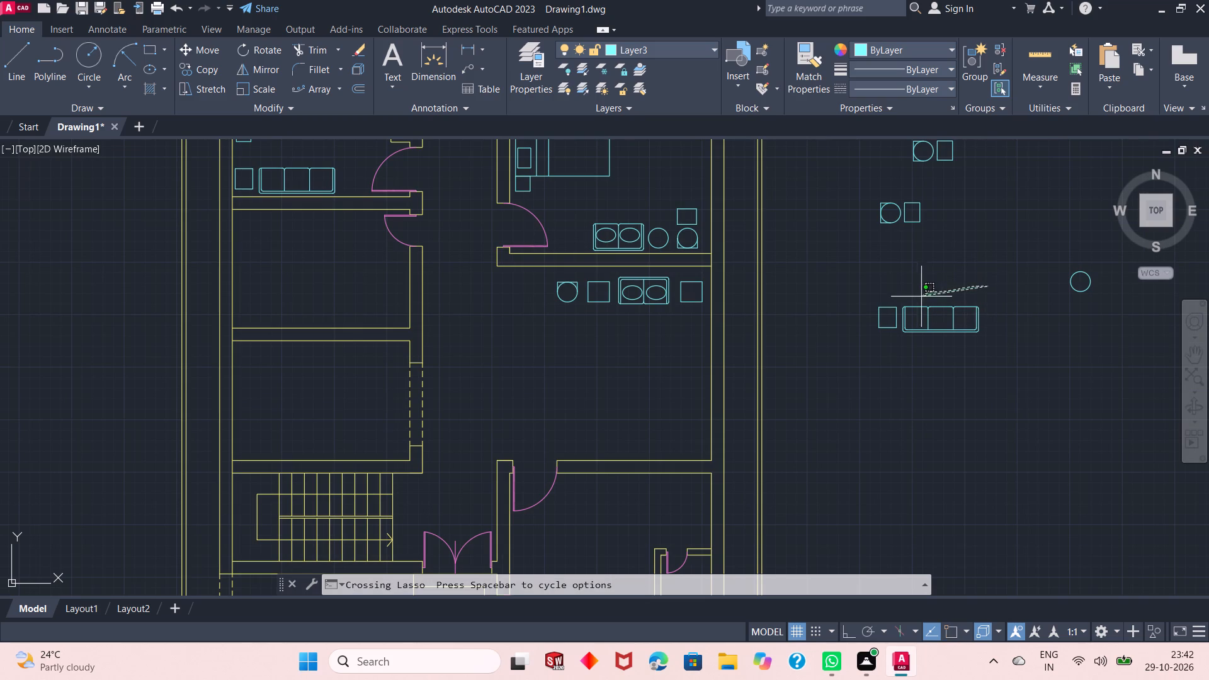
pyautogui.moveTo(919, 297); pyautogui.dragTo(937, 292)
pyautogui.click(937, 292)
pyautogui.click(983, 292)
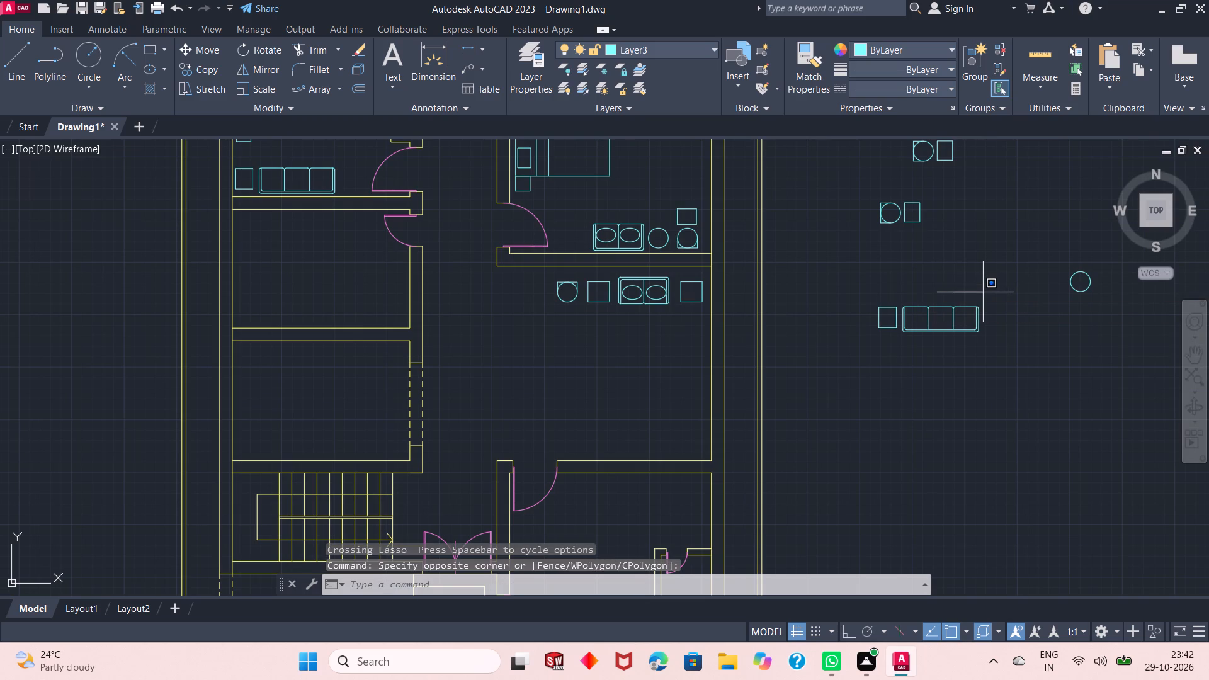
pyautogui.click(983, 292)
pyautogui.click(985, 292)
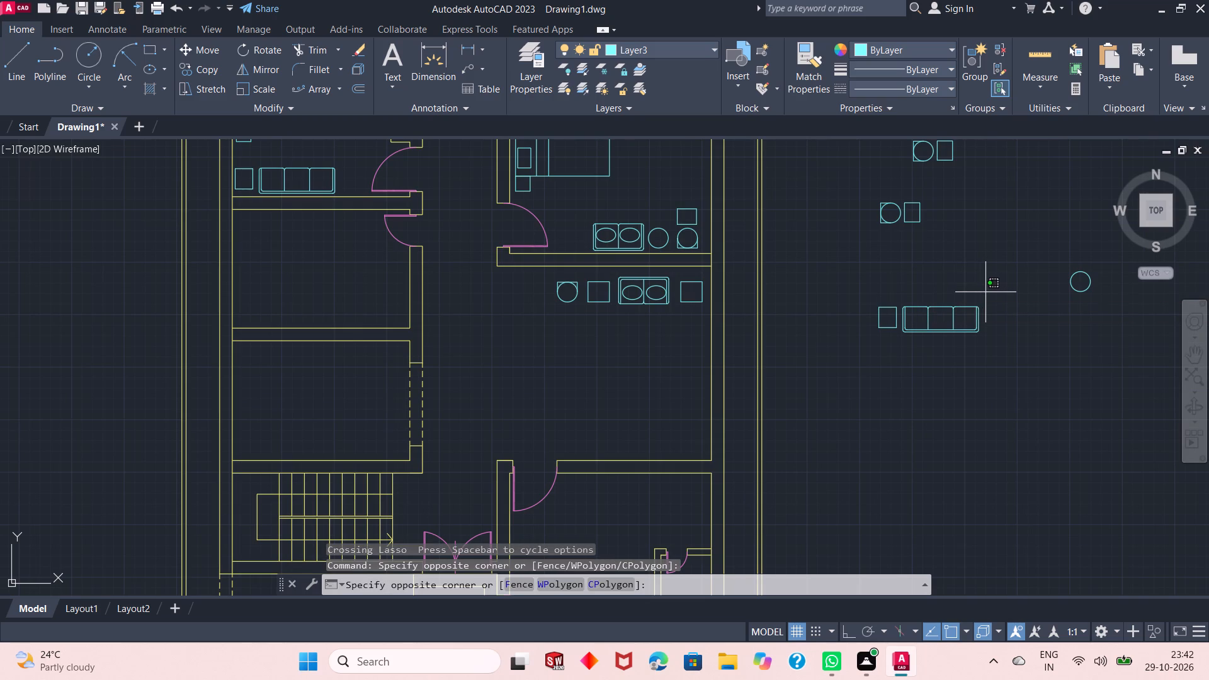
pyautogui.click(900, 353)
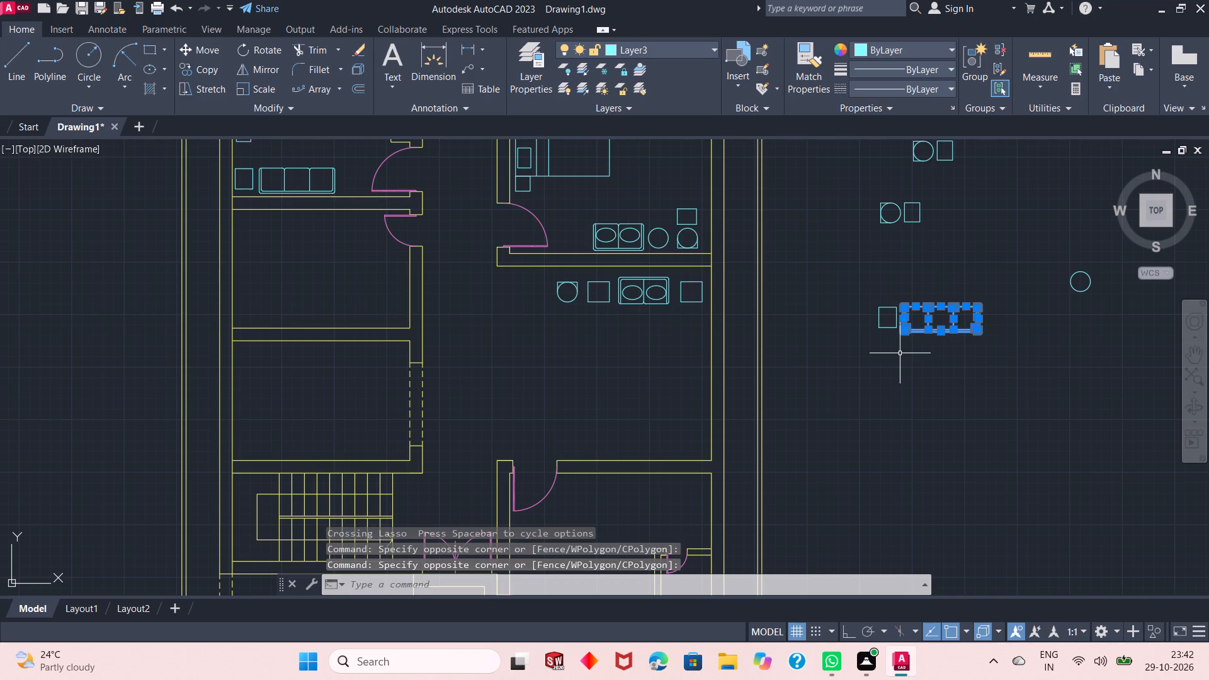
pyautogui.click(268, 57)
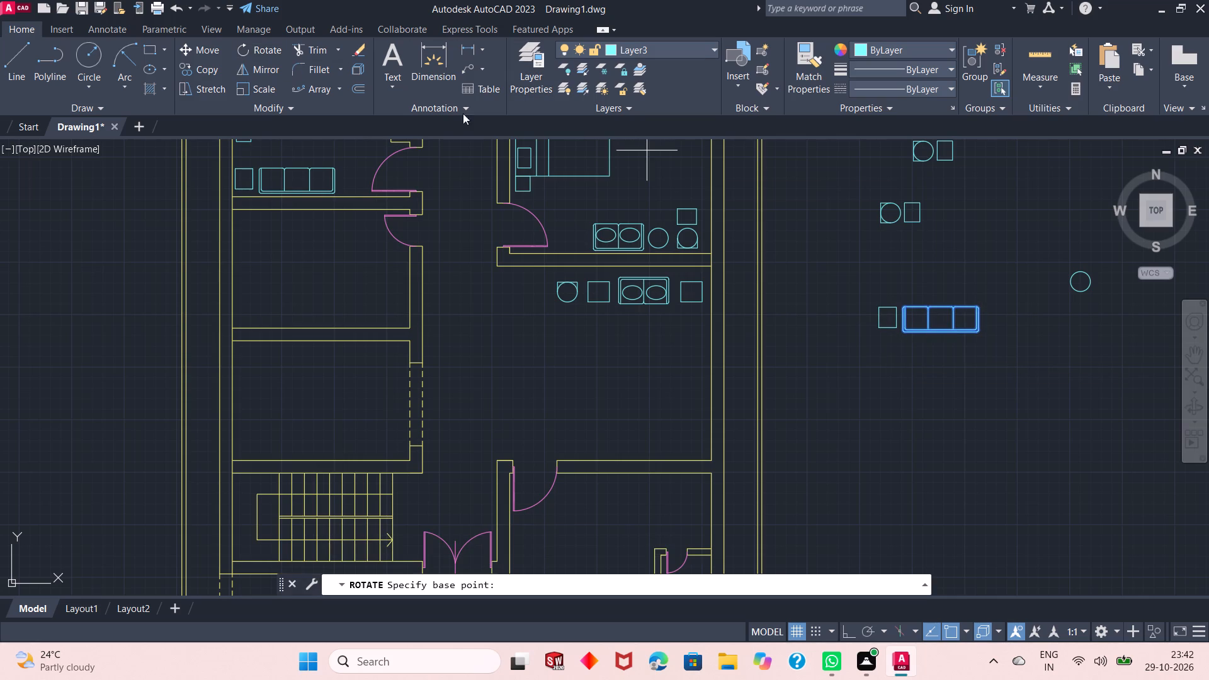
pyautogui.moveTo(975, 307); pyautogui.dragTo(958, 293)
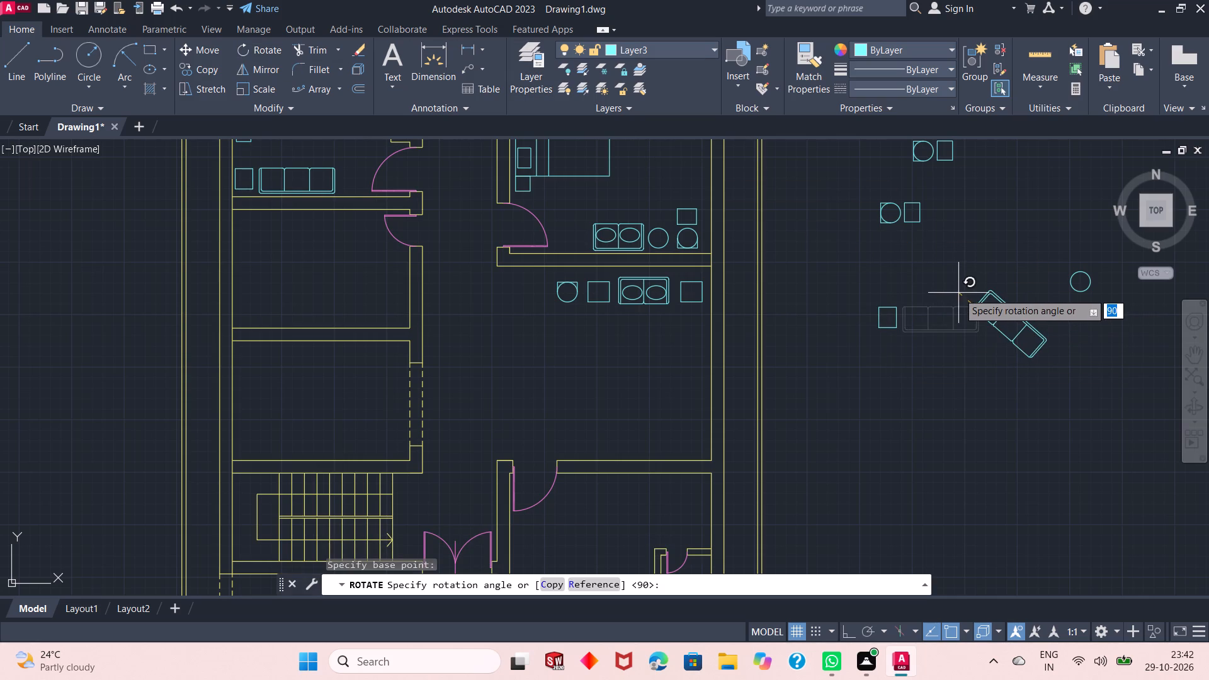
pyautogui.moveTo(958, 293); pyautogui.dragTo(975, 247)
pyautogui.click(975, 247)
# Move the rotated three-seat sofa into the hall, along the east wall just south of the eastern side table.
pyautogui.click(1024, 296)
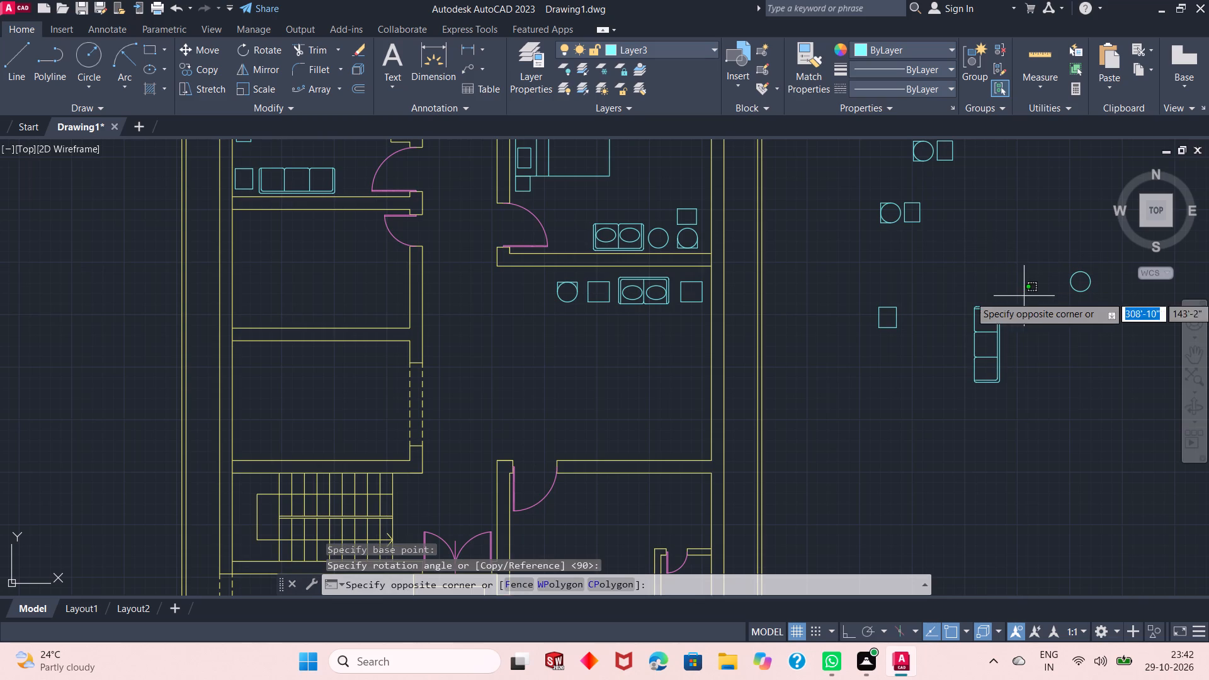
pyautogui.click(931, 416)
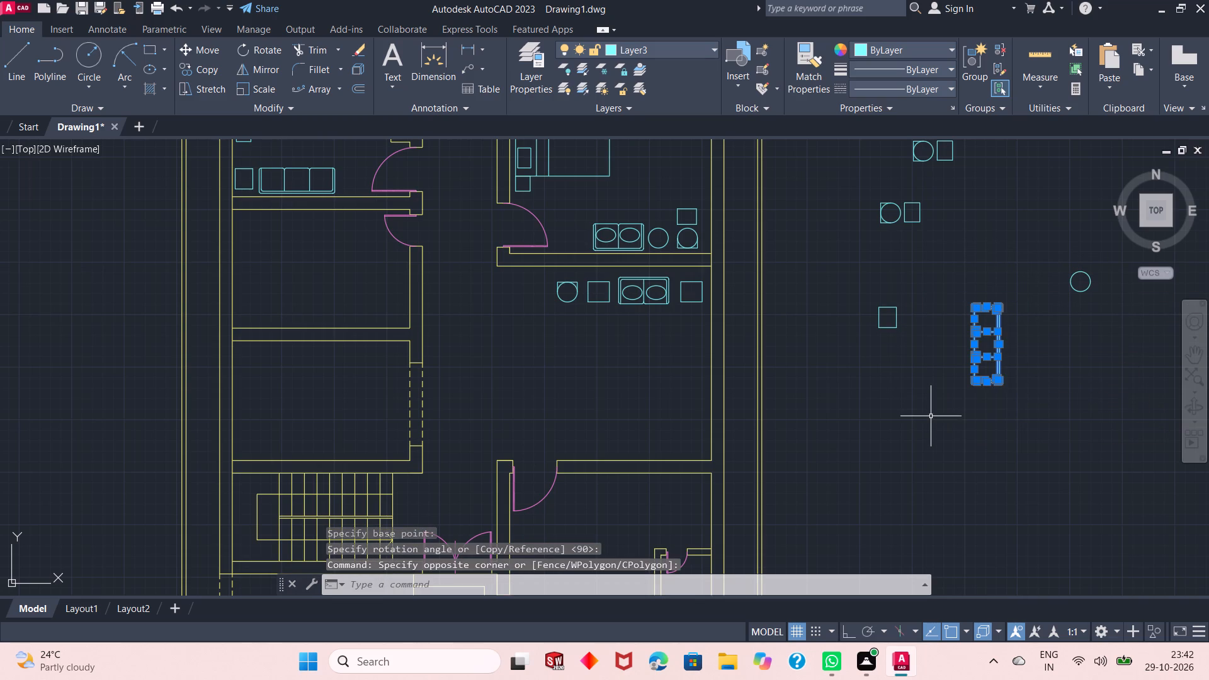
pyautogui.write('m')
pyautogui.press('space')
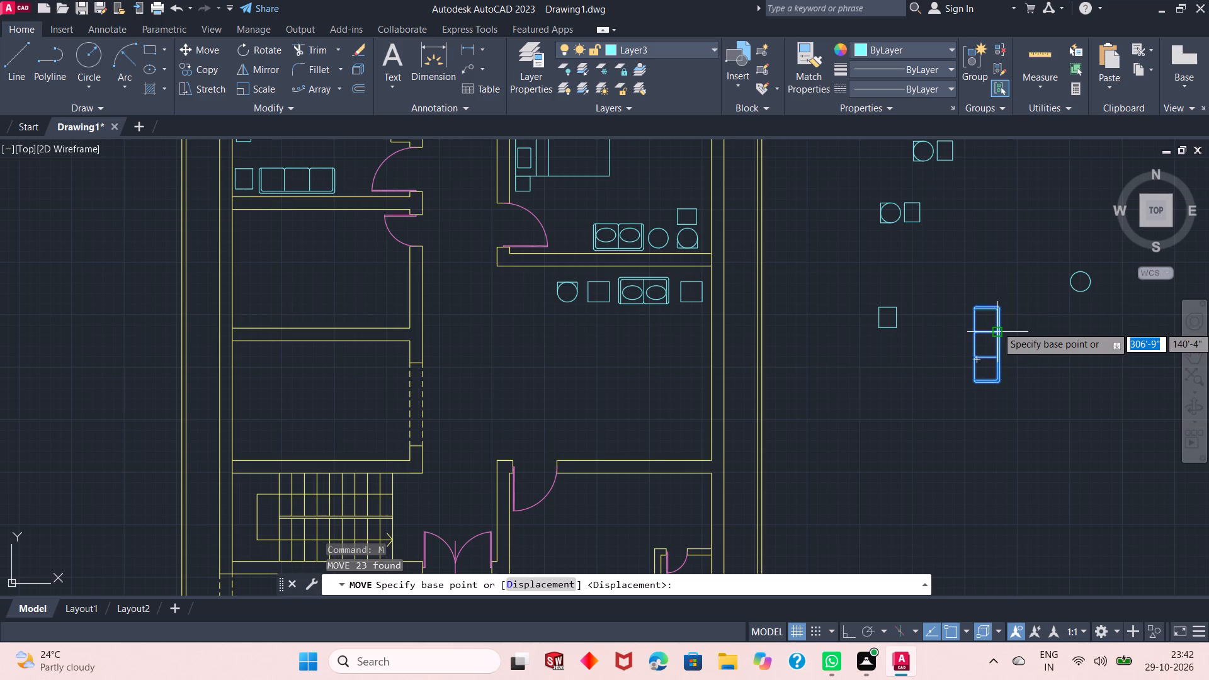
pyautogui.moveTo(999, 315); pyautogui.dragTo(790, 353)
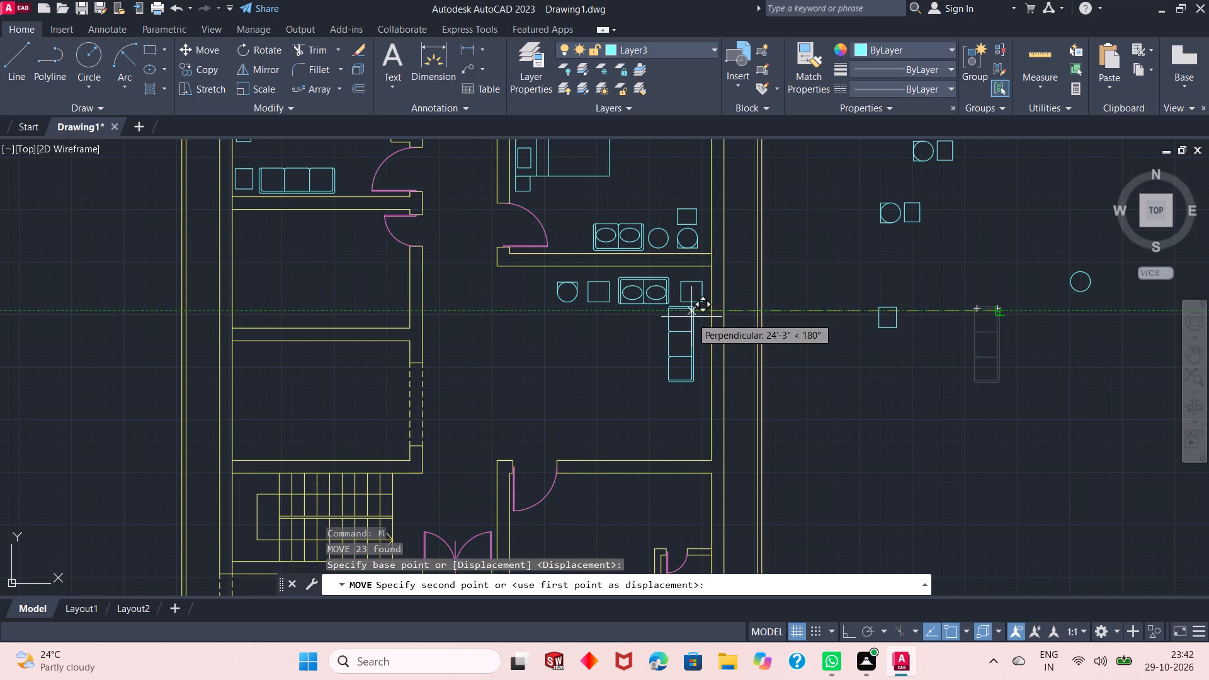
pyautogui.keyDown('ctrl'); pyautogui.scroll(2, 691, 317); pyautogui.keyUp('ctrl')
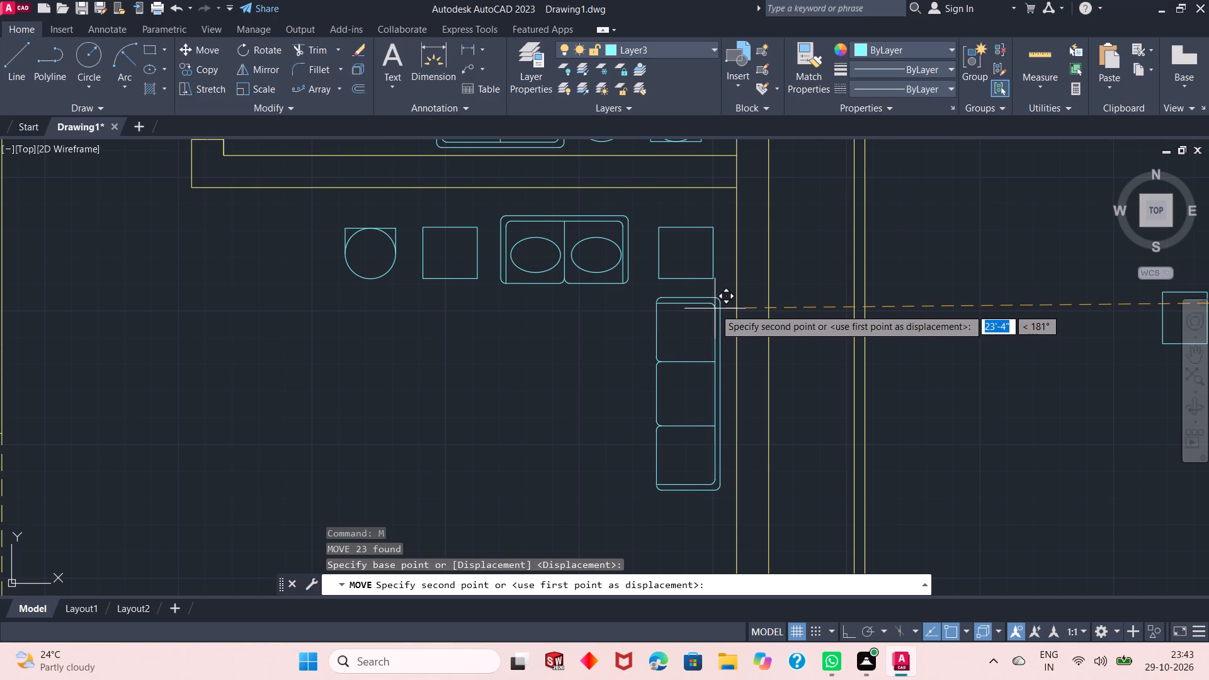
pyautogui.click(718, 309)
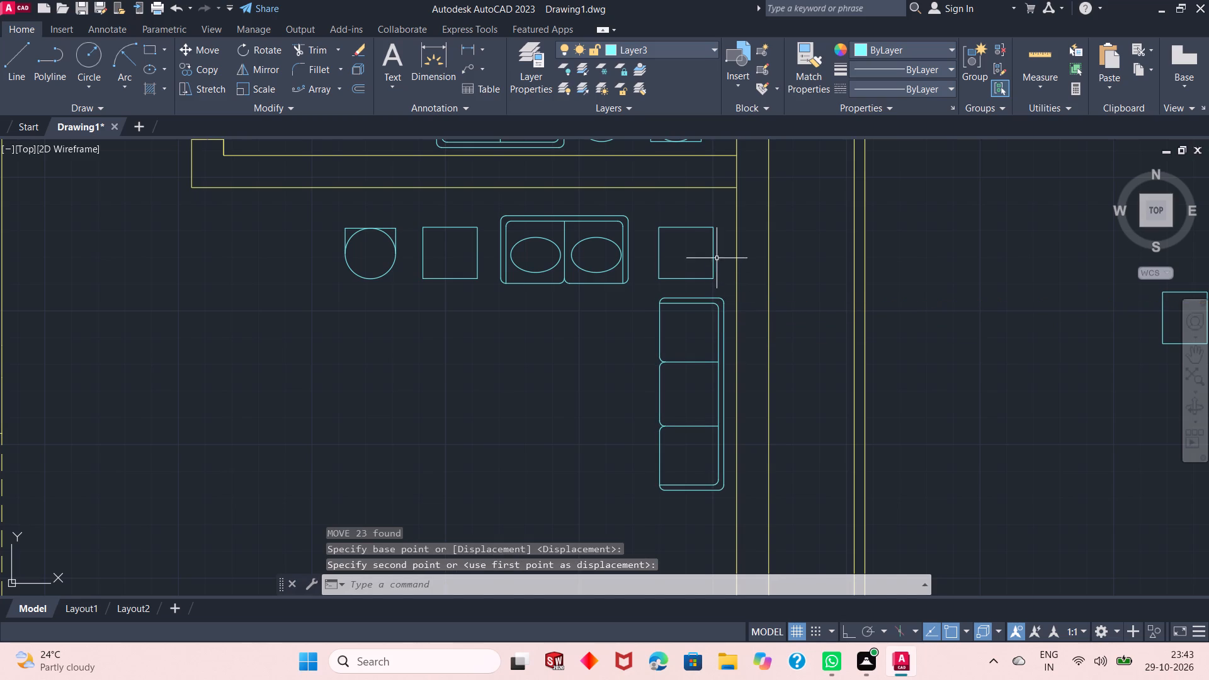
# Copy the hall's eastern side table about 8'-11" due south, just beyond the three-seat sofa's south end.
pyautogui.keyDown('ctrl'); pyautogui.scroll(-1, 713, 248); pyautogui.keyUp('ctrl')
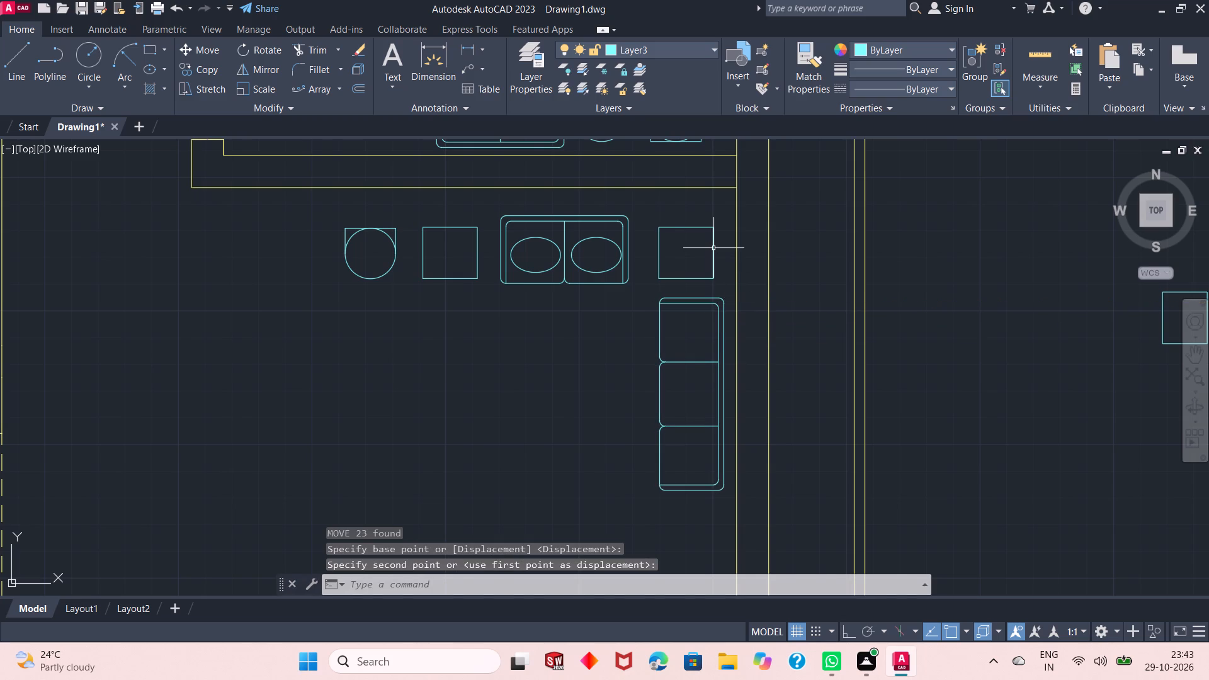
pyautogui.click(715, 247)
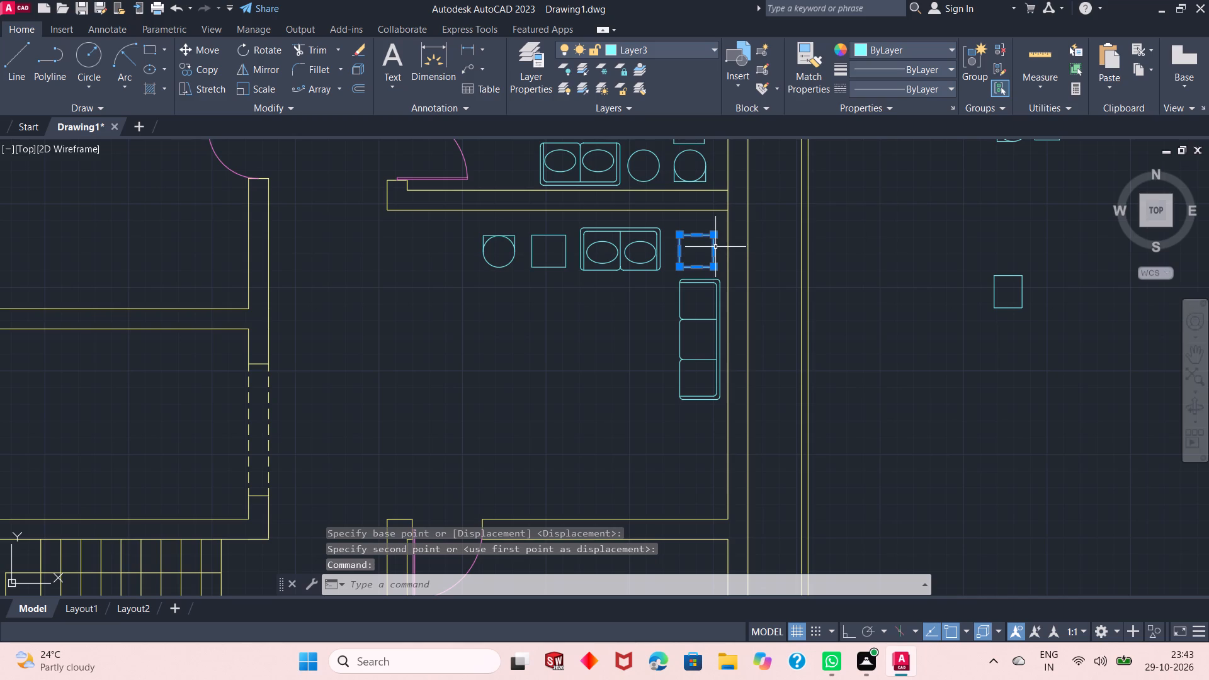
pyautogui.write('co')
pyautogui.press('Return')
pyautogui.moveTo(713, 249); pyautogui.dragTo(702, 450)
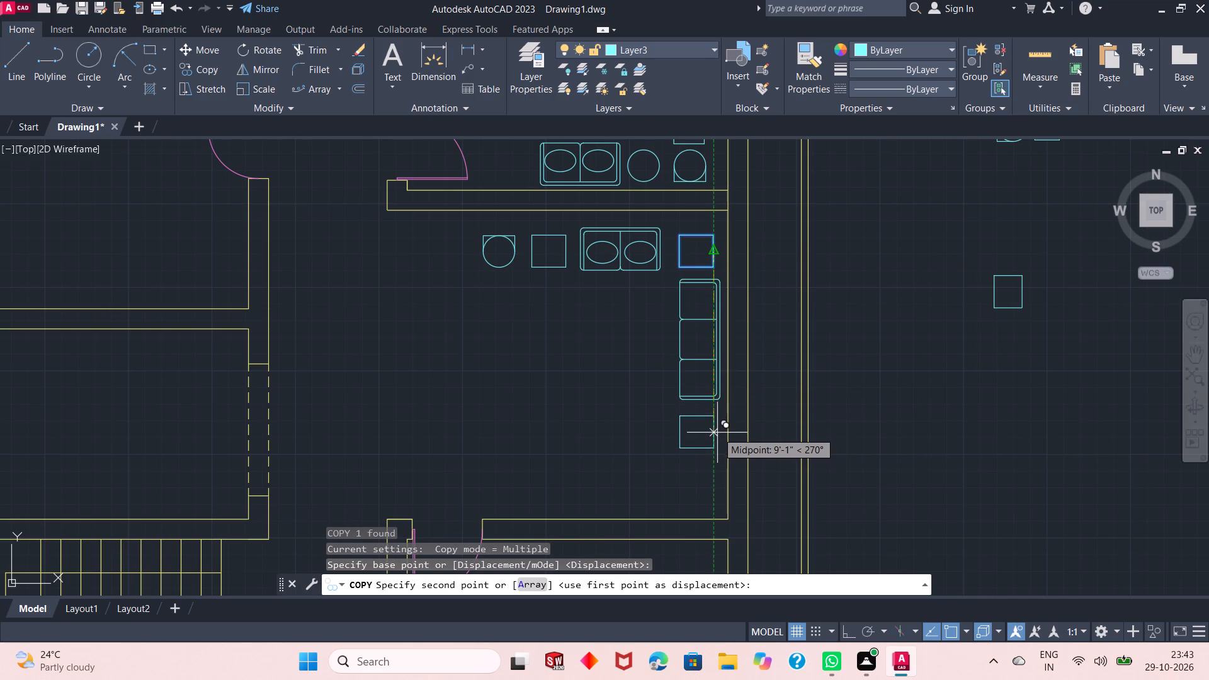
pyautogui.click(718, 430)
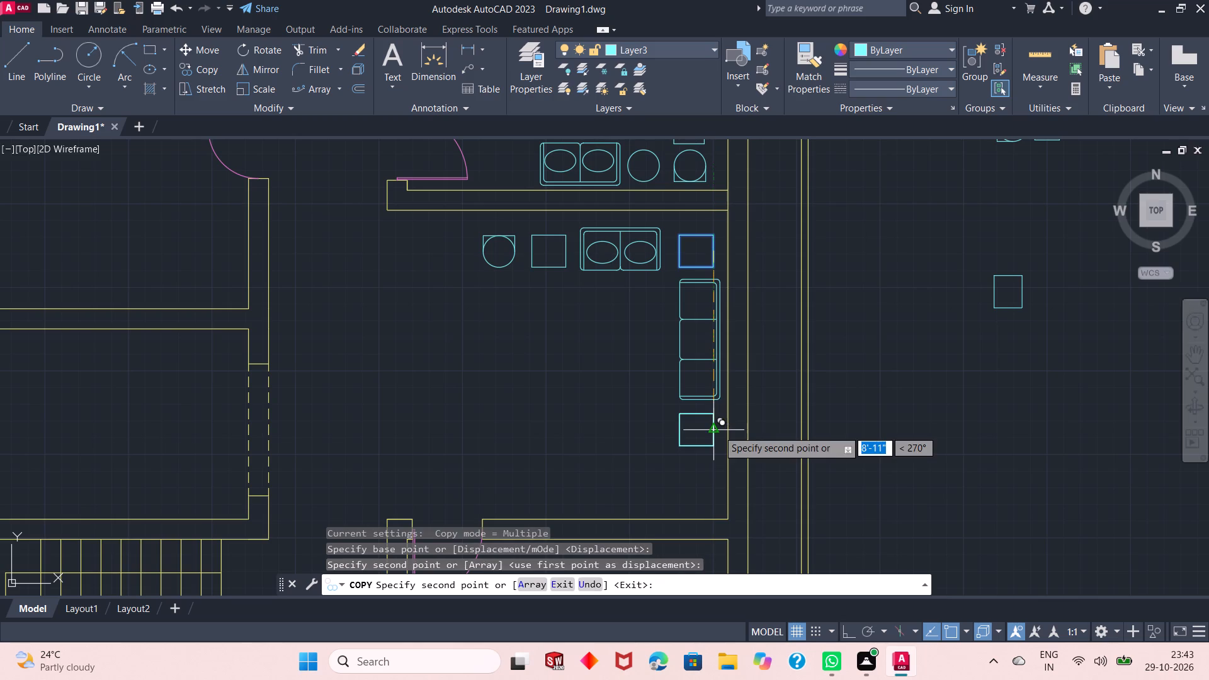
pyautogui.press('Return')
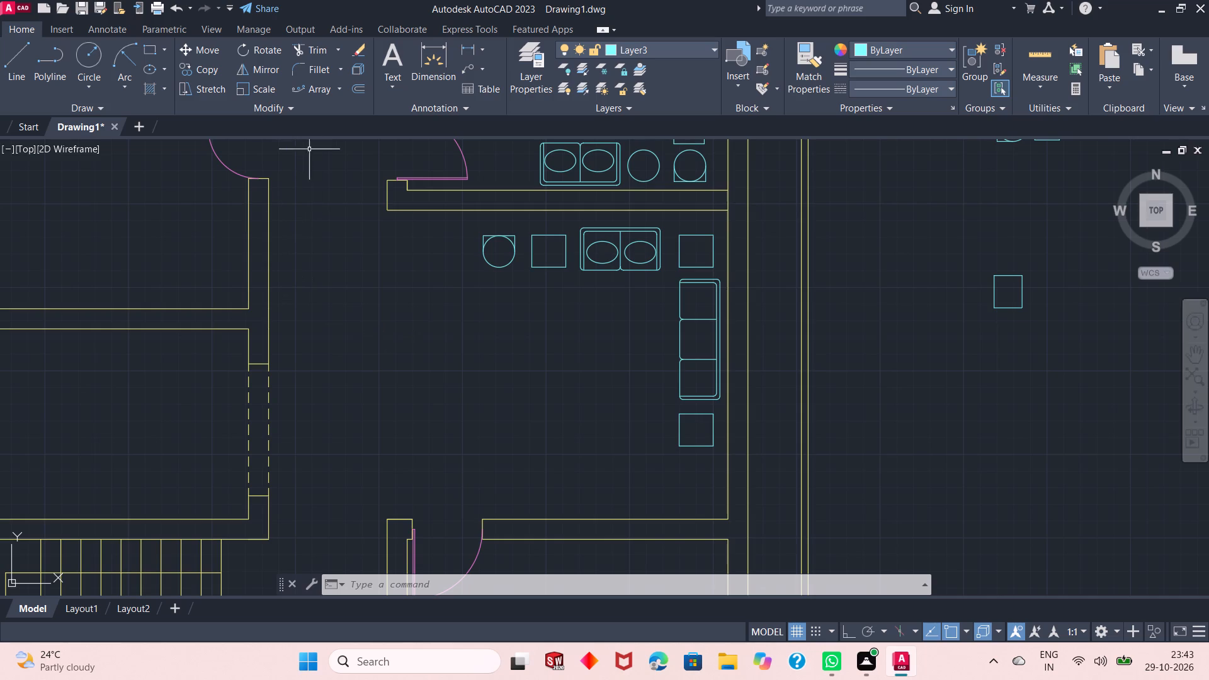
# Draw an upright coffee-table rectangle in the hall, west of the three-seat sofa and south of the two-seat sofa.
pyautogui.click(148, 57)
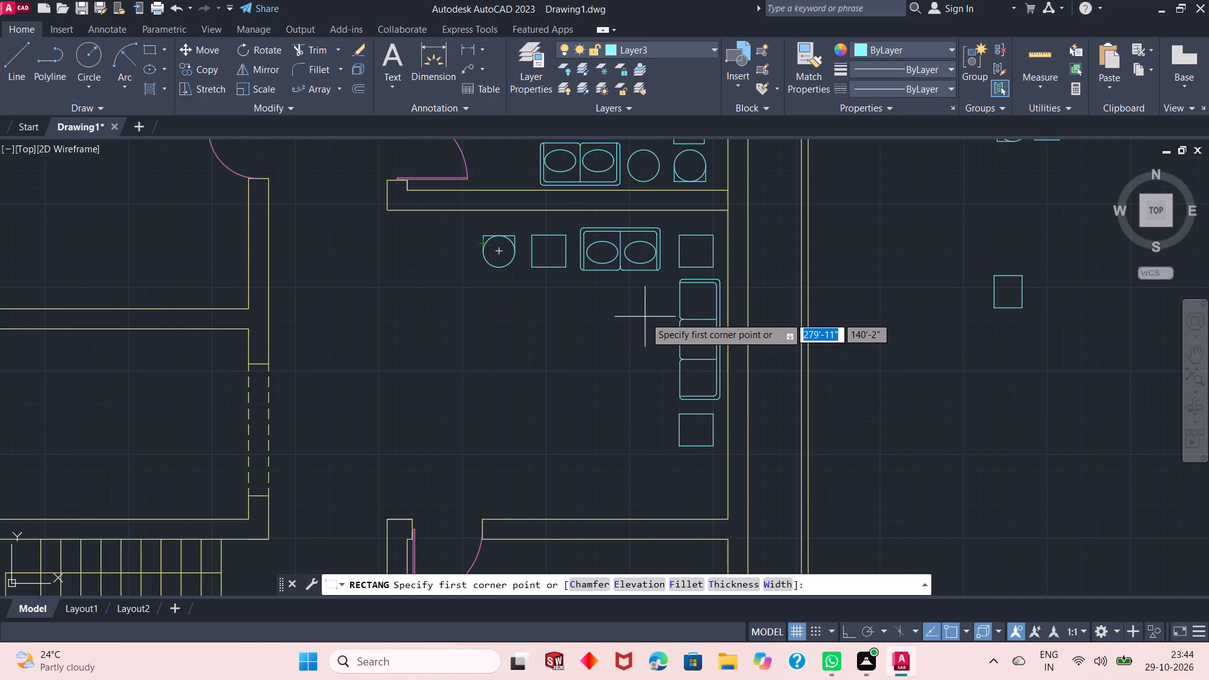
pyautogui.moveTo(637, 314); pyautogui.dragTo(621, 327)
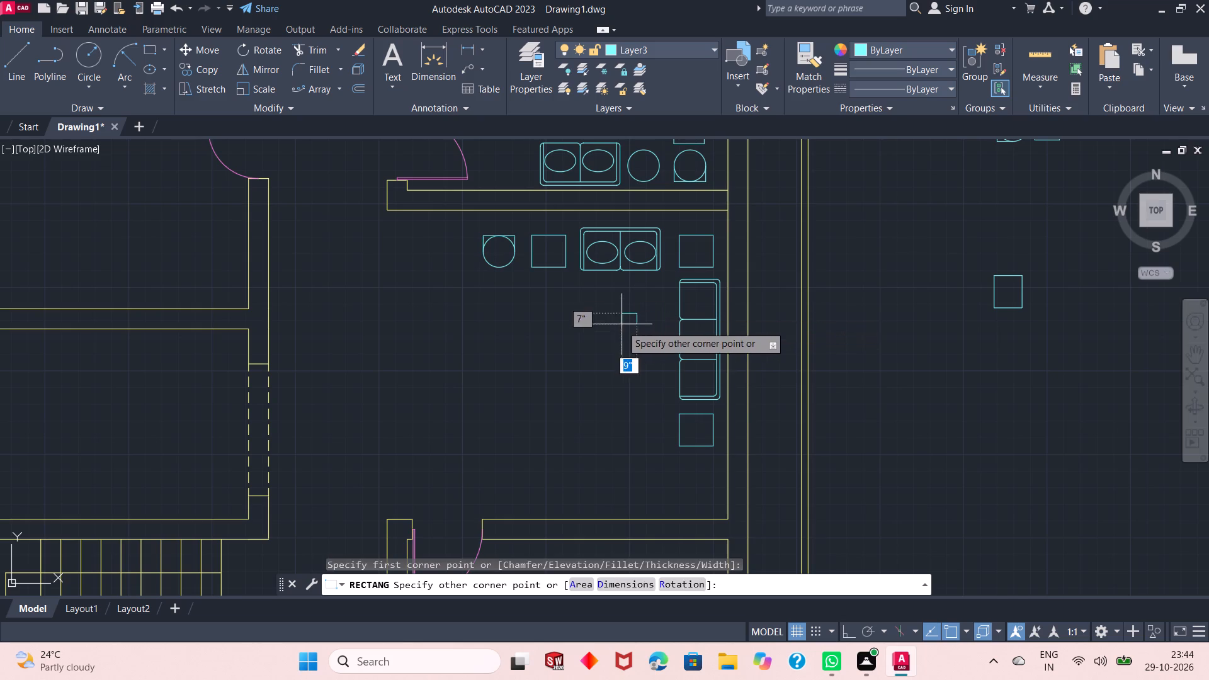
pyautogui.moveTo(621, 327); pyautogui.dragTo(602, 387)
pyautogui.click(602, 387)
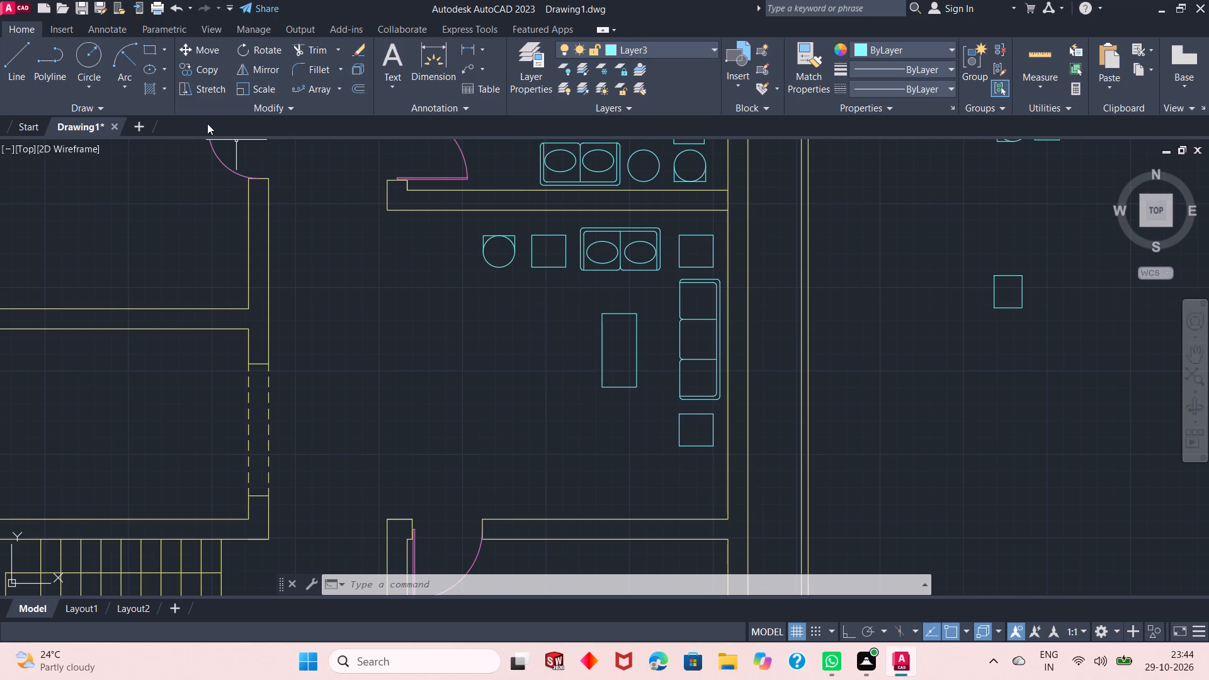
# With ortho on, draw two aligned horizontal lines about 2'-4" long and 1'-8" apart, west of the hall's coffee table.
pyautogui.click(14, 61)
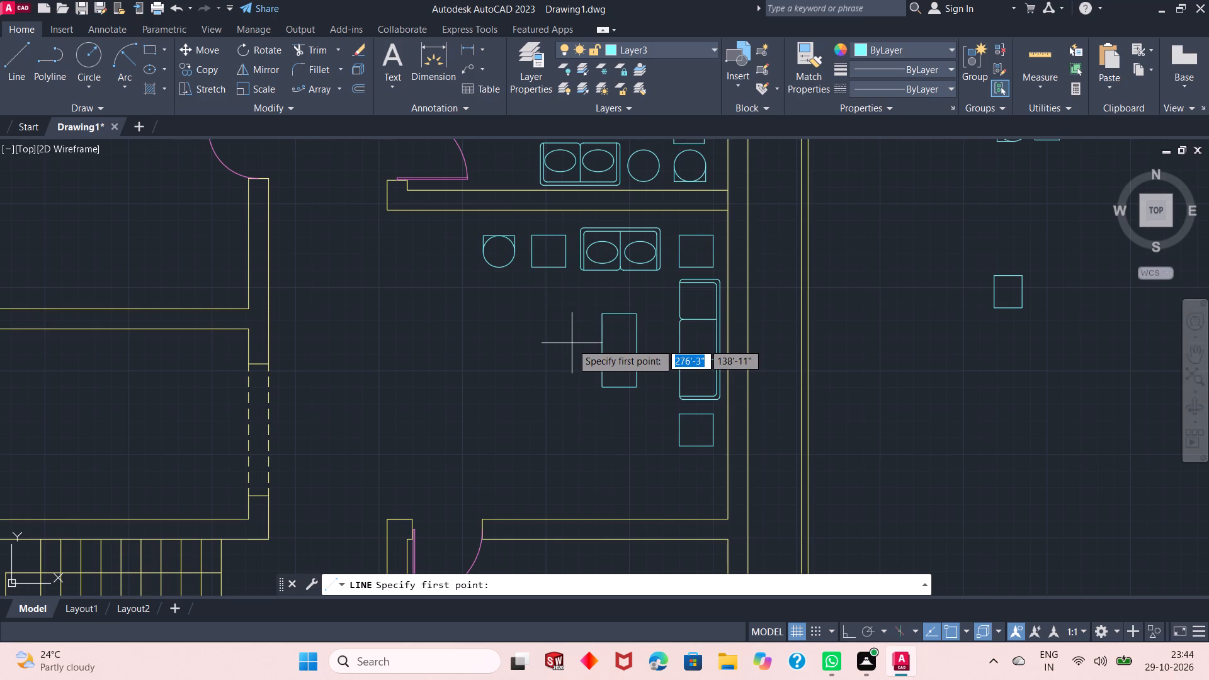
pyautogui.click(540, 337)
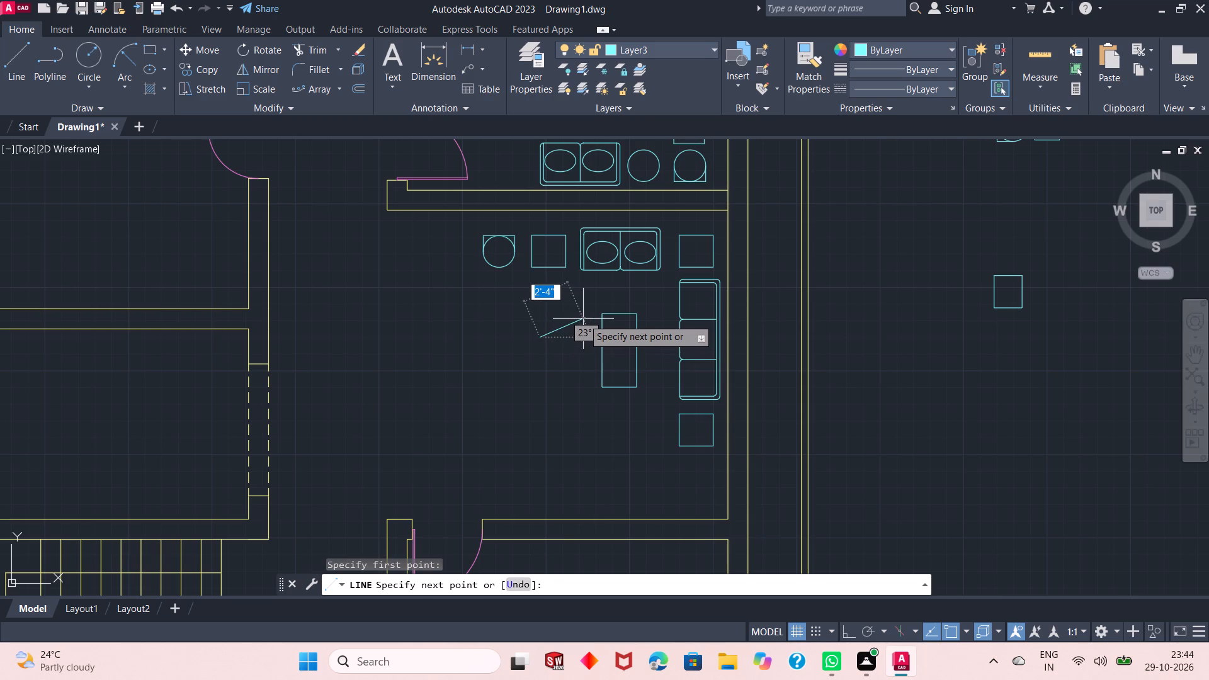
pyautogui.press('F8')
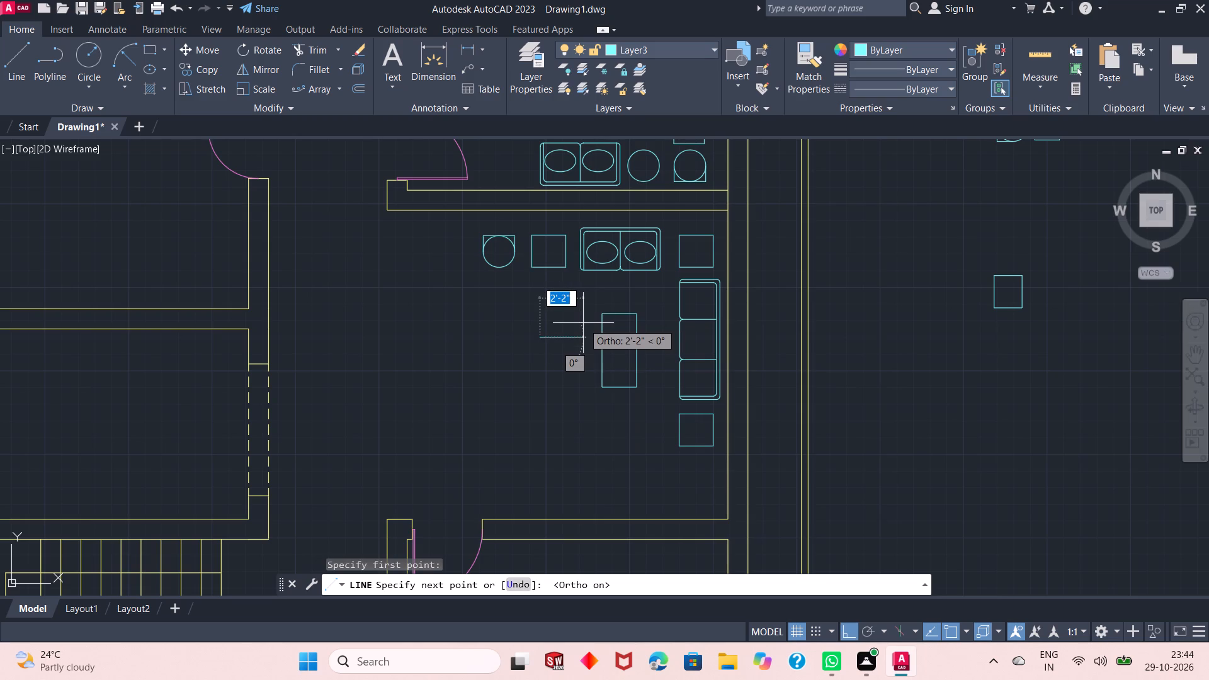
pyautogui.click(586, 326)
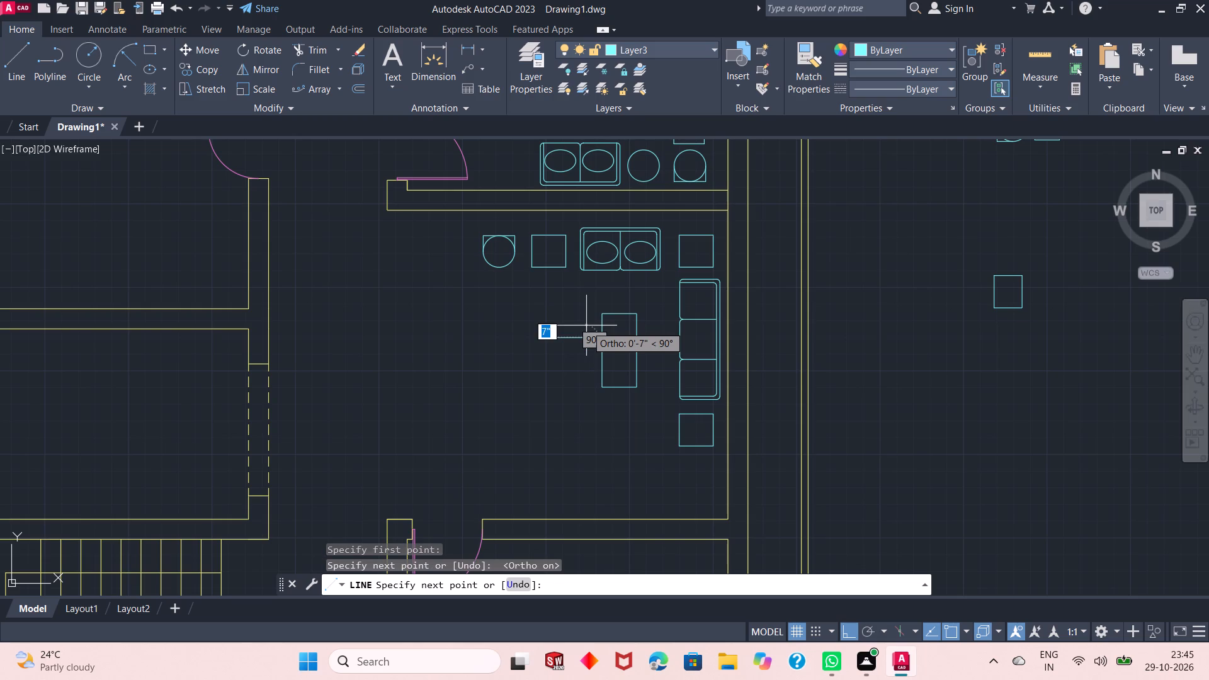
pyautogui.press('space')
pyautogui.press('space')
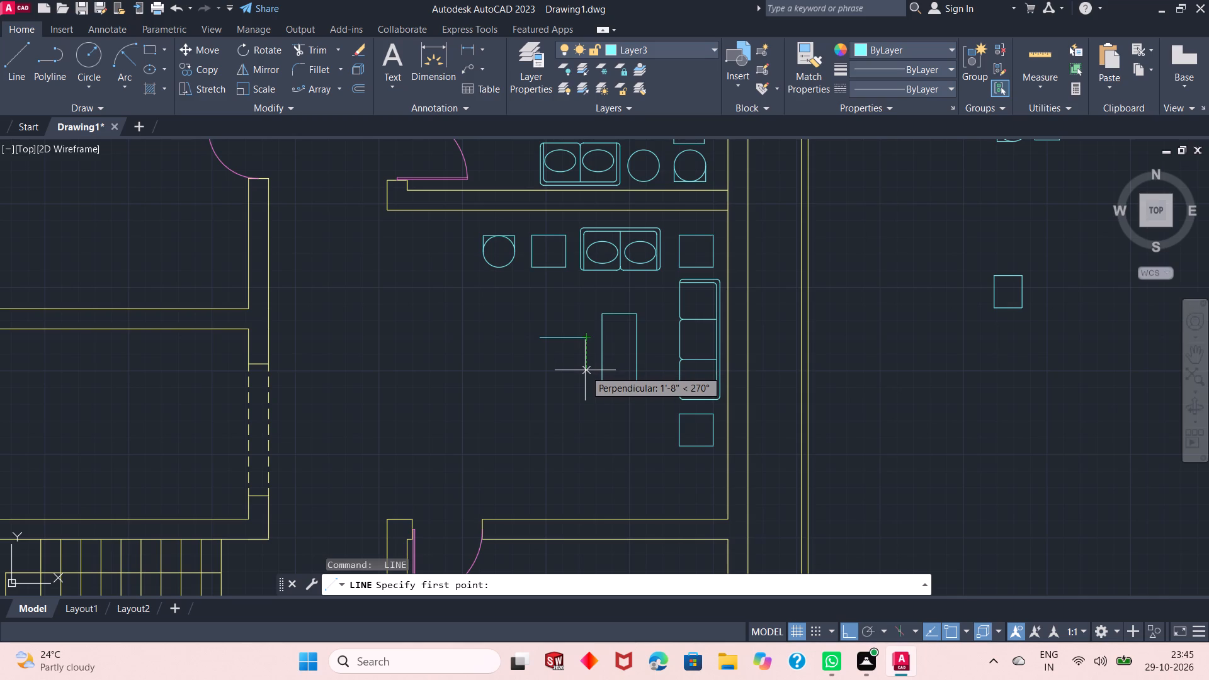
pyautogui.click(585, 370)
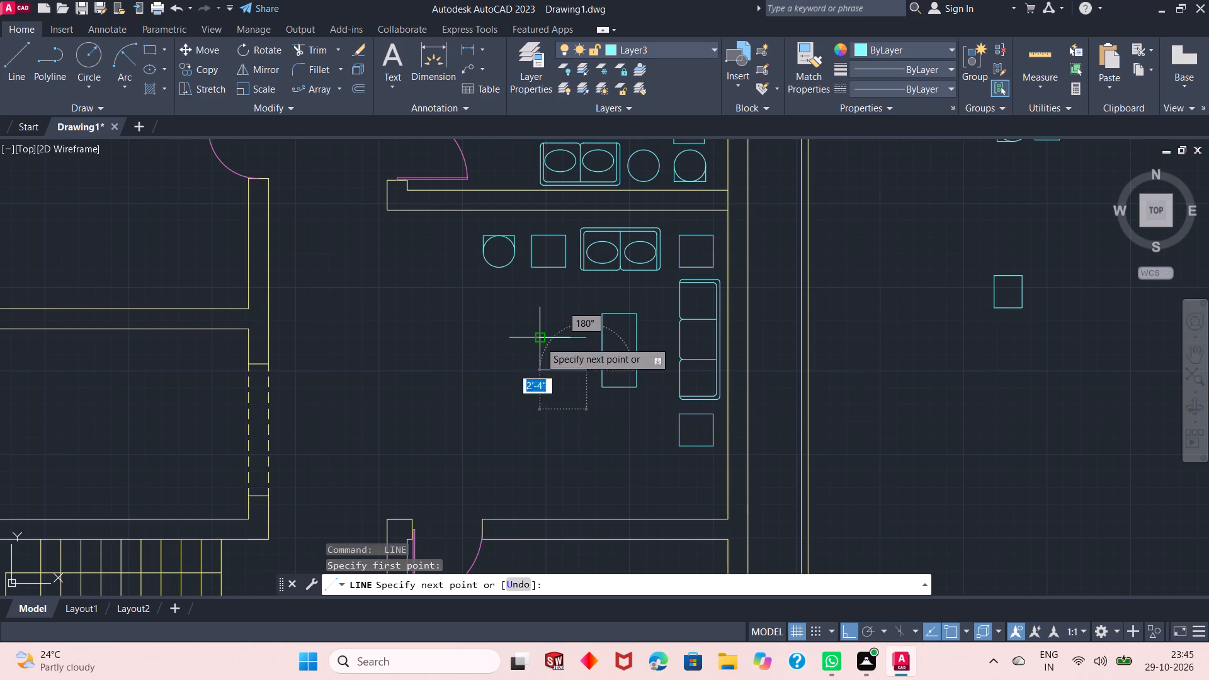
pyautogui.click(540, 368)
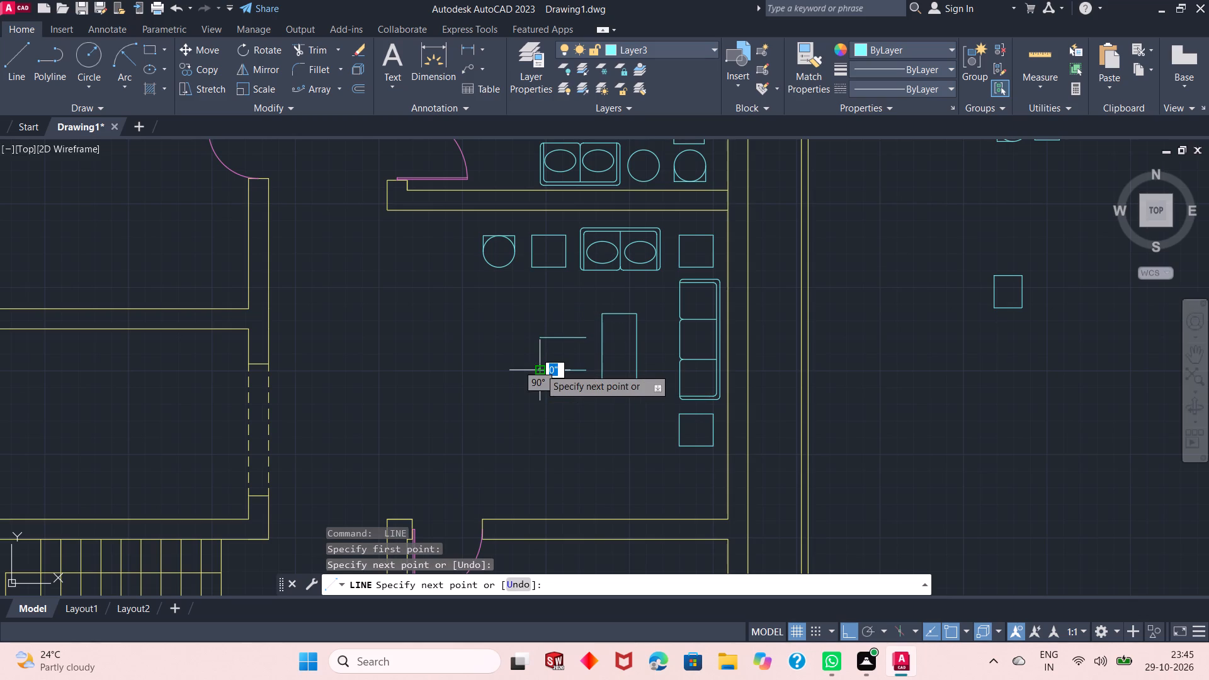
pyautogui.press('space')
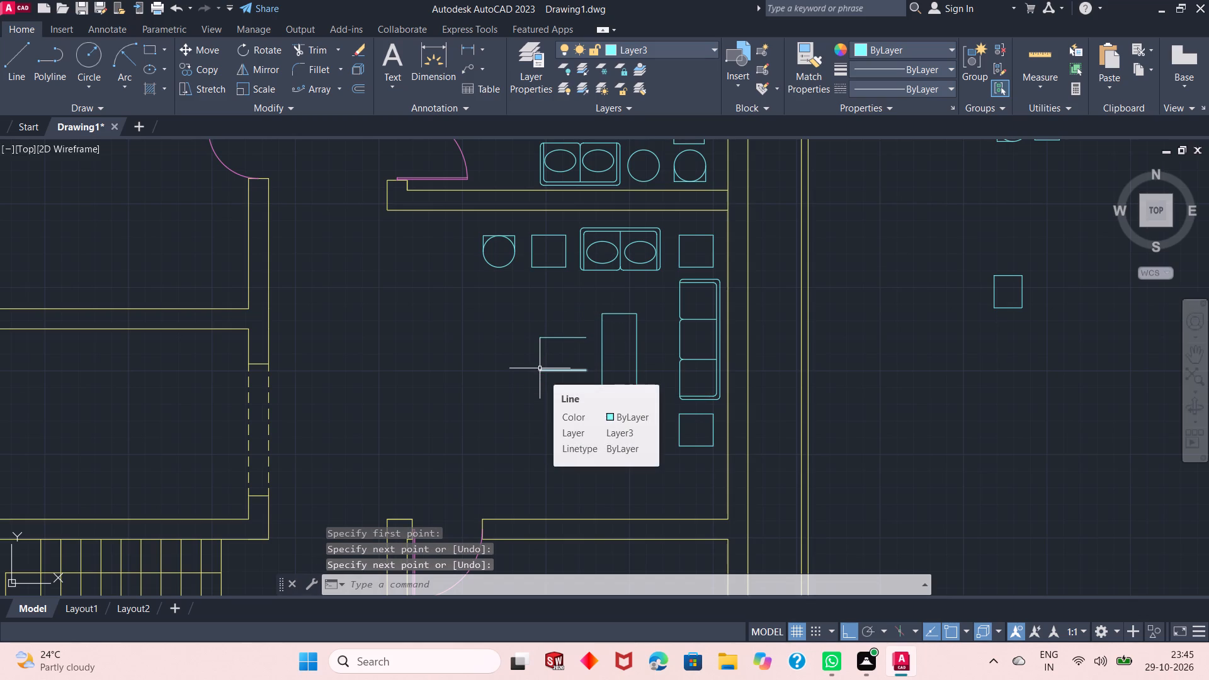
# Draw a vertical line about 4'-1" long through the midpoints of the two horizontal lines west of the hall's coffee table.
pyautogui.click(17, 67)
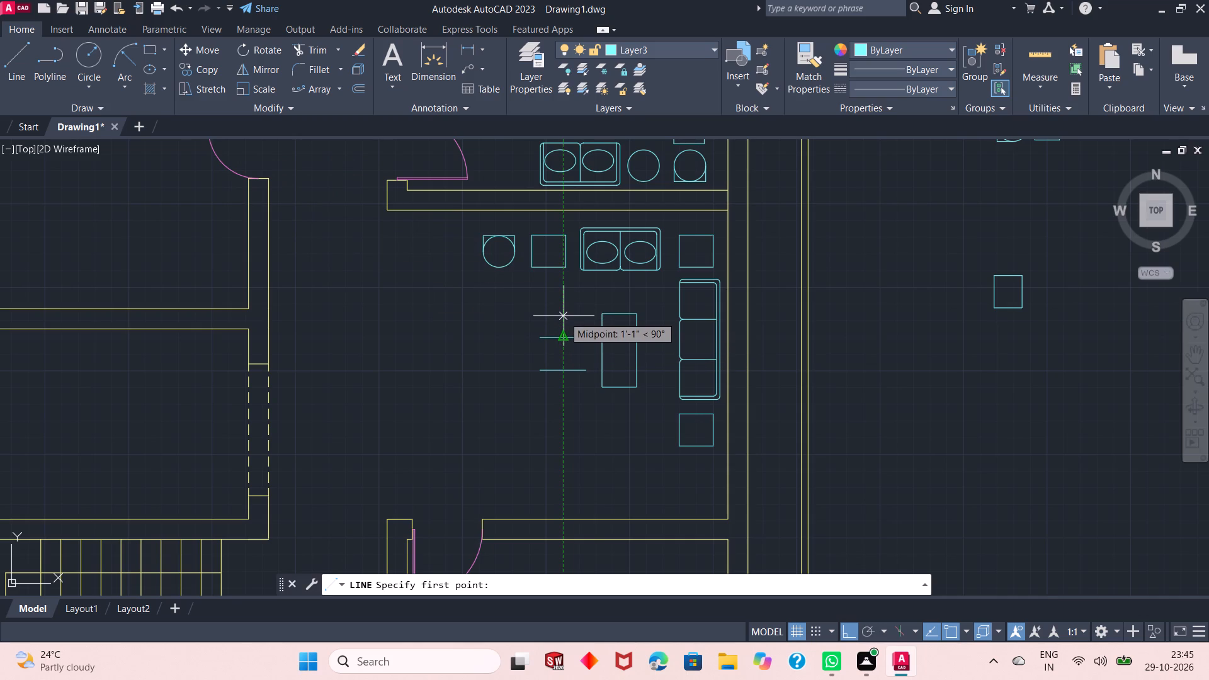
pyautogui.moveTo(564, 316); pyautogui.dragTo(567, 407)
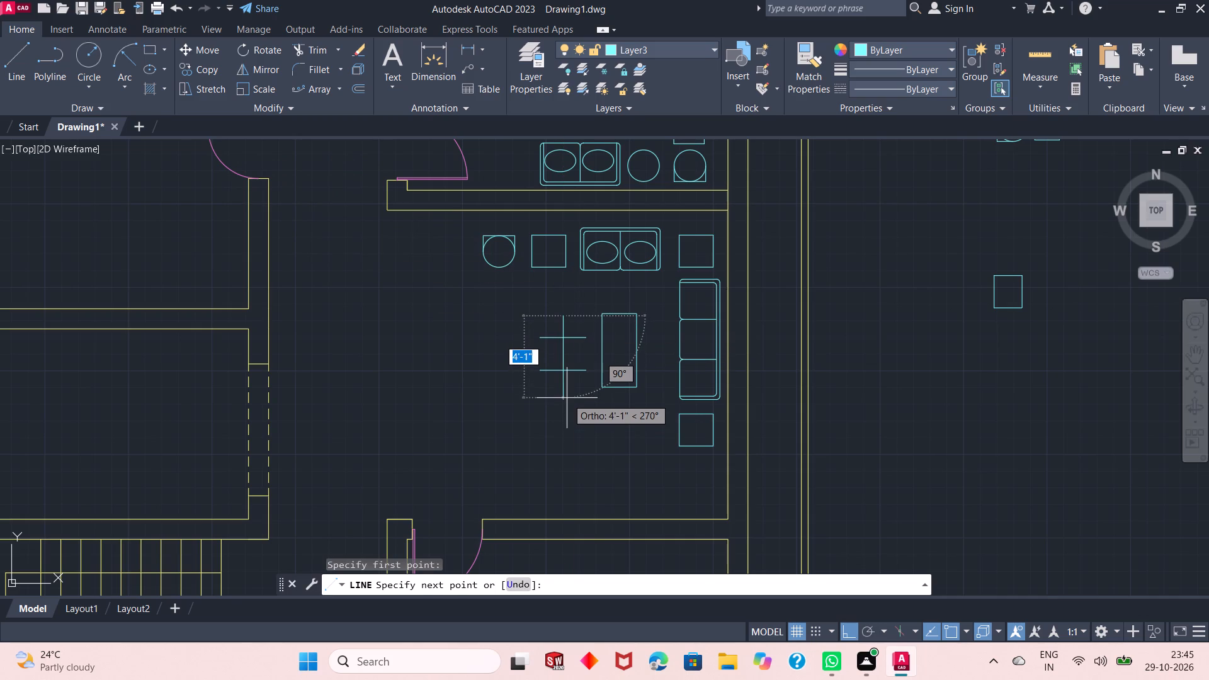
pyautogui.click(567, 396)
pyautogui.press('space')
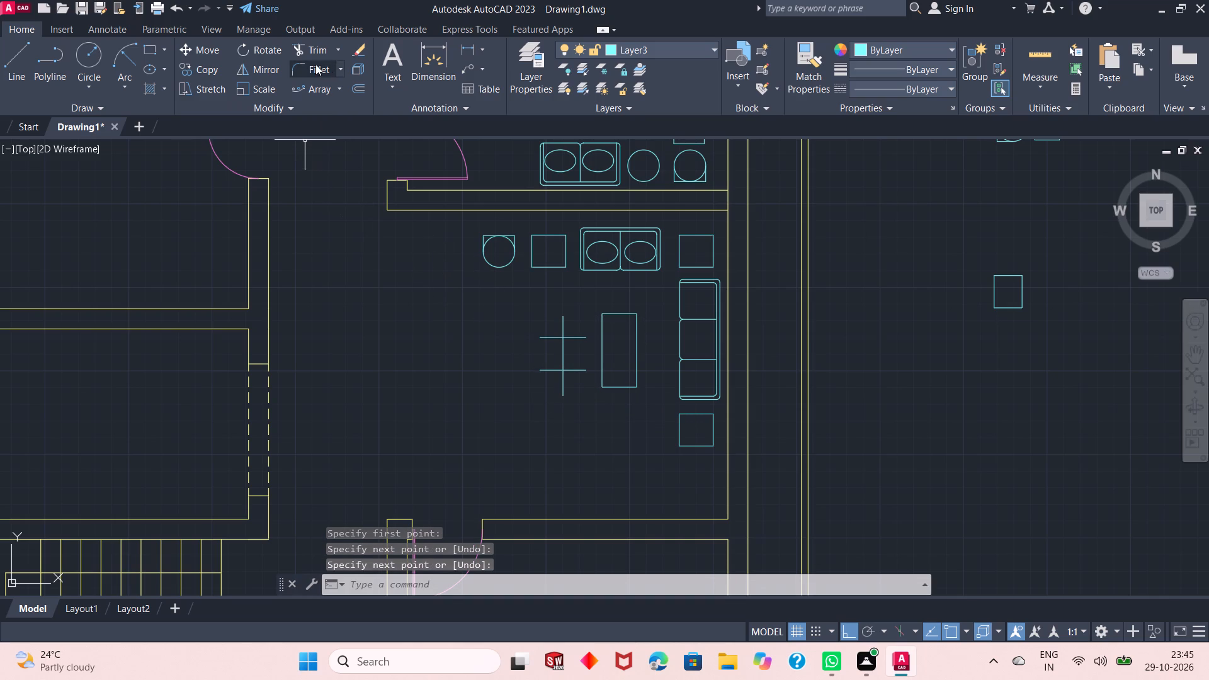
# Draw two slanted lines joining the upper horizontal line's ends to the top of the vertical line, forming a peak.
pyautogui.press('space')
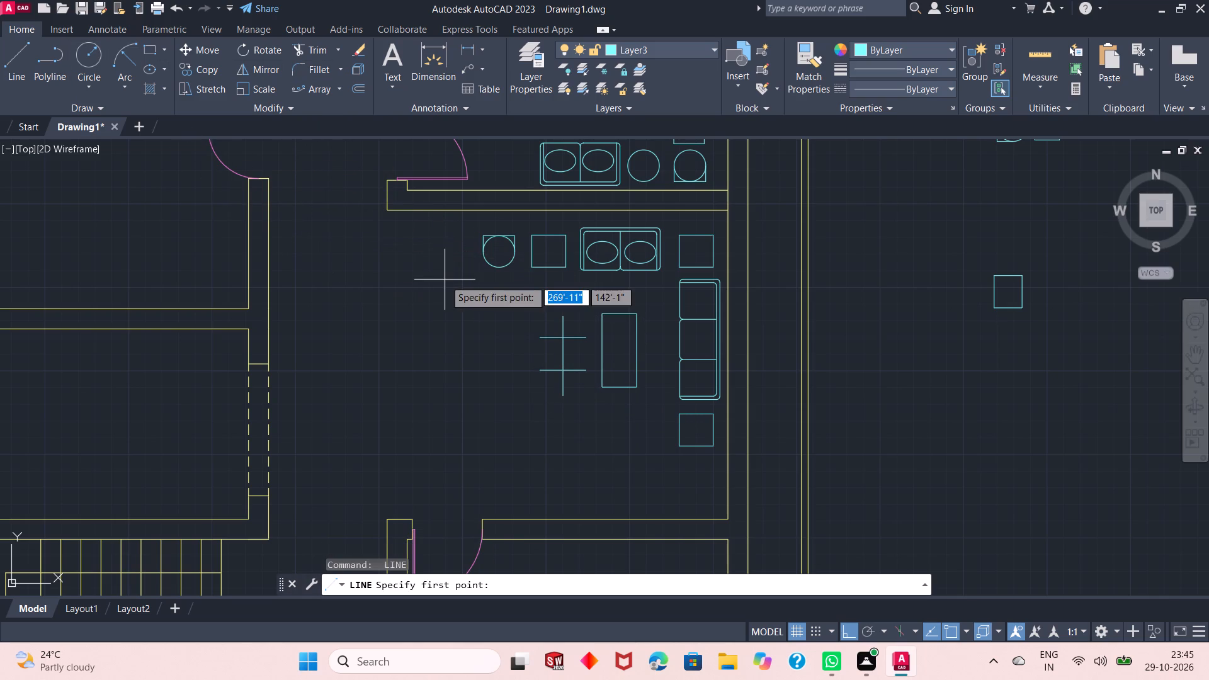
pyautogui.moveTo(543, 338); pyautogui.dragTo(567, 313)
pyautogui.click(567, 313)
pyautogui.click(586, 339)
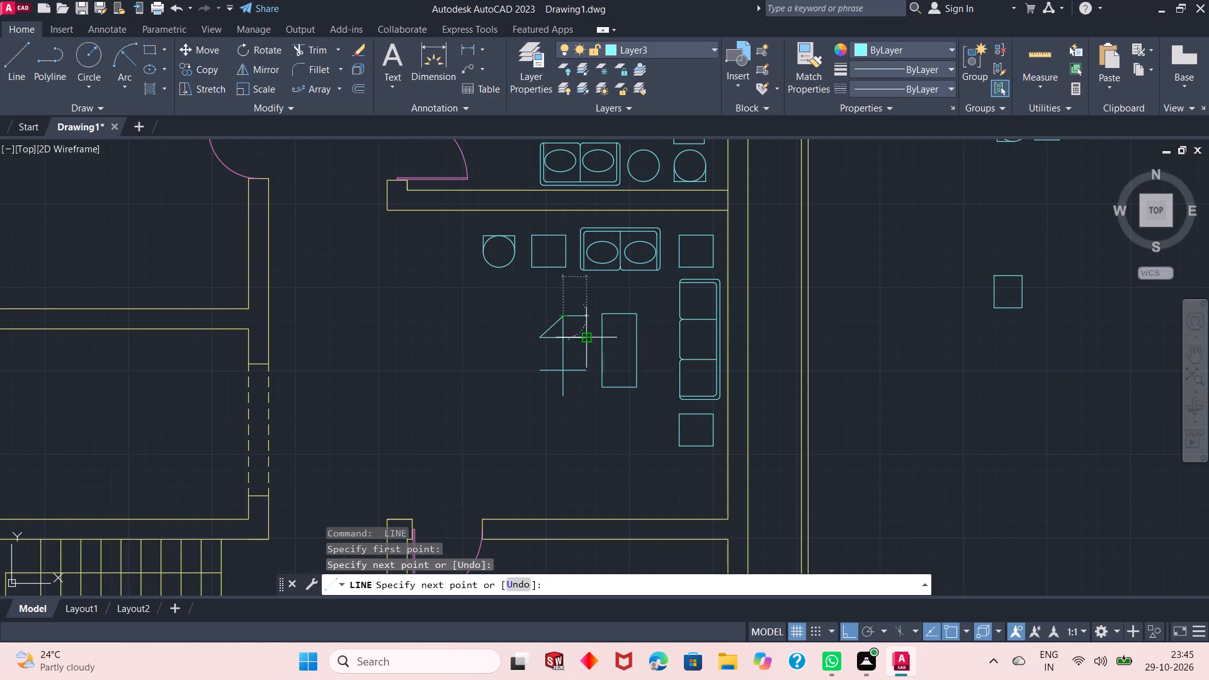
pyautogui.press('space')
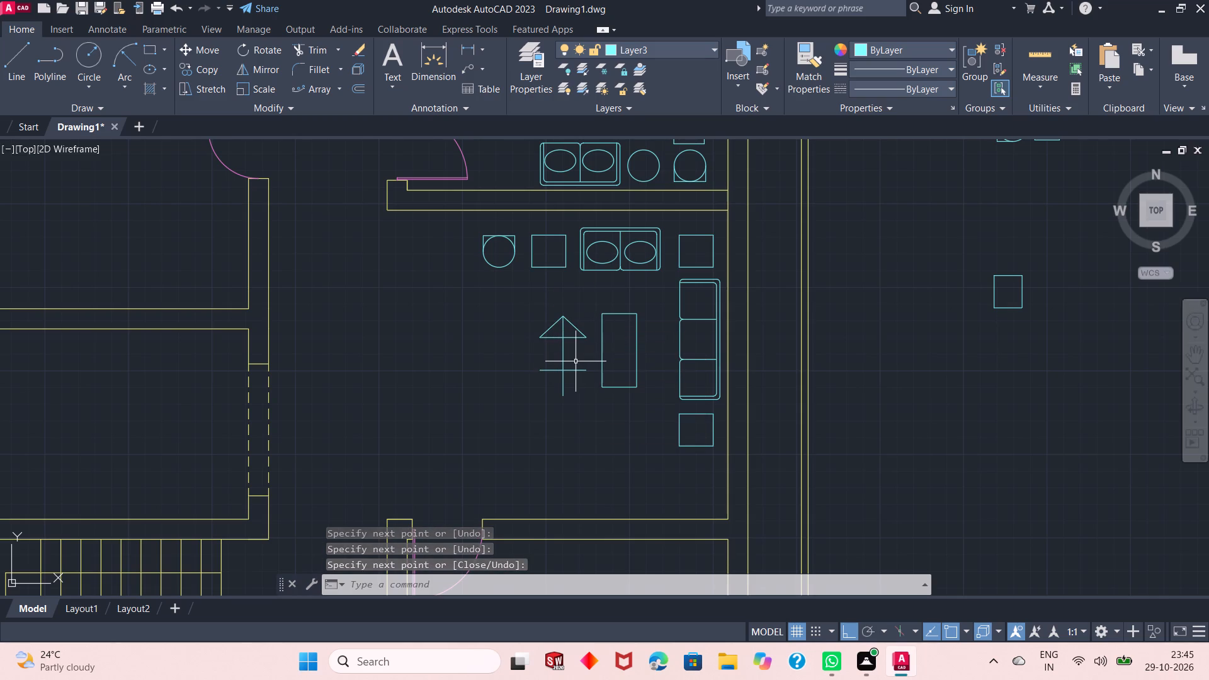
# Draw two slanted lines joining the lower horizontal line's ends to the bottom of the vertical line, forming an inverted peak.
pyautogui.press('space')
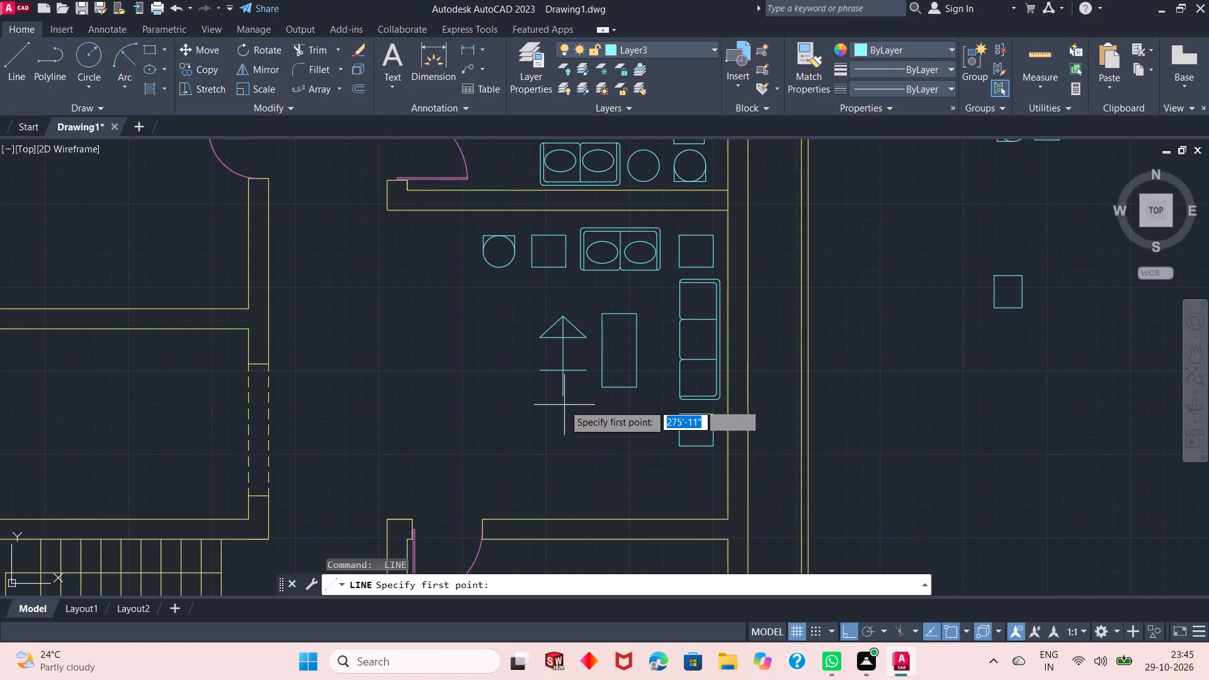
pyautogui.moveTo(562, 397); pyautogui.dragTo(543, 368)
pyautogui.click(543, 368)
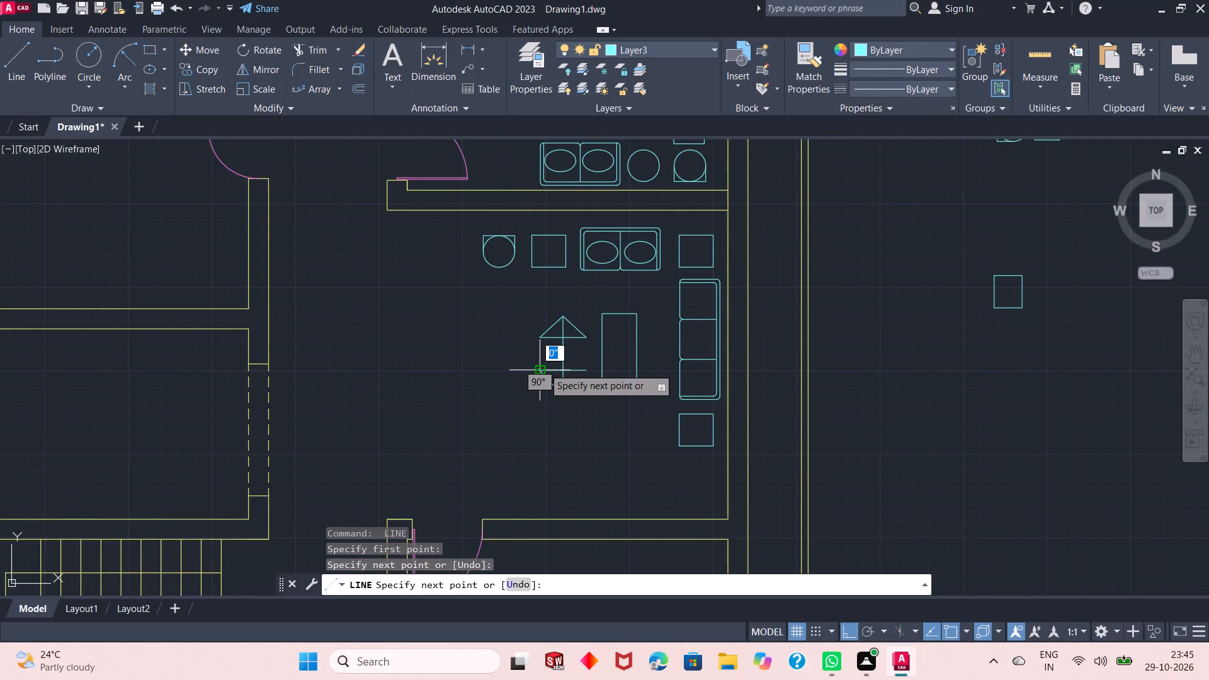
pyautogui.press('space')
pyautogui.press('space')
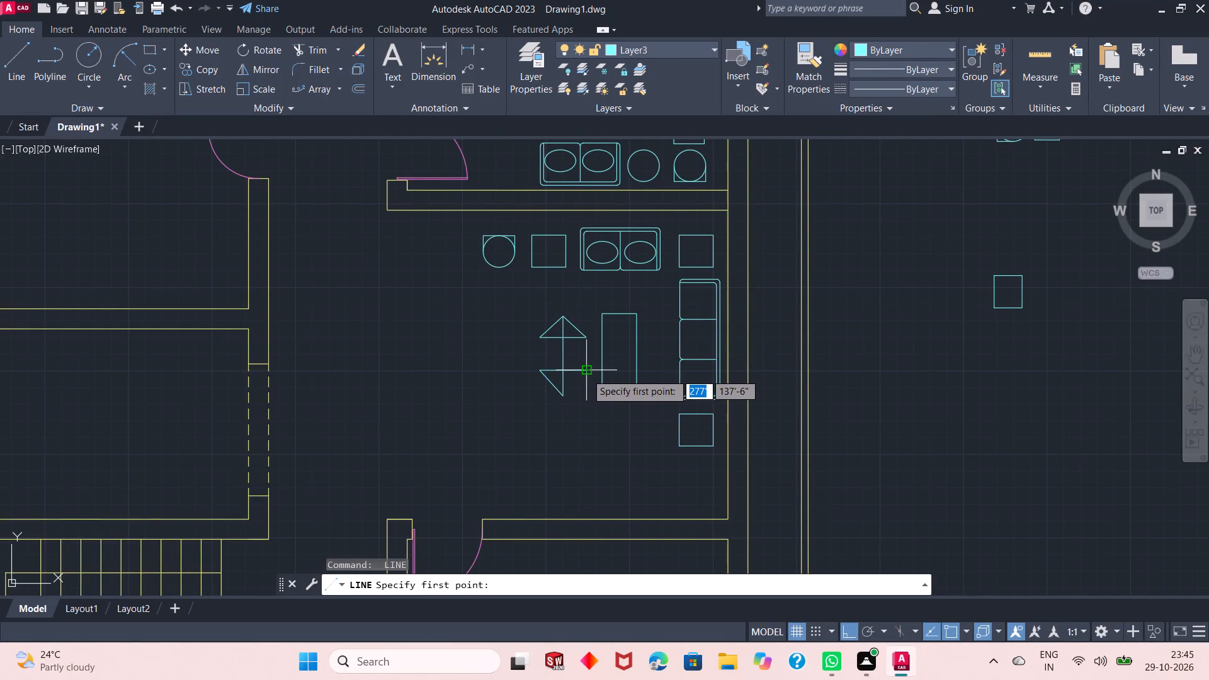
pyautogui.moveTo(586, 373); pyautogui.dragTo(567, 394)
pyautogui.click(567, 394)
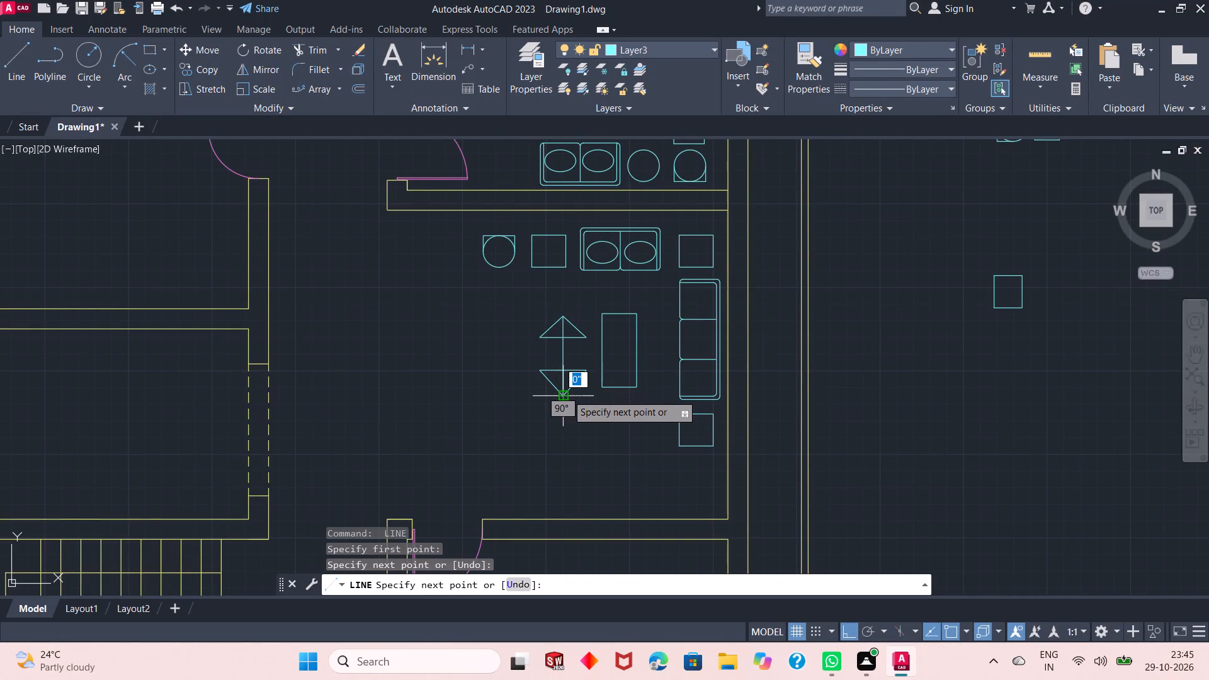
pyautogui.press('space')
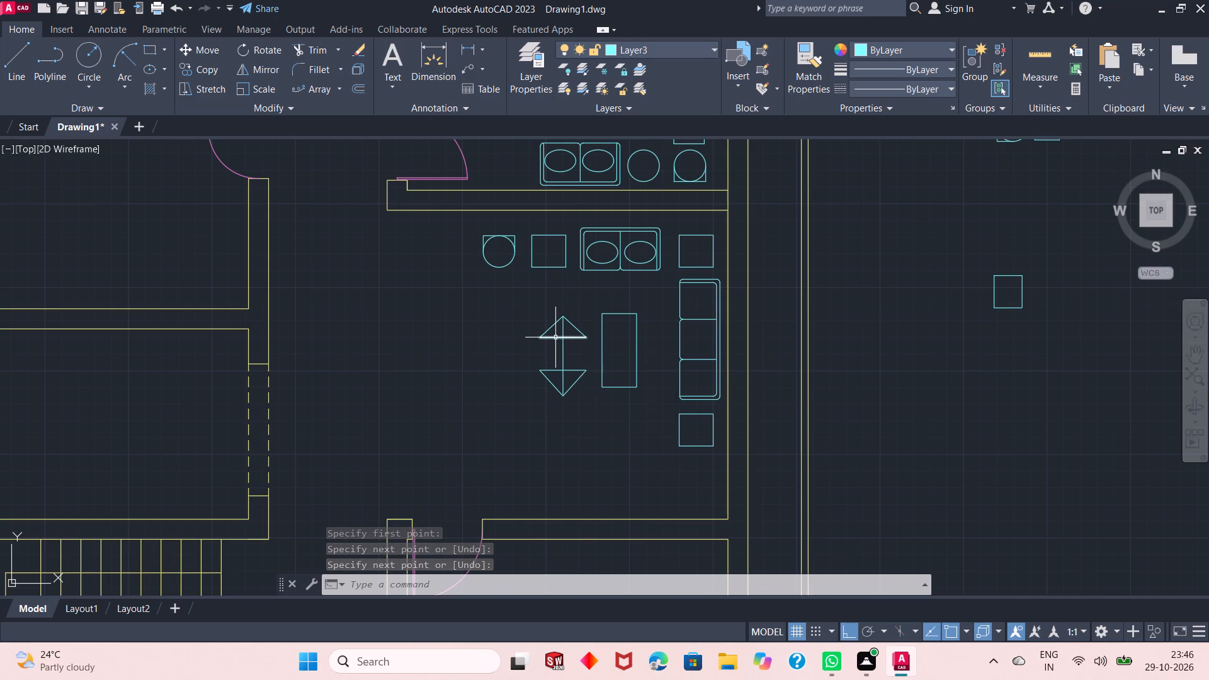
# Close the upper triangle into a diamond with two slanted lines from its side corners down to the vertical line.
pyautogui.press('space')
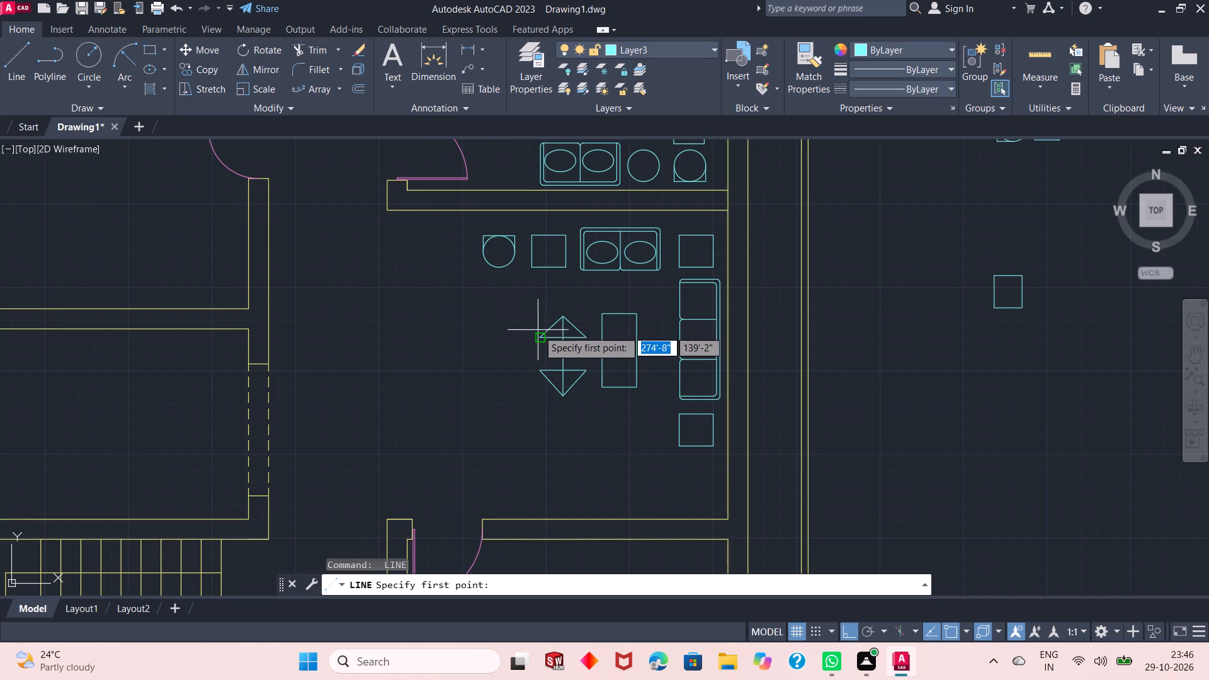
pyautogui.click(542, 337)
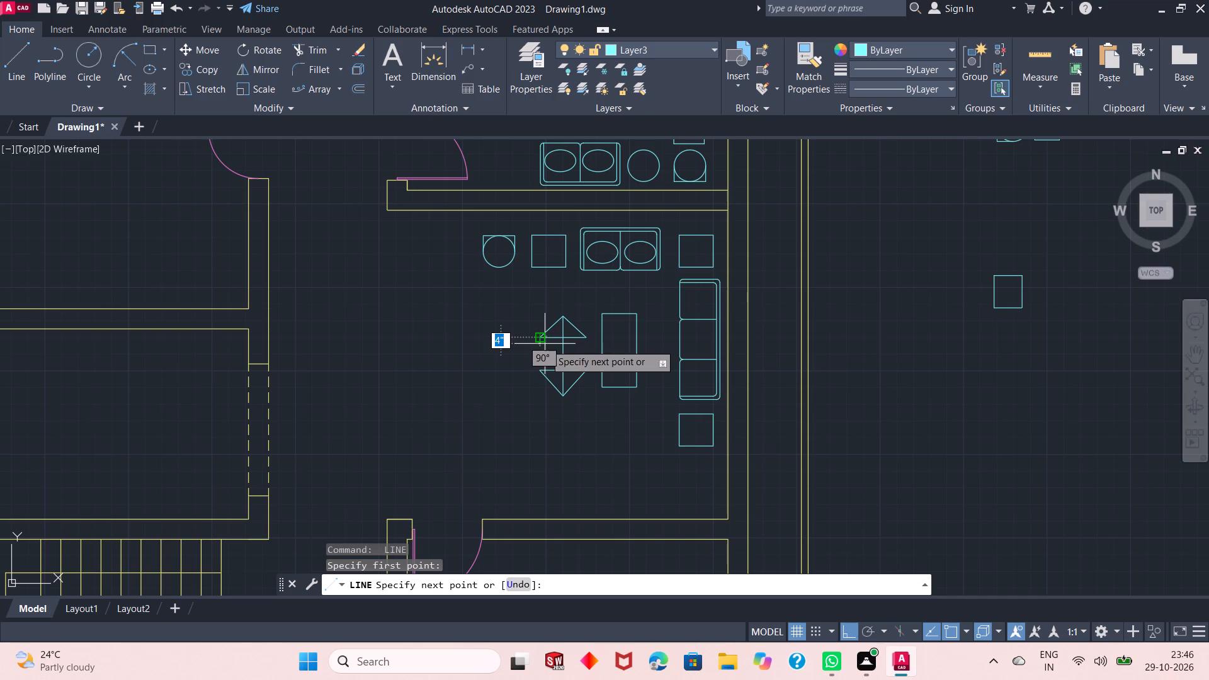
pyautogui.click(559, 359)
pyautogui.press('space')
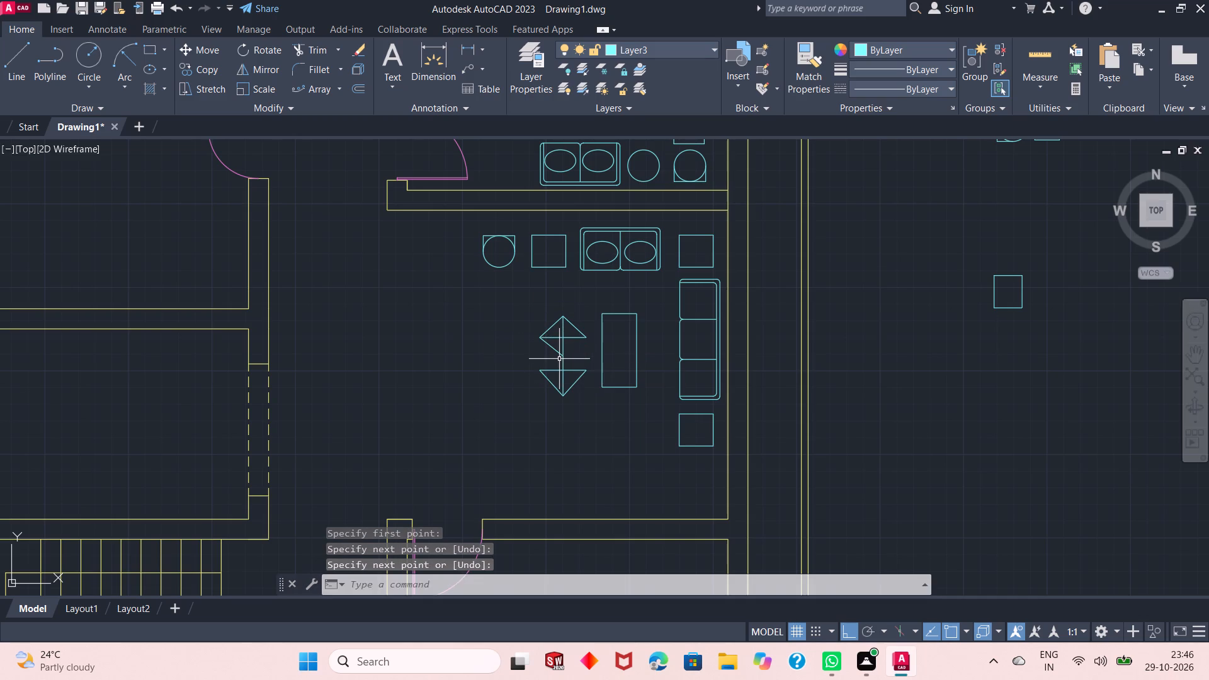
pyautogui.press('space')
pyautogui.moveTo(567, 357); pyautogui.dragTo(591, 324)
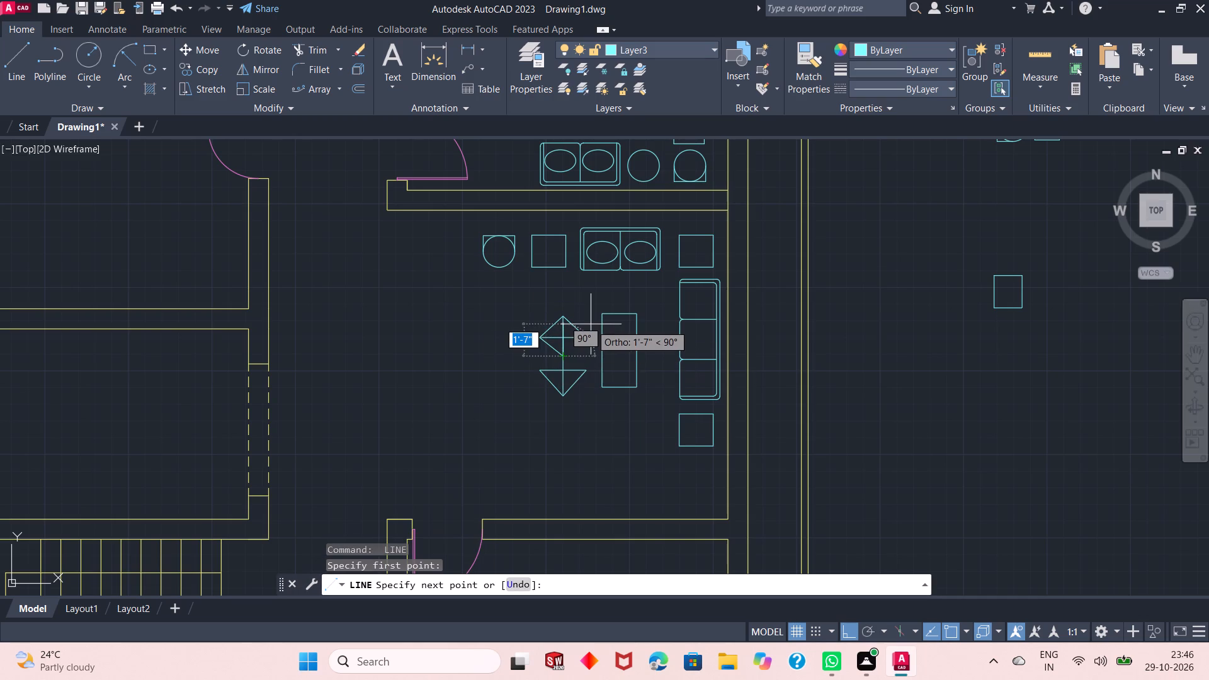
pyautogui.moveTo(591, 324); pyautogui.dragTo(593, 331)
pyautogui.click(593, 331)
pyautogui.press('space')
# Draw two slanted lines from the lower horizontal line's ends up to the midpoints of the diamond's lower sides.
pyautogui.press('space')
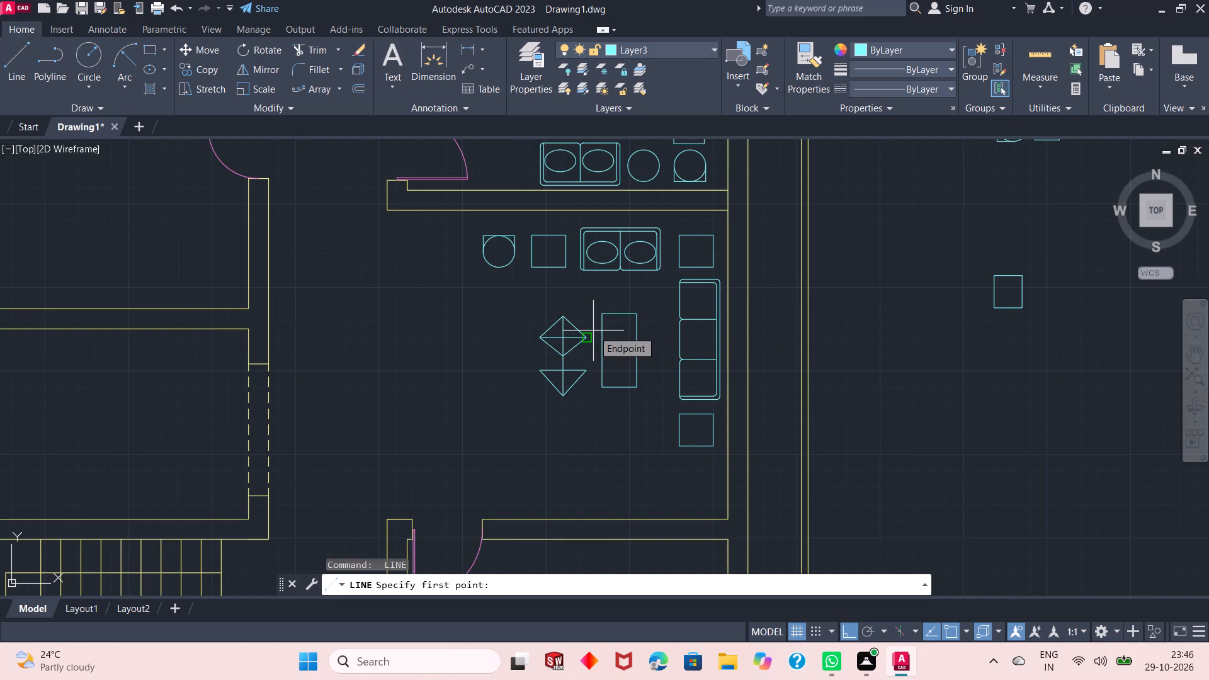
pyautogui.moveTo(539, 370); pyautogui.dragTo(543, 356)
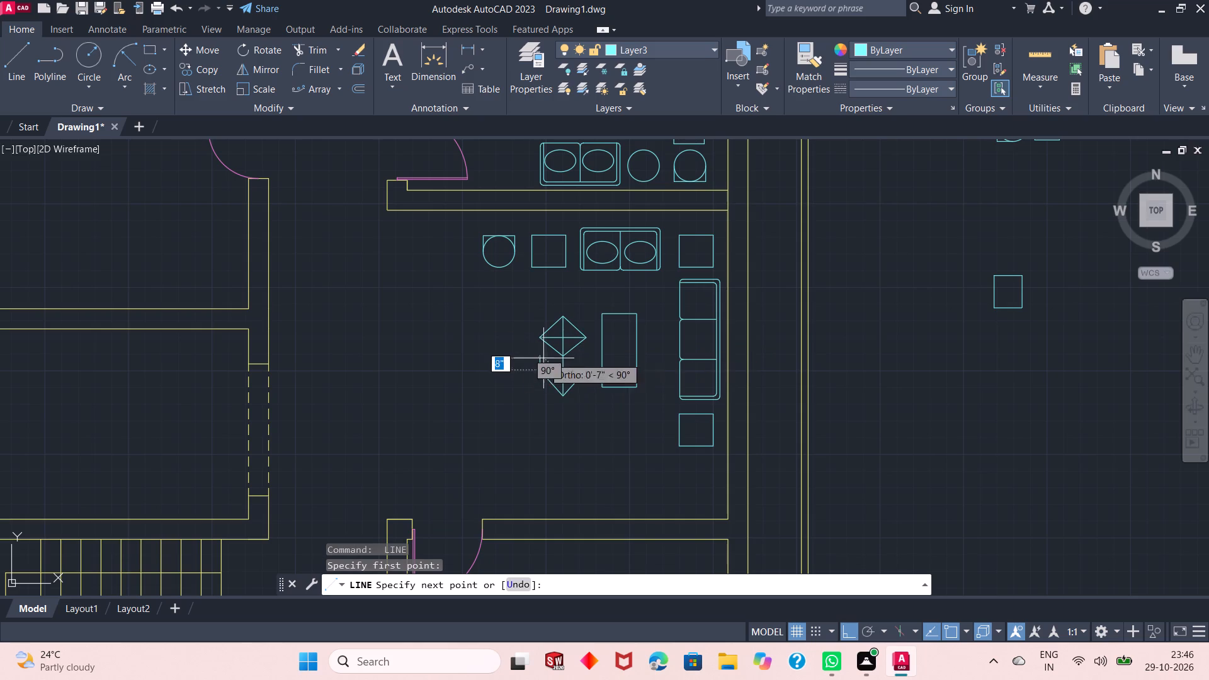
pyautogui.moveTo(543, 356); pyautogui.dragTo(551, 348)
pyautogui.click(551, 348)
pyautogui.press('space')
pyautogui.press('space')
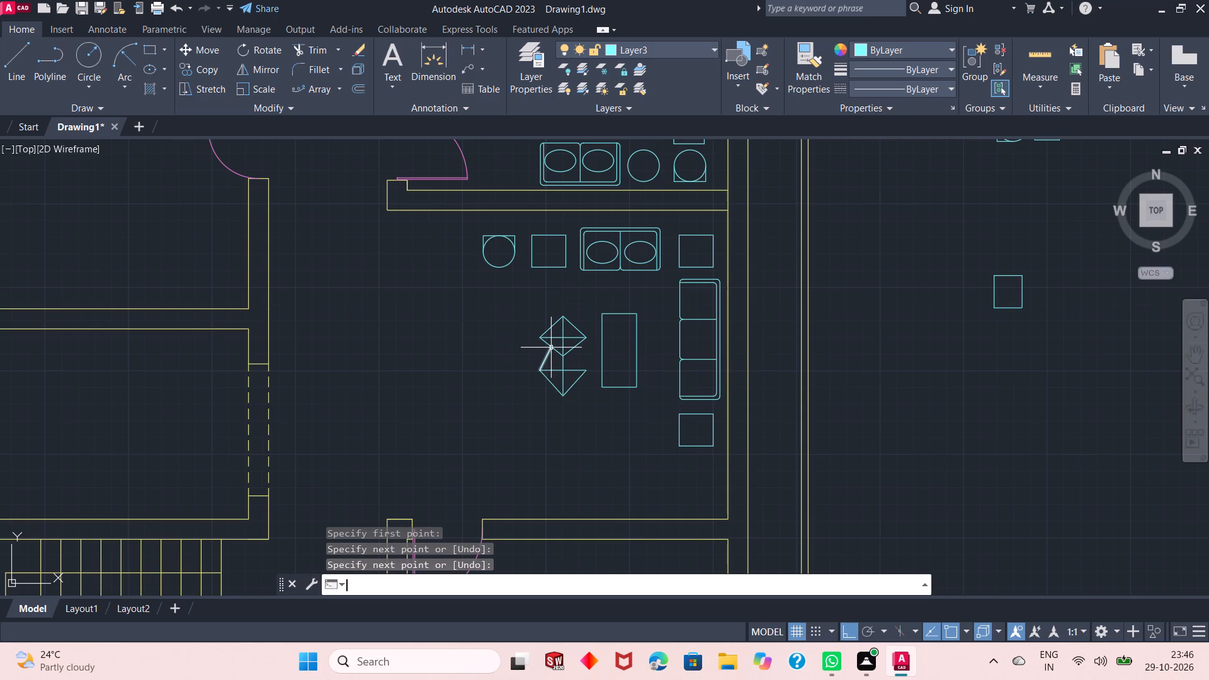
pyautogui.moveTo(582, 373); pyautogui.dragTo(572, 360)
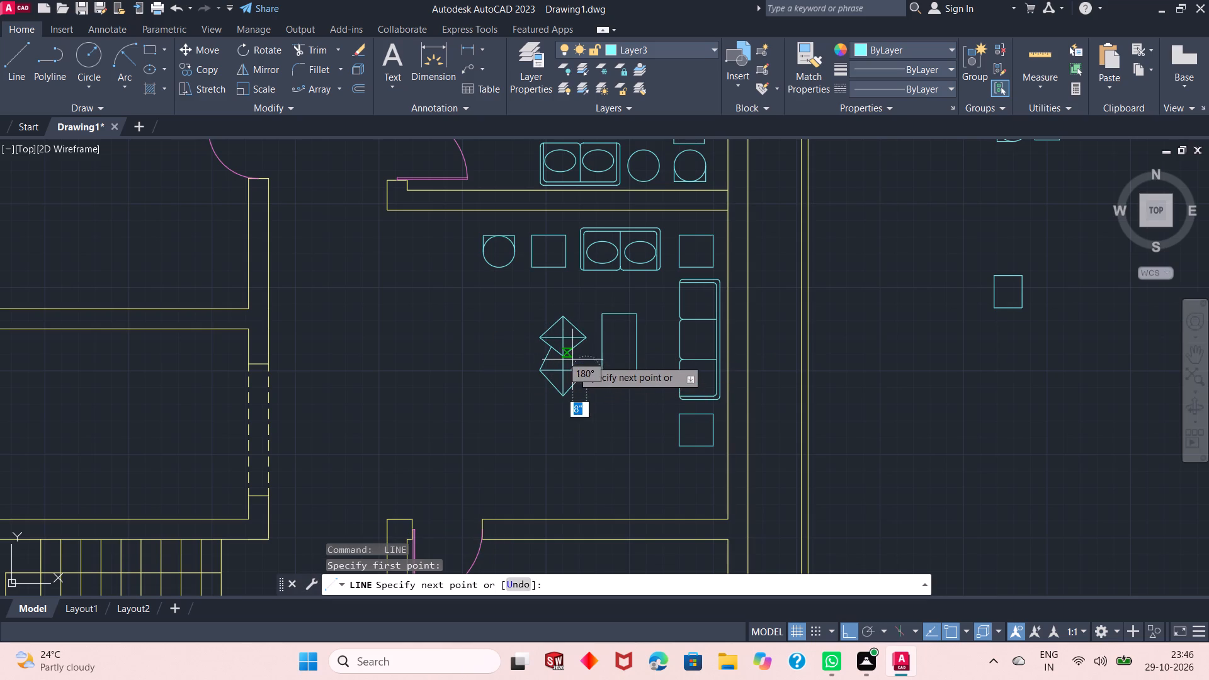
pyautogui.moveTo(572, 360); pyautogui.dragTo(579, 350)
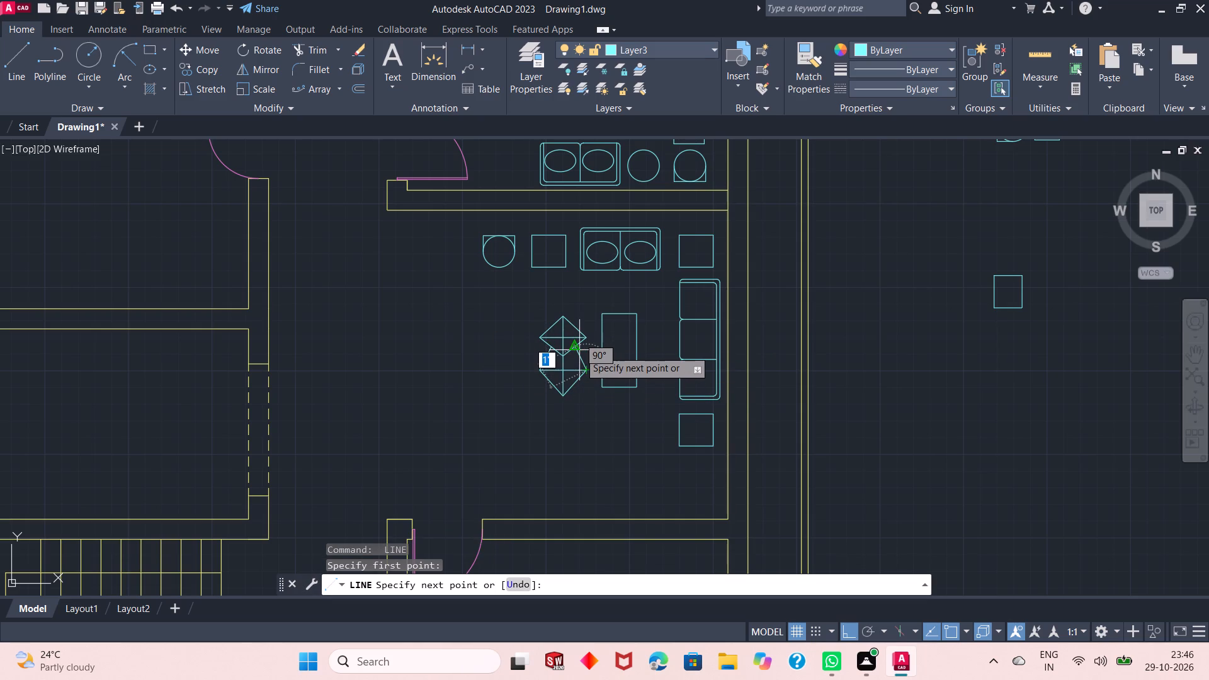
pyautogui.click(579, 350)
pyautogui.press('space')
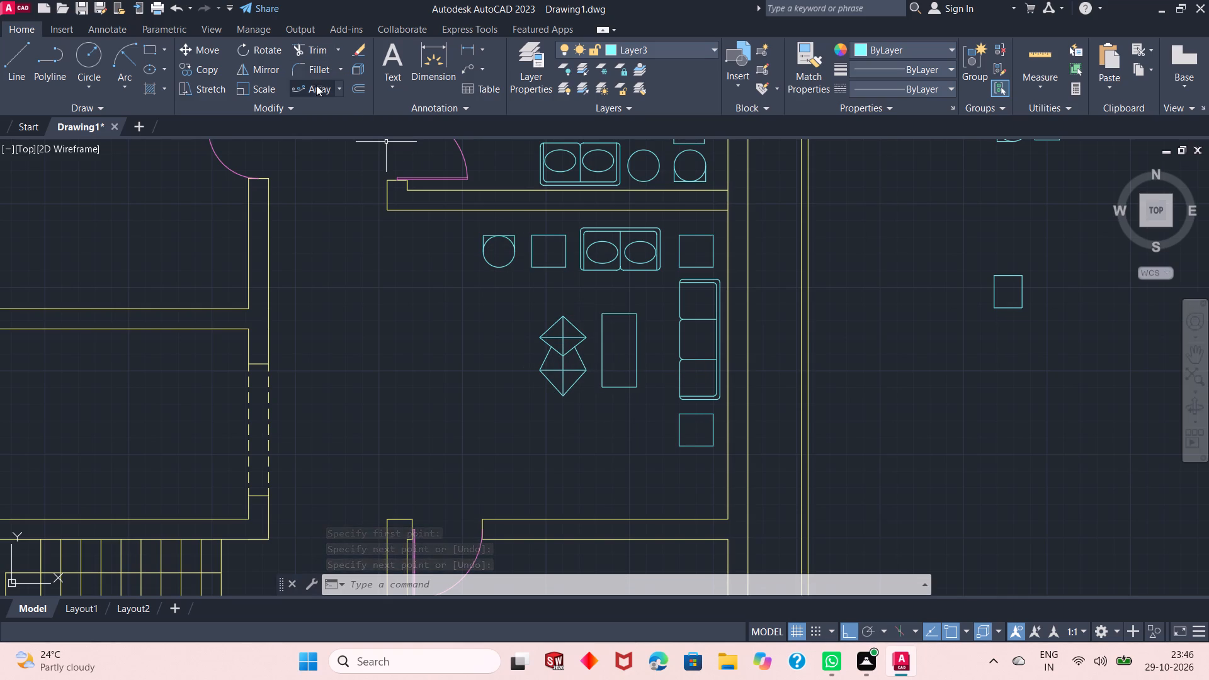
# Trim away the vertical and horizontal construction lines inside the two diamond shapes, leaving only the chair's outline.
pyautogui.click(305, 54)
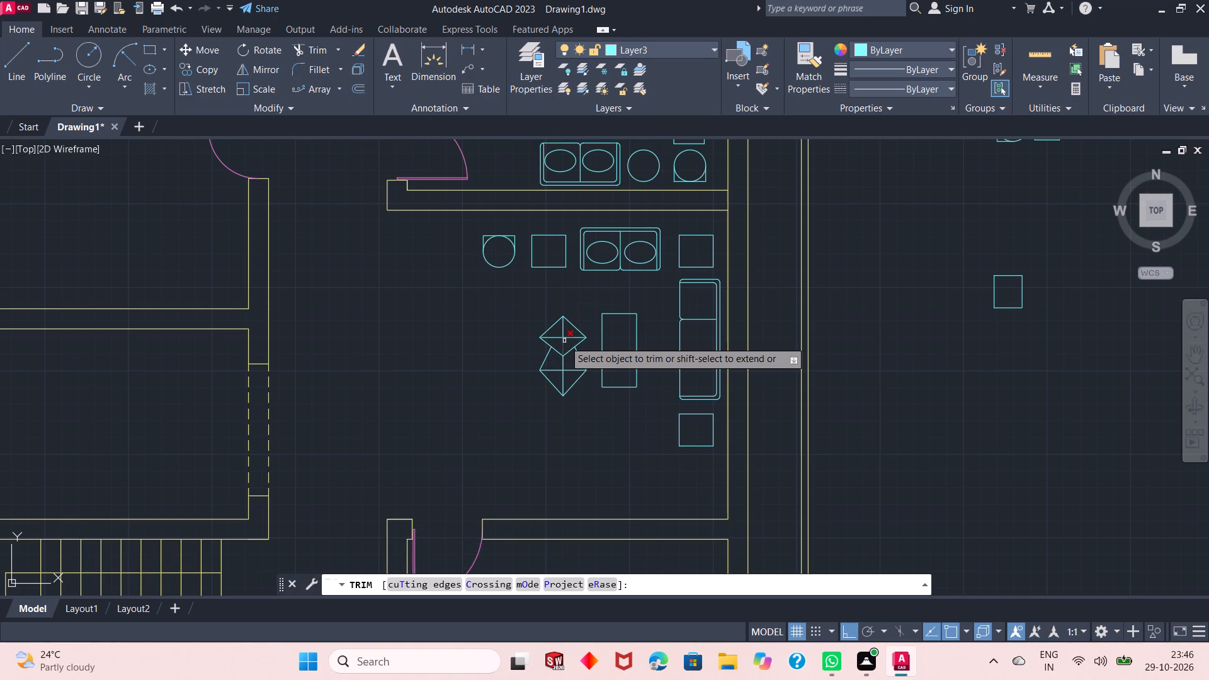
pyautogui.keyDown('ctrl'); pyautogui.scroll(1, 565, 338); pyautogui.keyUp('ctrl')
pyautogui.click(565, 338)
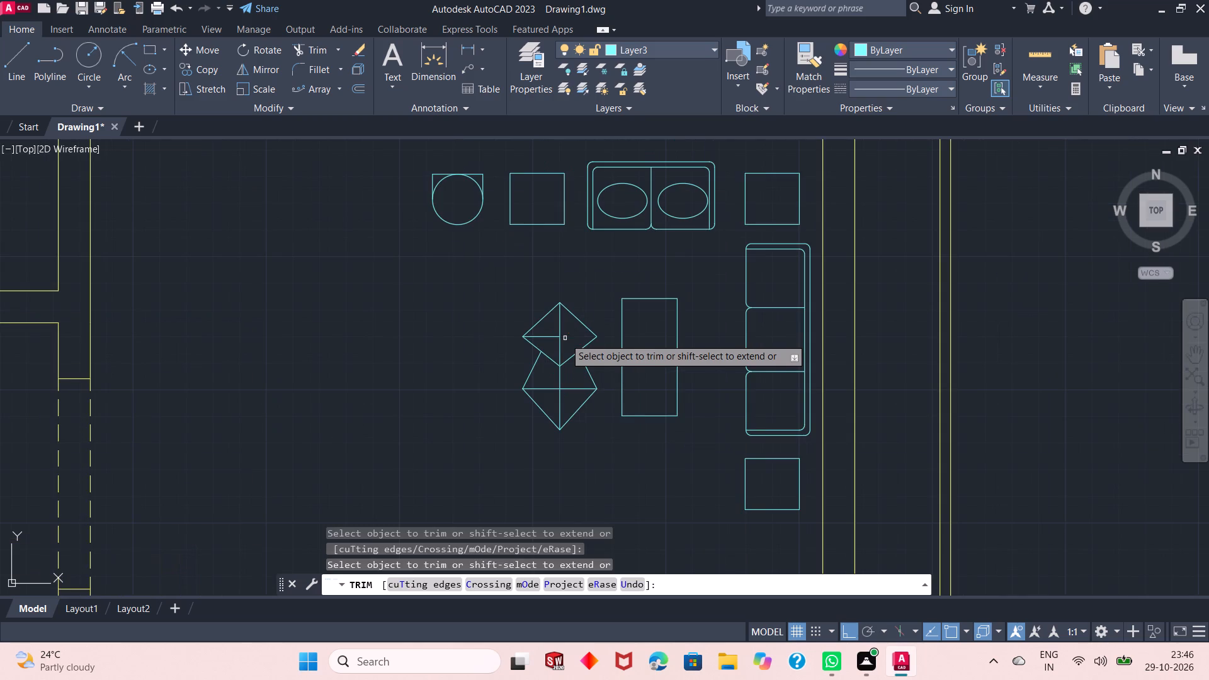
pyautogui.moveTo(561, 336); pyautogui.dragTo(555, 336)
pyautogui.moveTo(555, 336); pyautogui.dragTo(558, 342)
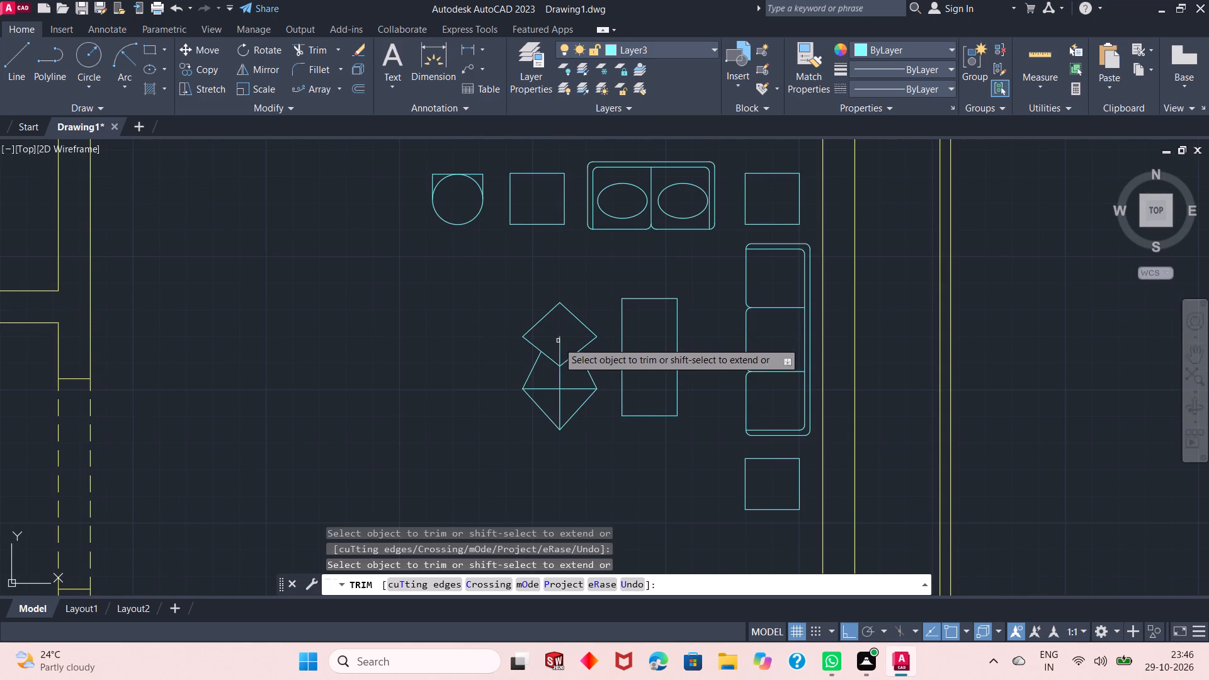
pyautogui.moveTo(558, 342); pyautogui.dragTo(560, 347)
pyautogui.click(560, 347)
pyautogui.moveTo(561, 376); pyautogui.dragTo(557, 380)
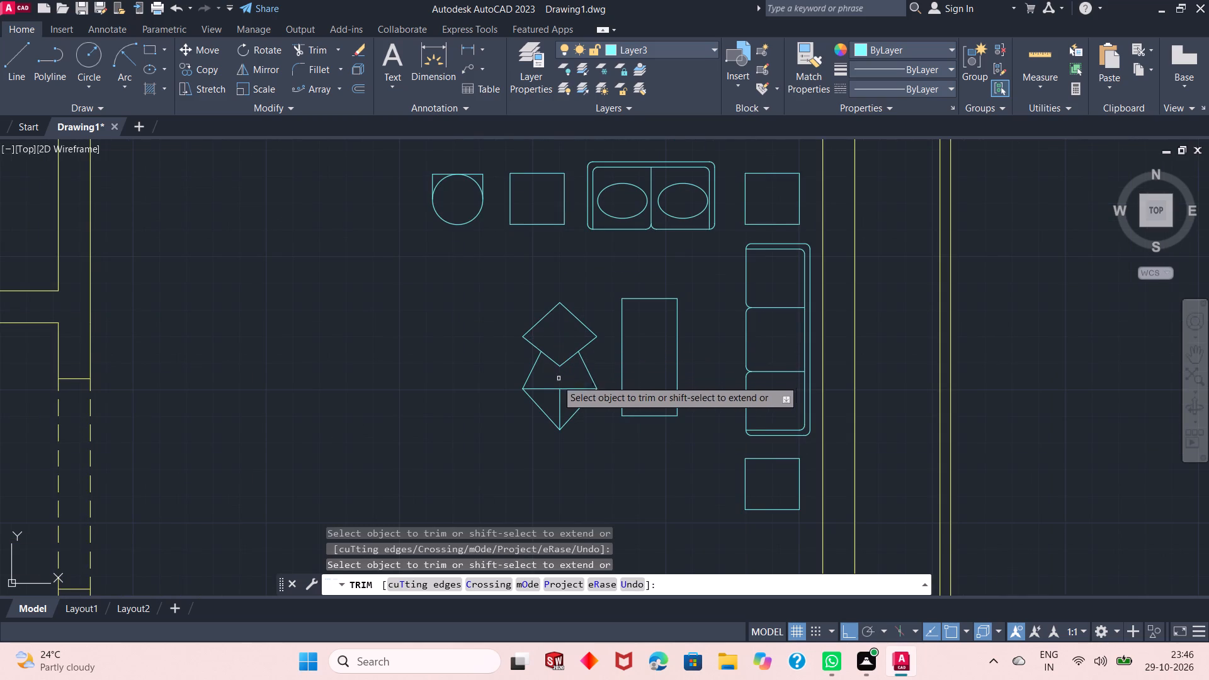
pyautogui.moveTo(557, 380); pyautogui.dragTo(550, 387)
pyautogui.click(550, 387)
pyautogui.moveTo(557, 400); pyautogui.dragTo(579, 382)
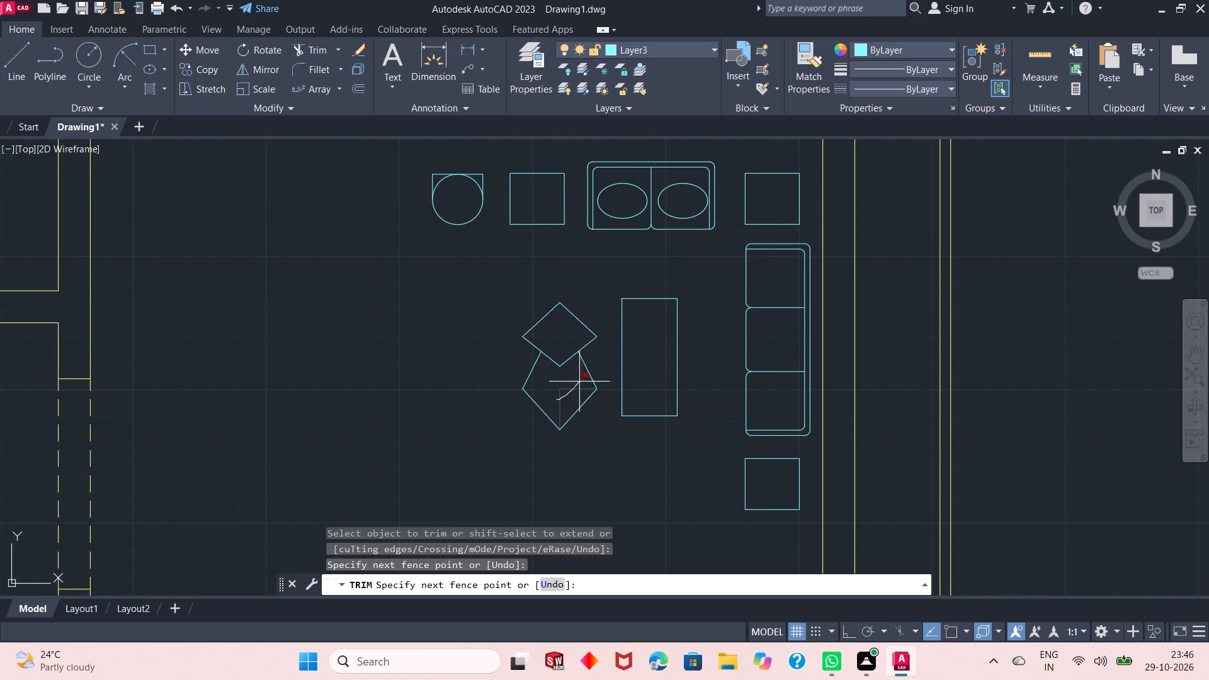
pyautogui.moveTo(579, 382); pyautogui.dragTo(579, 381)
pyautogui.click(579, 381)
pyautogui.keyDown('ctrl'); pyautogui.scroll(-1, 579, 381); pyautogui.keyUp('ctrl')
pyautogui.press('space')
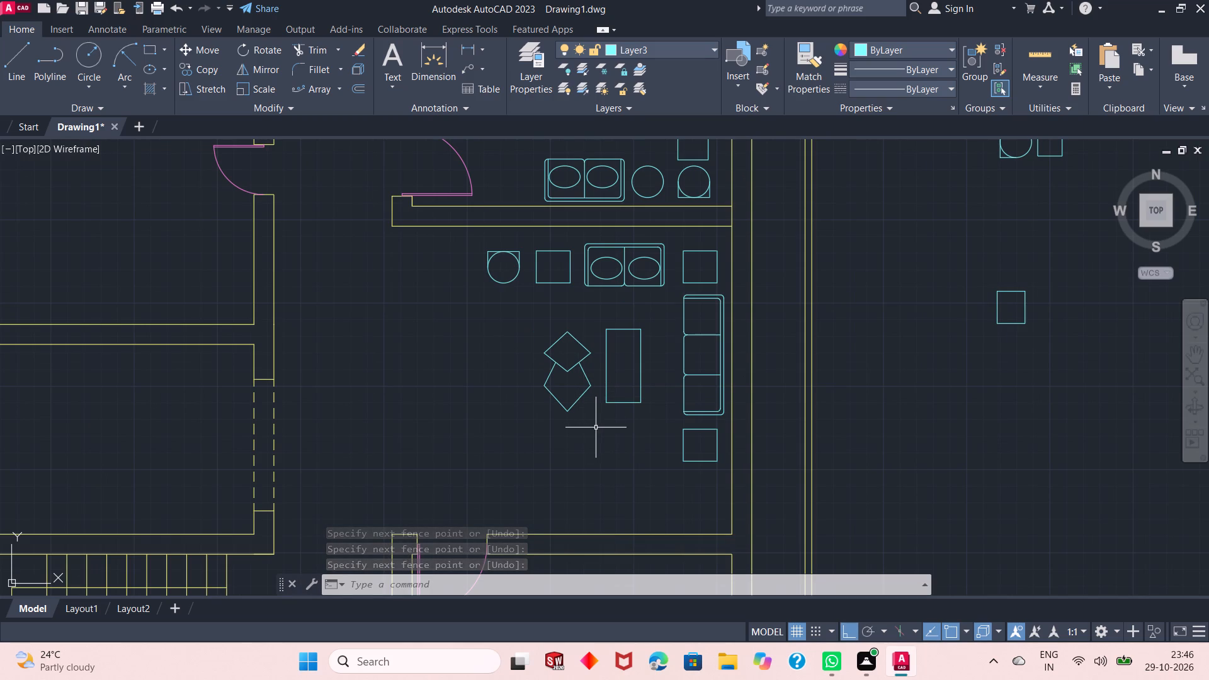
# On Layer5, draw a rectangle about 4'-6" by 1'-11" in the northeast corner of the room south of the hall.
pyautogui.keyDown('ctrl'); pyautogui.scroll(-1, 622, 353); pyautogui.keyUp('ctrl')
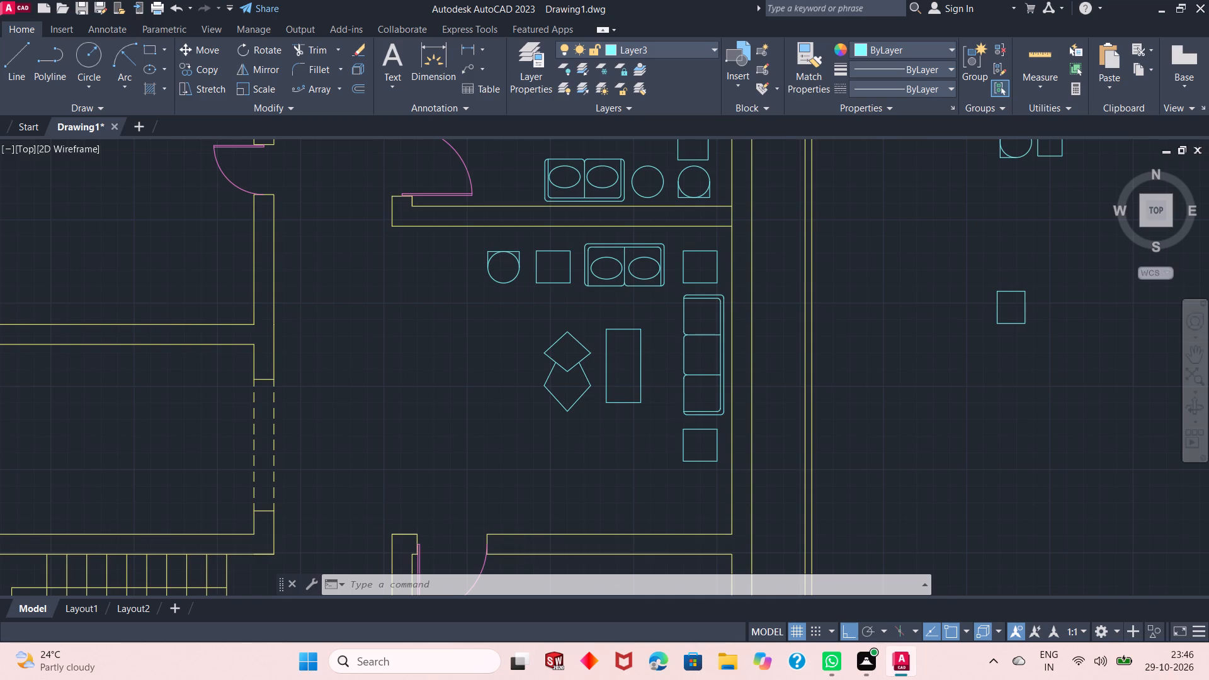
pyautogui.keyDown('ctrl'); pyautogui.scroll(-1, 599, 316); pyautogui.keyUp('ctrl')
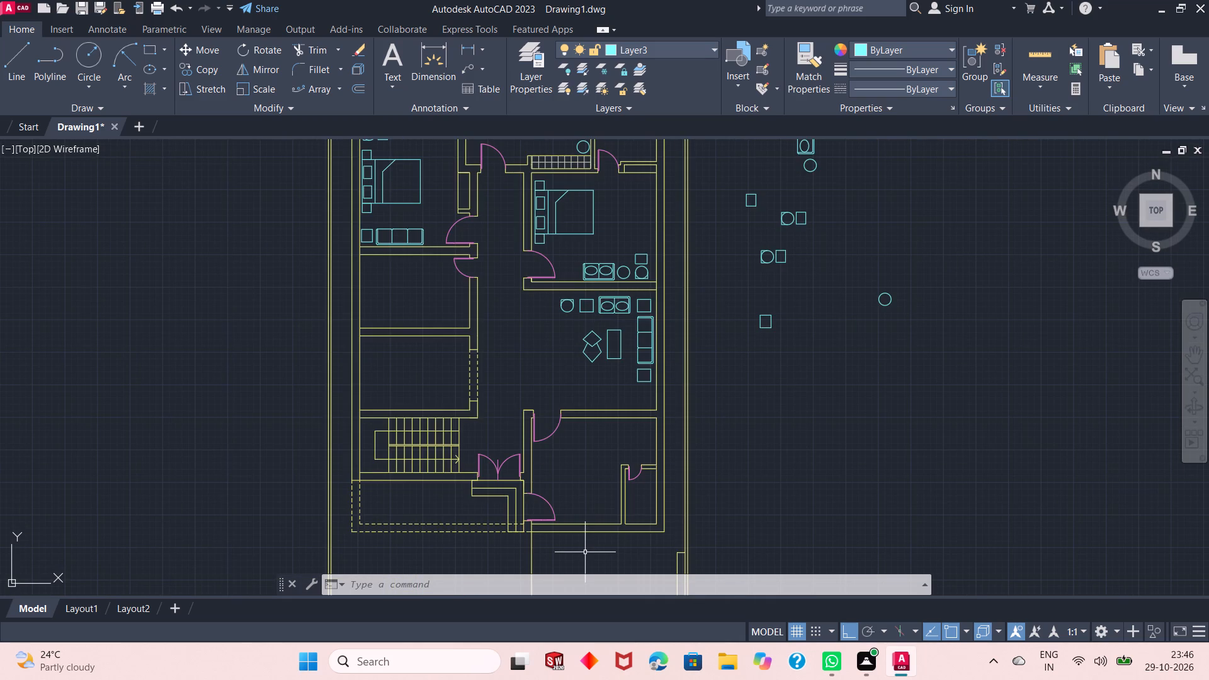
pyautogui.keyDown('ctrl'); pyautogui.scroll(3, 567, 520); pyautogui.keyUp('ctrl')
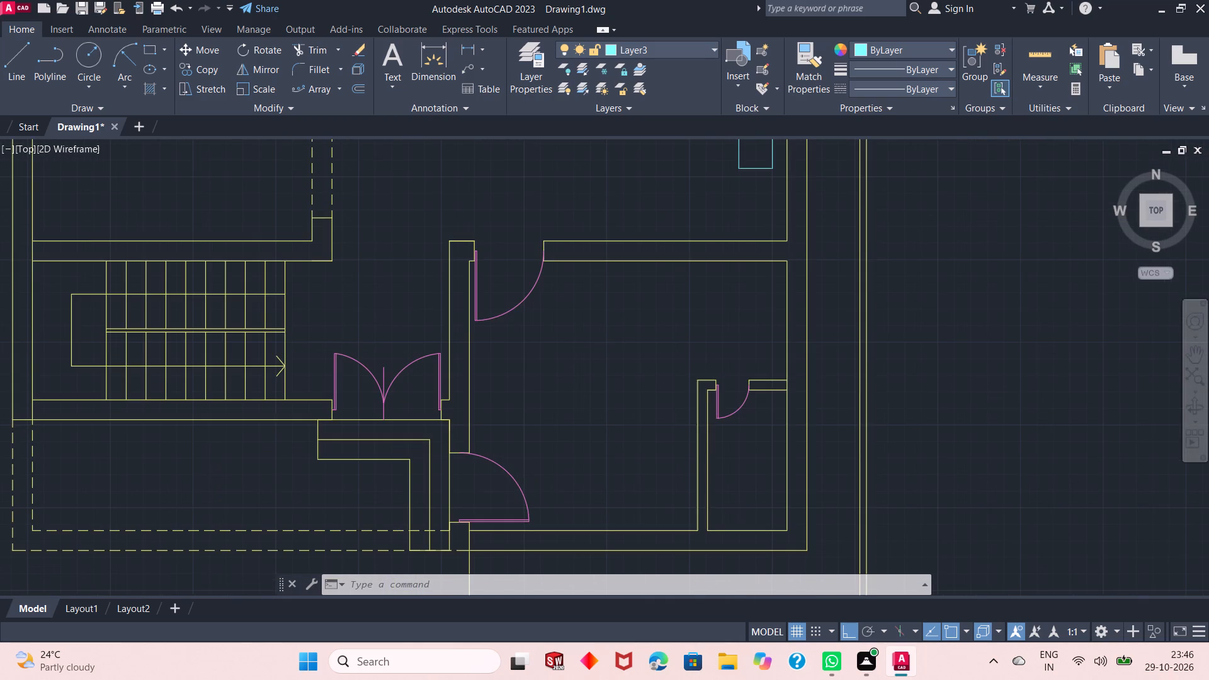
pyautogui.keyDown('ctrl'); pyautogui.scroll(-2, 567, 520); pyautogui.keyUp('ctrl')
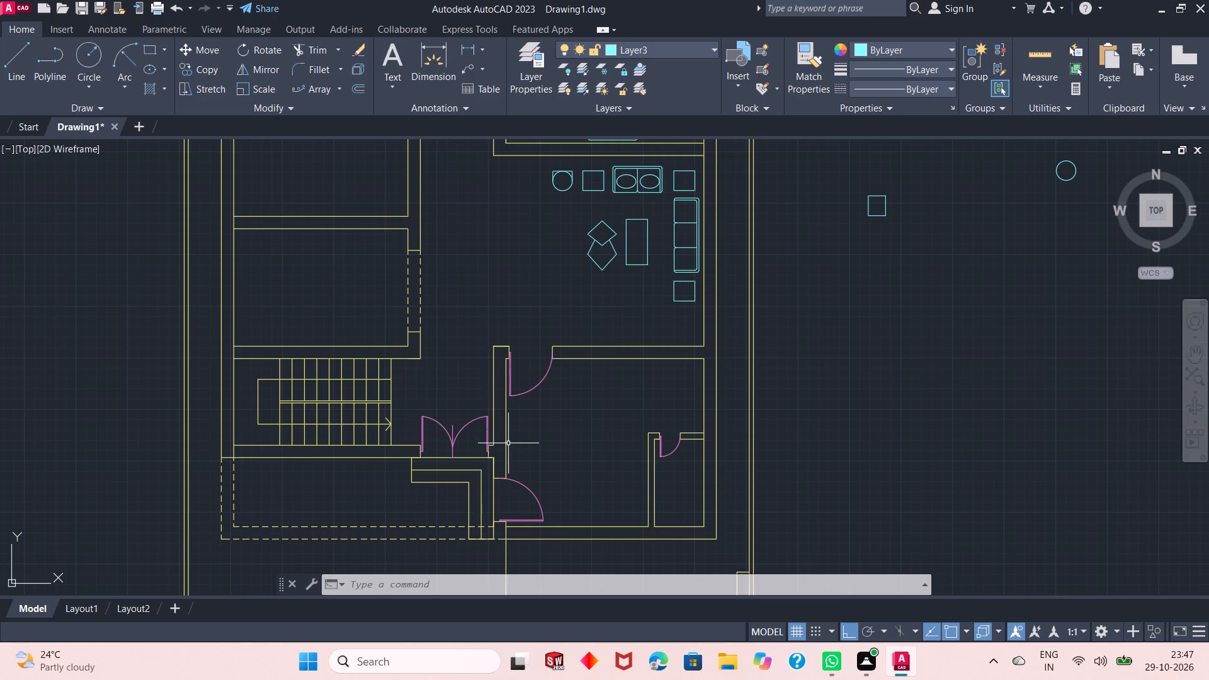
pyautogui.keyDown('ctrl'); pyautogui.scroll(-1, 508, 443); pyautogui.keyUp('ctrl')
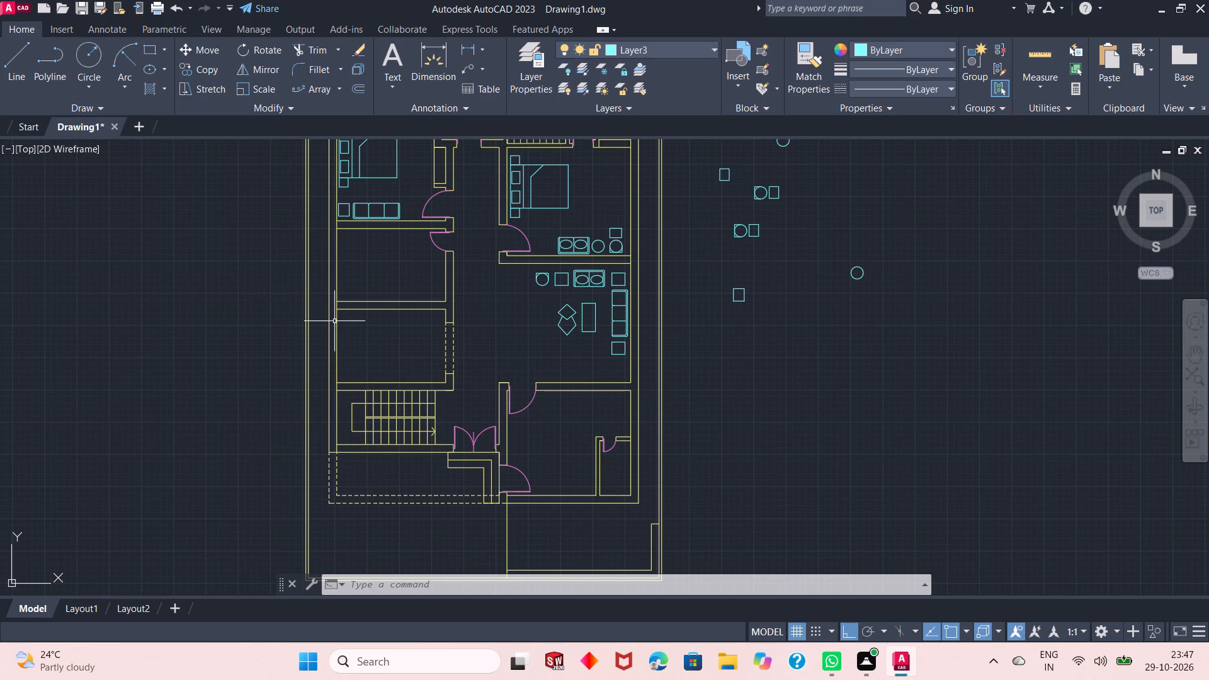
pyautogui.click(662, 52)
pyautogui.click(640, 155)
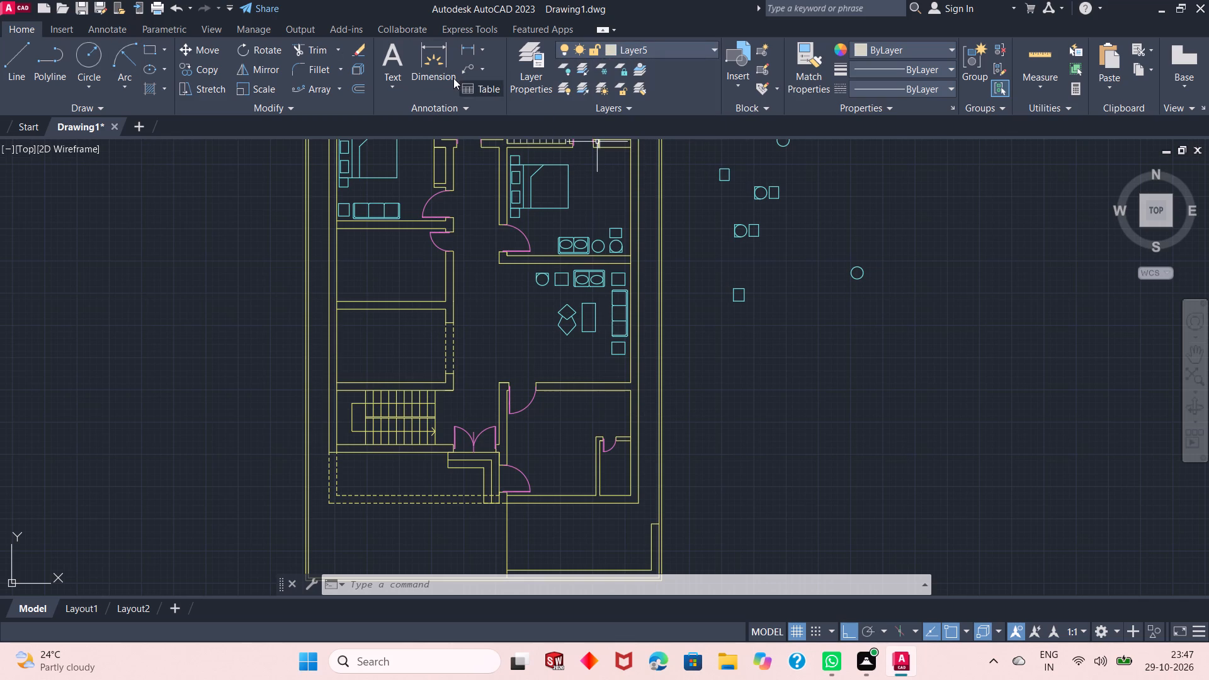
pyautogui.click(147, 51)
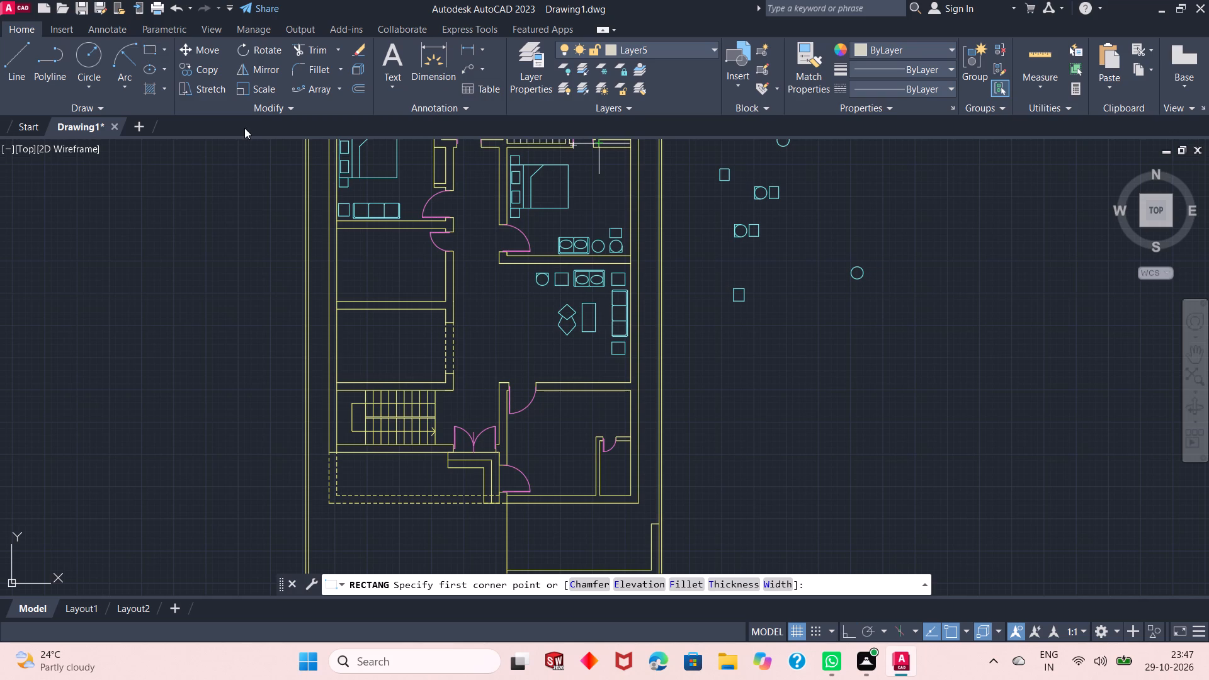
pyautogui.keyDown('ctrl'); pyautogui.scroll(1, 595, 434); pyautogui.keyUp('ctrl')
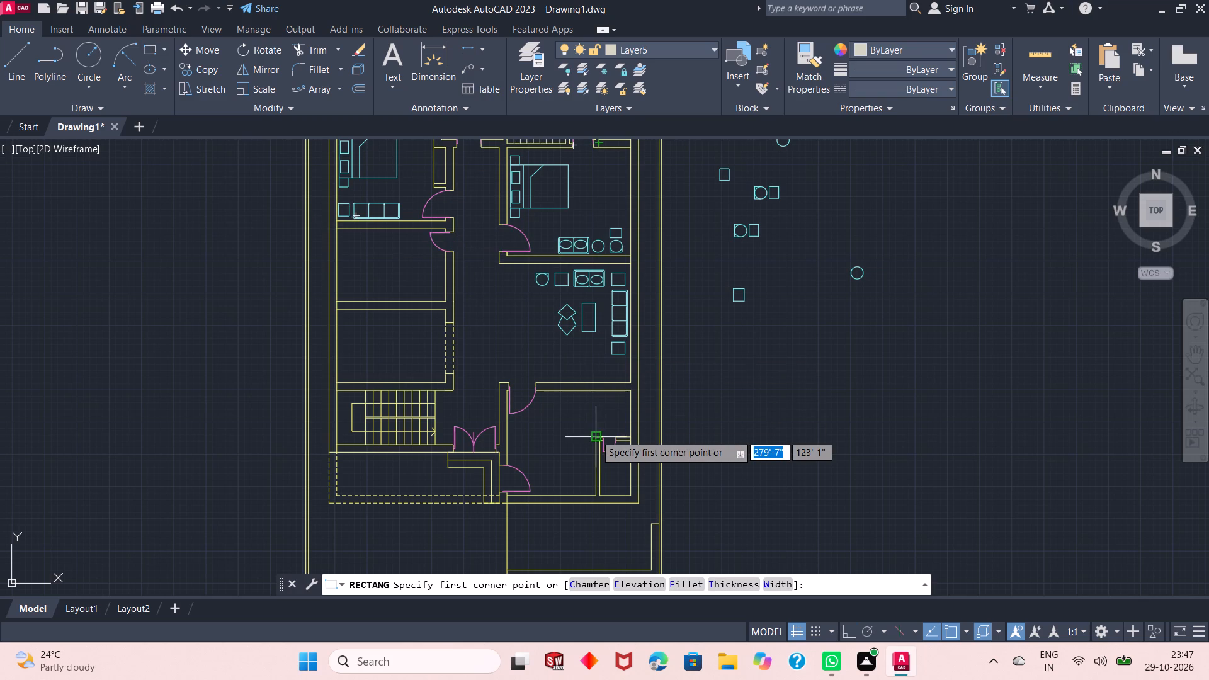
pyautogui.keyDown('ctrl'); pyautogui.scroll(2, 595, 434); pyautogui.keyUp('ctrl')
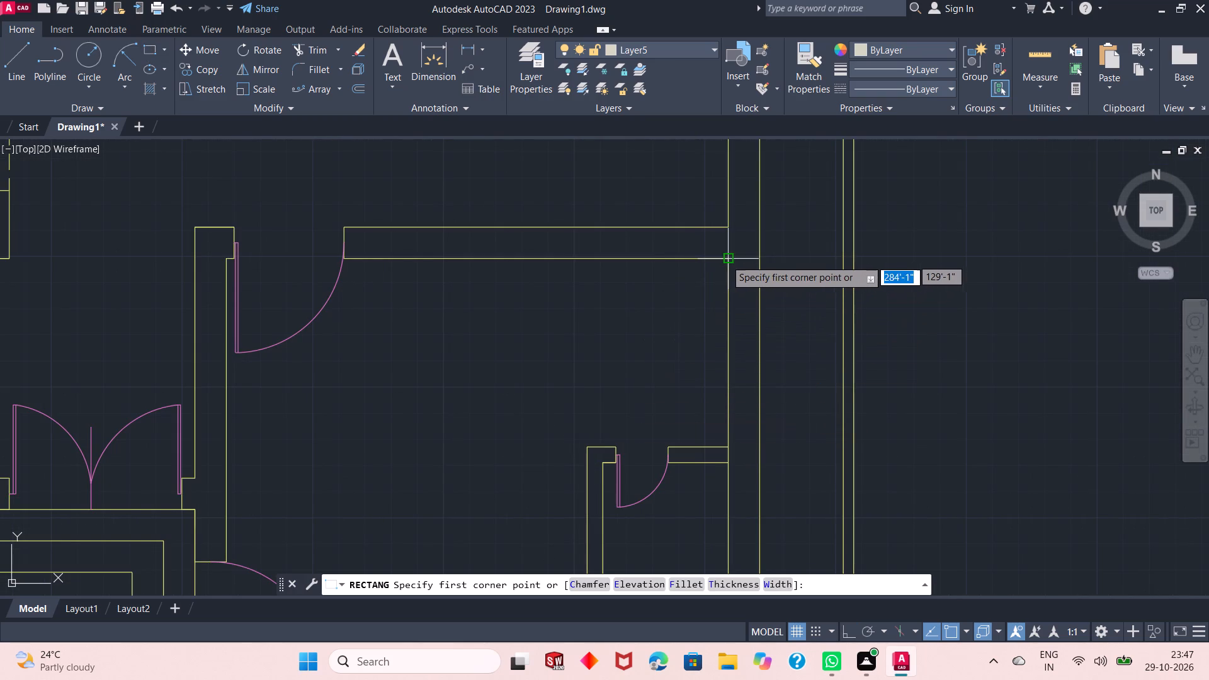
pyautogui.click(730, 259)
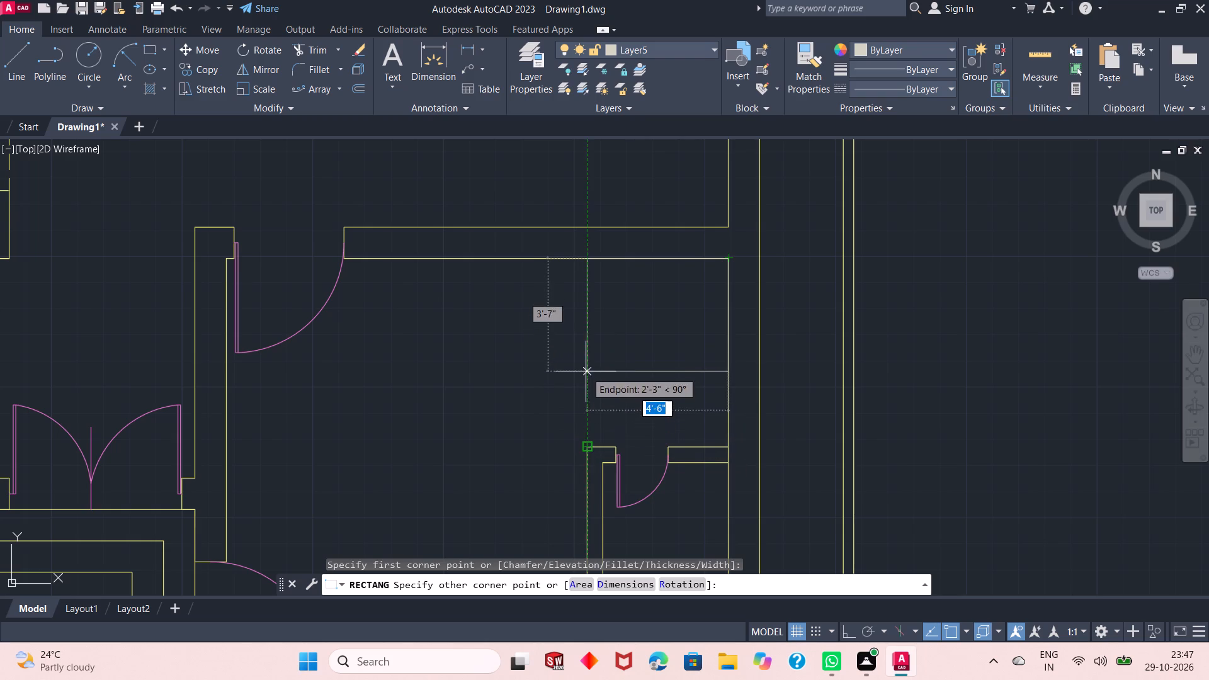
pyautogui.click(589, 317)
pyautogui.press('space')
pyautogui.press('space')
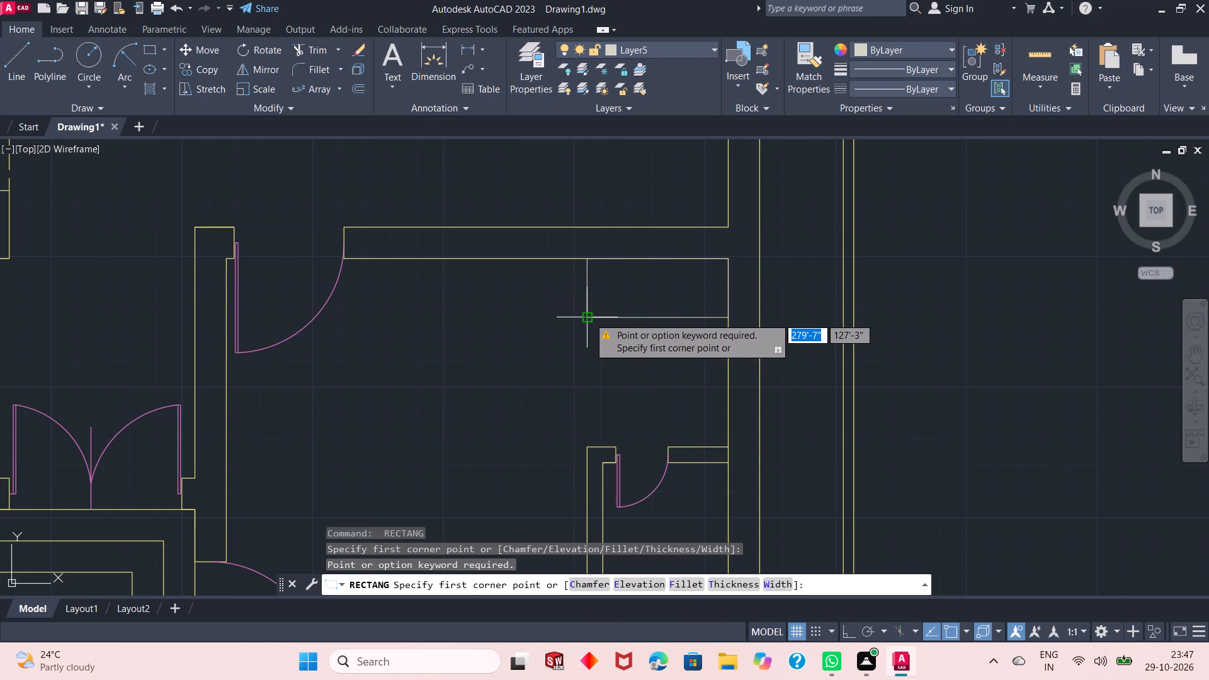
pyautogui.press('Escape')
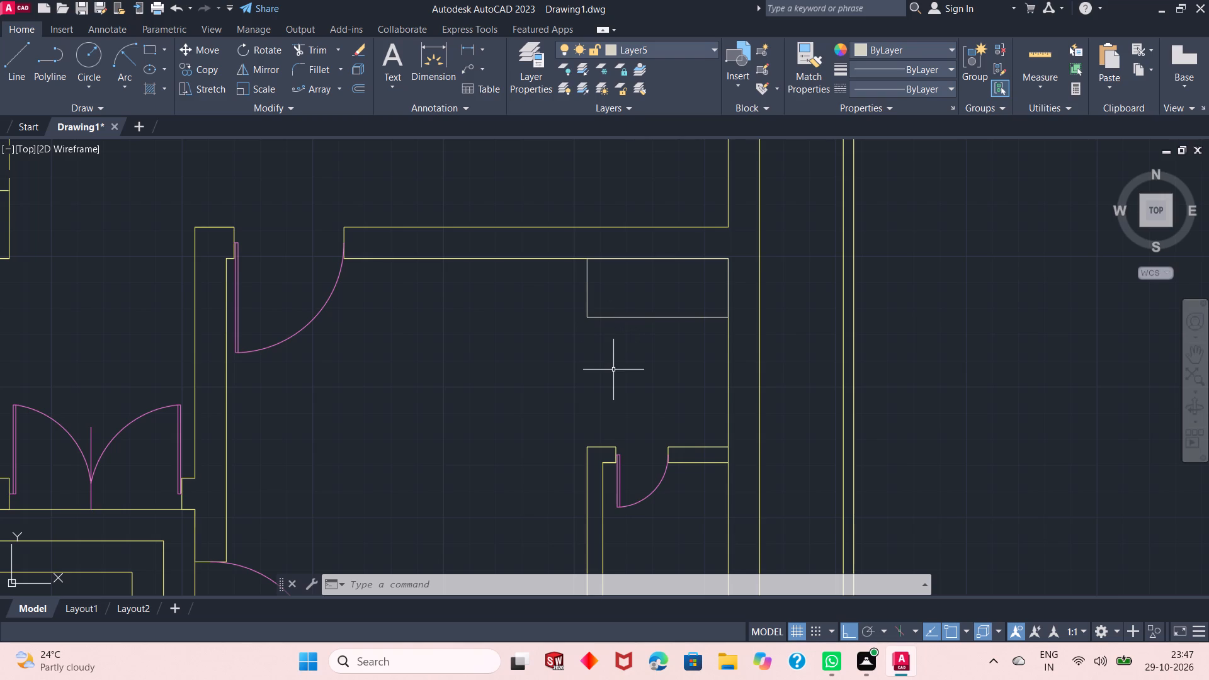
# Rotate the spare two-seat sofa and round table outside the plan 90° counterclockwise about the table's centre.
pyautogui.keyDown('ctrl'); pyautogui.scroll(-4, 616, 377); pyautogui.keyUp('ctrl')
pyautogui.keyDown('ctrl'); pyautogui.scroll(1, 616, 377); pyautogui.keyUp('ctrl')
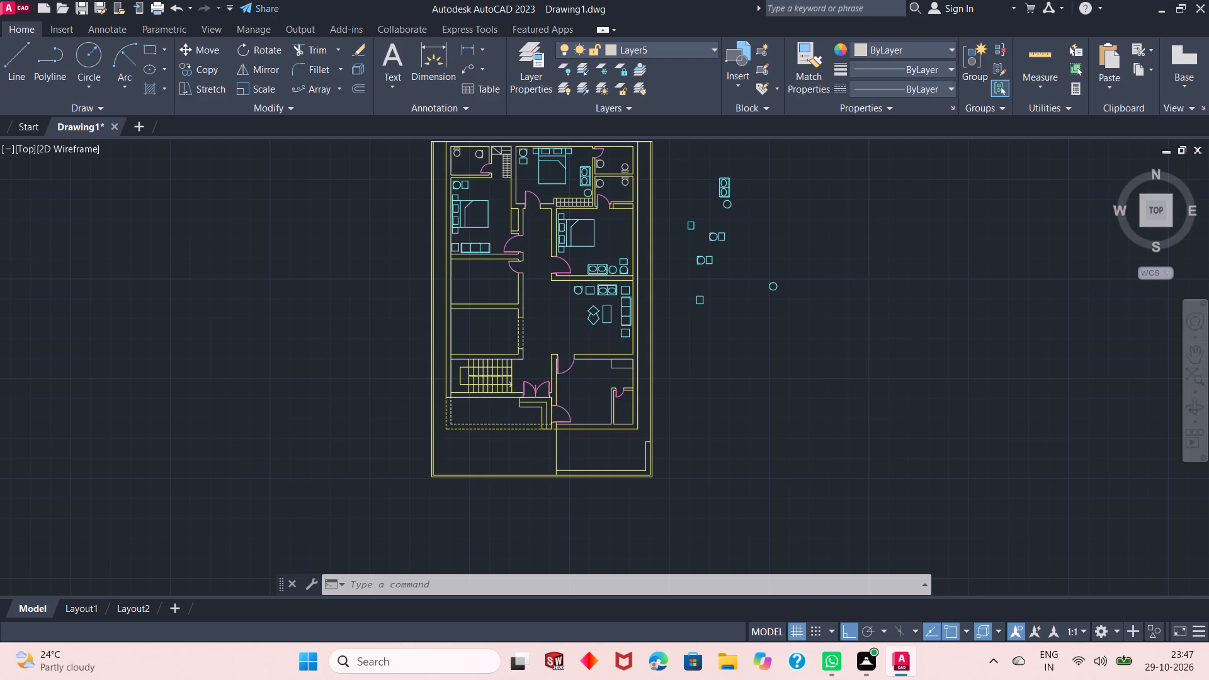
pyautogui.keyDown('ctrl'); pyautogui.scroll(-1, 709, 379); pyautogui.keyUp('ctrl')
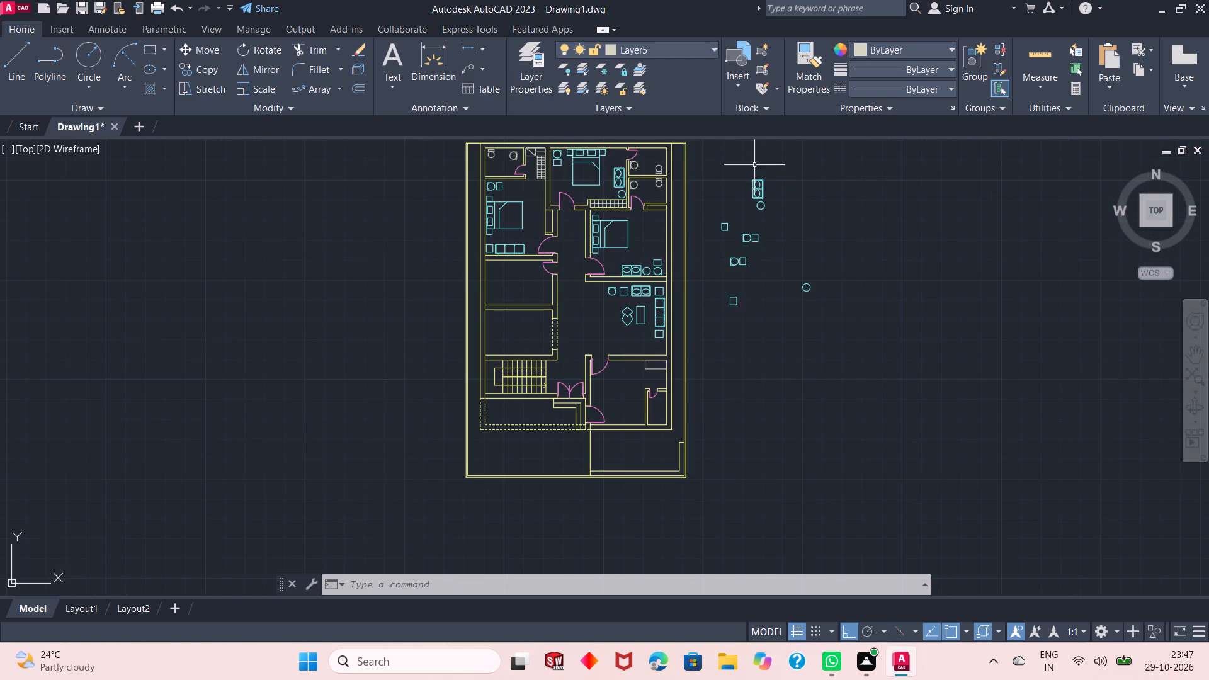
pyautogui.keyDown('ctrl'); pyautogui.scroll(2, 754, 173); pyautogui.keyUp('ctrl')
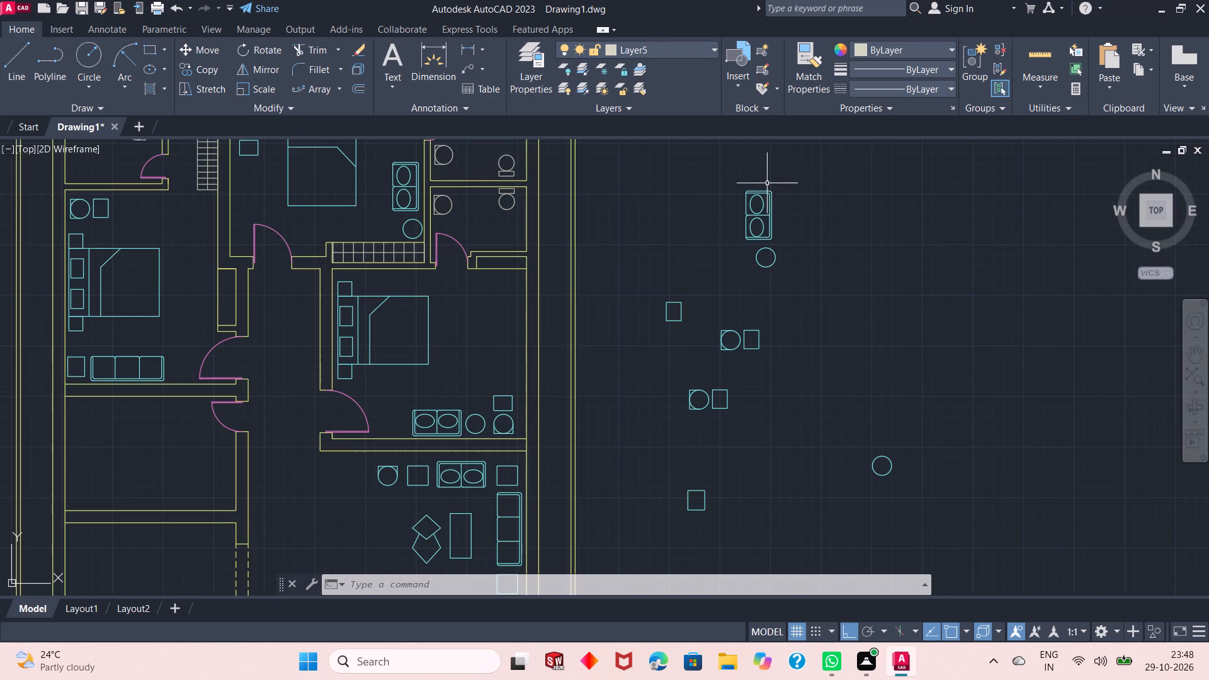
pyautogui.moveTo(789, 176); pyautogui.dragTo(746, 292)
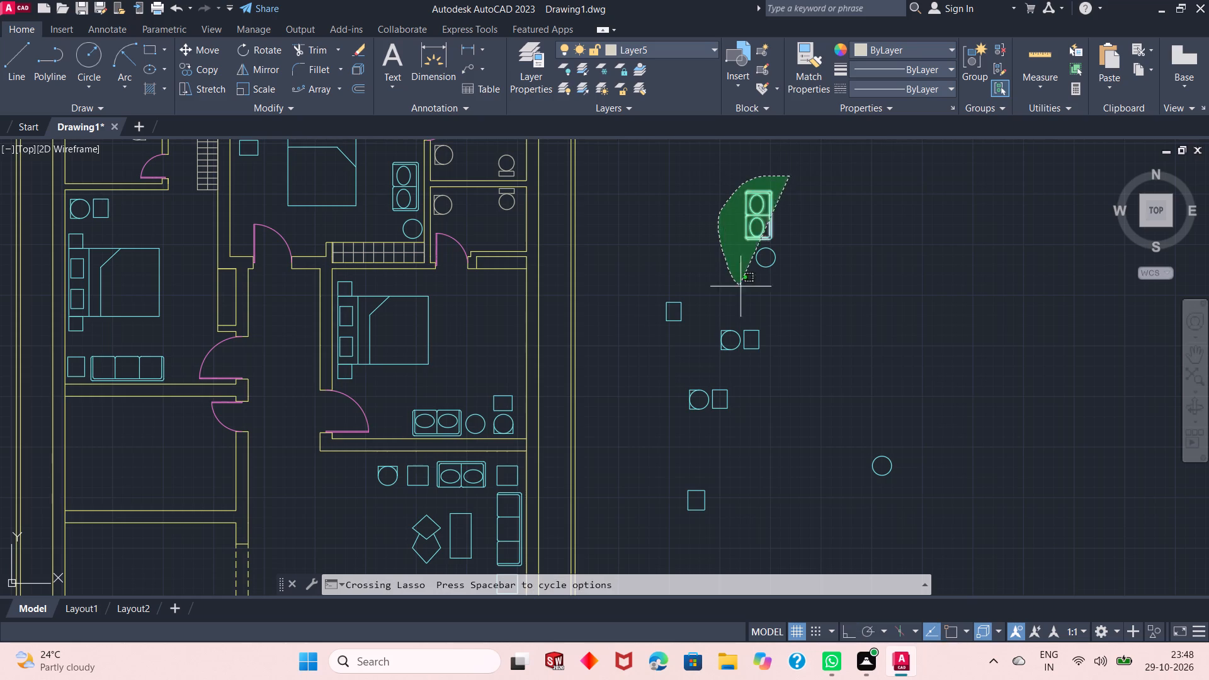
pyautogui.moveTo(746, 292); pyautogui.dragTo(804, 271)
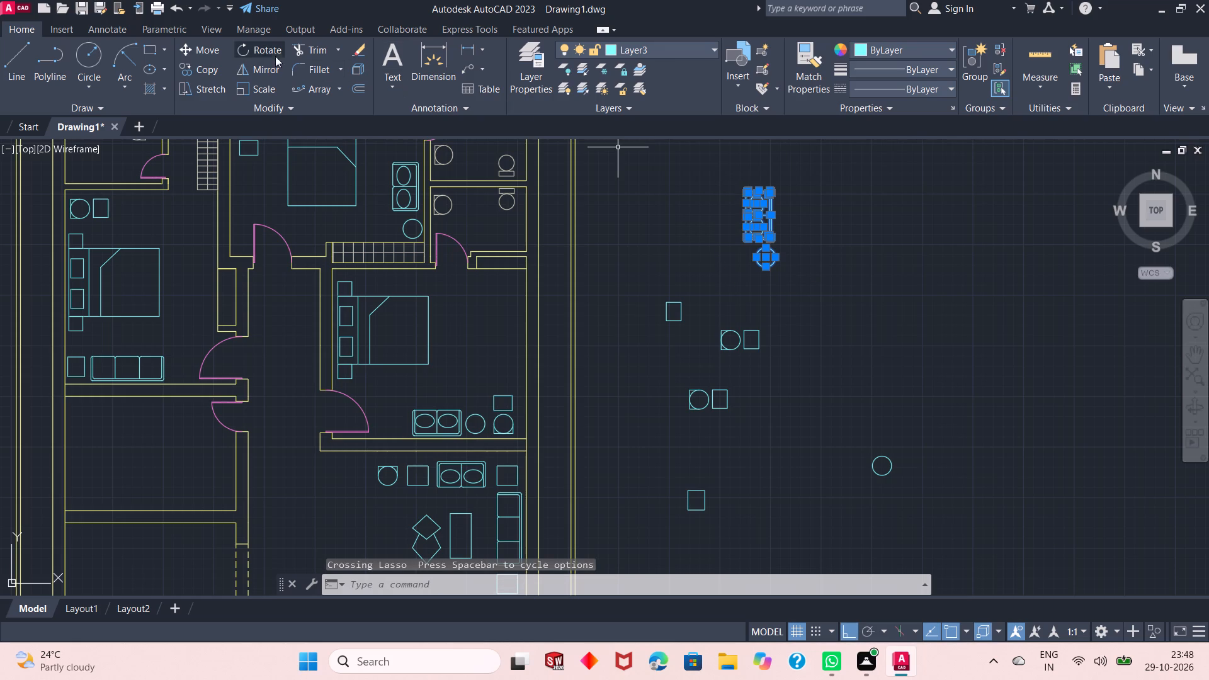
pyautogui.click(264, 48)
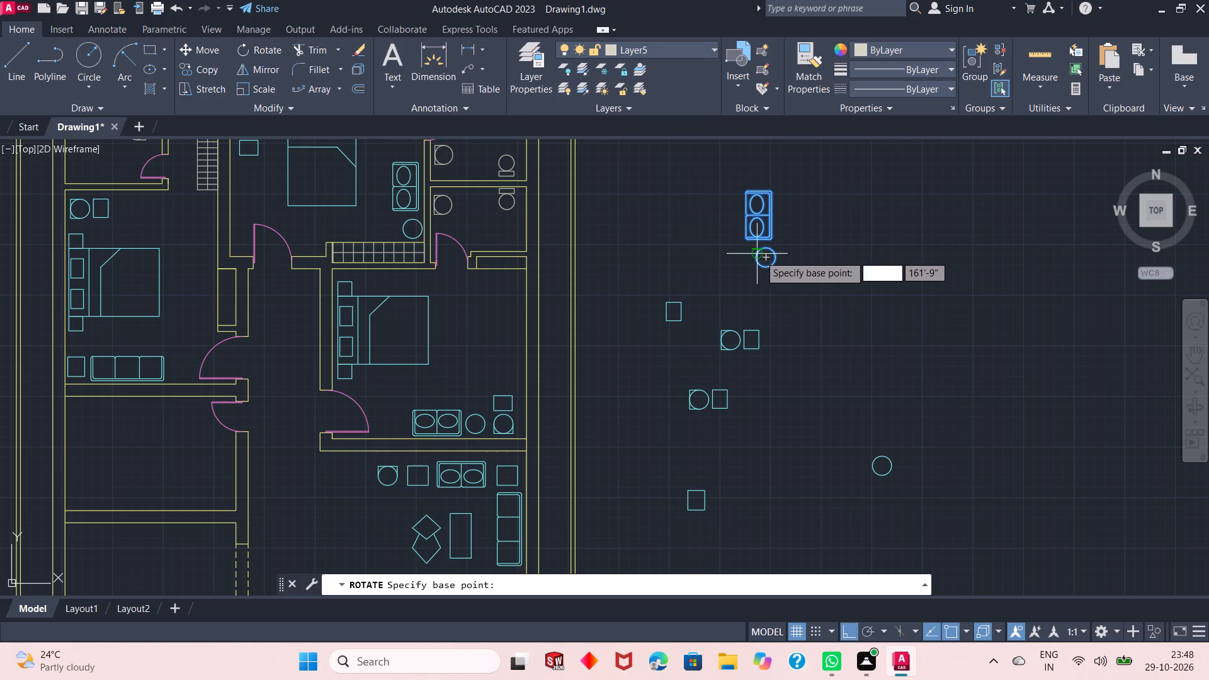
pyautogui.moveTo(765, 255); pyautogui.dragTo(798, 217)
pyautogui.click(798, 217)
pyautogui.click(798, 217)
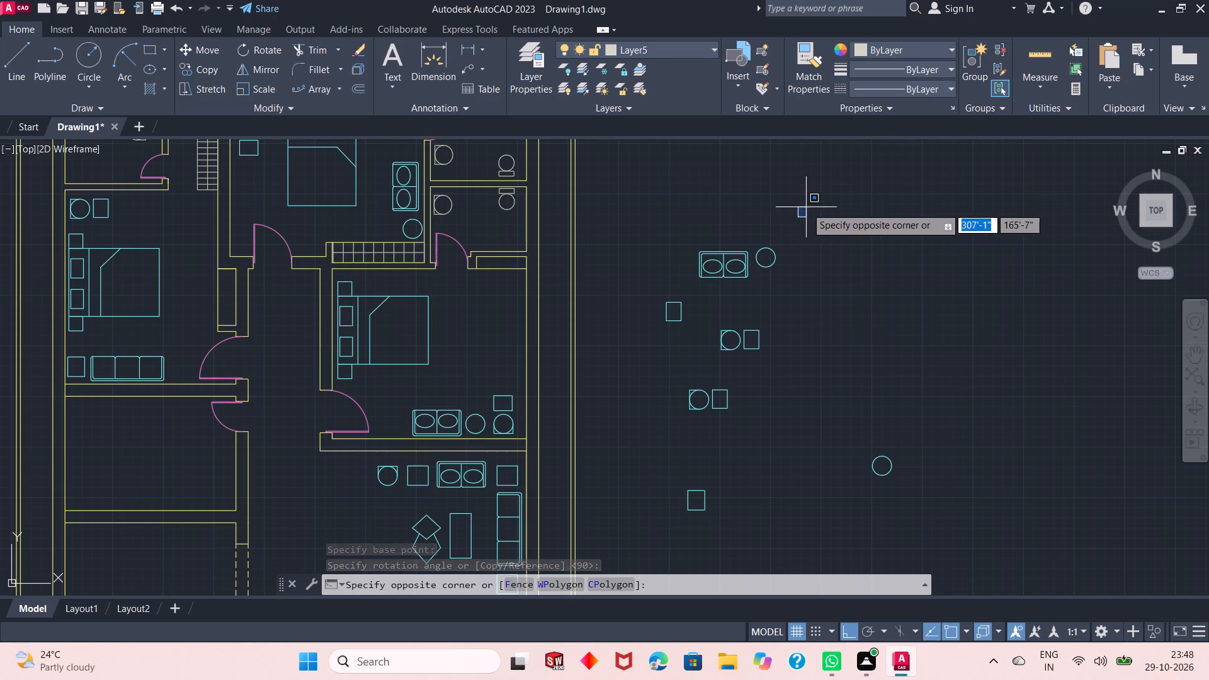
pyautogui.click(806, 207)
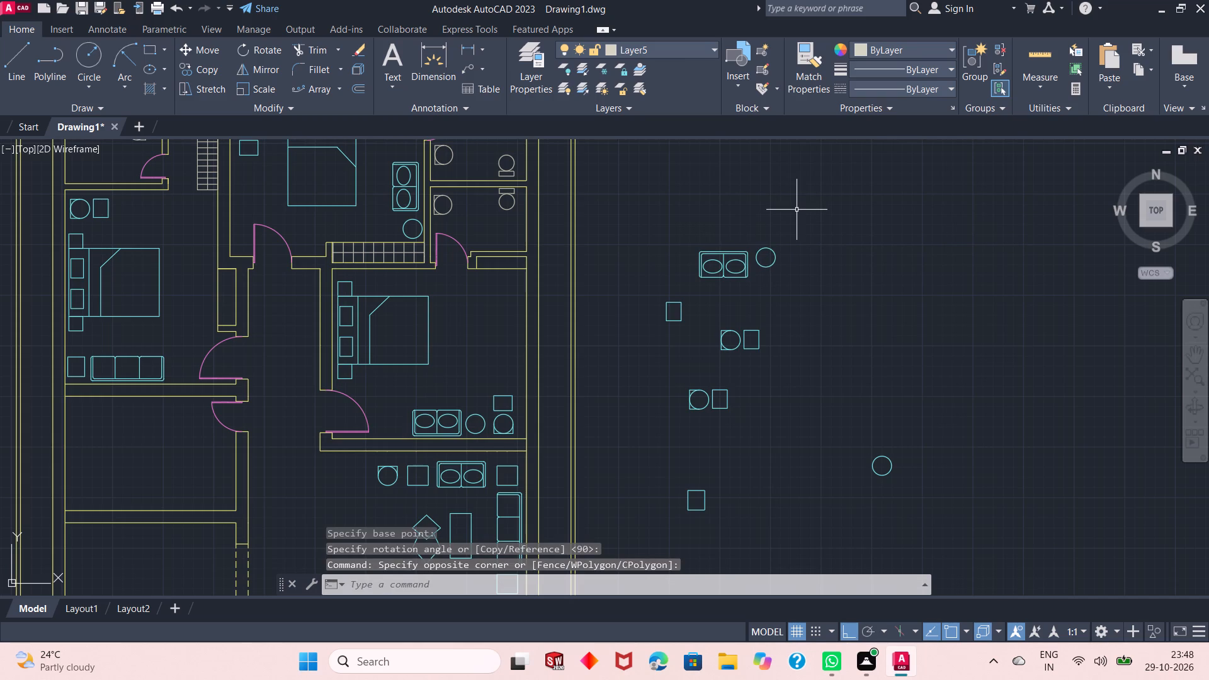
pyautogui.hotkey('ctrl', 'z')
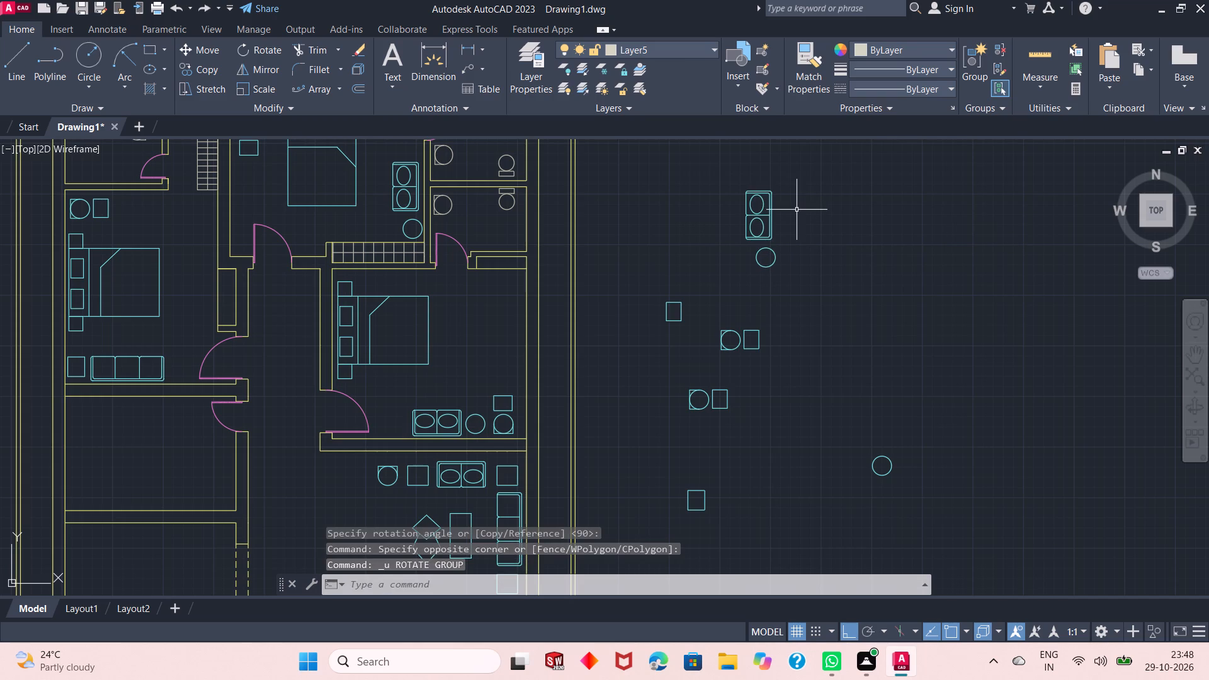
pyautogui.hotkey('ctrl', 'y')
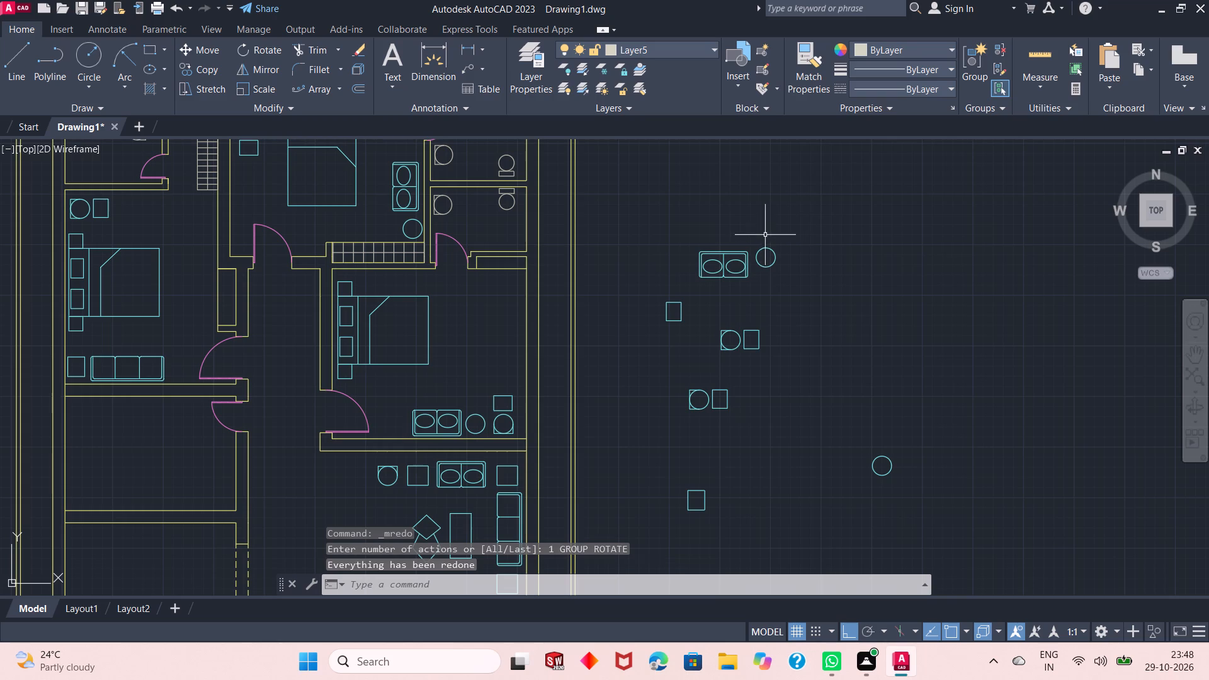
# With Ortho off, move the round table close beside the spare sofa's east end, level with its seats.
pyautogui.keyDown('ctrl'); pyautogui.scroll(2, 756, 263); pyautogui.keyUp('ctrl')
pyautogui.click(756, 263)
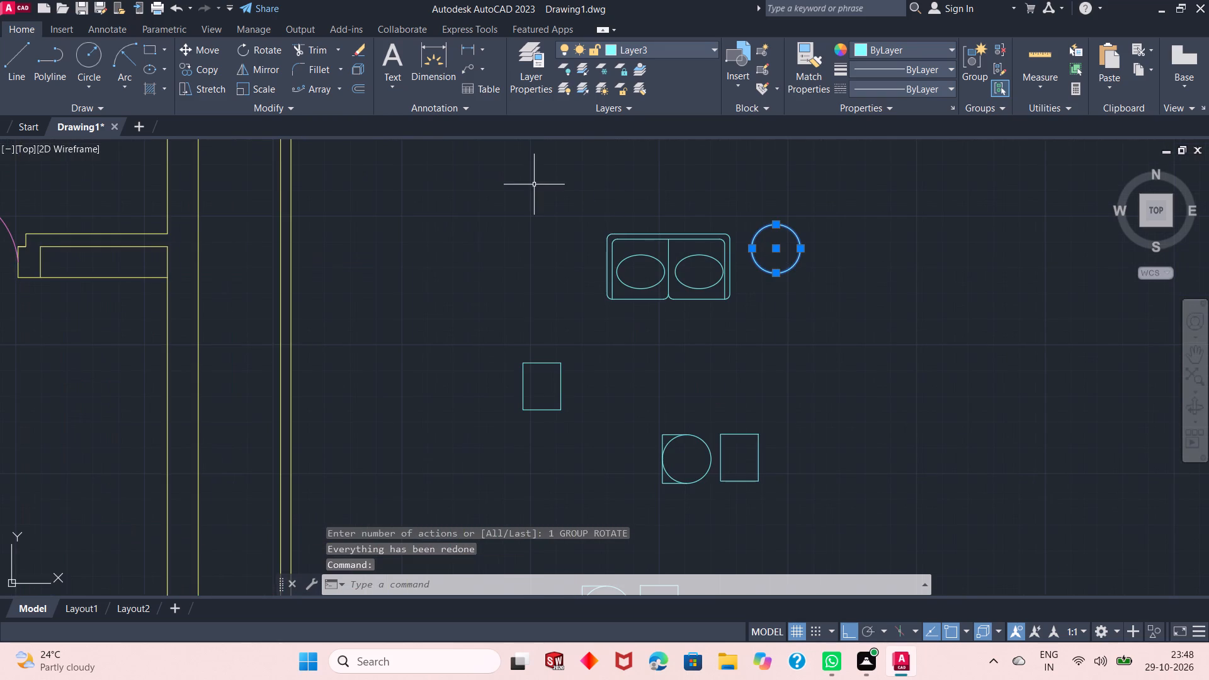
pyautogui.click(211, 55)
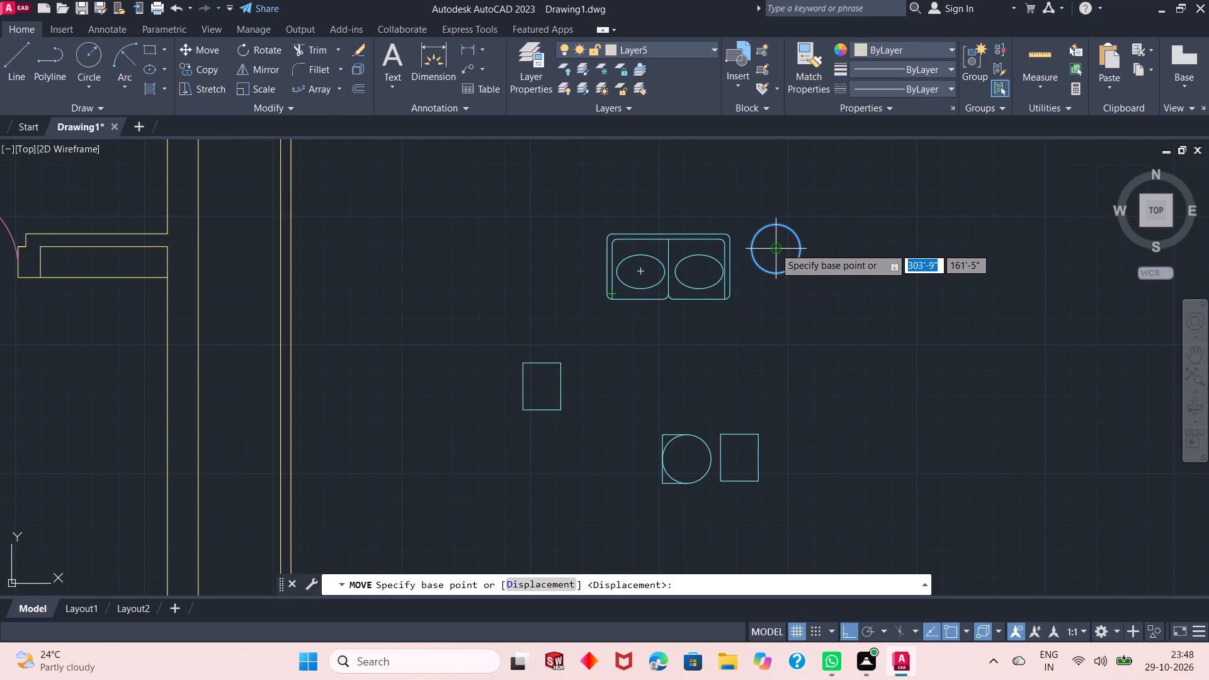
pyautogui.moveTo(775, 247); pyautogui.dragTo(761, 269)
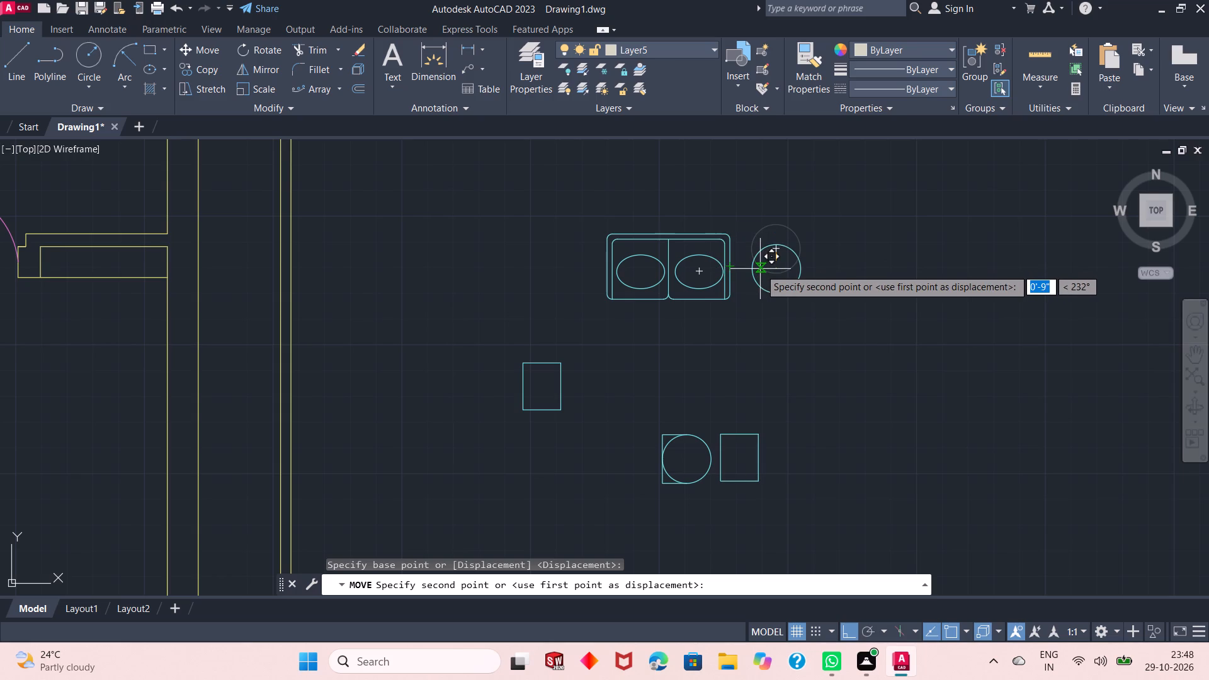
pyautogui.moveTo(761, 269); pyautogui.dragTo(768, 264)
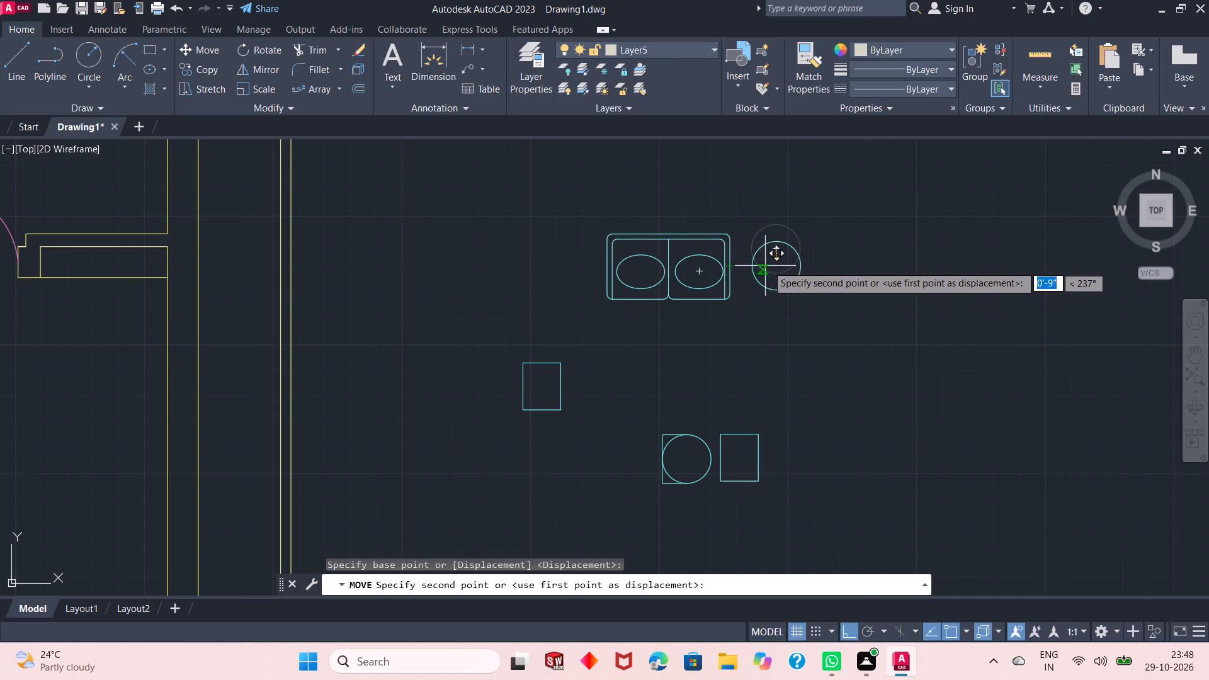
pyautogui.moveTo(768, 264); pyautogui.dragTo(784, 242)
pyautogui.press('F8')
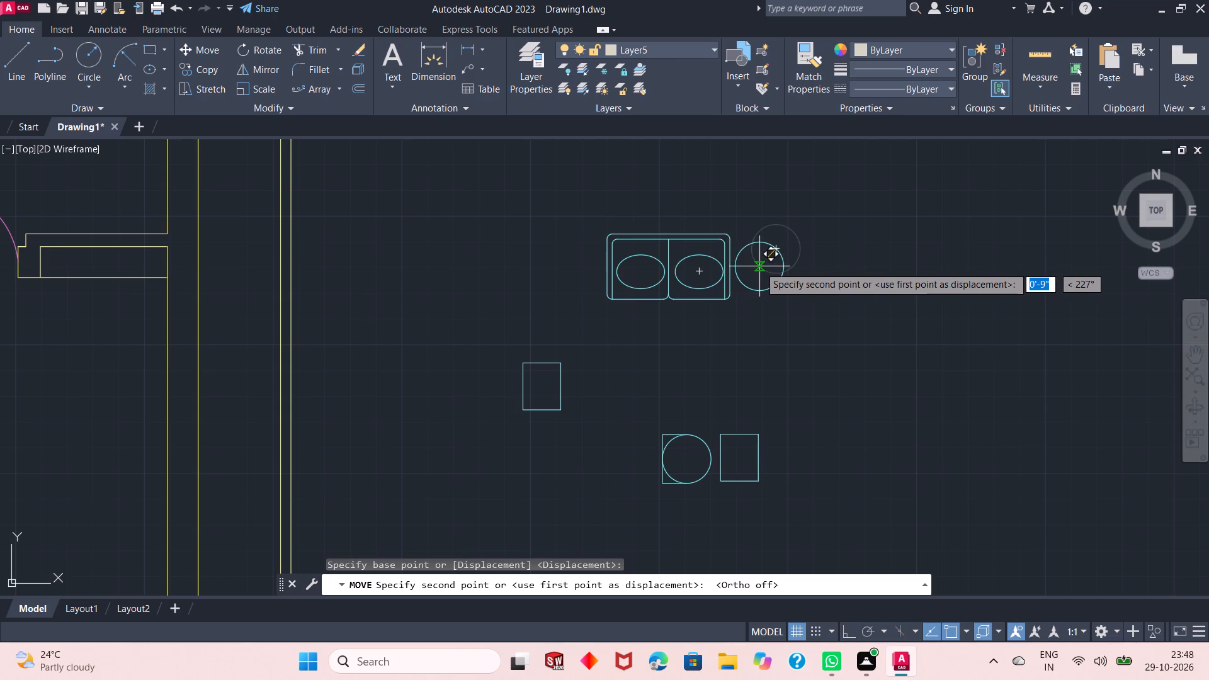
pyautogui.click(765, 265)
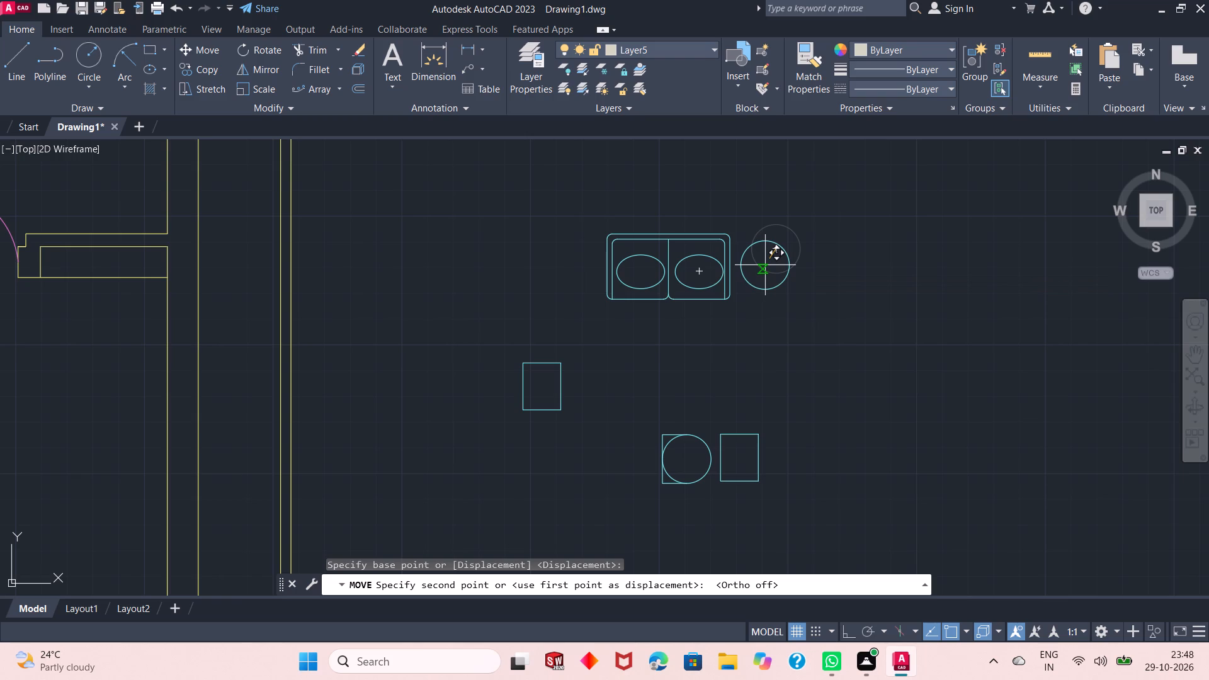
# Move the spare sofa and round table into the room south of the hall, along its north wall between the door and the rectangle.
pyautogui.moveTo(881, 179); pyautogui.dragTo(635, 185)
pyautogui.click(798, 192)
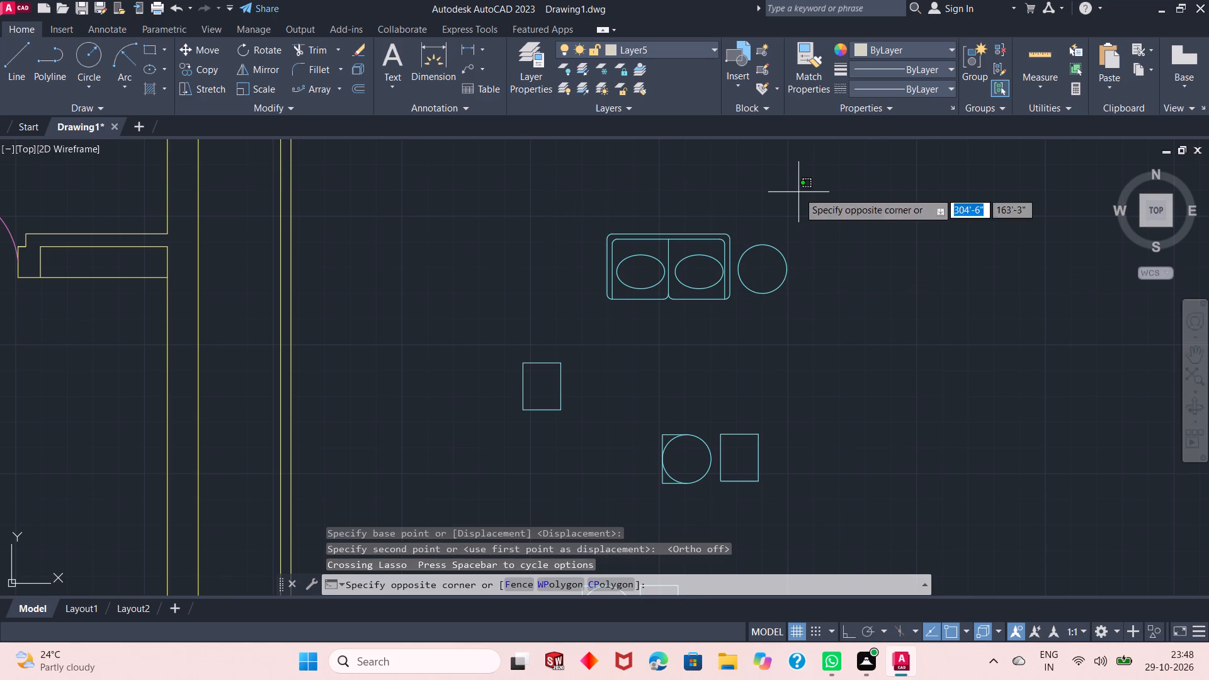
pyautogui.click(542, 320)
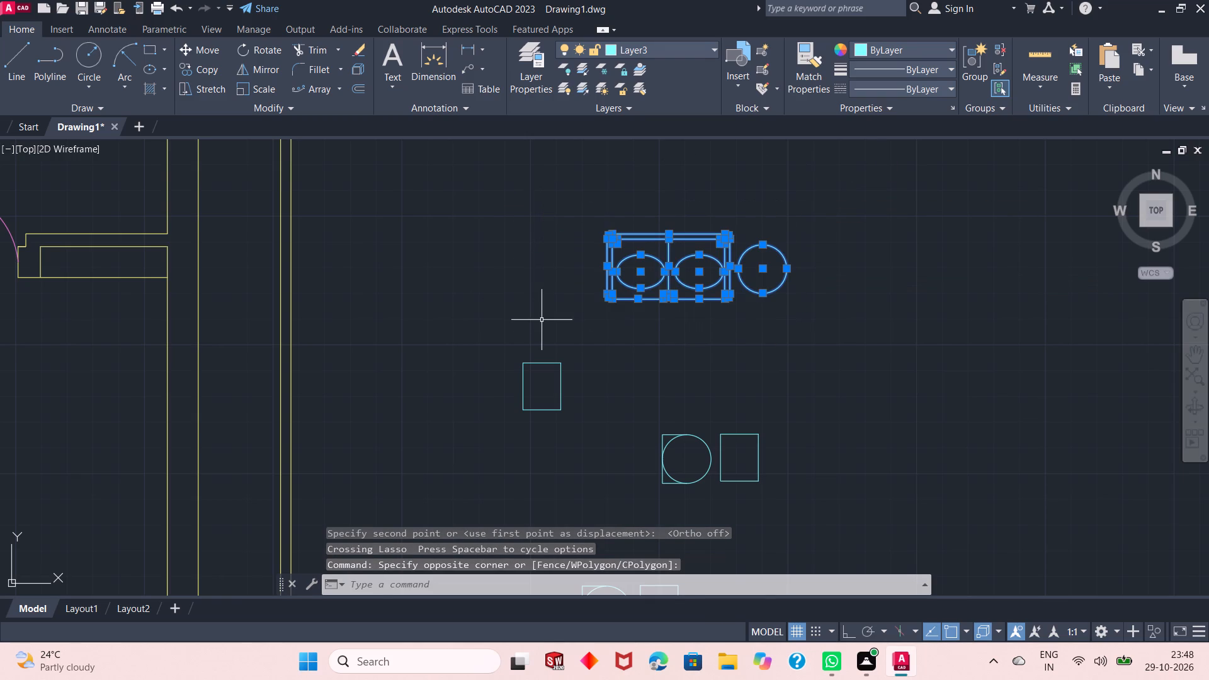
pyautogui.click(213, 48)
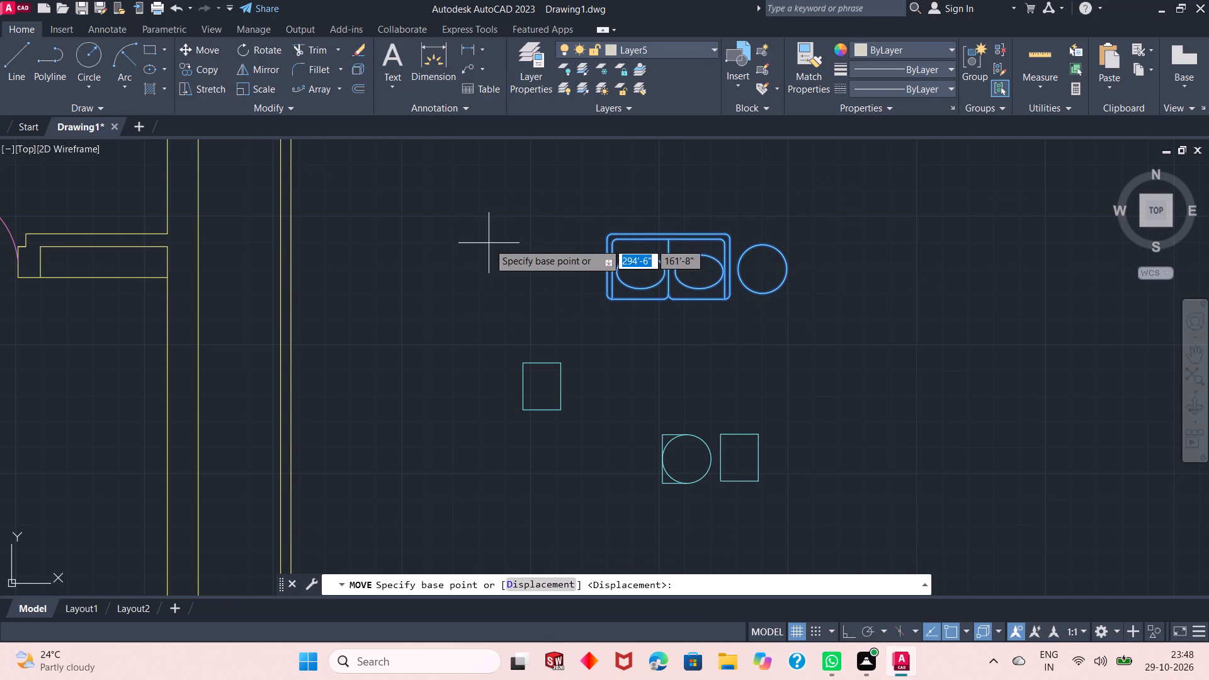
pyautogui.moveTo(761, 265); pyautogui.dragTo(661, 204)
pyautogui.keyDown('ctrl'); pyautogui.scroll(-1, 661, 204); pyautogui.keyUp('ctrl')
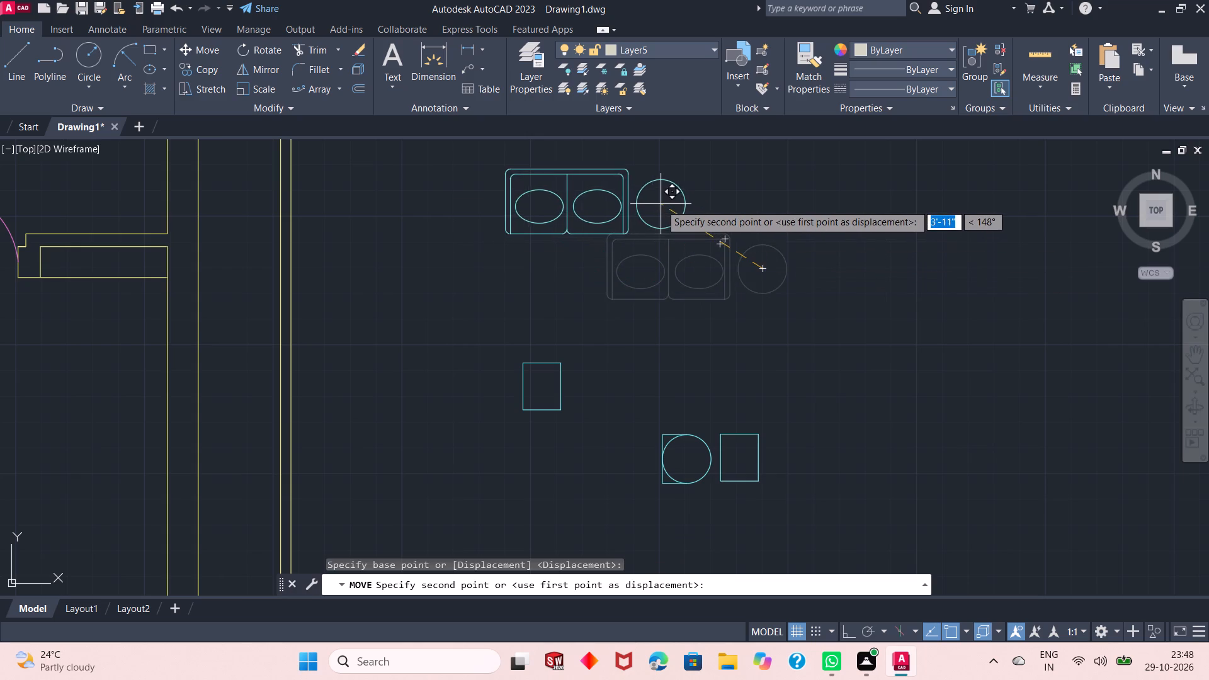
pyautogui.keyDown('ctrl'); pyautogui.scroll(-2, 661, 204); pyautogui.keyUp('ctrl')
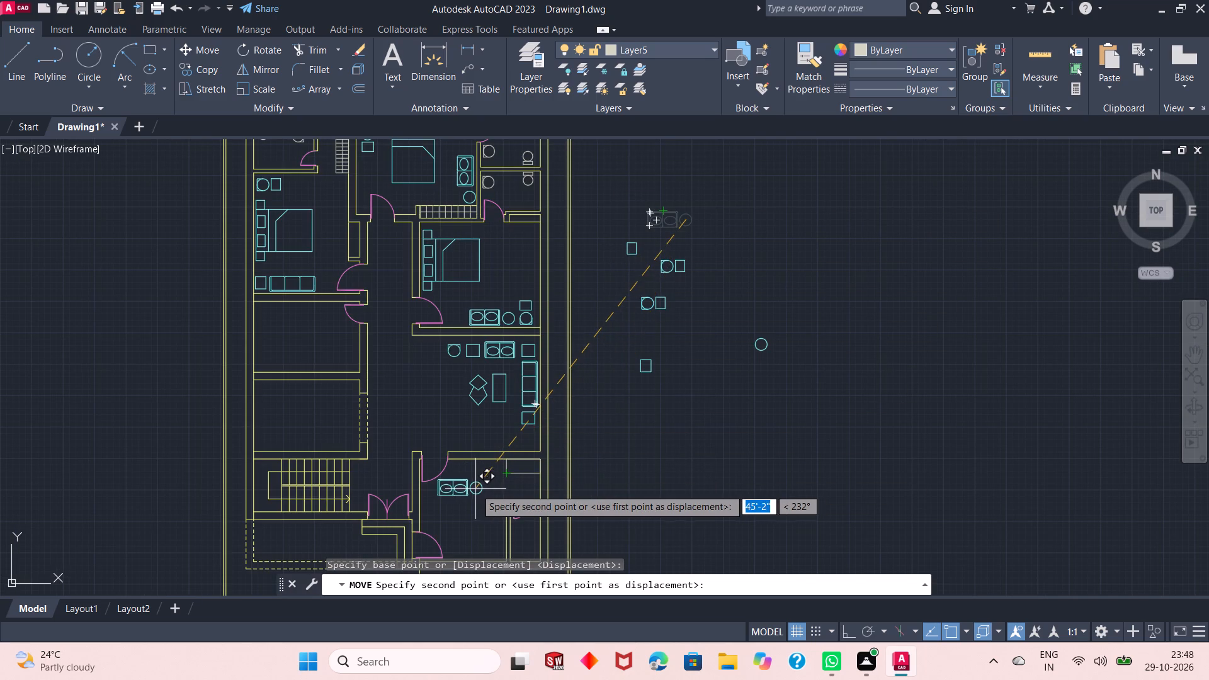
pyautogui.keyDown('ctrl'); pyautogui.scroll(3, 475, 489); pyautogui.keyUp('ctrl')
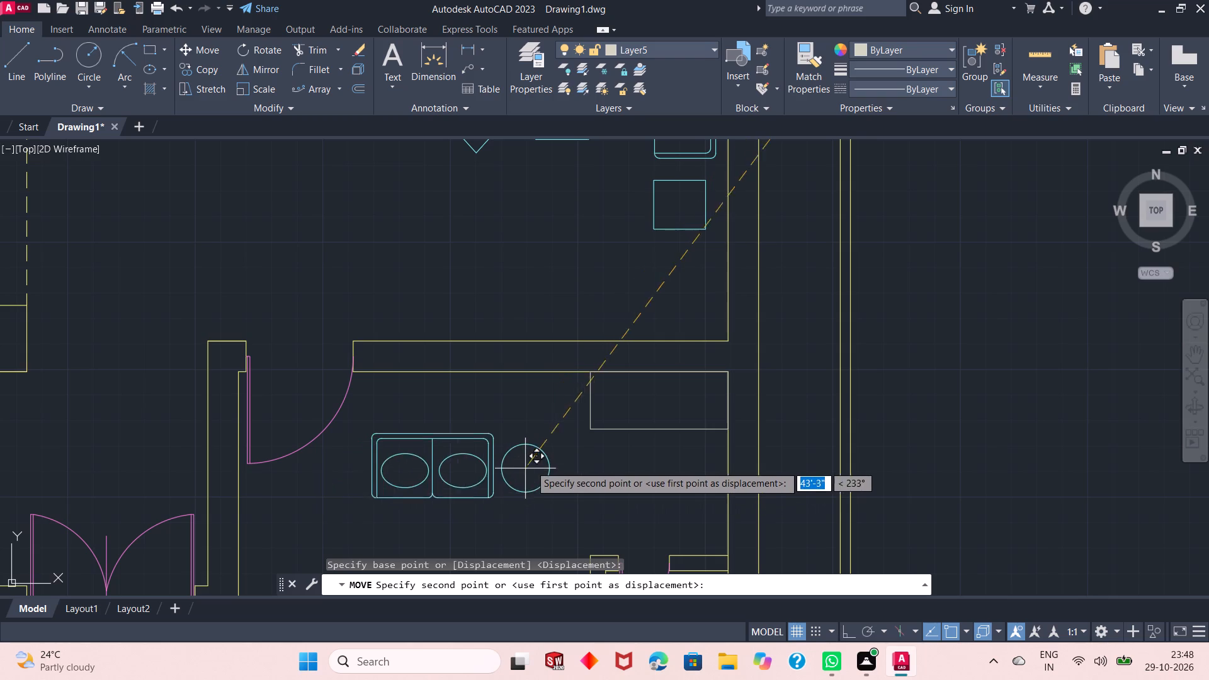
pyautogui.click(552, 413)
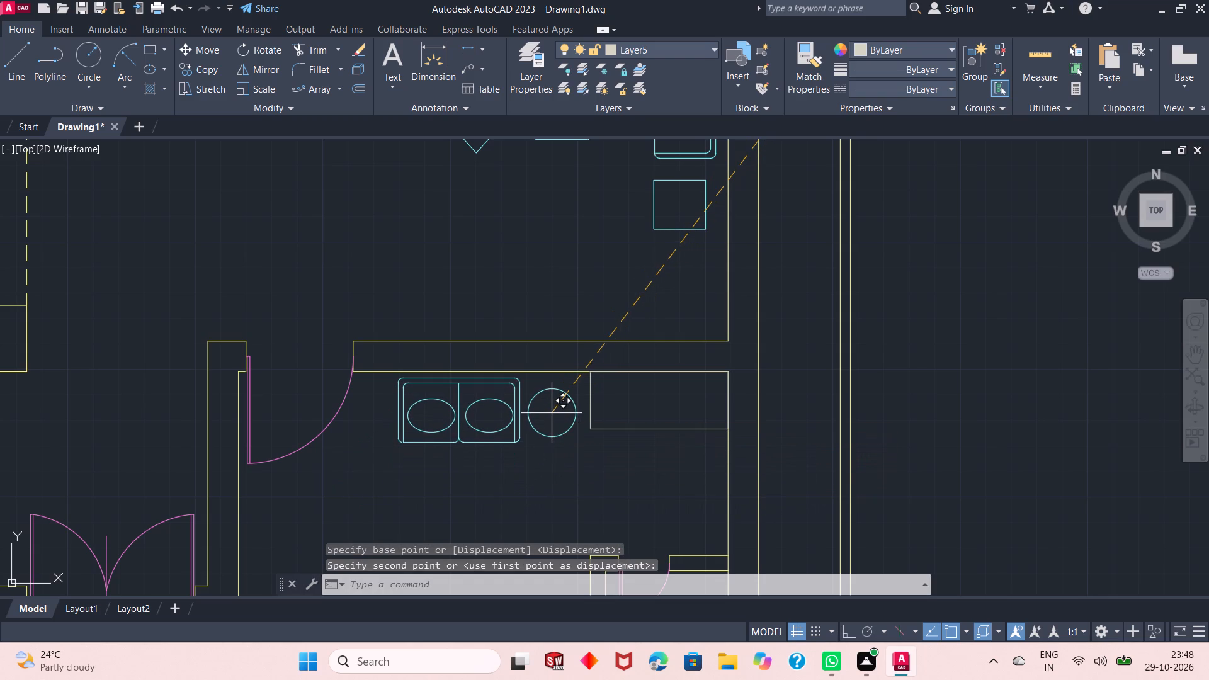
# On Layer3, draw a rectangular table about 3'-3" by 1'-2" just south of the two-seat sofa.
pyautogui.keyDown('ctrl'); pyautogui.scroll(-1, 573, 354); pyautogui.keyUp('ctrl')
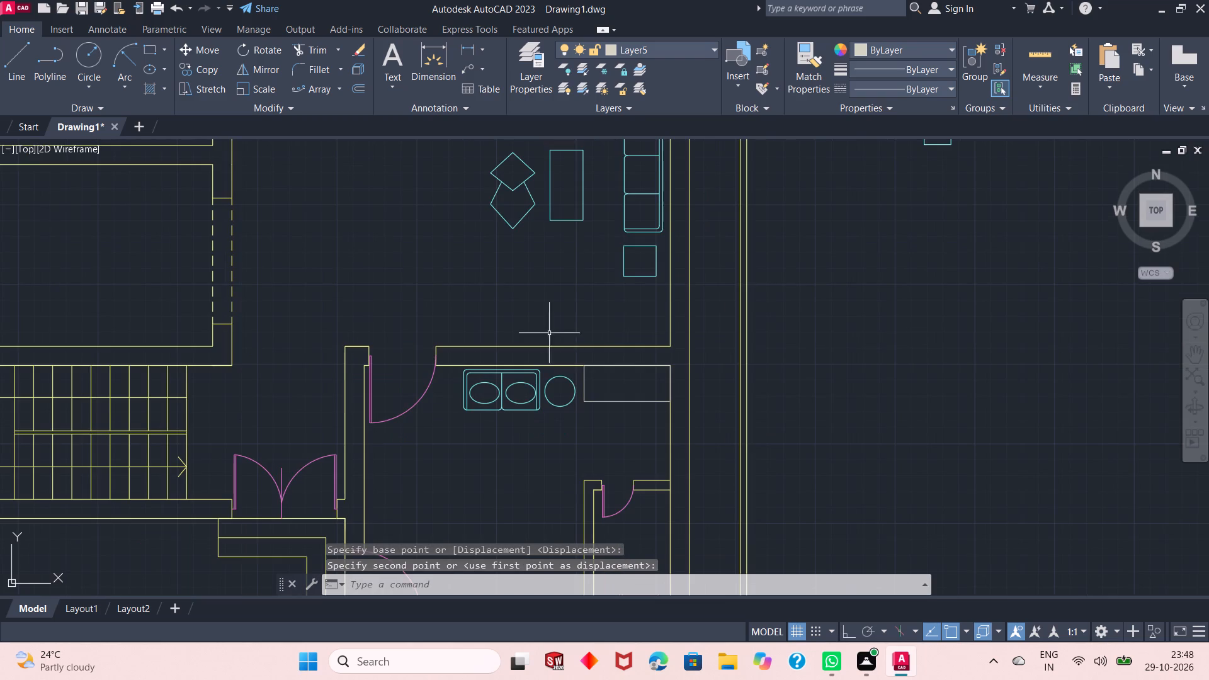
pyautogui.click(673, 45)
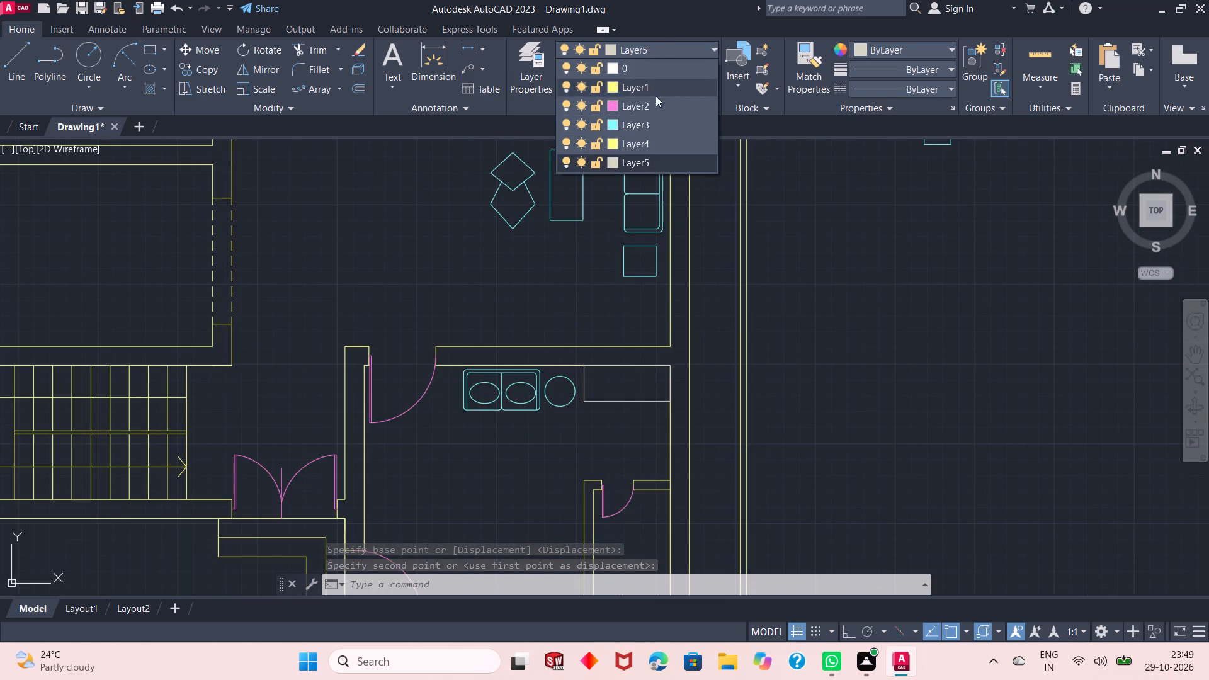
pyautogui.click(646, 127)
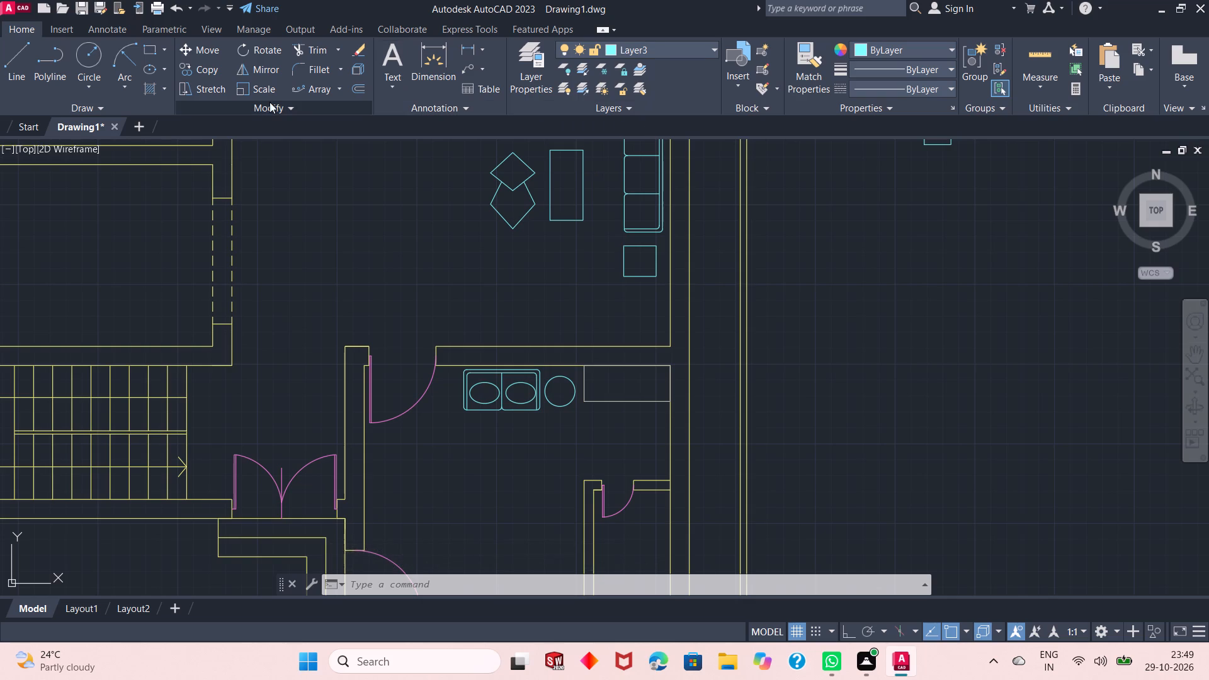
pyautogui.click(149, 49)
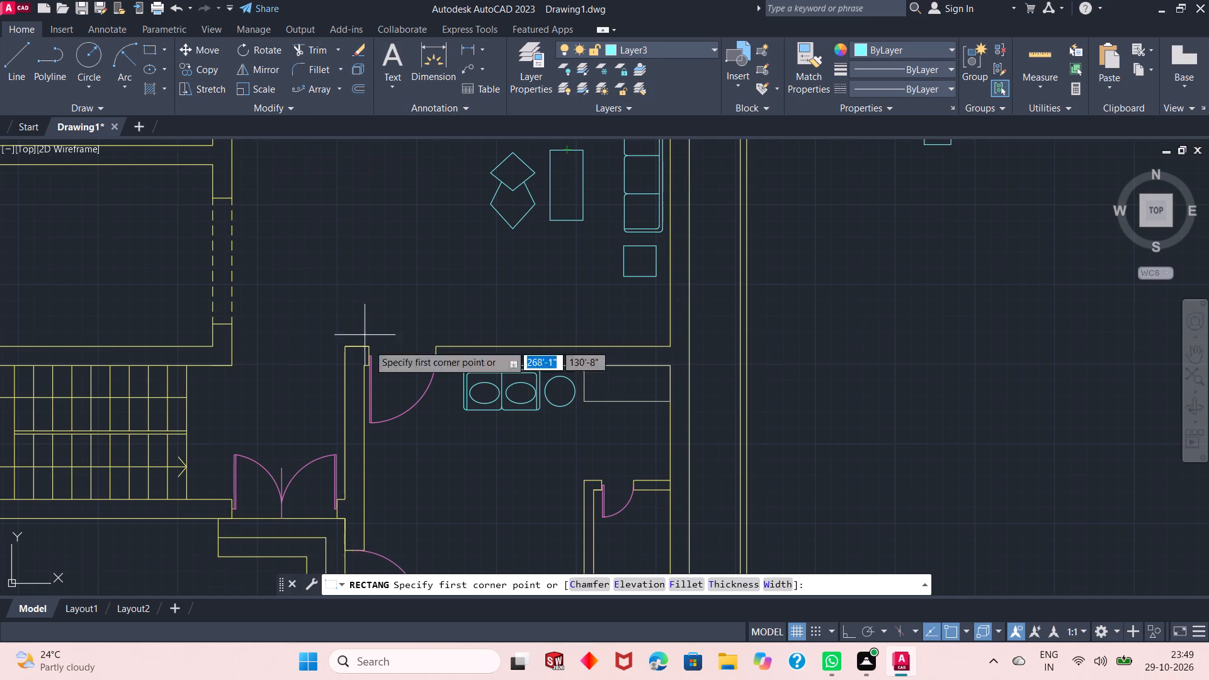
pyautogui.keyDown('ctrl'); pyautogui.scroll(2, 479, 475); pyautogui.keyUp('ctrl')
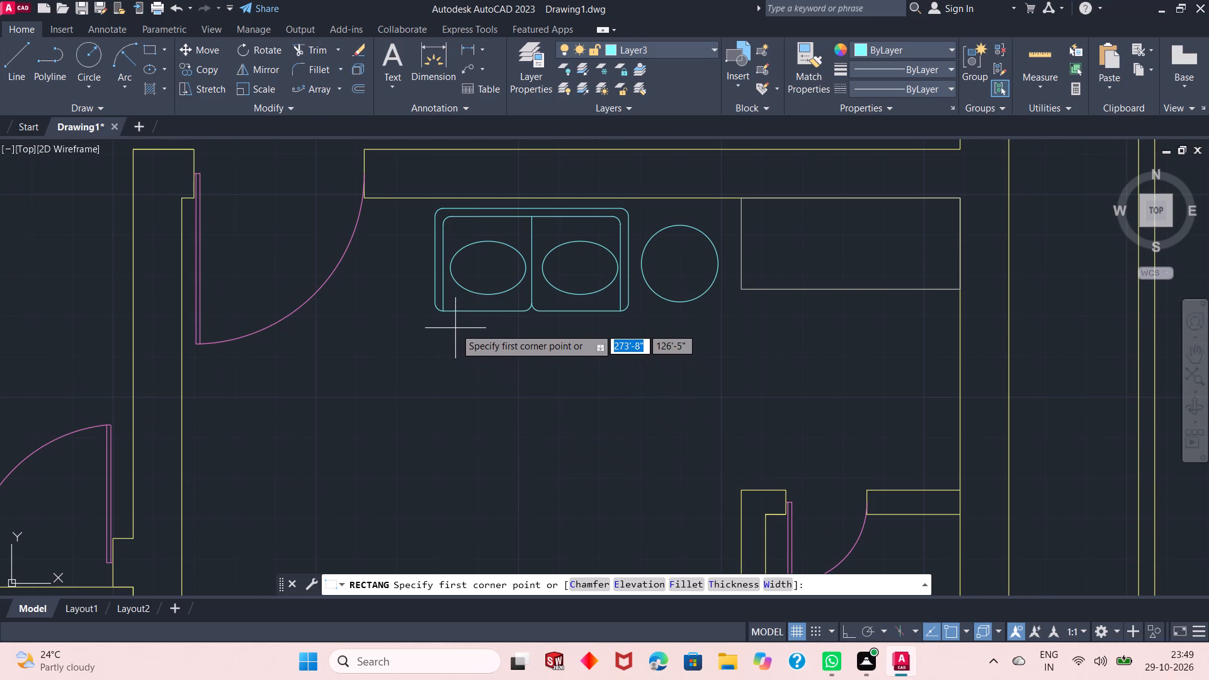
pyautogui.moveTo(455, 328); pyautogui.dragTo(548, 355)
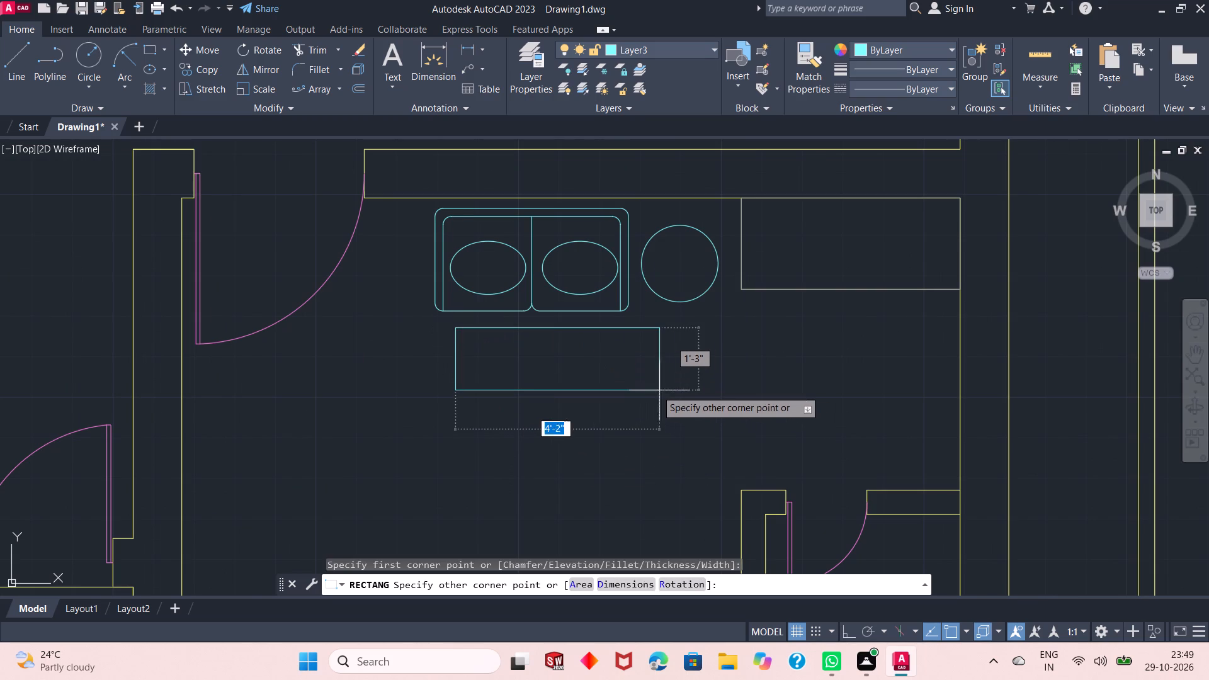
pyautogui.click(615, 385)
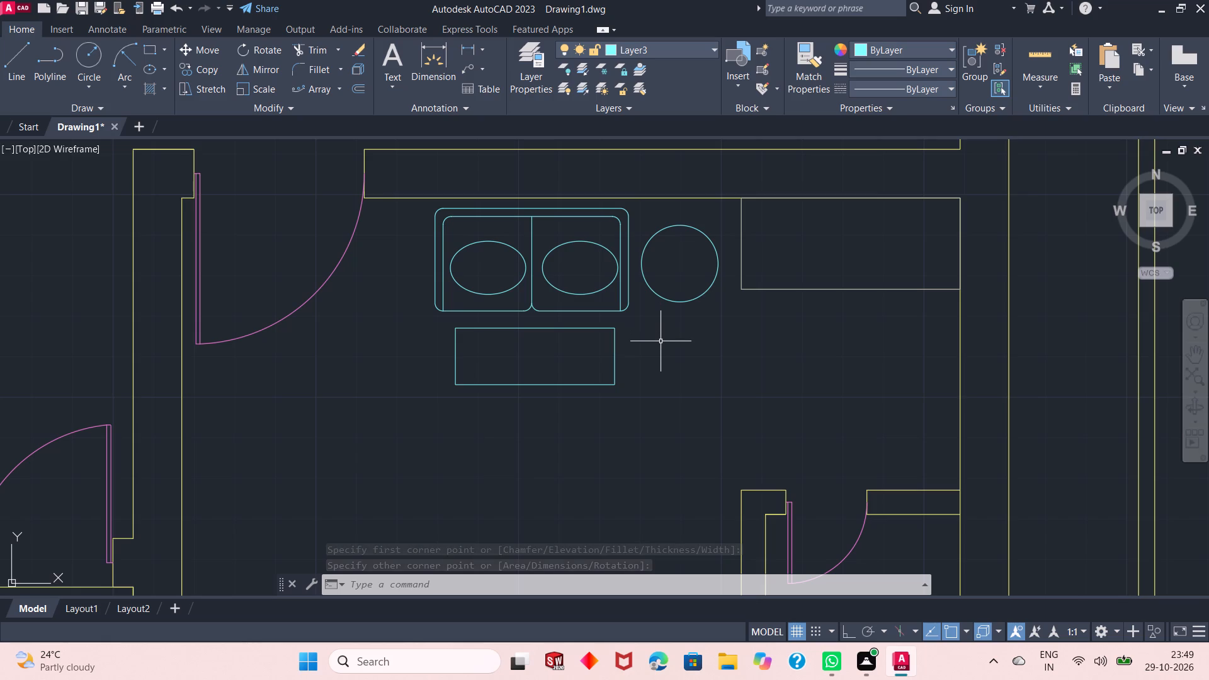
# Make Layer5 the current layer.
pyautogui.keyDown('ctrl'); pyautogui.scroll(-2, 603, 270); pyautogui.keyUp('ctrl')
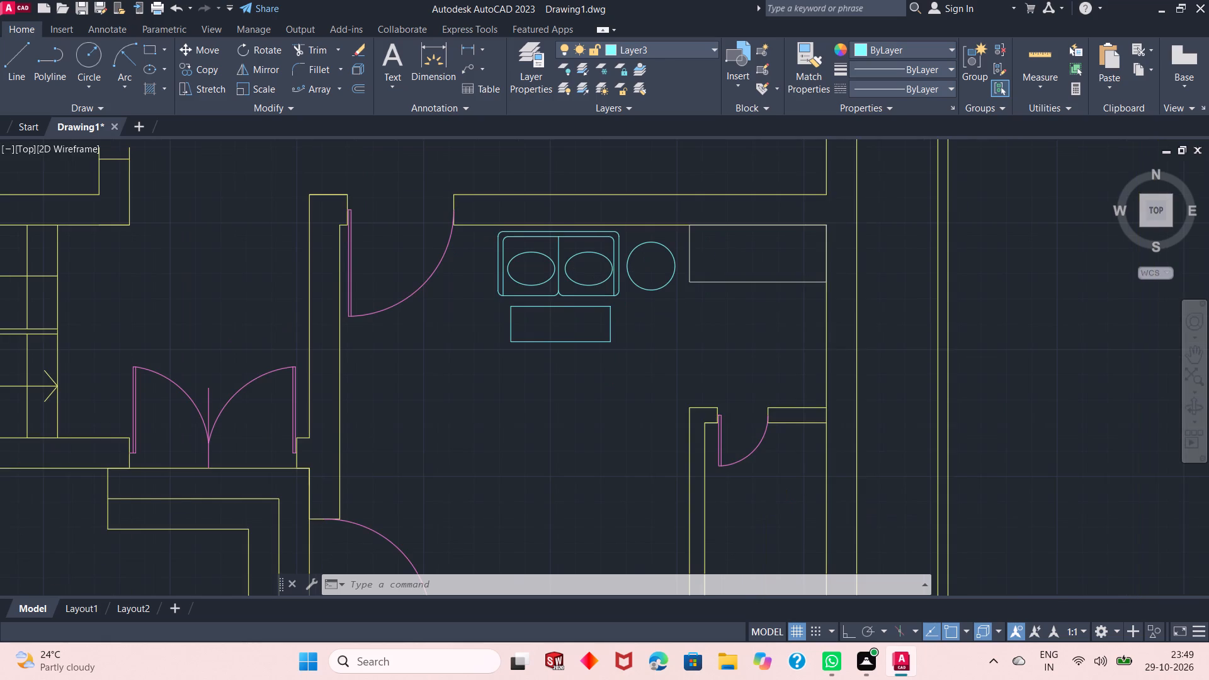
pyautogui.click(671, 50)
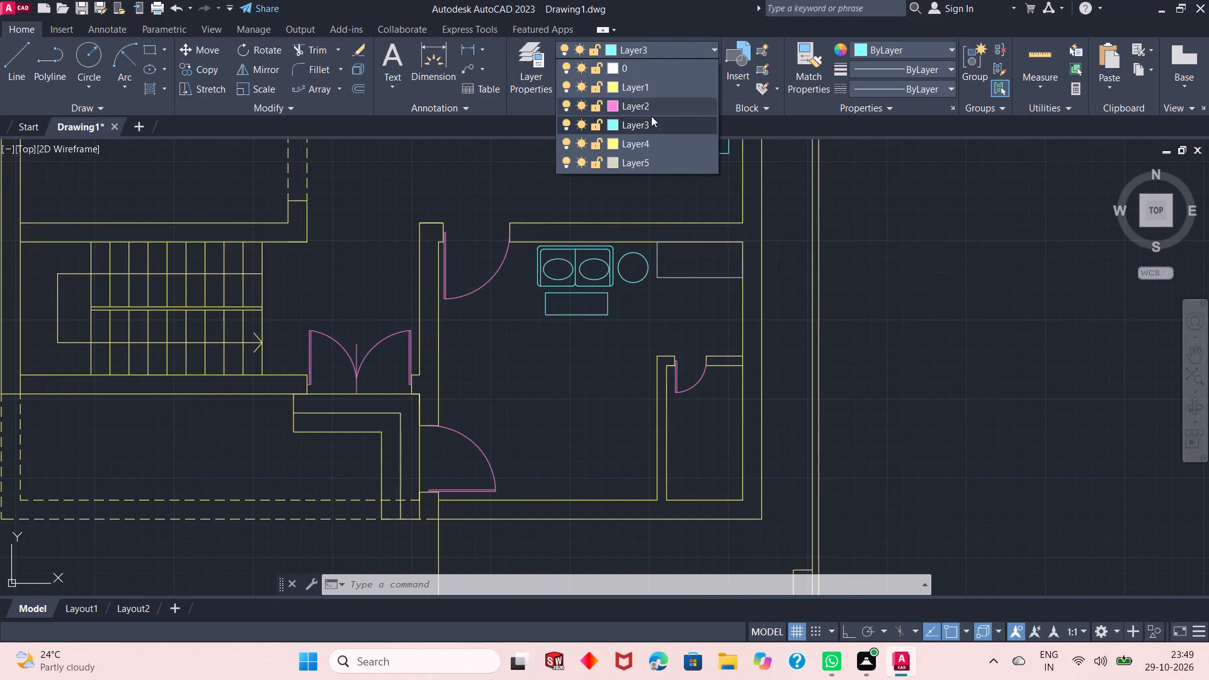
pyautogui.click(644, 165)
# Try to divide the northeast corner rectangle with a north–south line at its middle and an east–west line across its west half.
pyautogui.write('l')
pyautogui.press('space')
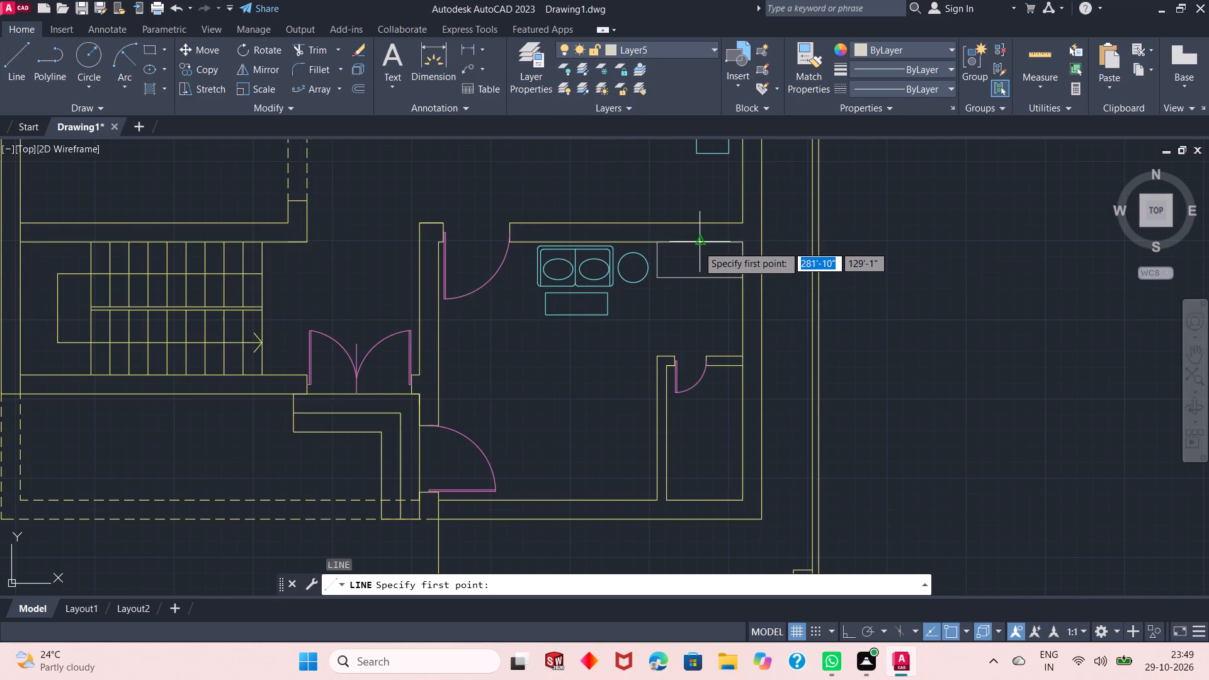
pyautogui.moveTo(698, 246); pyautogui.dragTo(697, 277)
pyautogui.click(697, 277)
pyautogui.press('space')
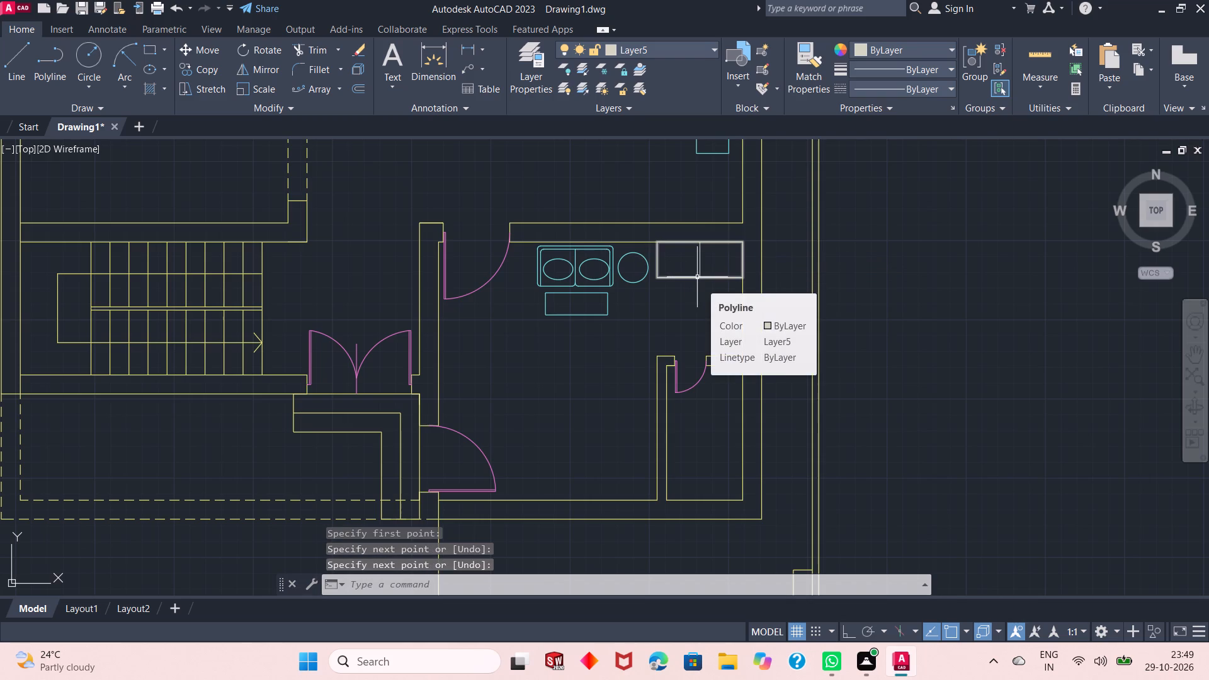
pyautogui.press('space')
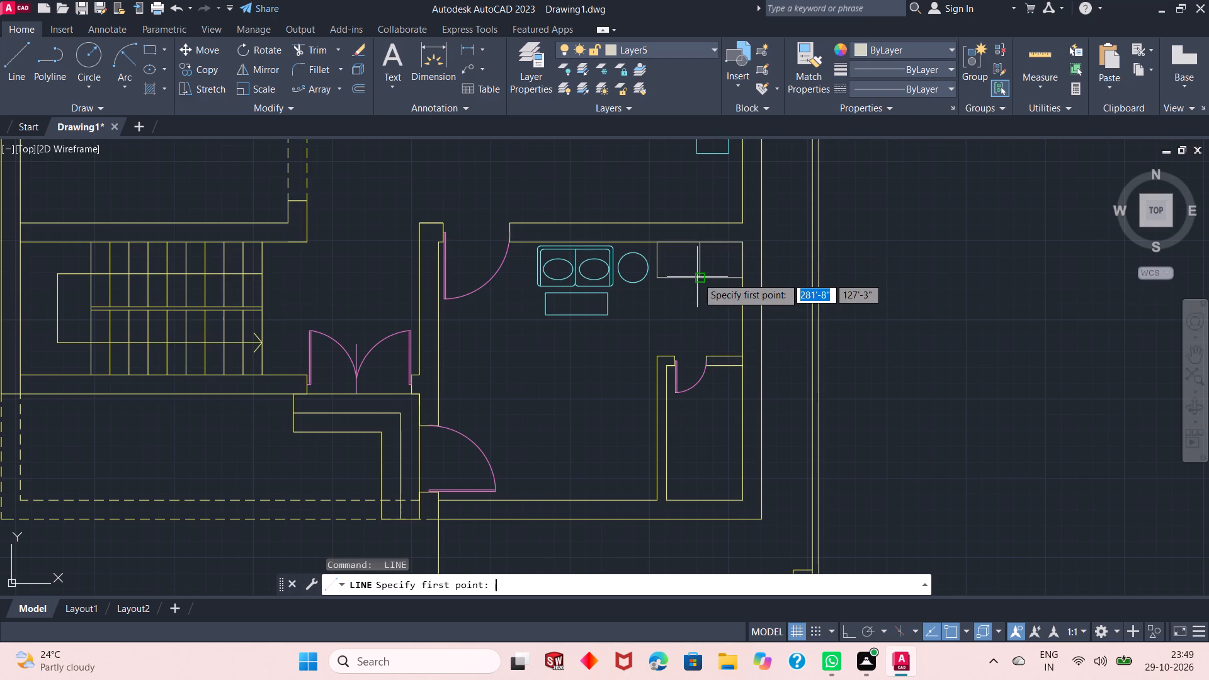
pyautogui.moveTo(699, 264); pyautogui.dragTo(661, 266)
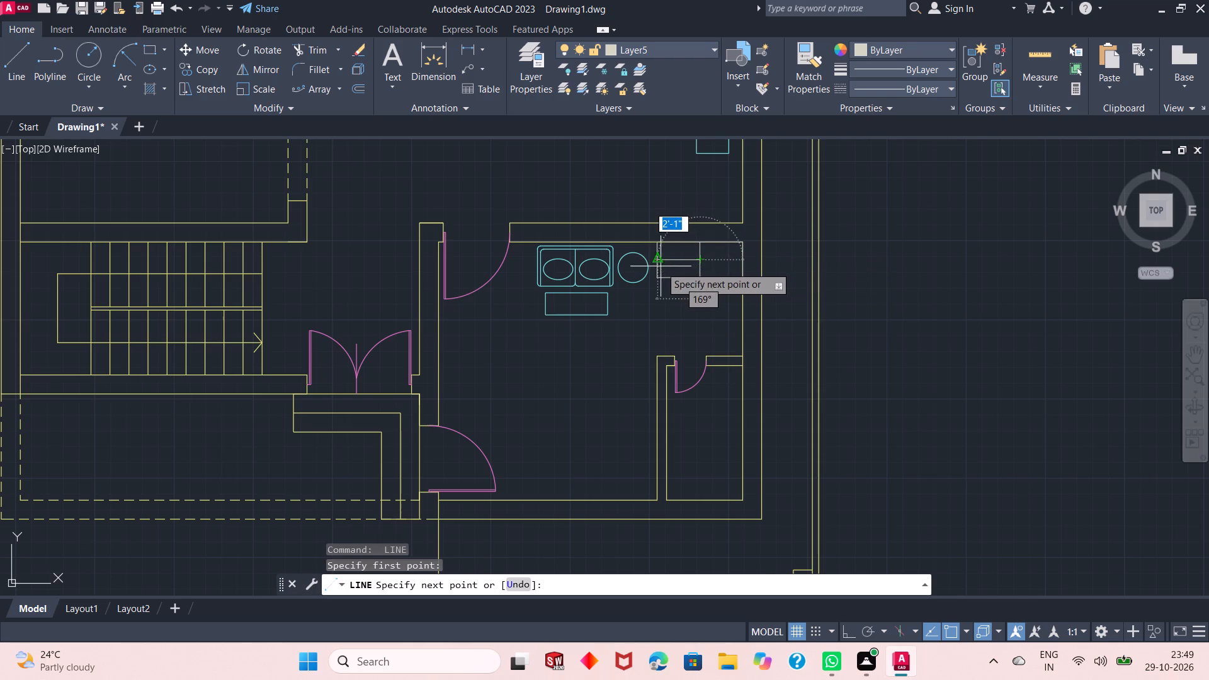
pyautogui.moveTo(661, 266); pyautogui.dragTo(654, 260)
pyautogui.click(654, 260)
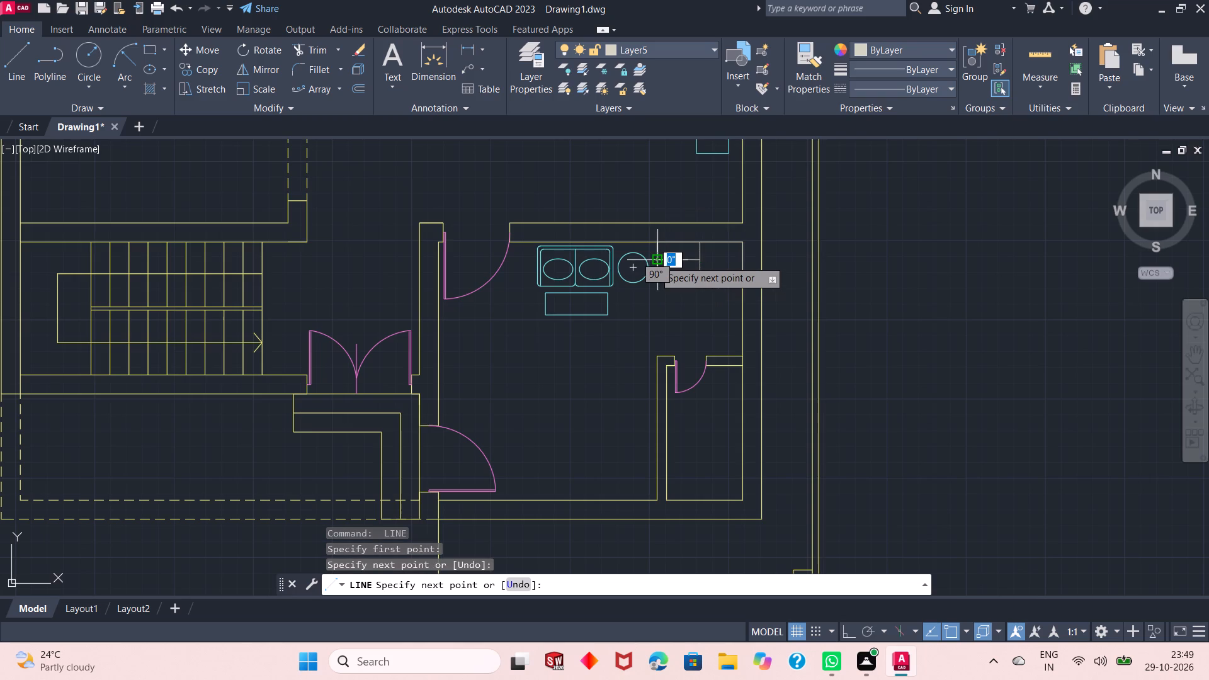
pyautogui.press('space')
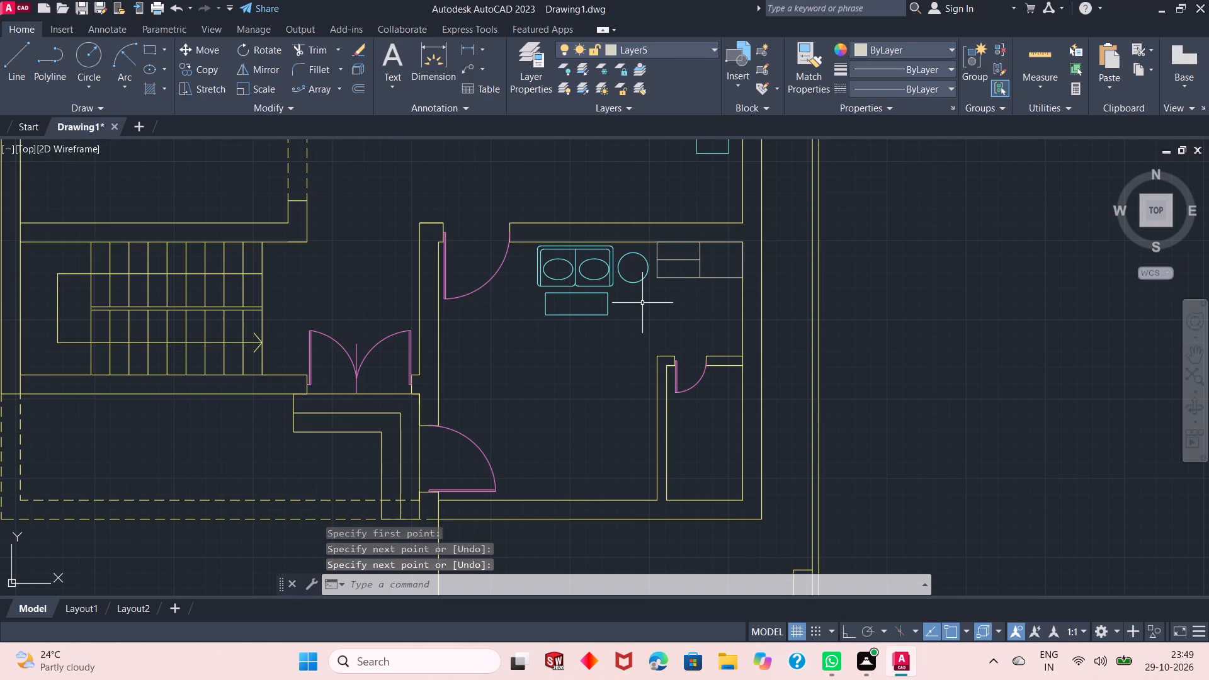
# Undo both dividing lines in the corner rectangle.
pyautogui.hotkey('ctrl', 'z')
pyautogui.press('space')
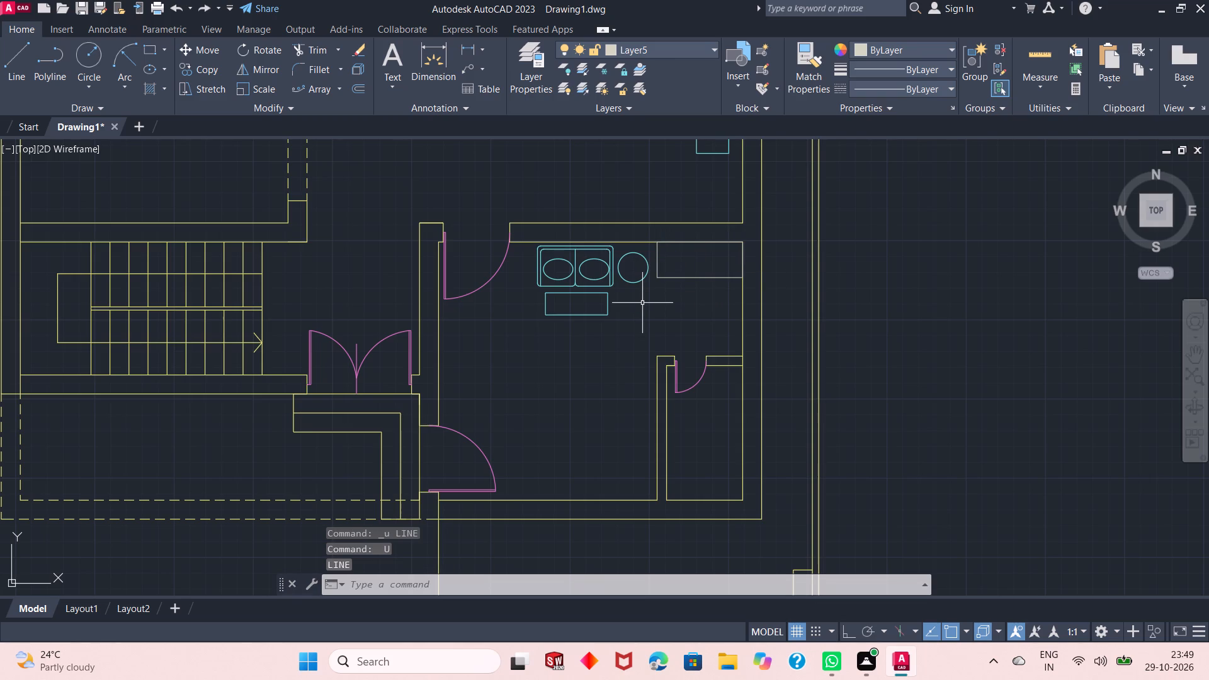
# With Ortho on, draw a north–south line through the corner rectangle's middle and an east–west line halving its west part.
pyautogui.write('l')
pyautogui.press('space')
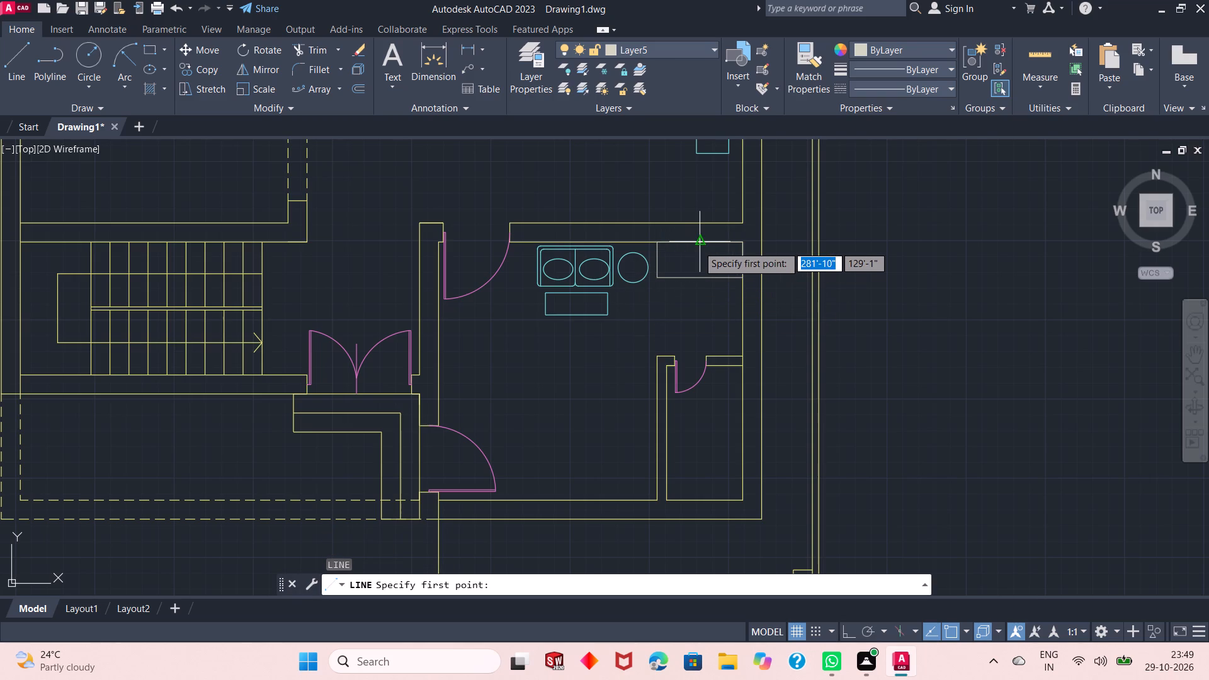
pyautogui.press('F8')
pyautogui.click(698, 246)
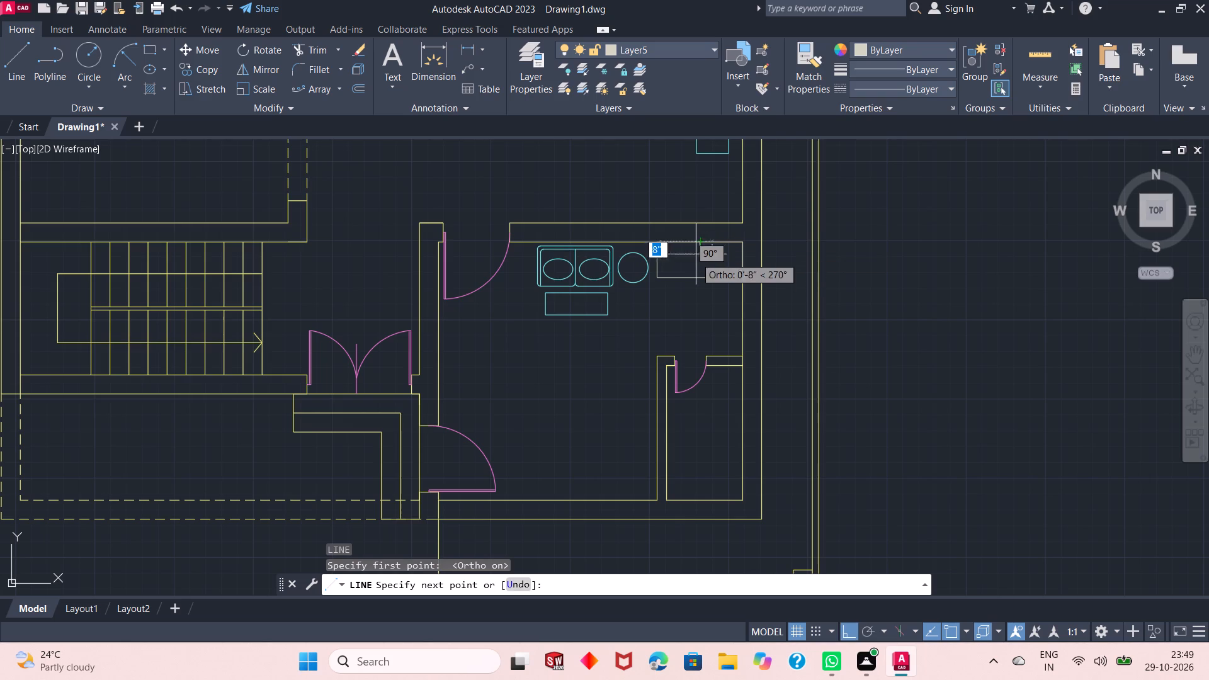
pyautogui.click(695, 281)
pyautogui.press('space')
pyautogui.press('space')
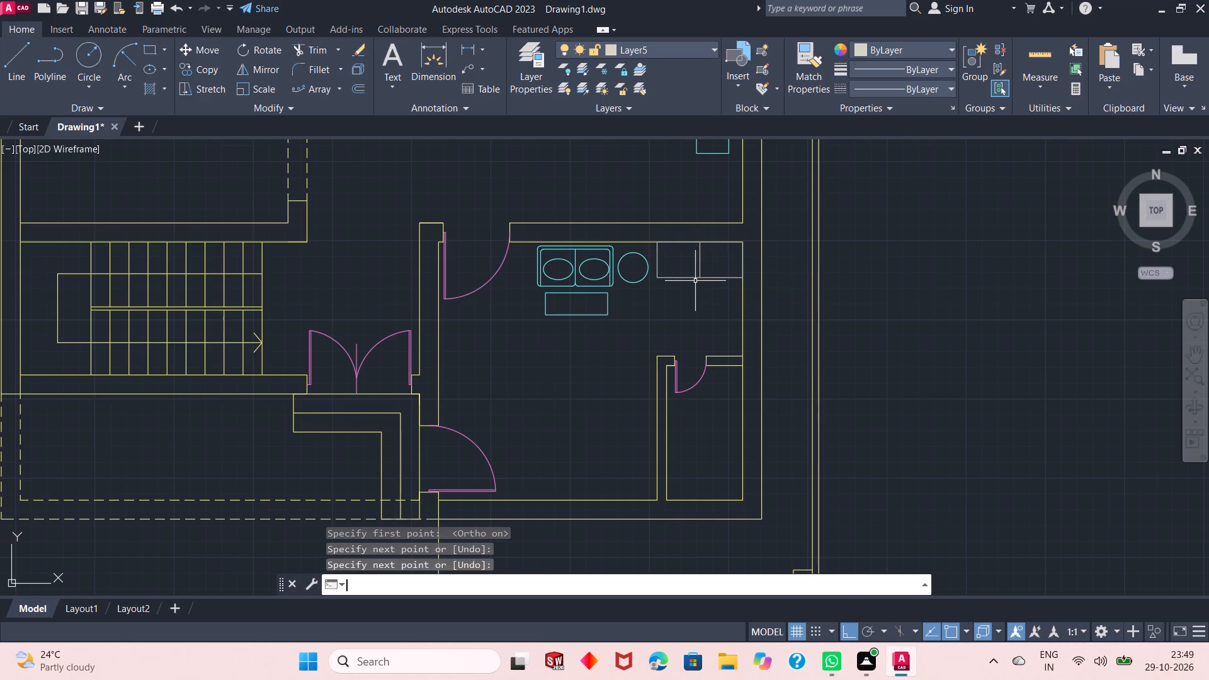
pyautogui.moveTo(657, 261); pyautogui.dragTo(713, 262)
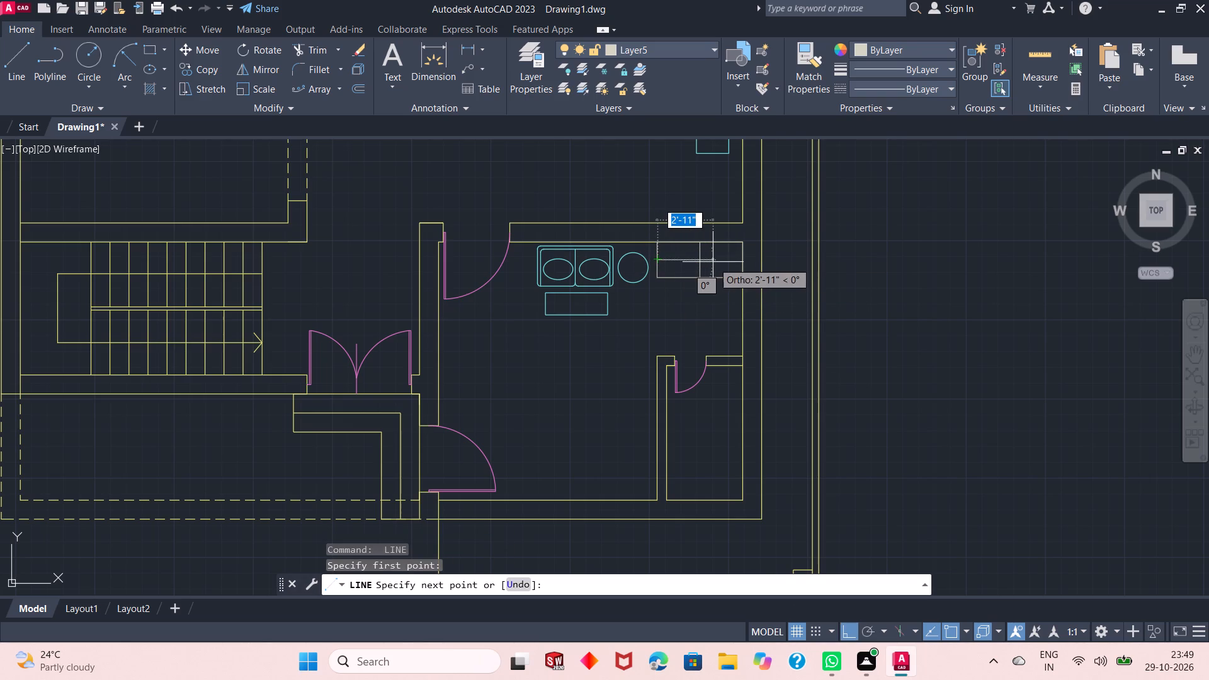
pyautogui.moveTo(713, 262); pyautogui.dragTo(701, 261)
pyautogui.click(701, 261)
pyautogui.press('space')
# Draw a diagonal across the rectangle's east half, from the midpoint of its north edge to its southeast corner.
pyautogui.press('space')
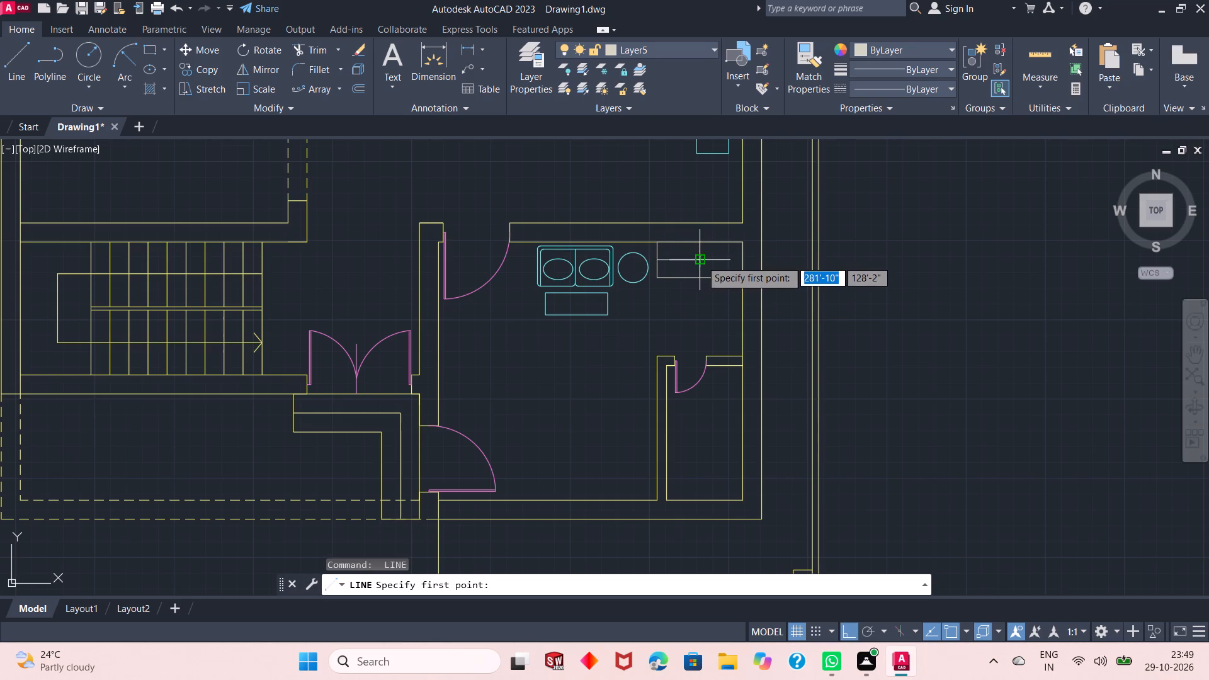
pyautogui.click(703, 242)
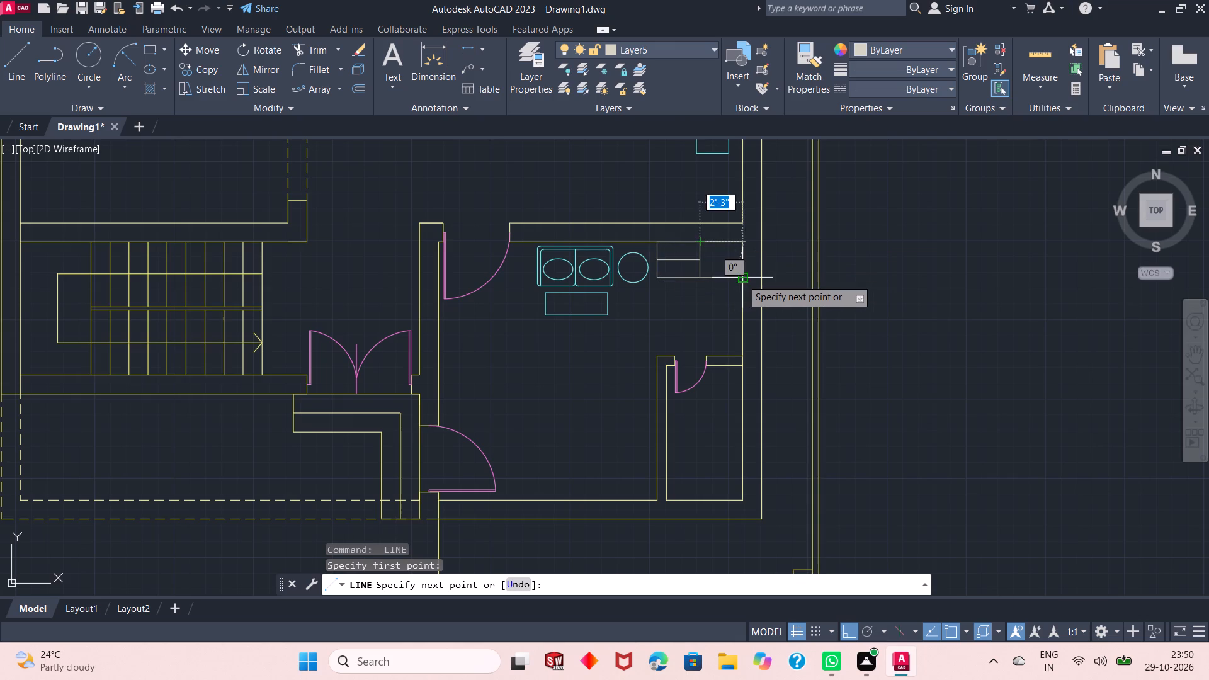
pyautogui.click(742, 279)
pyautogui.press('space')
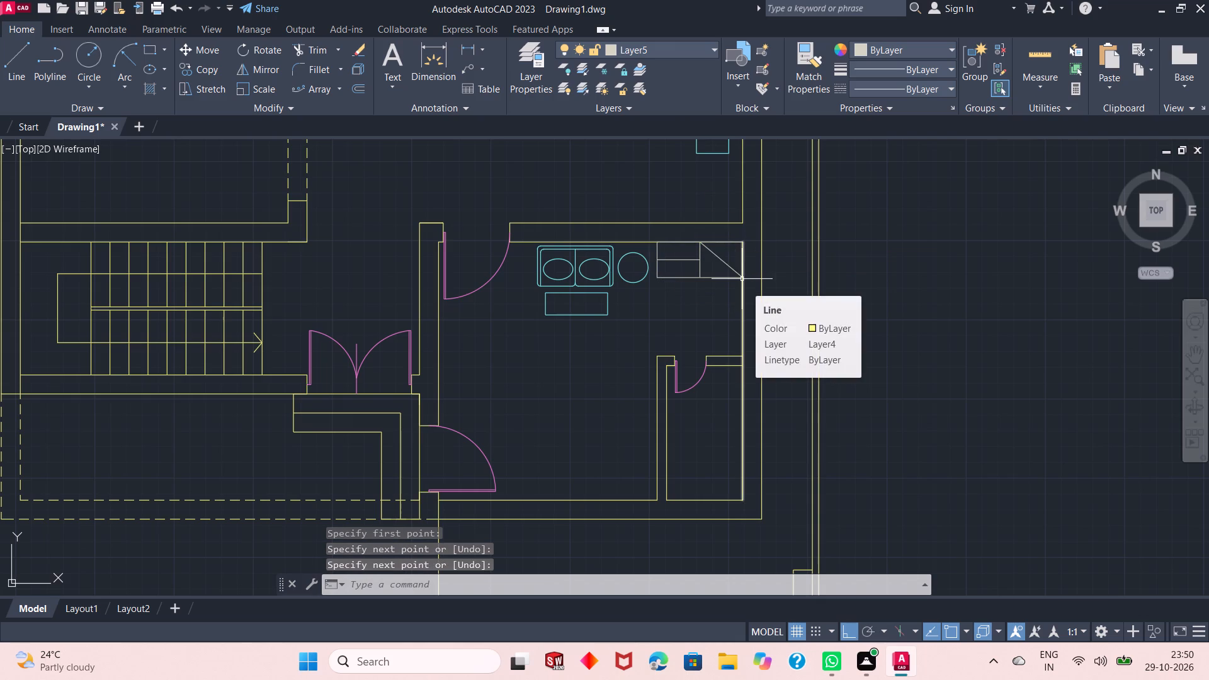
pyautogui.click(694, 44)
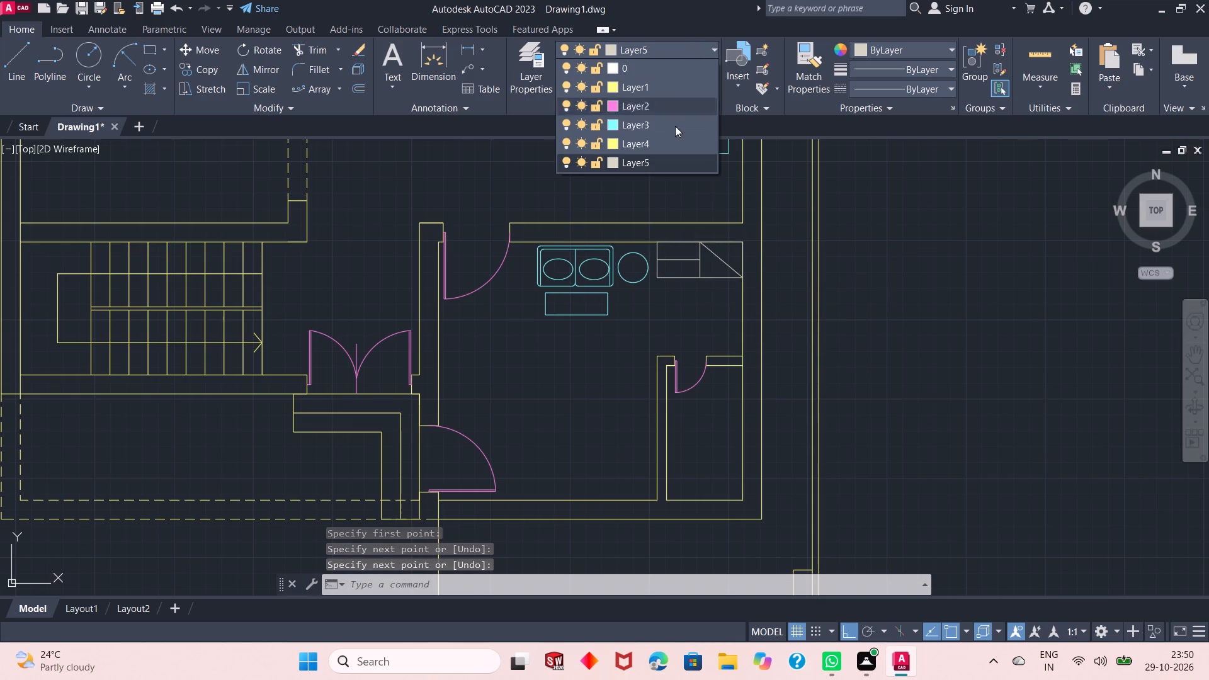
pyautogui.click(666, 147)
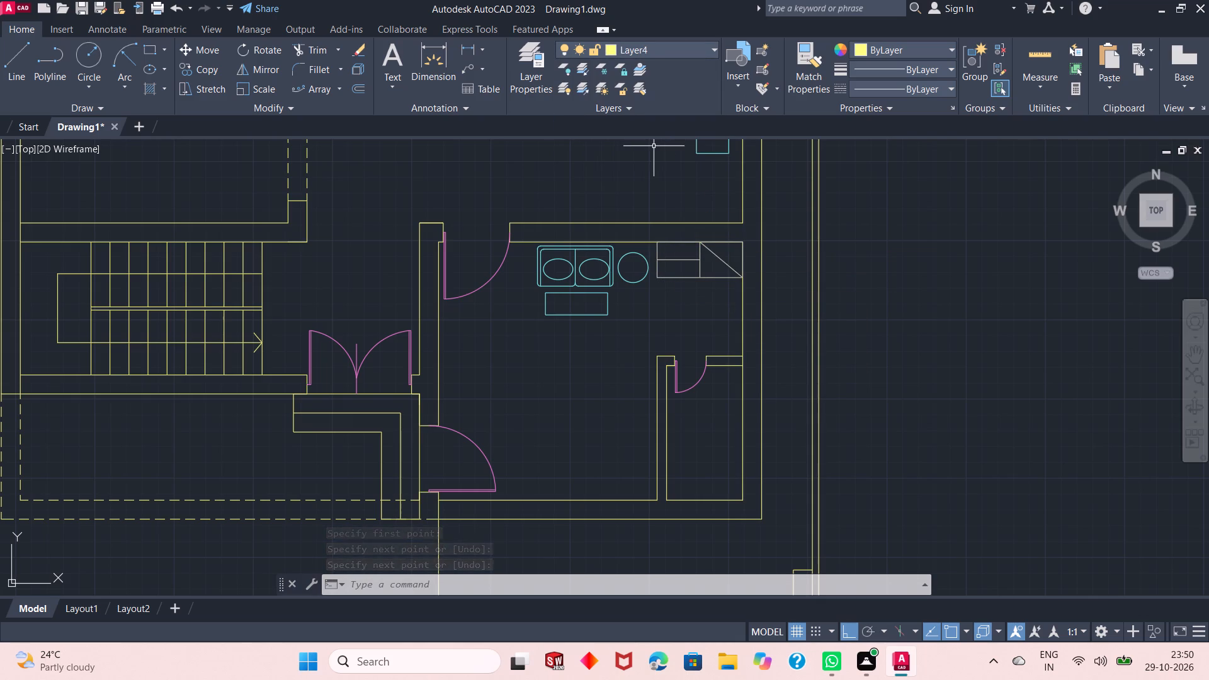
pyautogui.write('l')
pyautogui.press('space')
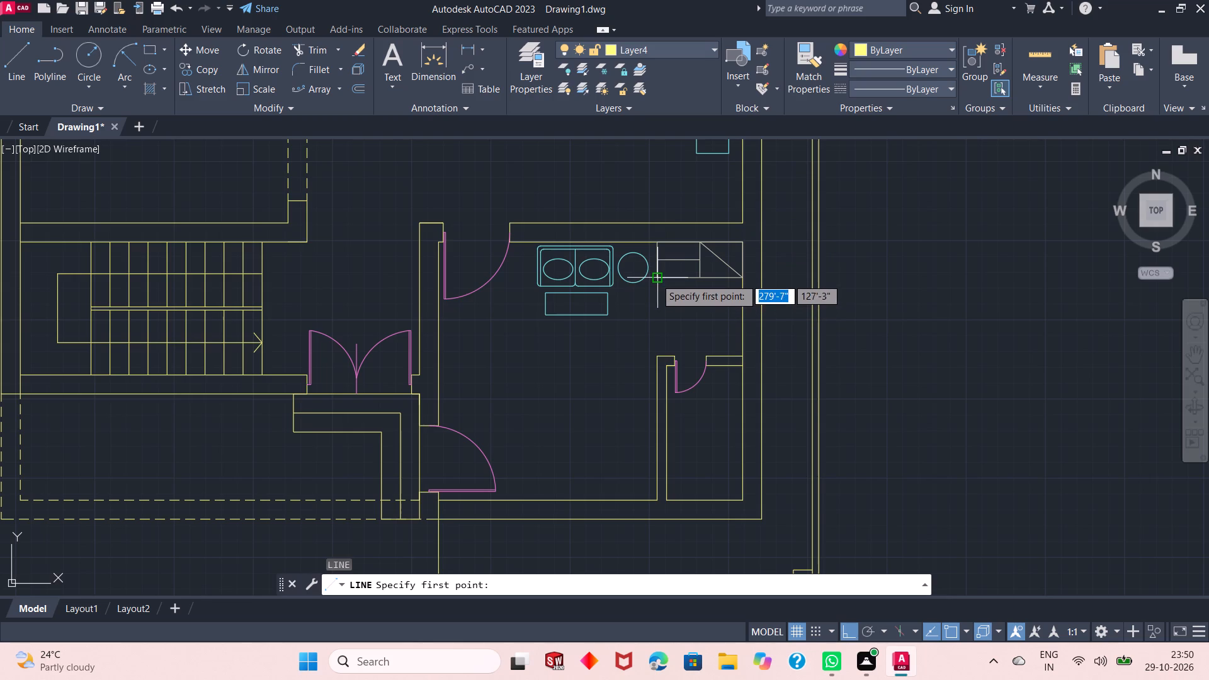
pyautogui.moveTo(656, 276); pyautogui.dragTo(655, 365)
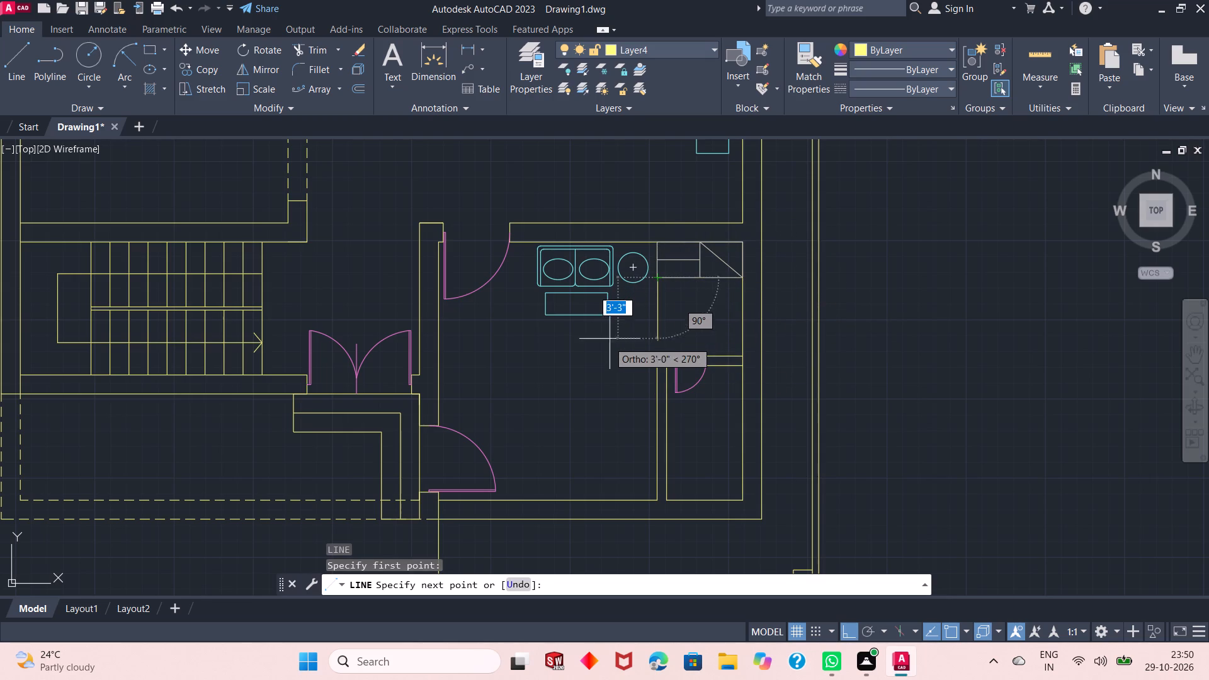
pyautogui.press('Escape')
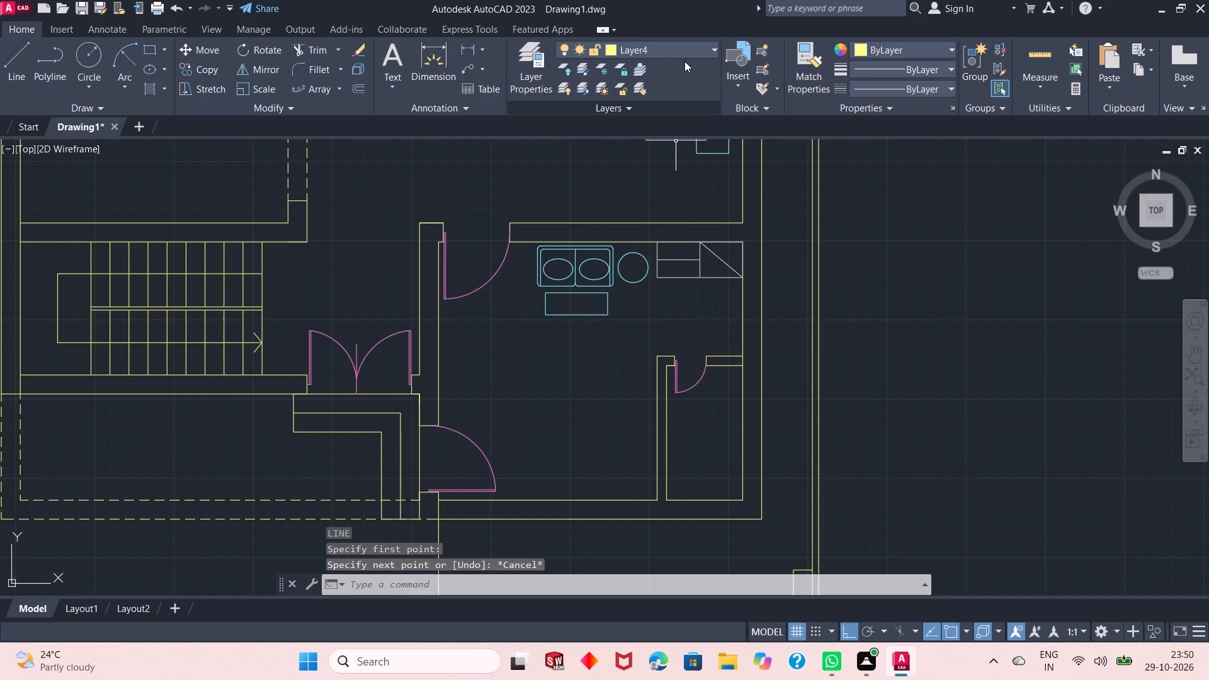
# On Layer1, draw a 4'-2" dashed line south from the corner rectangle's southwest corner to the small room's northwest wall corner.
pyautogui.click(660, 54)
pyautogui.click(656, 84)
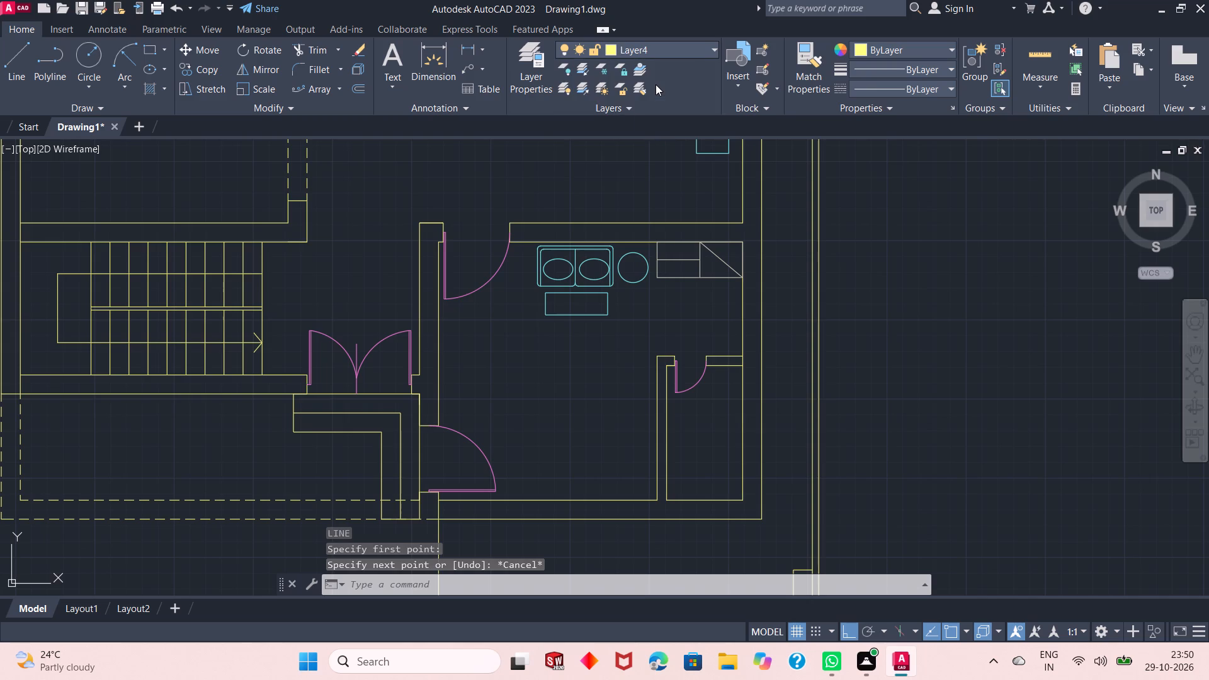
pyautogui.write('l')
pyautogui.press('space')
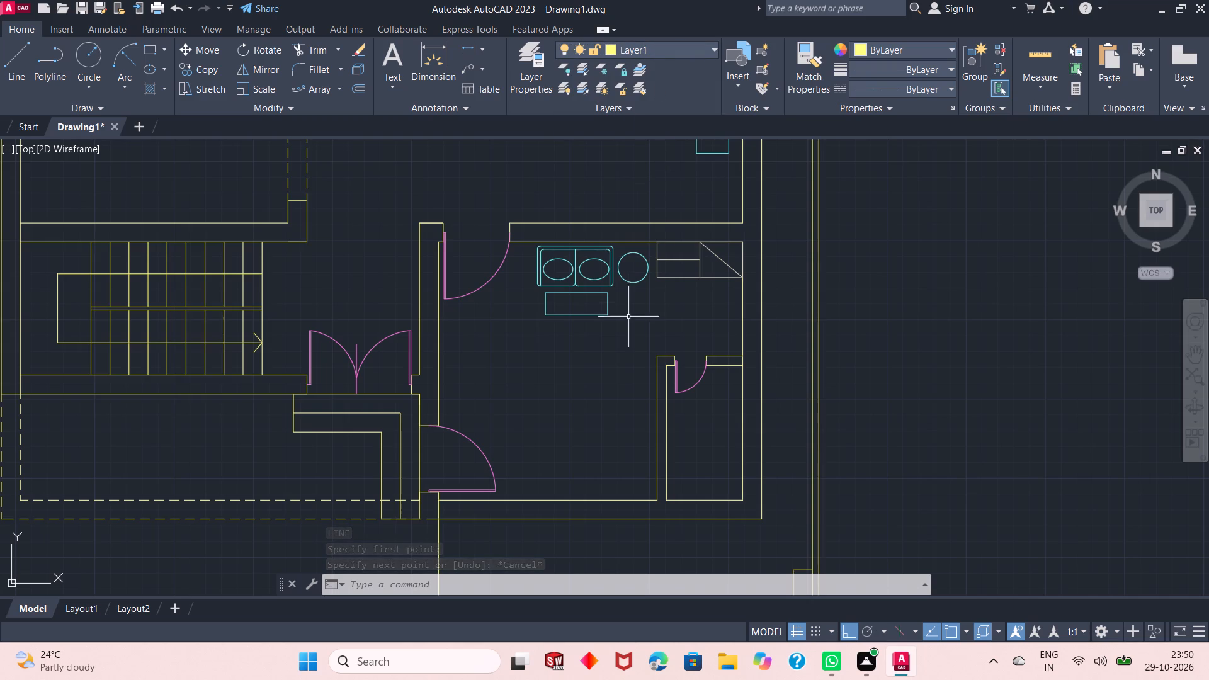
pyautogui.write('l')
pyautogui.press('space')
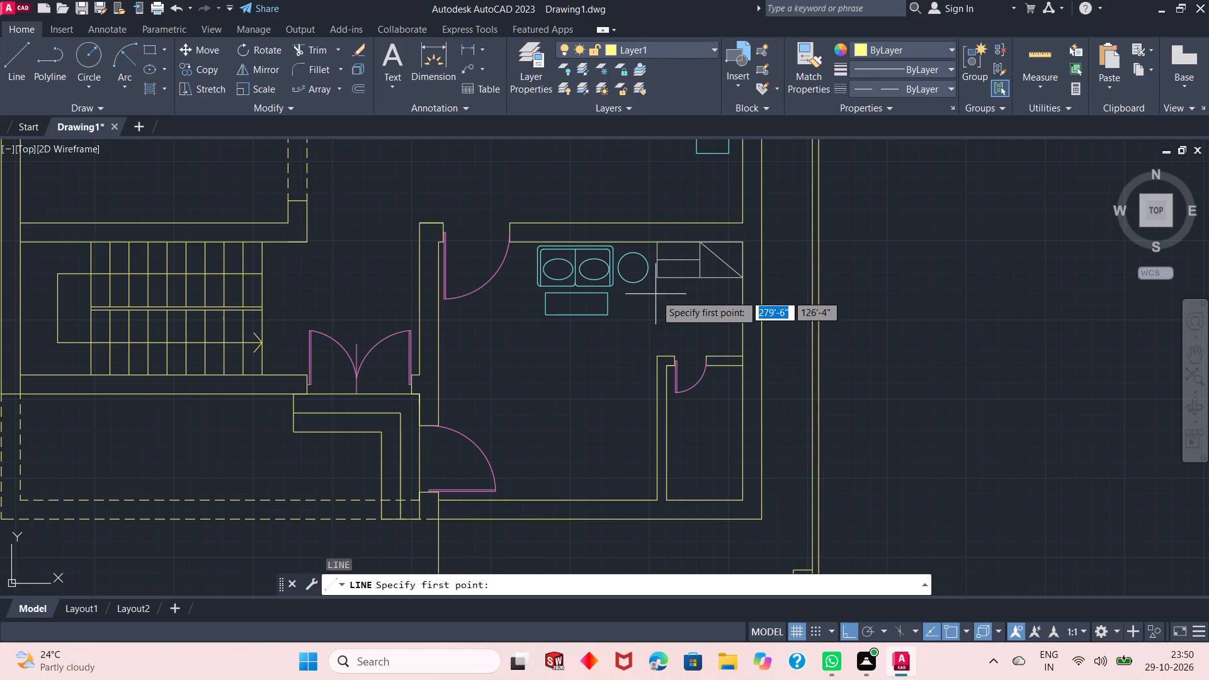
pyautogui.moveTo(656, 280); pyautogui.dragTo(655, 360)
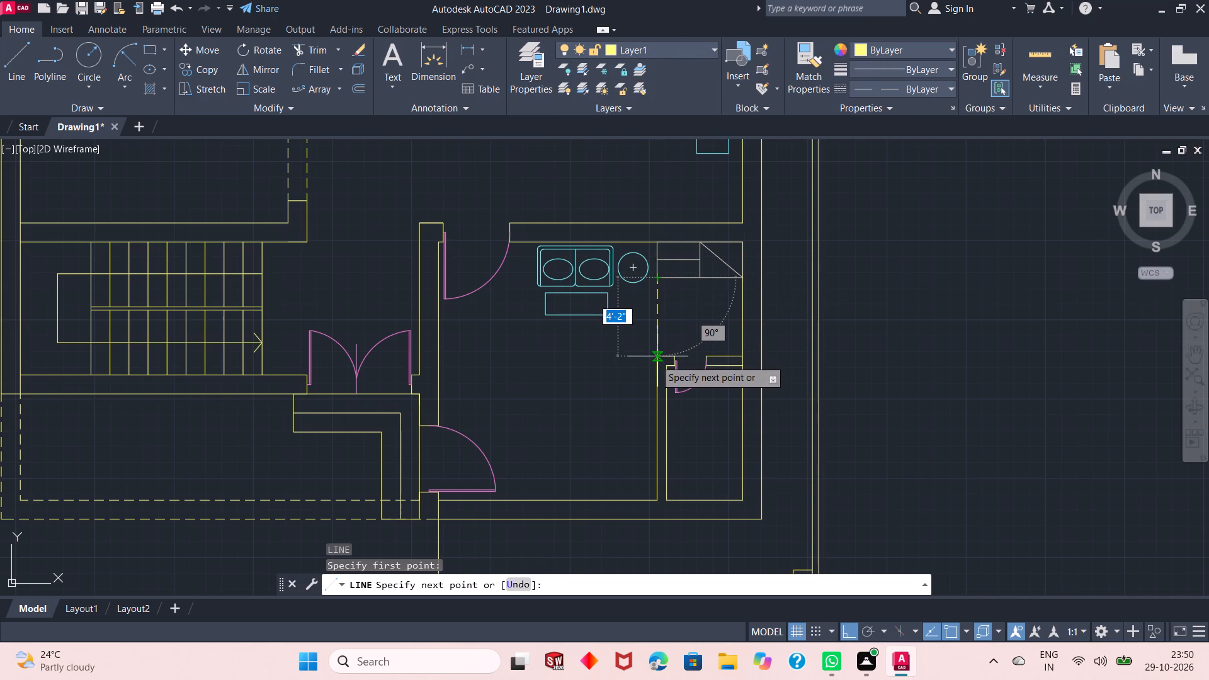
pyautogui.click(655, 360)
pyautogui.press('space')
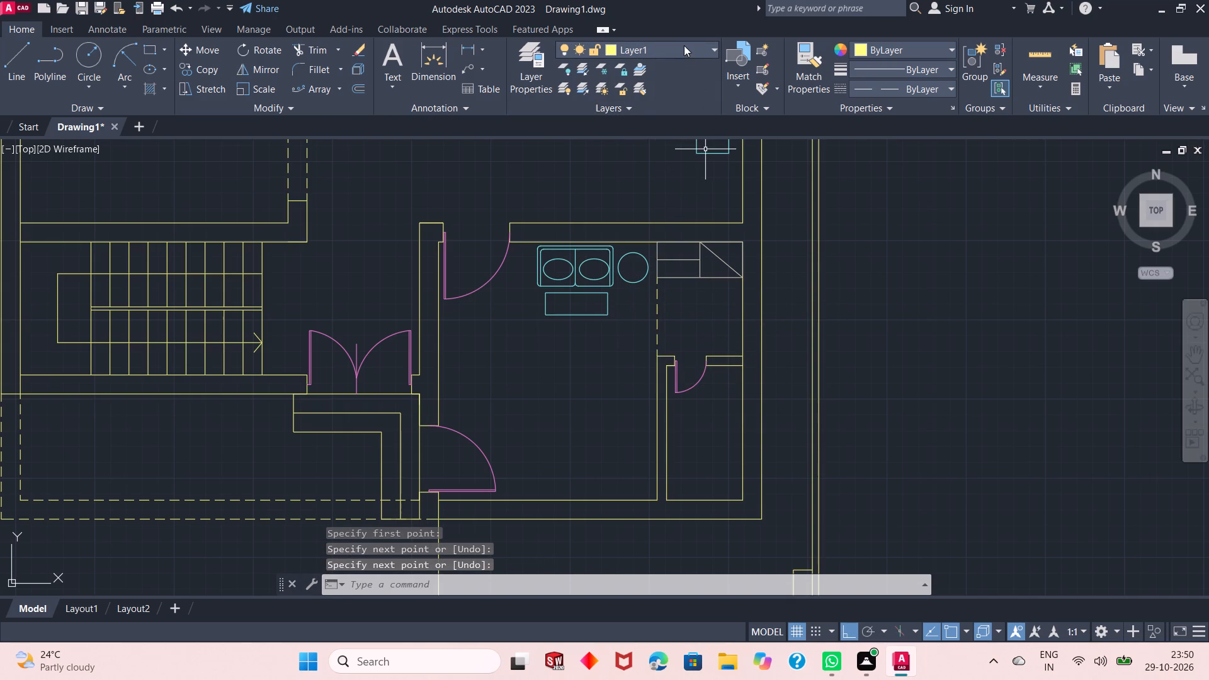
# With Layer3 current, copy the two-seat sofa and round table by the room's north wall to the open area east of the house.
pyautogui.click(684, 44)
pyautogui.click(651, 127)
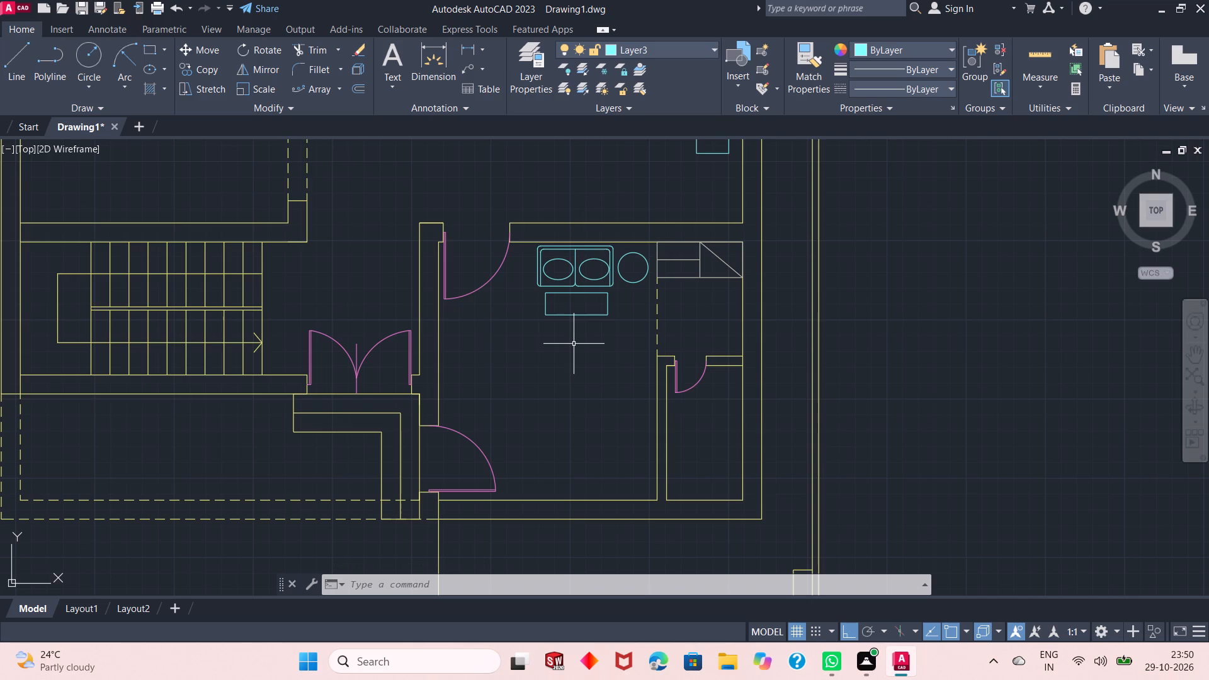
pyautogui.click(648, 244)
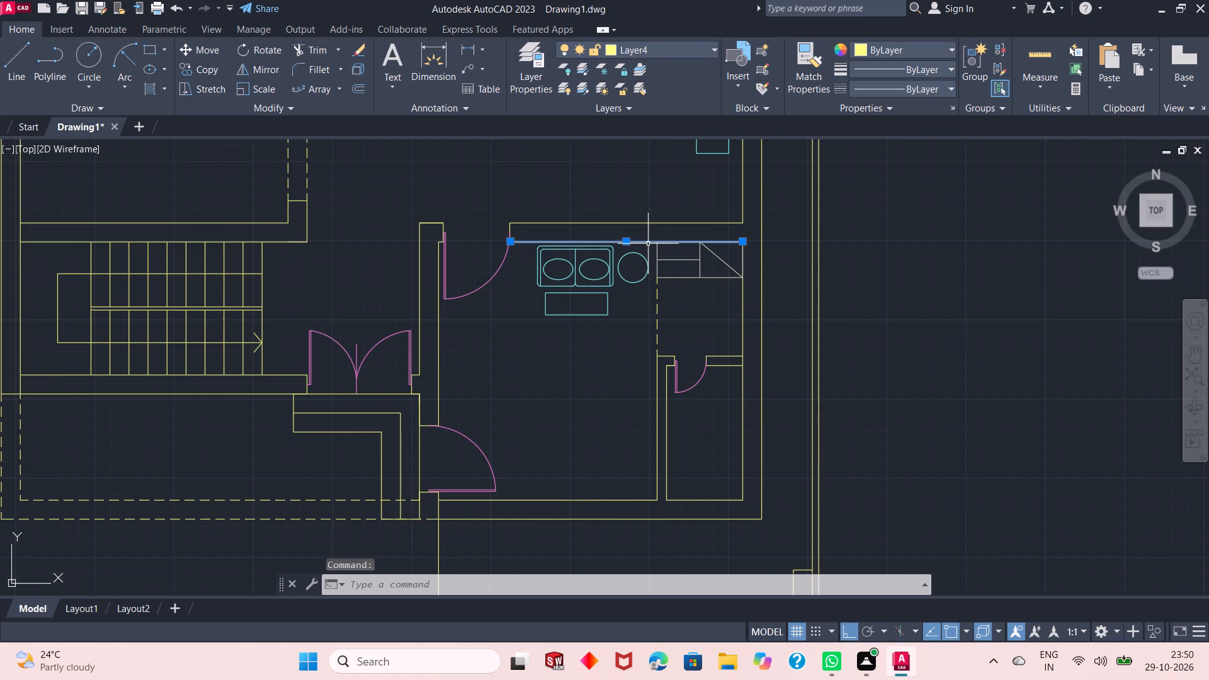
pyautogui.press('Escape')
pyautogui.click(648, 246)
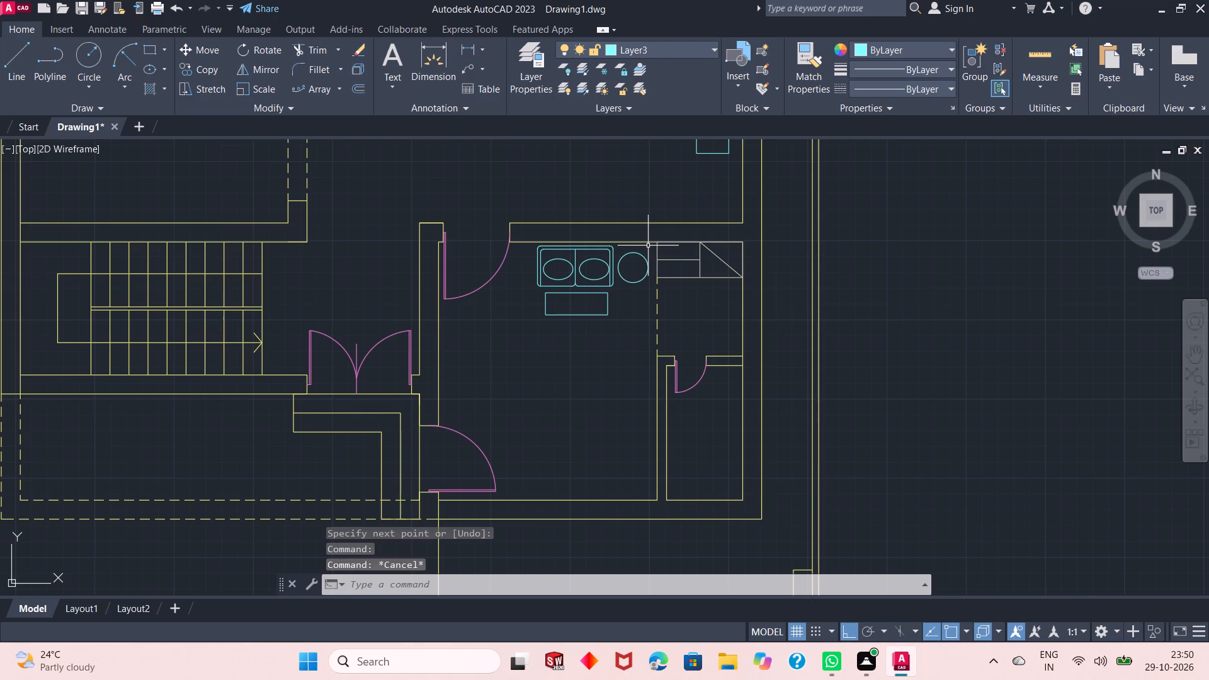
pyautogui.click(521, 290)
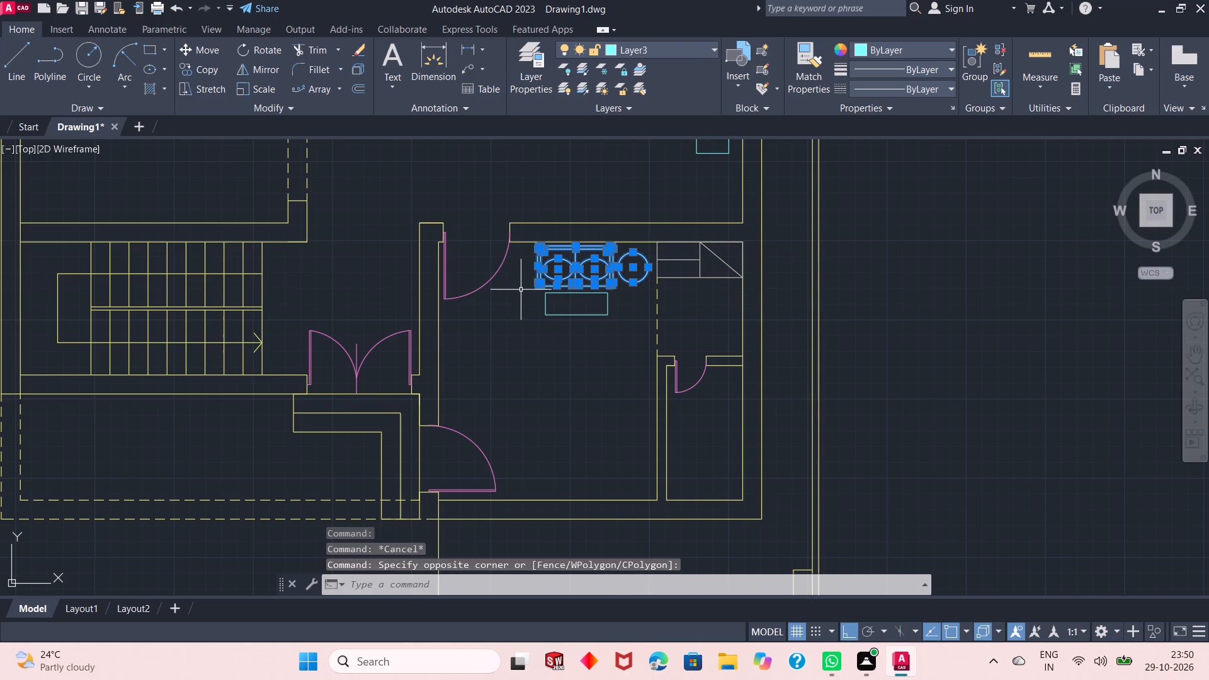
pyautogui.click(210, 63)
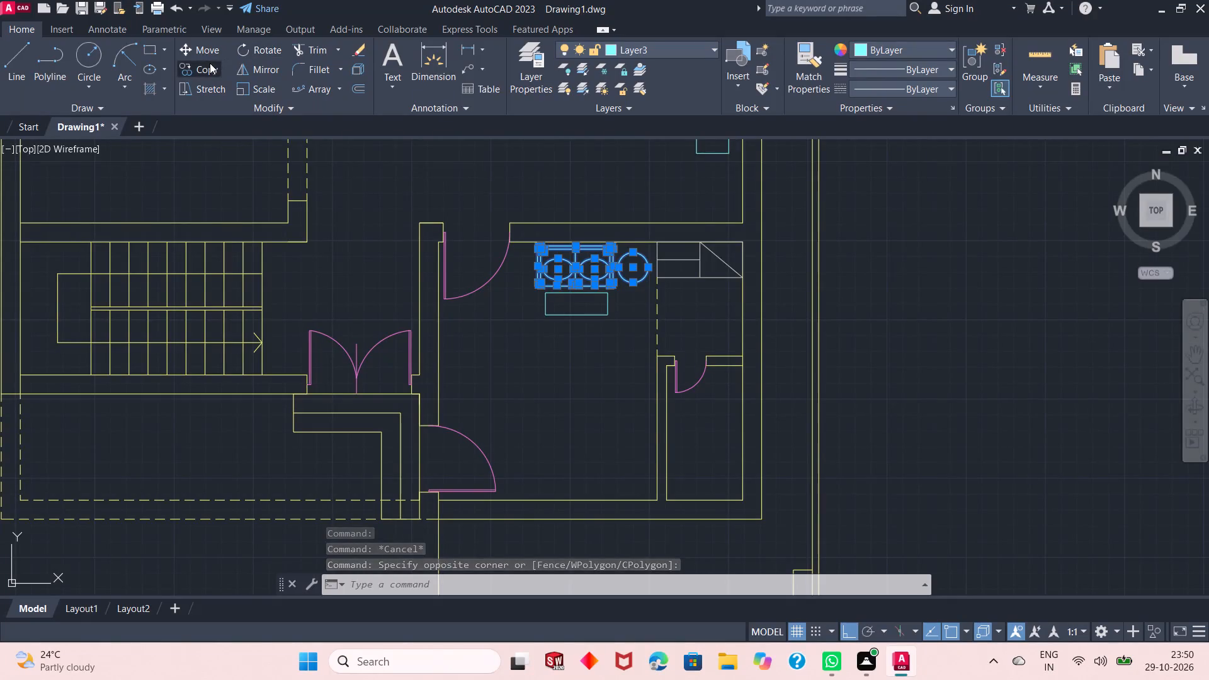
pyautogui.click(572, 266)
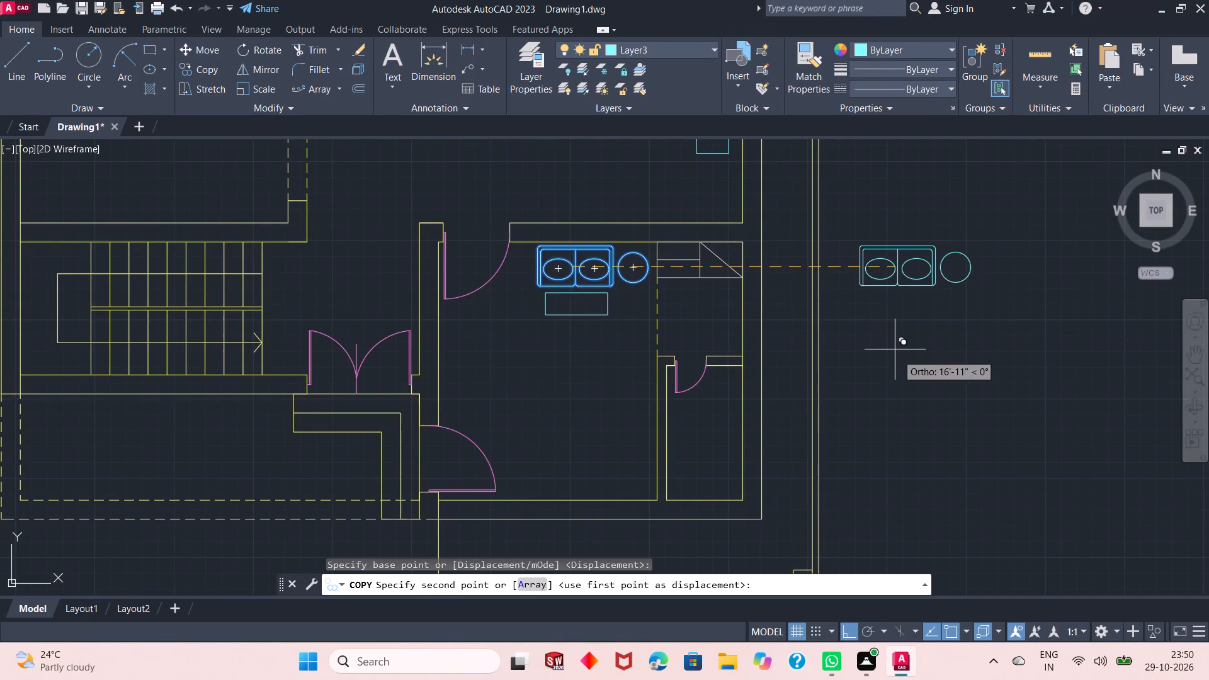
pyautogui.click(943, 385)
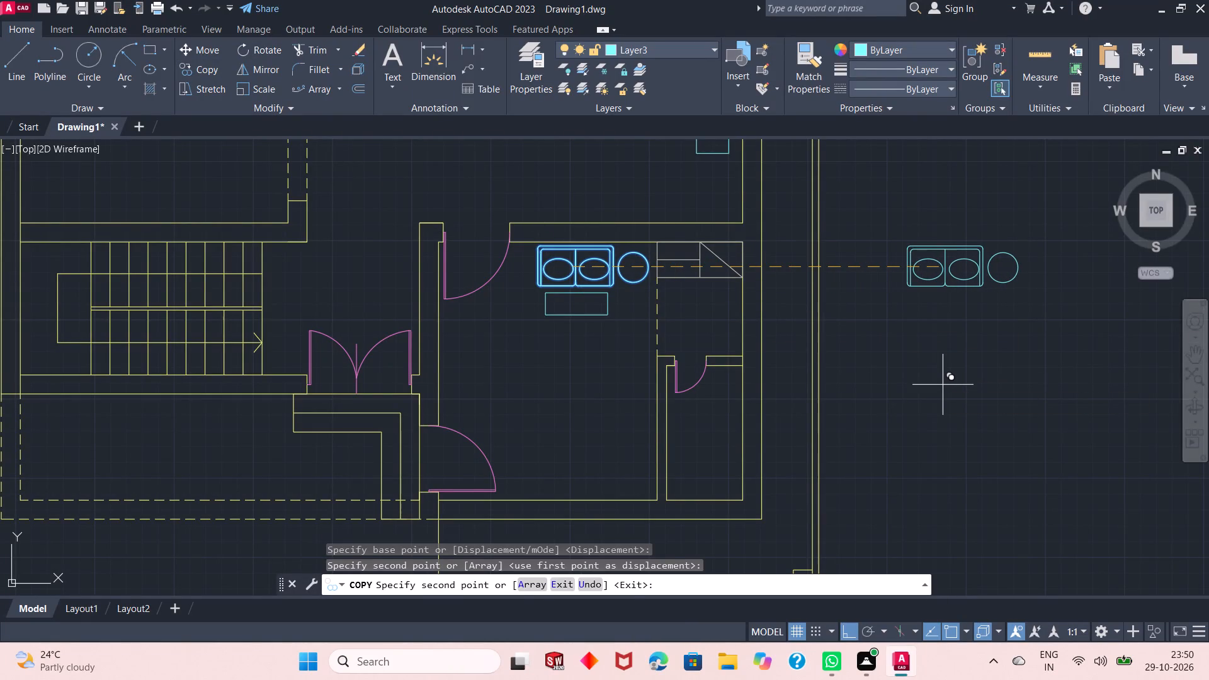
pyautogui.press('space')
# Rotate the copied sofa and round table 180° about the table's centre.
pyautogui.moveTo(1042, 210); pyautogui.dragTo(1085, 296)
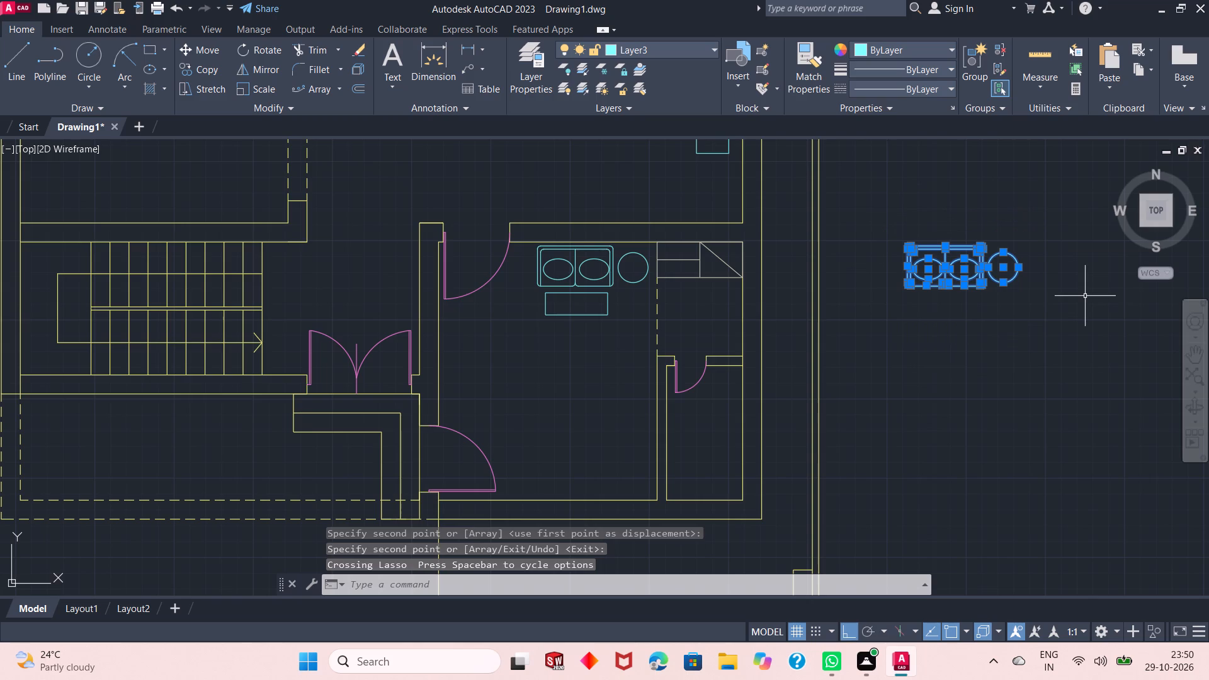
pyautogui.click(268, 53)
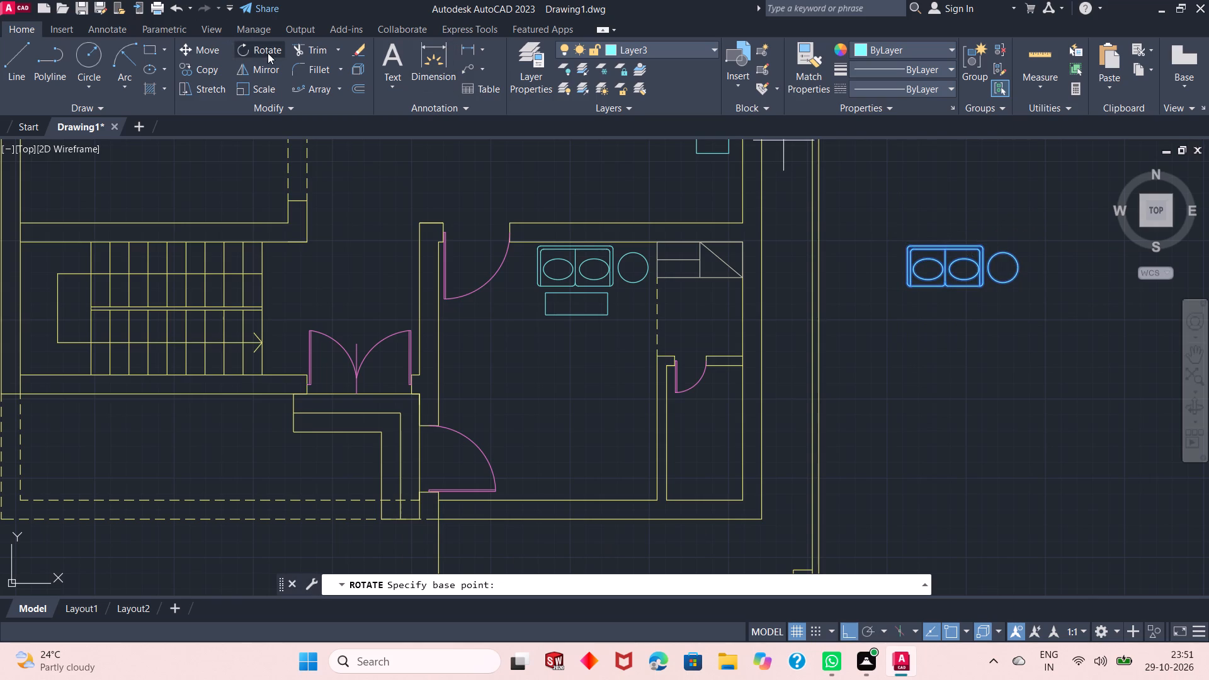
pyautogui.moveTo(1001, 268); pyautogui.dragTo(933, 239)
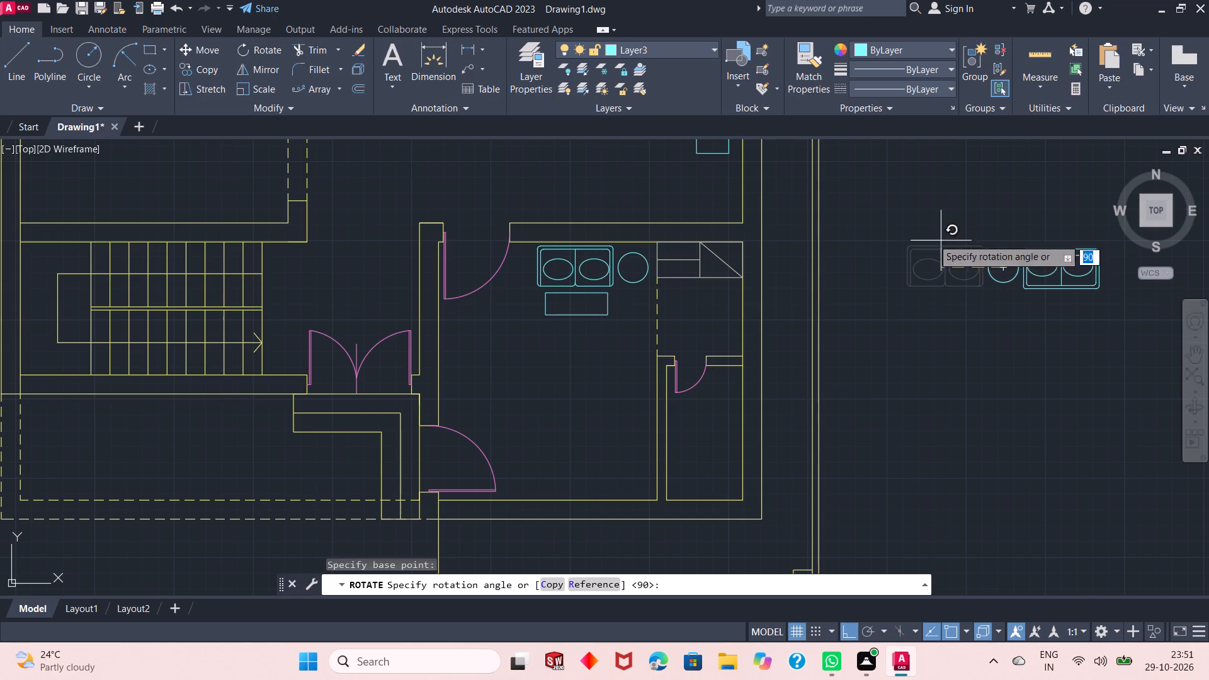
pyautogui.moveTo(933, 239); pyautogui.dragTo(922, 237)
pyautogui.click(922, 237)
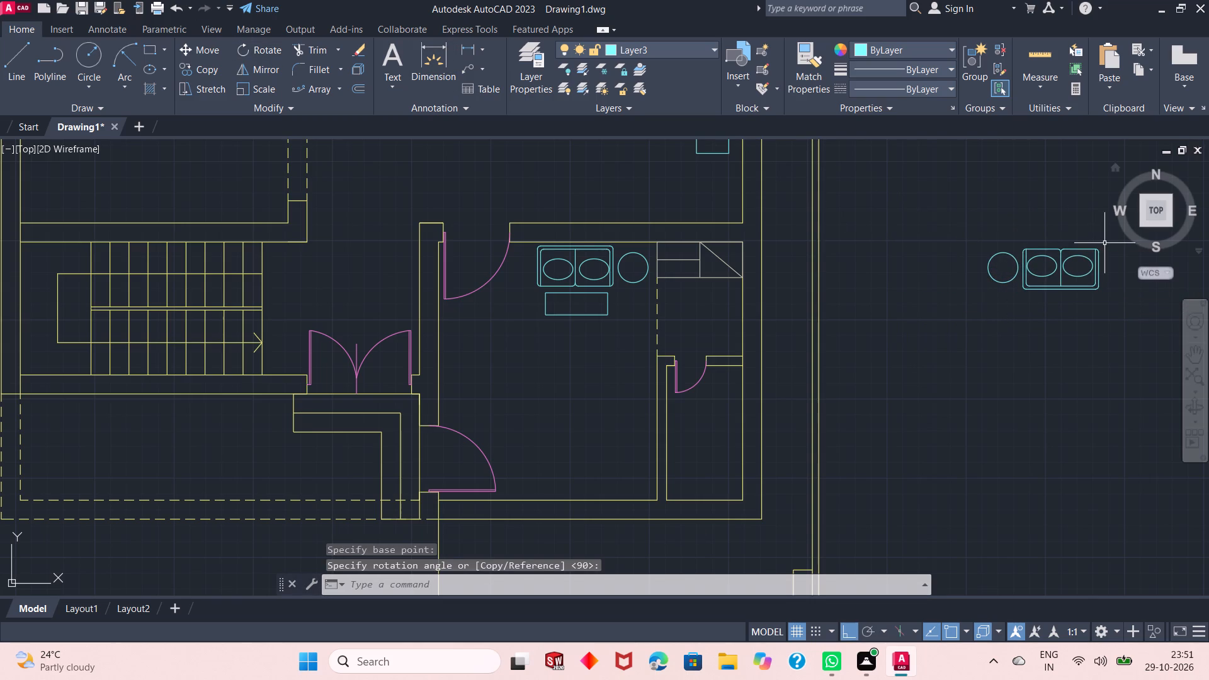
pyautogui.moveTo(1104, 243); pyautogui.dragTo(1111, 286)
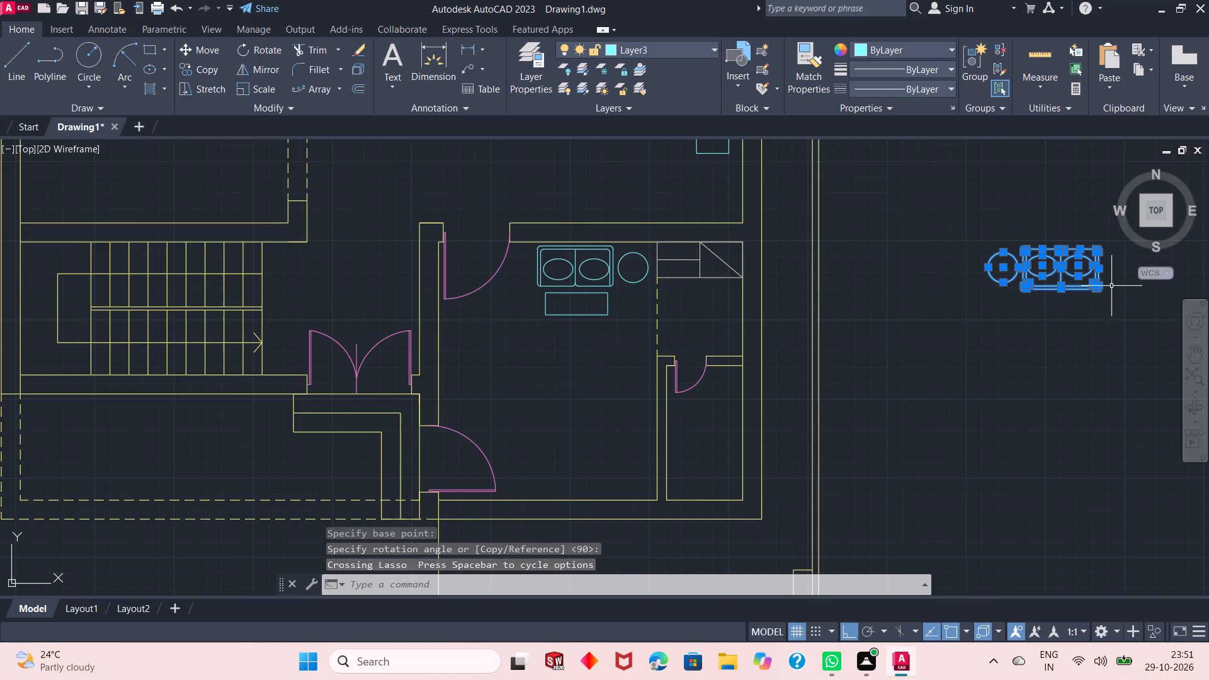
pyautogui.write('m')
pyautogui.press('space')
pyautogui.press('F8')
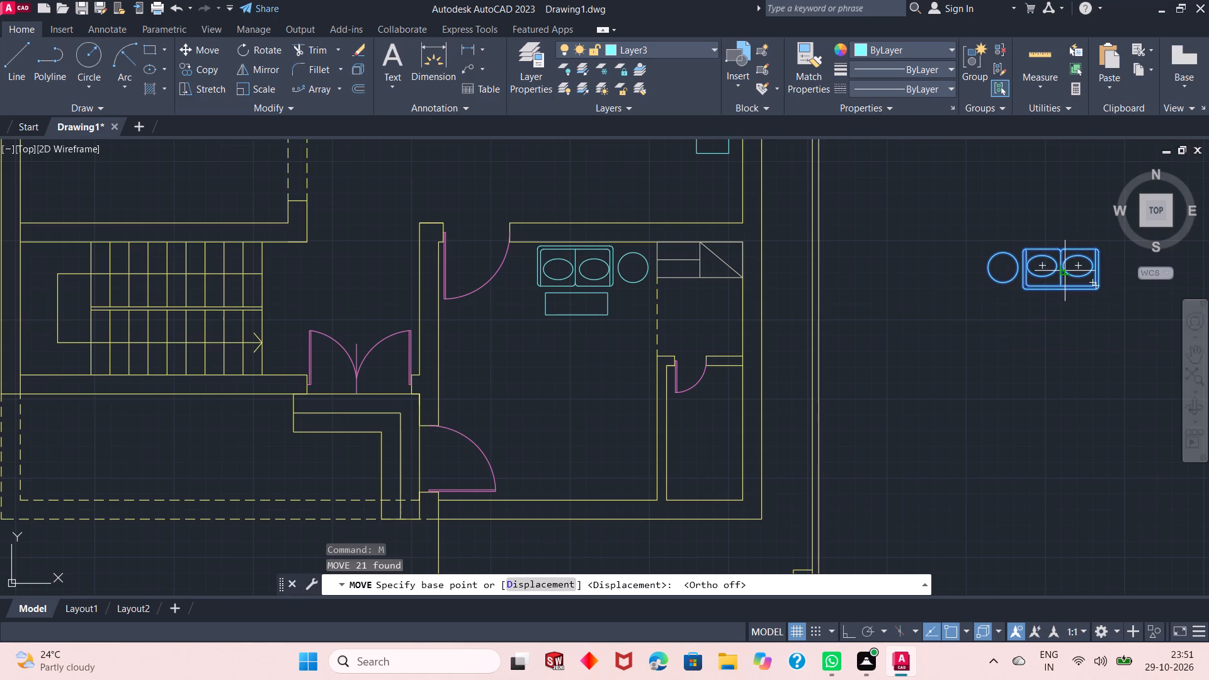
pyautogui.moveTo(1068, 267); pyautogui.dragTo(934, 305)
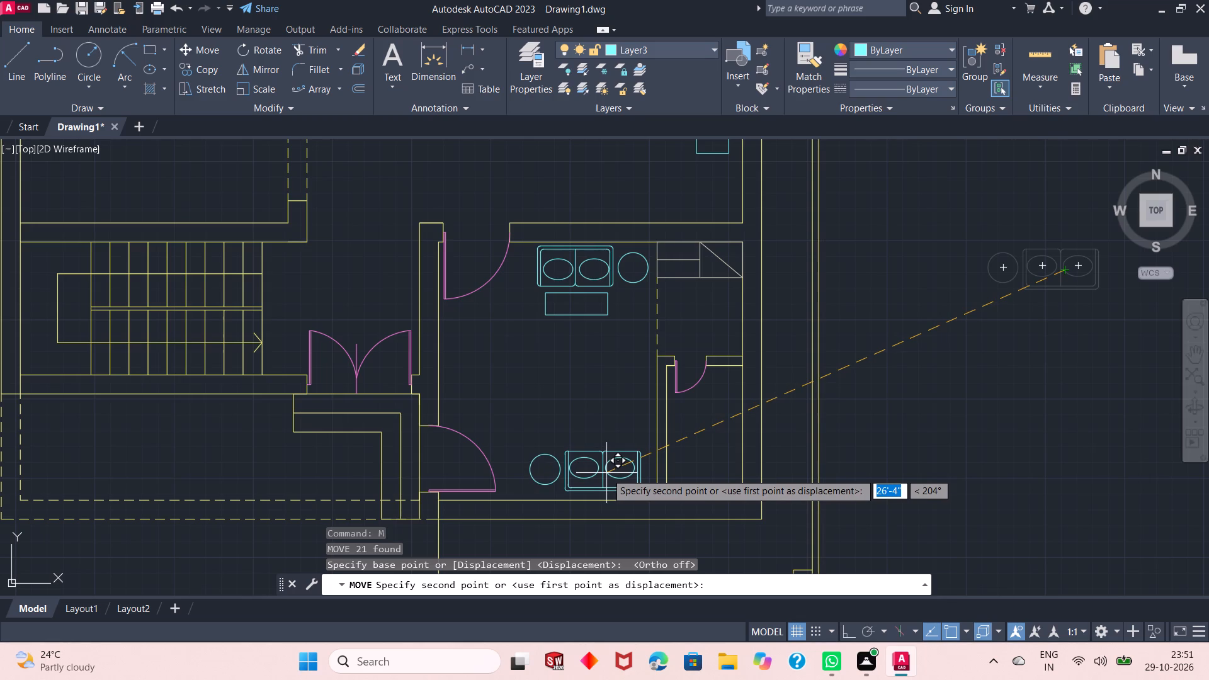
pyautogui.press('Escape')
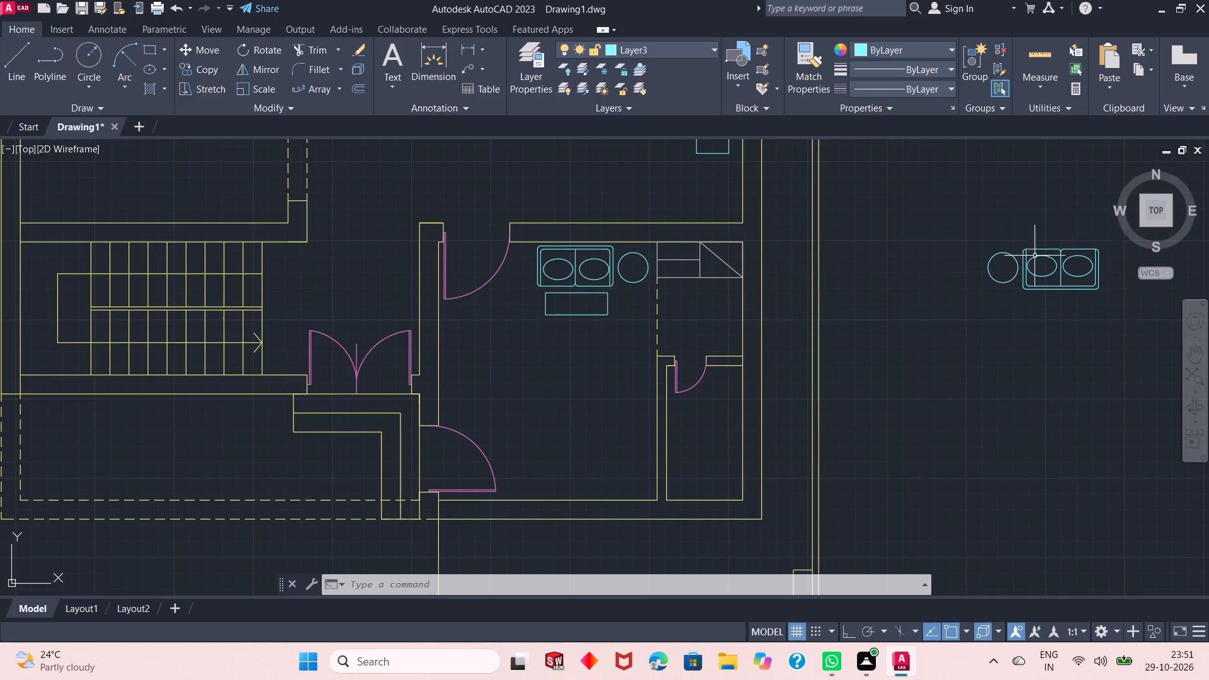
# Move the copied round table into the room's southeast corner, just clear of the south and east walls.
pyautogui.moveTo(1007, 248); pyautogui.dragTo(999, 270)
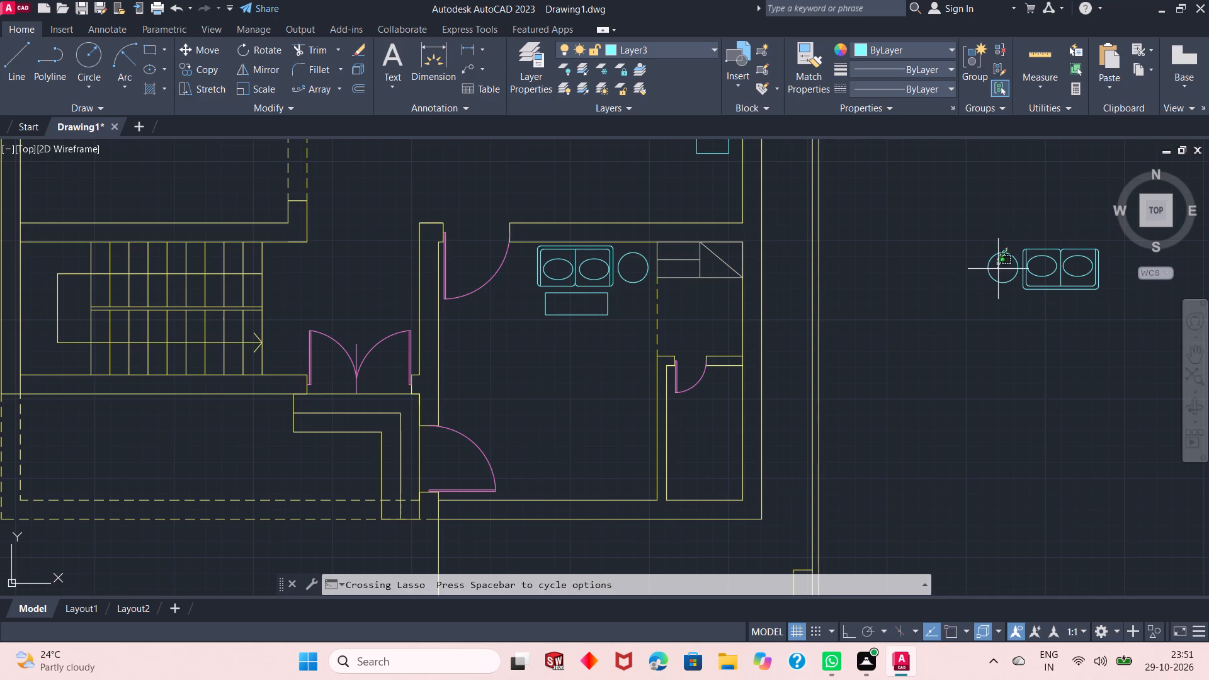
pyautogui.click(999, 270)
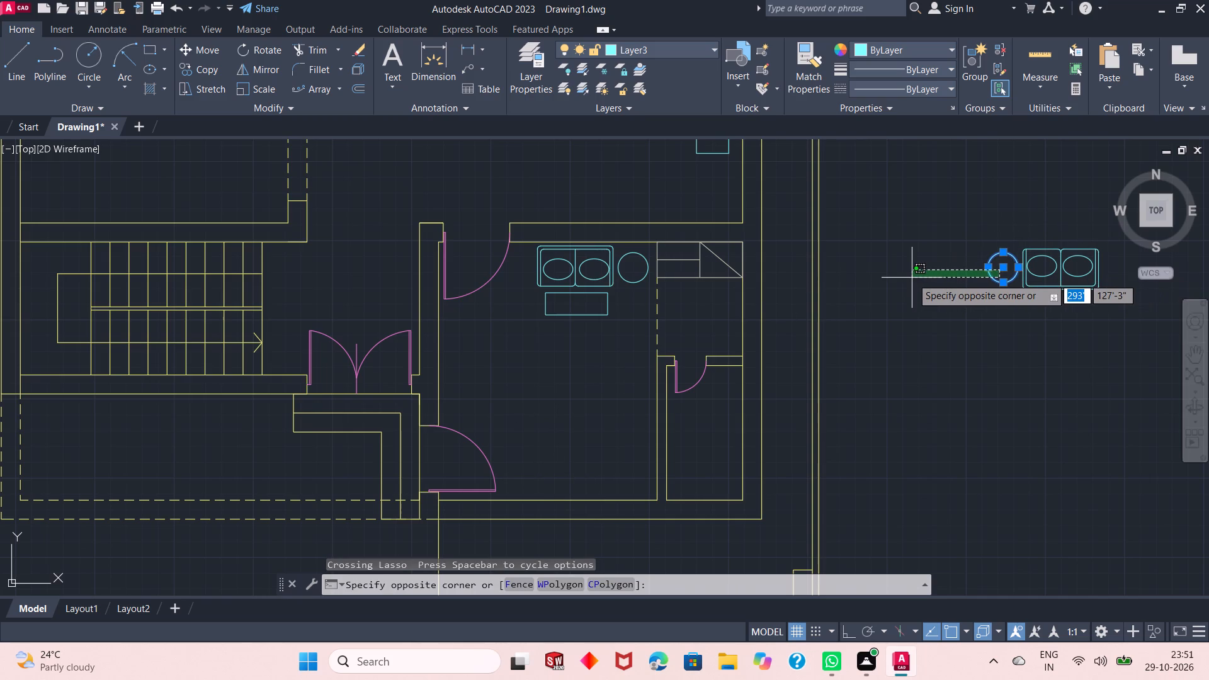
pyautogui.press('m')
pyautogui.press('space')
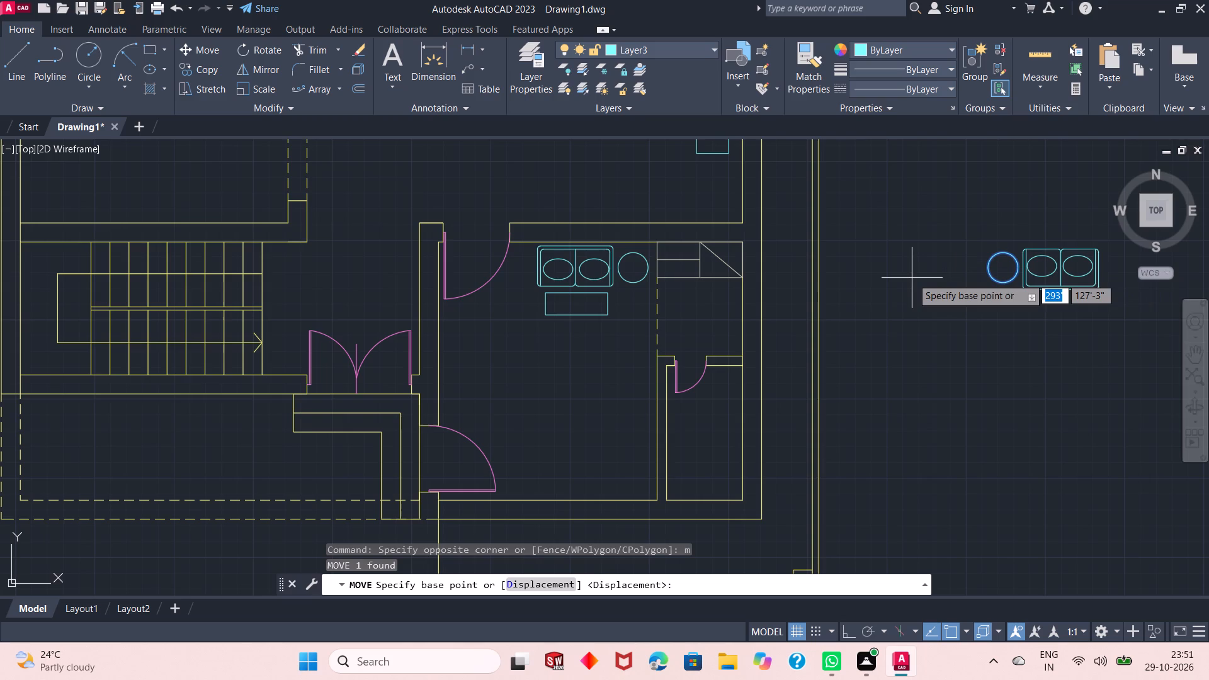
pyautogui.click(1001, 267)
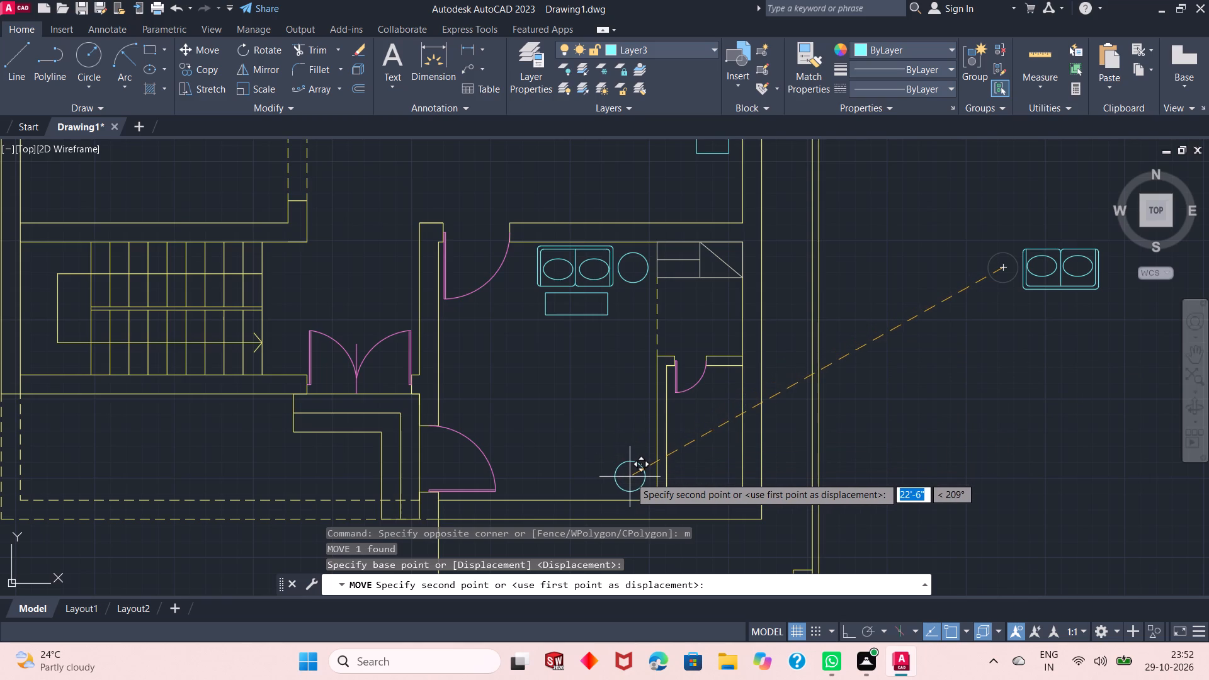
pyautogui.keyDown('ctrl'); pyautogui.scroll(-1, 609, 438); pyautogui.keyUp('ctrl')
pyautogui.keyDown('ctrl'); pyautogui.scroll(2, 624, 461); pyautogui.keyUp('ctrl')
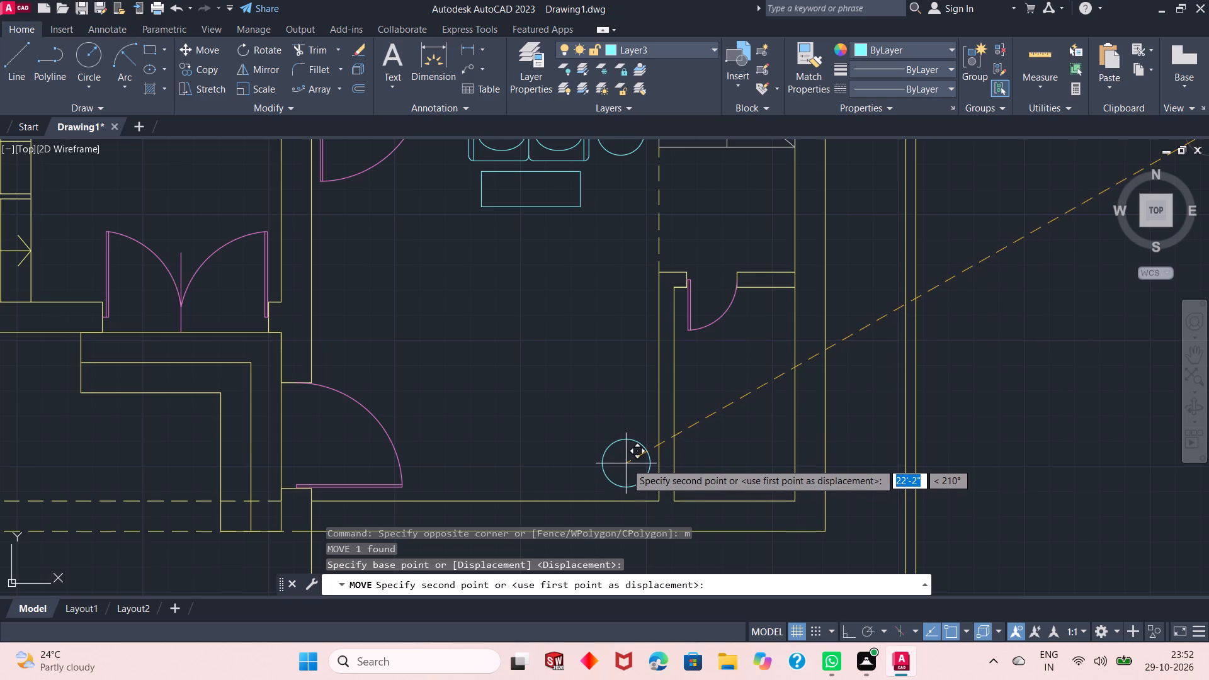
pyautogui.click(625, 466)
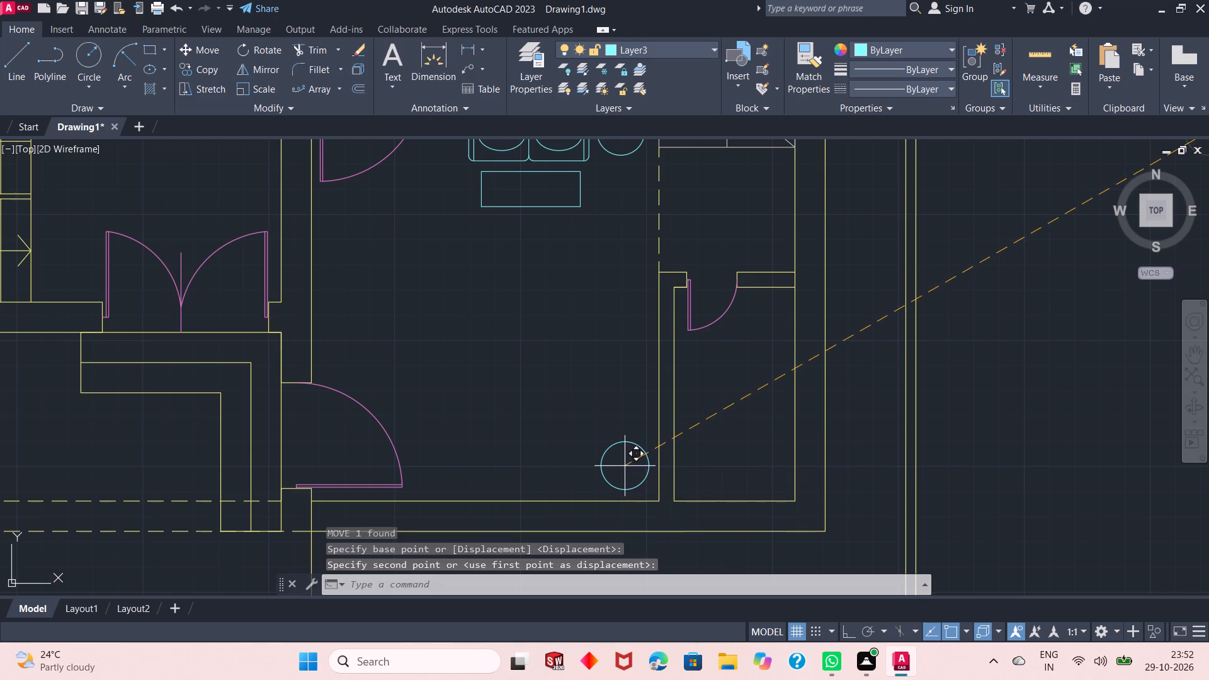
# Copy the rotated two-seat sofa to the room's south wall, just west of the round table, with its back to the wall.
pyautogui.keyDown('ctrl'); pyautogui.scroll(-1, 625, 466); pyautogui.keyUp('ctrl')
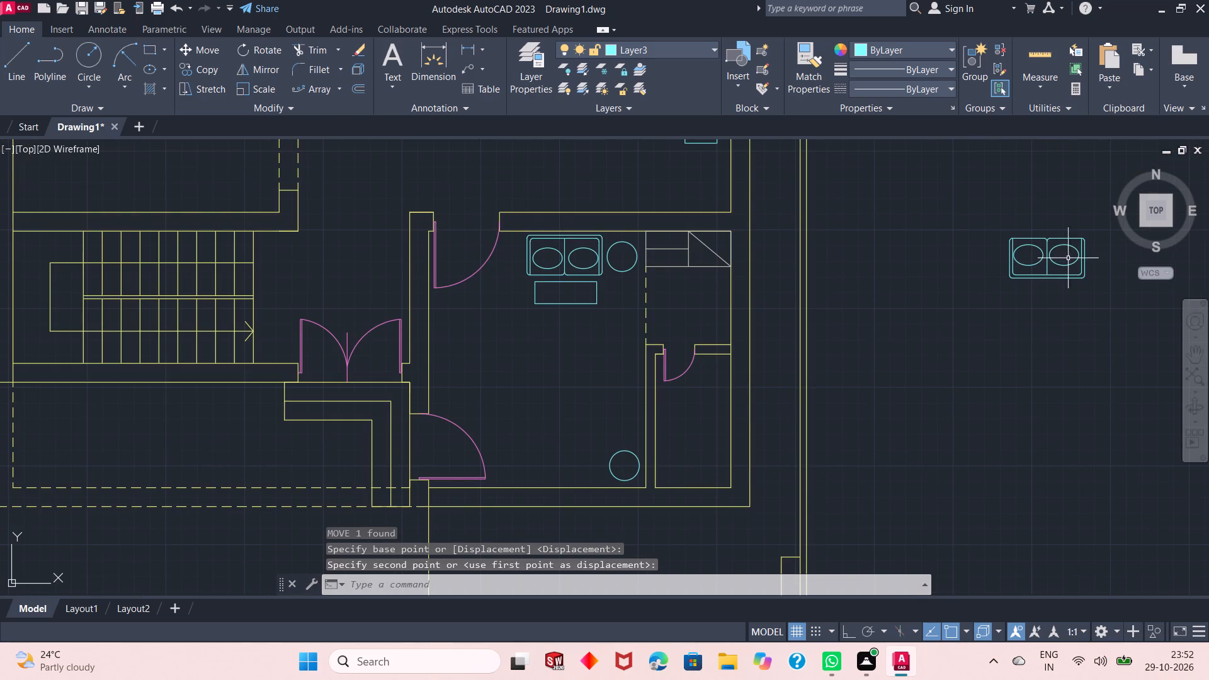
pyautogui.click(1096, 218)
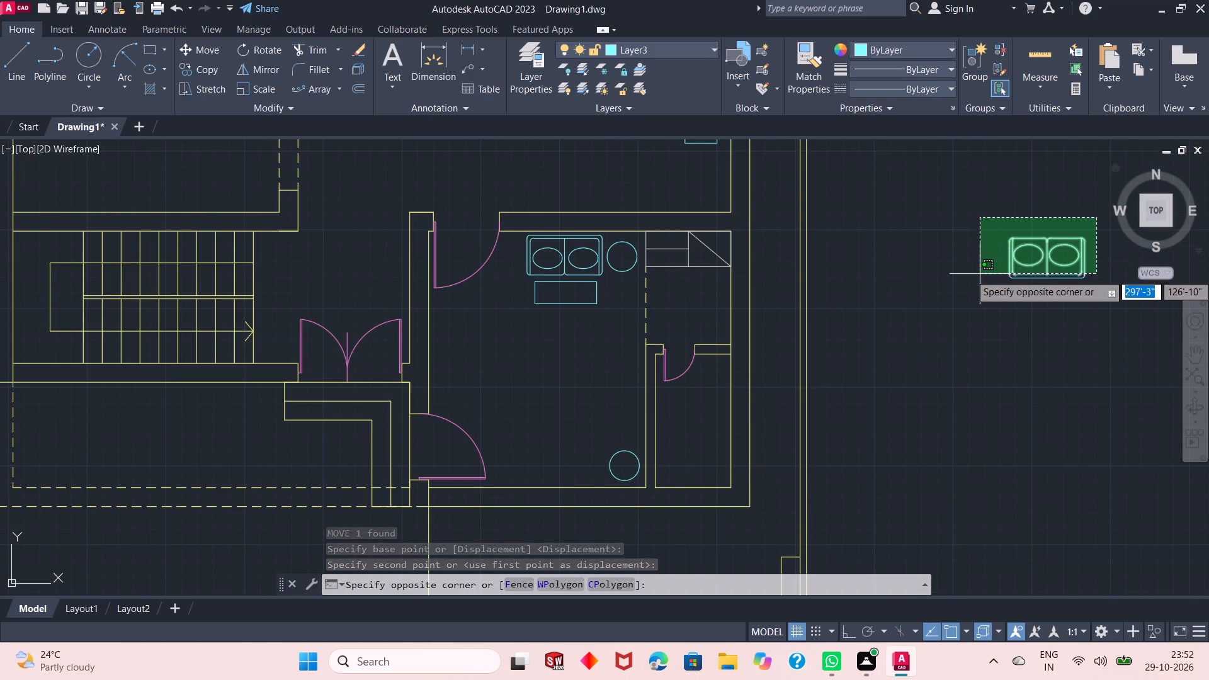
pyautogui.click(974, 295)
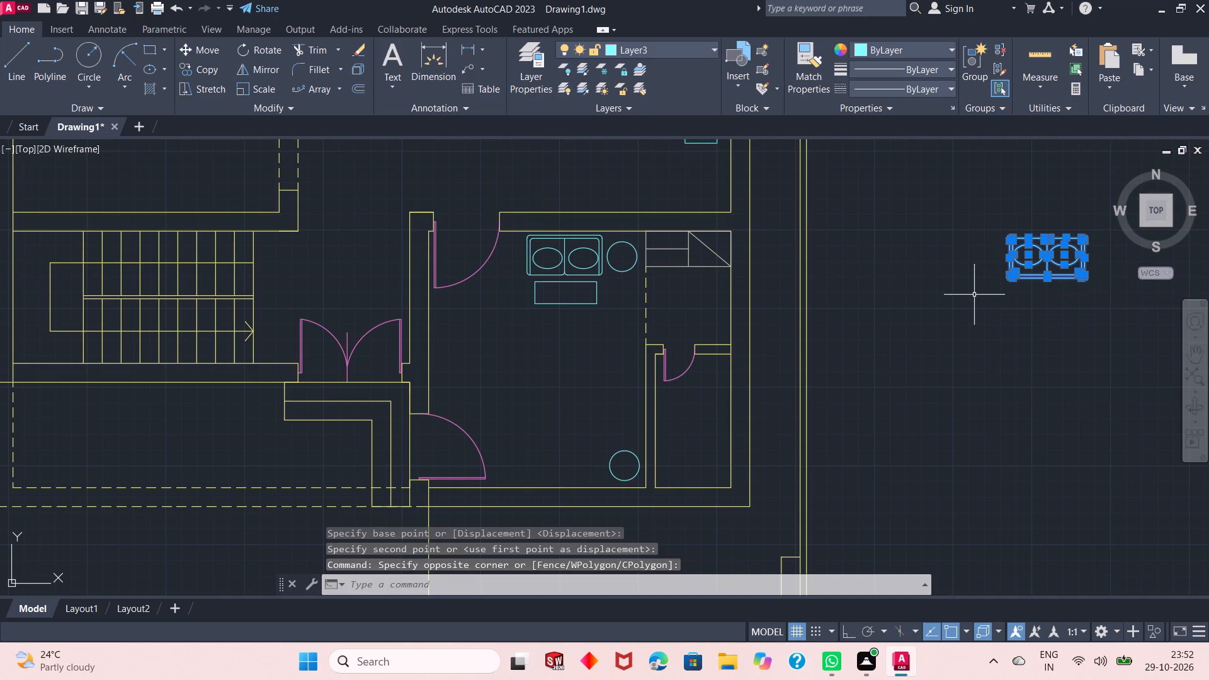
pyautogui.write('co')
pyautogui.press('space')
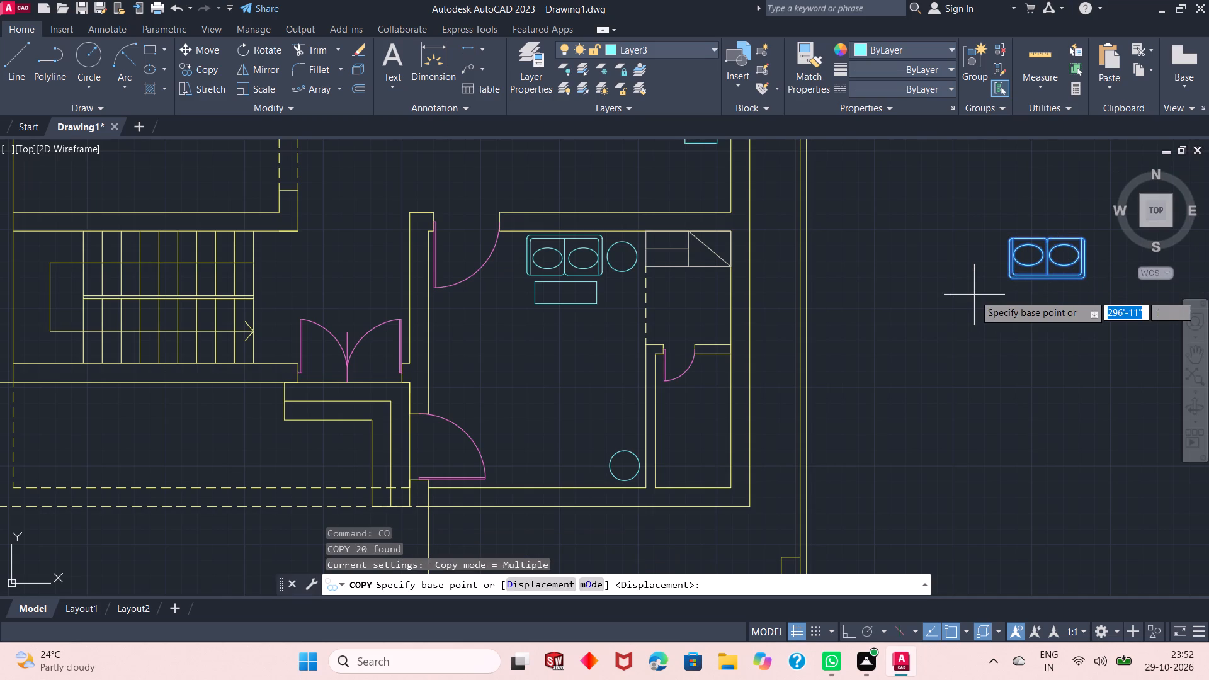
pyautogui.moveTo(1032, 261); pyautogui.dragTo(931, 381)
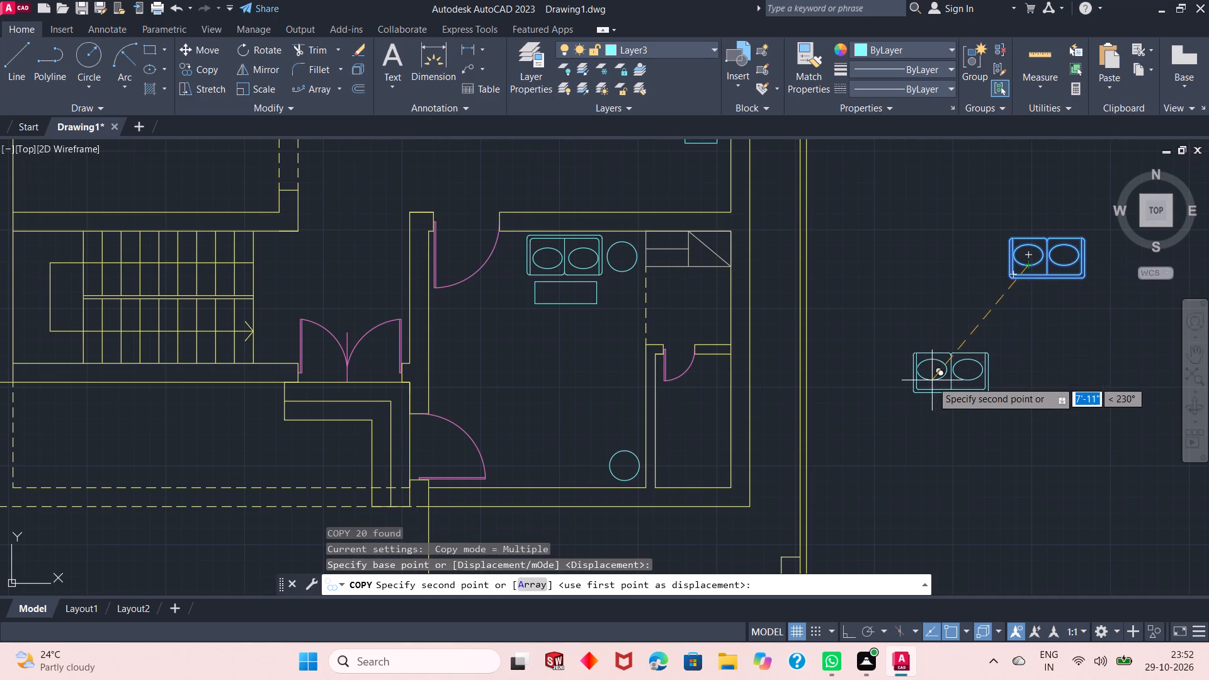
pyautogui.moveTo(931, 381); pyautogui.dragTo(836, 387)
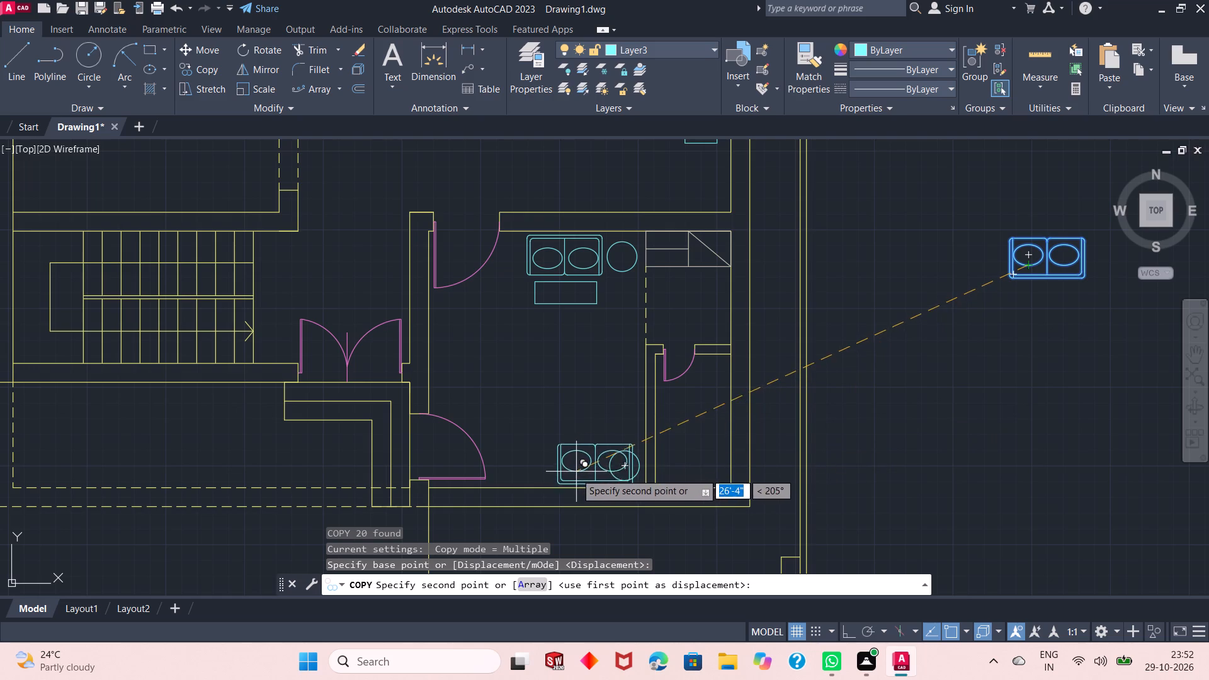
pyautogui.keyDown('ctrl'); pyautogui.scroll(3, 553, 473); pyautogui.keyUp('ctrl')
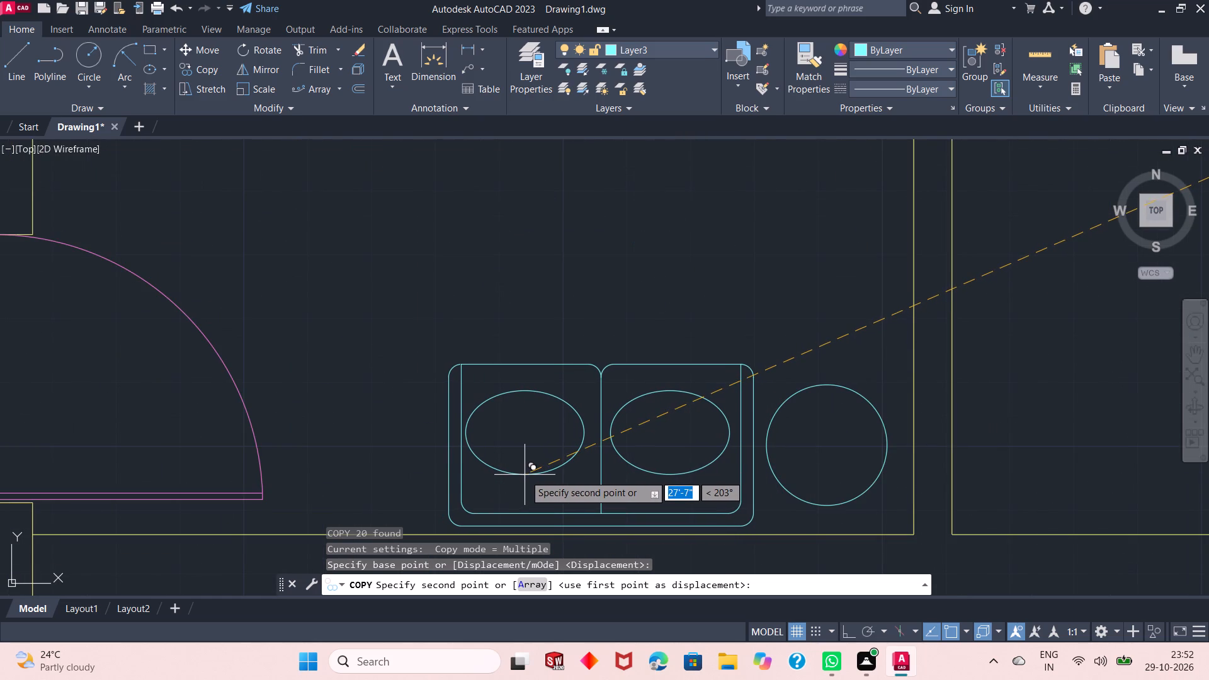
pyautogui.click(525, 476)
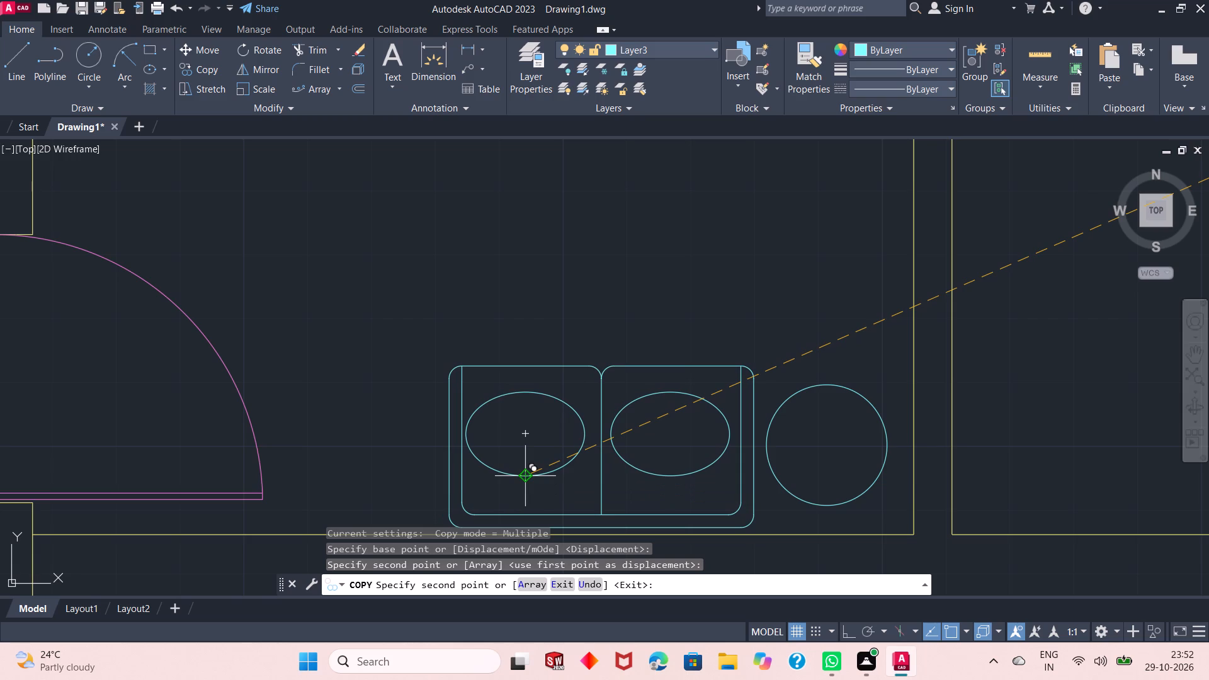
pyautogui.press('space')
# Rotate the spare two-seat sofa outside the house 90° counterclockwise about its southeast corner so its back faces east.
pyautogui.keyDown('ctrl'); pyautogui.scroll(-3, 525, 476); pyautogui.keyUp('ctrl')
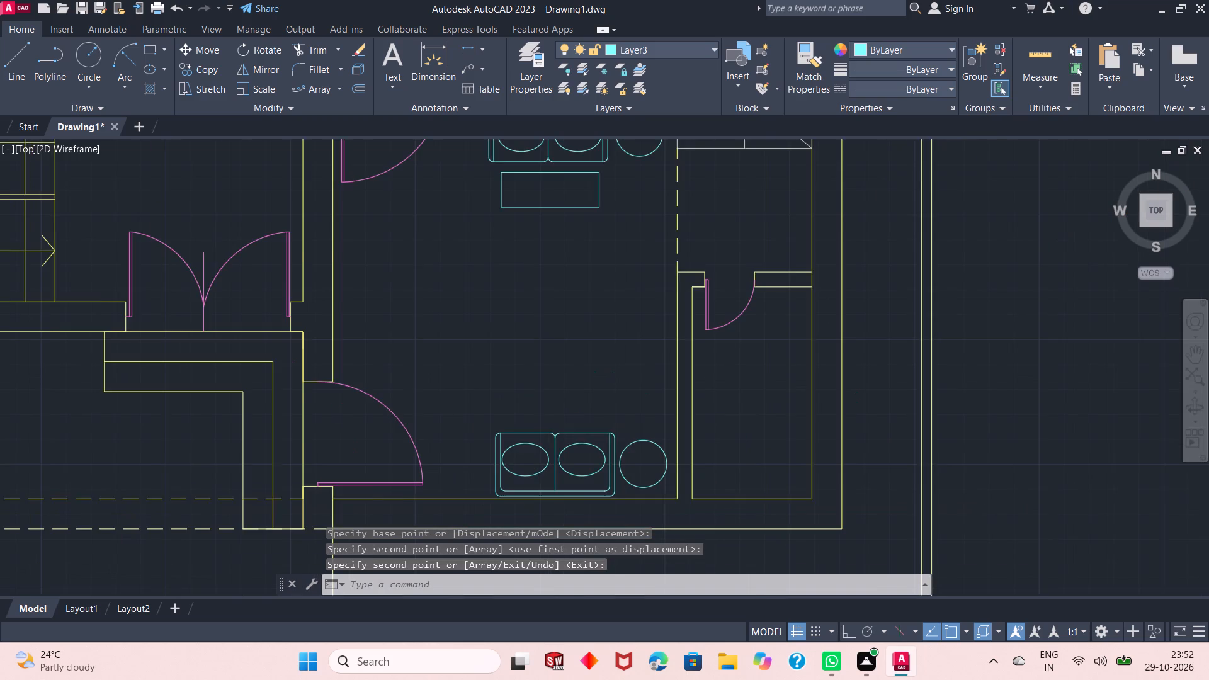
pyautogui.moveTo(1076, 225); pyautogui.dragTo(1074, 276)
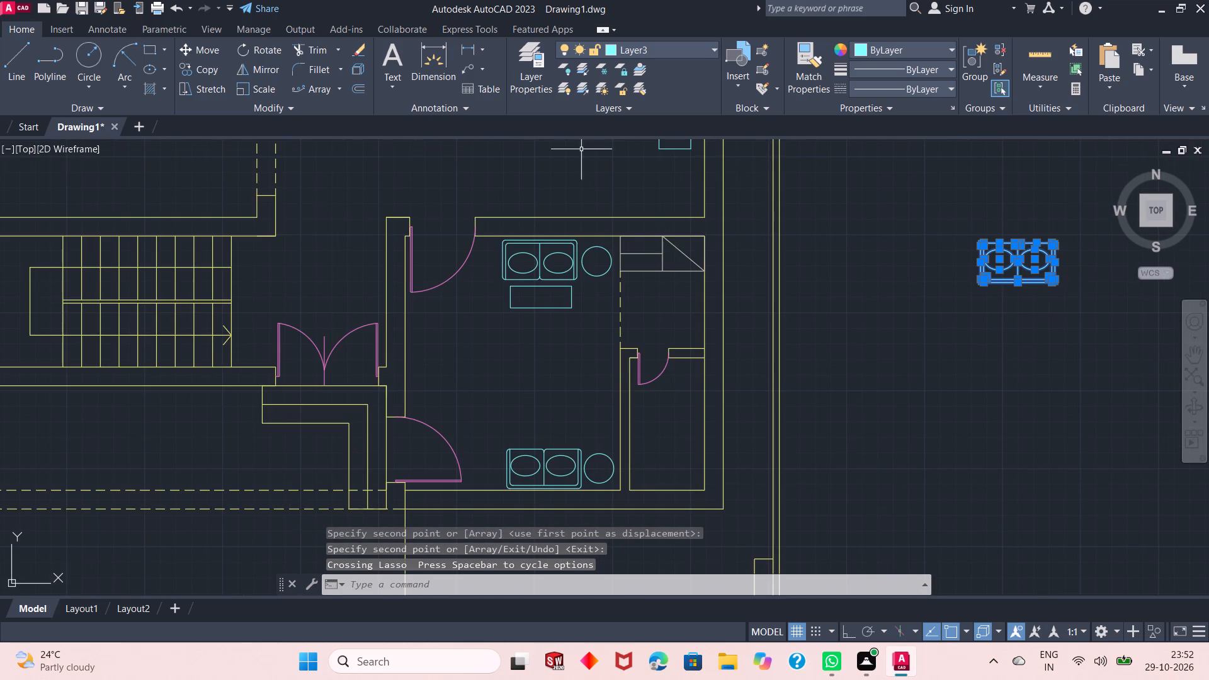
pyautogui.click(248, 54)
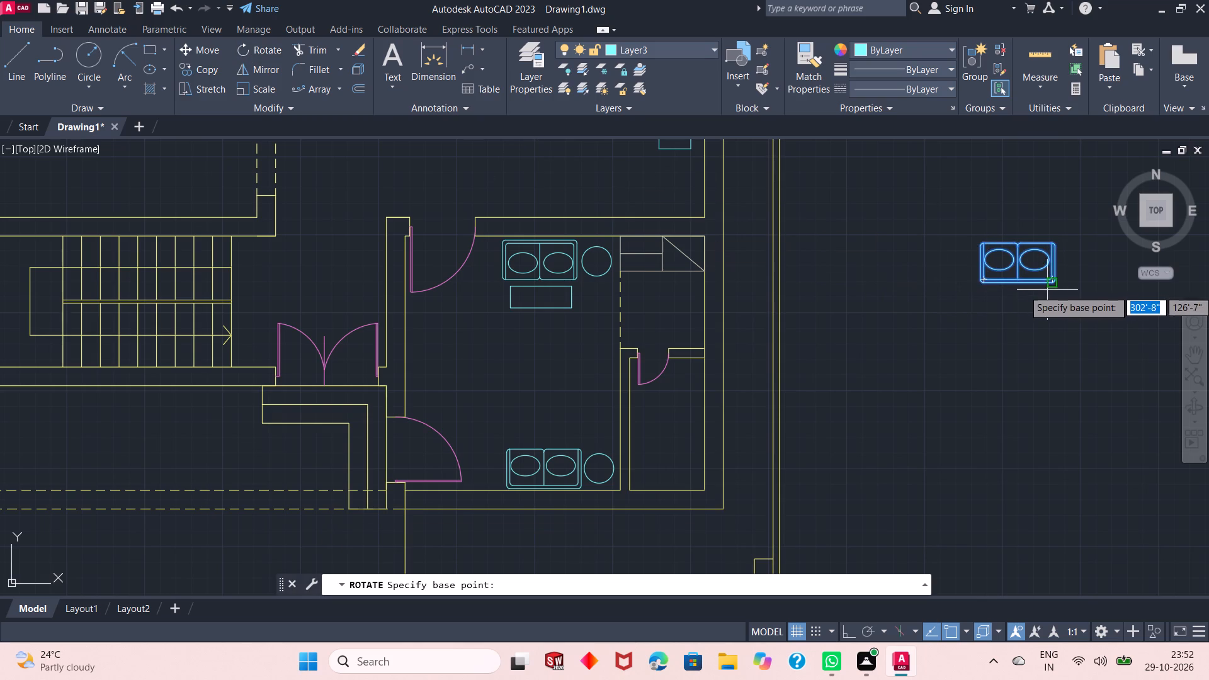
pyautogui.moveTo(1051, 286); pyautogui.dragTo(1047, 224)
pyautogui.click(1047, 224)
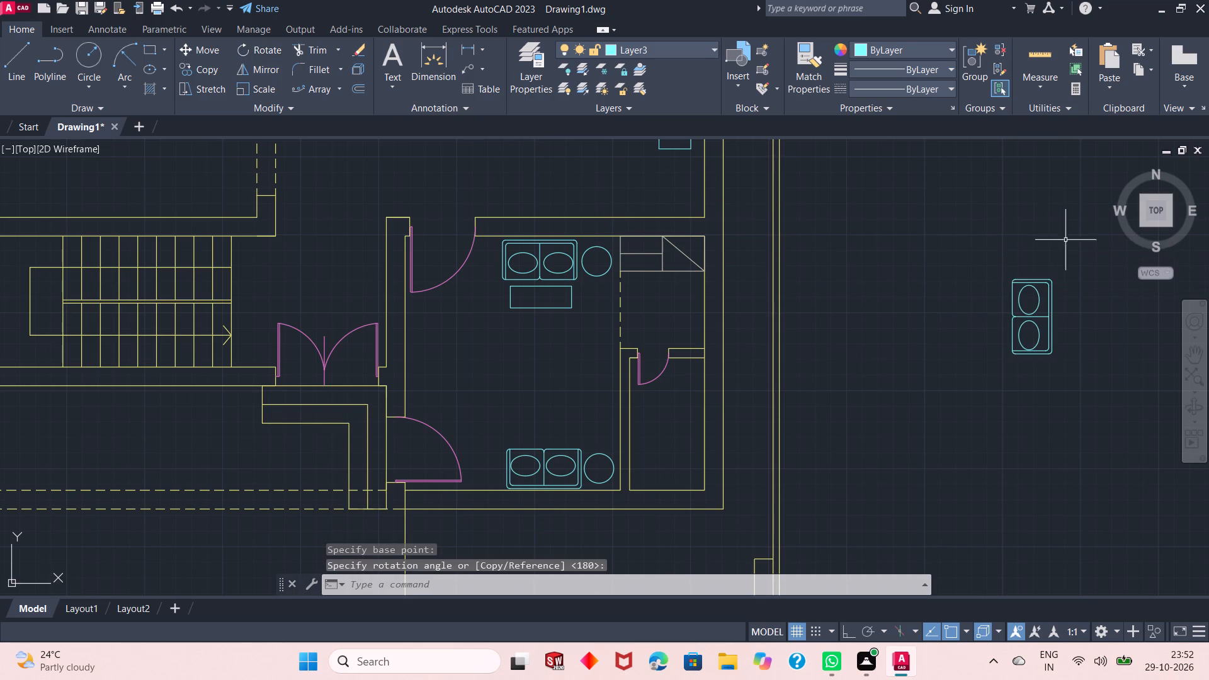
# Move the rotated two-seat sofa into the room, with its back just clear of the east wall, north of the corner round table.
pyautogui.moveTo(1077, 249); pyautogui.dragTo(1082, 348)
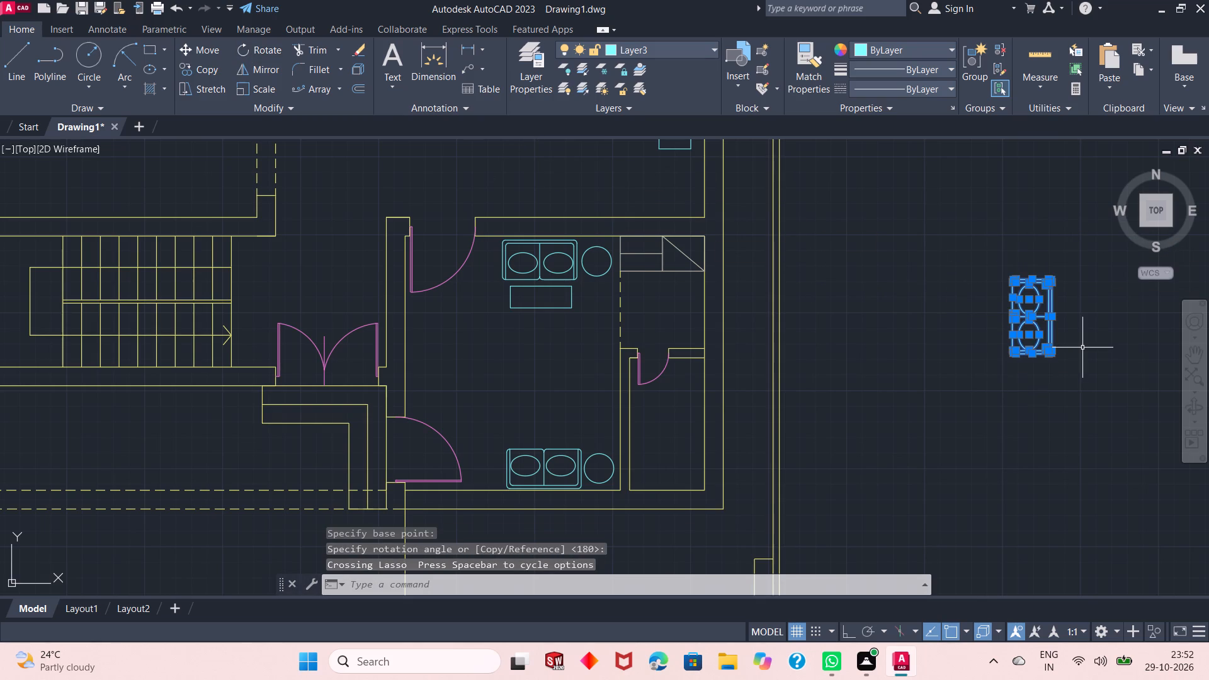
pyautogui.write('m')
pyautogui.press('space')
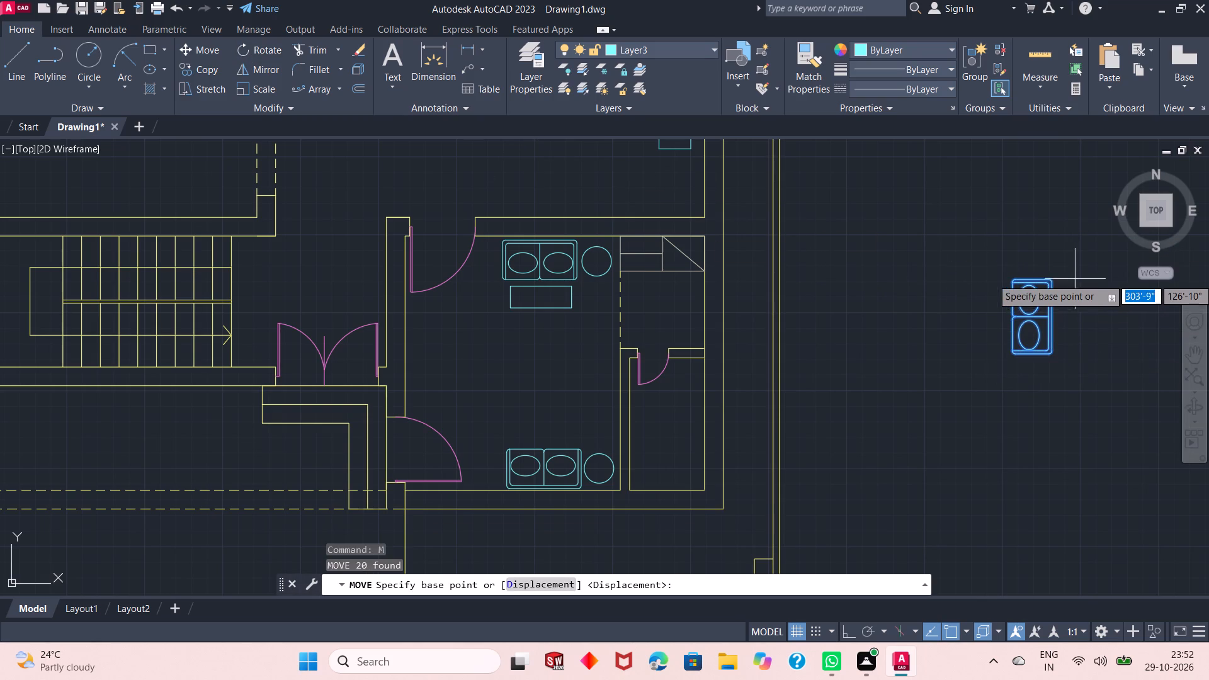
pyautogui.click(1052, 281)
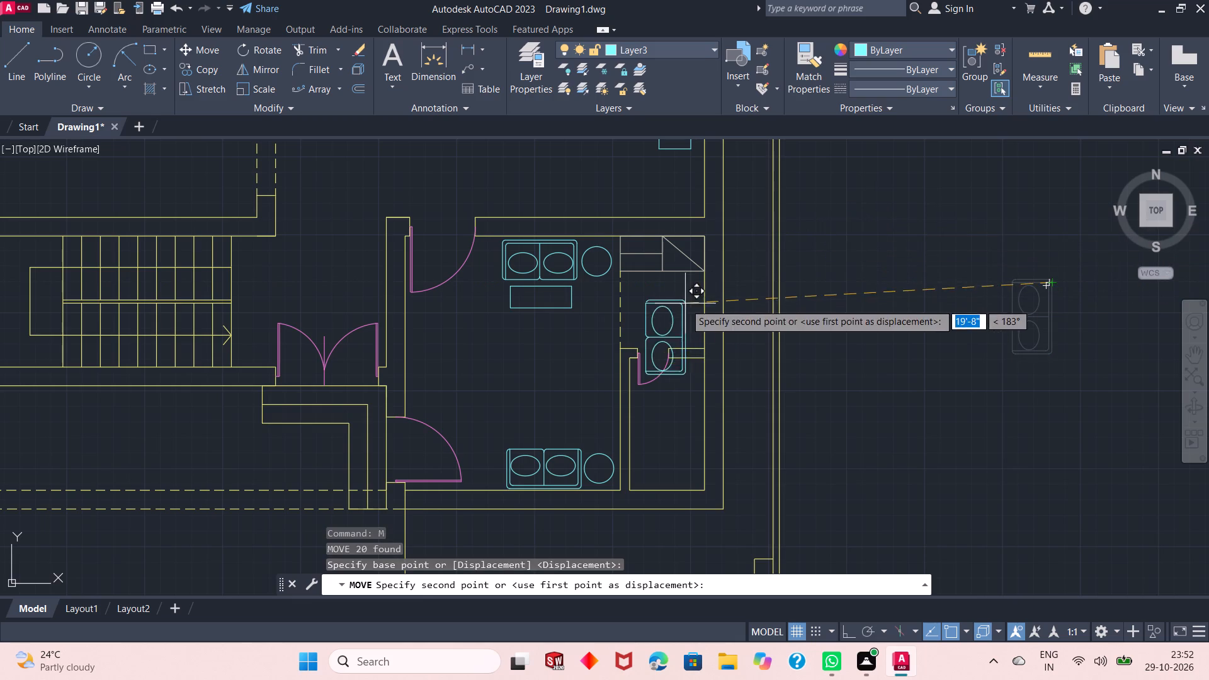
pyautogui.keyDown('ctrl'); pyautogui.scroll(3, 601, 375); pyautogui.keyUp('ctrl')
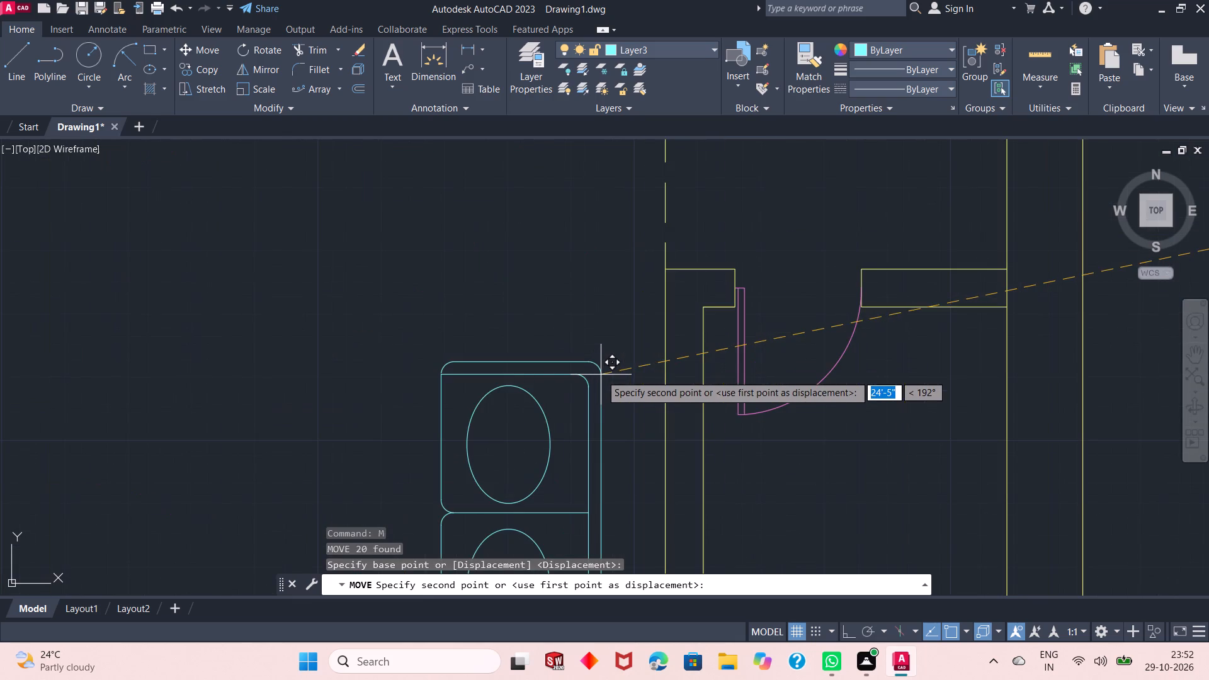
pyautogui.keyDown('ctrl'); pyautogui.scroll(-1, 602, 281); pyautogui.keyUp('ctrl')
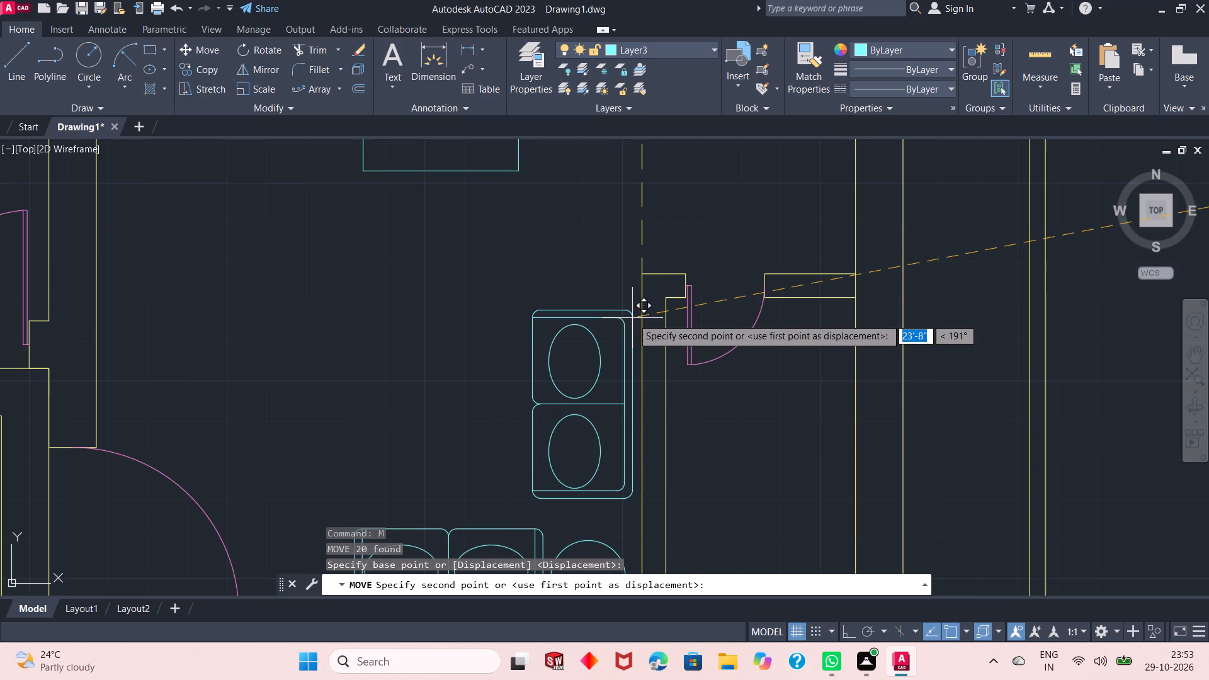
pyautogui.keyDown('ctrl'); pyautogui.scroll(1, 635, 318); pyautogui.keyUp('ctrl')
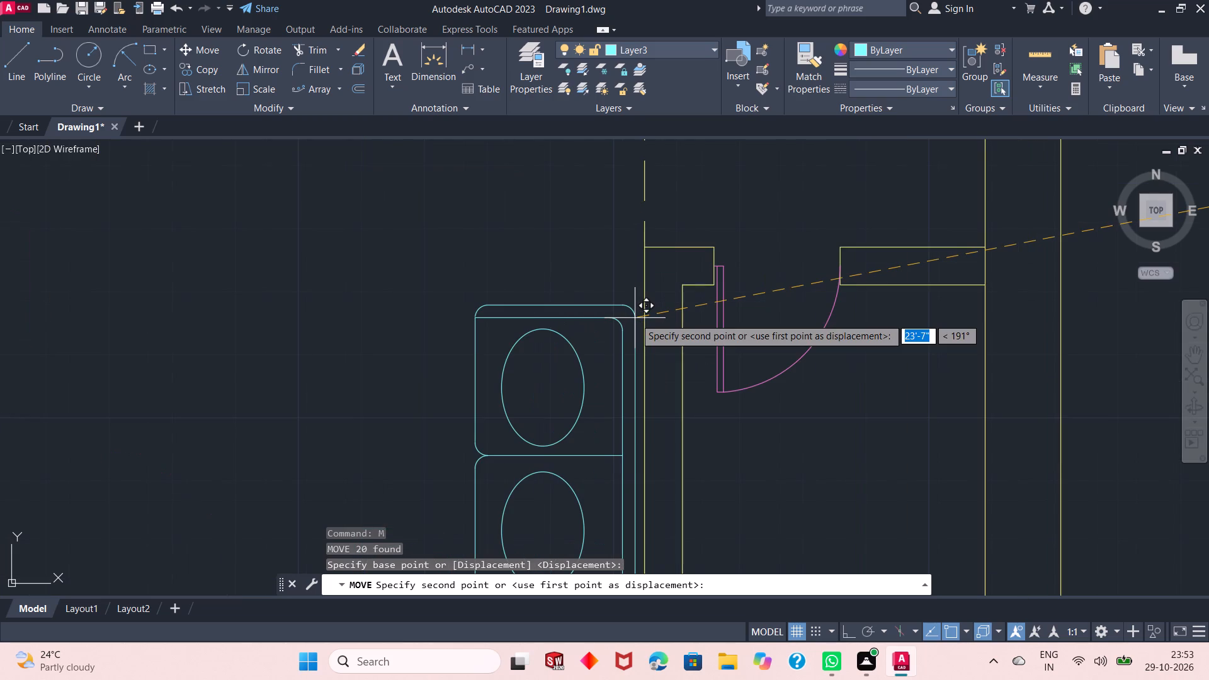
pyautogui.click(635, 318)
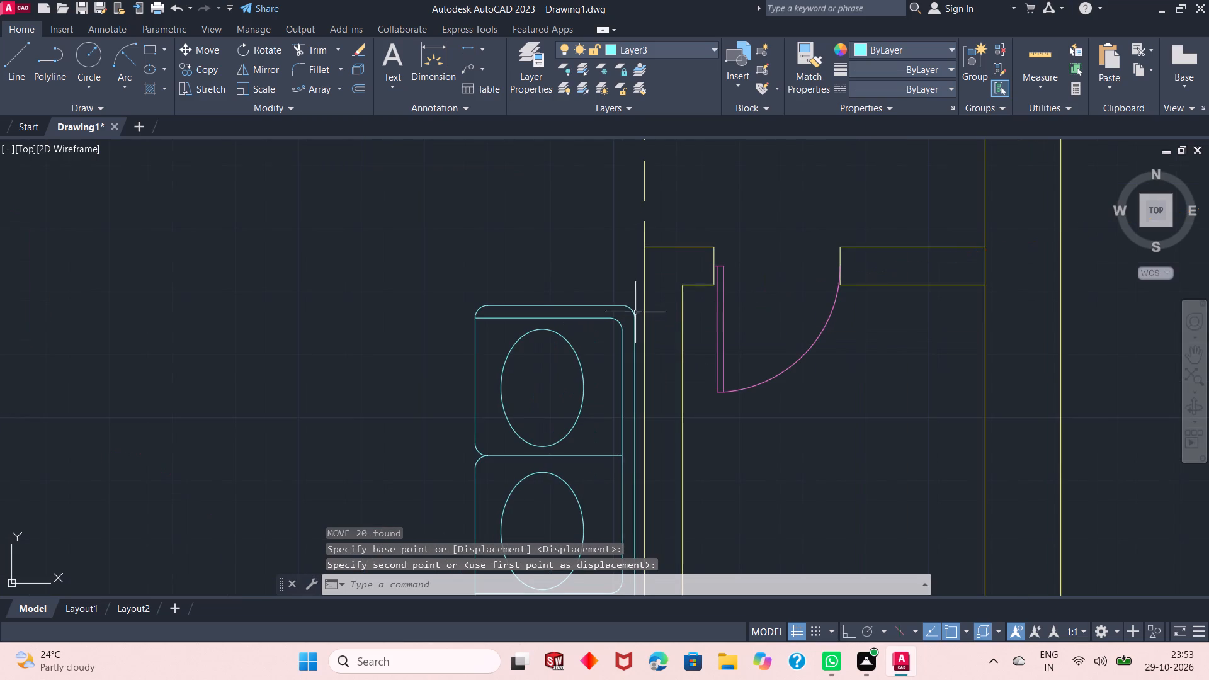
# Draw a circular centre table west of the east-wall sofa, slightly larger than the room's other round tables.
pyautogui.keyDown('ctrl'); pyautogui.scroll(-1, 650, 274); pyautogui.keyUp('ctrl')
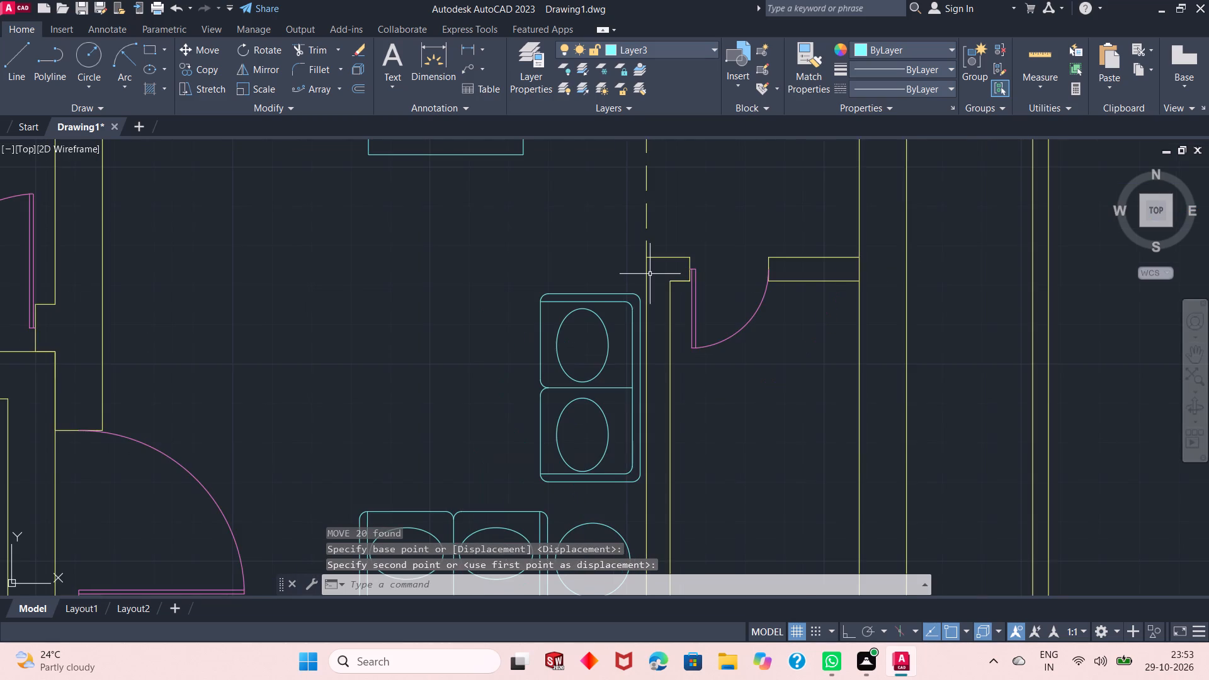
pyautogui.keyDown('ctrl'); pyautogui.scroll(-2, 650, 274); pyautogui.keyUp('ctrl')
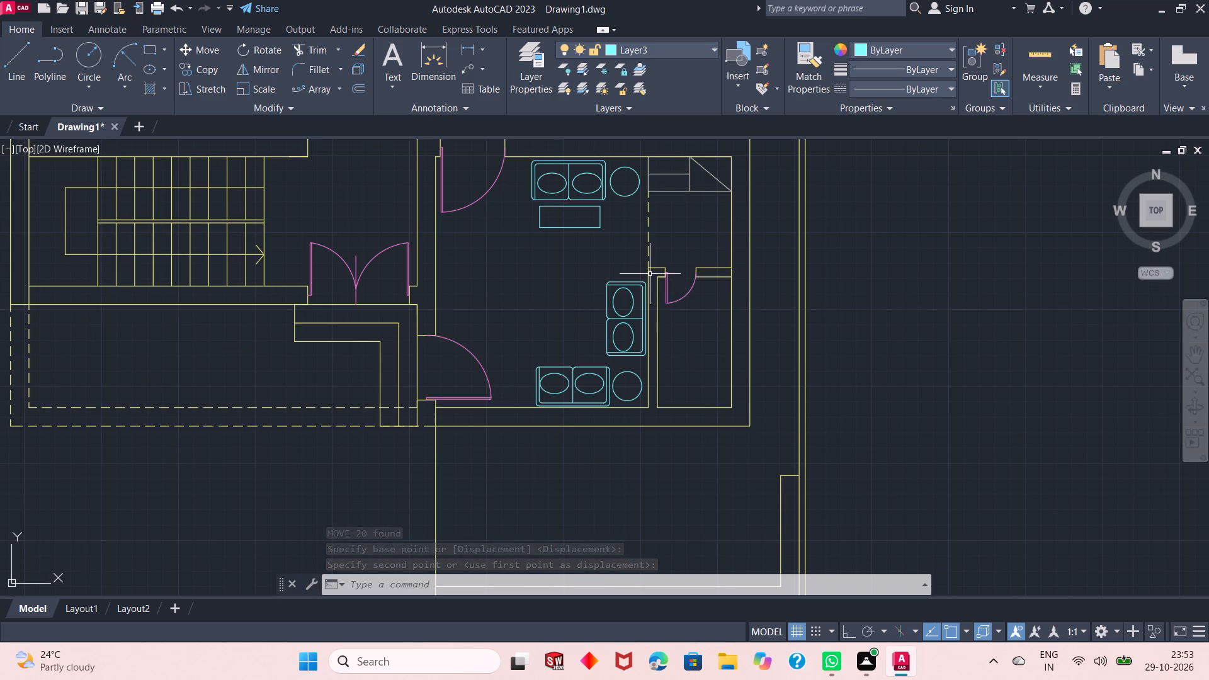
pyautogui.click(78, 61)
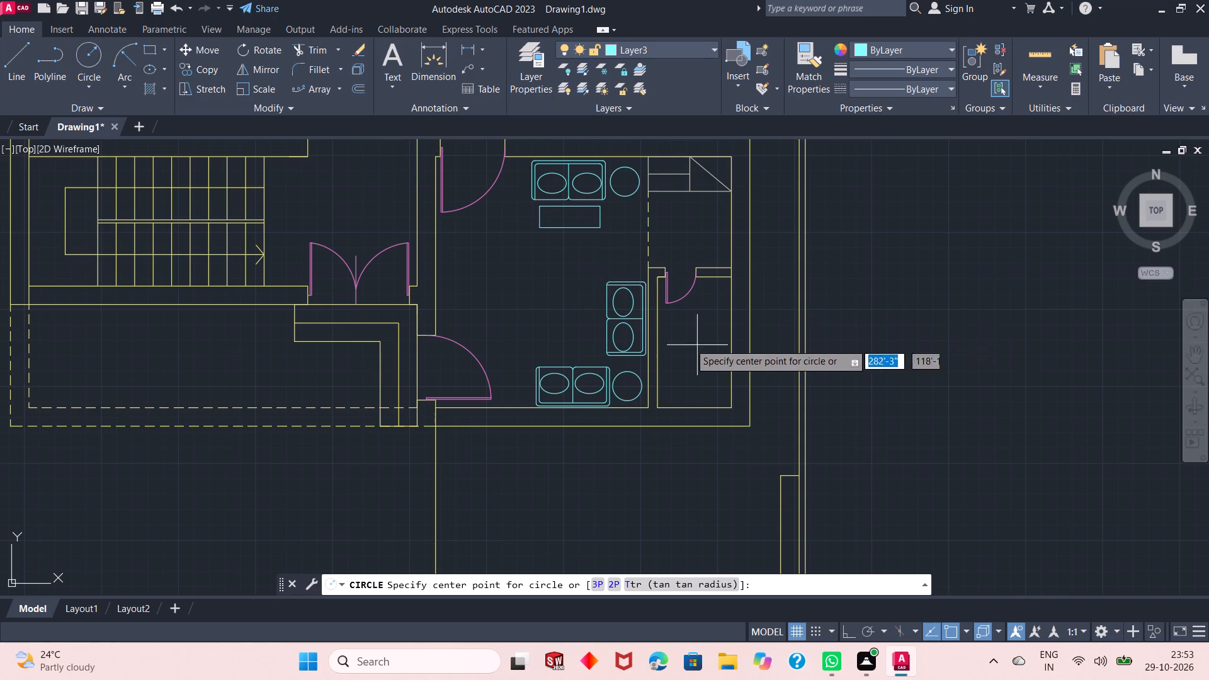
pyautogui.moveTo(565, 321); pyautogui.dragTo(582, 314)
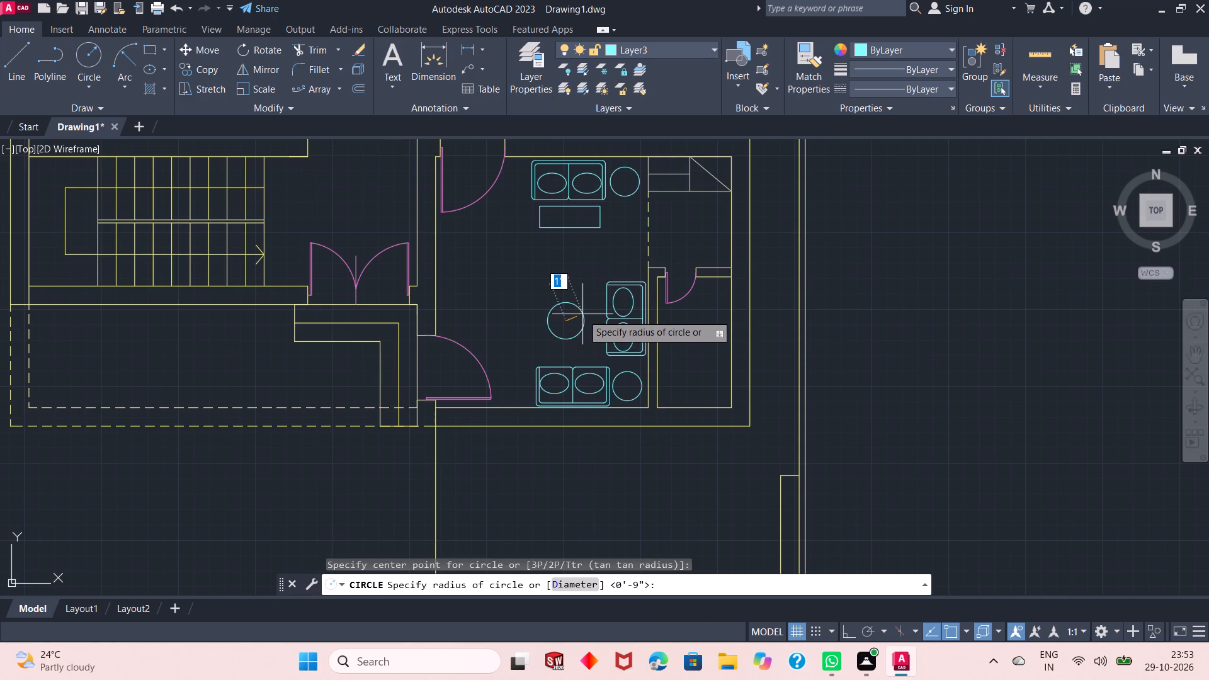
pyautogui.moveTo(582, 314); pyautogui.dragTo(583, 314)
pyautogui.click(583, 314)
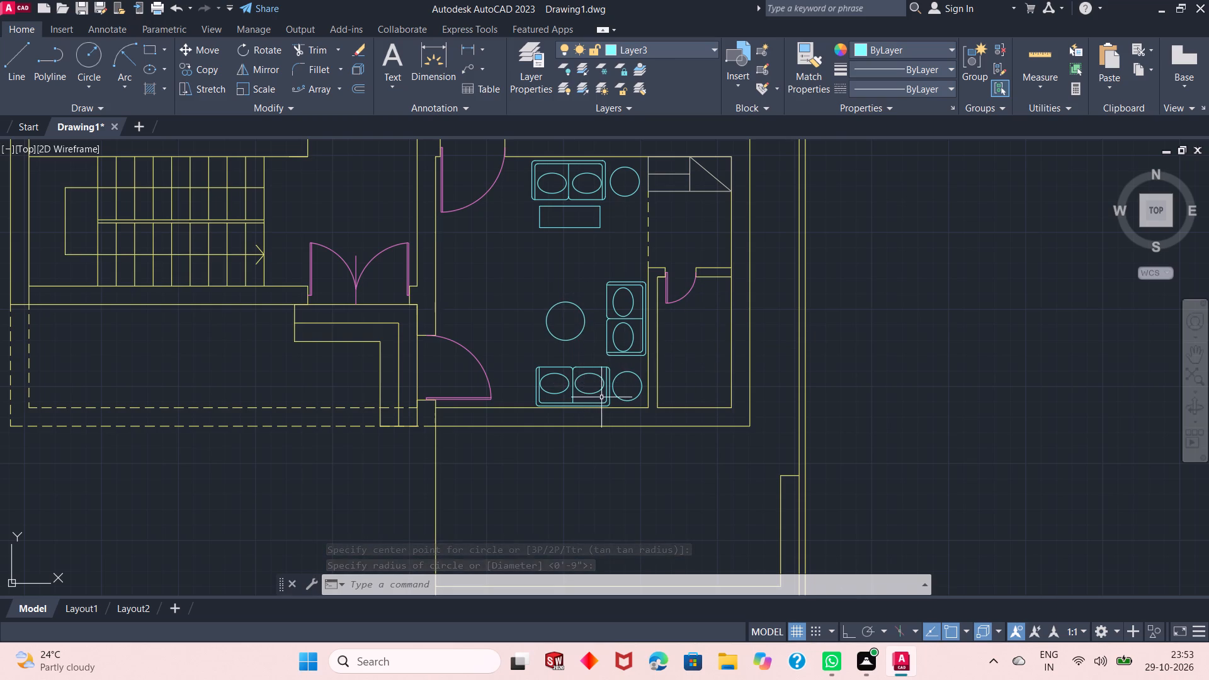
pyautogui.keyDown('ctrl'); pyautogui.scroll(-2, 601, 397); pyautogui.keyUp('ctrl')
pyautogui.click(601, 397)
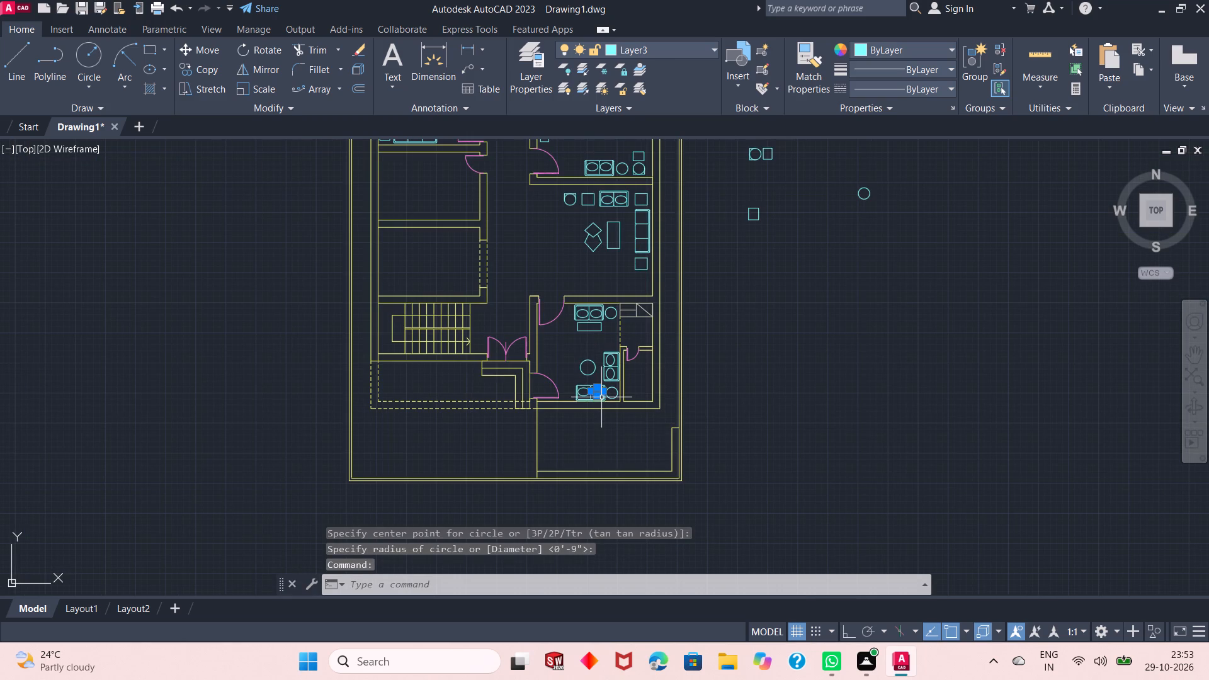
pyautogui.press('Escape')
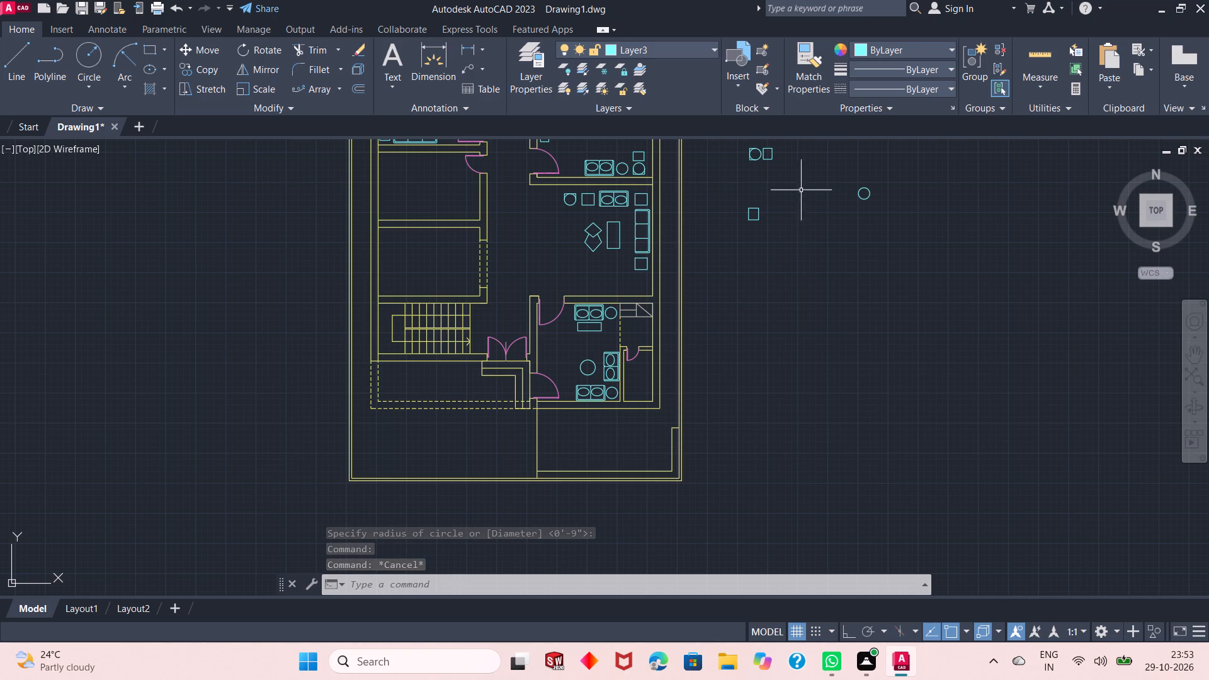
# Copy the spare round chair and small rectangular table outside the house straight south, to the open space east of the room.
pyautogui.moveTo(788, 136); pyautogui.dragTo(793, 147)
pyautogui.click(793, 147)
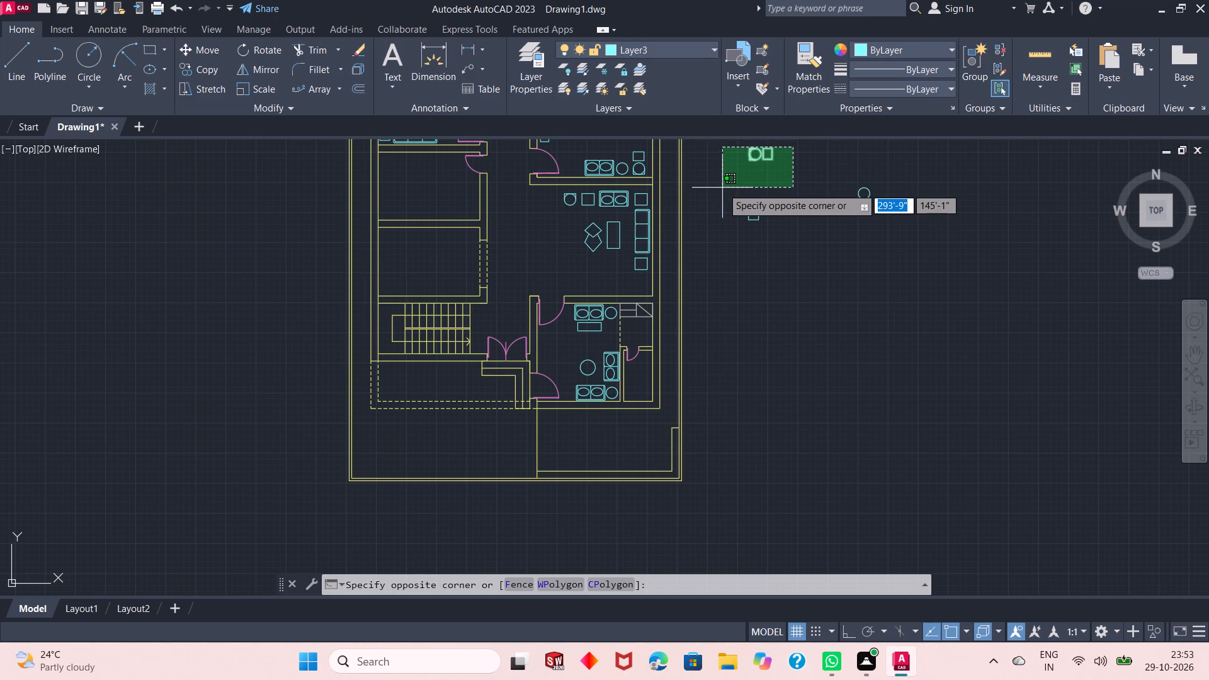
pyautogui.click(722, 188)
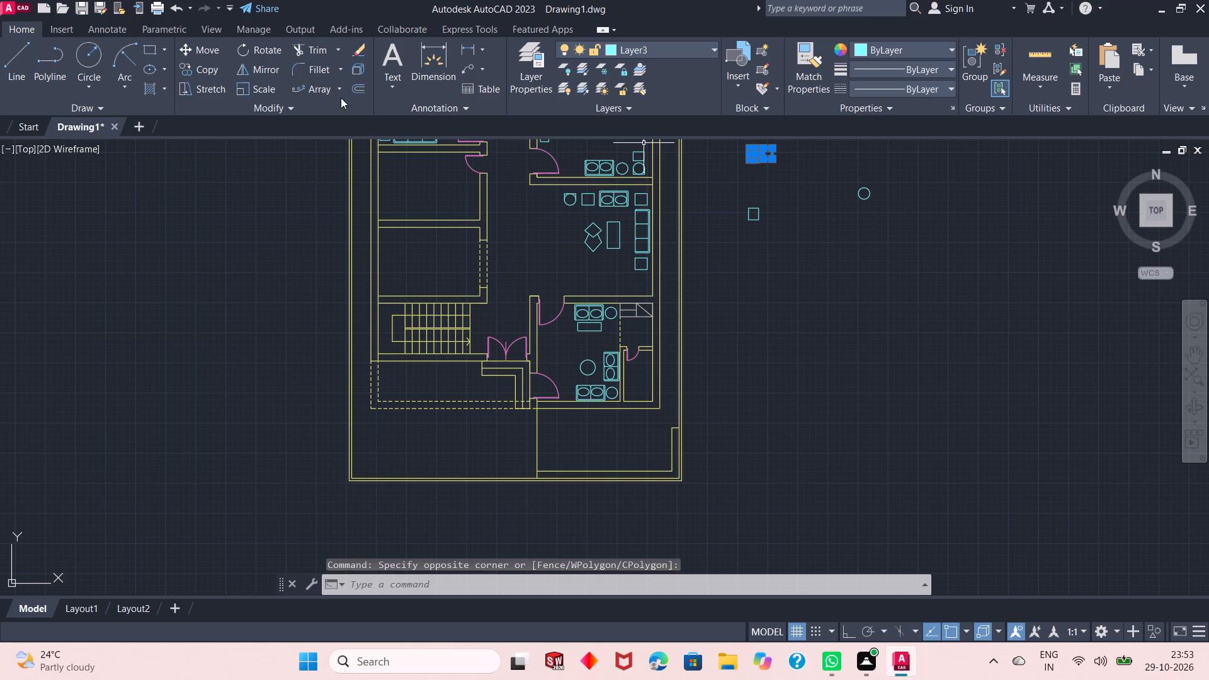
pyautogui.click(202, 74)
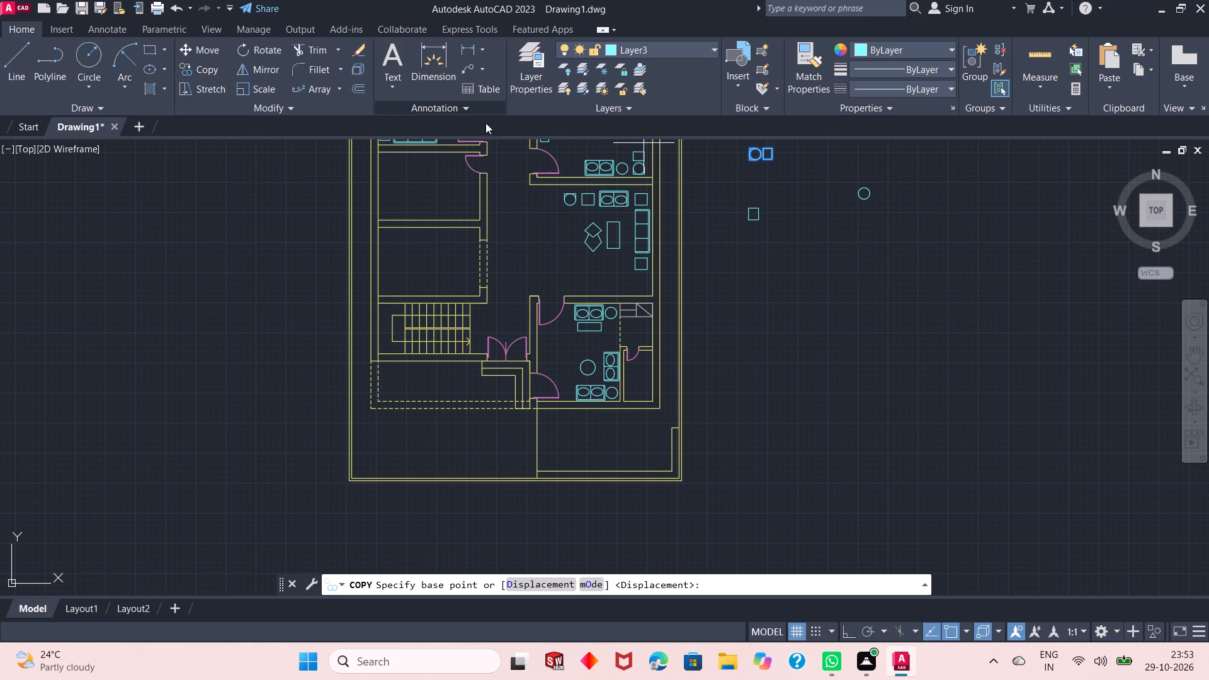
pyautogui.moveTo(766, 157); pyautogui.dragTo(771, 349)
pyautogui.click(771, 349)
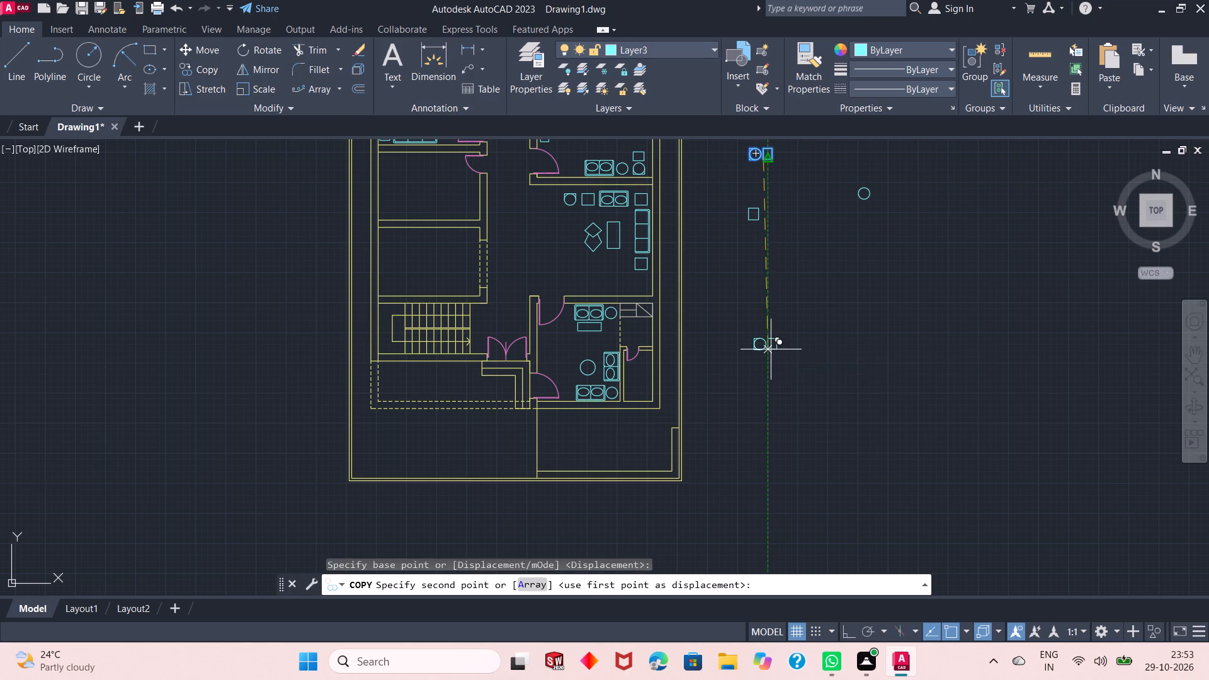
pyautogui.keyDown('ctrl'); pyautogui.scroll(3, 690, 352); pyautogui.keyUp('ctrl')
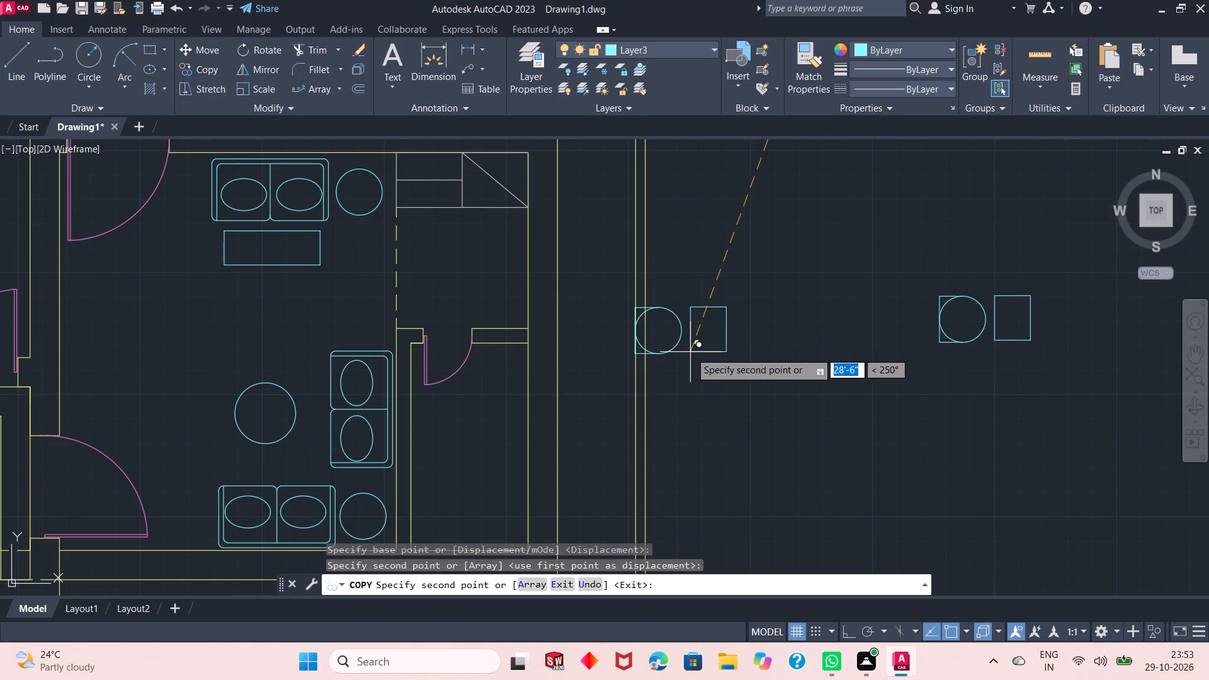
pyautogui.press('space')
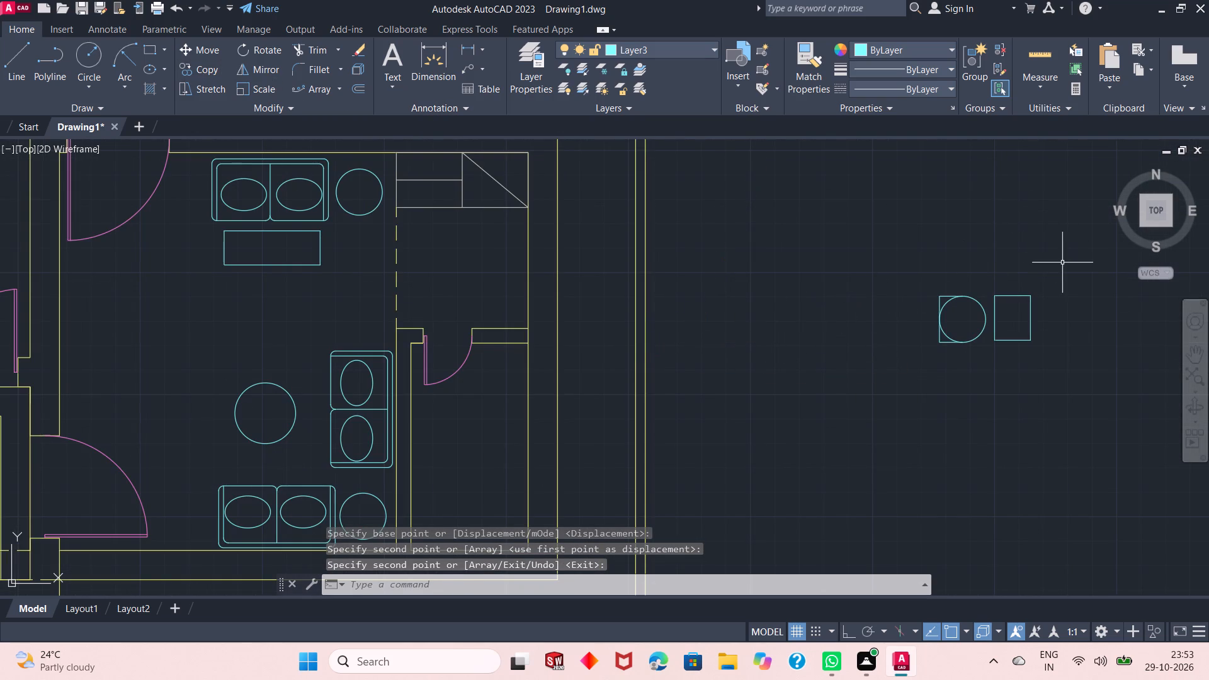
# Rotate the copied chair and small table 90° counterclockwise so the table lies north of the chair.
pyautogui.click(1062, 263)
pyautogui.click(867, 401)
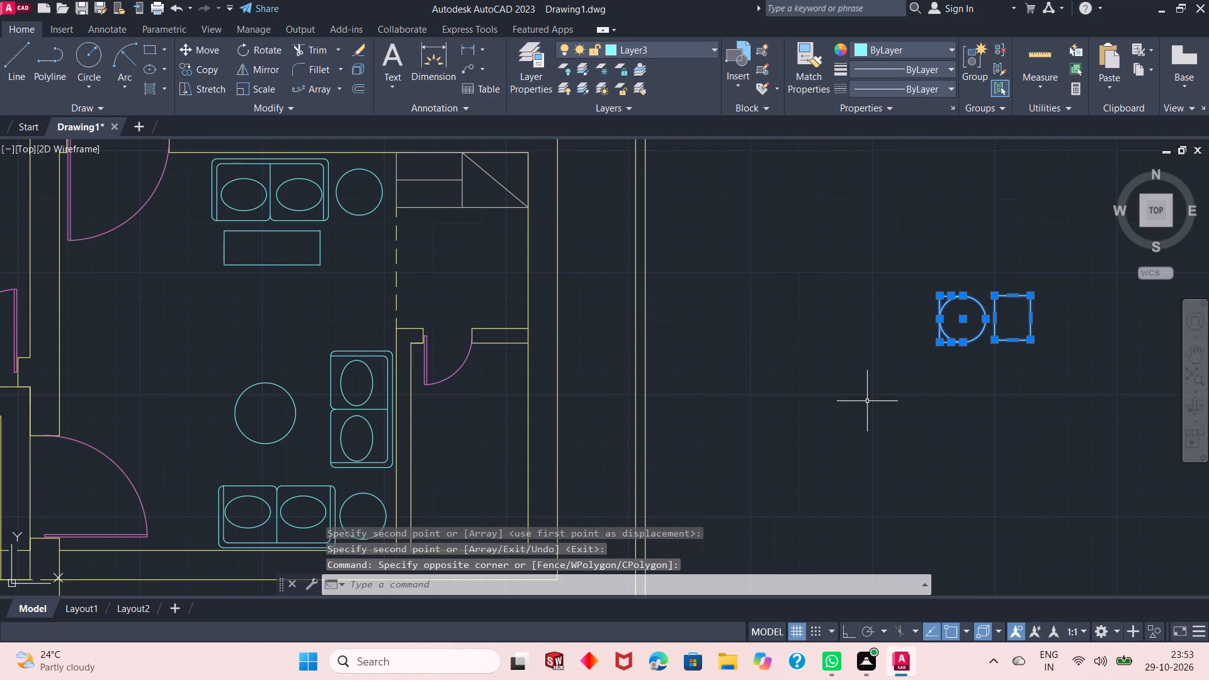
pyautogui.write('ro\\')
pyautogui.press('BackSpace')
pyautogui.press('Return')
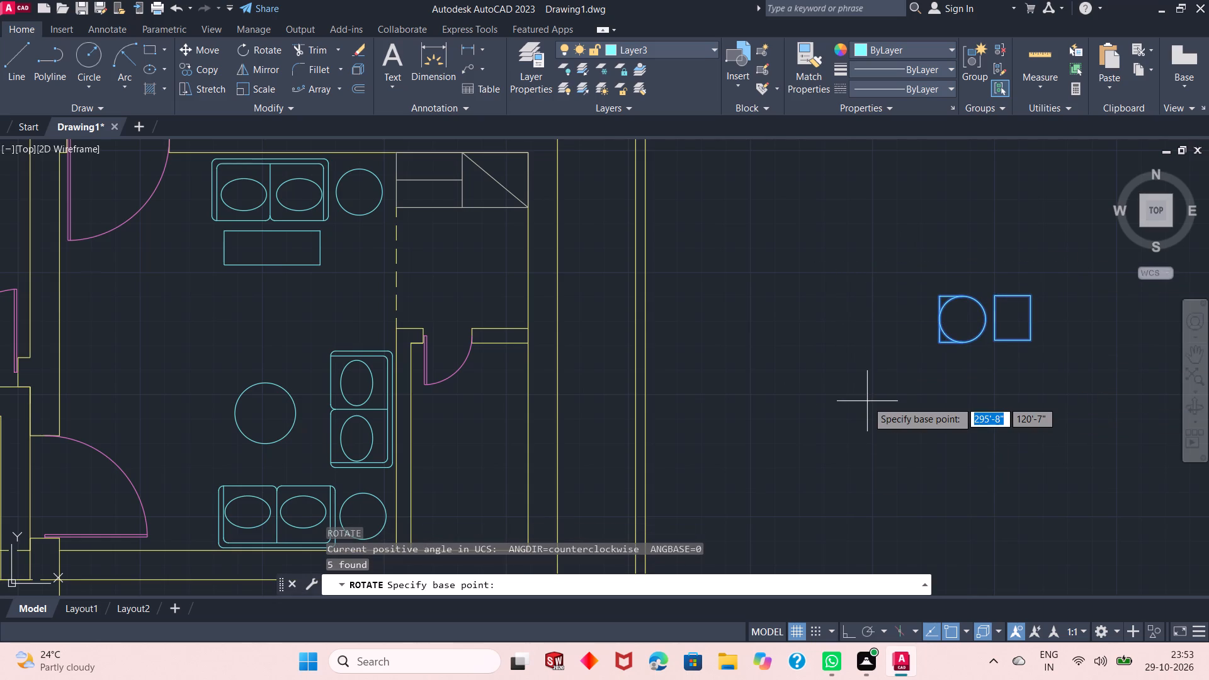
pyautogui.moveTo(955, 331); pyautogui.dragTo(956, 357)
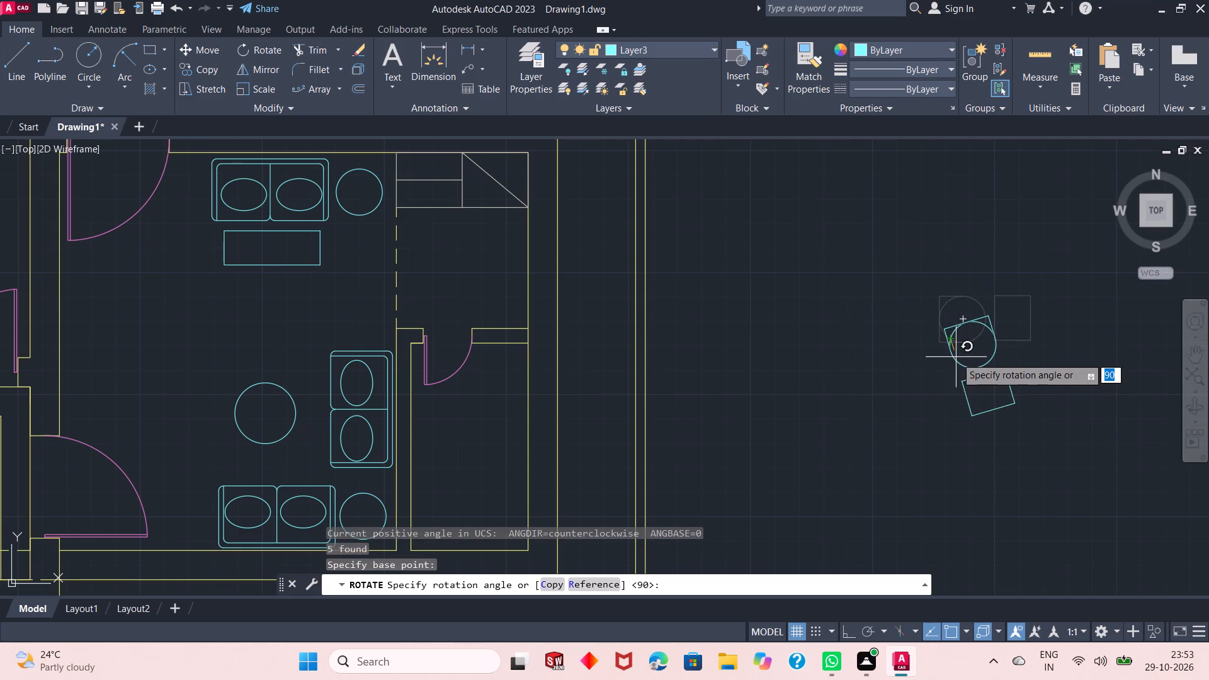
pyautogui.moveTo(956, 357); pyautogui.dragTo(948, 298)
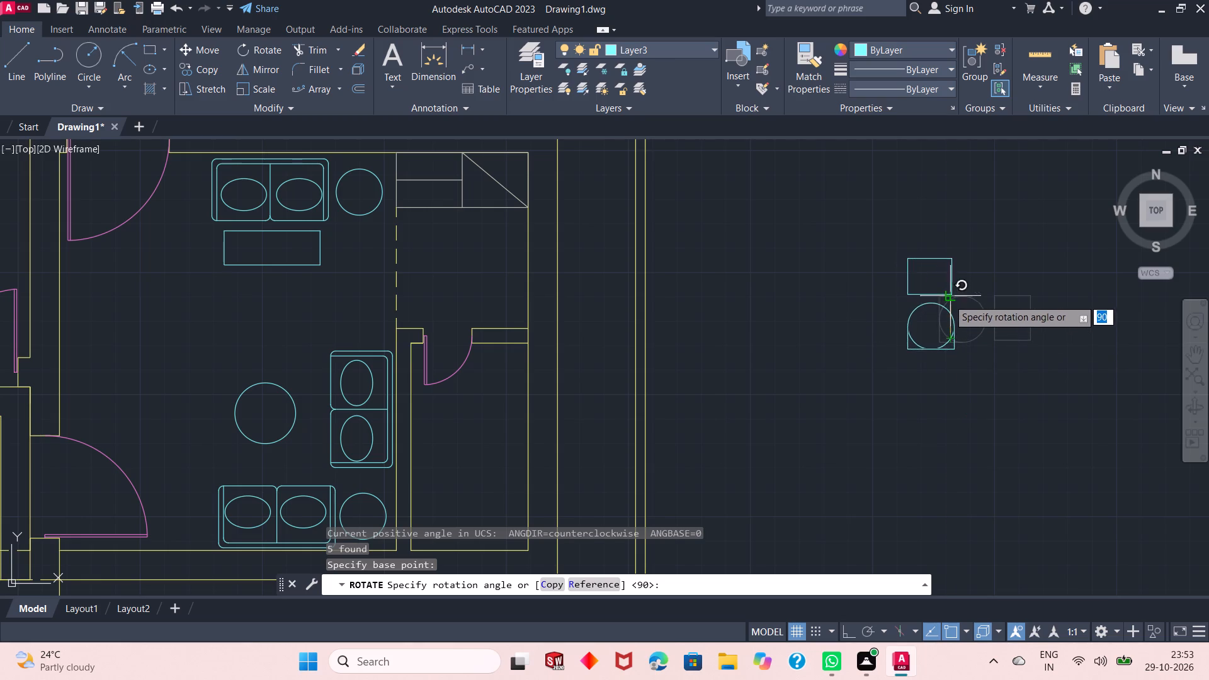
pyautogui.moveTo(948, 298); pyautogui.dragTo(952, 163)
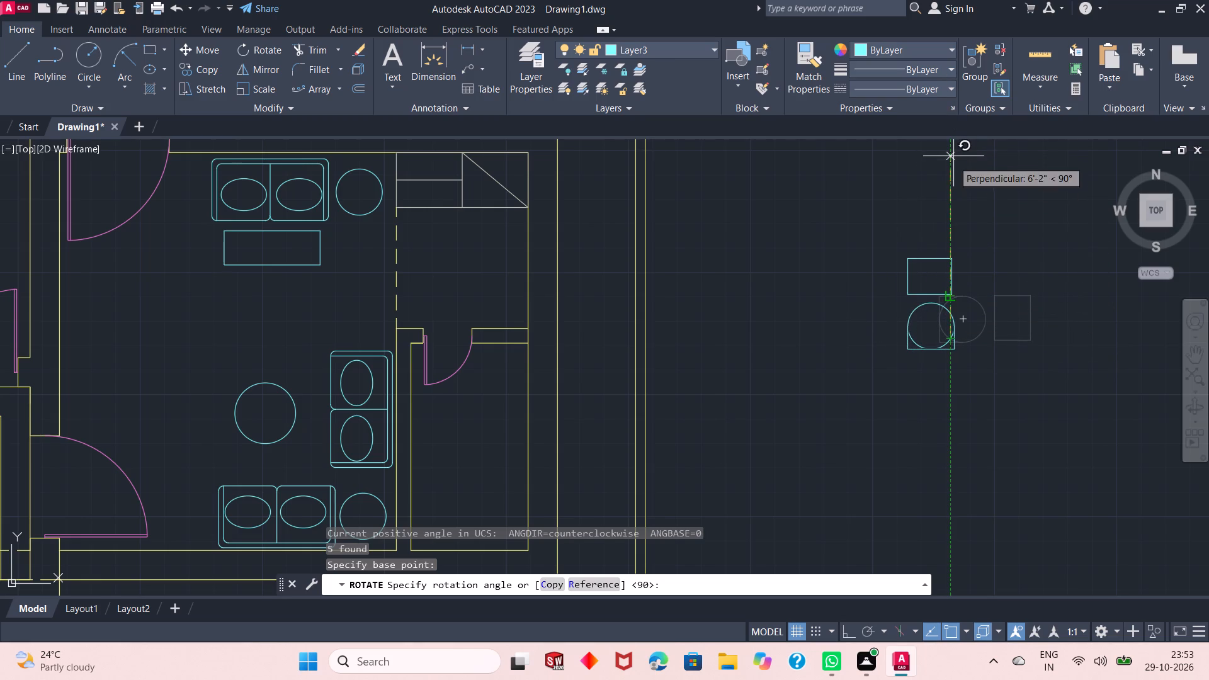
pyautogui.moveTo(952, 163); pyautogui.dragTo(952, 173)
pyautogui.click(952, 173)
# Move the rotated chair and small table into the room, placing the chair by the south wall just west of the two-seat sofa.
pyautogui.moveTo(979, 239); pyautogui.dragTo(946, 391)
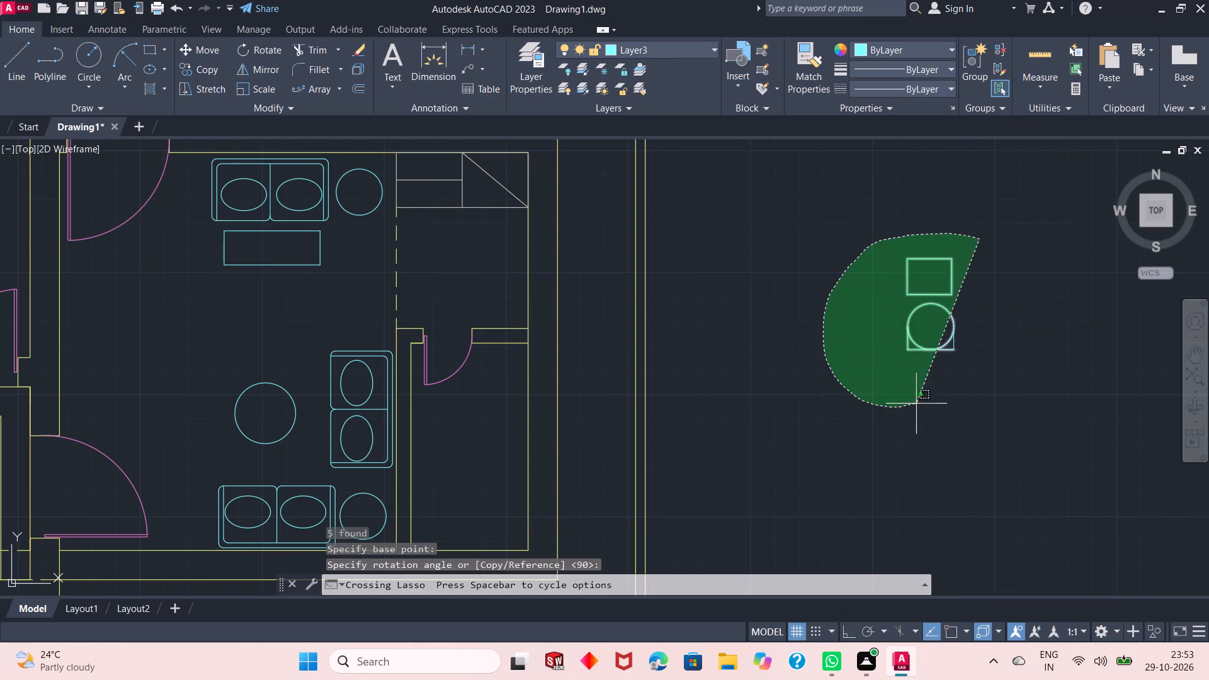
pyautogui.moveTo(946, 391); pyautogui.dragTo(1010, 285)
pyautogui.write('m')
pyautogui.press('space')
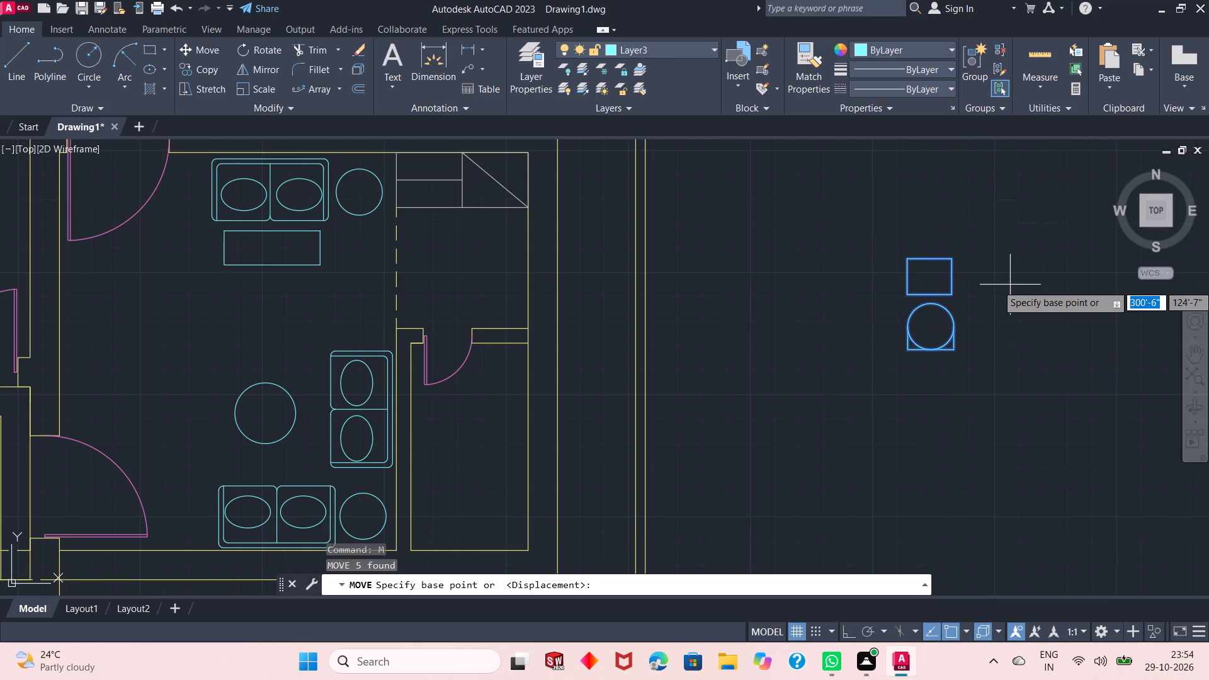
pyautogui.click(925, 264)
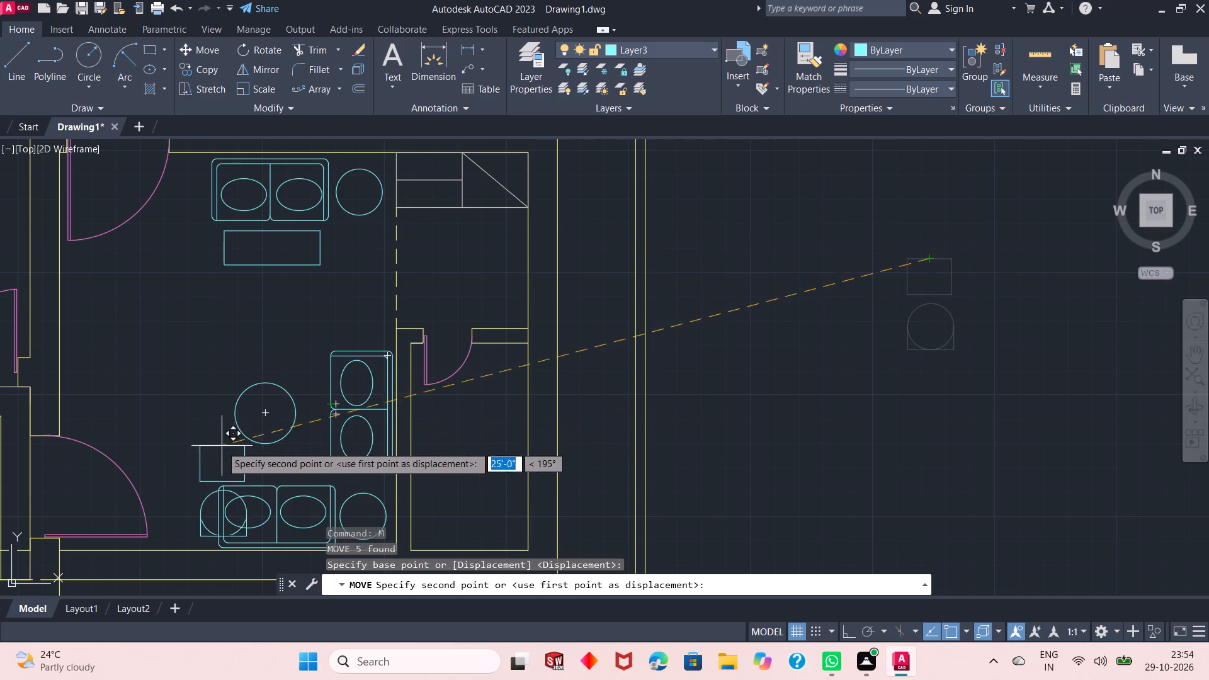
pyautogui.click(183, 455)
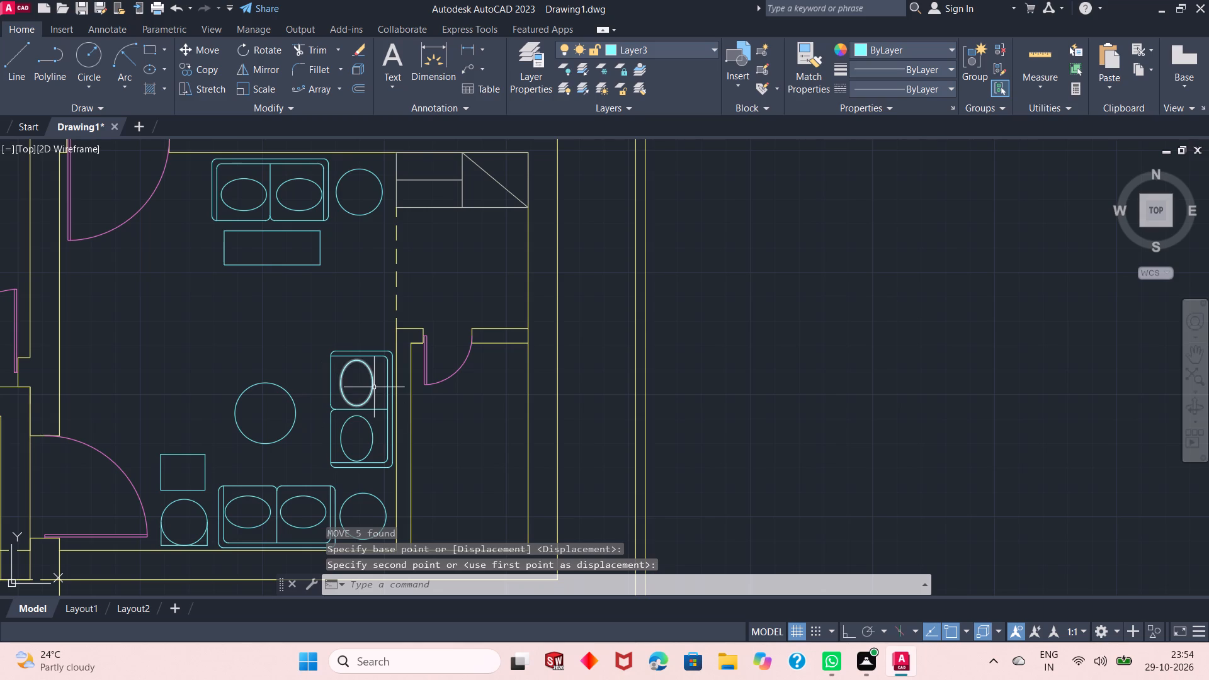
# On Layer4, draw a horizontal line from the house's outer southeast corner east to the plot's boundary wall.
pyautogui.keyDown('ctrl'); pyautogui.scroll(-2, 374, 387); pyautogui.keyUp('ctrl')
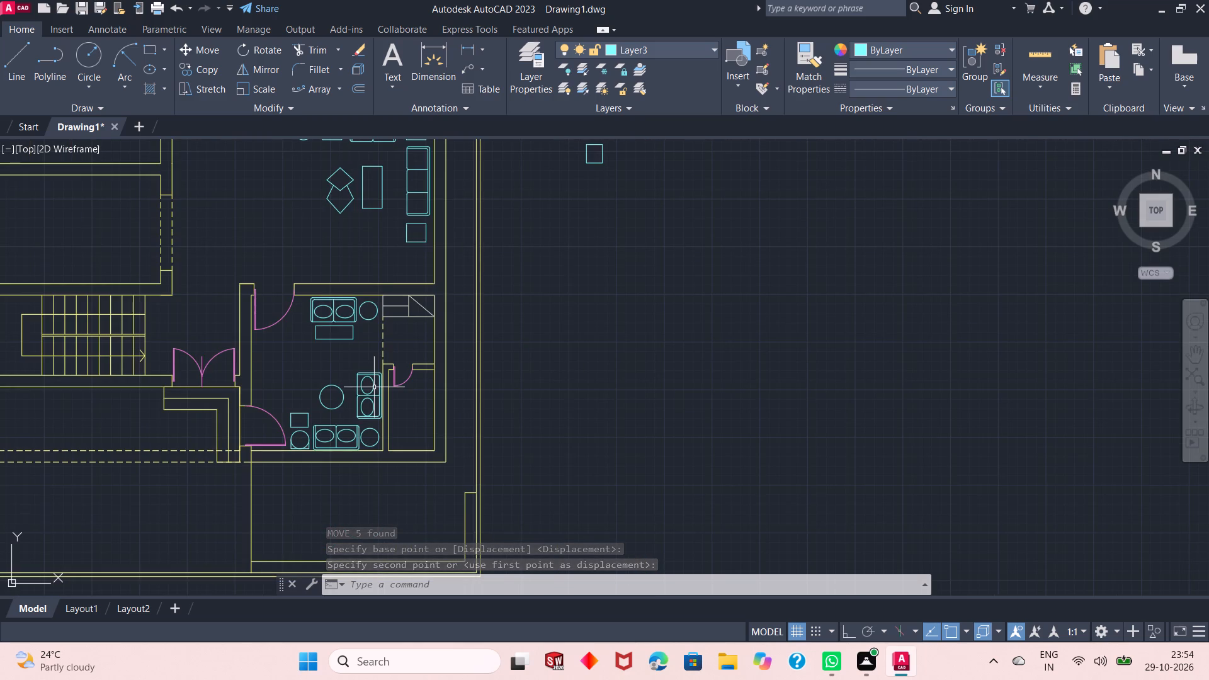
pyautogui.keyDown('ctrl'); pyautogui.scroll(-1, 468, 338); pyautogui.keyUp('ctrl')
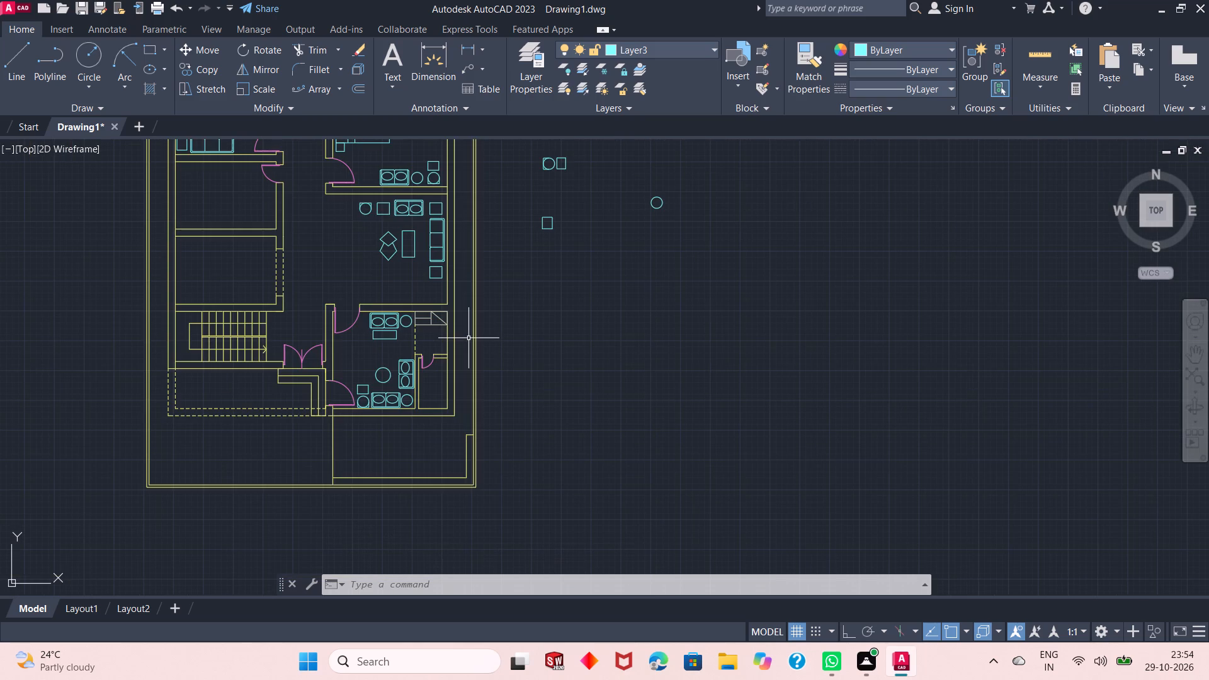
pyautogui.click(676, 47)
pyautogui.click(645, 147)
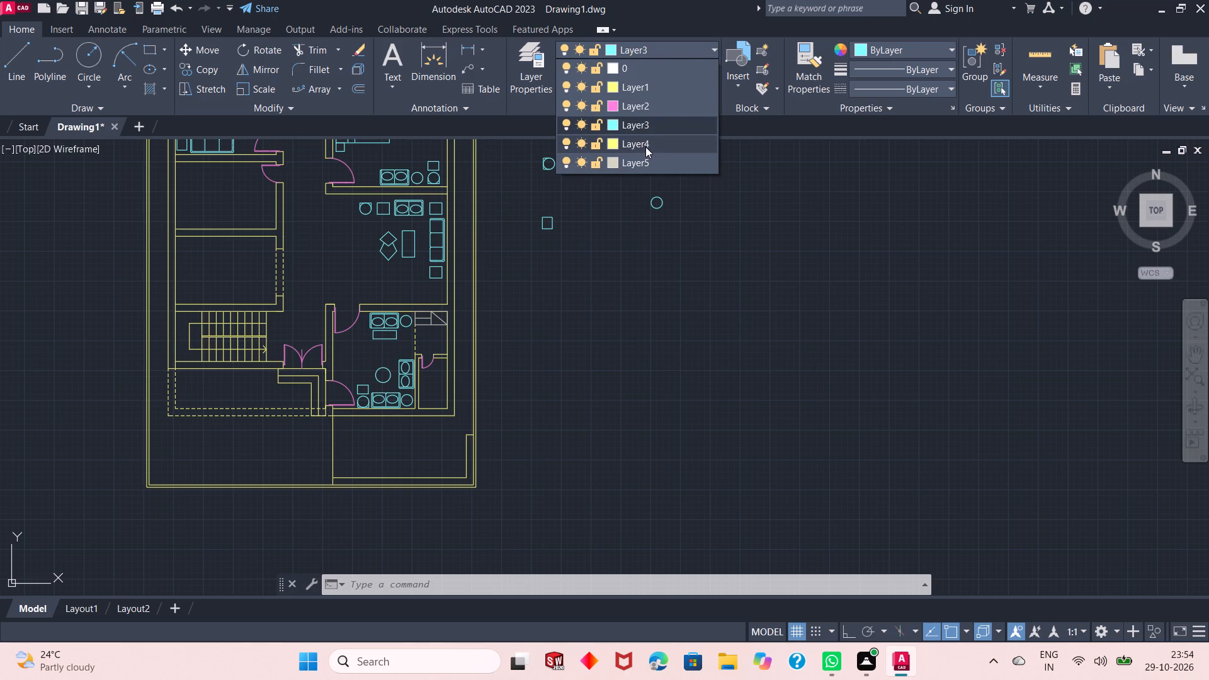
pyautogui.write('l')
pyautogui.press('space')
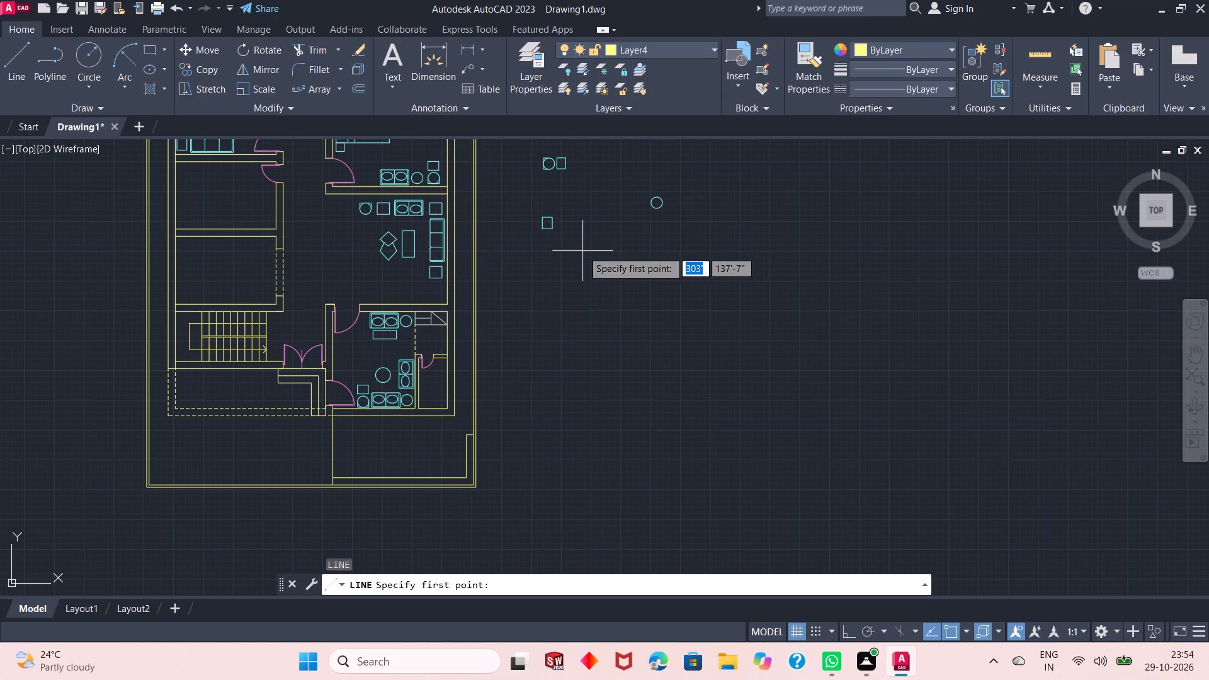
pyautogui.moveTo(448, 419); pyautogui.dragTo(471, 418)
pyautogui.click(471, 418)
pyautogui.press('space')
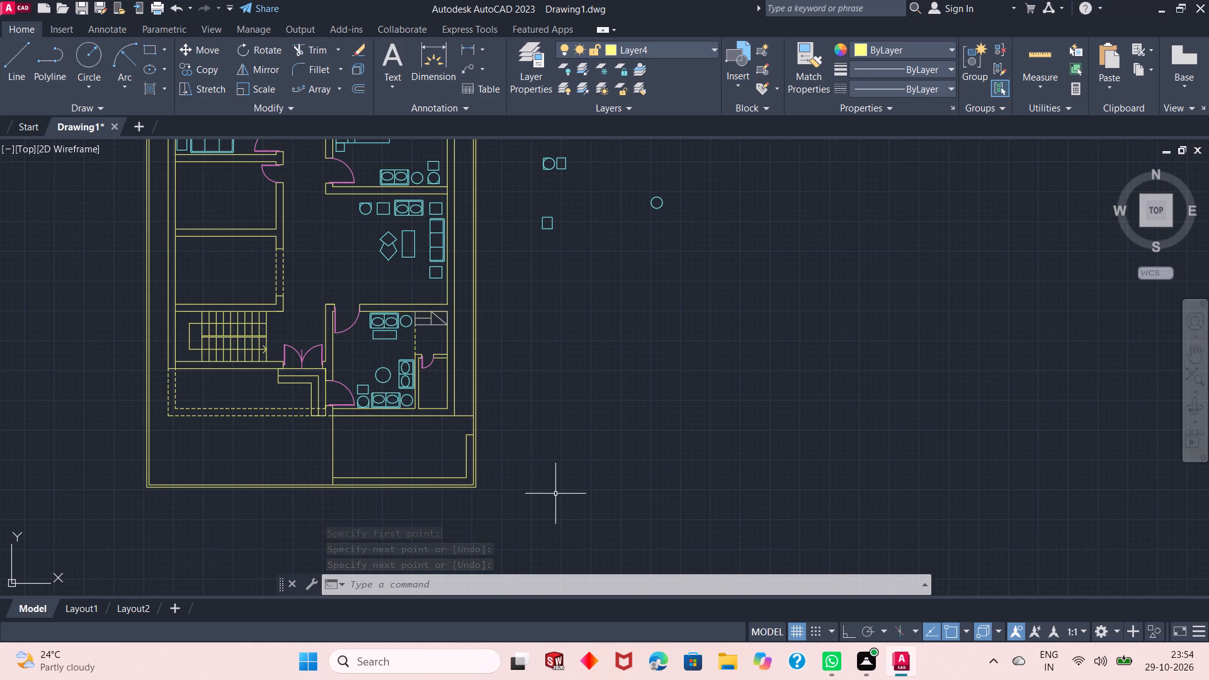
pyautogui.keyDown('ctrl'); pyautogui.scroll(-1, 555, 494); pyautogui.keyUp('ctrl')
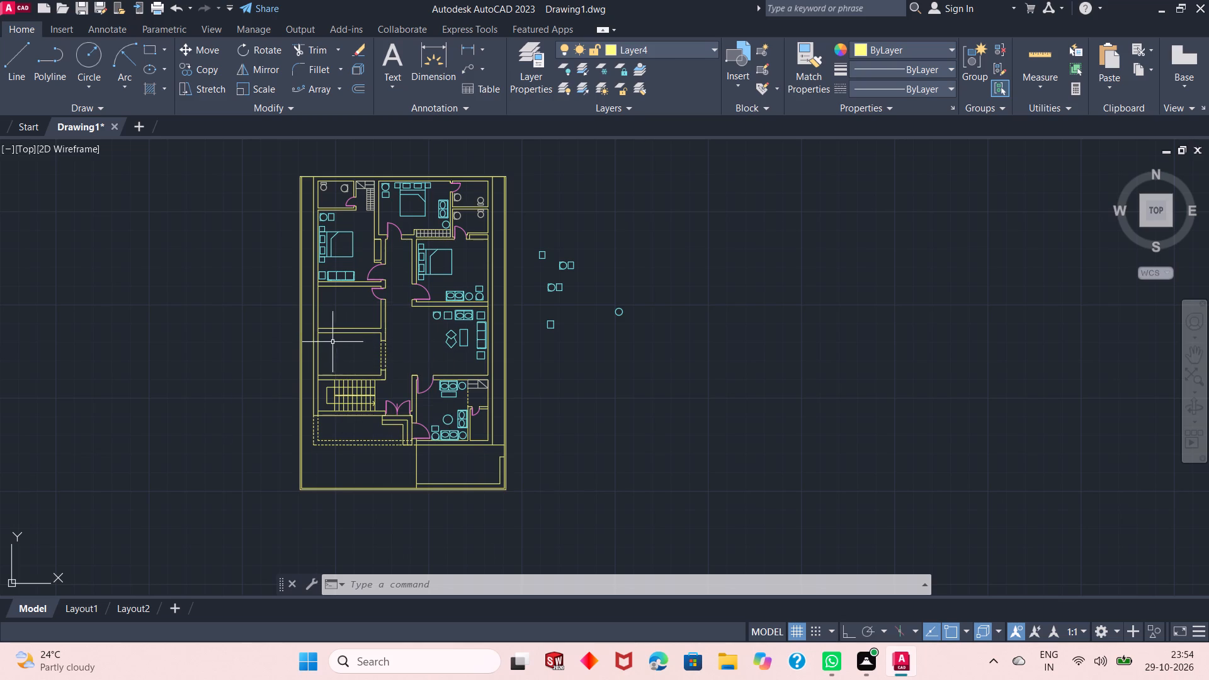
# Delete all the spare furniture pieces lying in the open space east of the house.
pyautogui.moveTo(676, 214); pyautogui.dragTo(536, 283)
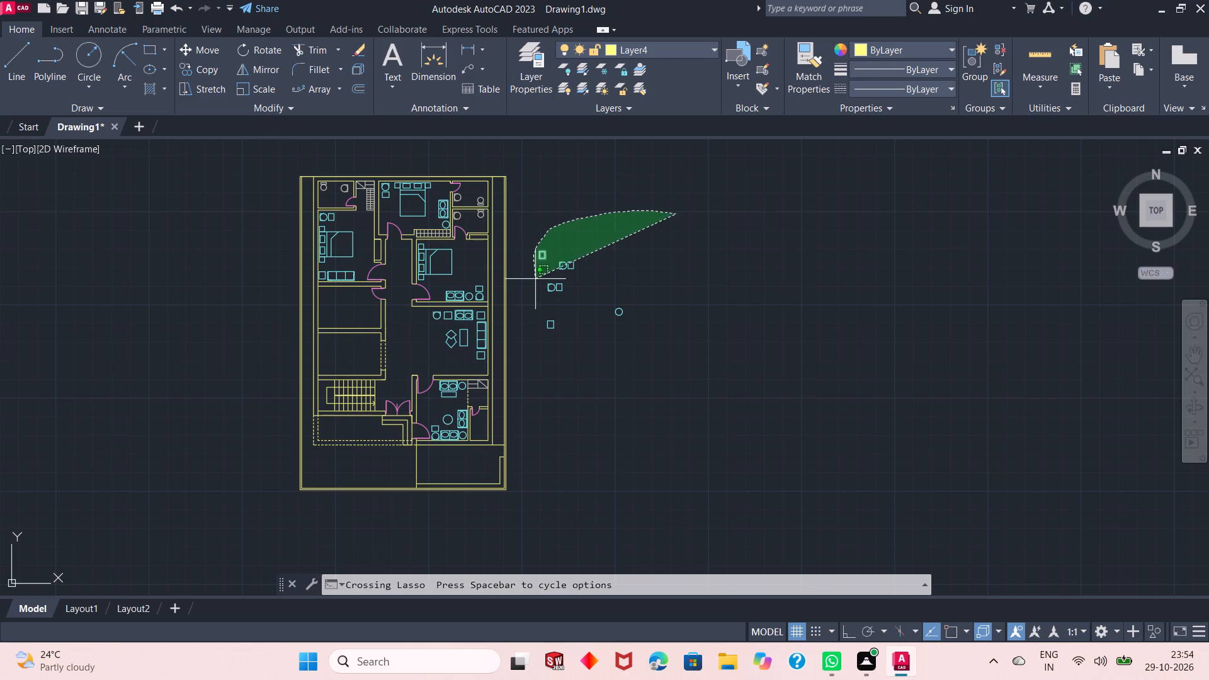
pyautogui.moveTo(536, 283); pyautogui.dragTo(571, 308)
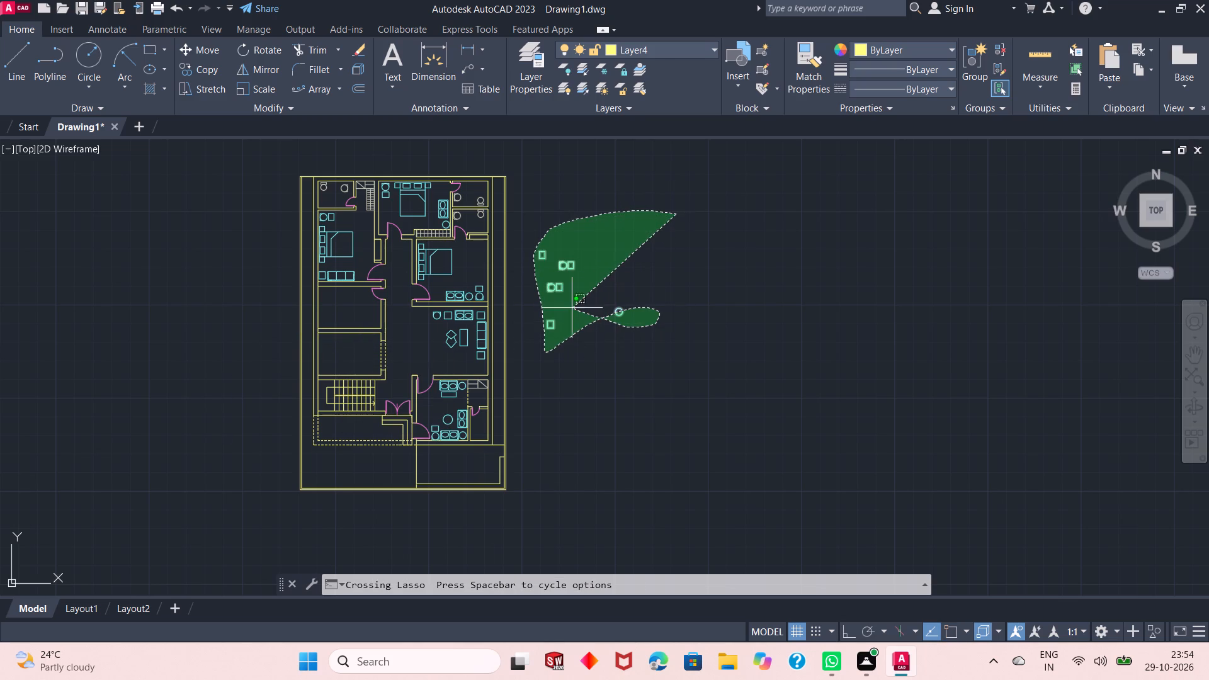
pyautogui.moveTo(571, 308); pyautogui.dragTo(639, 302)
pyautogui.press('Delete')
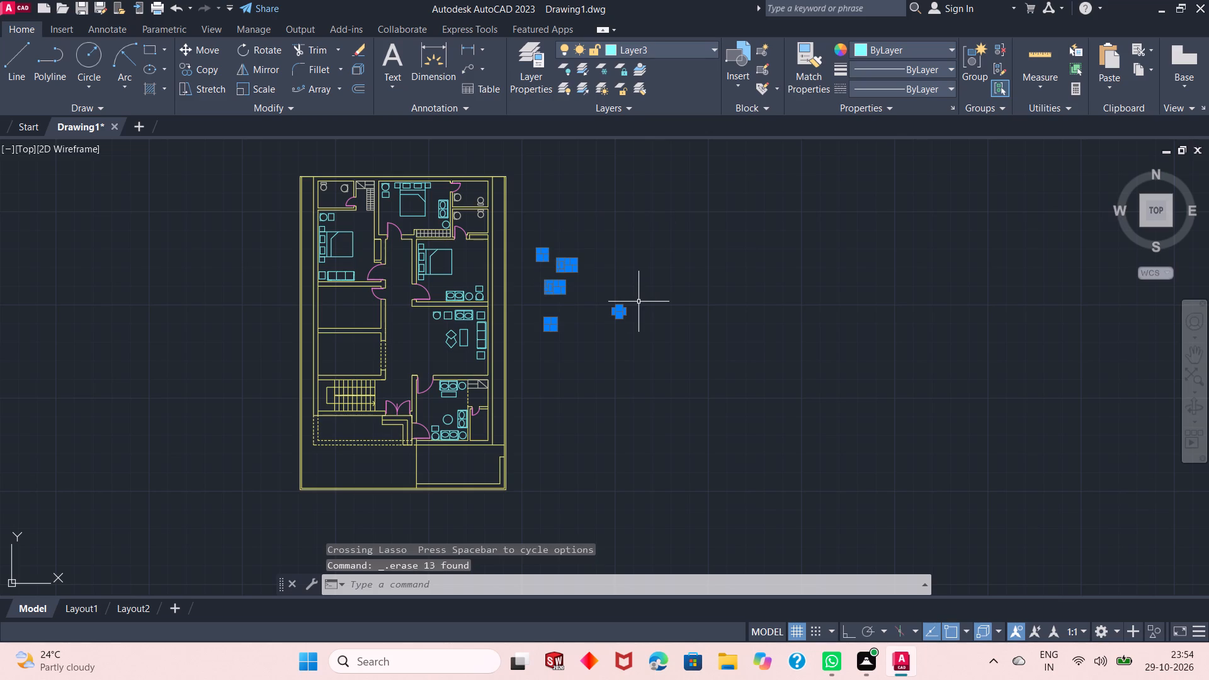
# On Layer5, draw an L-shaped counter edge in the room south of the west bedroom: 7' south, about 8'3" east, south to the wall.
pyautogui.keyDown('ctrl'); pyautogui.scroll(1, 309, 326); pyautogui.keyUp('ctrl')
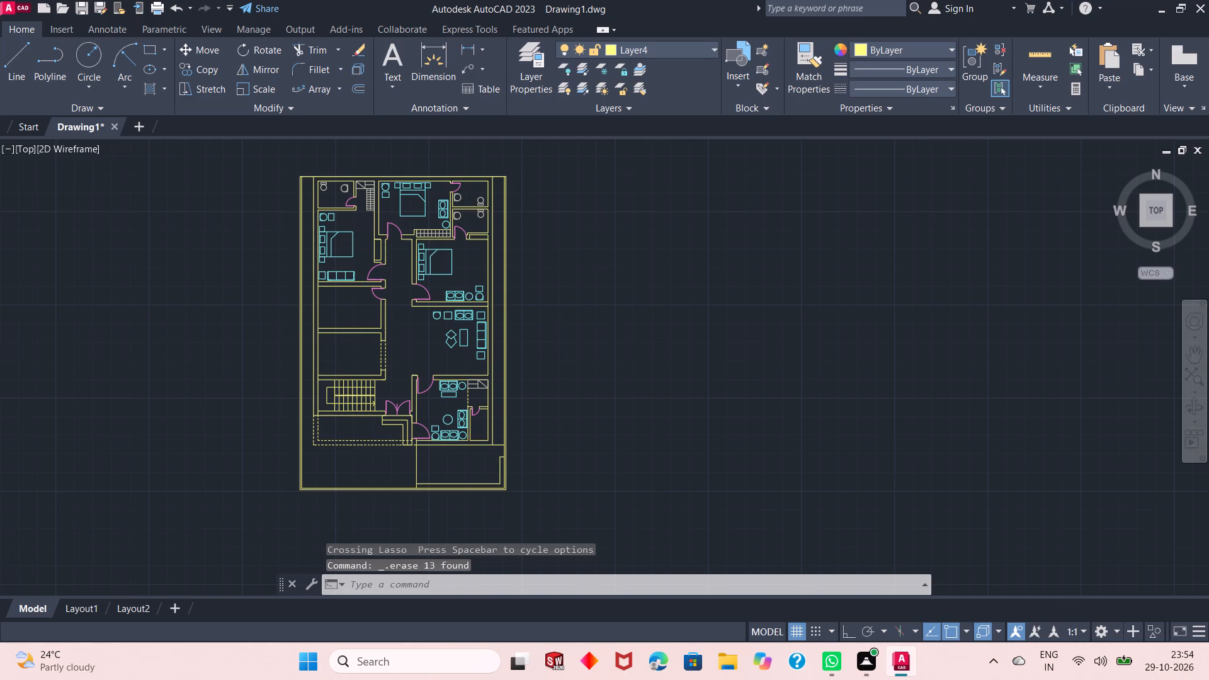
pyautogui.keyDown('ctrl'); pyautogui.scroll(1, 309, 326); pyautogui.keyUp('ctrl')
pyautogui.click(665, 45)
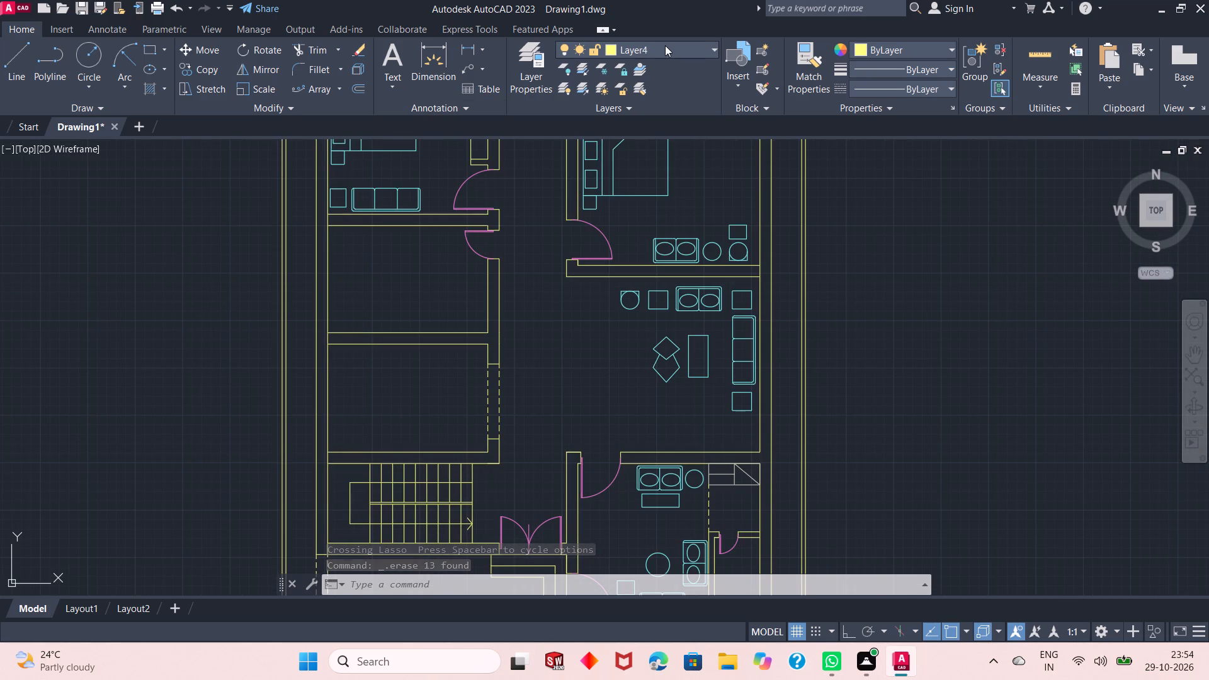
pyautogui.click(620, 163)
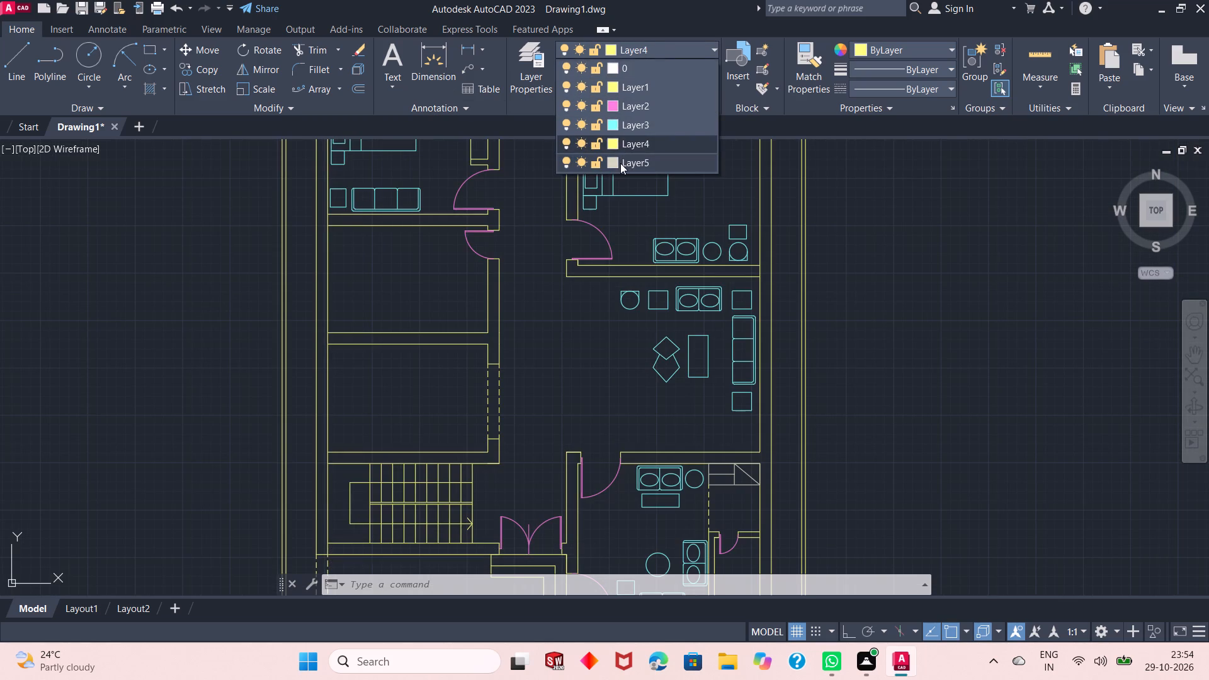
pyautogui.click(33, 60)
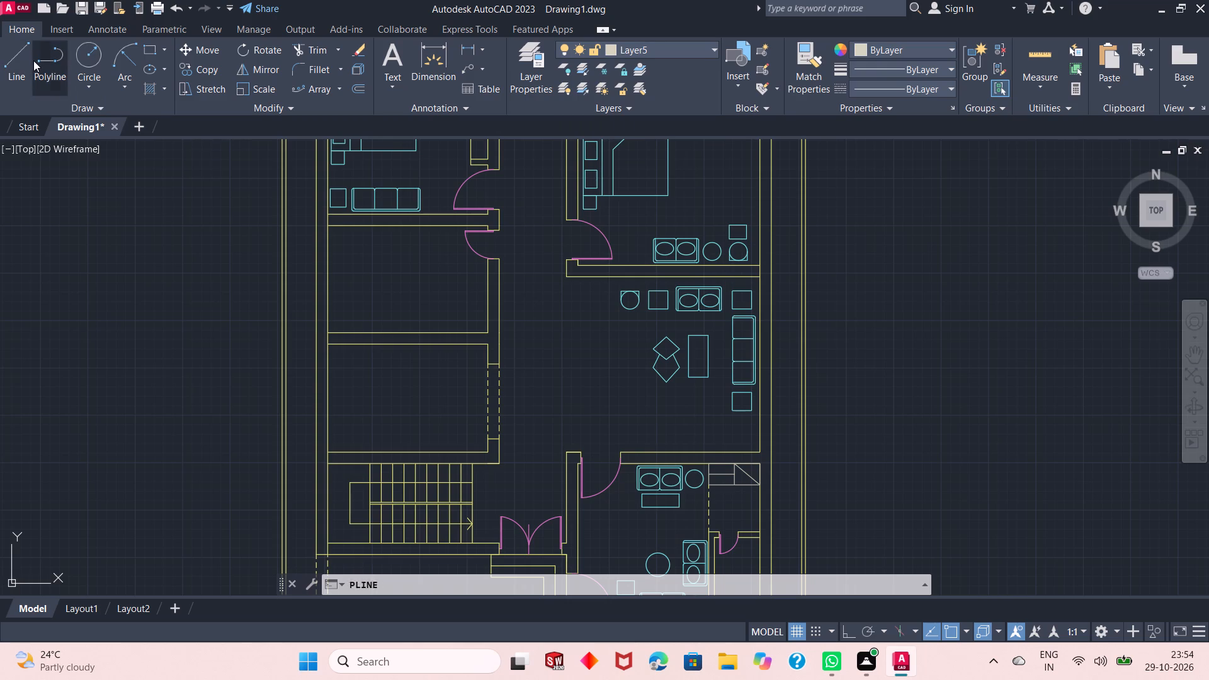
pyautogui.click(26, 60)
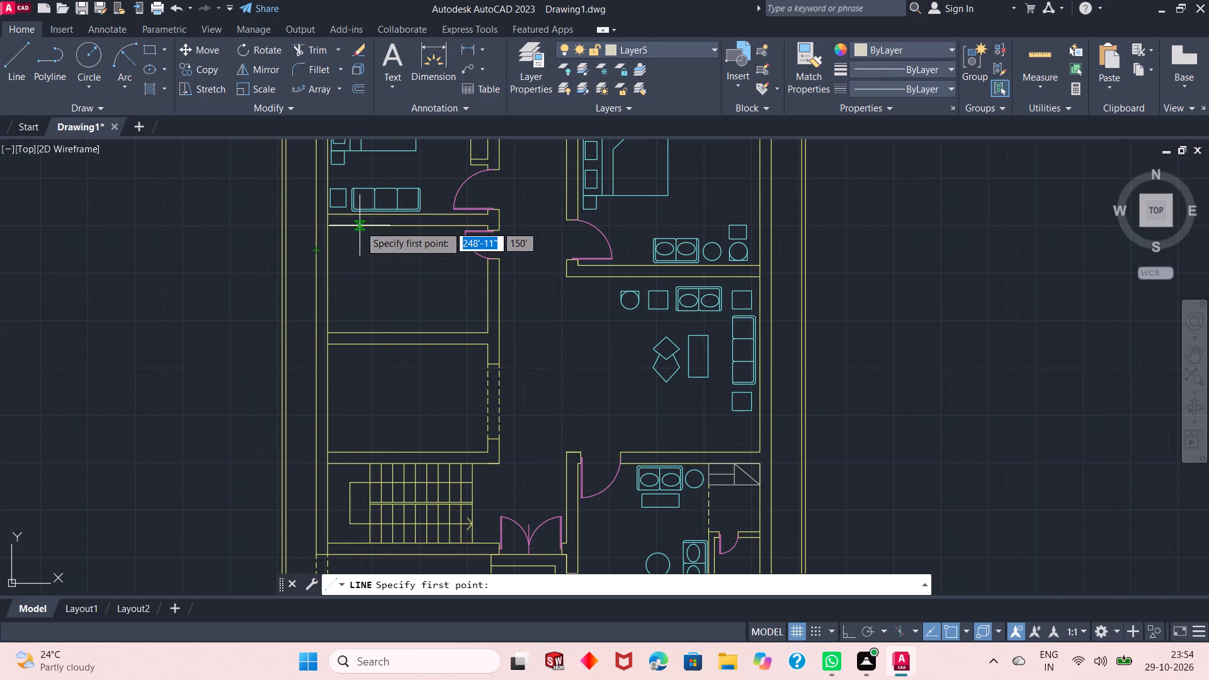
pyautogui.moveTo(360, 225); pyautogui.dragTo(355, 286)
pyautogui.press('F8')
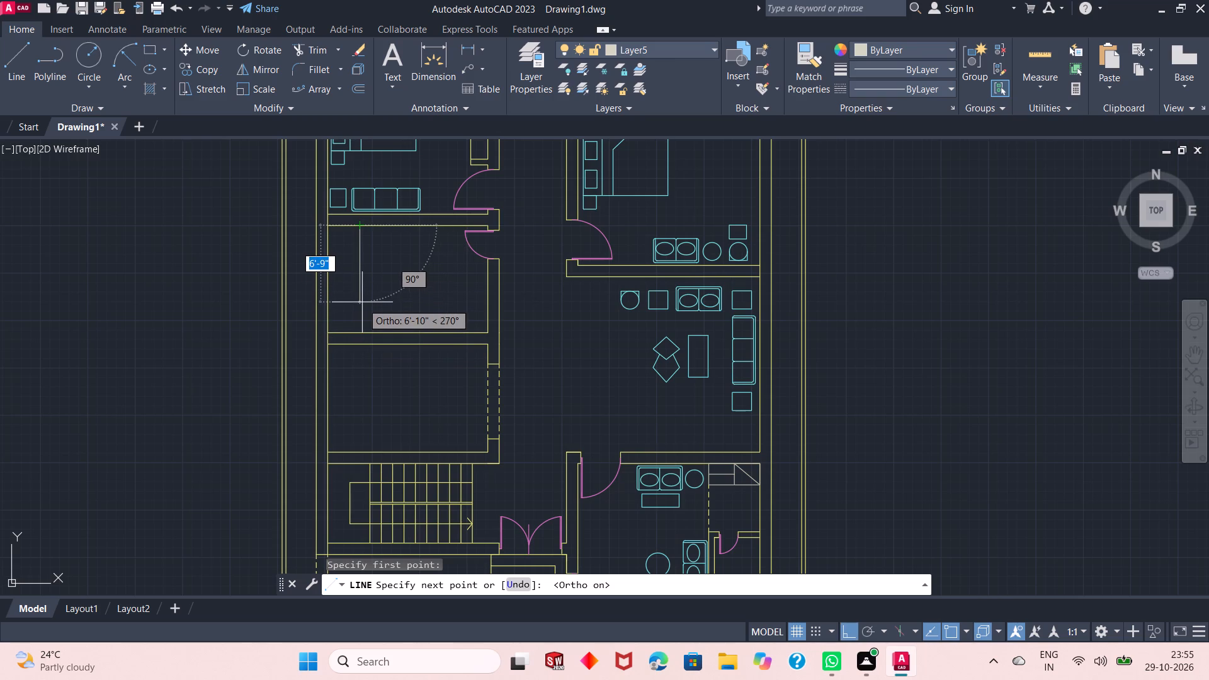
pyautogui.write("8'")
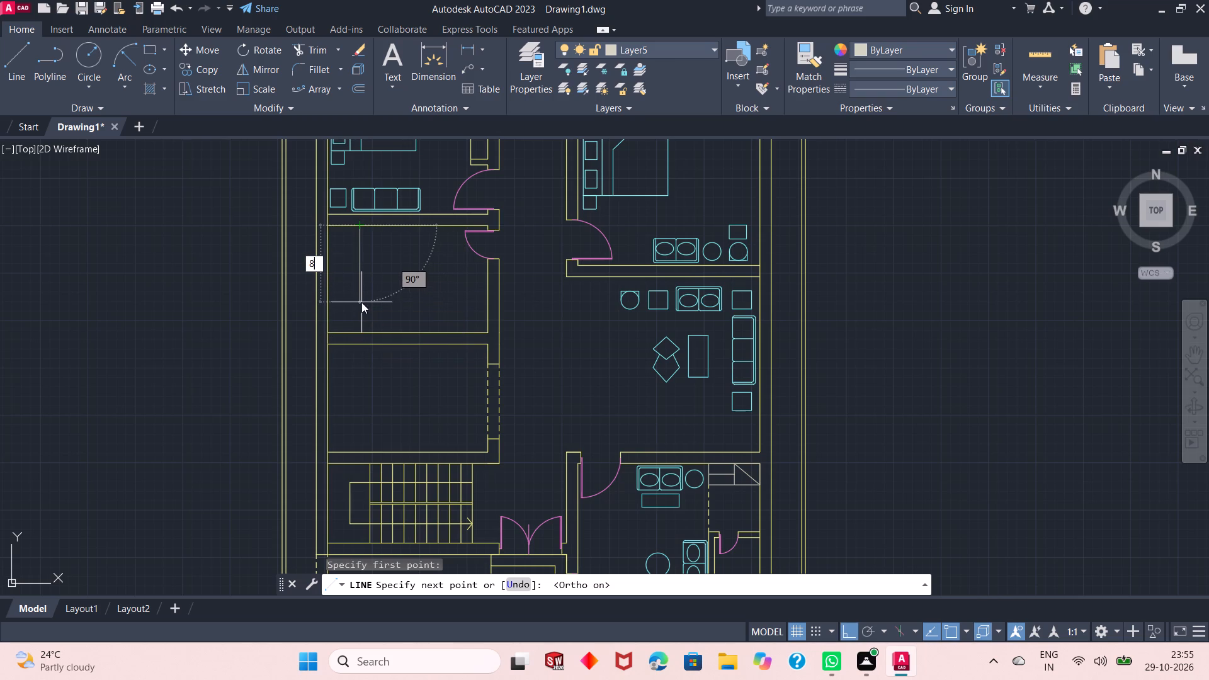
pyautogui.write('9"')
pyautogui.press('Return')
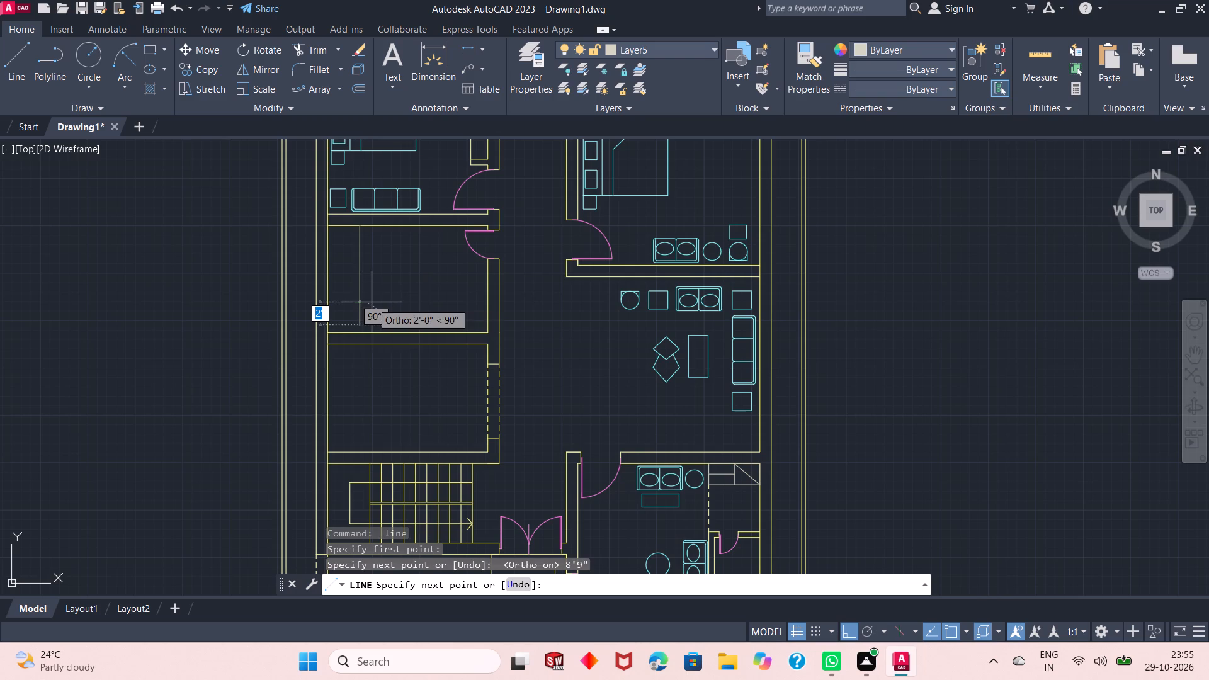
pyautogui.hotkey('ctrl', 'z')
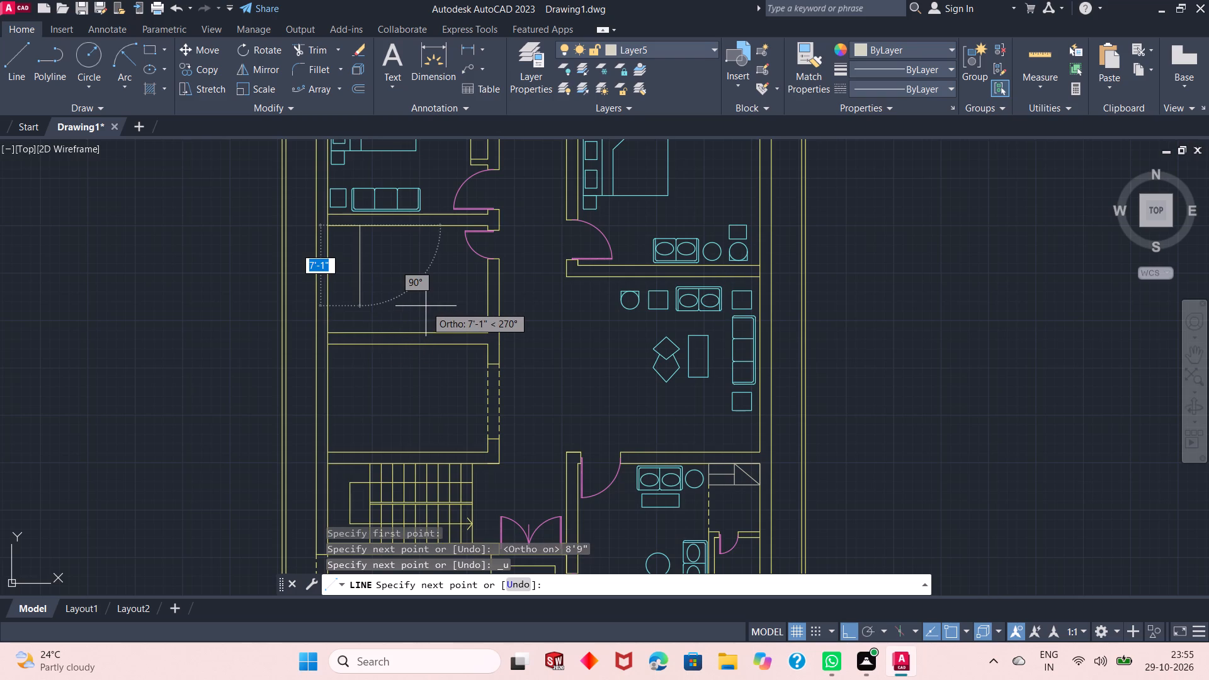
pyautogui.write("7'")
pyautogui.press('Return')
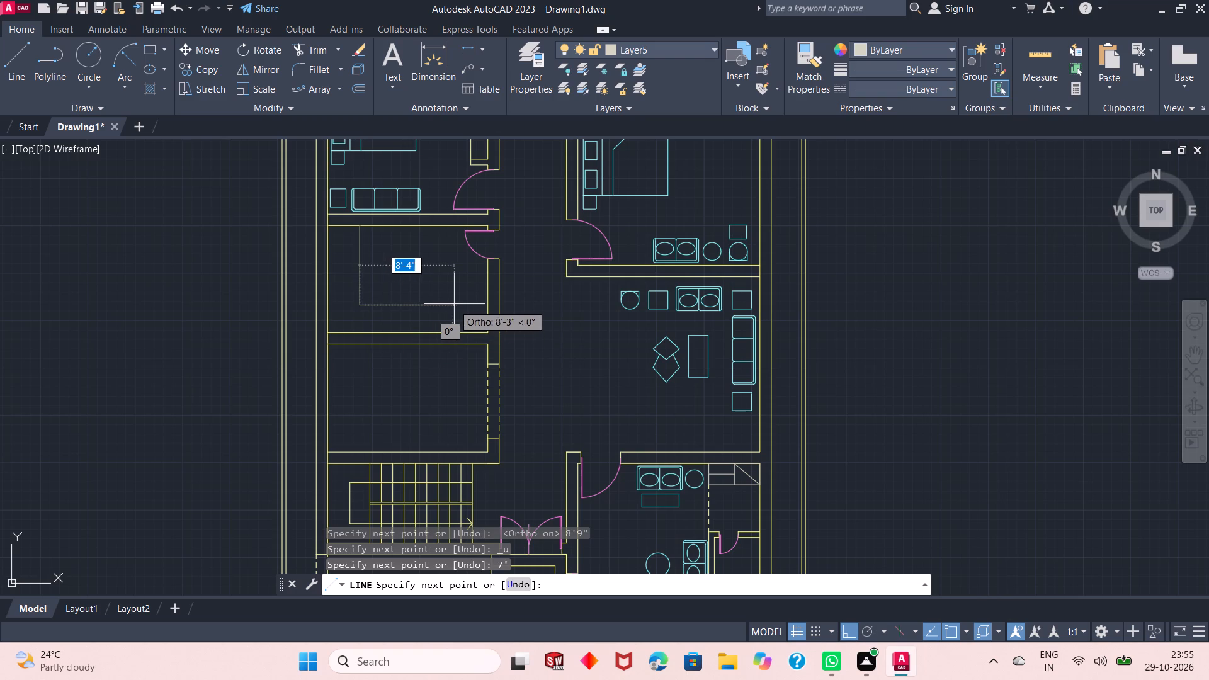
pyautogui.moveTo(453, 303); pyautogui.dragTo(447, 336)
pyautogui.click(447, 336)
pyautogui.press('space')
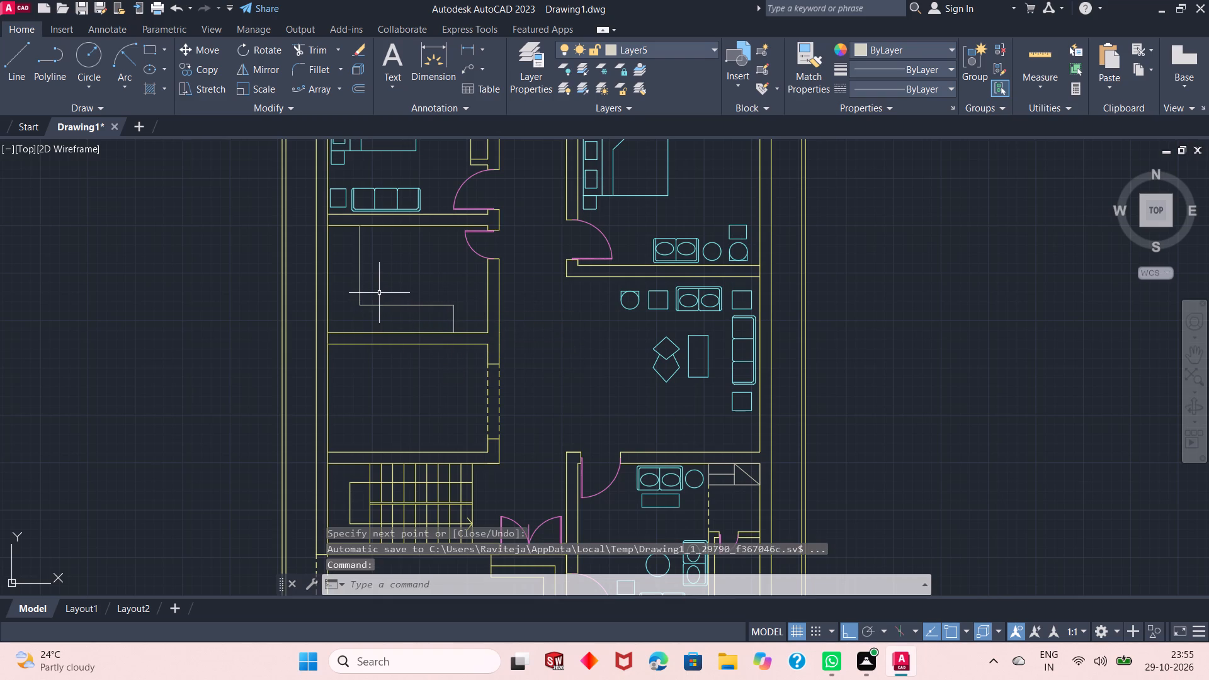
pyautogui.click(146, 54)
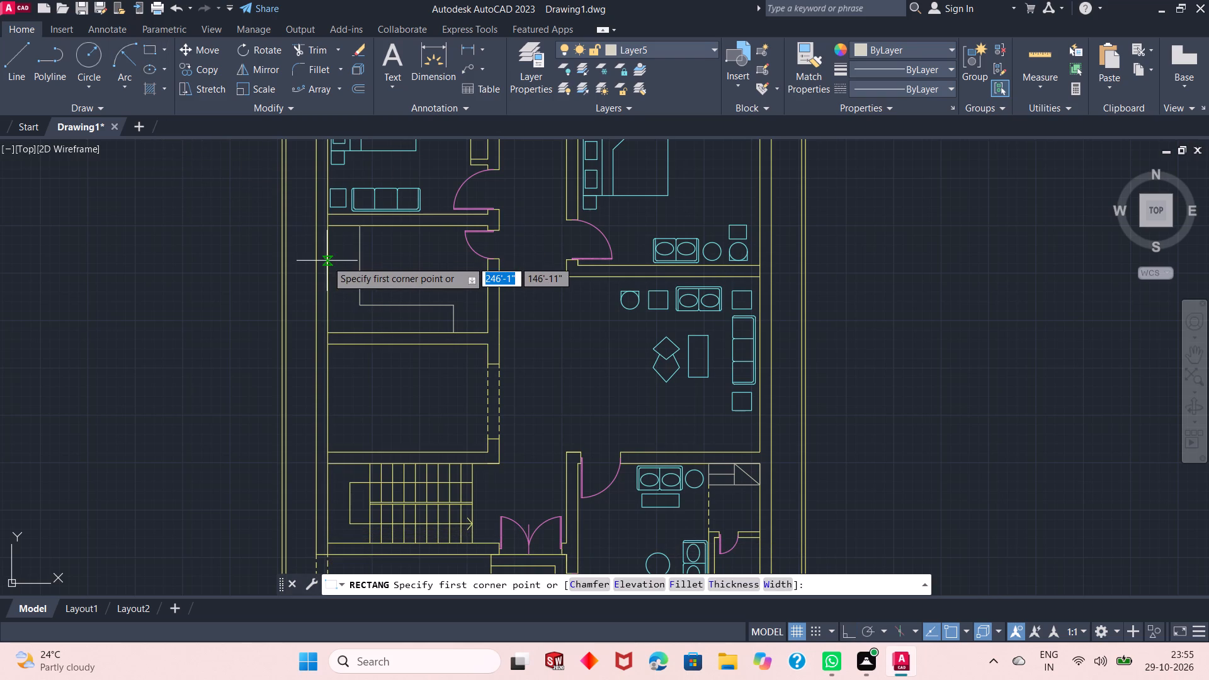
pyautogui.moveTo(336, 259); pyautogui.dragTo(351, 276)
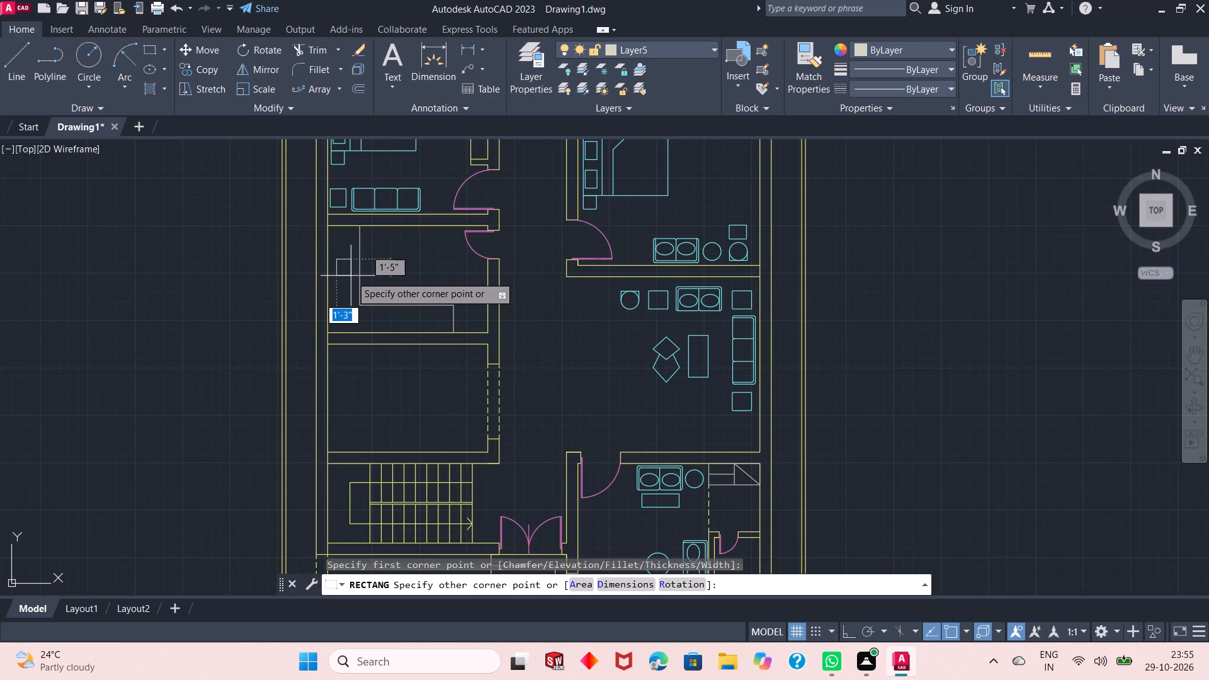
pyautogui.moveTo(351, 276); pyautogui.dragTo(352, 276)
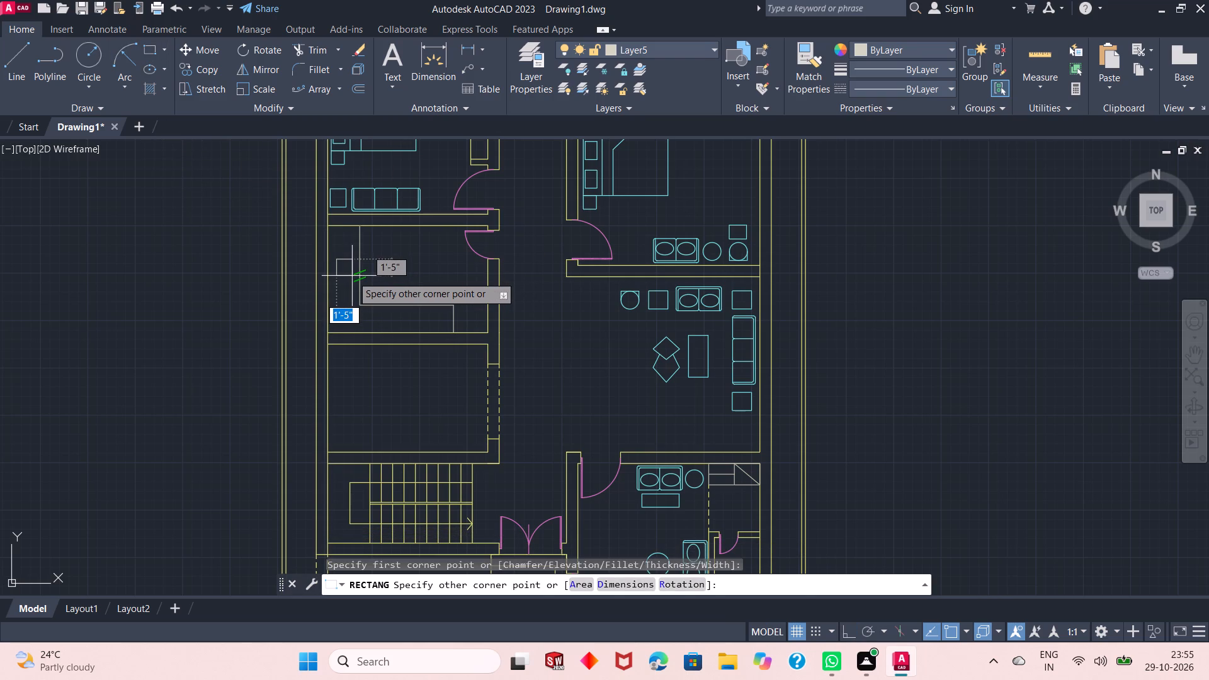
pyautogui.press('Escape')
# Draw an upright rectangle about 1'1" by 1'9" near the north end of the counter's west leg.
pyautogui.press('space')
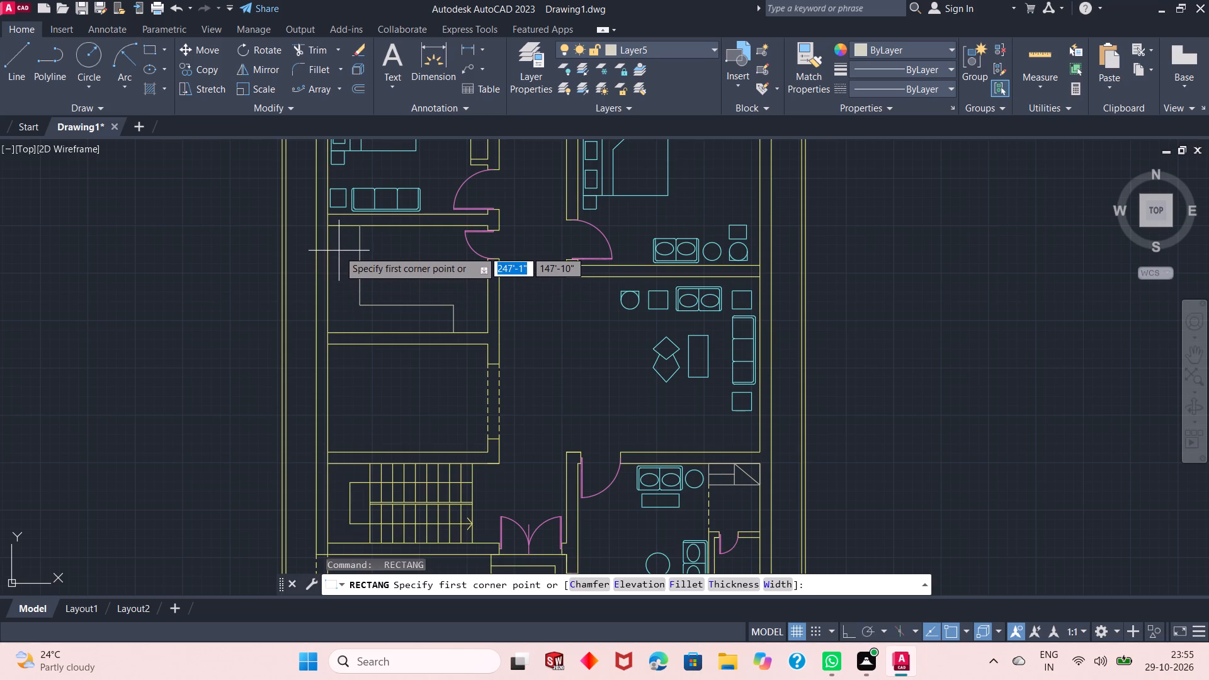
pyautogui.moveTo(337, 246); pyautogui.dragTo(348, 263)
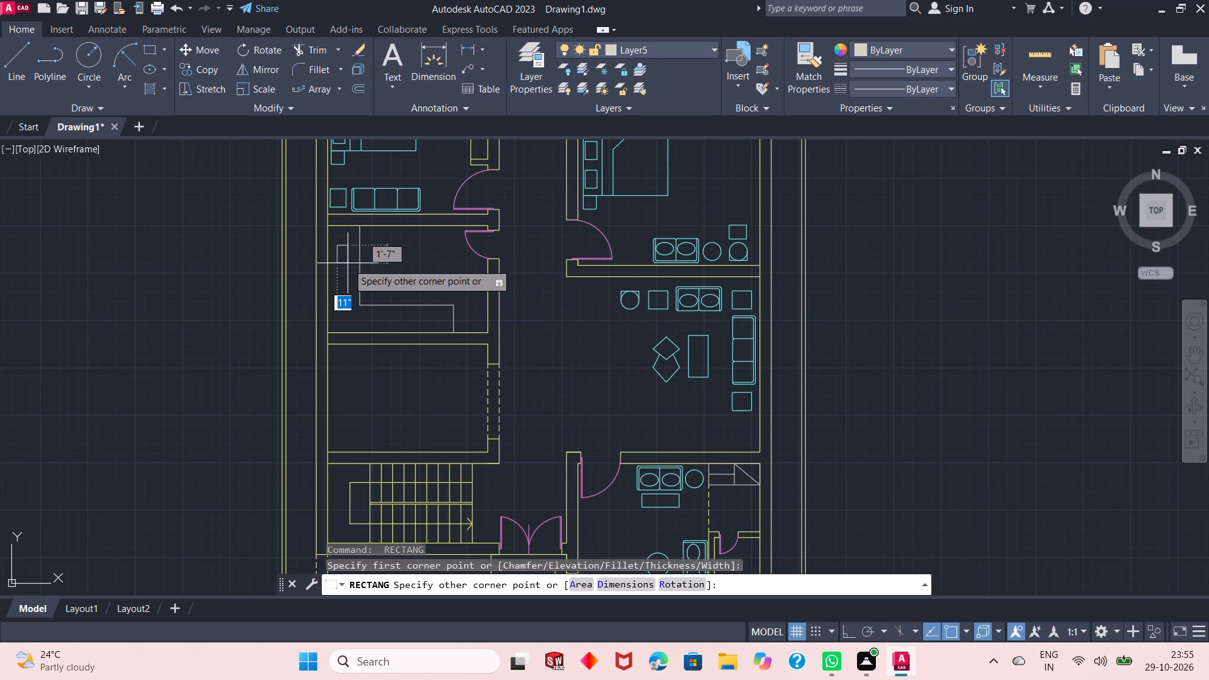
pyautogui.moveTo(348, 263); pyautogui.dragTo(349, 266)
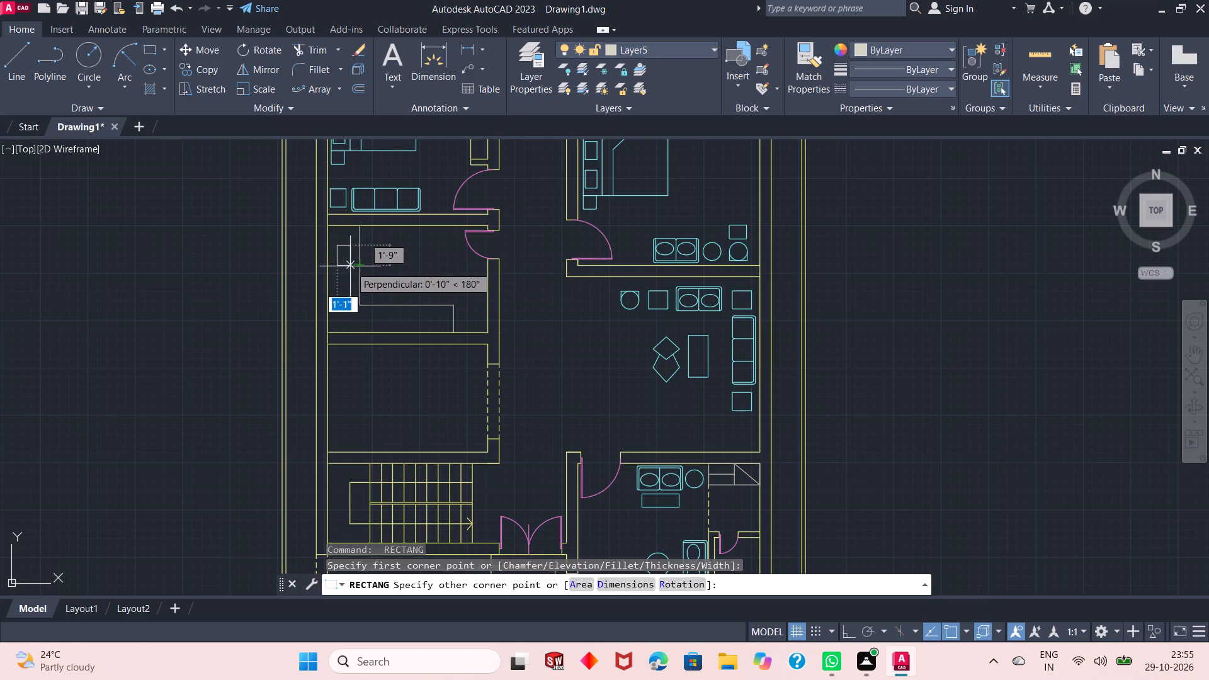
pyautogui.moveTo(349, 266); pyautogui.dragTo(349, 268)
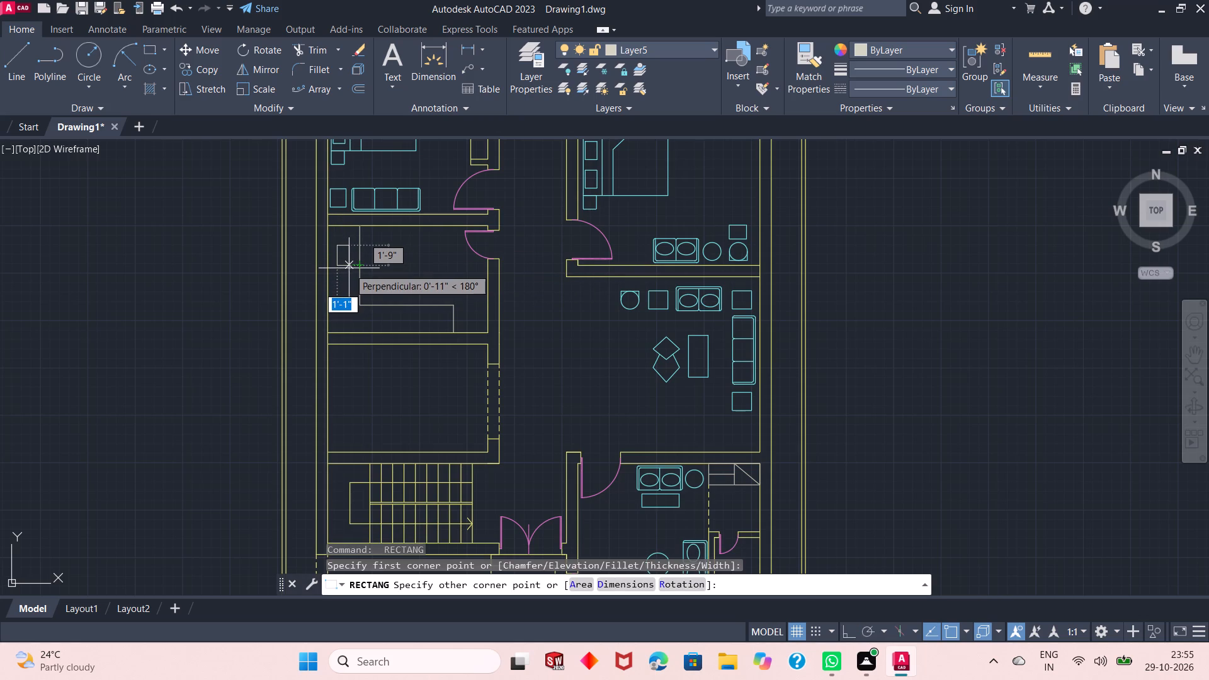
pyautogui.click(349, 268)
# Draw a second upright rectangle about 1'1" by 1'9" in the counter's west leg, directly south of the first.
pyautogui.press('space')
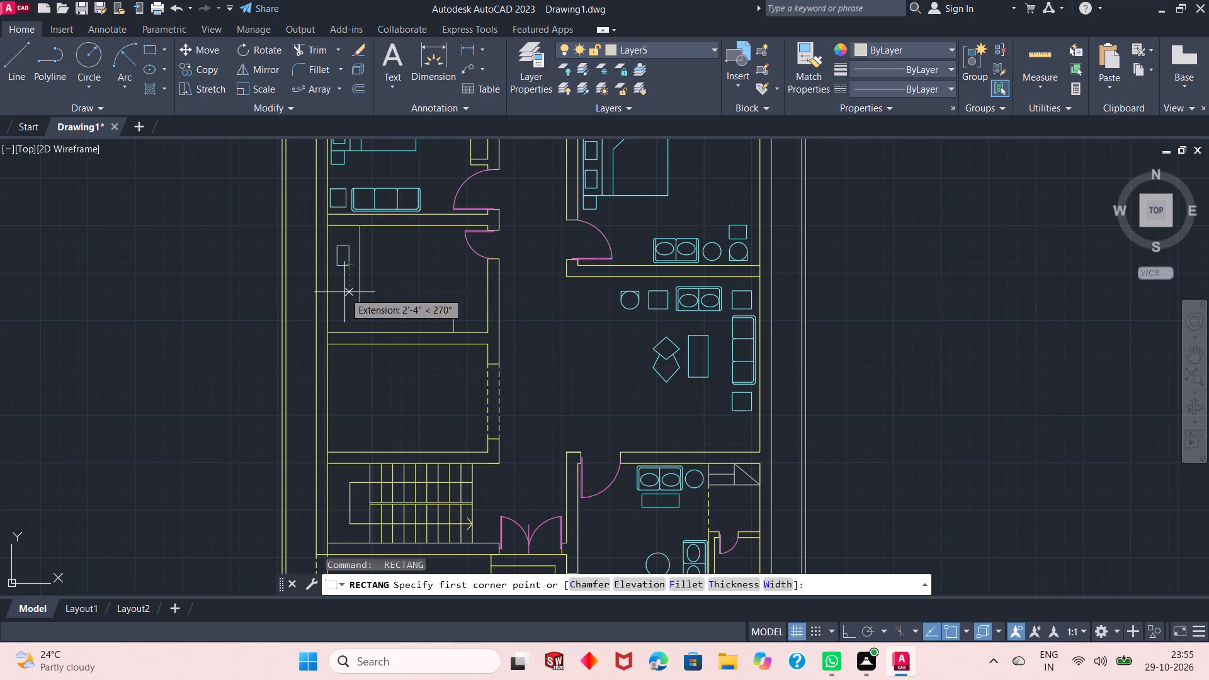
pyautogui.moveTo(344, 287); pyautogui.dragTo(334, 276)
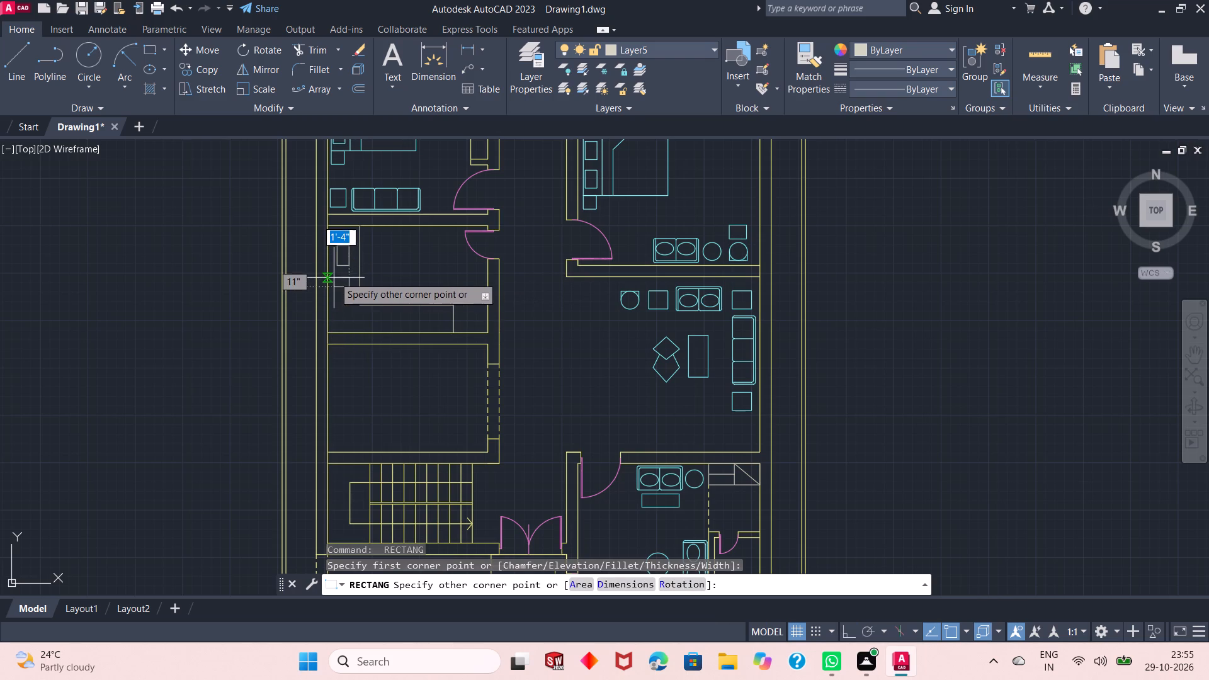
pyautogui.moveTo(334, 276); pyautogui.dragTo(340, 304)
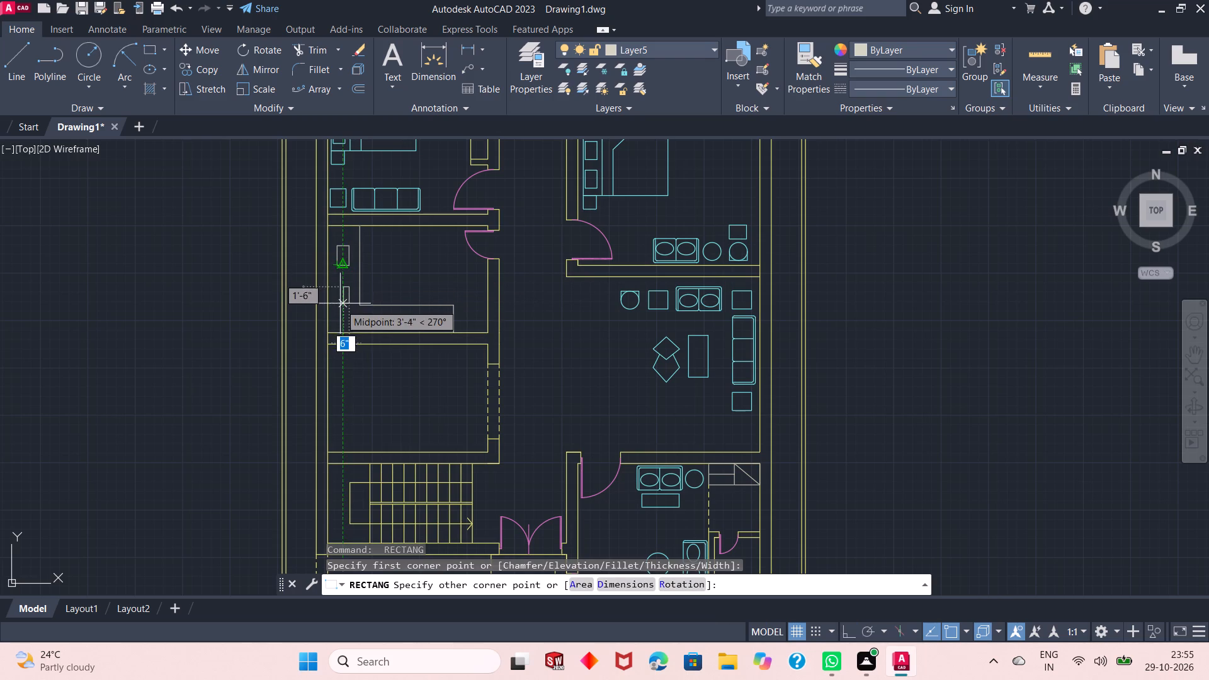
pyautogui.moveTo(340, 304); pyautogui.dragTo(338, 307)
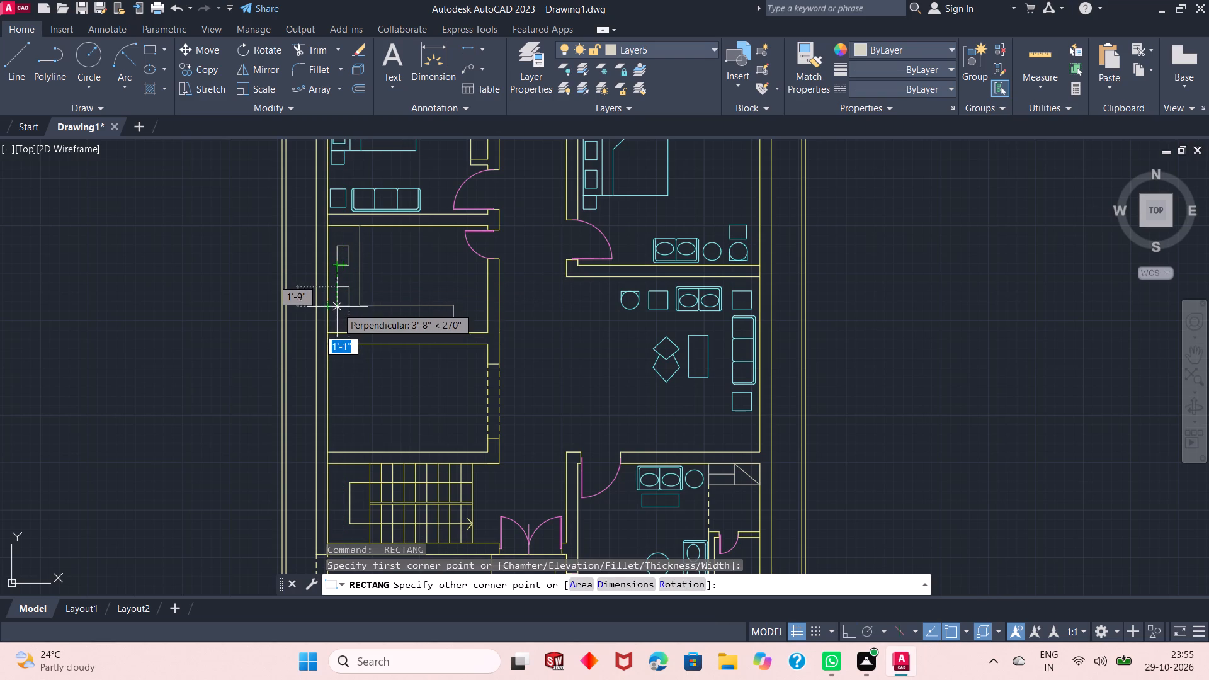
pyautogui.moveTo(338, 307); pyautogui.dragTo(337, 307)
pyautogui.click(337, 307)
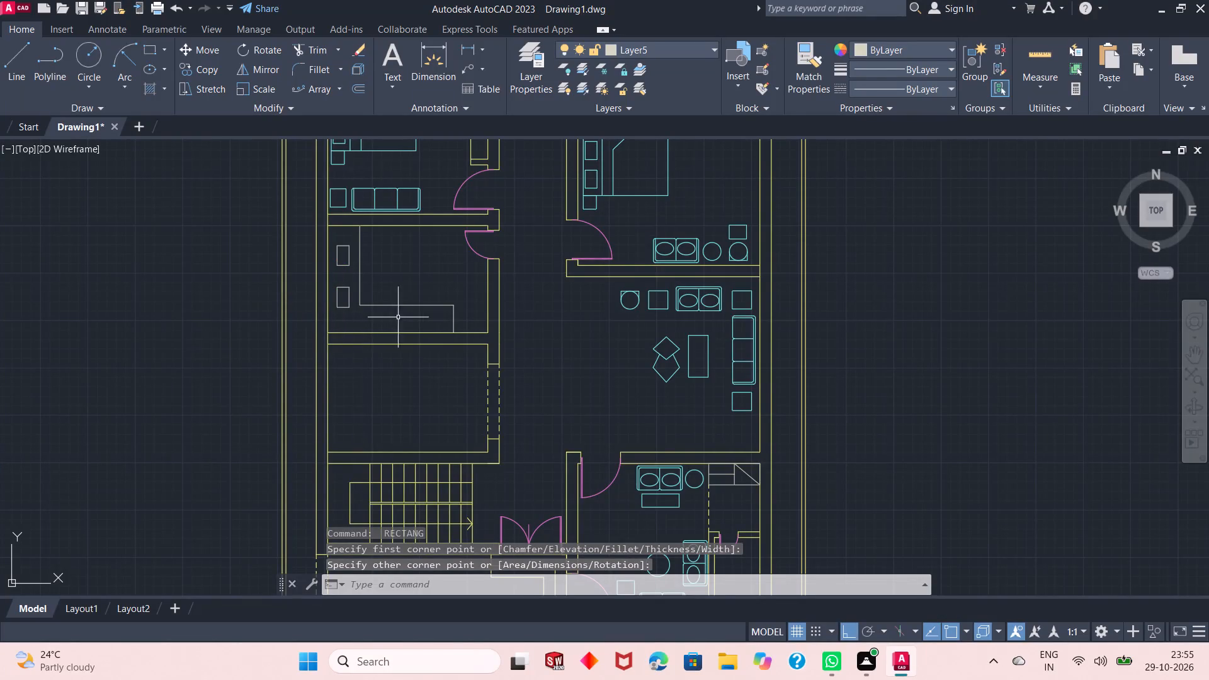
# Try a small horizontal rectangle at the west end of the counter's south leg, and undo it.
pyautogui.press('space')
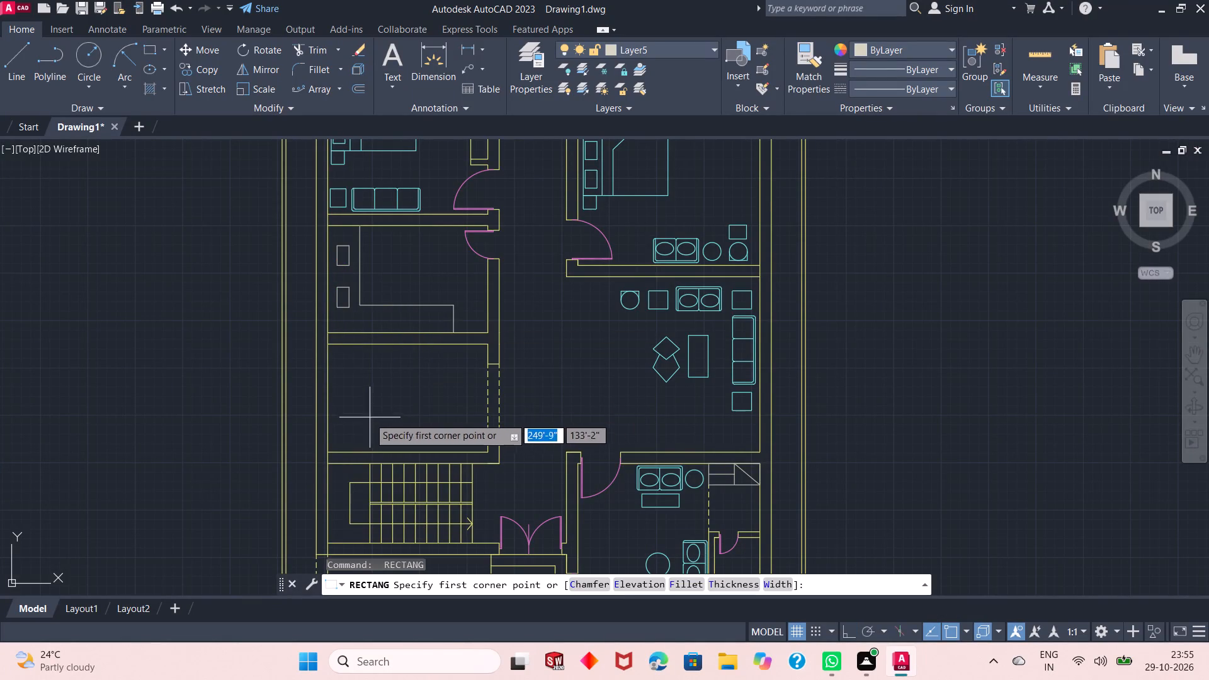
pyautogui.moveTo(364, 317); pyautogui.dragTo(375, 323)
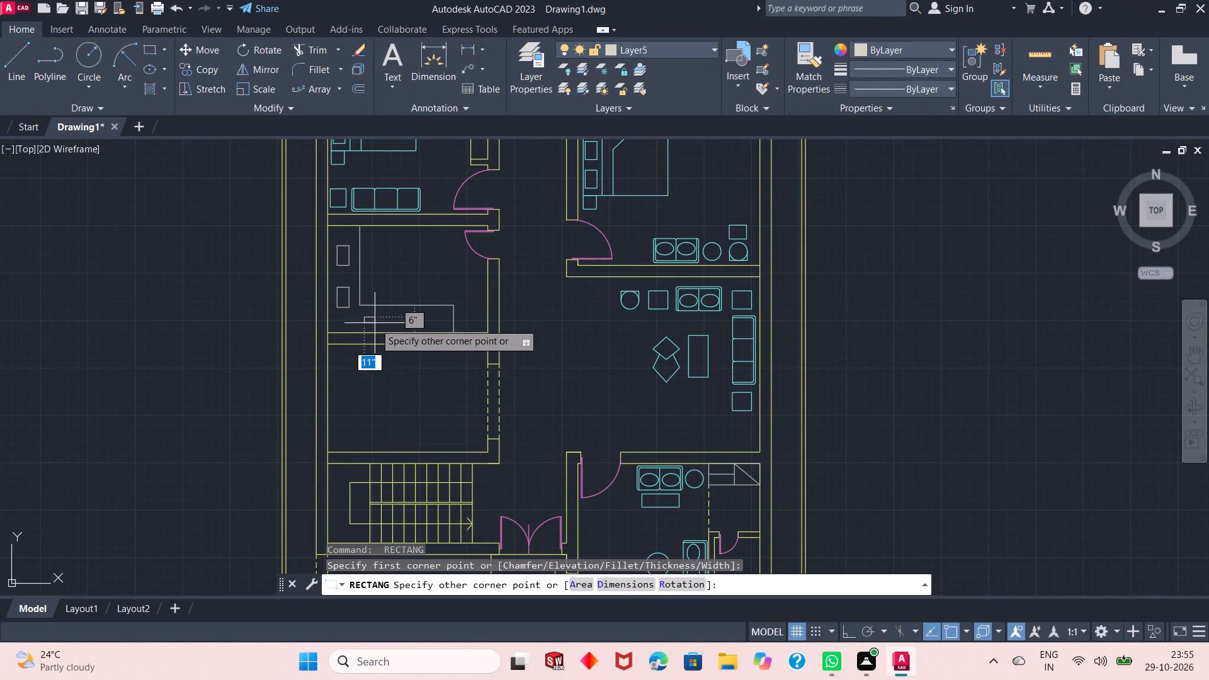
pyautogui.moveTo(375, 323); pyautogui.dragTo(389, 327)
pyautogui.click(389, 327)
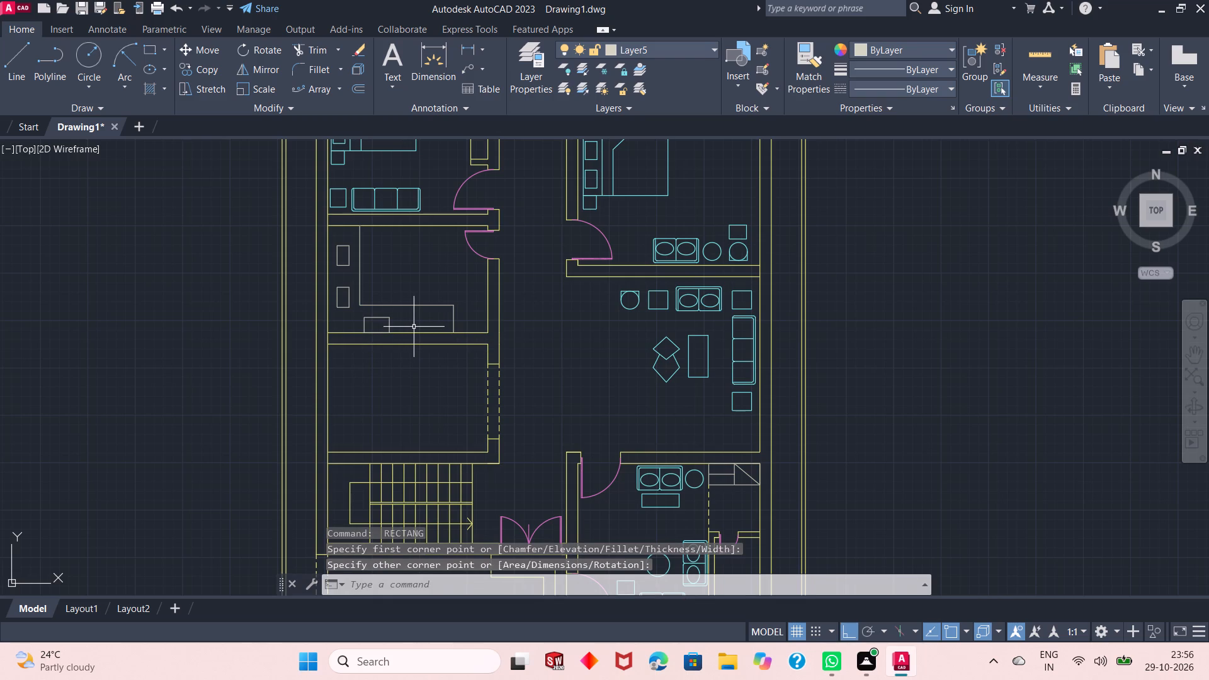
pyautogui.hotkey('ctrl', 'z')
# Draw a horizontal rectangle in the counter's south leg, just east of the inner corner and clear of the wall.
pyautogui.keyDown('ctrl'); pyautogui.scroll(3, 378, 317); pyautogui.keyUp('ctrl')
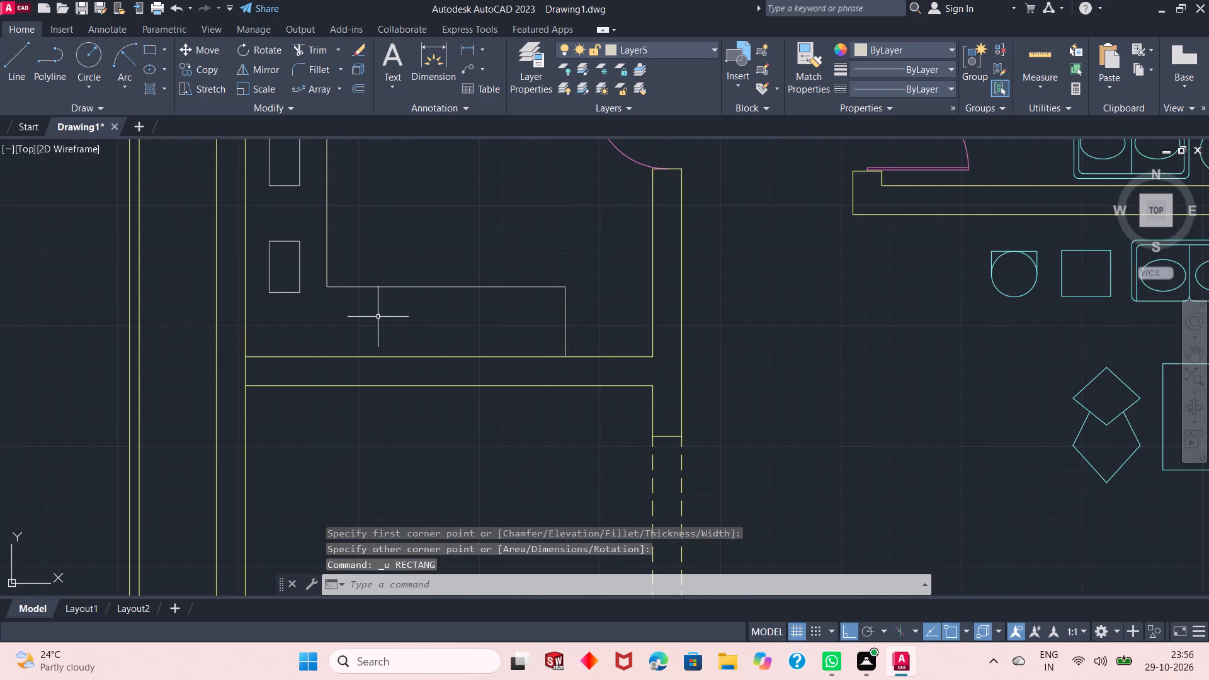
pyautogui.write('rec')
pyautogui.press('space')
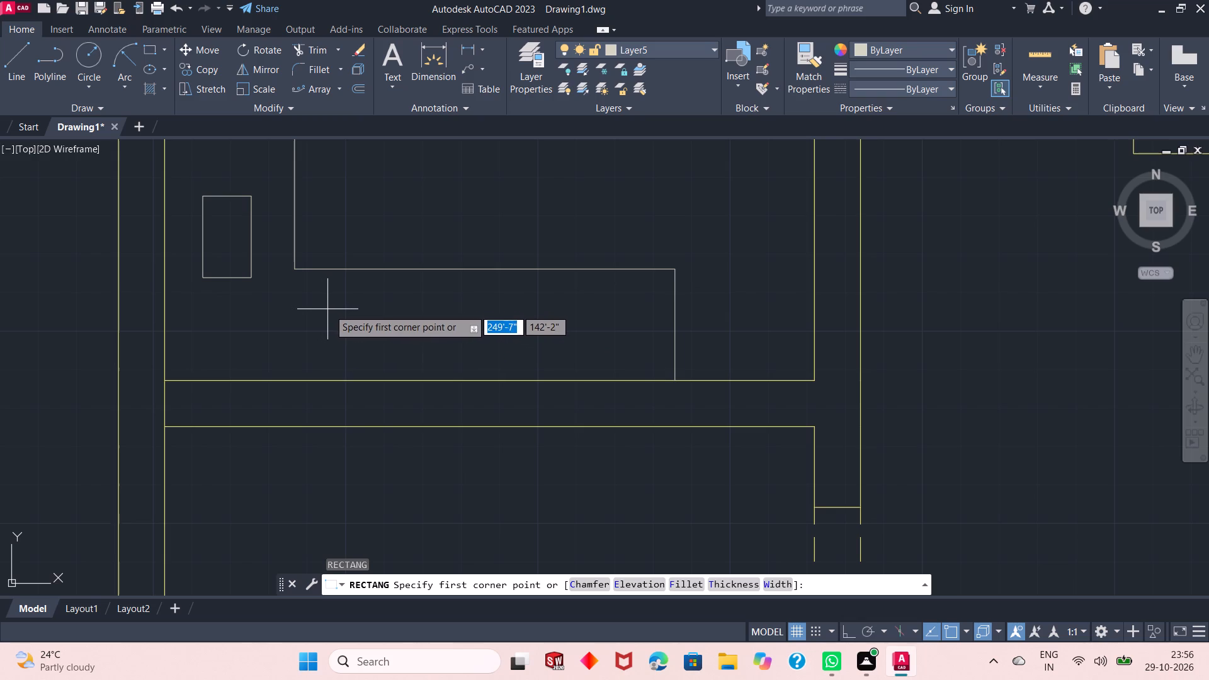
pyautogui.moveTo(329, 309); pyautogui.dragTo(422, 352)
pyautogui.click(422, 352)
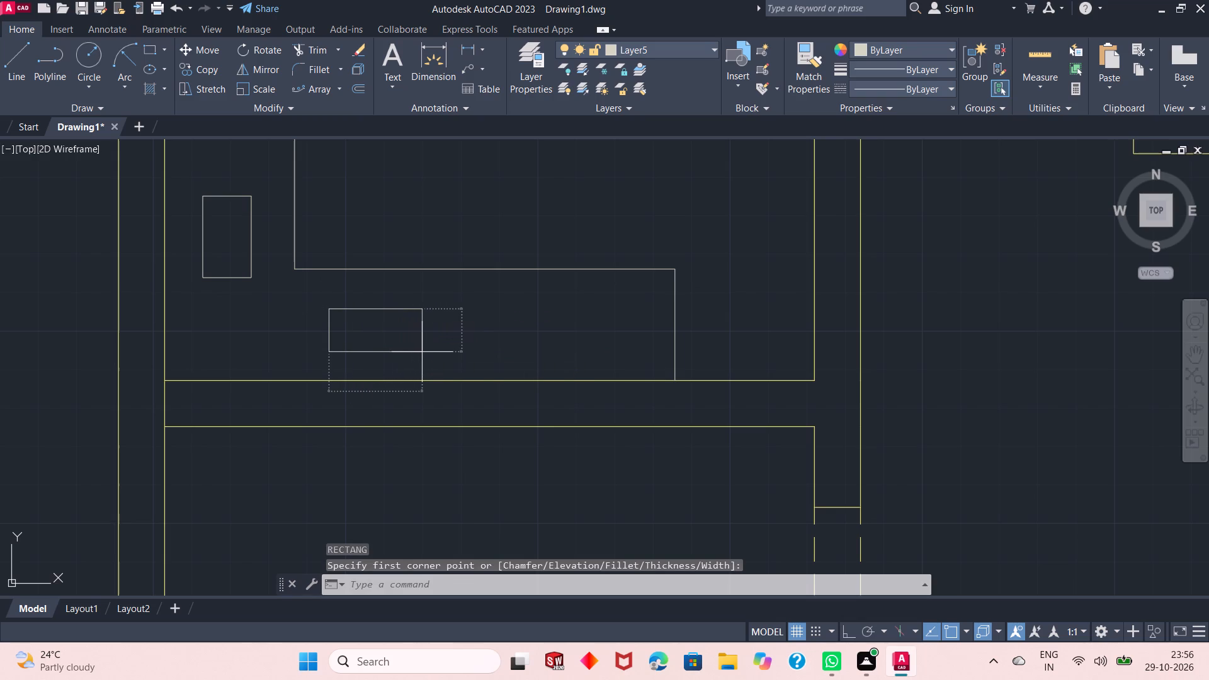
# Draw another horizontal rectangle about 2'3" by 11" east of it in the south leg, aligned with its lower edge.
pyautogui.press('space')
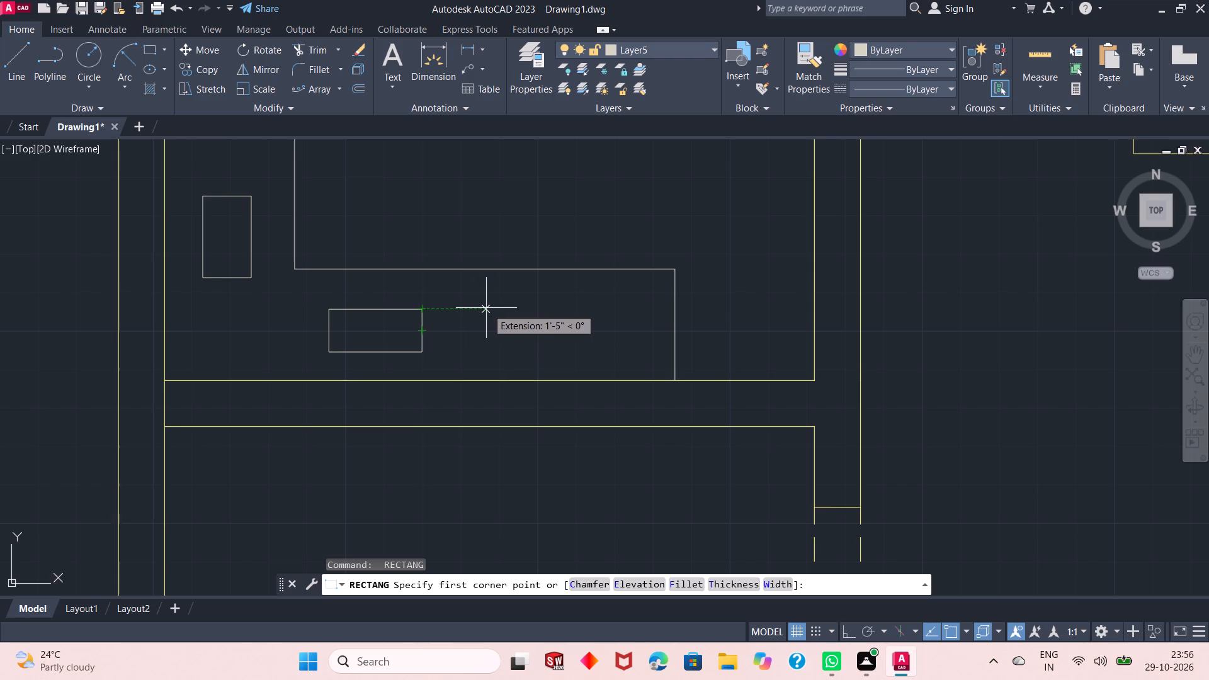
pyautogui.moveTo(499, 307); pyautogui.dragTo(566, 360)
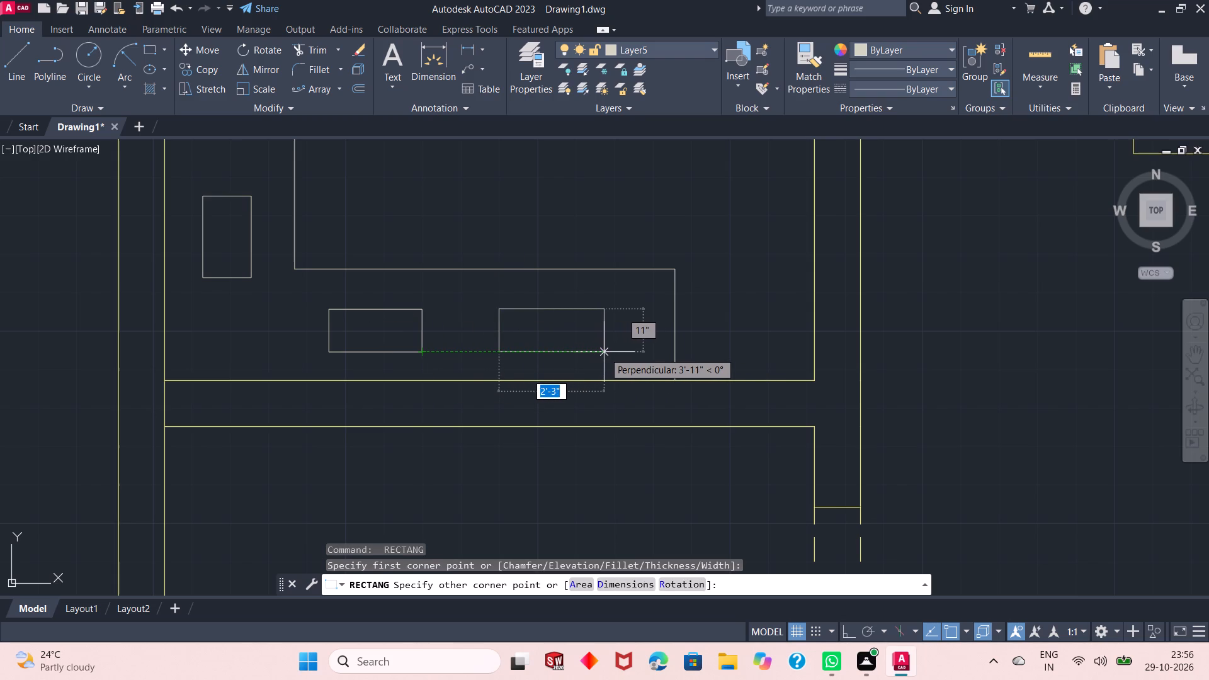
pyautogui.click(604, 352)
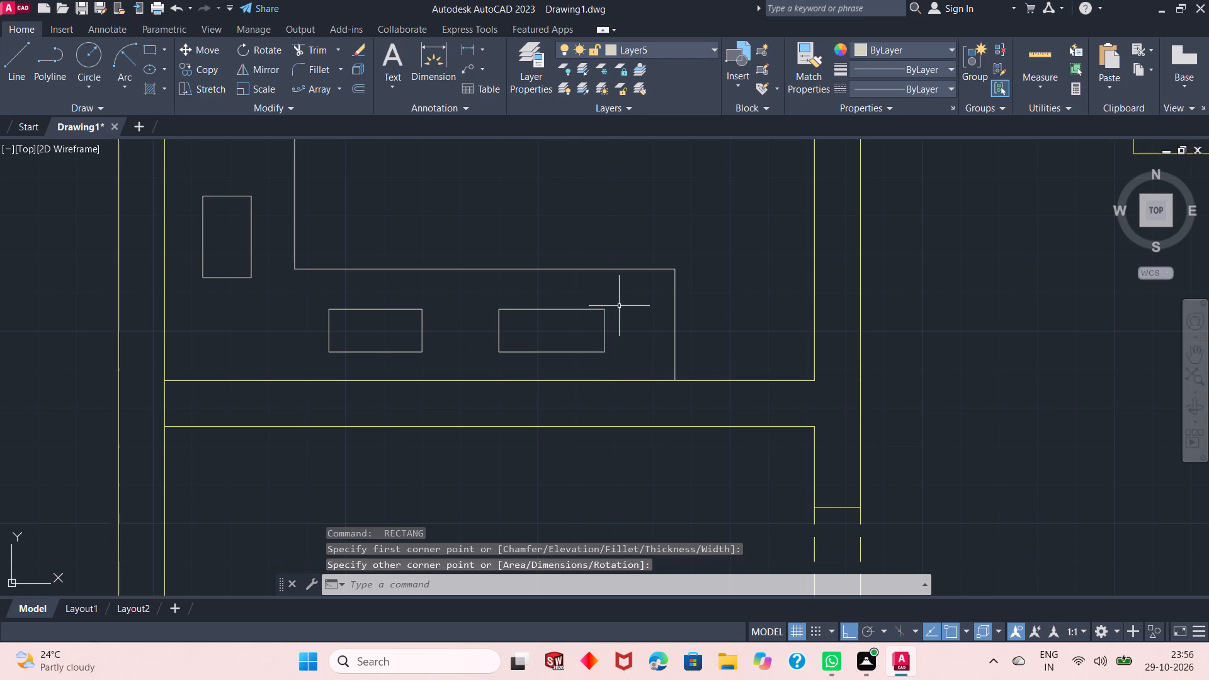
# Draw a vertical line across the eastern rectangle in the counter's south leg, nearer its east end, from upper to lower edge.
pyautogui.keyDown('ctrl'); pyautogui.scroll(-1, 619, 305); pyautogui.keyUp('ctrl')
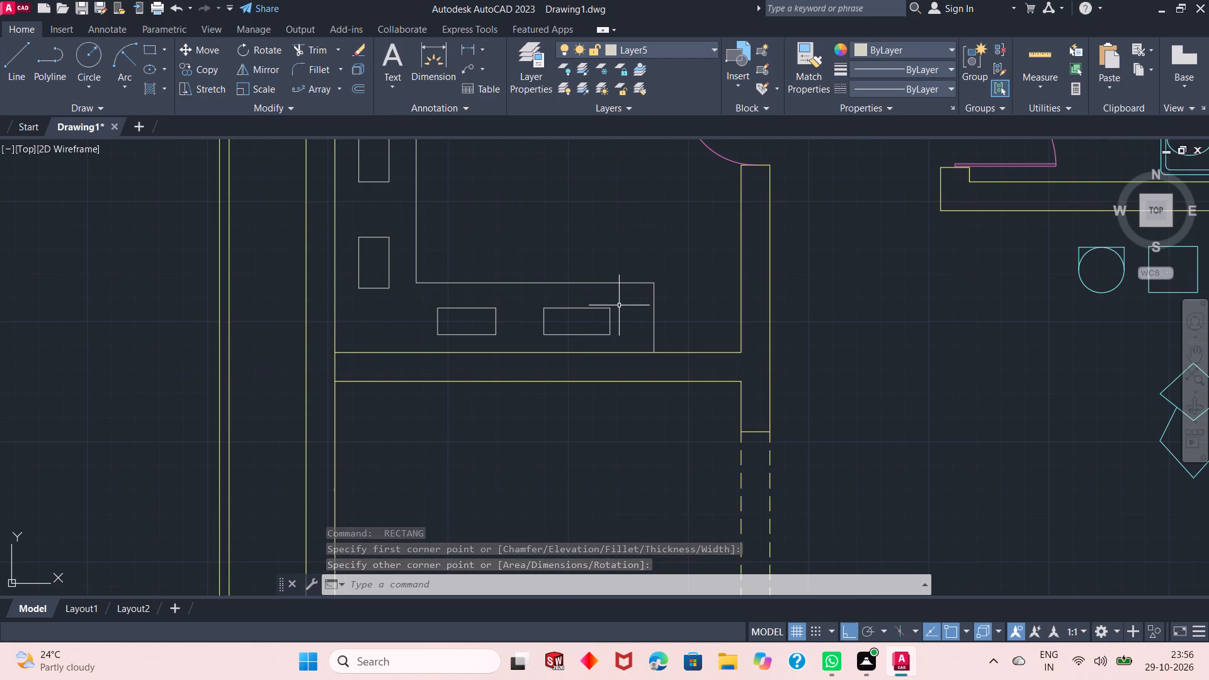
pyautogui.write('l')
pyautogui.press('space')
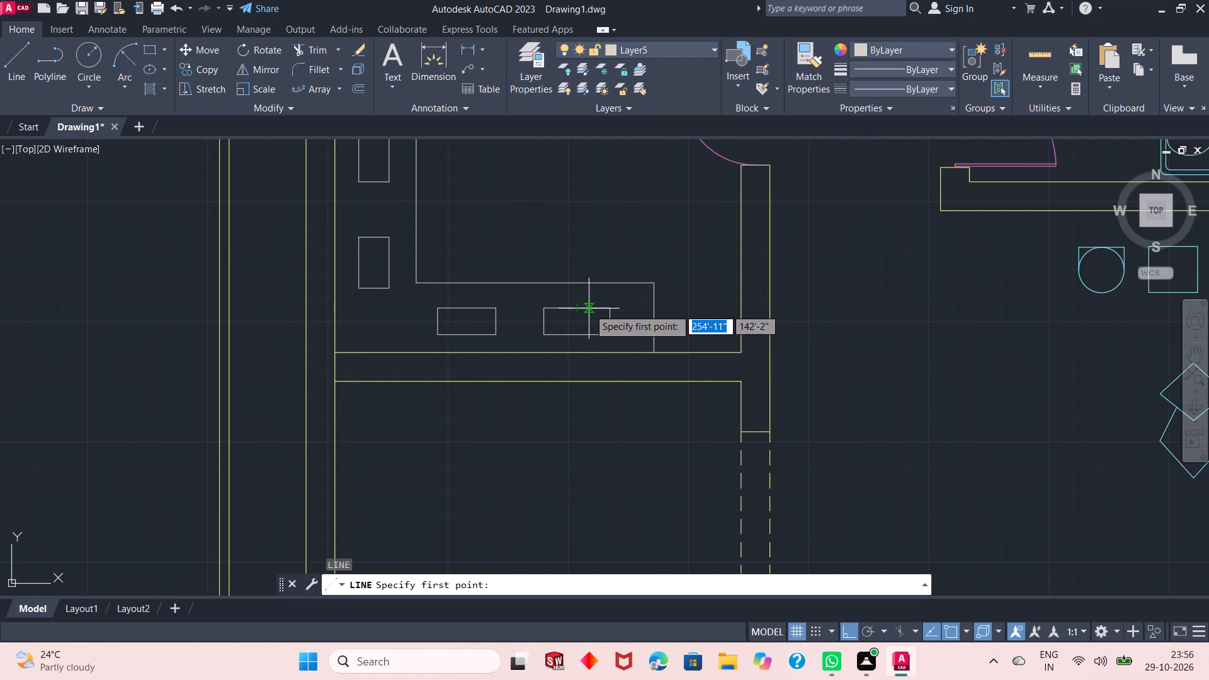
pyautogui.moveTo(589, 309); pyautogui.dragTo(589, 332)
pyautogui.click(589, 332)
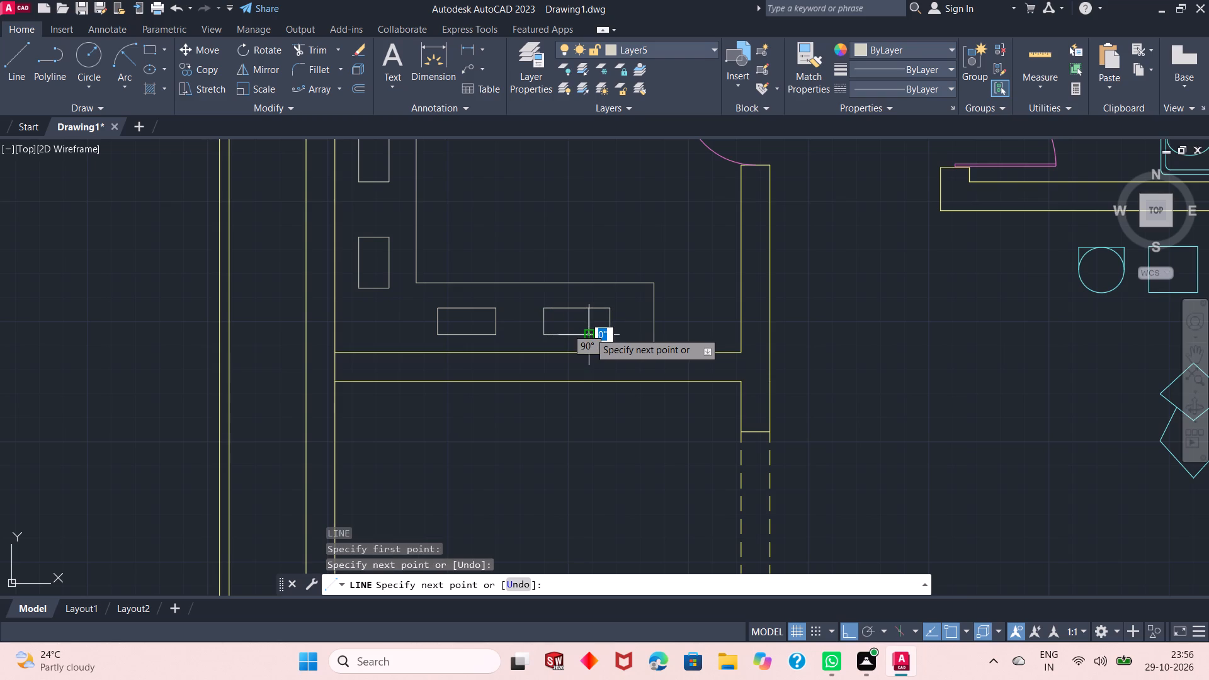
pyautogui.press('space')
# Draw a diagonal line across the western rectangle in the counter's south leg, from its lower-right corner to its upper-left corner.
pyautogui.press('space')
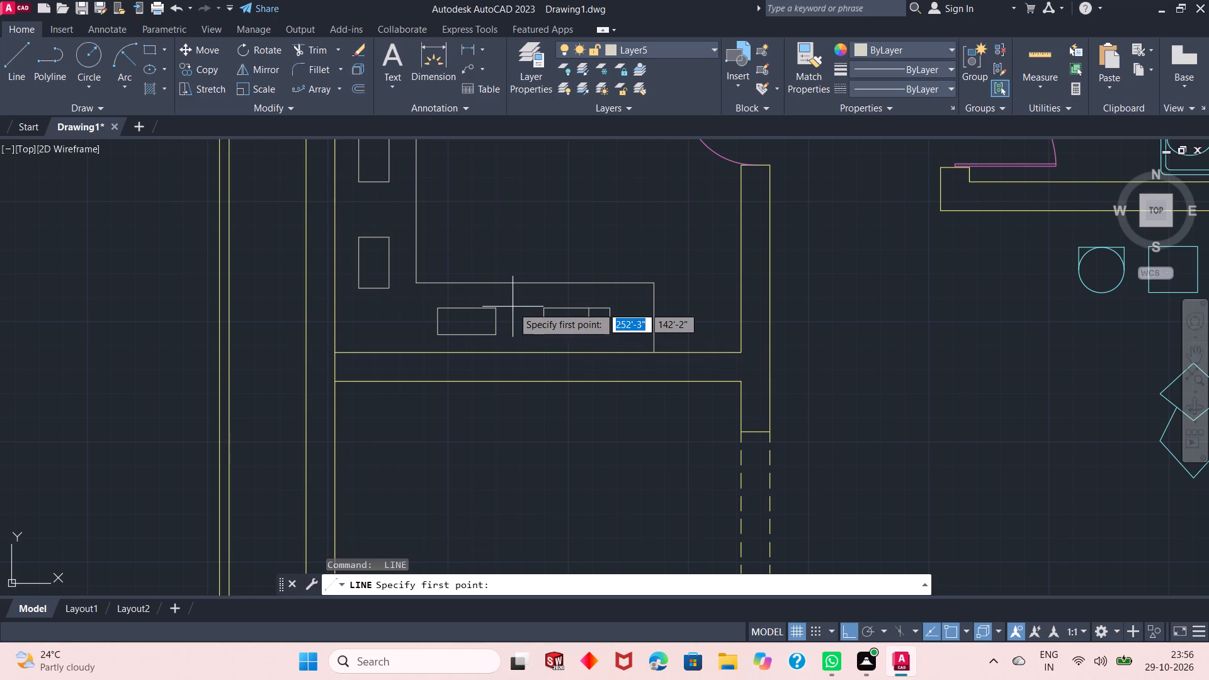
pyautogui.moveTo(497, 334); pyautogui.dragTo(468, 317)
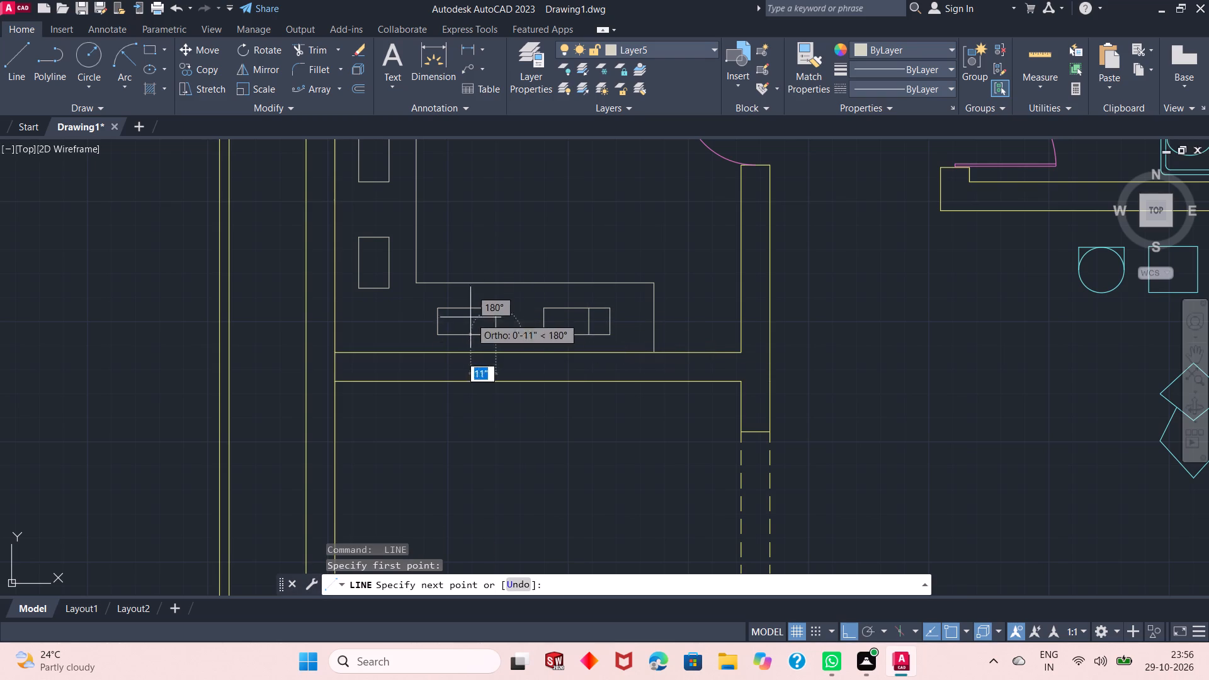
pyautogui.moveTo(468, 317); pyautogui.dragTo(440, 315)
pyautogui.click(440, 315)
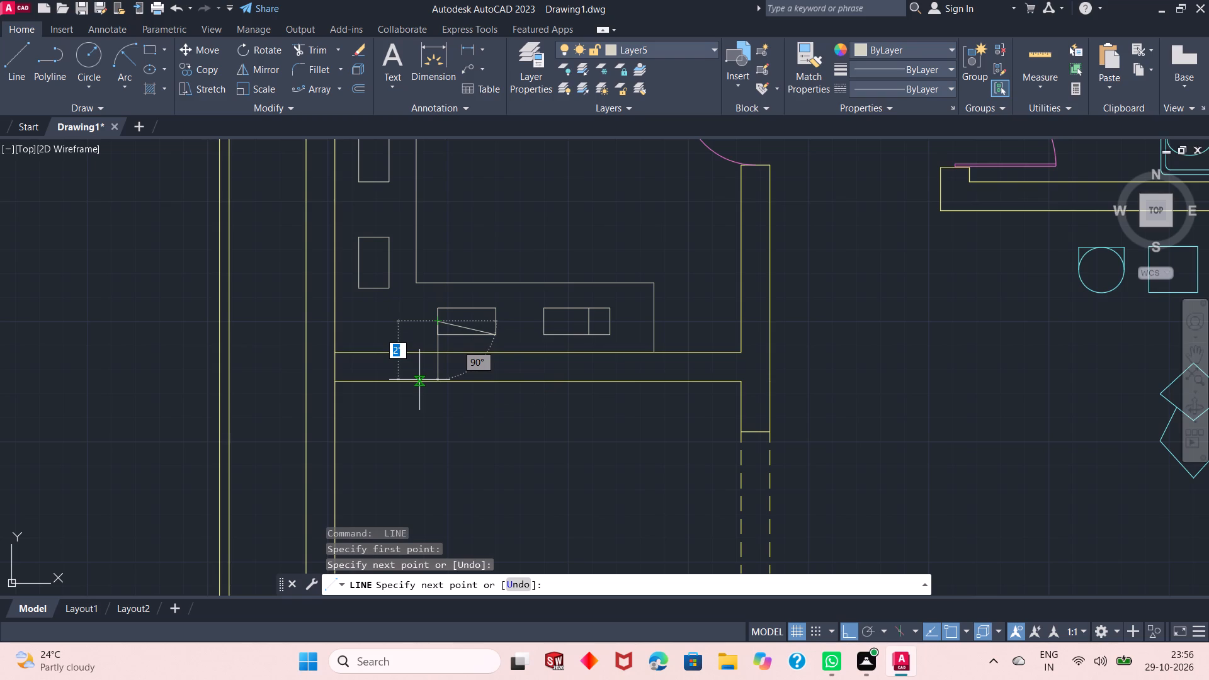
pyautogui.hotkey('ctrl', 'z')
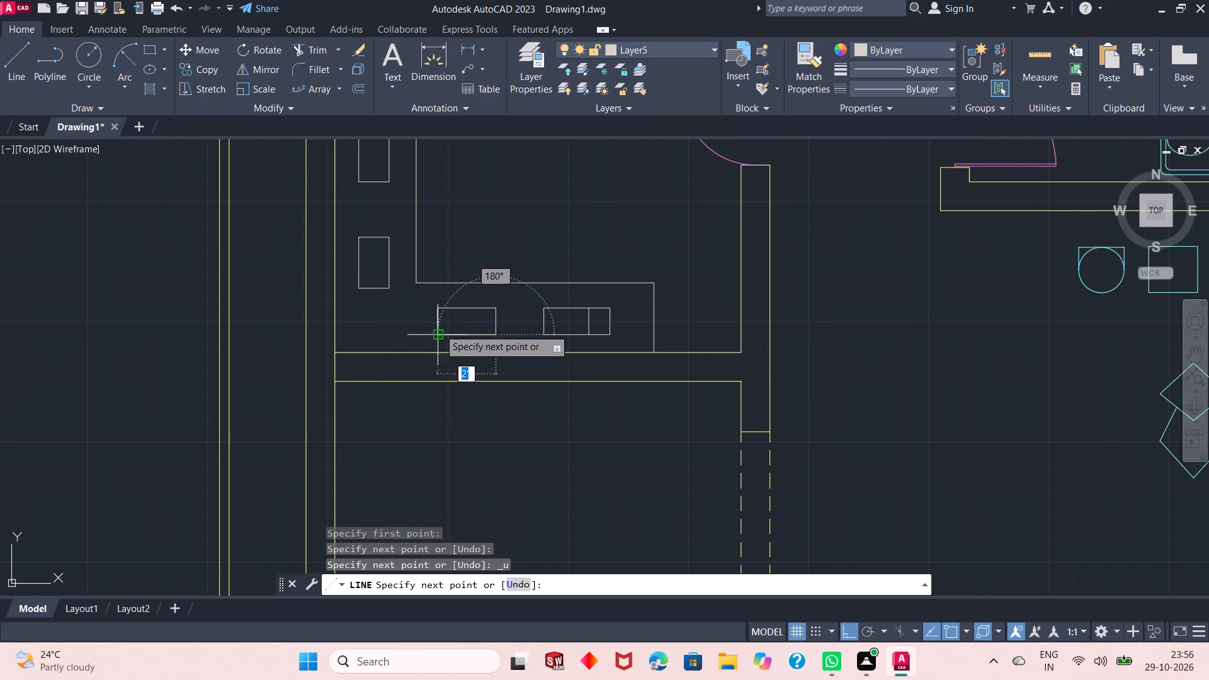
pyautogui.click(434, 306)
pyautogui.press('space')
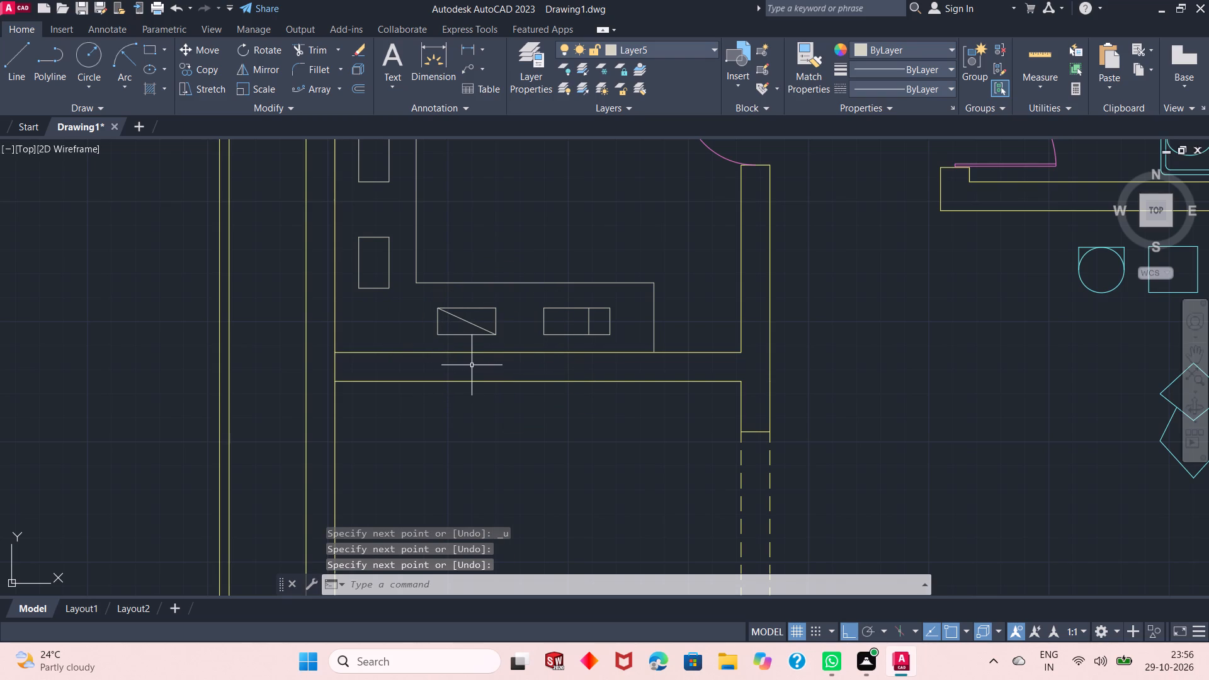
# Draw a large horizontal table rectangle in the middle of the room directly south of the counter room.
pyautogui.keyDown('ctrl'); pyautogui.scroll(-1, 516, 256); pyautogui.keyUp('ctrl')
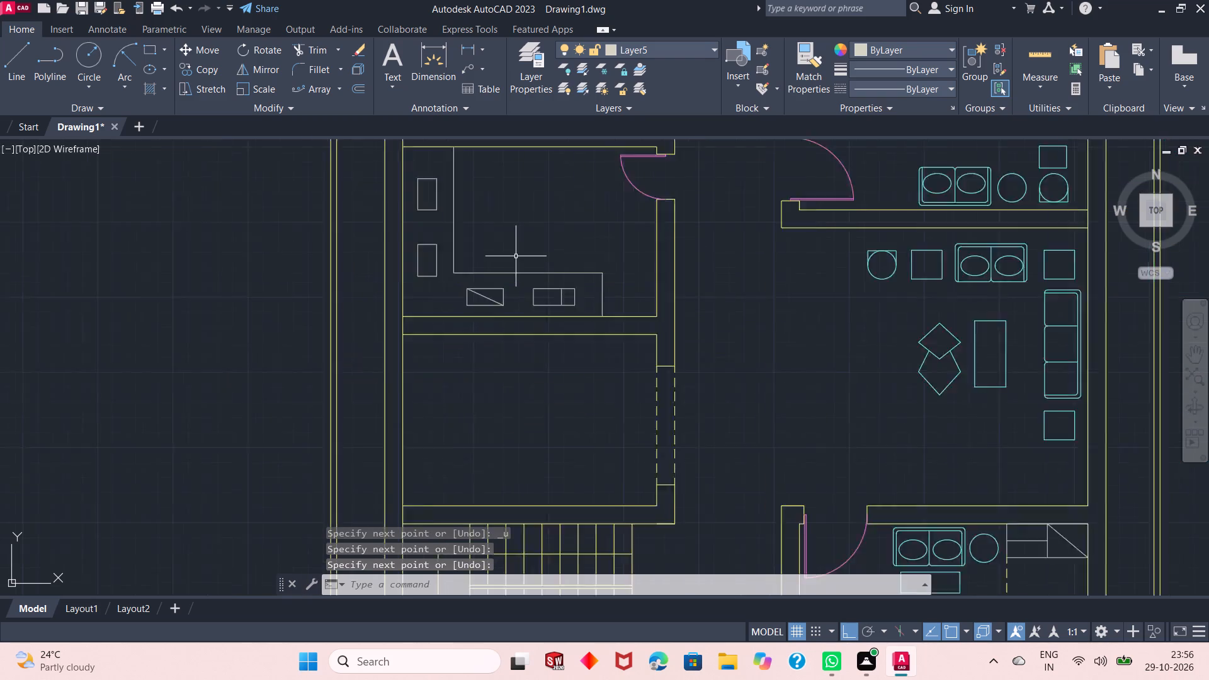
pyautogui.keyDown('ctrl'); pyautogui.scroll(-1, 516, 256); pyautogui.keyUp('ctrl')
pyautogui.keyDown('ctrl'); pyautogui.scroll(3, 527, 379); pyautogui.keyUp('ctrl')
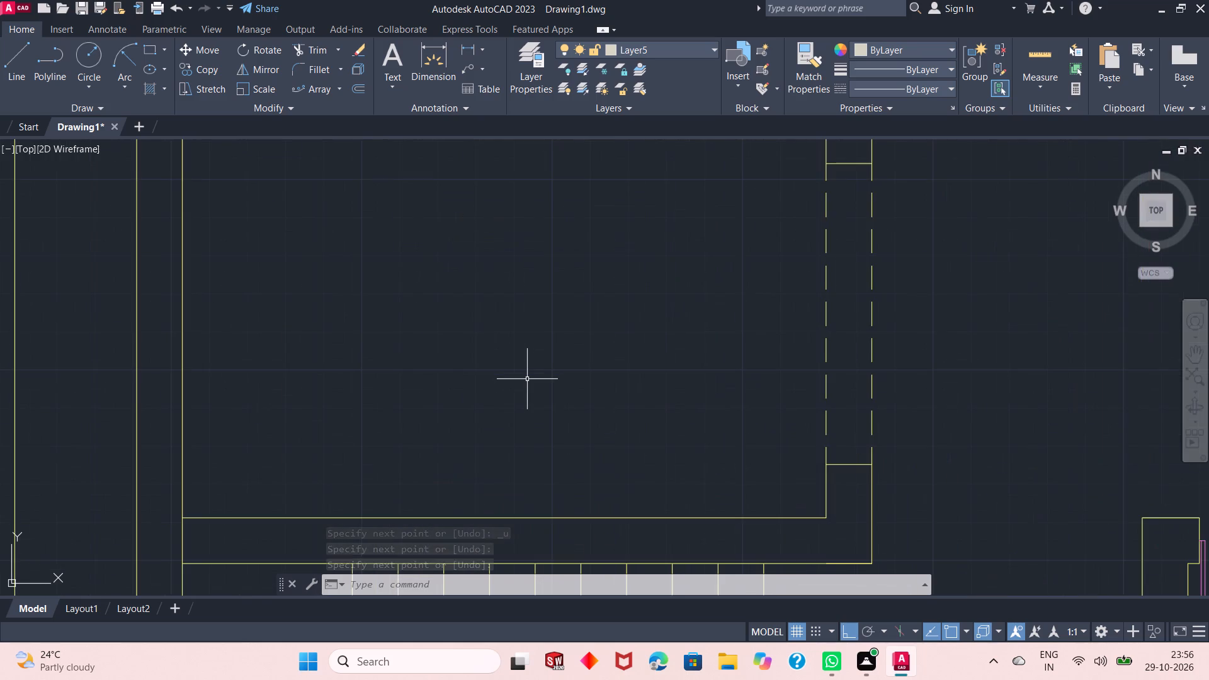
pyautogui.keyDown('ctrl'); pyautogui.scroll(-1, 527, 379); pyautogui.keyUp('ctrl')
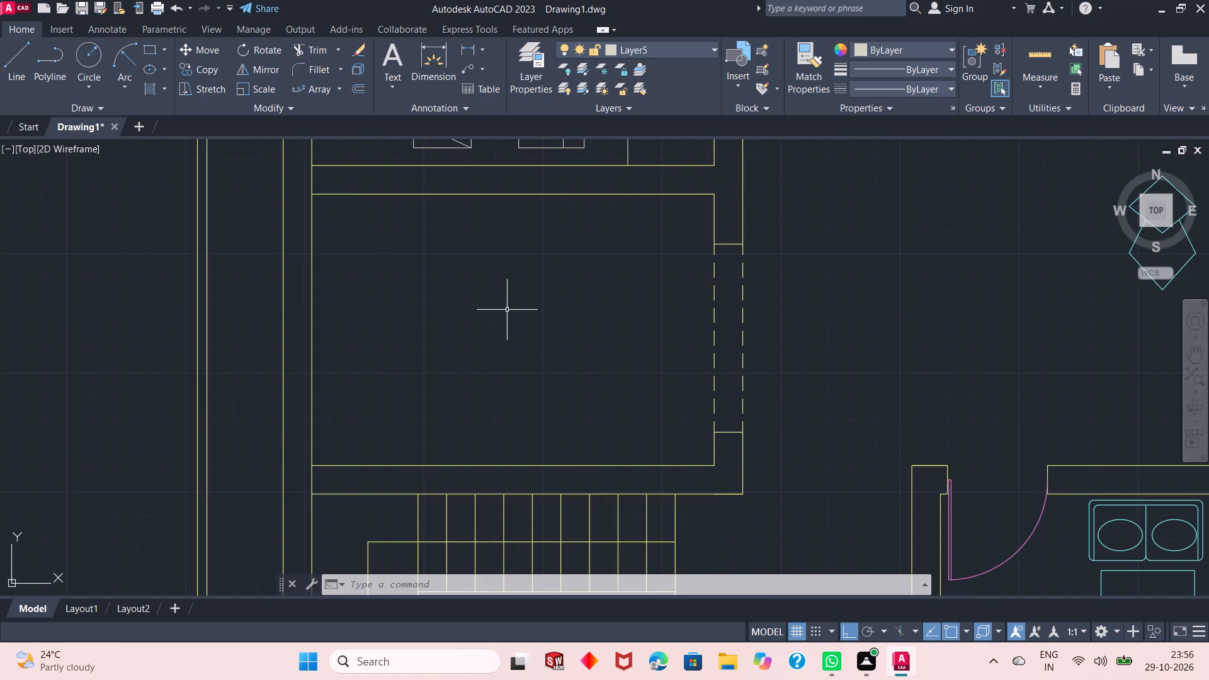
pyautogui.write('rec')
pyautogui.press('space')
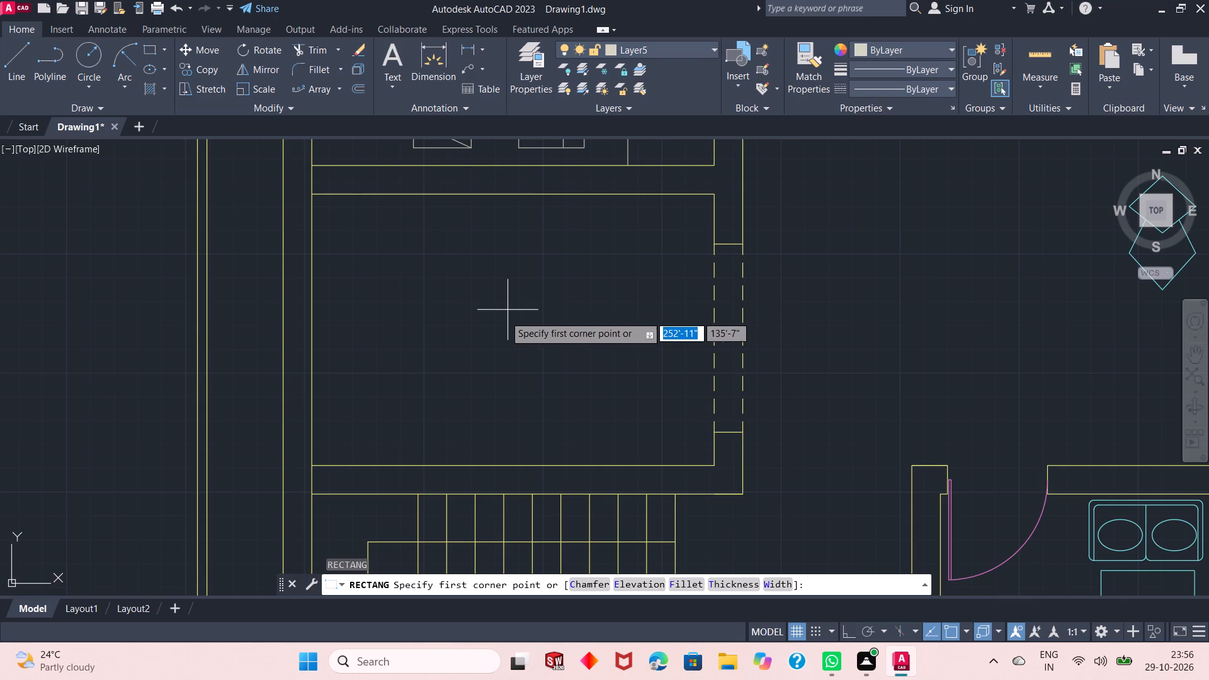
pyautogui.moveTo(438, 280); pyautogui.dragTo(596, 375)
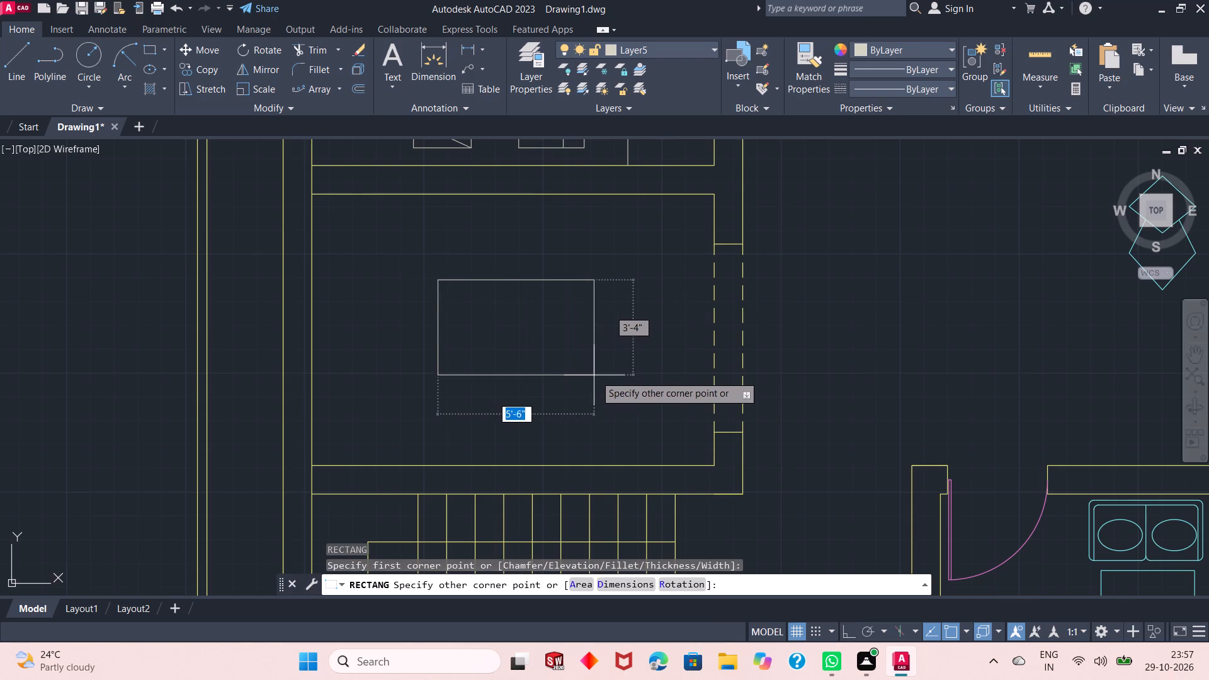
pyautogui.moveTo(596, 375); pyautogui.dragTo(610, 380)
pyautogui.click(618, 379)
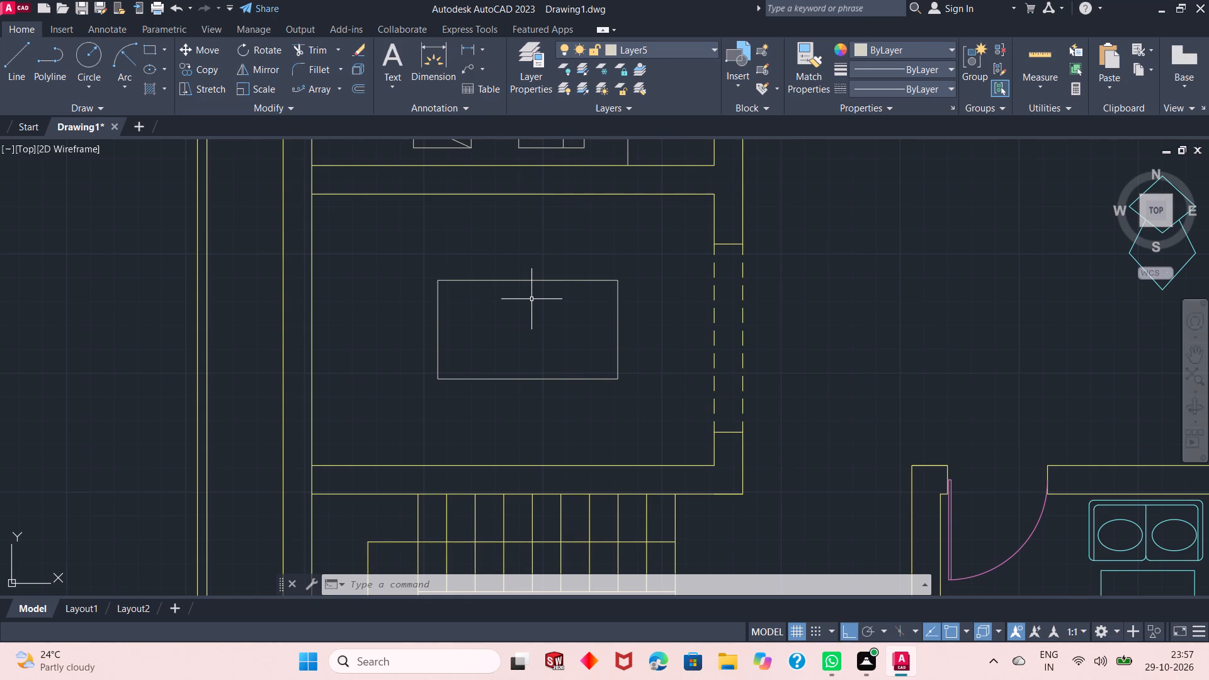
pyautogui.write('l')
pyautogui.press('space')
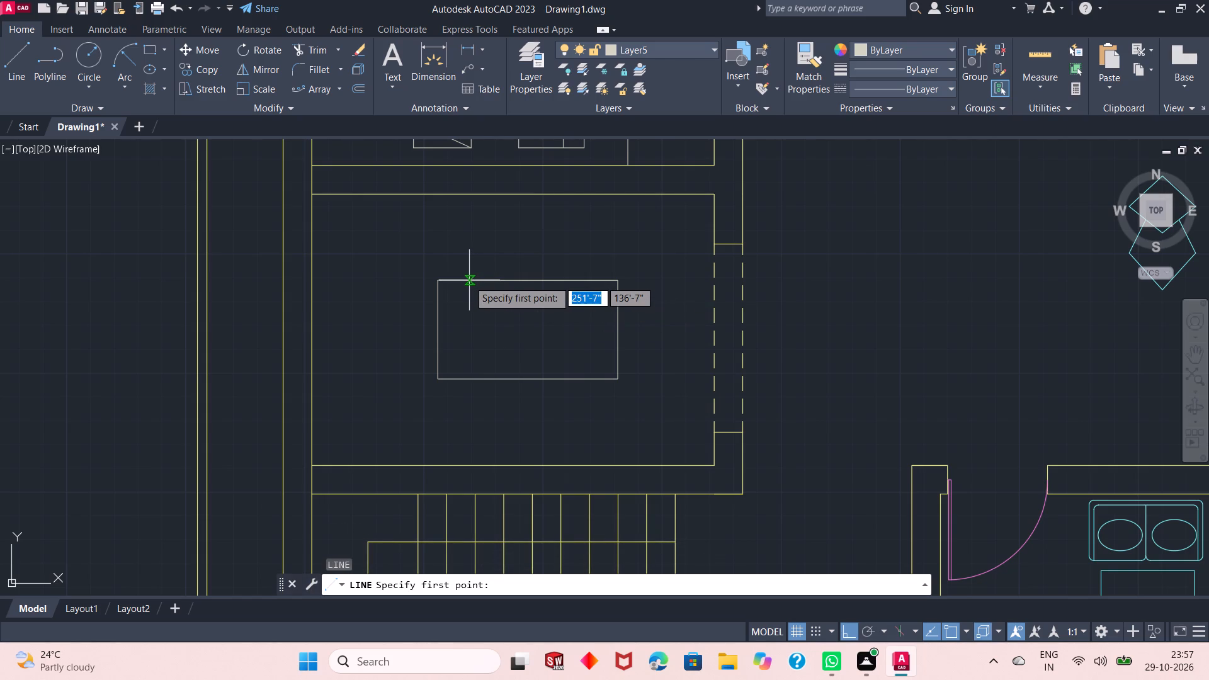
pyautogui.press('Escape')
# Draw a small chair rectangle about 1'1" wide against the table's north edge, near its west end.
pyautogui.write('rec')
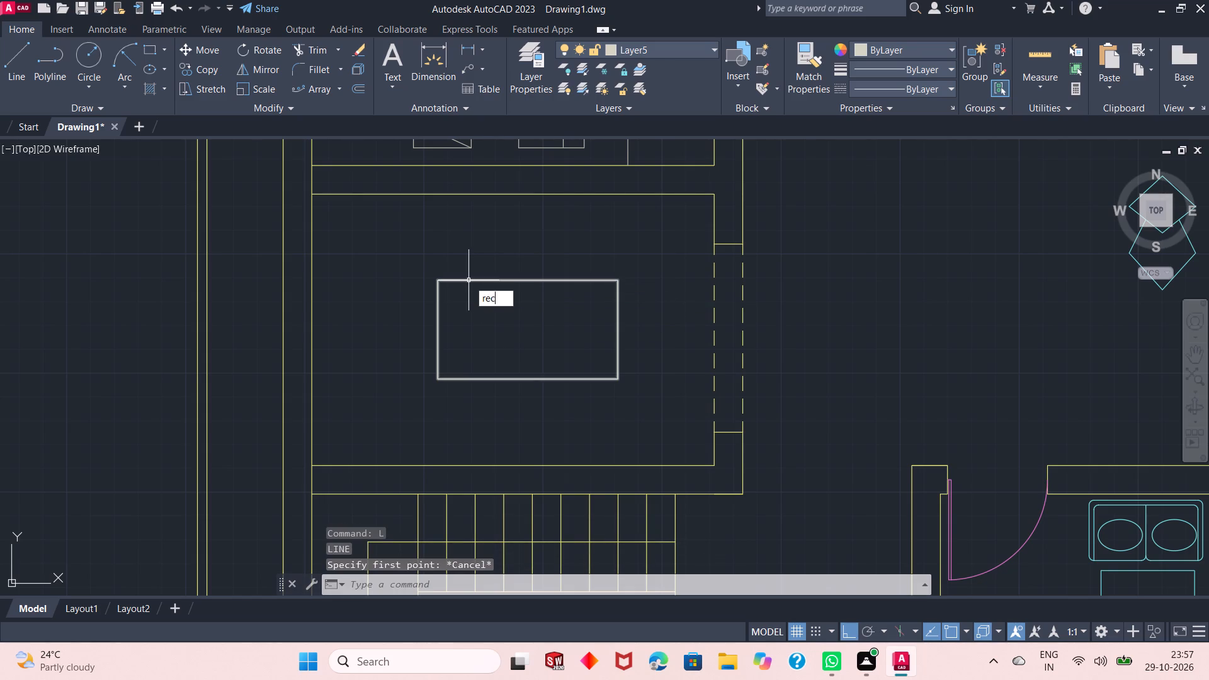
pyautogui.press('space')
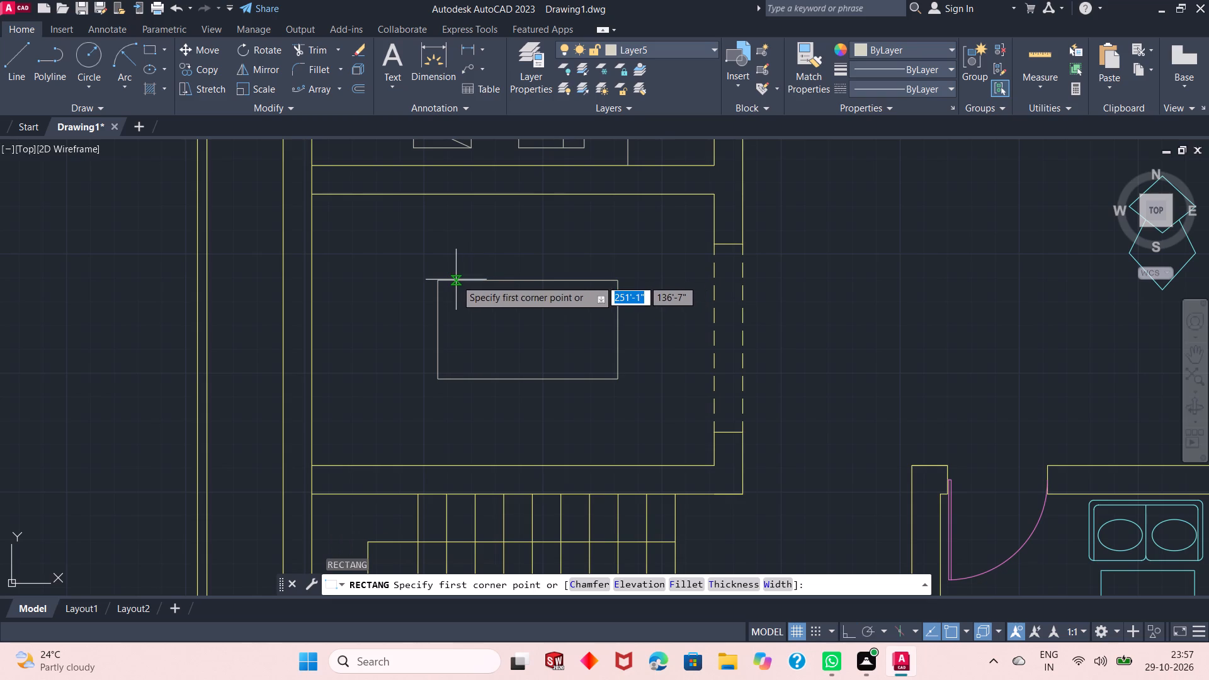
pyautogui.moveTo(456, 280); pyautogui.dragTo(488, 258)
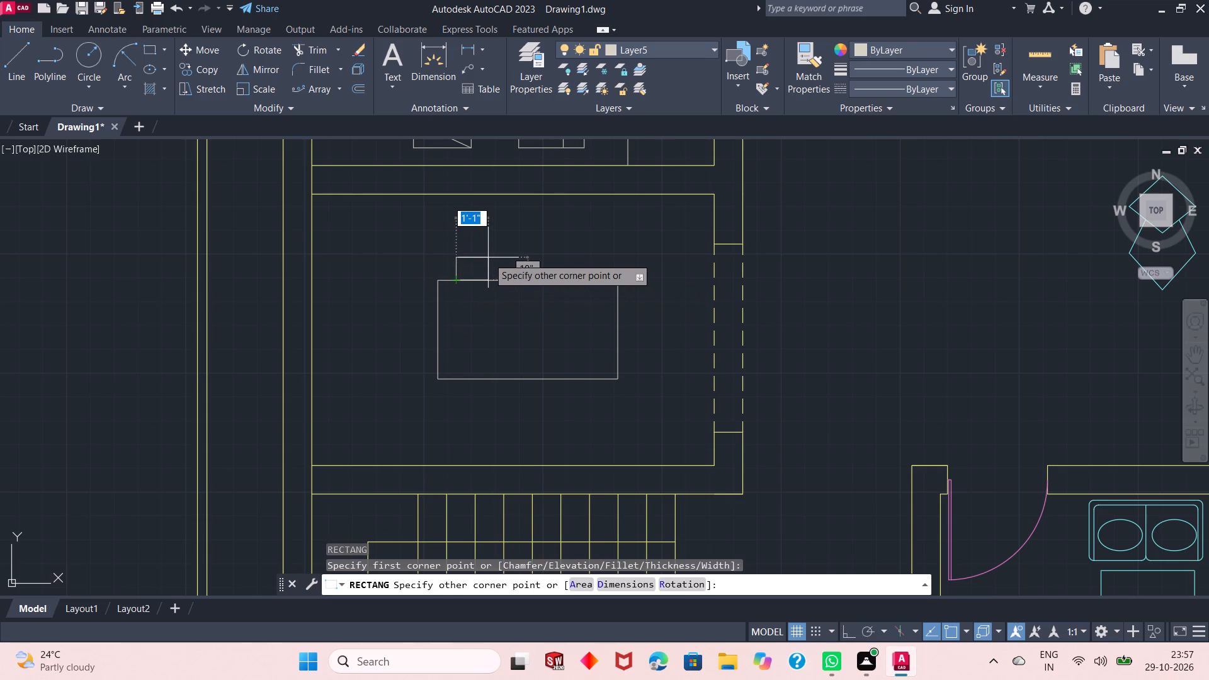
pyautogui.moveTo(488, 258); pyautogui.dragTo(487, 257)
pyautogui.click(487, 257)
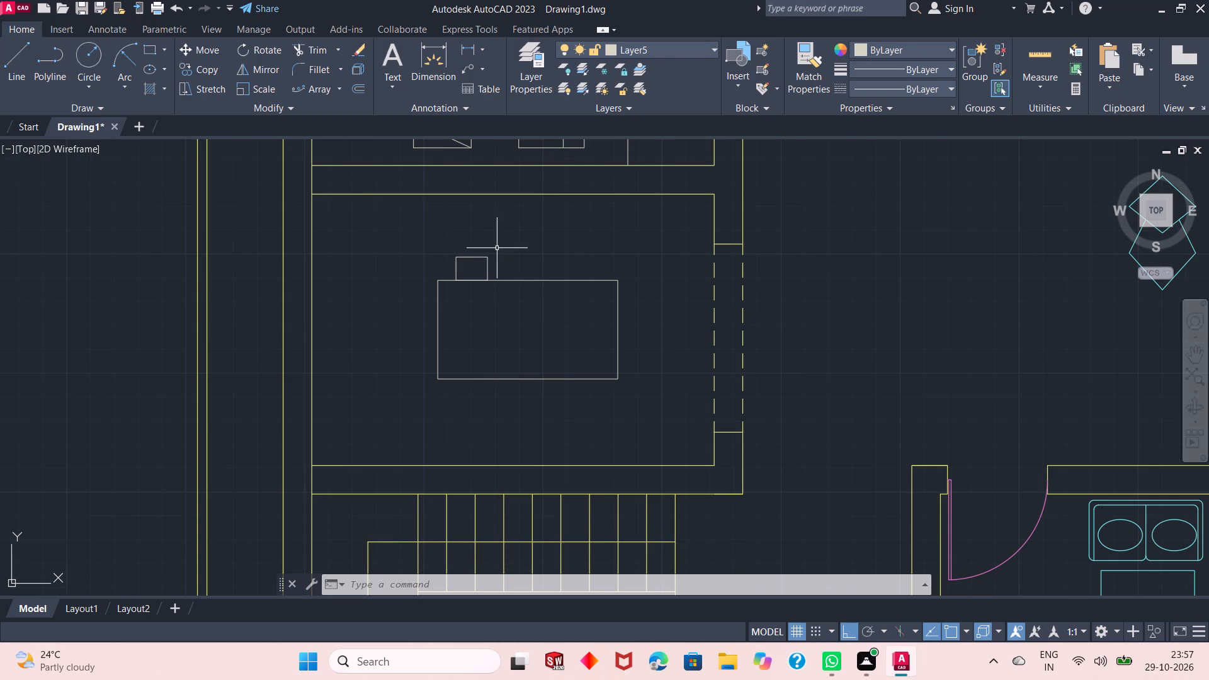
# Copy the chair rectangle along the table's north edge to two places, about 3'9" and 2'1" east of the original.
pyautogui.moveTo(497, 248); pyautogui.dragTo(461, 264)
pyautogui.click(461, 264)
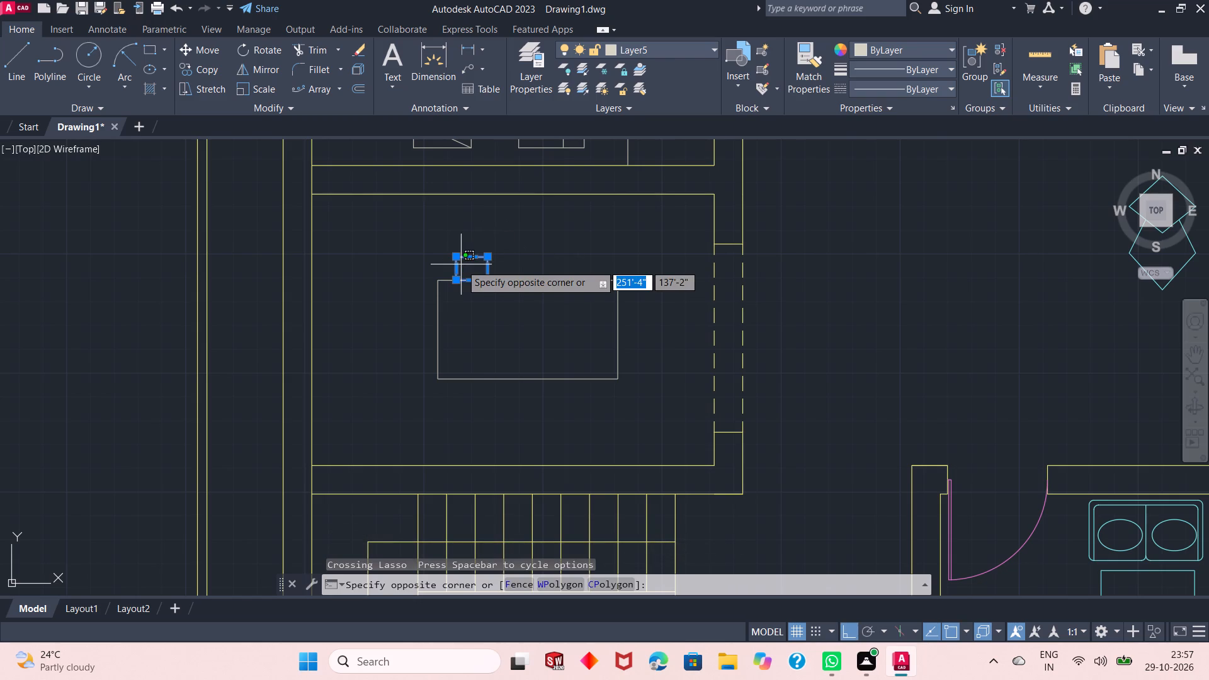
pyautogui.click(421, 246)
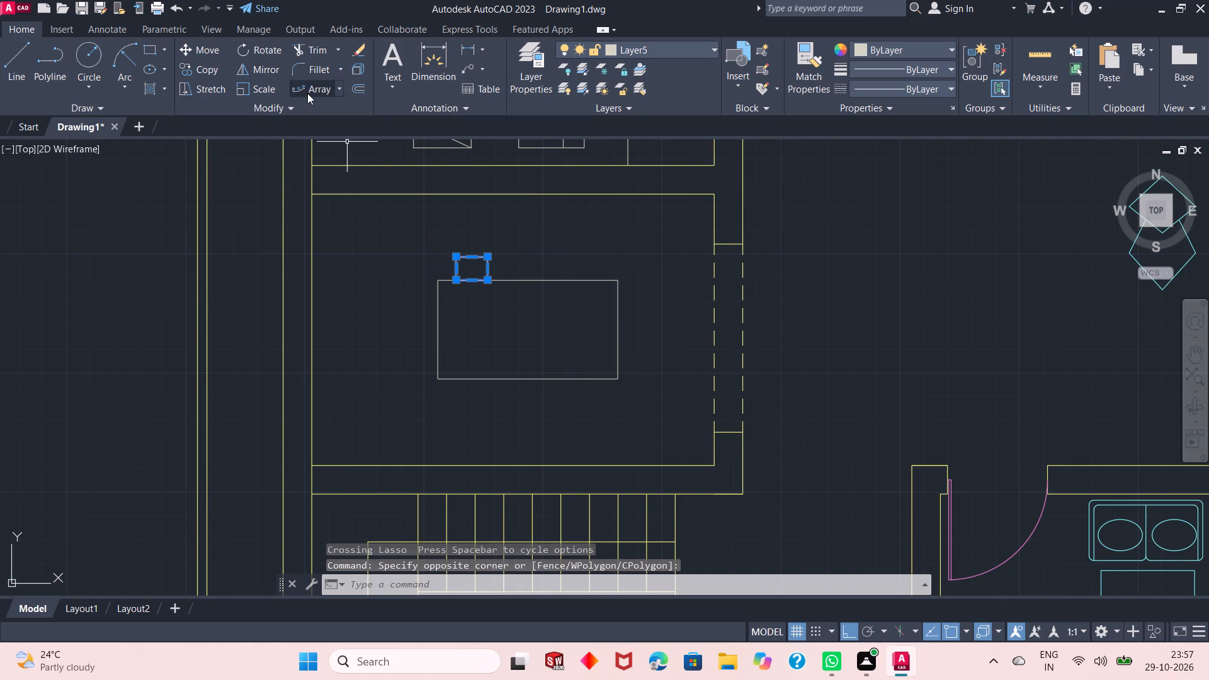
pyautogui.click(217, 69)
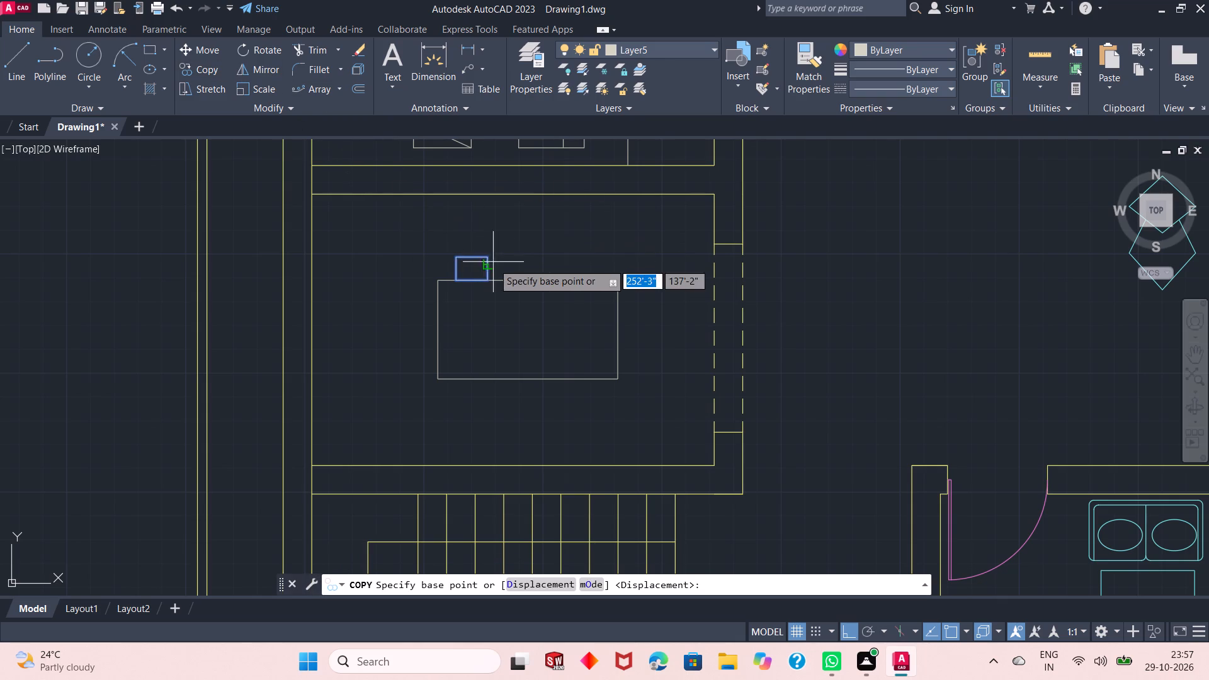
pyautogui.click(487, 281)
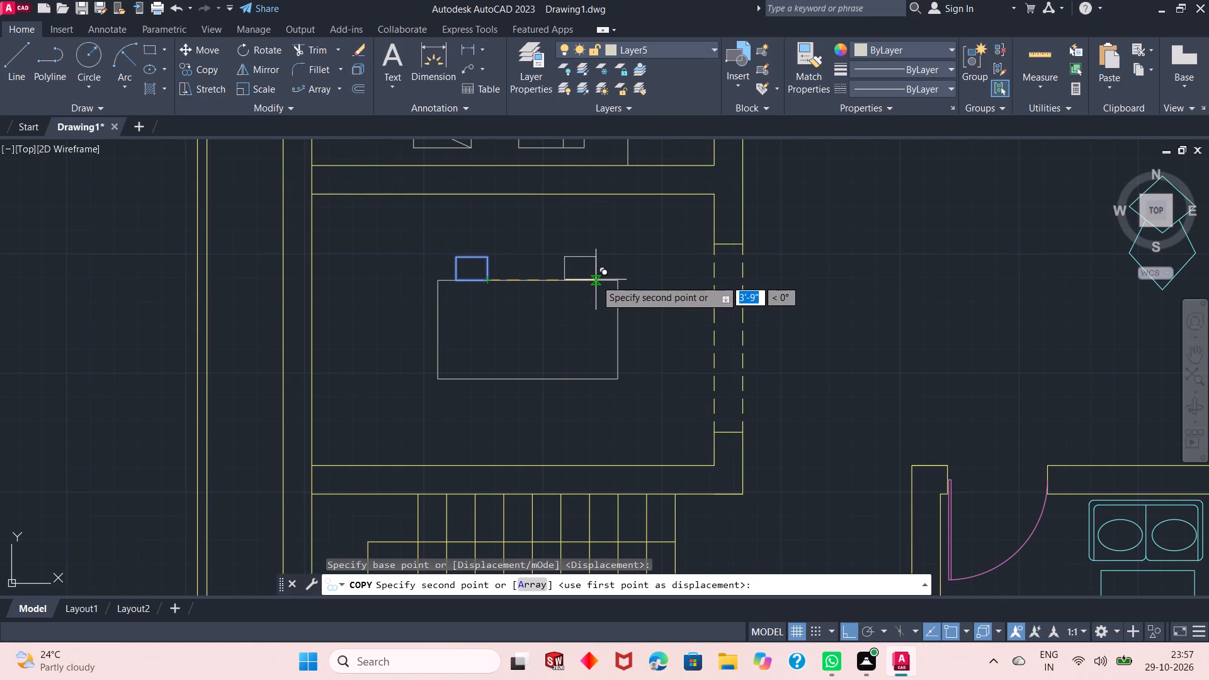
pyautogui.click(596, 280)
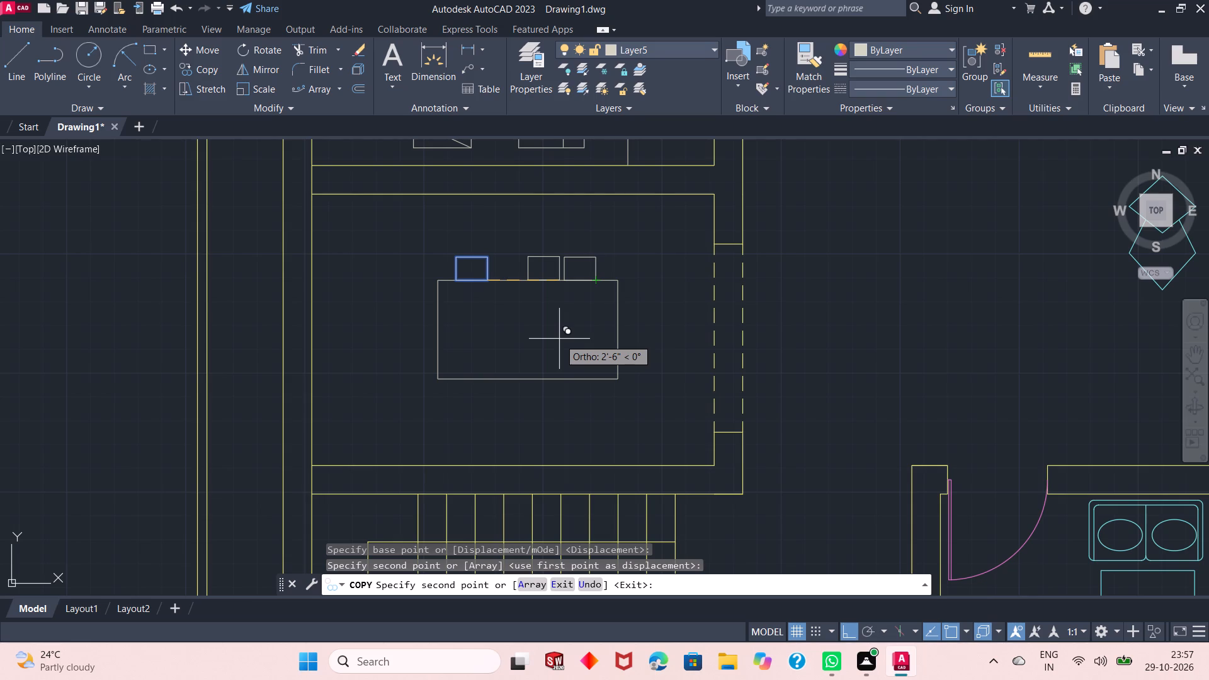
pyautogui.click(546, 309)
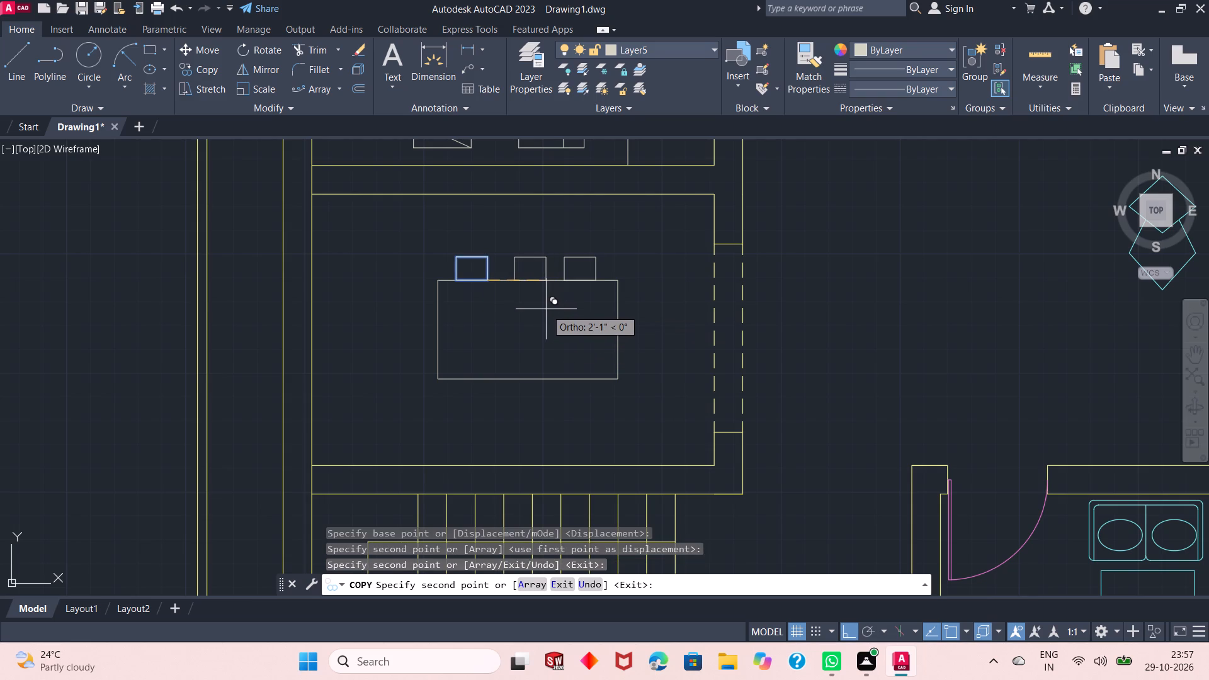
pyautogui.press('space')
# Move the easternmost chair about 4" east along the table's north edge.
pyautogui.keyDown('ctrl'); pyautogui.scroll(2, 548, 310); pyautogui.keyUp('ctrl')
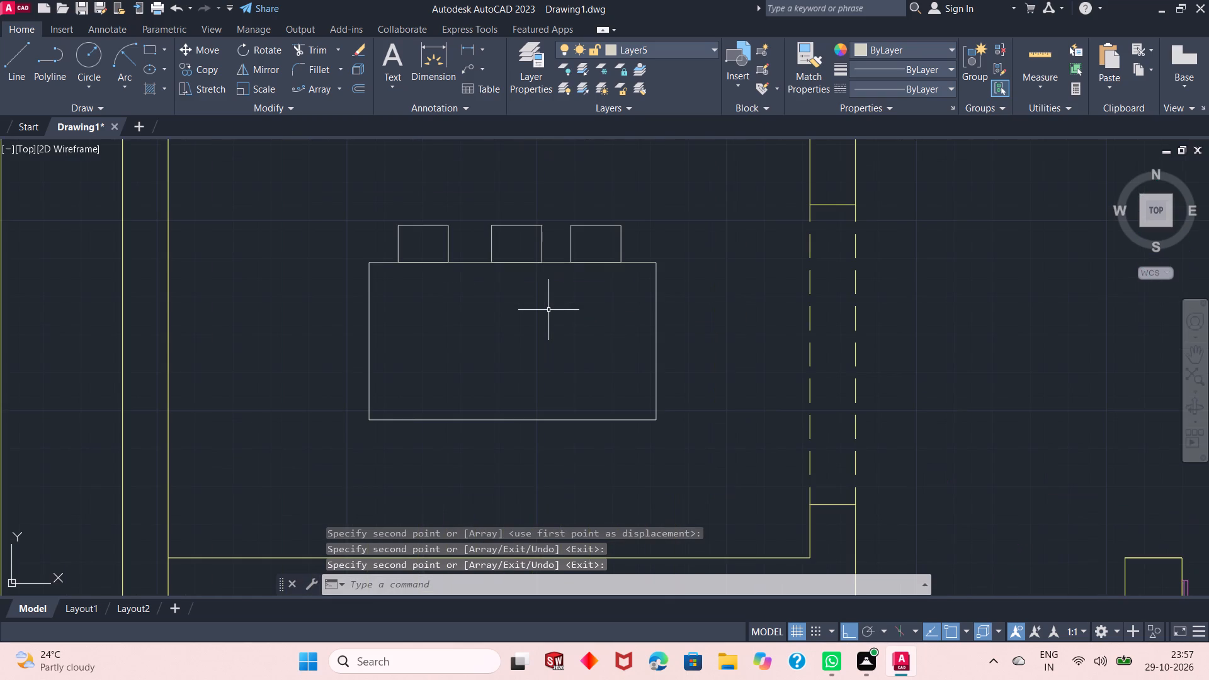
pyautogui.moveTo(679, 170); pyautogui.dragTo(599, 195)
pyautogui.click(599, 195)
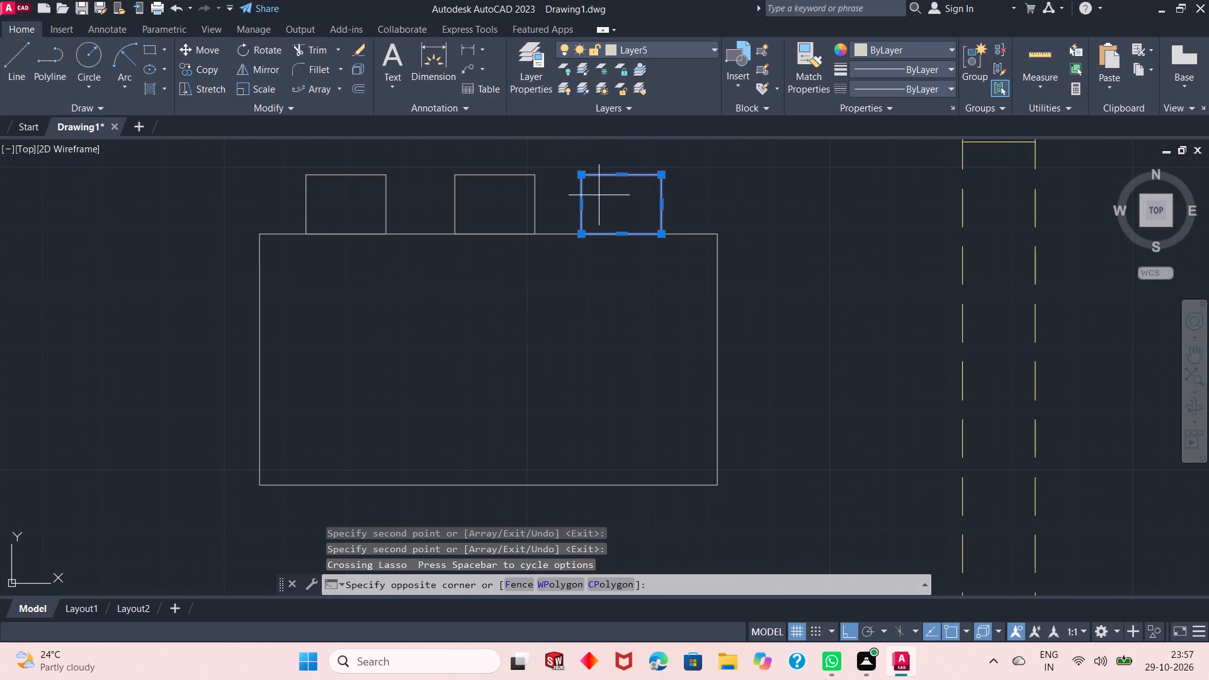
pyautogui.write('m')
pyautogui.press('space')
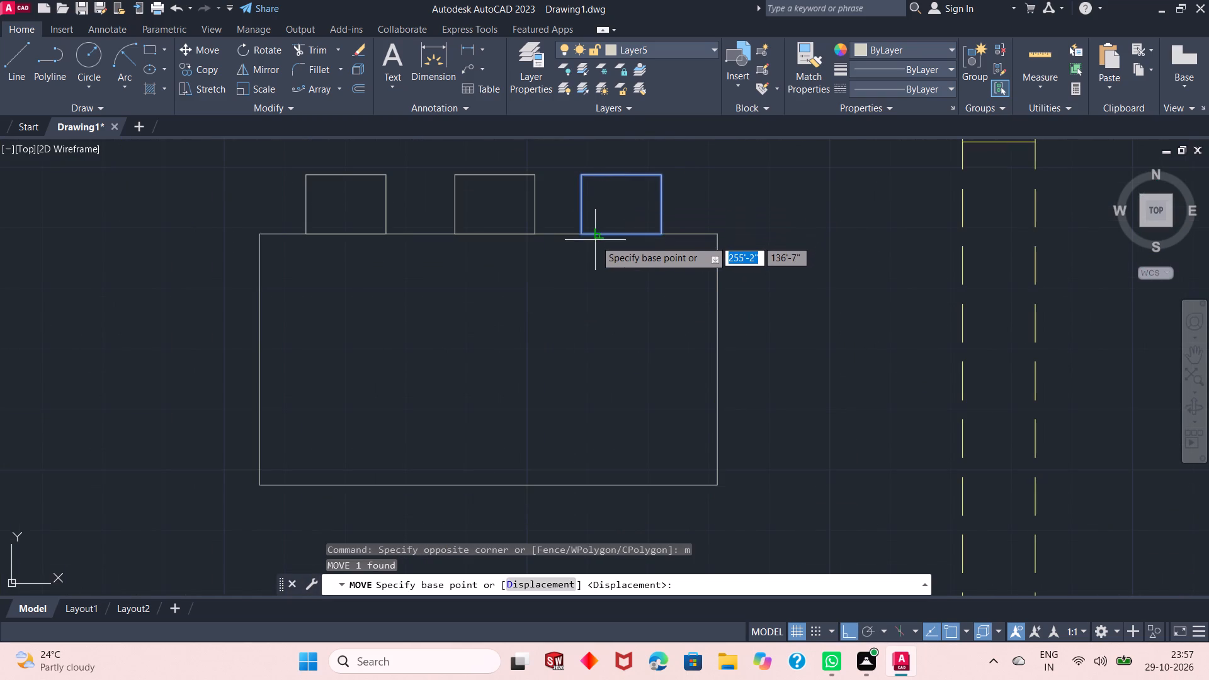
pyautogui.moveTo(595, 239); pyautogui.dragTo(615, 237)
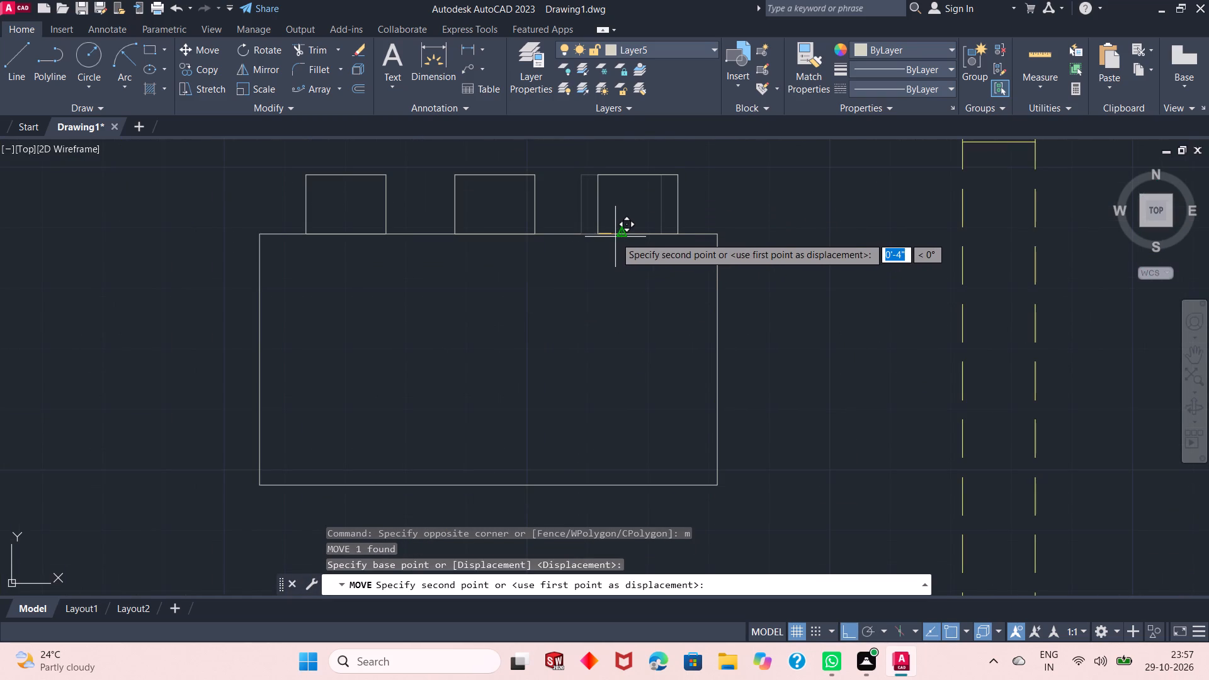
pyautogui.click(615, 237)
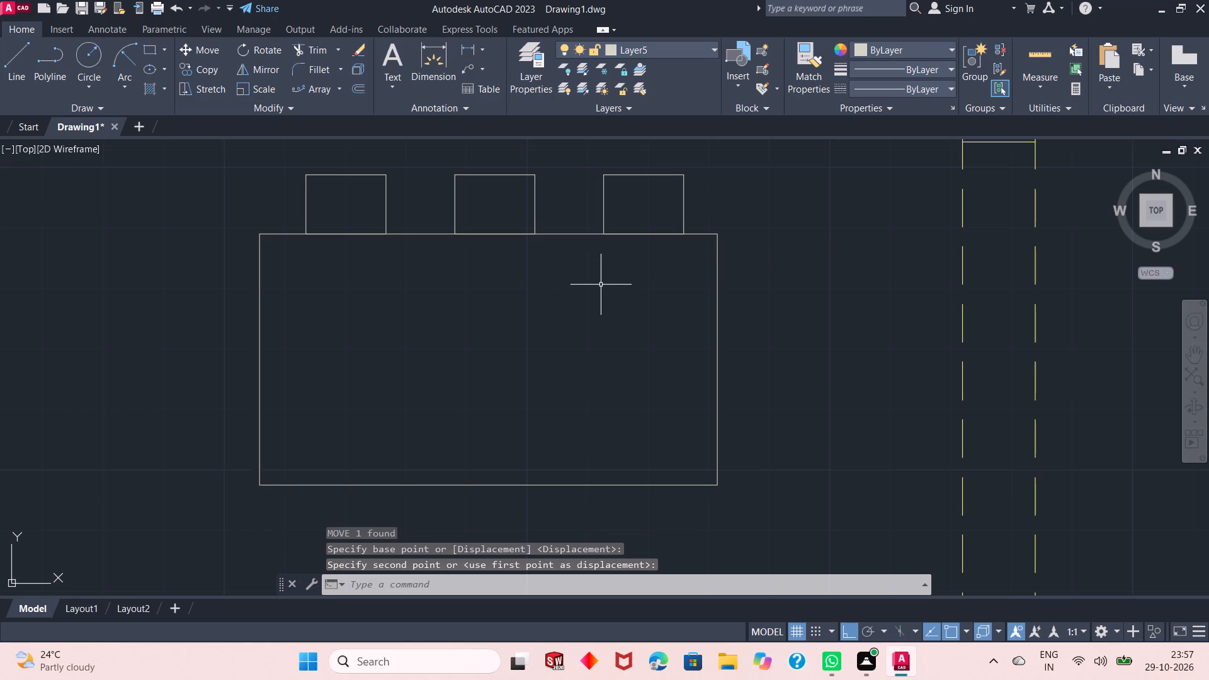
# Move the easternmost chair slightly back west along the table's north edge.
pyautogui.keyDown('ctrl'); pyautogui.scroll(-1, 601, 285); pyautogui.keyUp('ctrl')
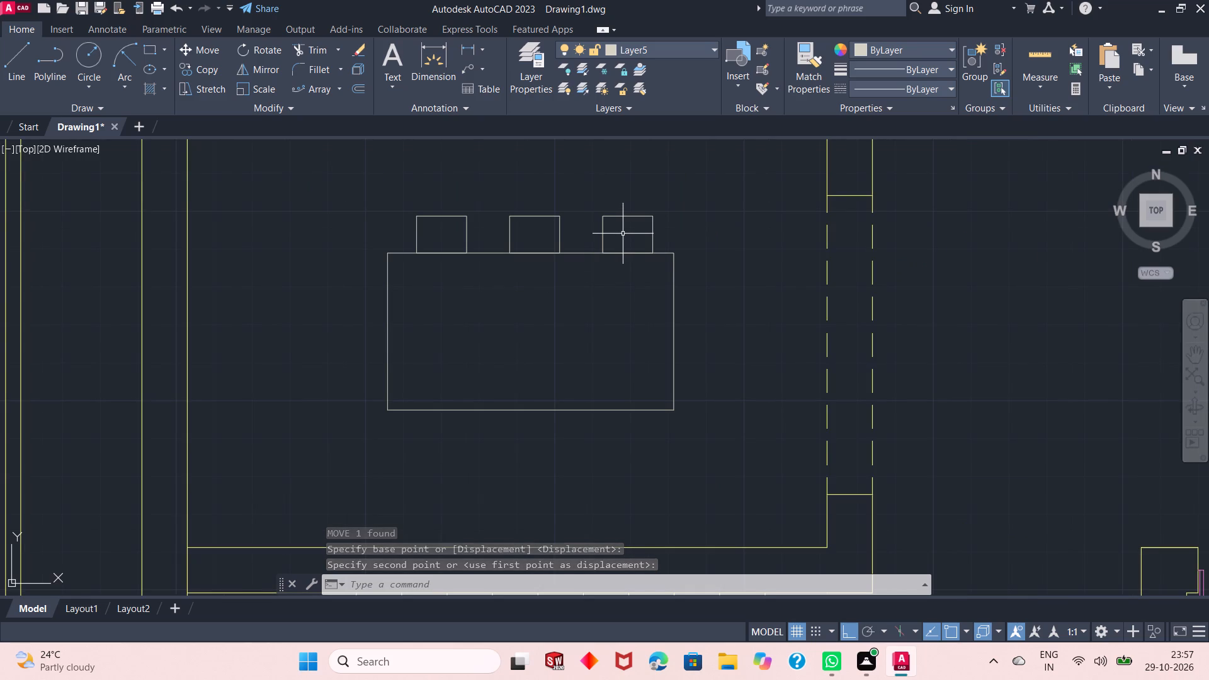
pyautogui.click(623, 234)
pyautogui.click(623, 234)
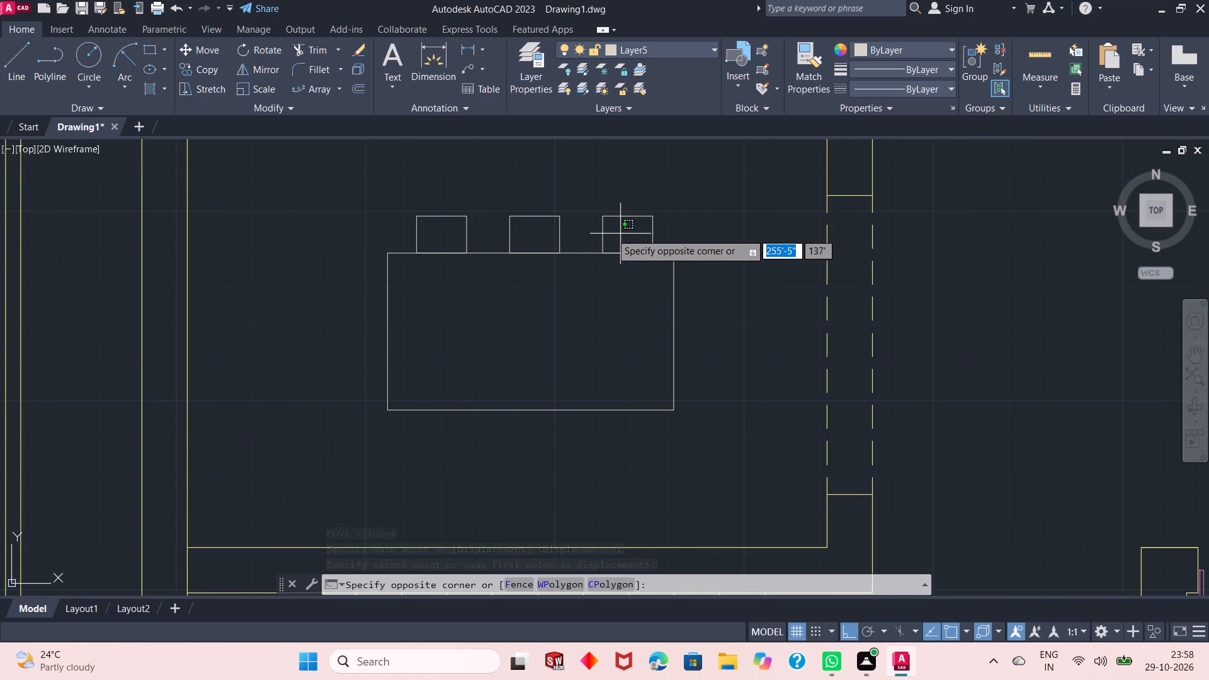
pyautogui.click(586, 232)
pyautogui.write('m')
pyautogui.press('space')
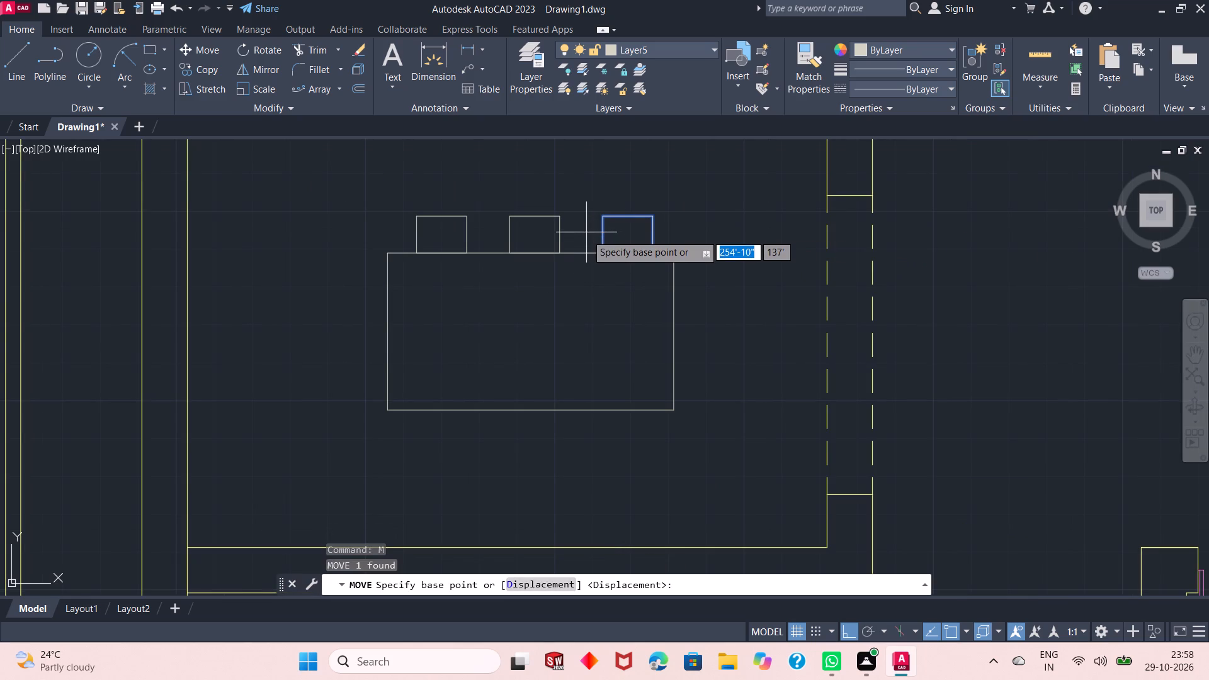
pyautogui.click(600, 254)
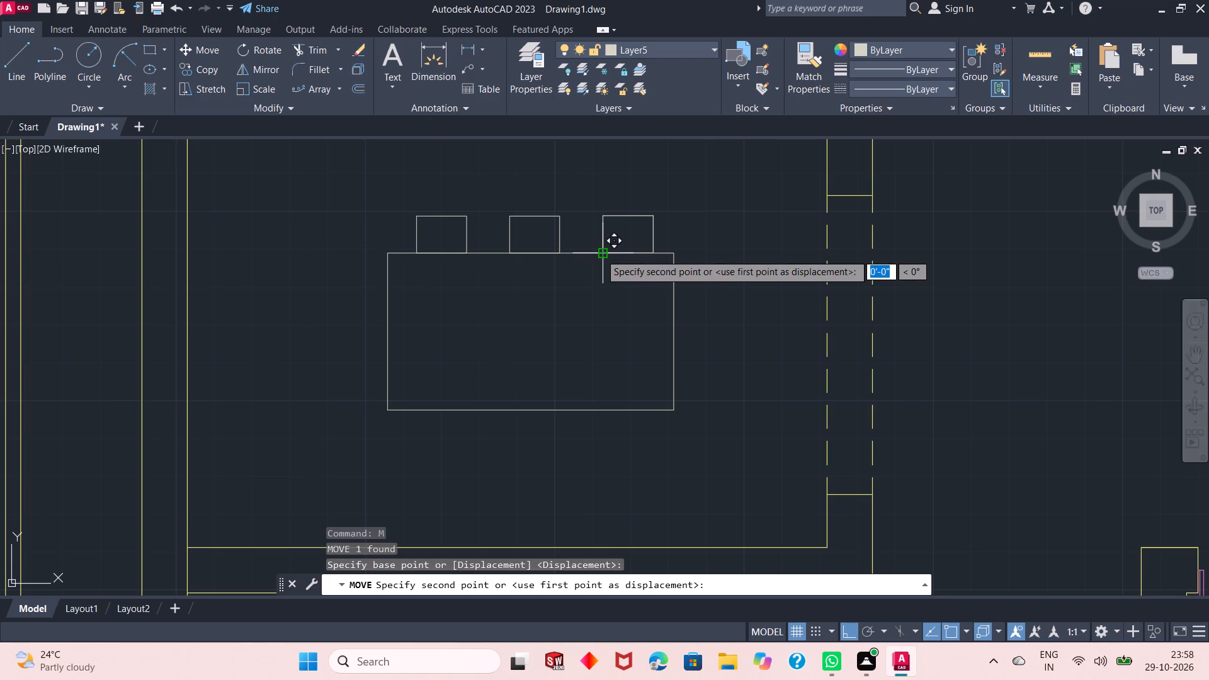
pyautogui.click(596, 254)
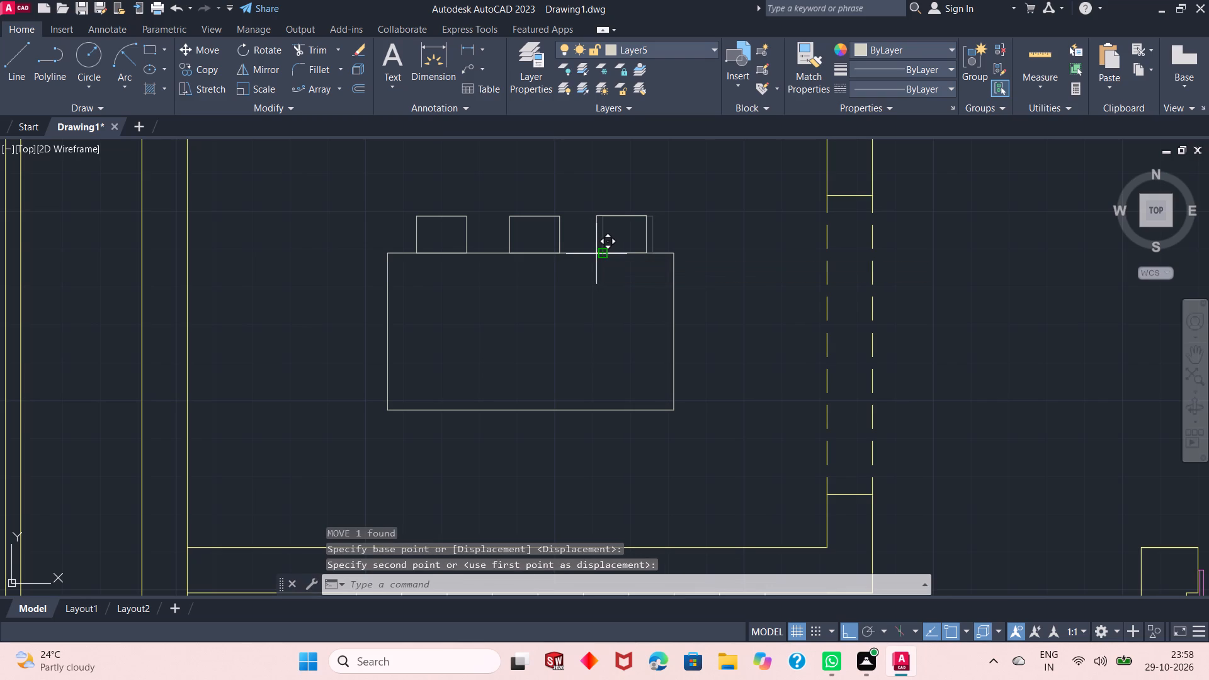
# Move the easternmost chair a little further west along the table's north edge to even out the chair spacing.
pyautogui.keyDown('ctrl'); pyautogui.scroll(2, 596, 254); pyautogui.keyUp('ctrl')
pyautogui.click(630, 218)
pyautogui.click(573, 243)
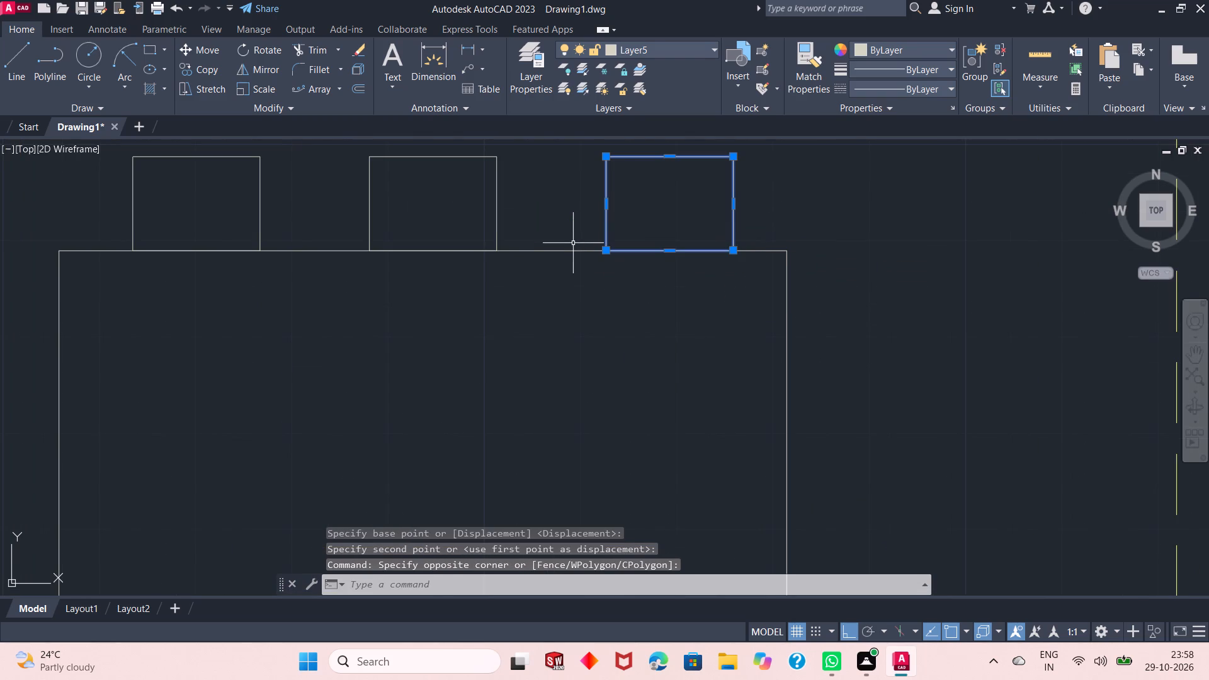
pyautogui.write('m')
pyautogui.press('space')
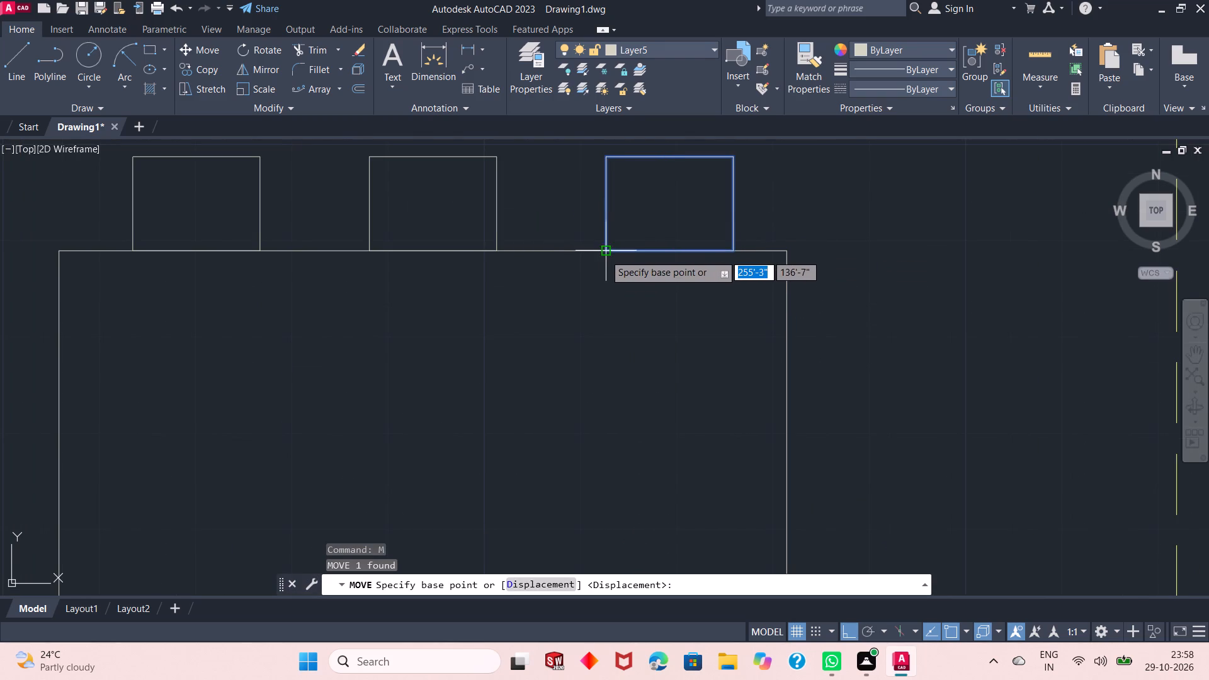
pyautogui.moveTo(604, 254); pyautogui.dragTo(587, 255)
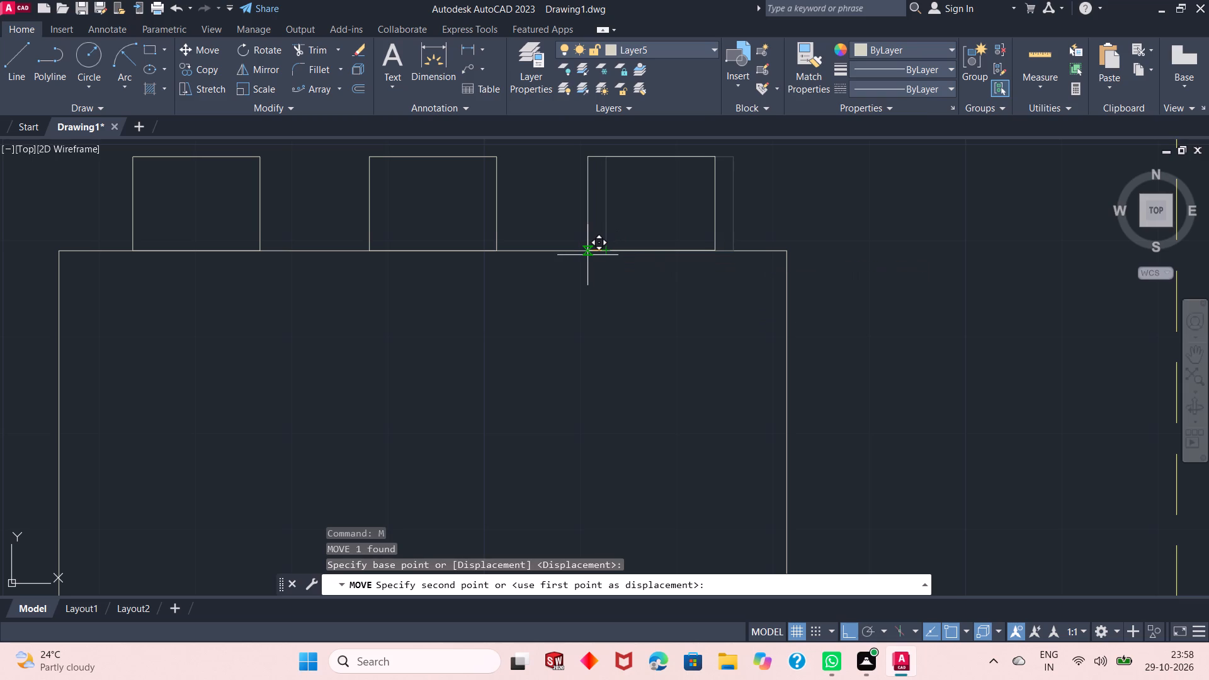
pyautogui.click(584, 255)
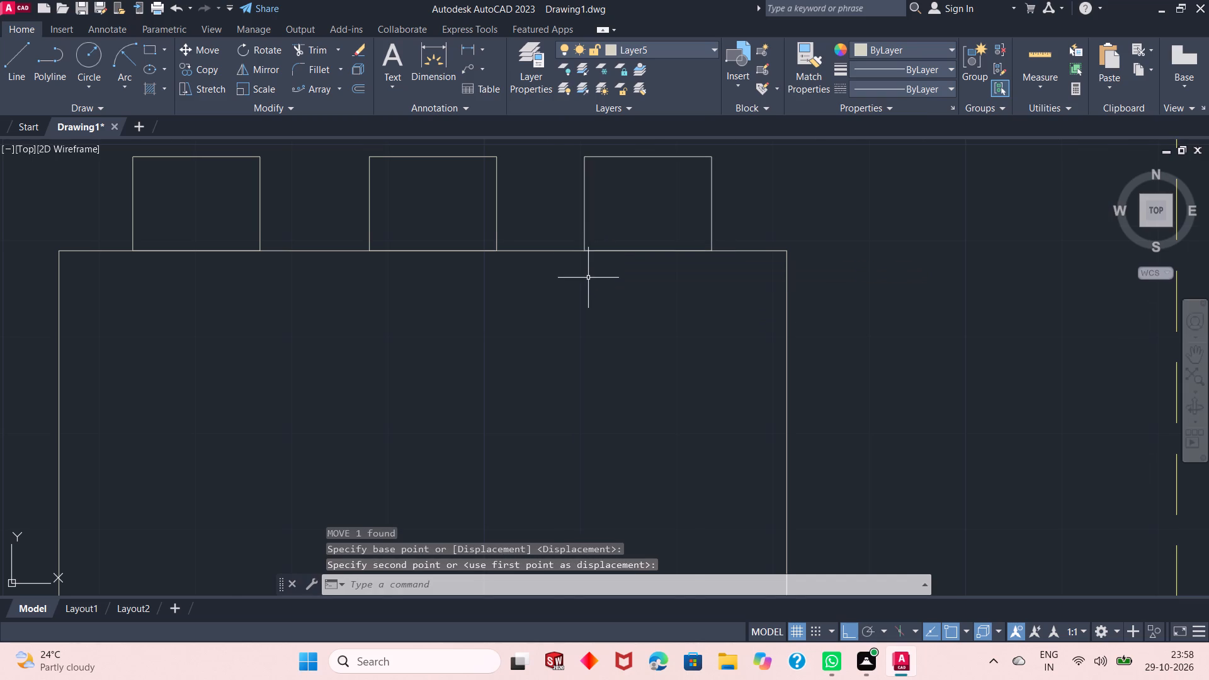
# Draw a backrest arc of radius 1'9" across the north edge of the westernmost chair, bulging north.
pyautogui.keyDown('ctrl'); pyautogui.scroll(-3, 588, 278); pyautogui.keyUp('ctrl')
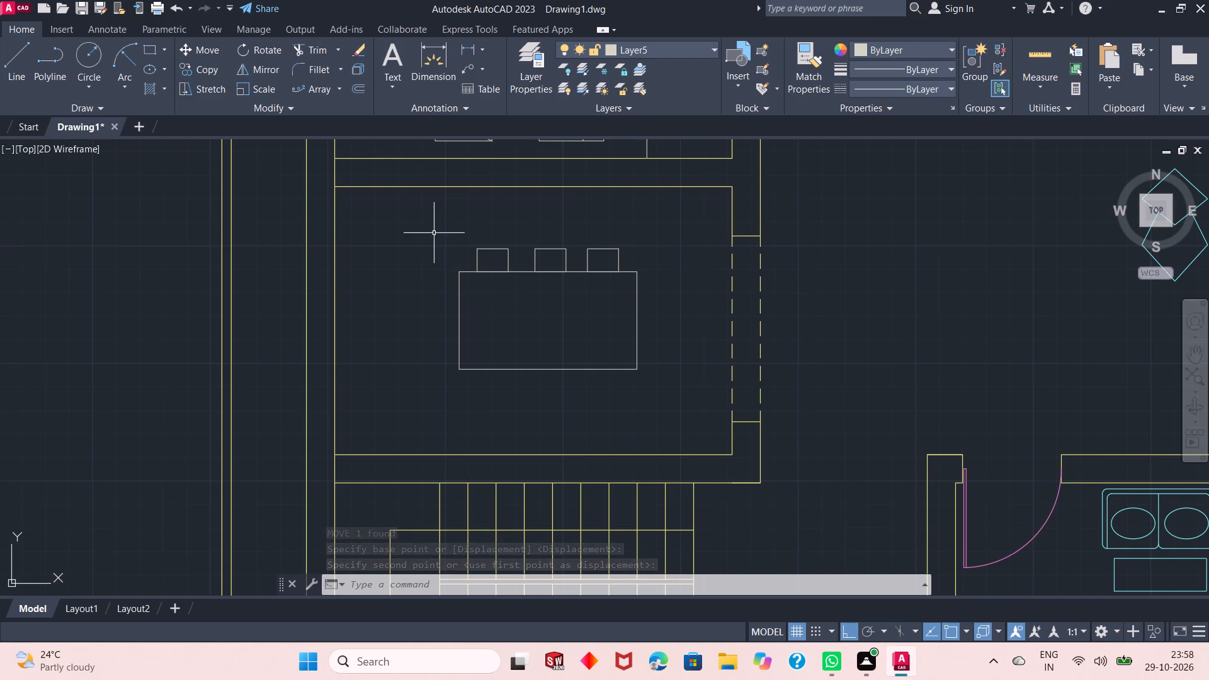
pyautogui.moveTo(116, 55); pyautogui.dragTo(411, 194)
pyautogui.scroll(2, 579, 281)
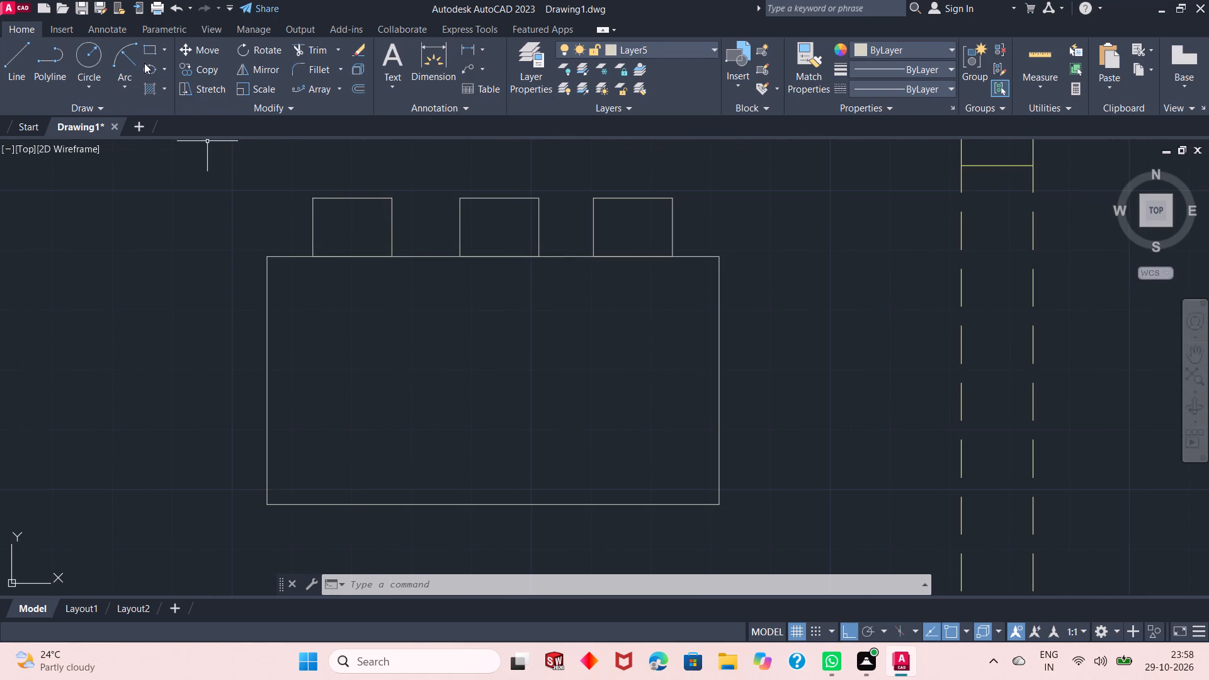
pyautogui.click(127, 50)
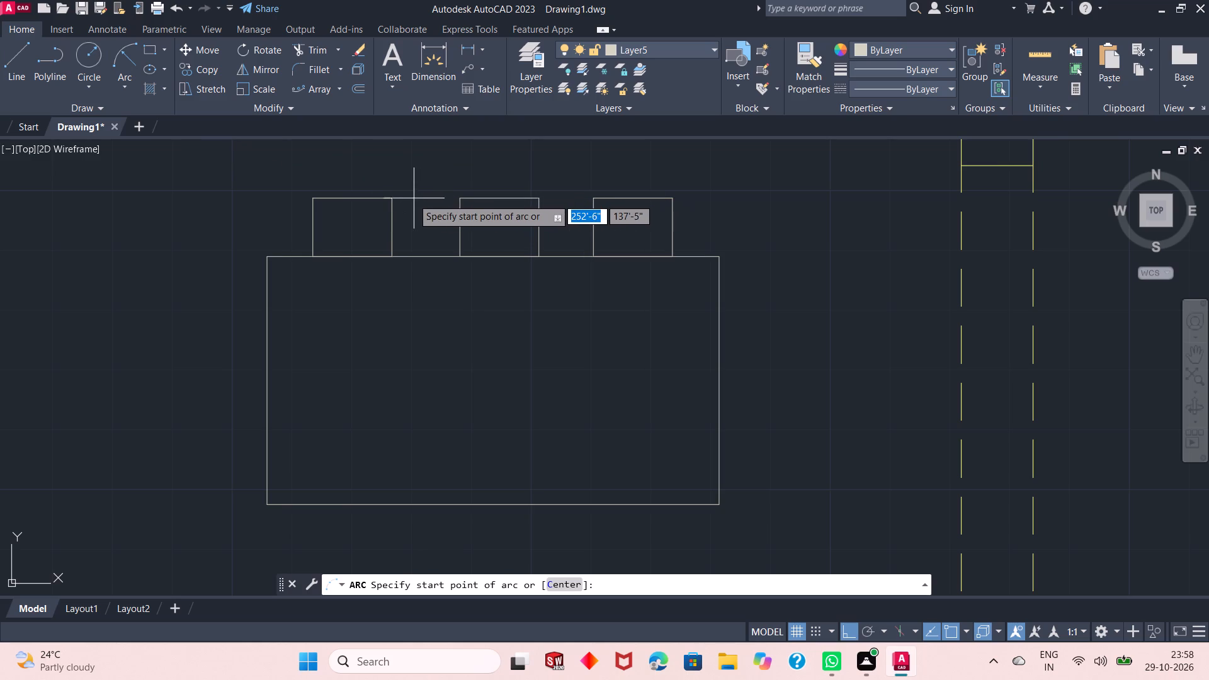
pyautogui.moveTo(390, 195); pyautogui.dragTo(324, 197)
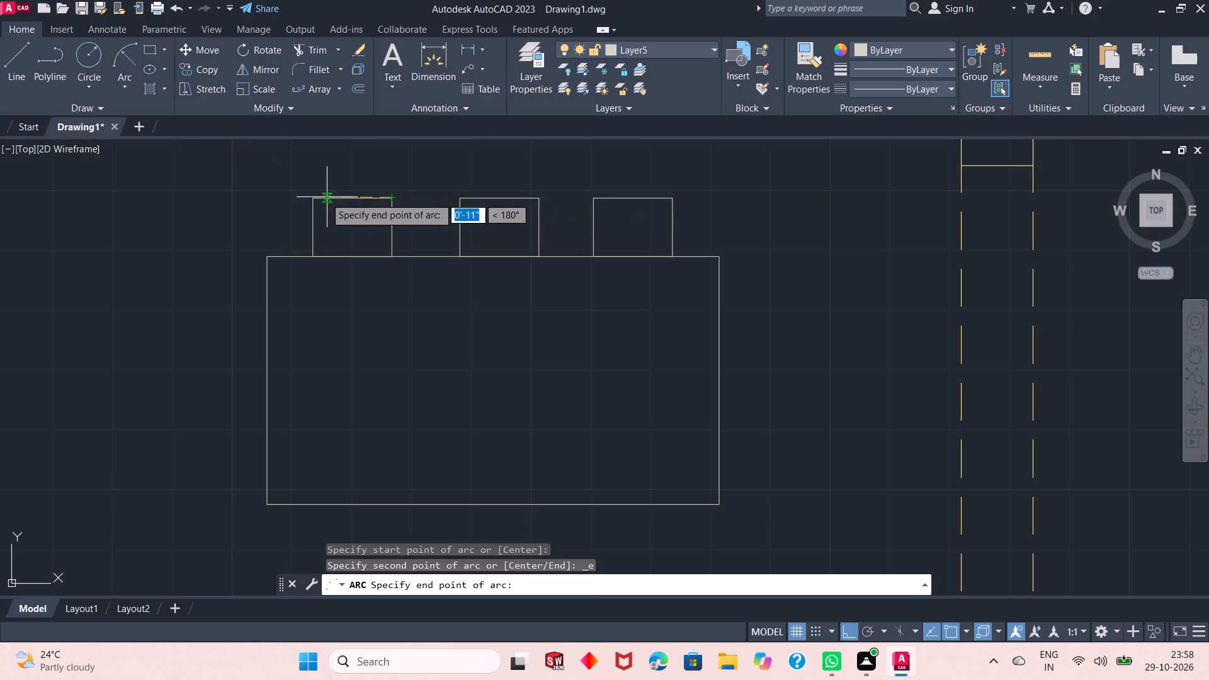
pyautogui.moveTo(324, 197); pyautogui.dragTo(315, 197)
pyautogui.moveTo(315, 197); pyautogui.dragTo(440, 171)
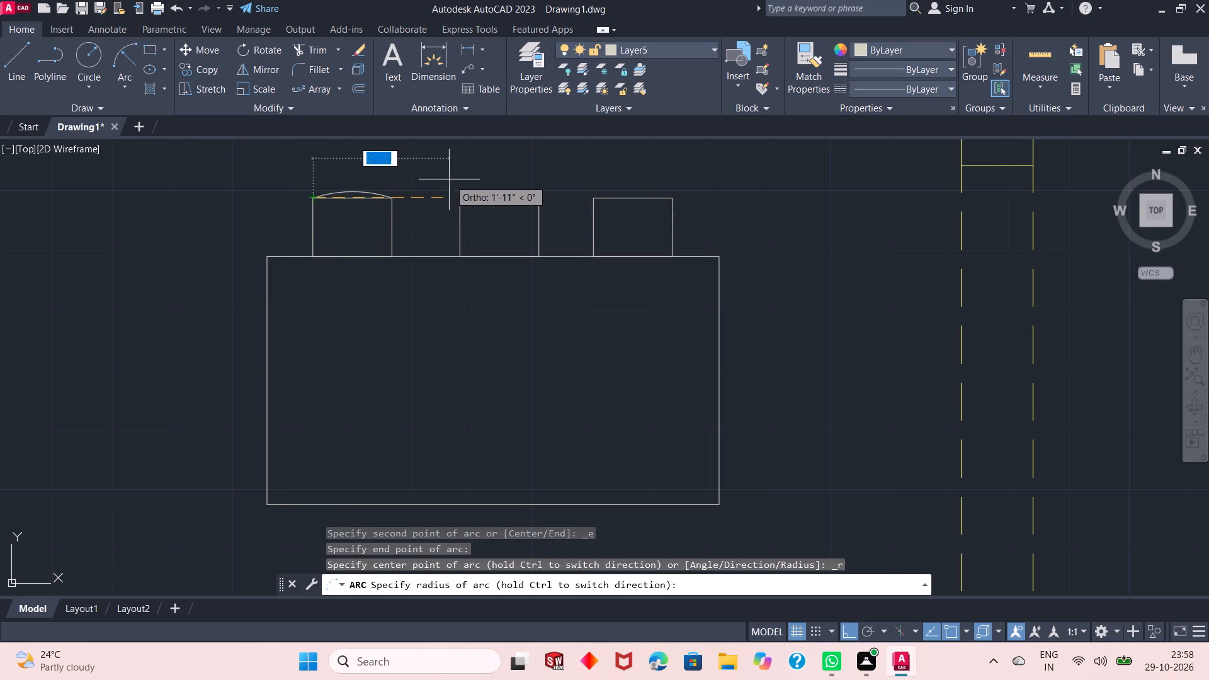
pyautogui.write('1\'9"')
pyautogui.press('Return')
pyautogui.press('space')
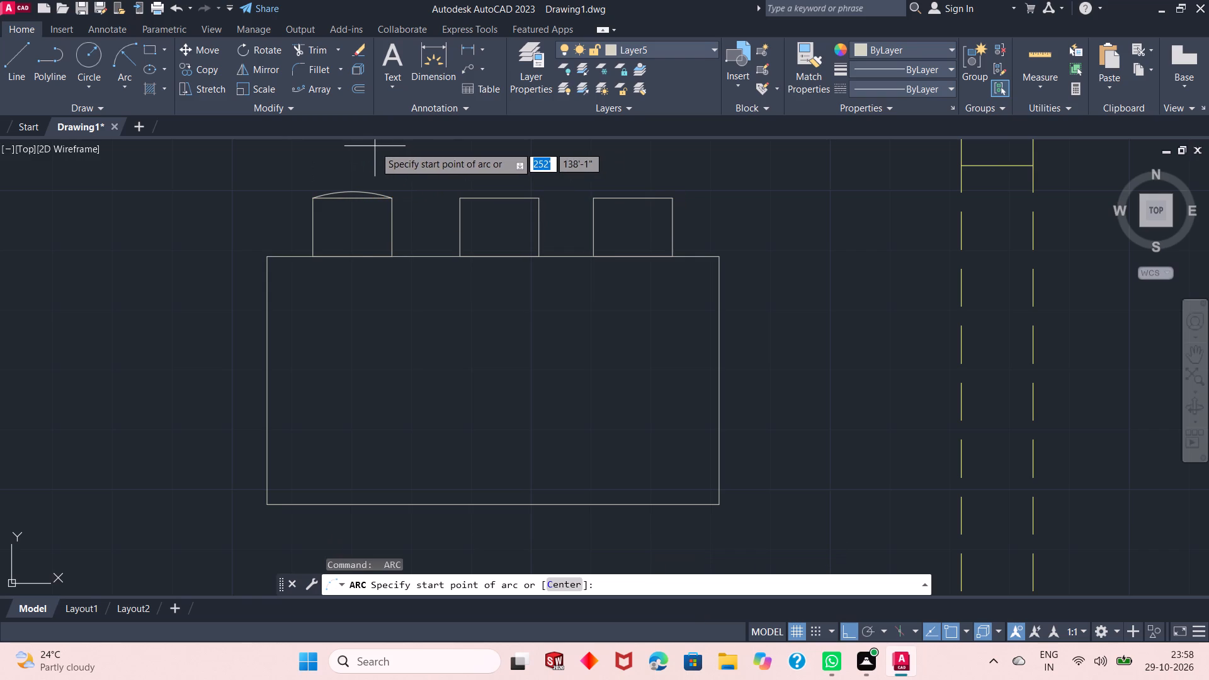
pyautogui.press('Escape')
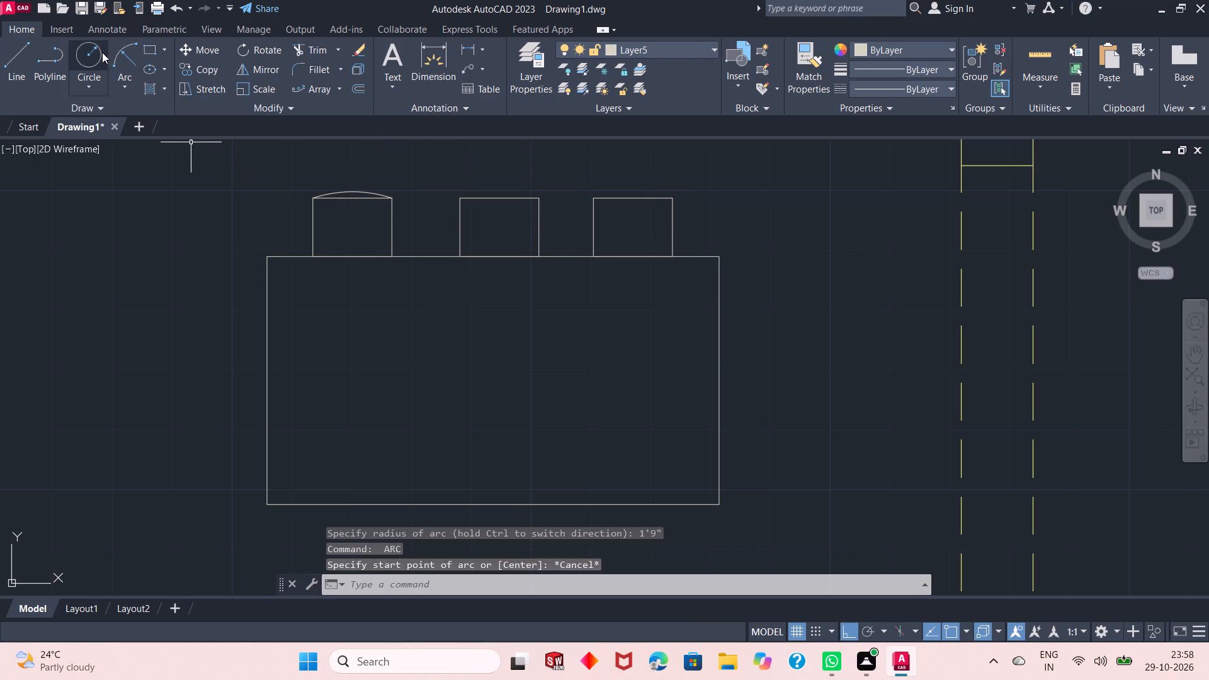
# Draw a backrest arc of radius 1'9" across the north edge of the middle chair, bulging north.
pyautogui.click(115, 52)
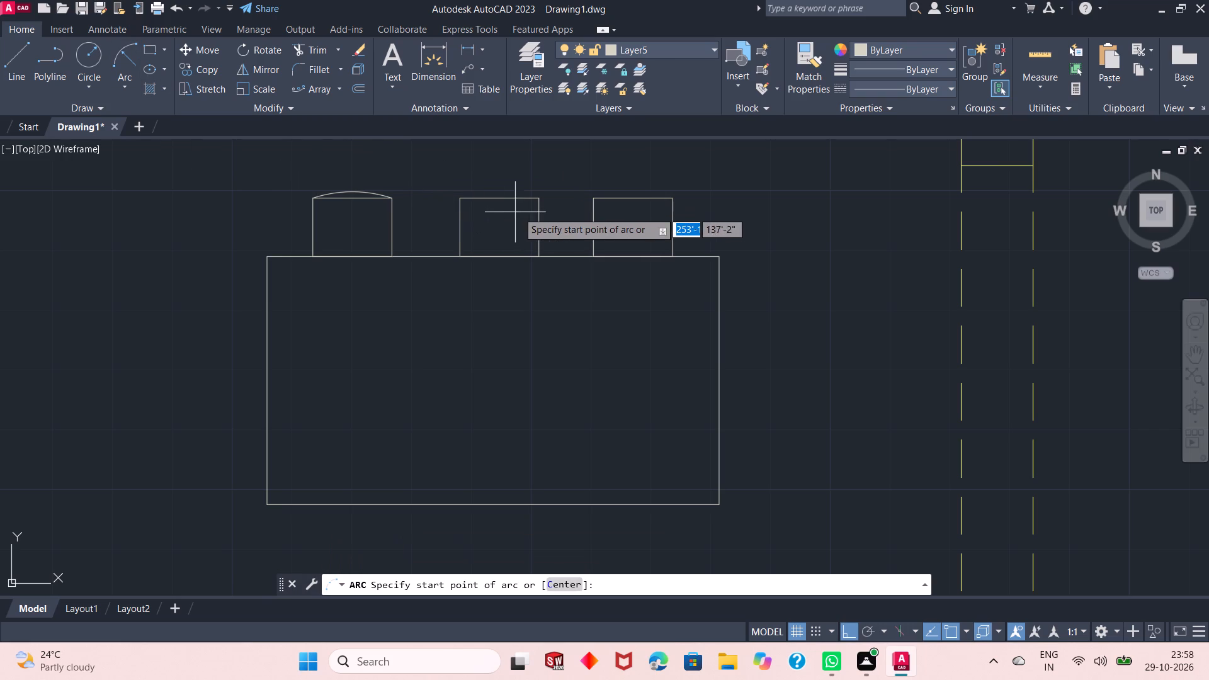
pyautogui.moveTo(542, 198); pyautogui.dragTo(454, 203)
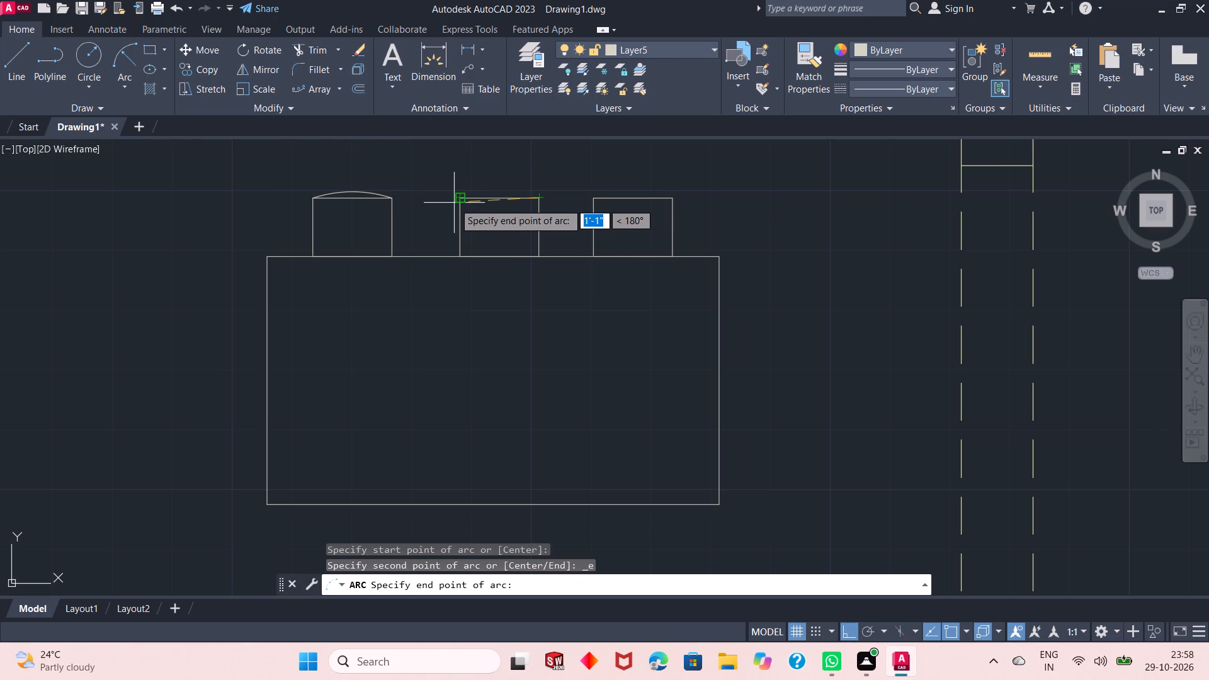
pyautogui.moveTo(454, 203); pyautogui.dragTo(457, 196)
pyautogui.moveTo(457, 196); pyautogui.dragTo(501, 171)
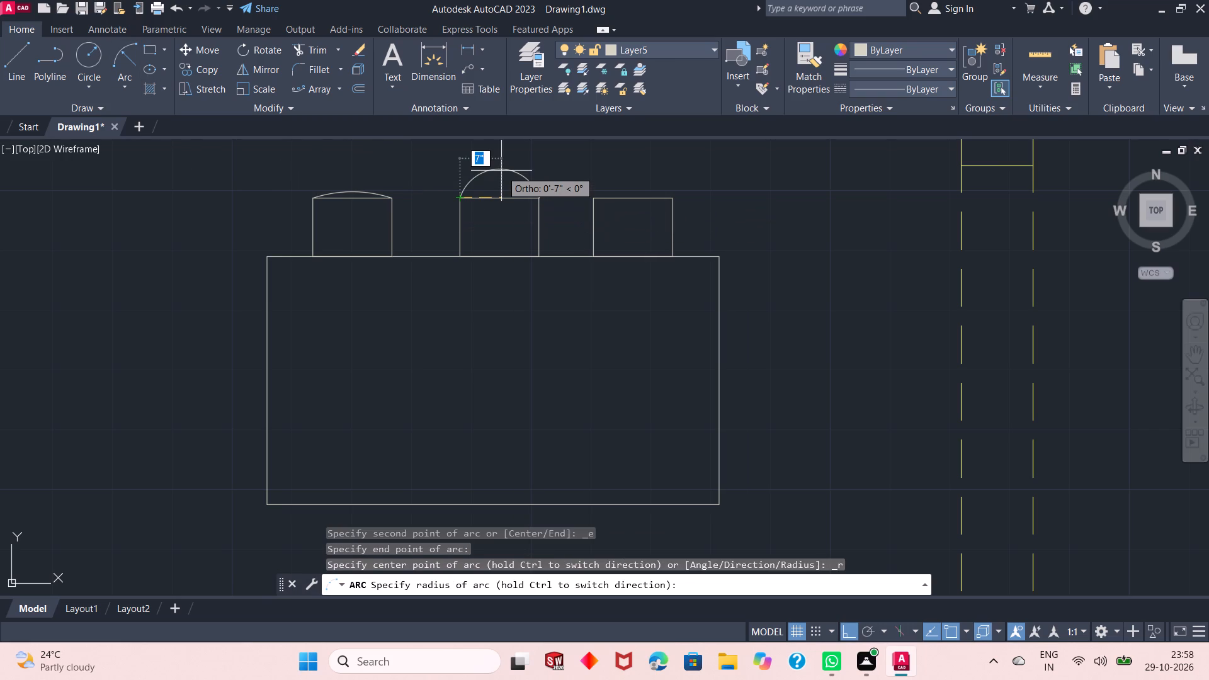
pyautogui.write('41')
pyautogui.press('BackSpace')
pyautogui.press('BackSpace')
pyautogui.press('BackSpace')
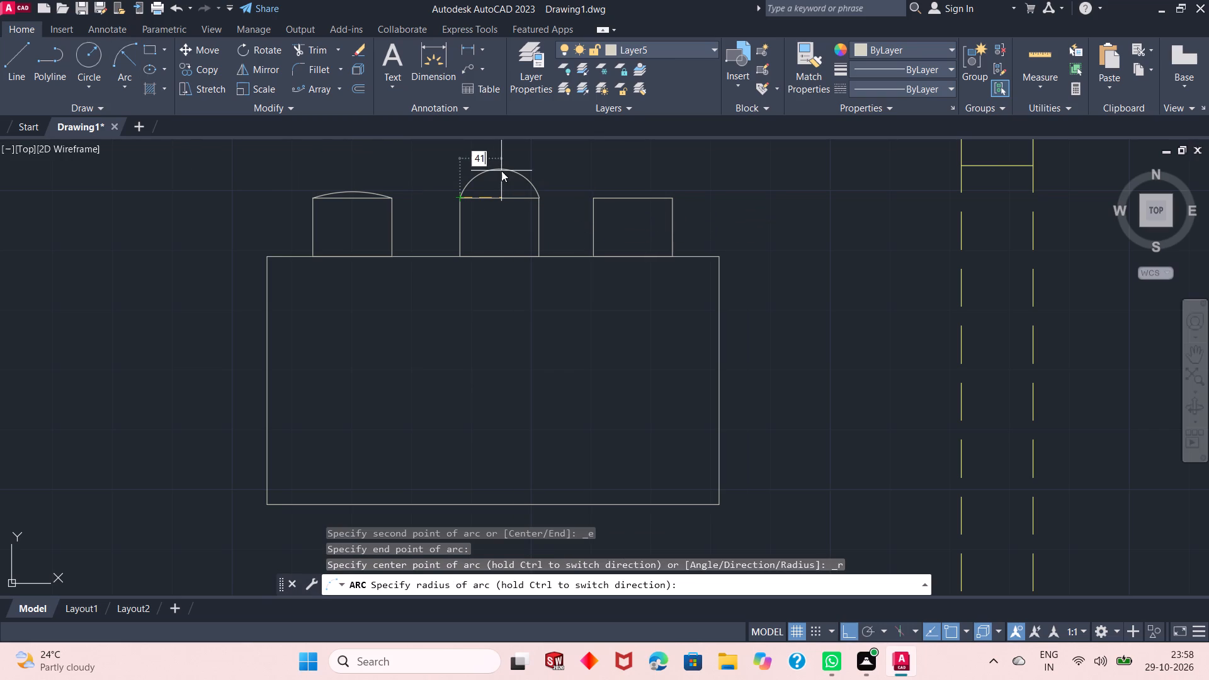
pyautogui.write('1\'+9"')
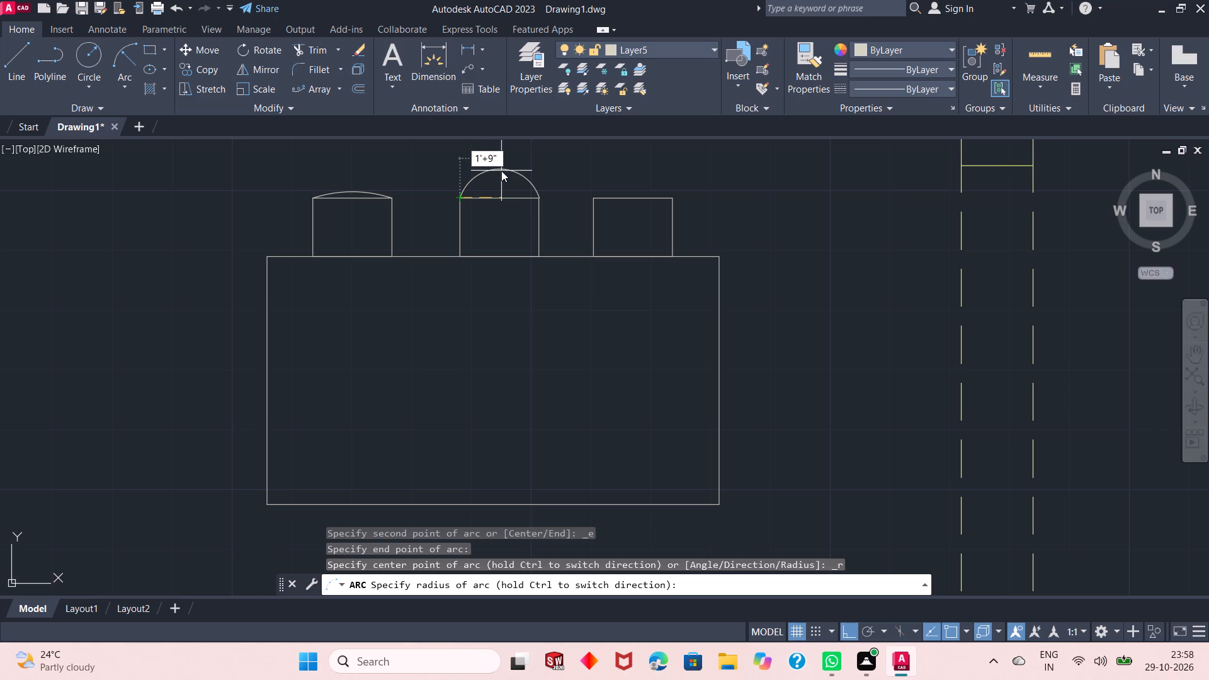
pyautogui.press('BackSpace')
pyautogui.press('BackSpace')
pyautogui.press('BackSpace')
pyautogui.write('9"')
pyautogui.press('Return')
pyautogui.press('space')
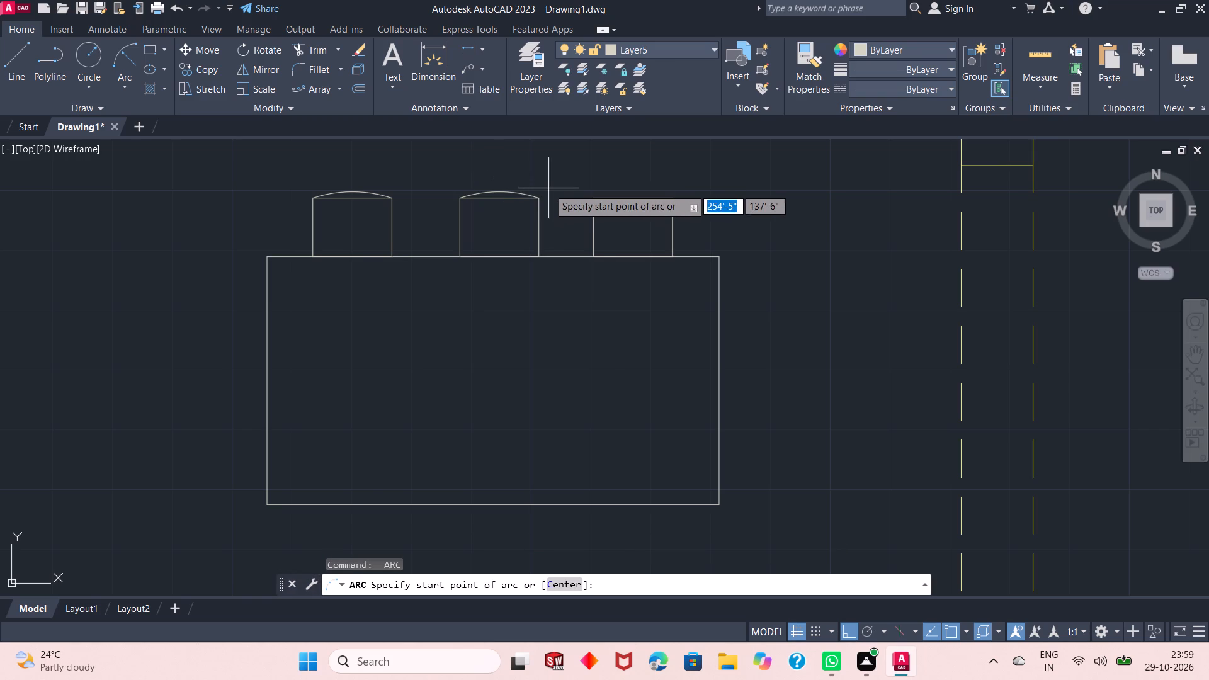
pyautogui.press('Escape')
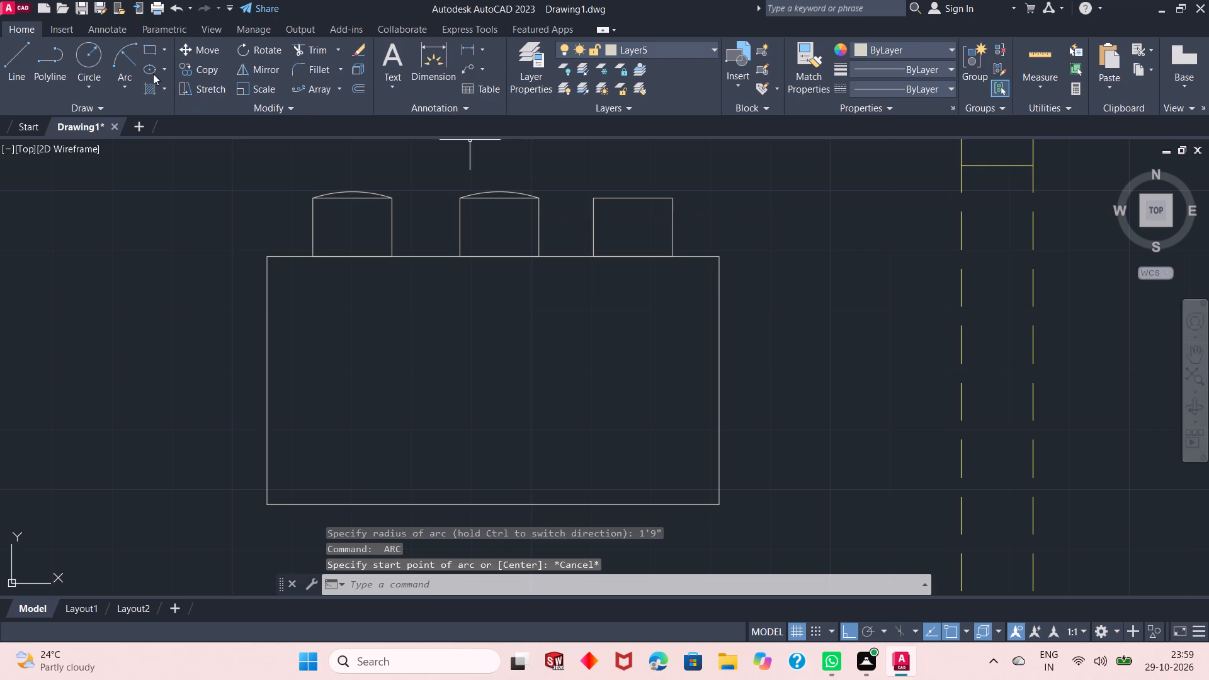
# Draw a backrest arc of radius 1'9" across the north edge of the easternmost chair, bulging north.
pyautogui.click(128, 57)
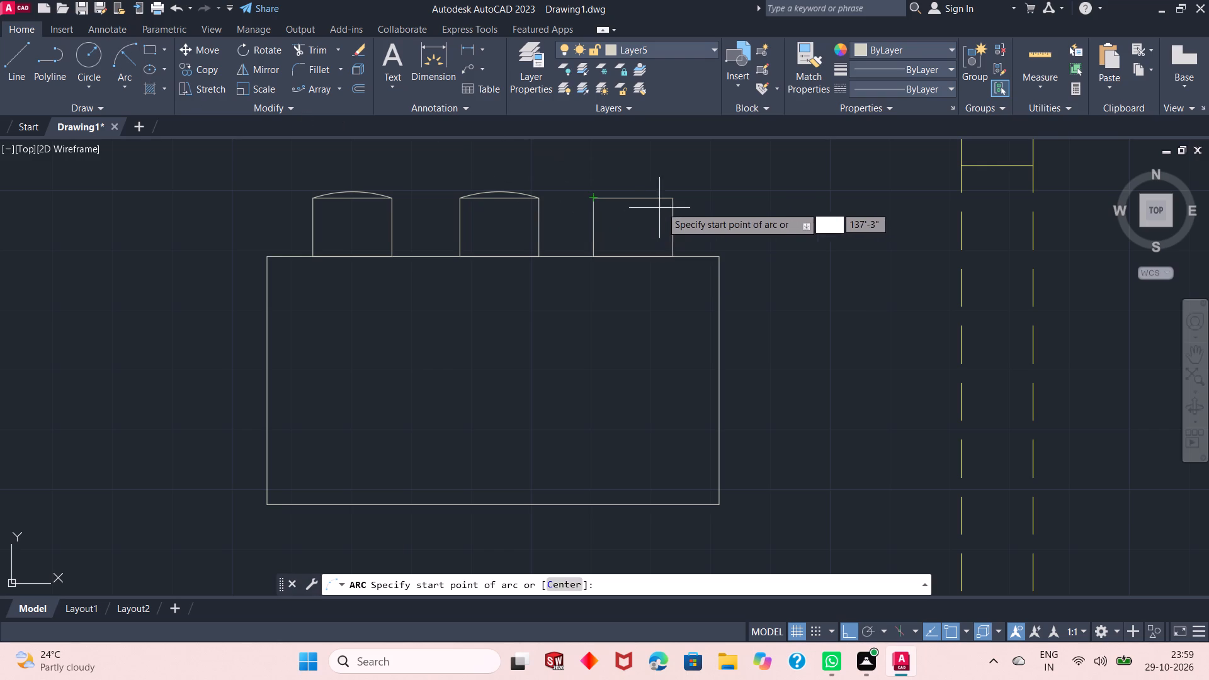
pyautogui.moveTo(669, 200); pyautogui.dragTo(594, 198)
pyautogui.moveTo(594, 198); pyautogui.dragTo(722, 164)
pyautogui.write('1\'9"')
pyautogui.press('Return')
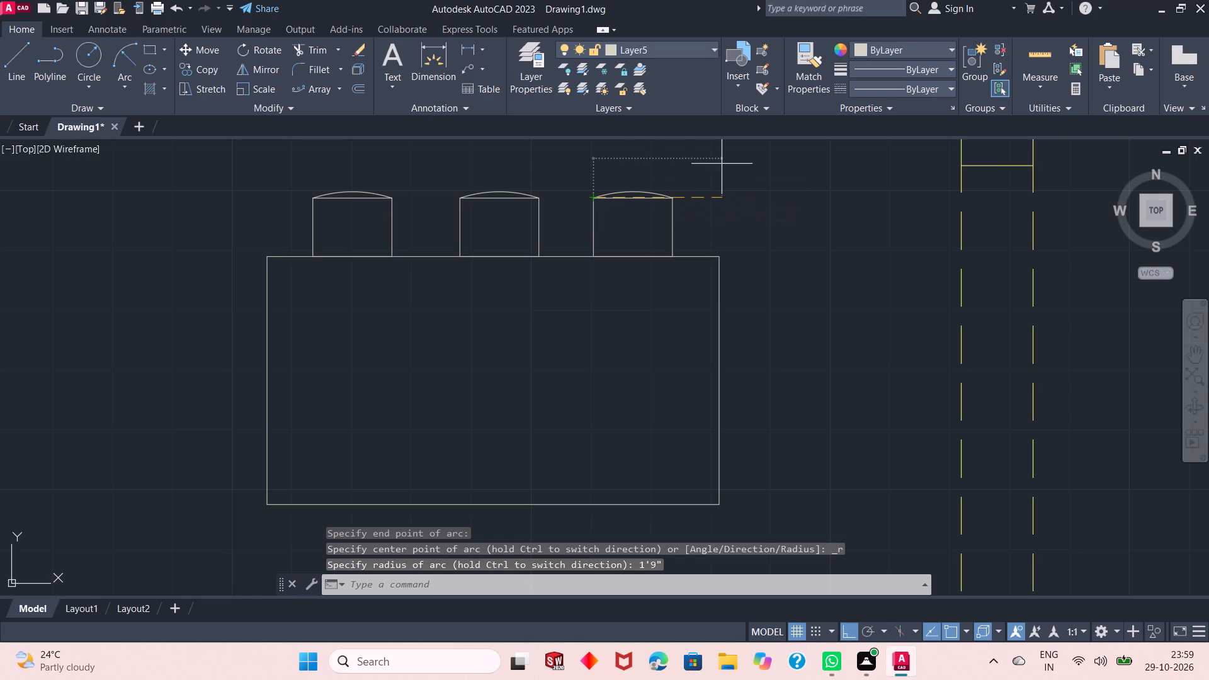
# Mirror the three north chairs with their arcs about the table's horizontal centreline to its south side, keeping the originals.
pyautogui.click(722, 166)
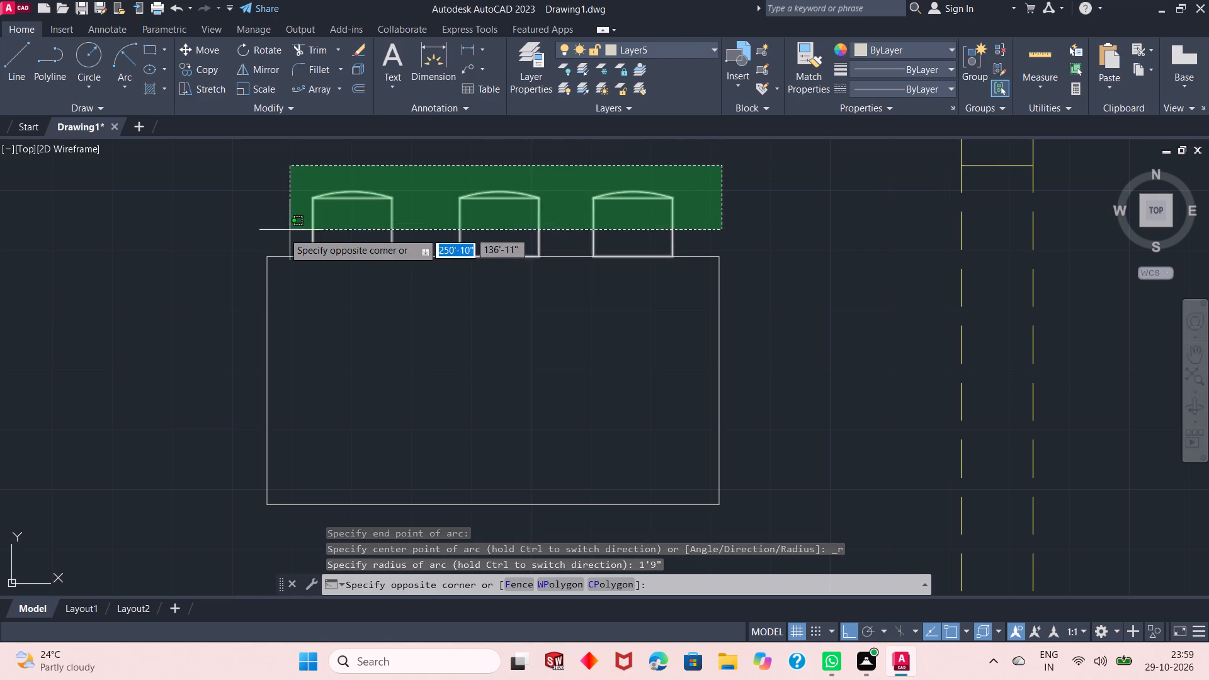
pyautogui.click(256, 244)
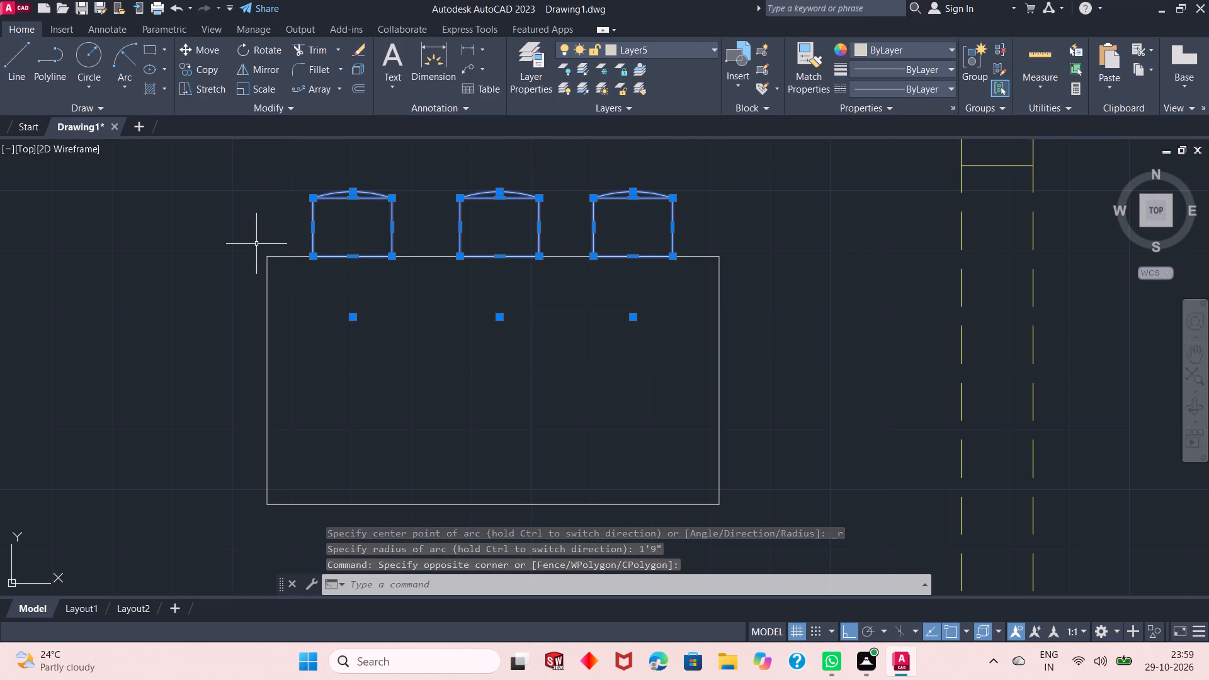
pyautogui.press('m')
pyautogui.press('i')
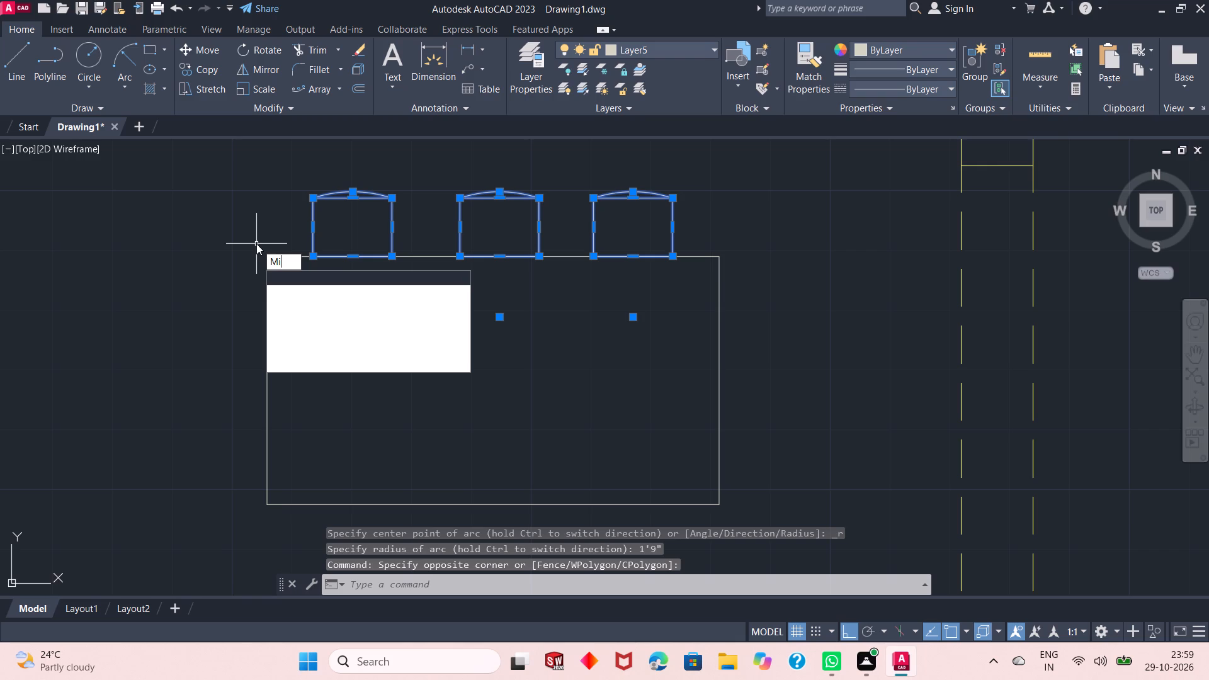
pyautogui.press('Return')
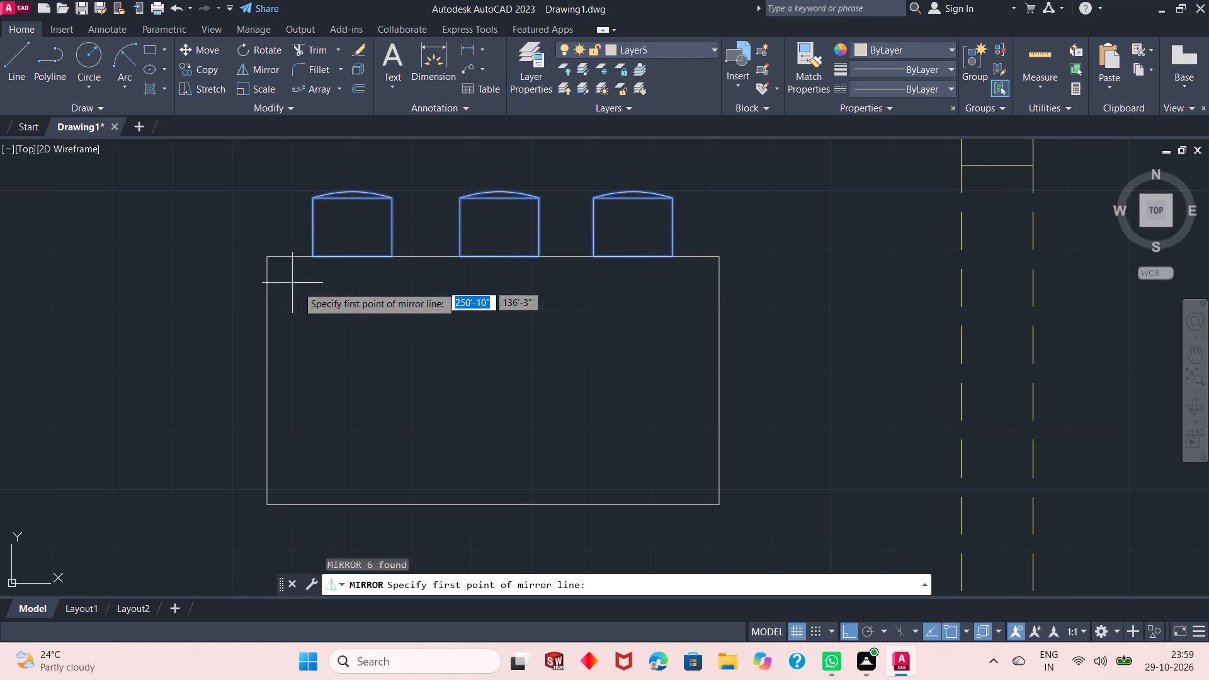
pyautogui.moveTo(268, 385); pyautogui.dragTo(493, 388)
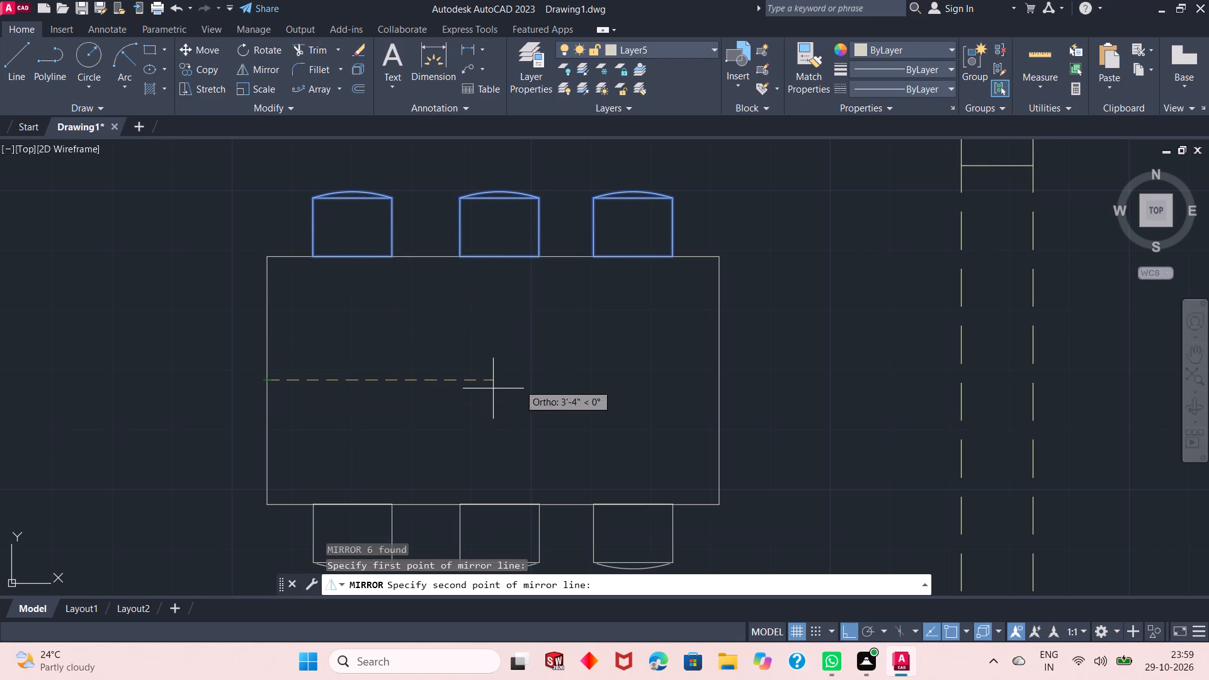
pyautogui.click(718, 385)
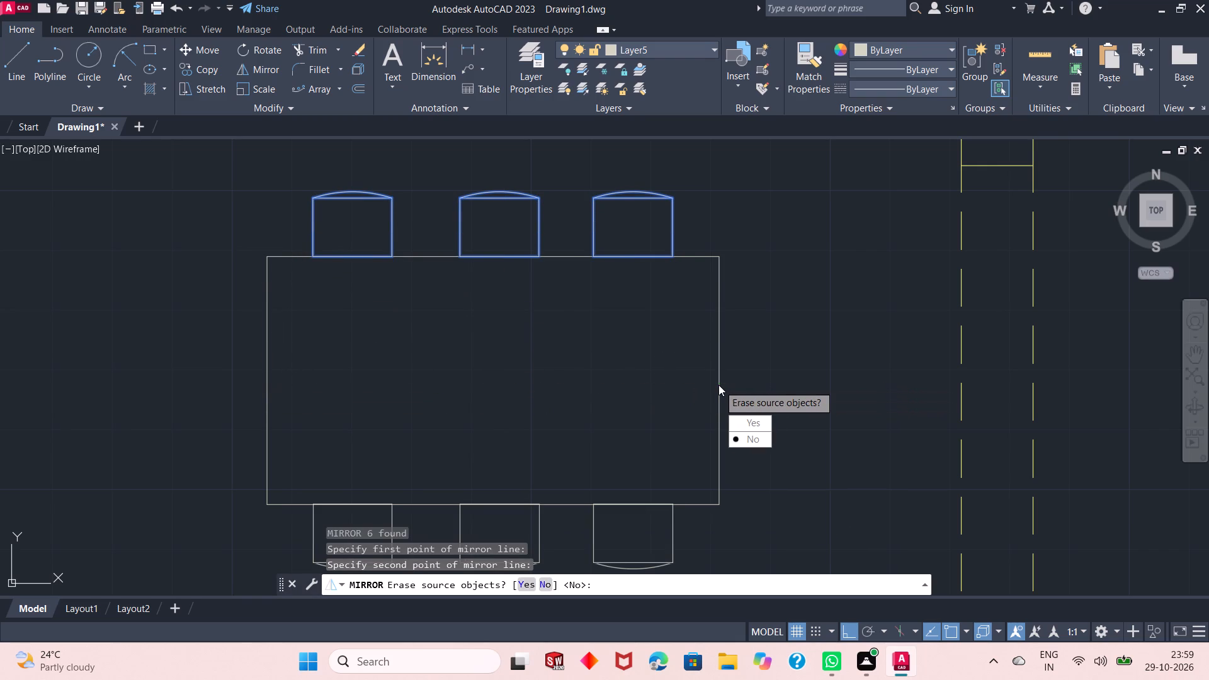
pyautogui.press('Return')
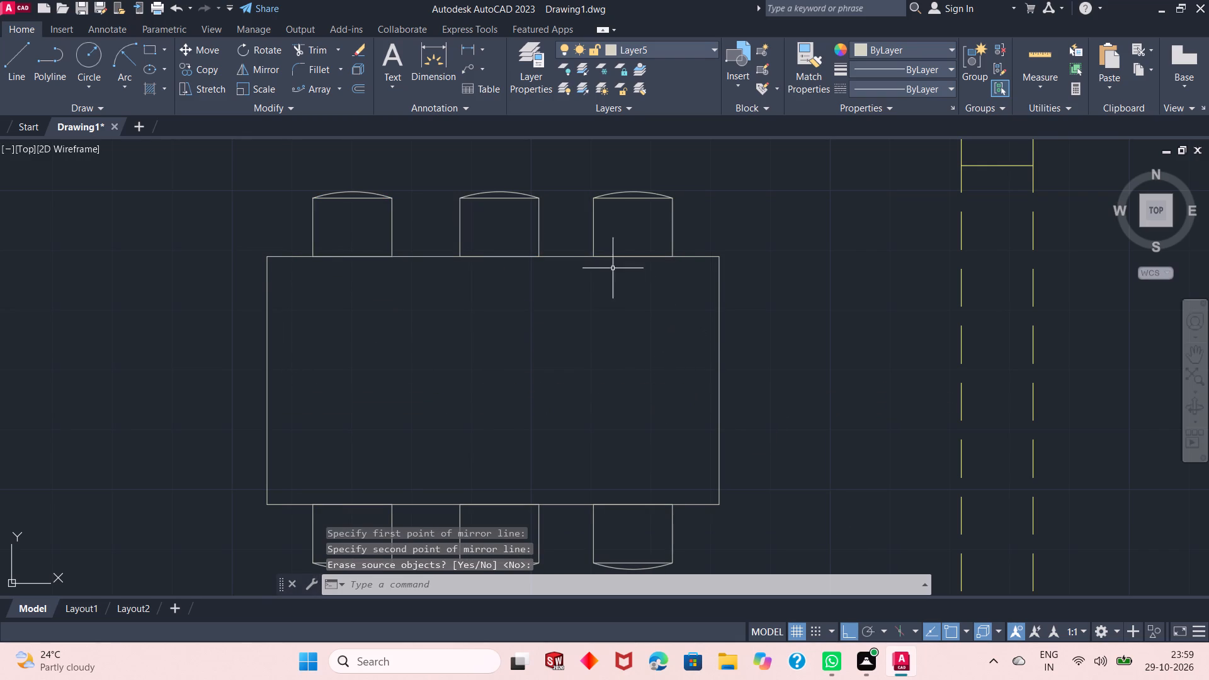
# Copy the northwest chair with its arc into the open space west of the table, near mid-height, with Ortho off.
pyautogui.click(409, 152)
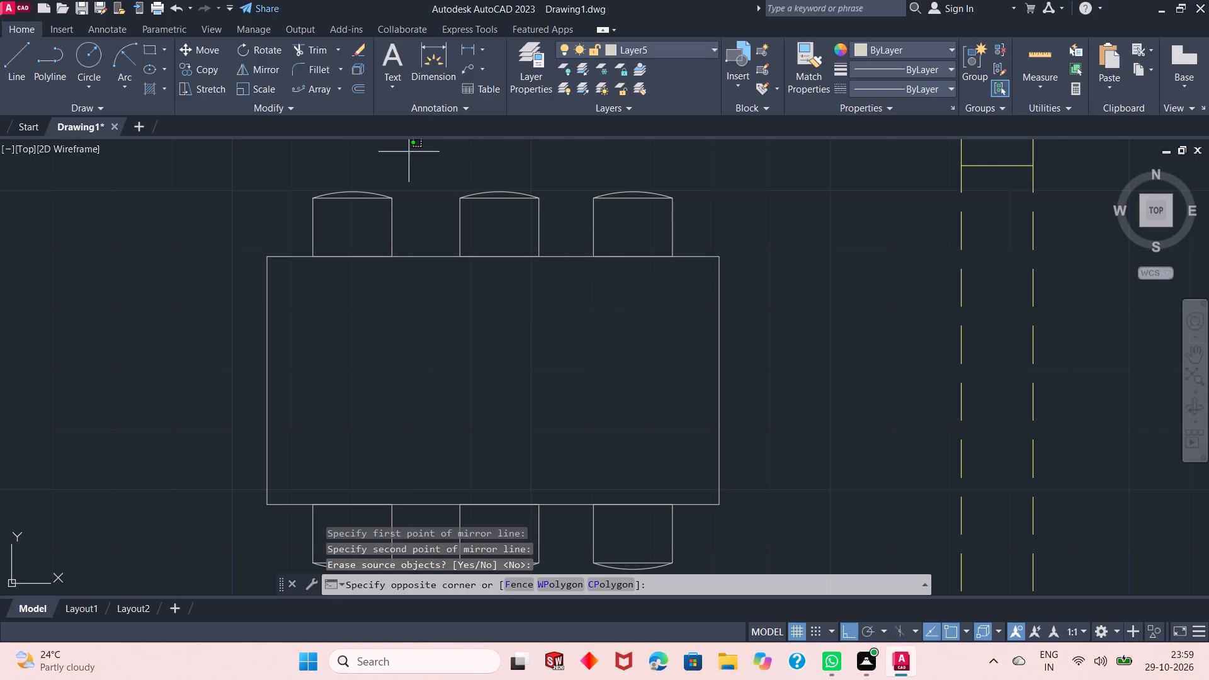
pyautogui.click(256, 231)
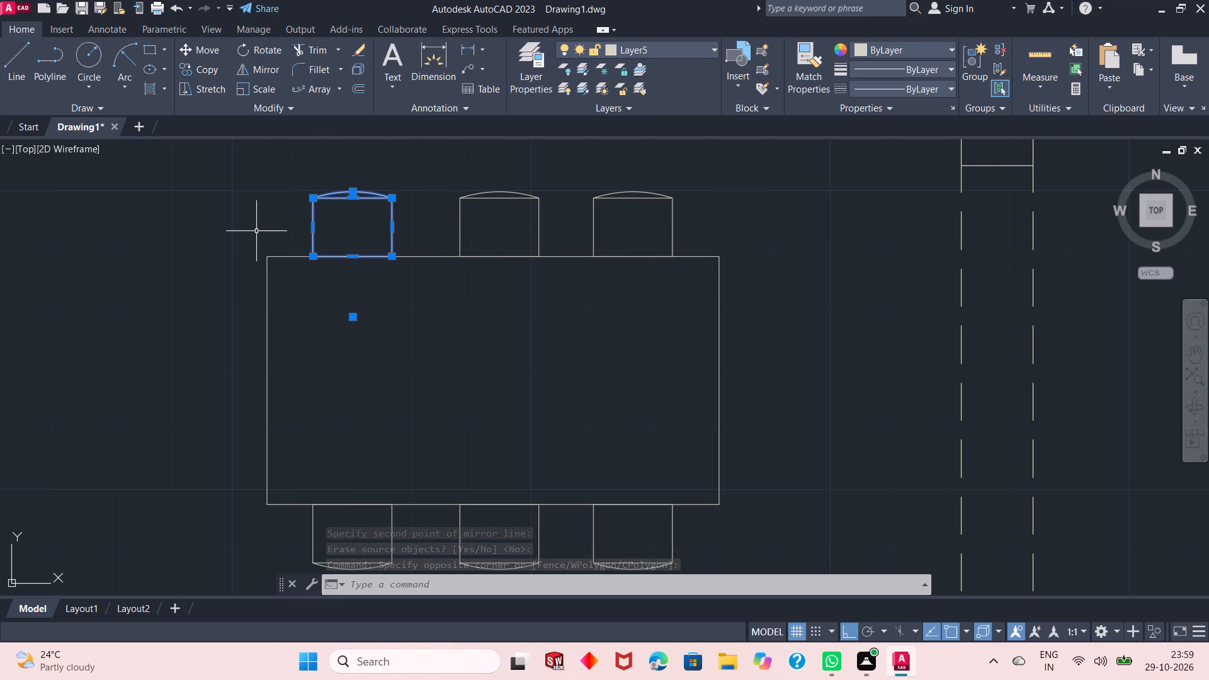
pyautogui.write('co')
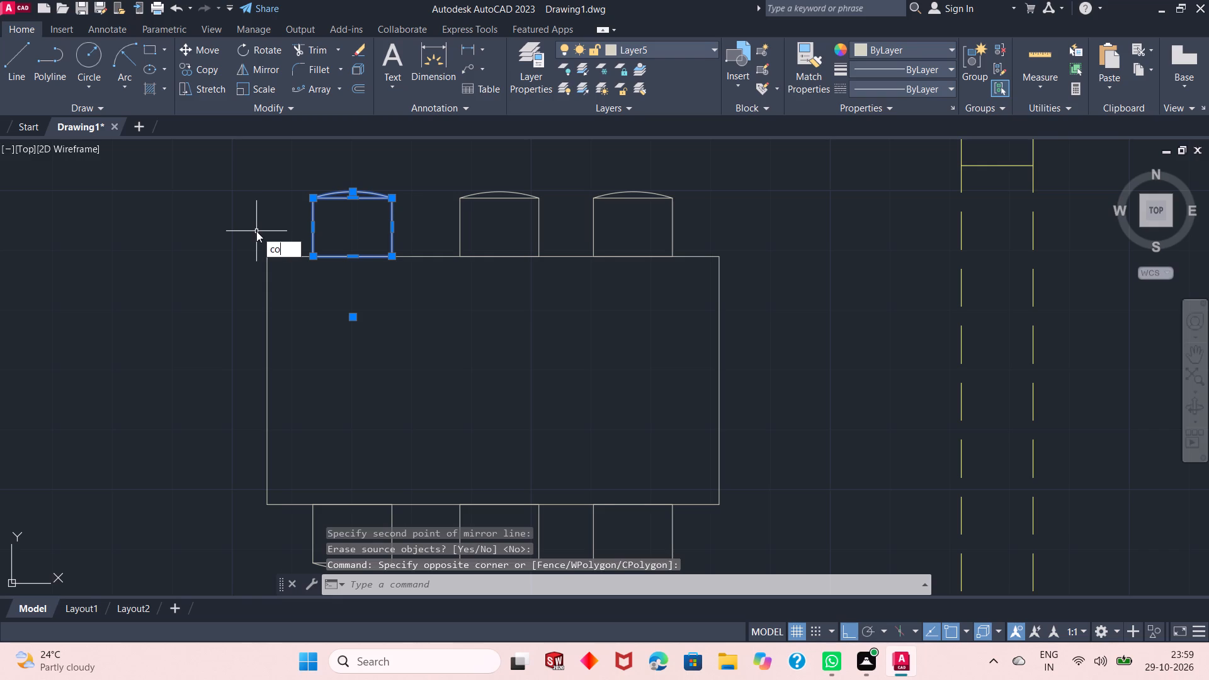
pyautogui.press('space')
pyautogui.moveTo(309, 229); pyautogui.dragTo(240, 249)
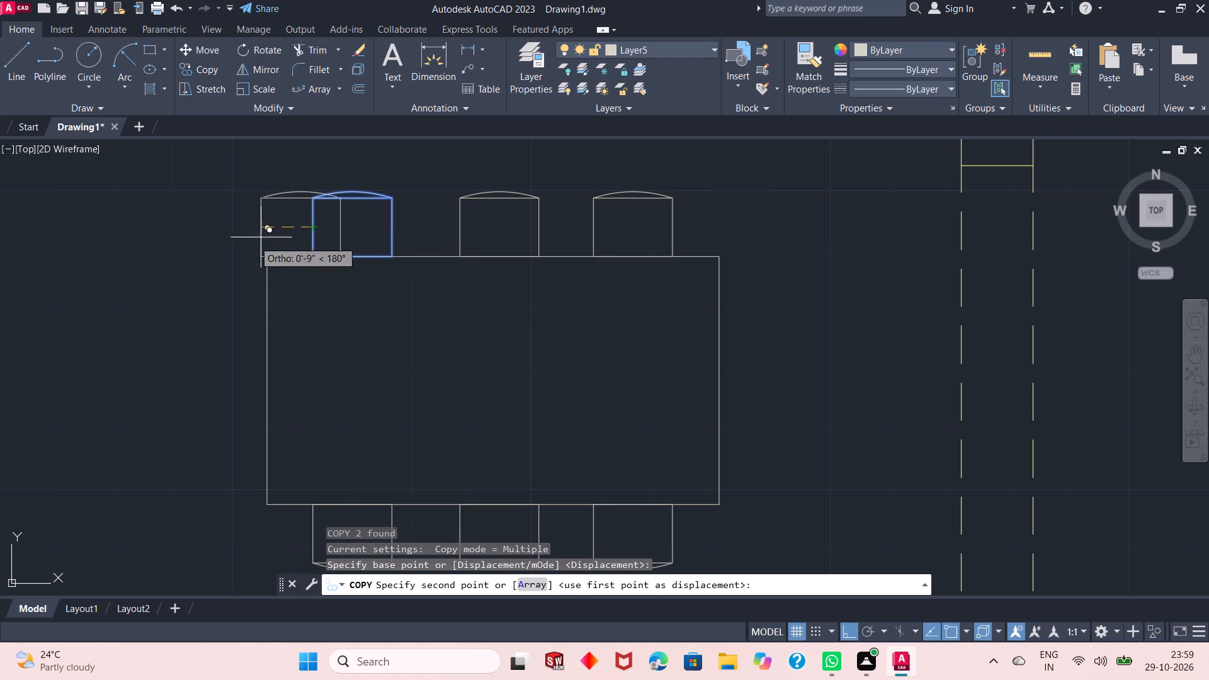
pyautogui.moveTo(240, 249); pyautogui.dragTo(126, 377)
pyautogui.press('F8')
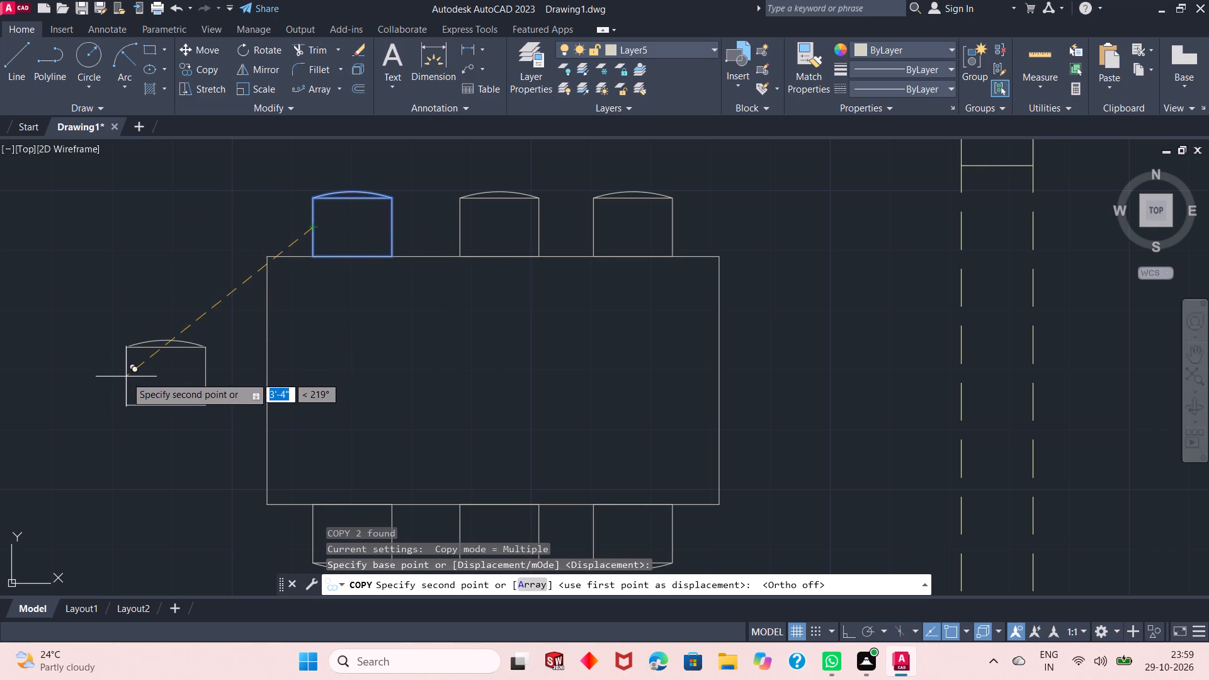
pyautogui.moveTo(126, 377); pyautogui.dragTo(71, 375)
pyautogui.click(71, 375)
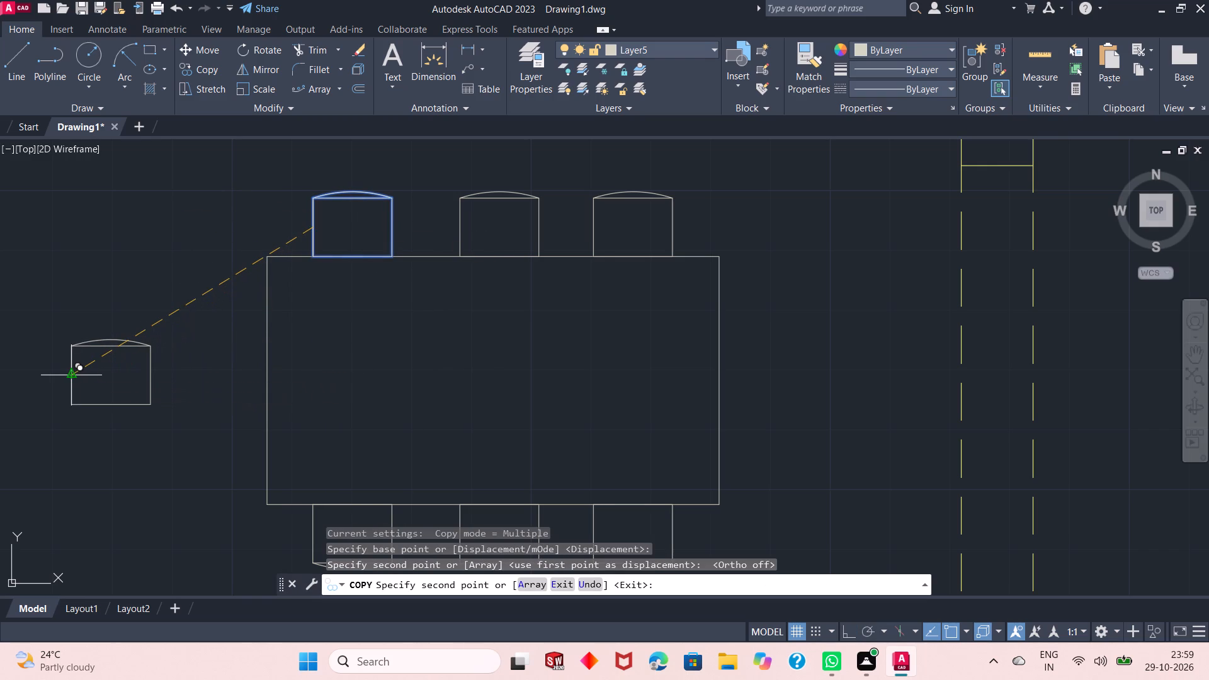
pyautogui.press('Escape')
pyautogui.keyDown('ctrl'); pyautogui.scroll(-1, 285, 327); pyautogui.keyUp('ctrl')
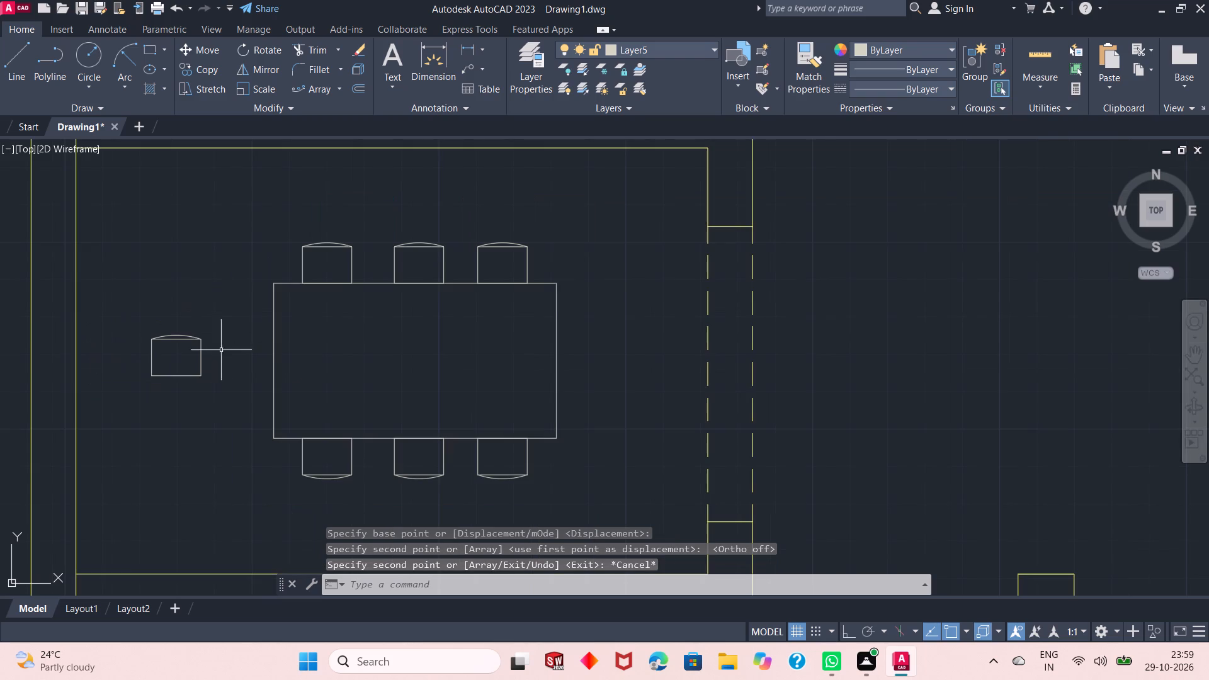
pyautogui.keyDown('ctrl'); pyautogui.scroll(3, 215, 341); pyautogui.keyUp('ctrl')
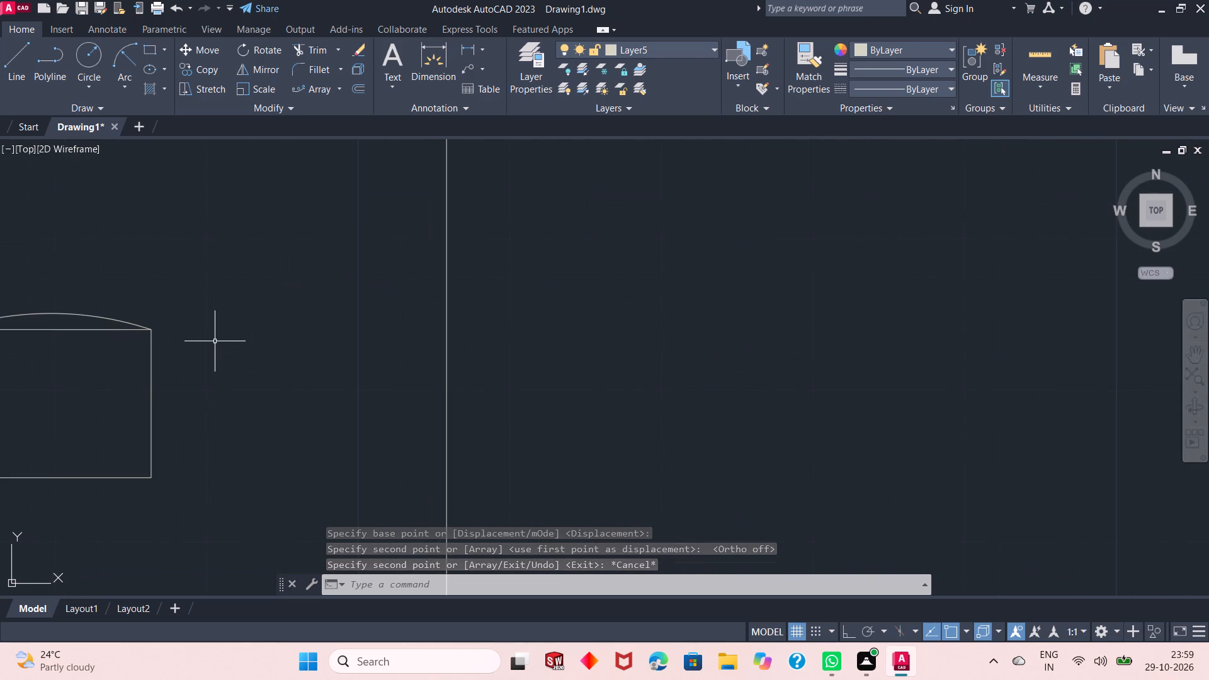
# Rotate the copied chair and its arc west of the table 90° counterclockwise about its northeast corner, so the backrest faces west.
pyautogui.keyDown('ctrl'); pyautogui.scroll(-1, 215, 341); pyautogui.keyUp('ctrl')
pyautogui.moveTo(183, 309); pyautogui.dragTo(213, 358)
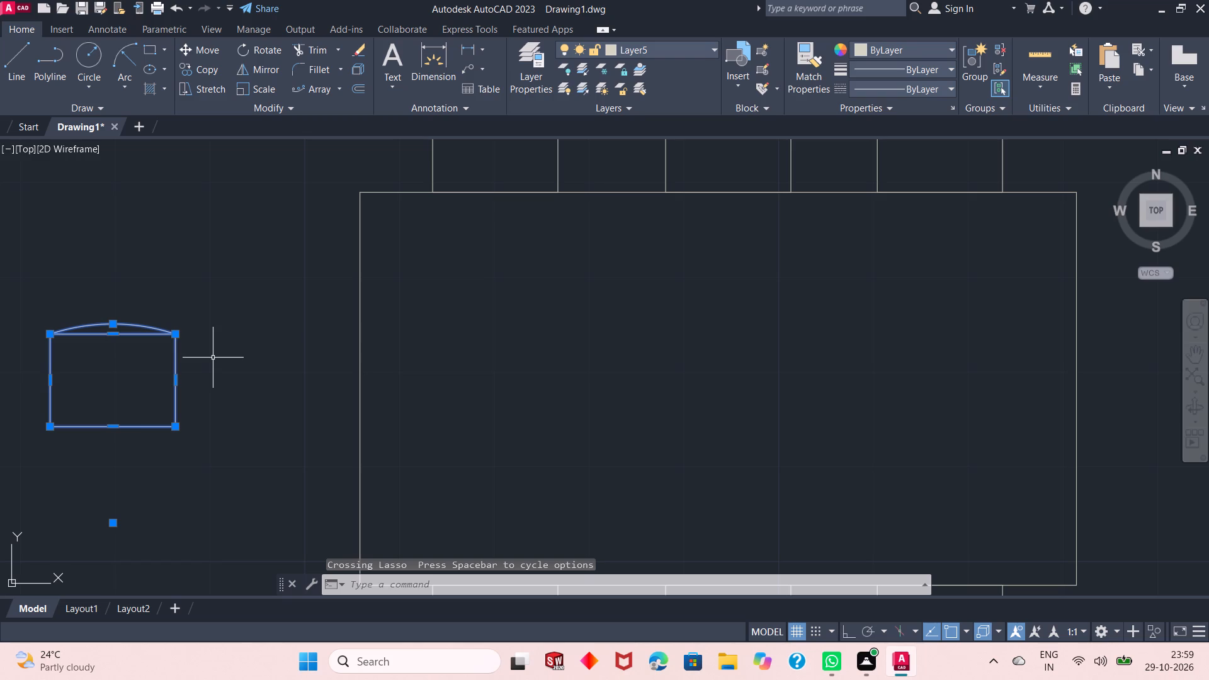
pyautogui.write('ro')
pyautogui.press('space')
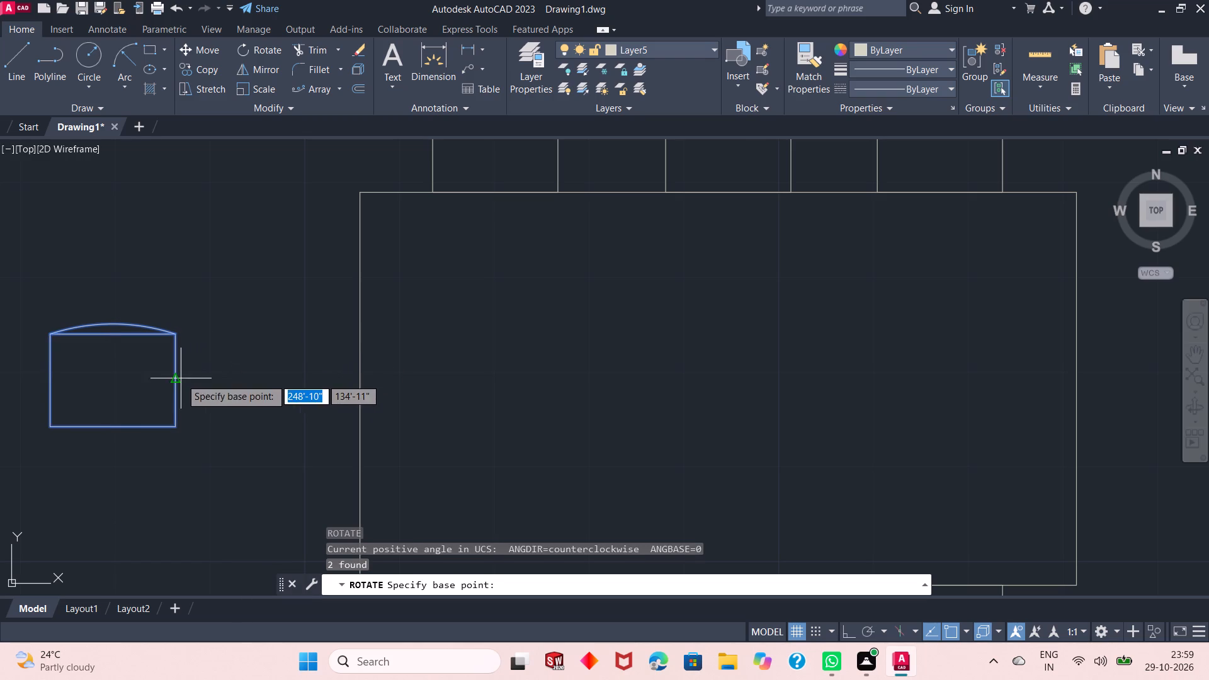
pyautogui.moveTo(181, 378); pyautogui.dragTo(179, 332)
pyautogui.click(179, 332)
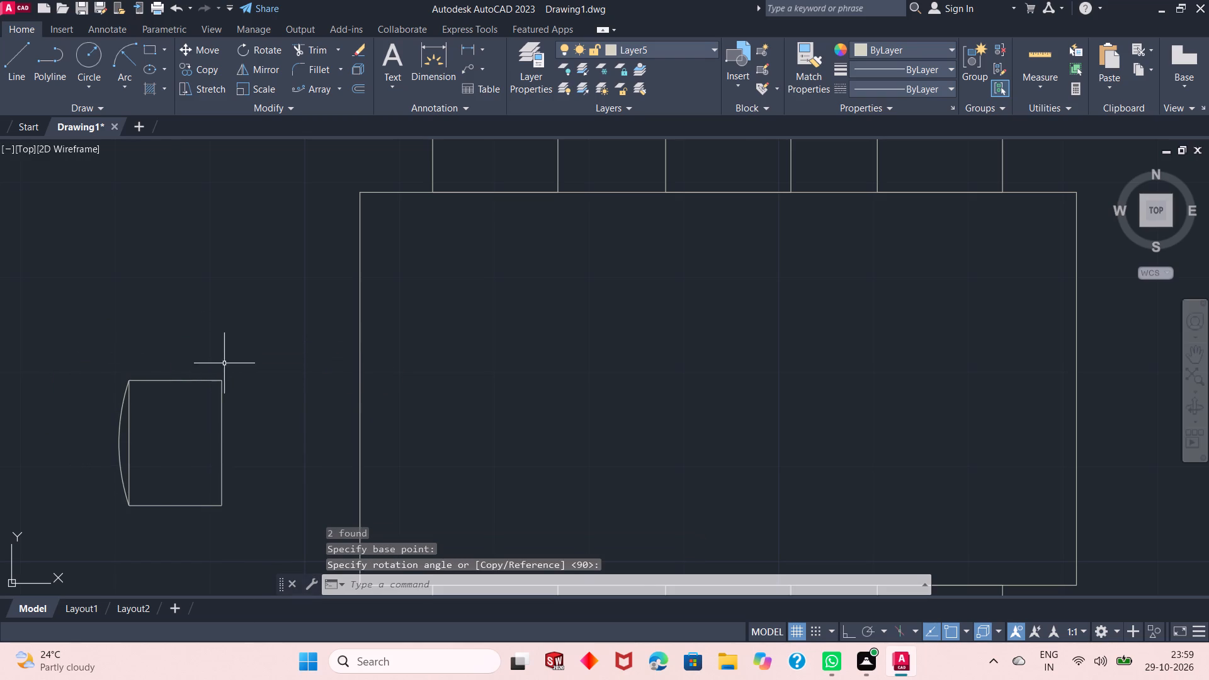
# Move the rotated chair by its east edge's midpoint onto the midpoint of the table's west edge.
pyautogui.moveTo(225, 363); pyautogui.dragTo(246, 456)
pyautogui.write('m')
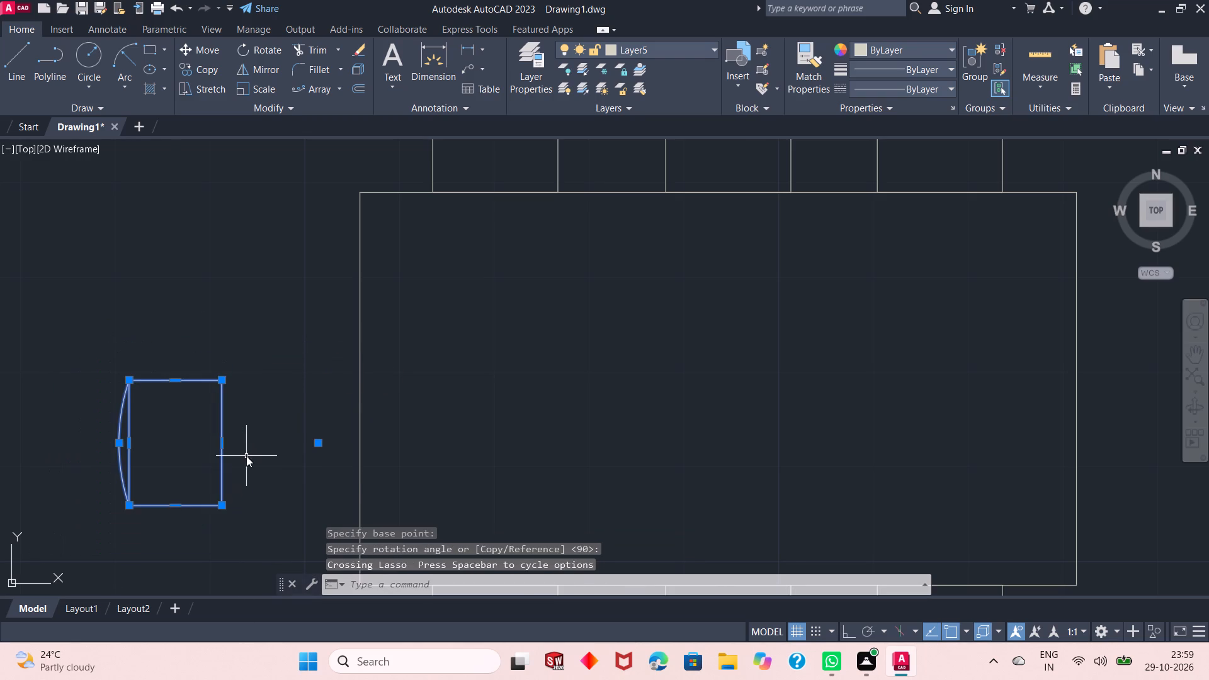
pyautogui.press('space')
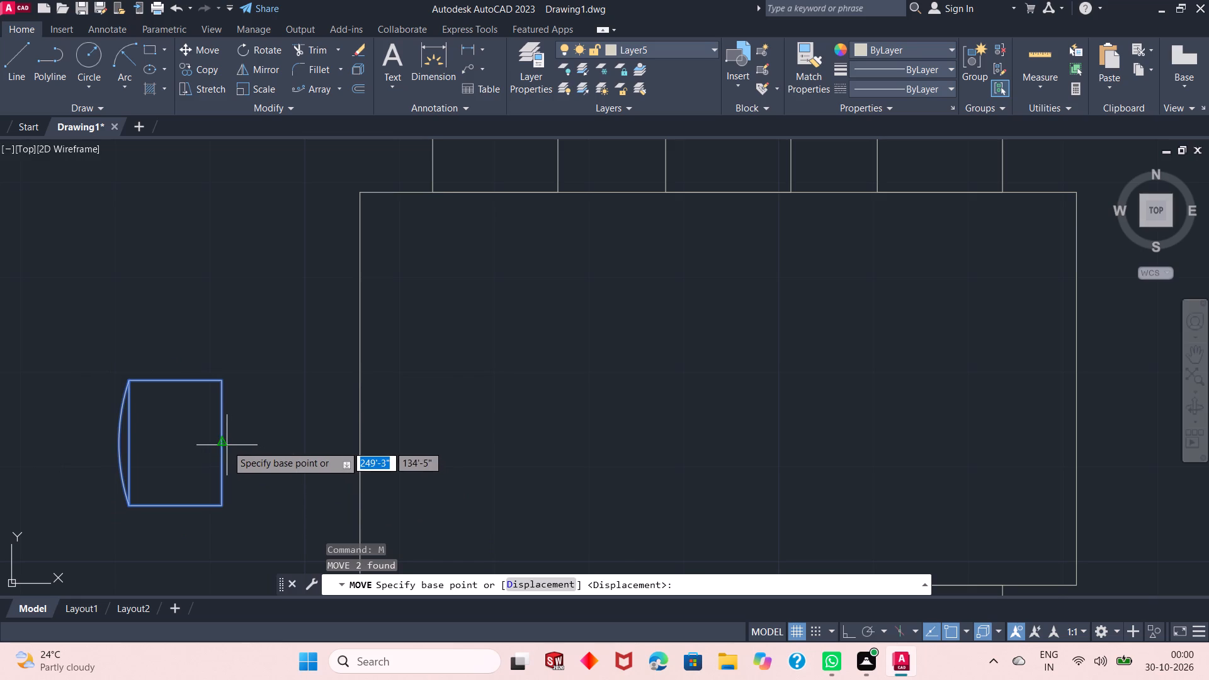
pyautogui.doubleClick(227, 445)
pyautogui.keyDown('ctrl'); pyautogui.scroll(-1, 267, 322); pyautogui.keyUp('ctrl')
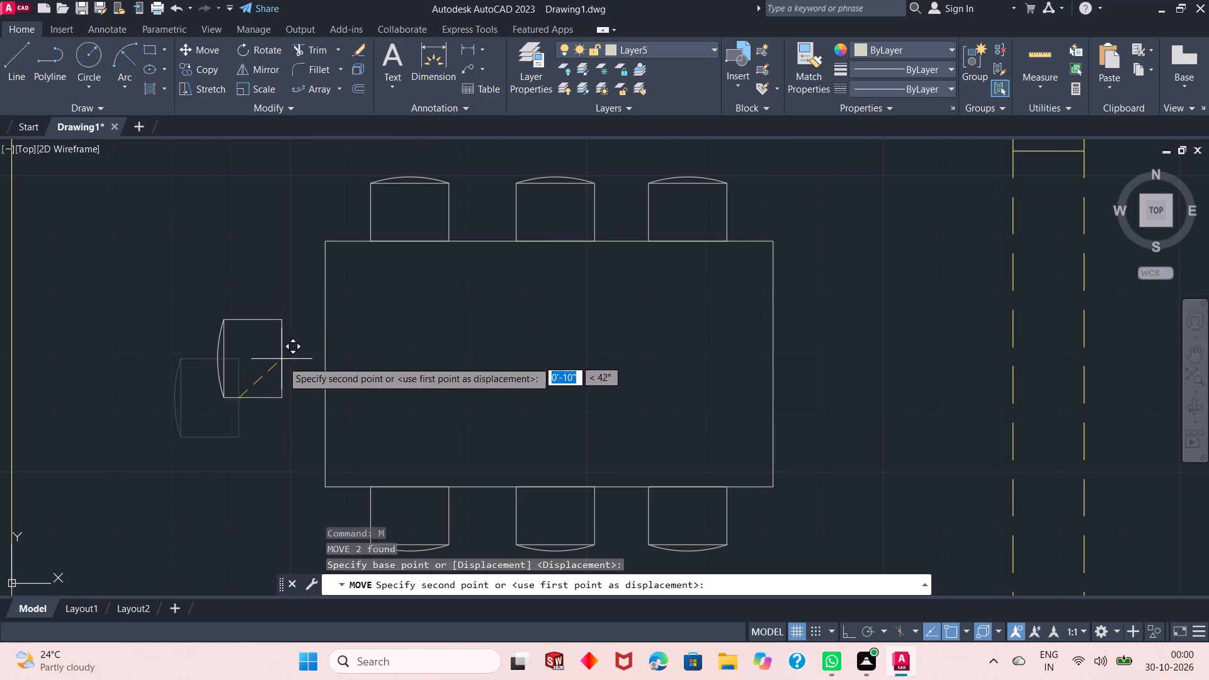
pyautogui.click(323, 365)
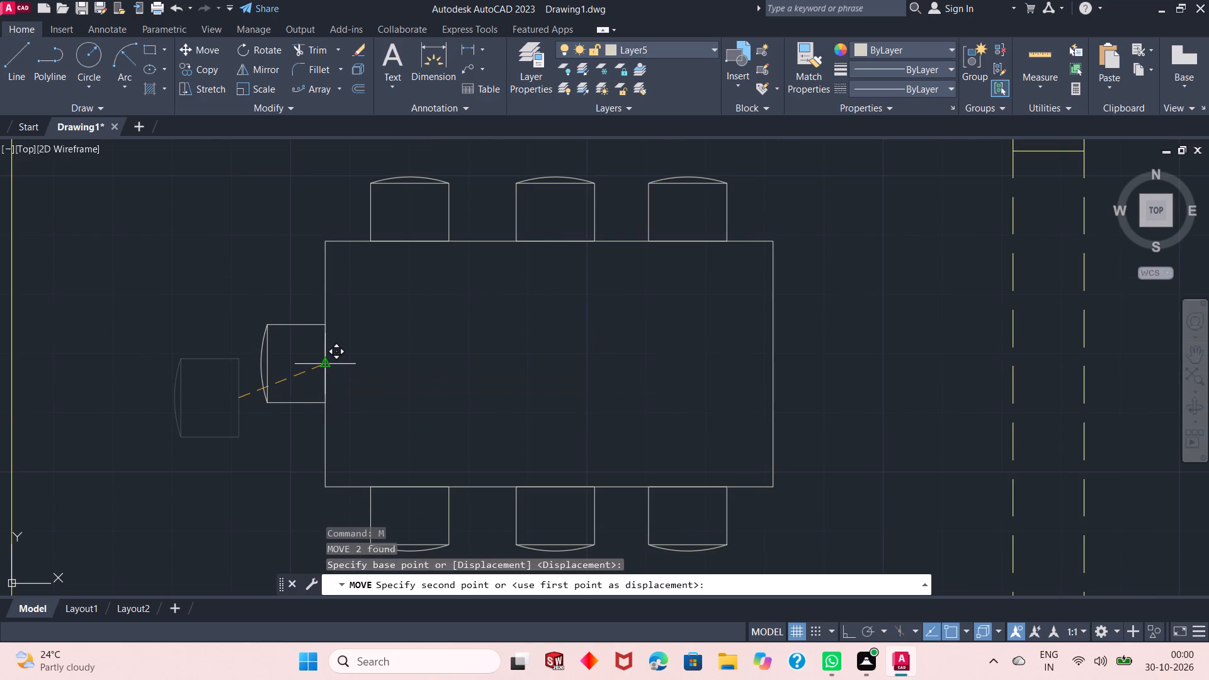
pyautogui.press('Escape')
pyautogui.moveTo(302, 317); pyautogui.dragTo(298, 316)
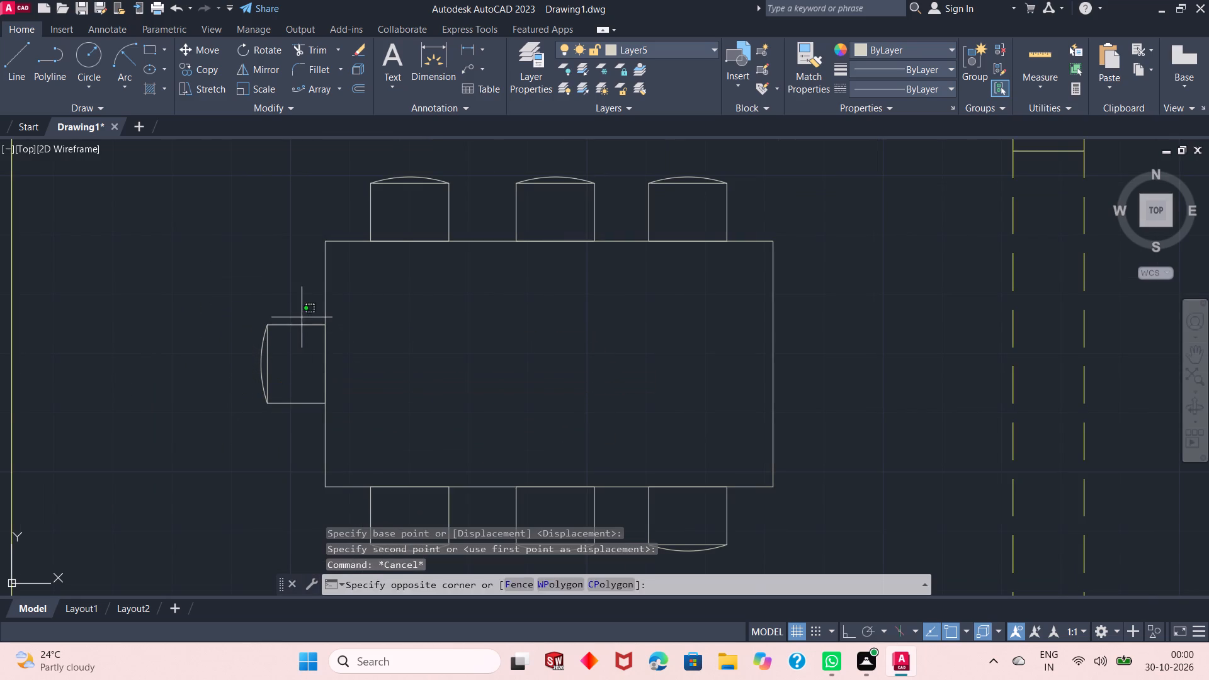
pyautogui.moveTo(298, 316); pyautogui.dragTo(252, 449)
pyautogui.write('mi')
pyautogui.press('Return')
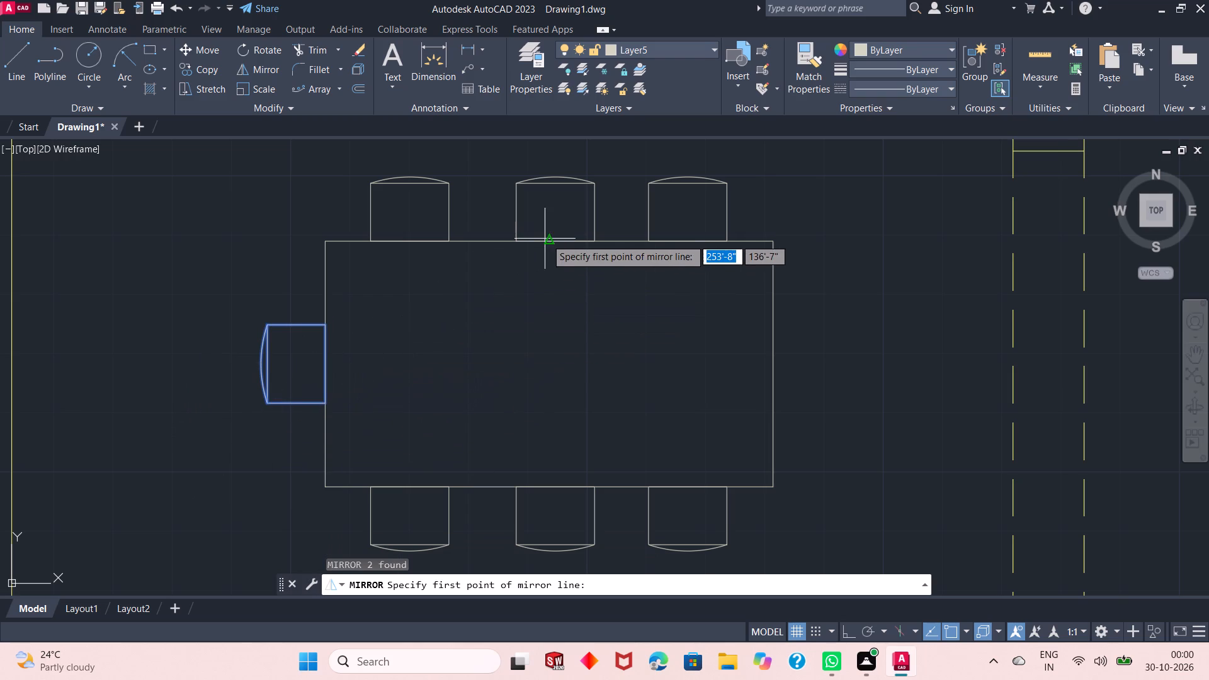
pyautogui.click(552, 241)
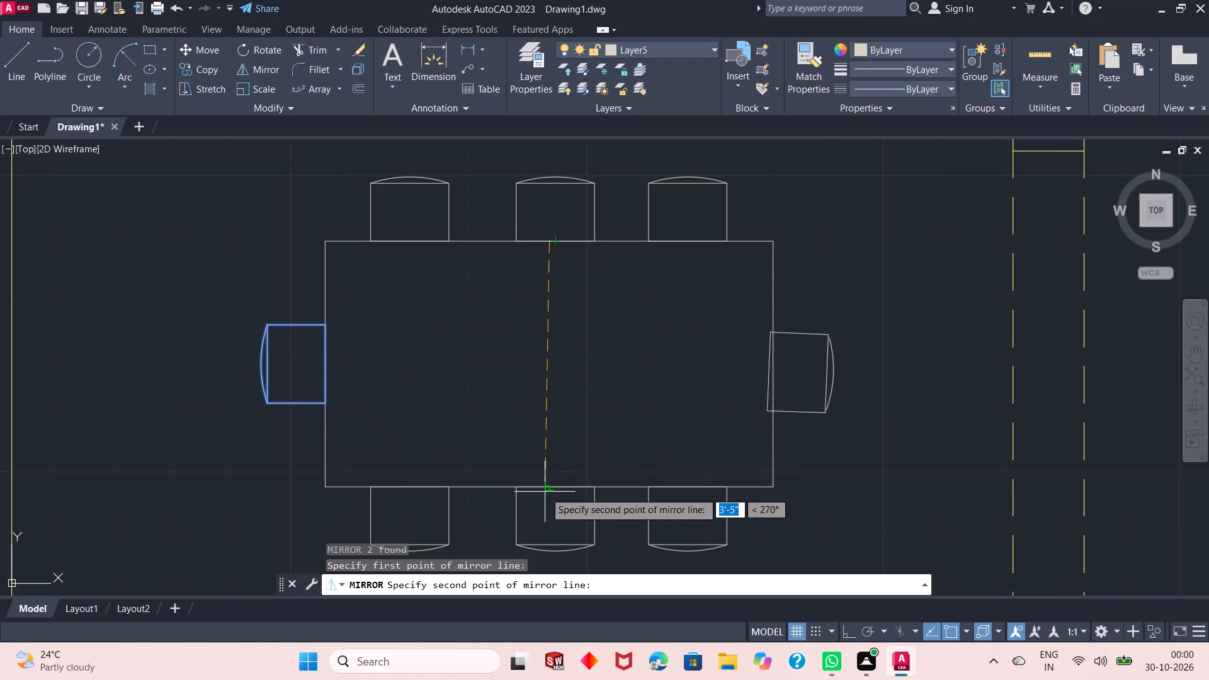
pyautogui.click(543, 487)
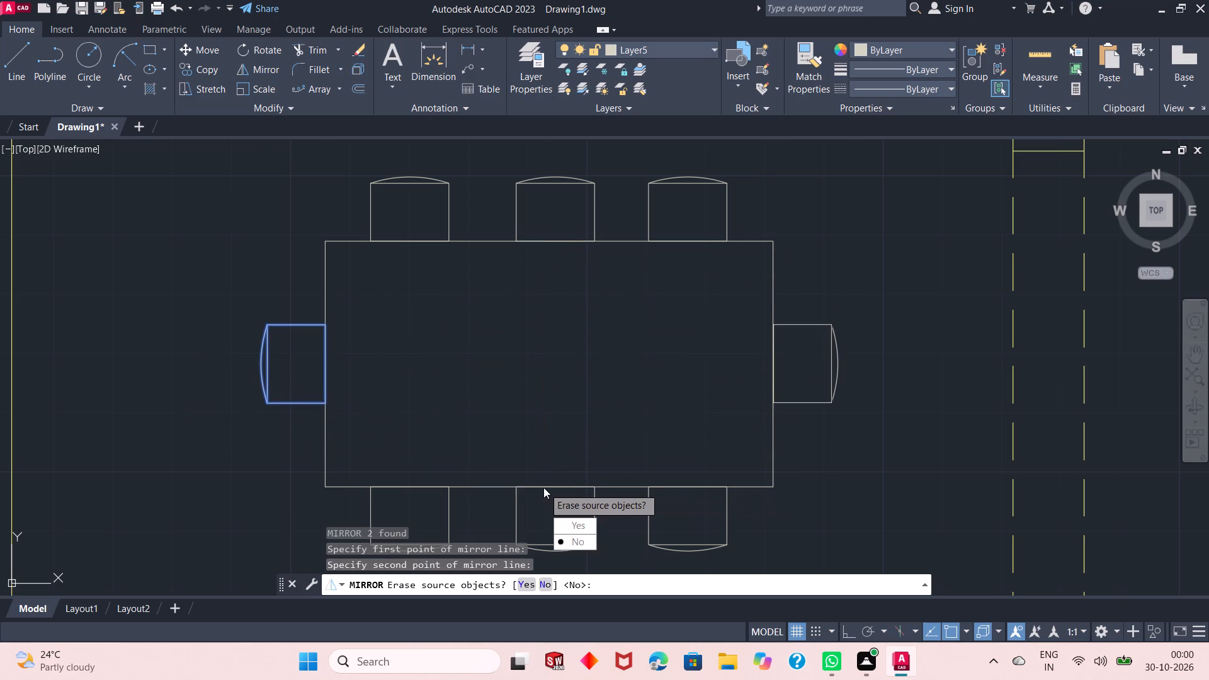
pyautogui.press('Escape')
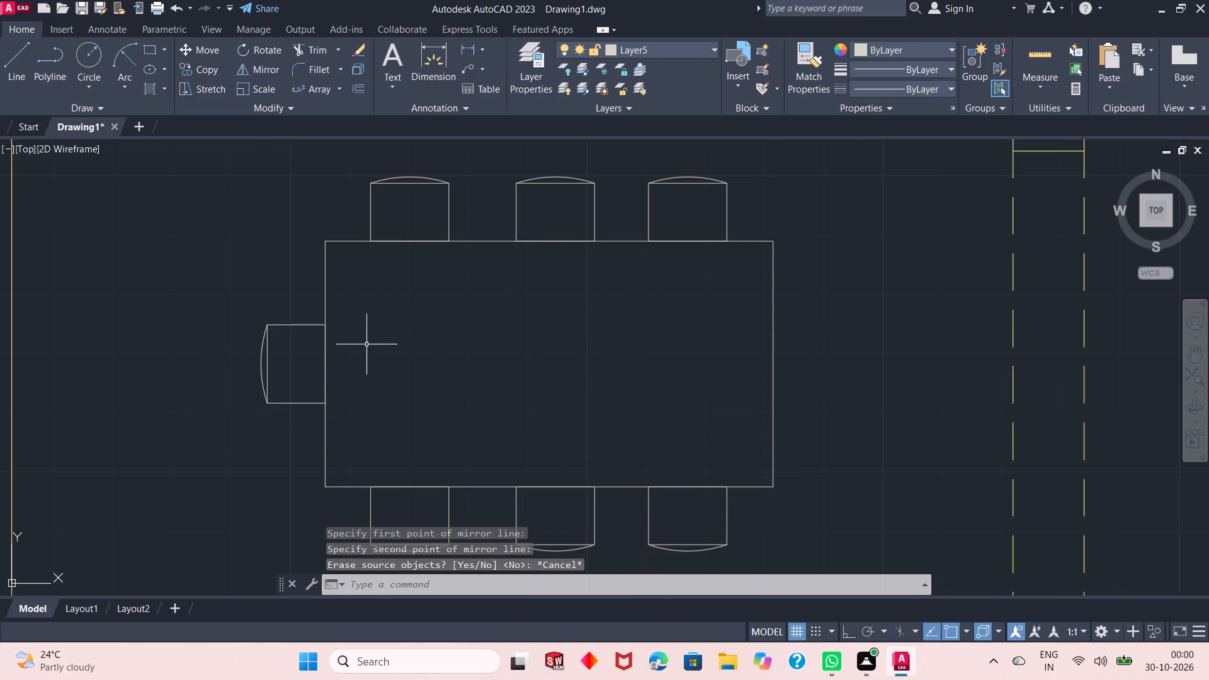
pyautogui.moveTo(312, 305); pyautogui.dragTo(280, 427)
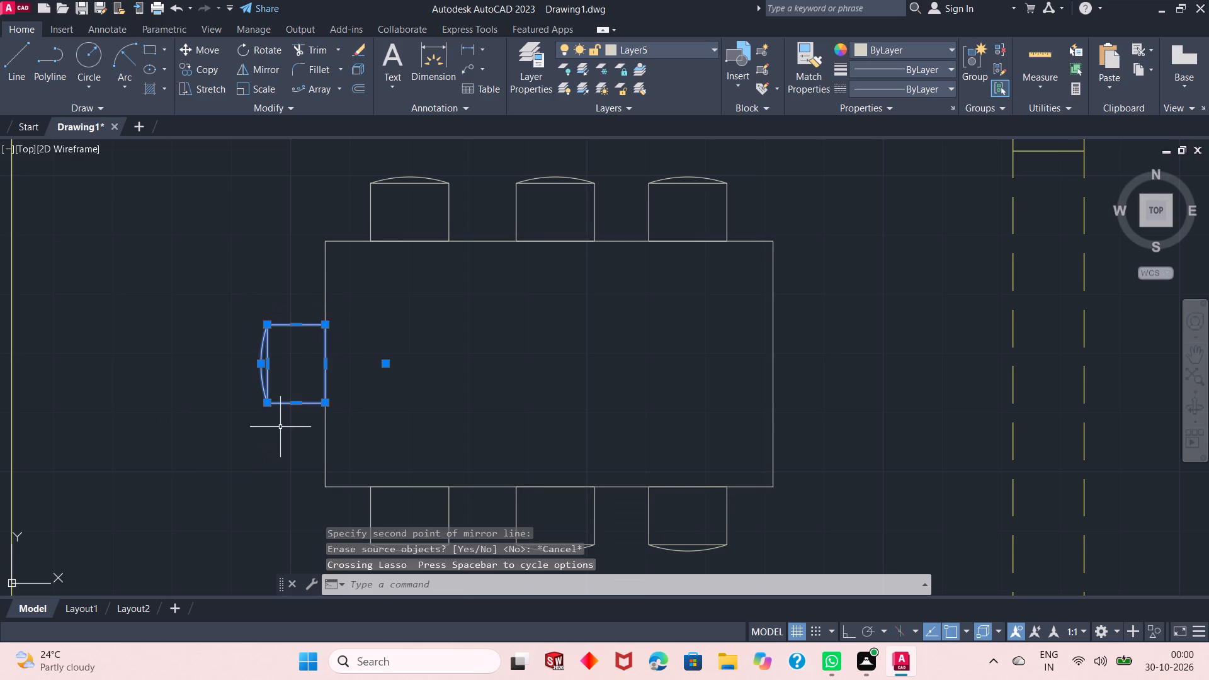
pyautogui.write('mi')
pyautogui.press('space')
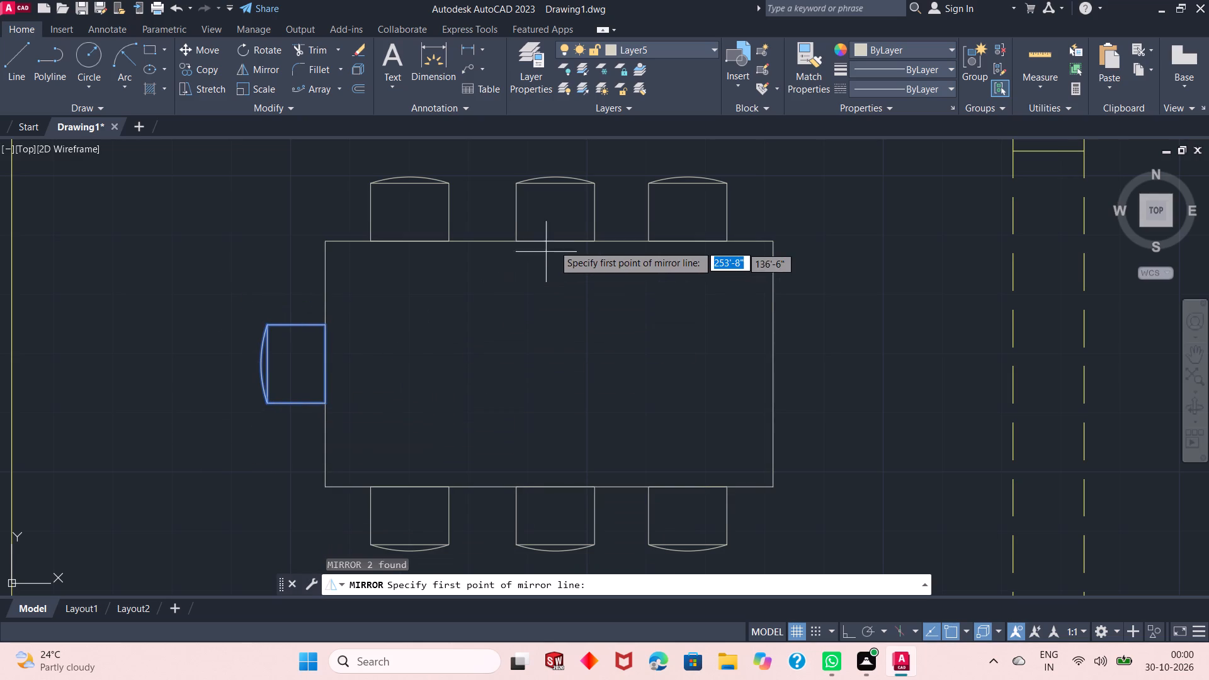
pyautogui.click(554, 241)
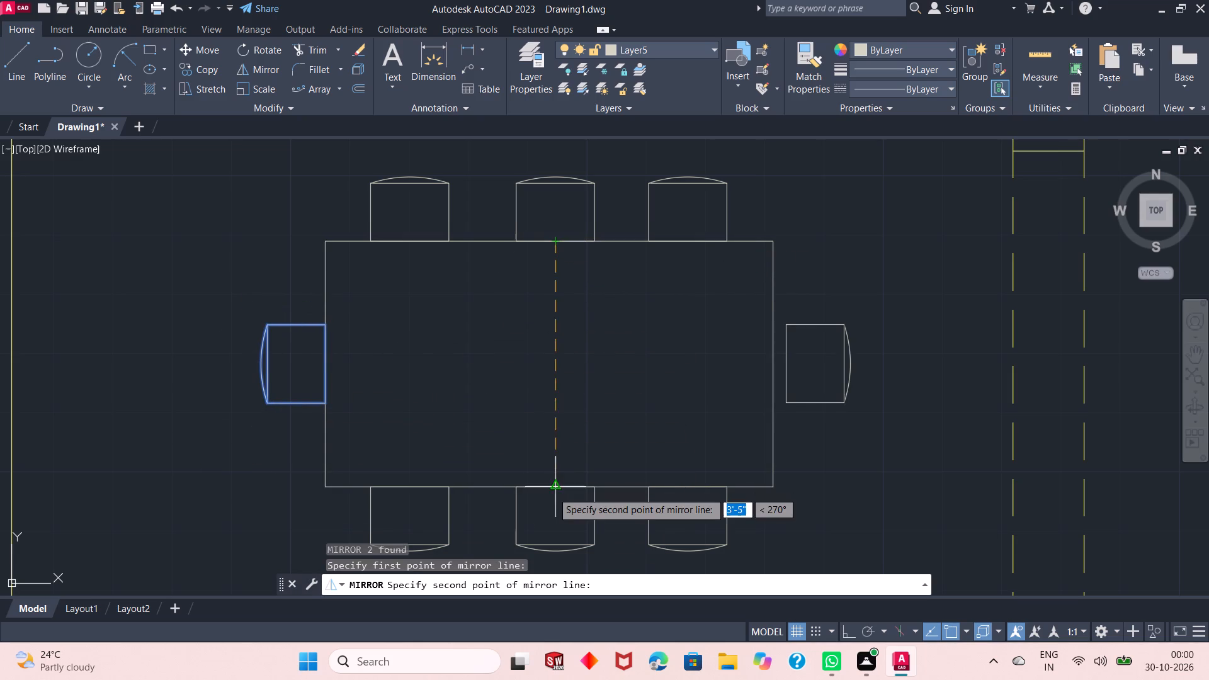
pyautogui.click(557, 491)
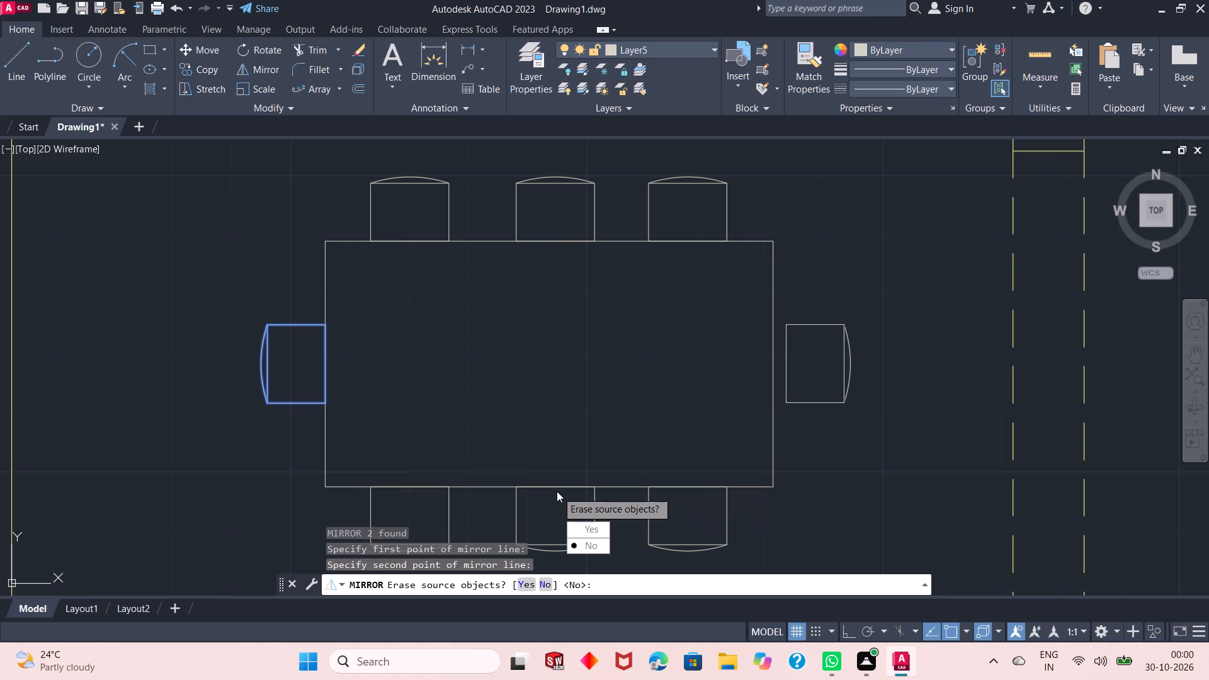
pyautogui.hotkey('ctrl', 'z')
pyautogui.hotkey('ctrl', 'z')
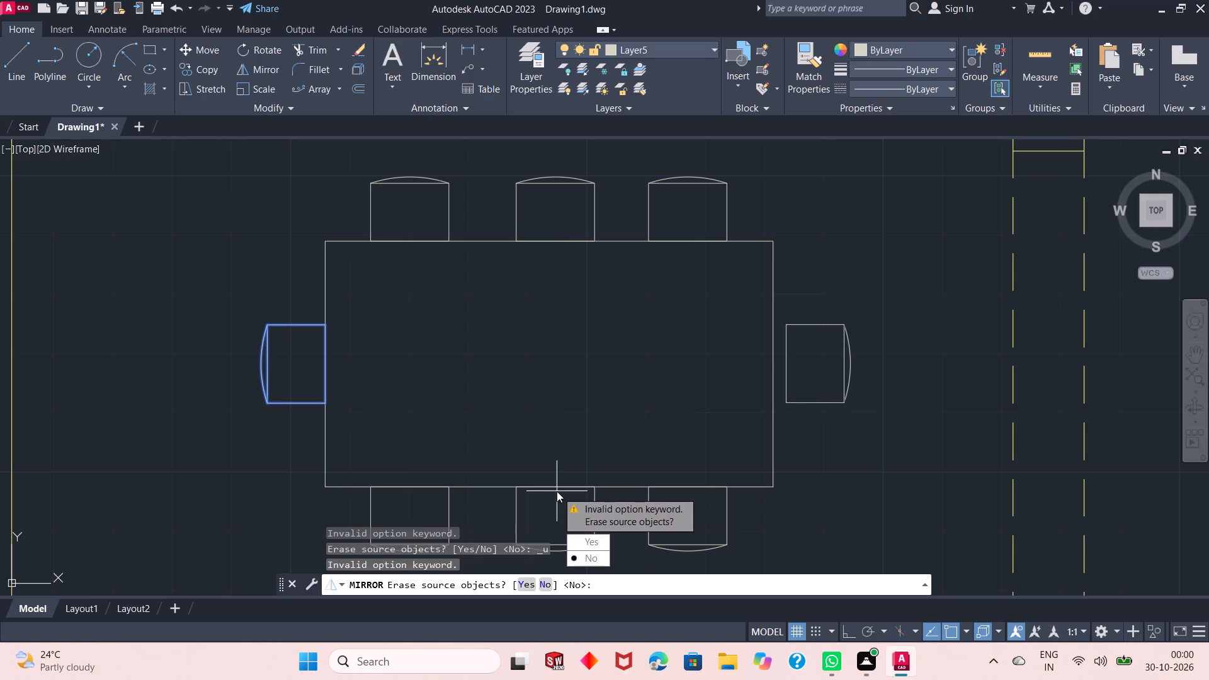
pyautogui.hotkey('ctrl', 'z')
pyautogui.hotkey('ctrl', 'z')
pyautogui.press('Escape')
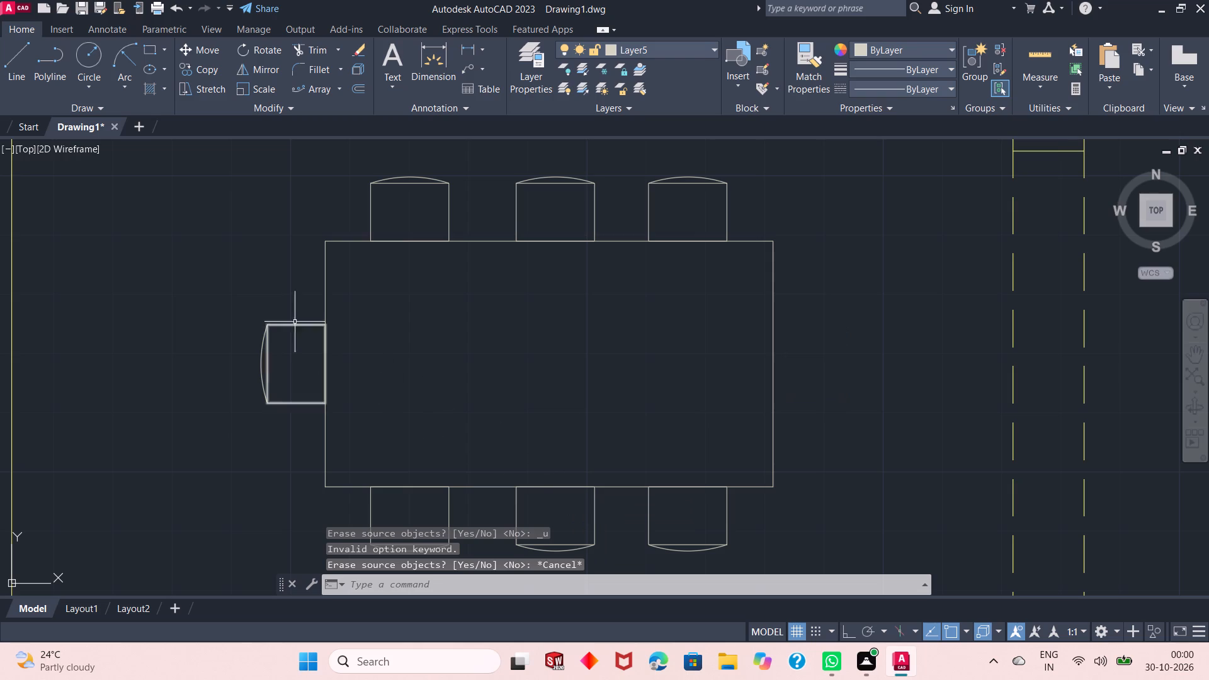
# Mirror the west chair with its arc about the table's vertical centreline to the east side, keeping the original.
pyautogui.moveTo(309, 316); pyautogui.dragTo(298, 438)
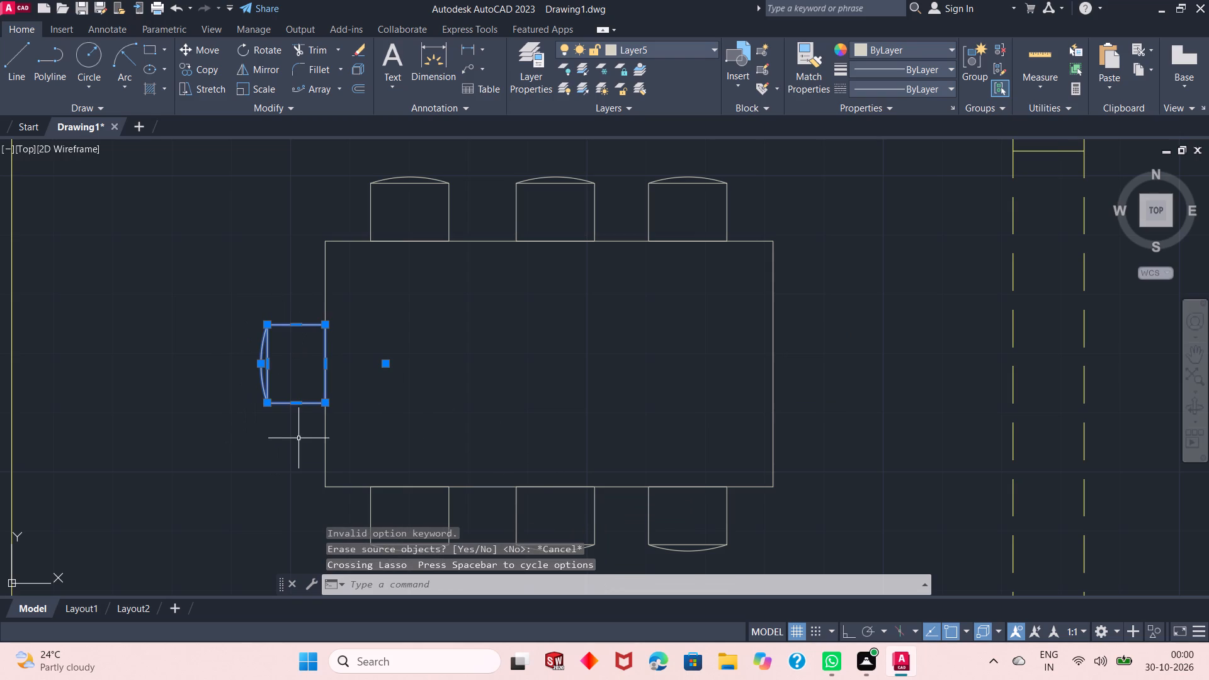
pyautogui.write('mi')
pyautogui.press('Return')
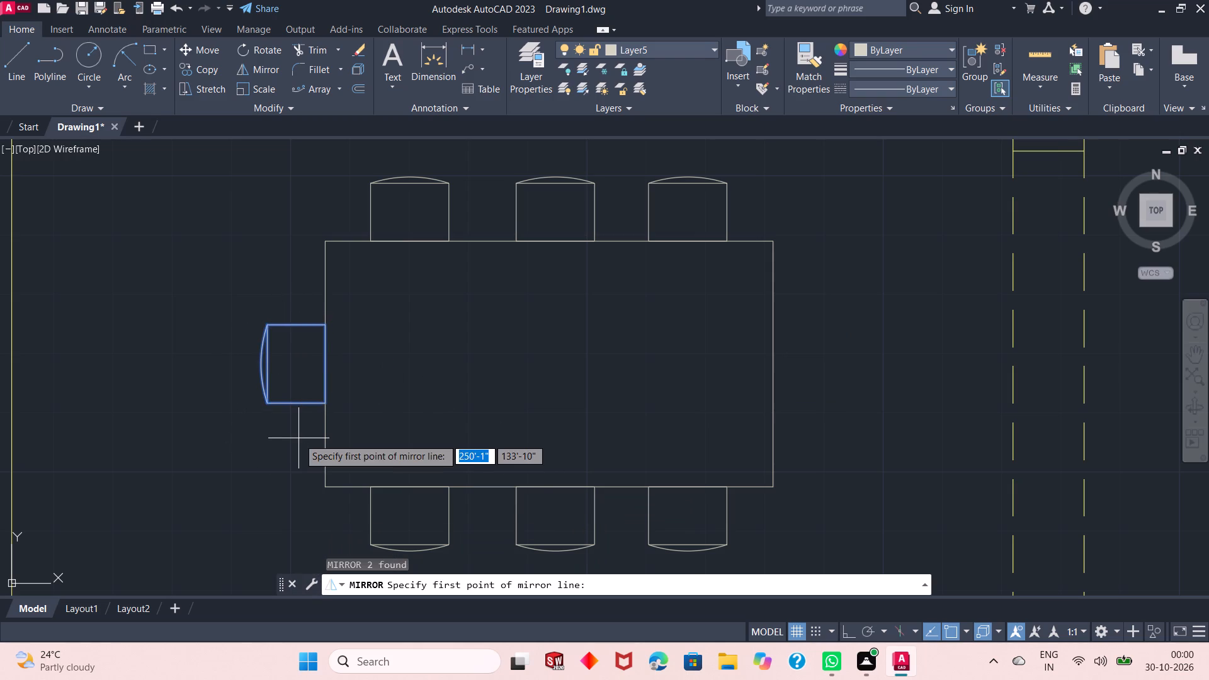
pyautogui.click(552, 242)
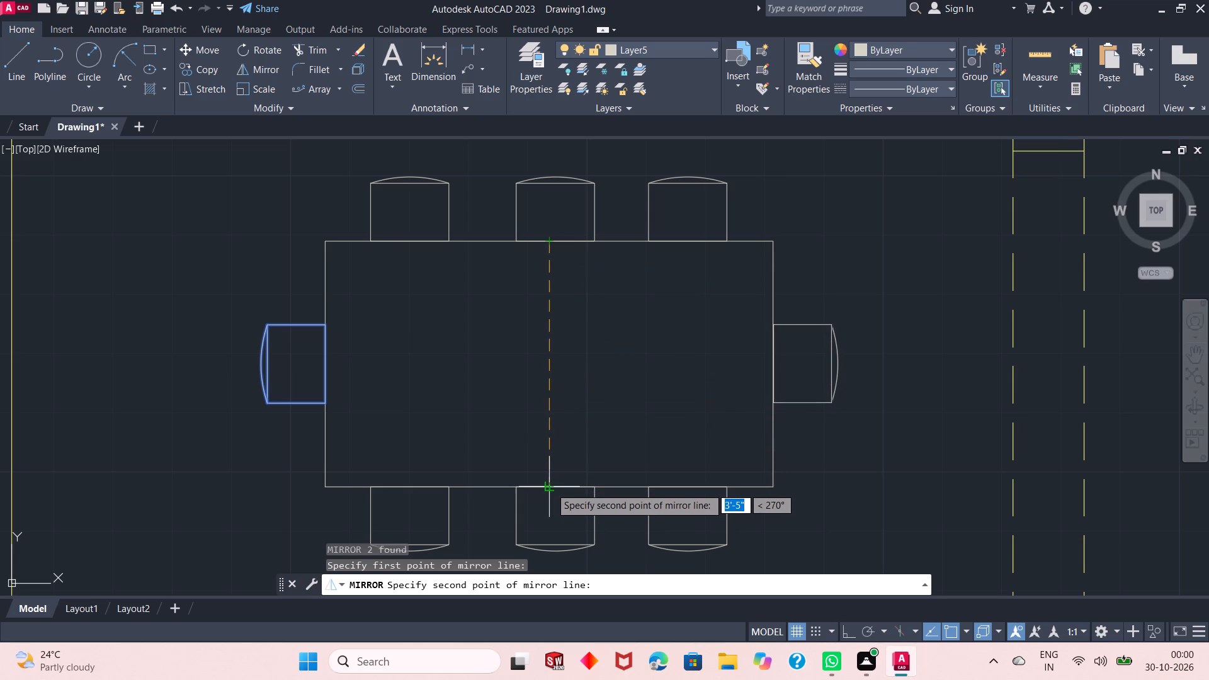
pyautogui.click(550, 485)
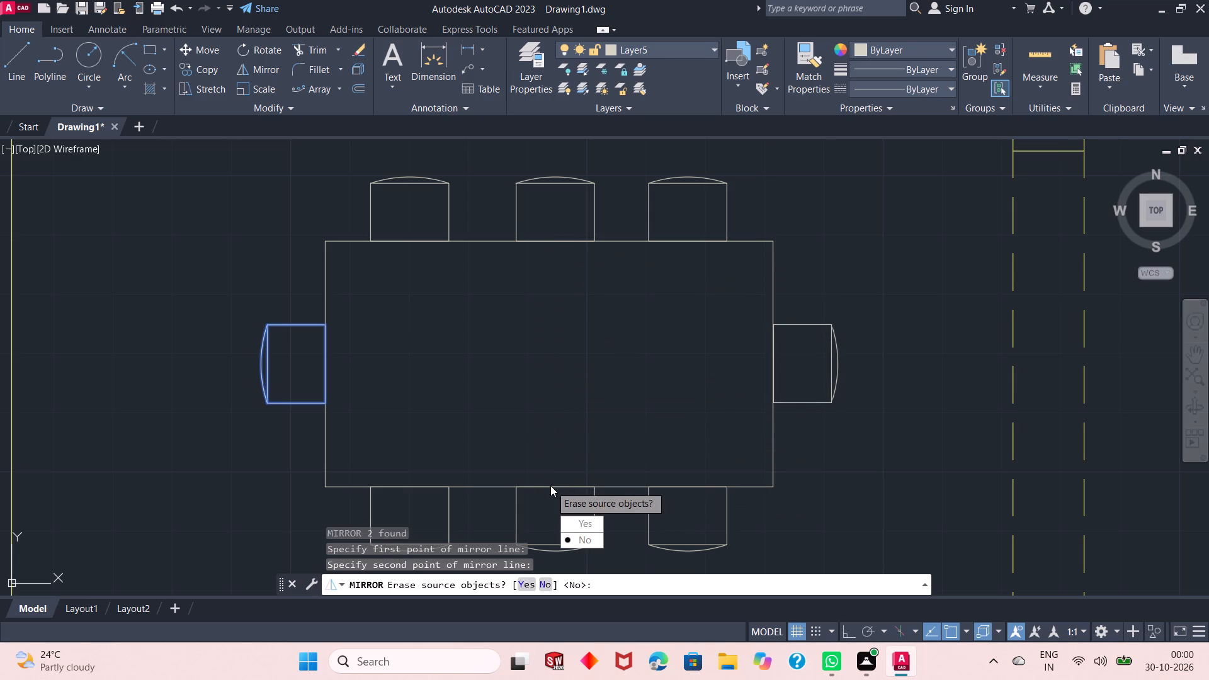
pyautogui.keyDown('ctrl'); pyautogui.scroll(-2, 490, 298); pyautogui.keyUp('ctrl')
pyautogui.press('Return')
# Create a new layer Layer6 with true colour 206,156,246 and make it the current layer.
pyautogui.keyDown('ctrl'); pyautogui.scroll(-1, 550, 485); pyautogui.keyUp('ctrl')
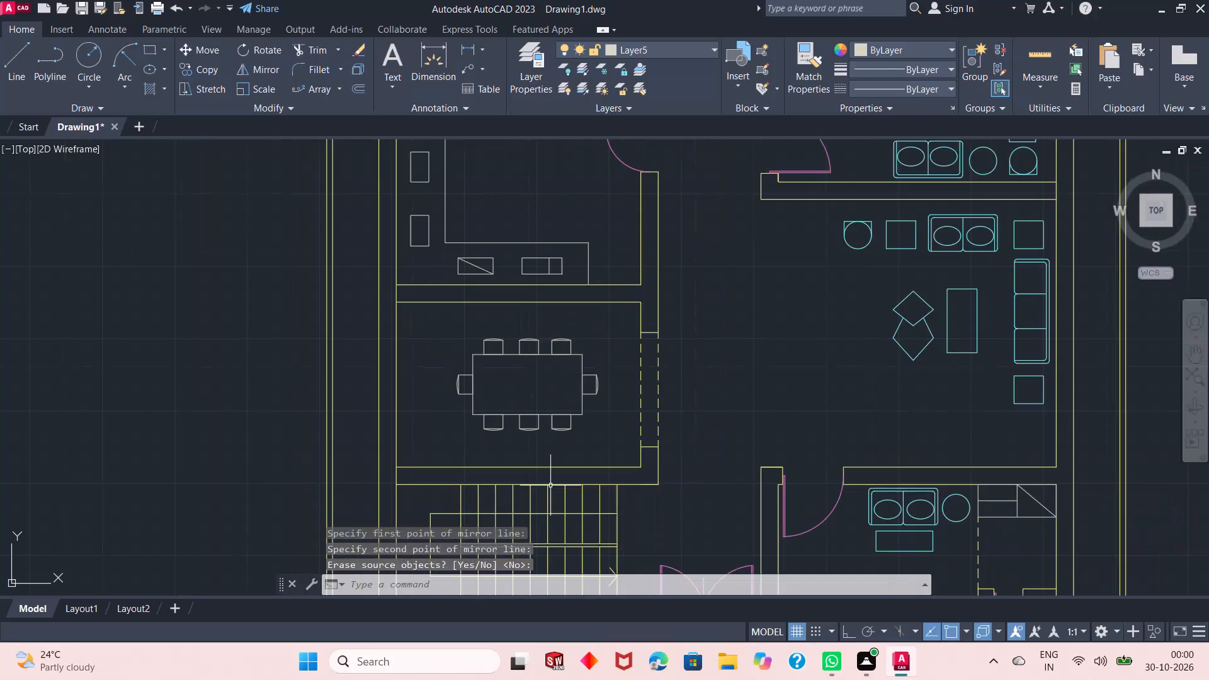
pyautogui.keyDown('ctrl'); pyautogui.scroll(-2, 485, 412); pyautogui.keyUp('ctrl')
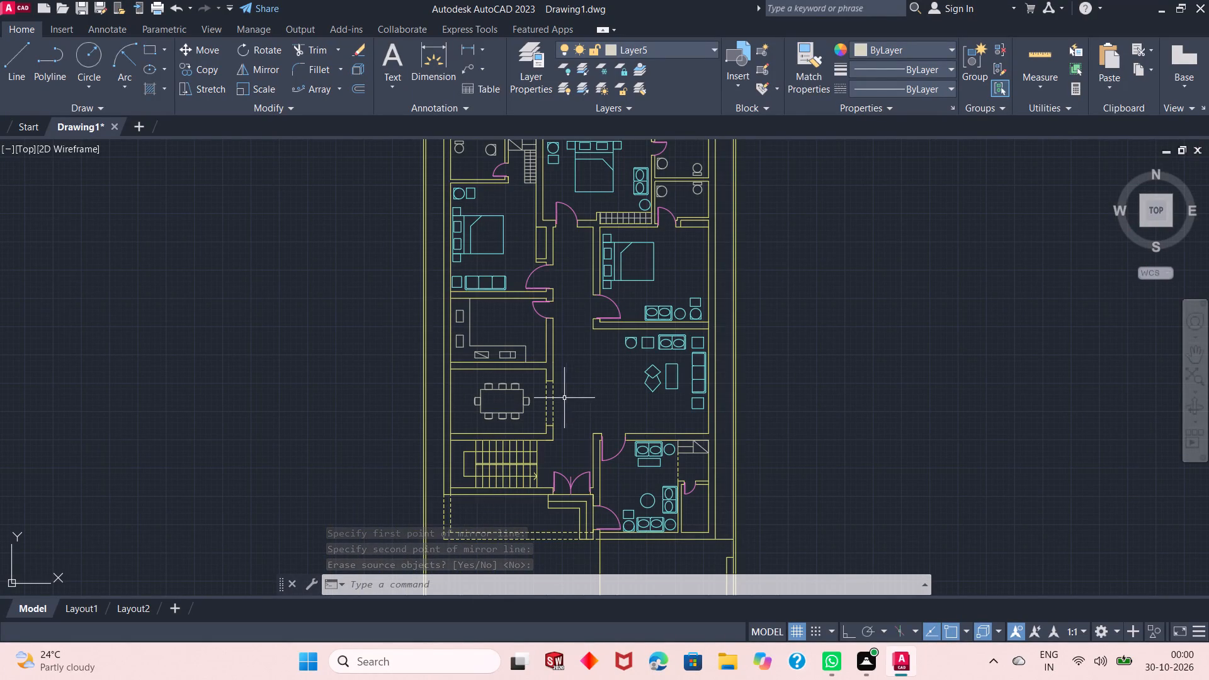
pyautogui.keyDown('ctrl'); pyautogui.scroll(-1, 560, 395); pyautogui.keyUp('ctrl')
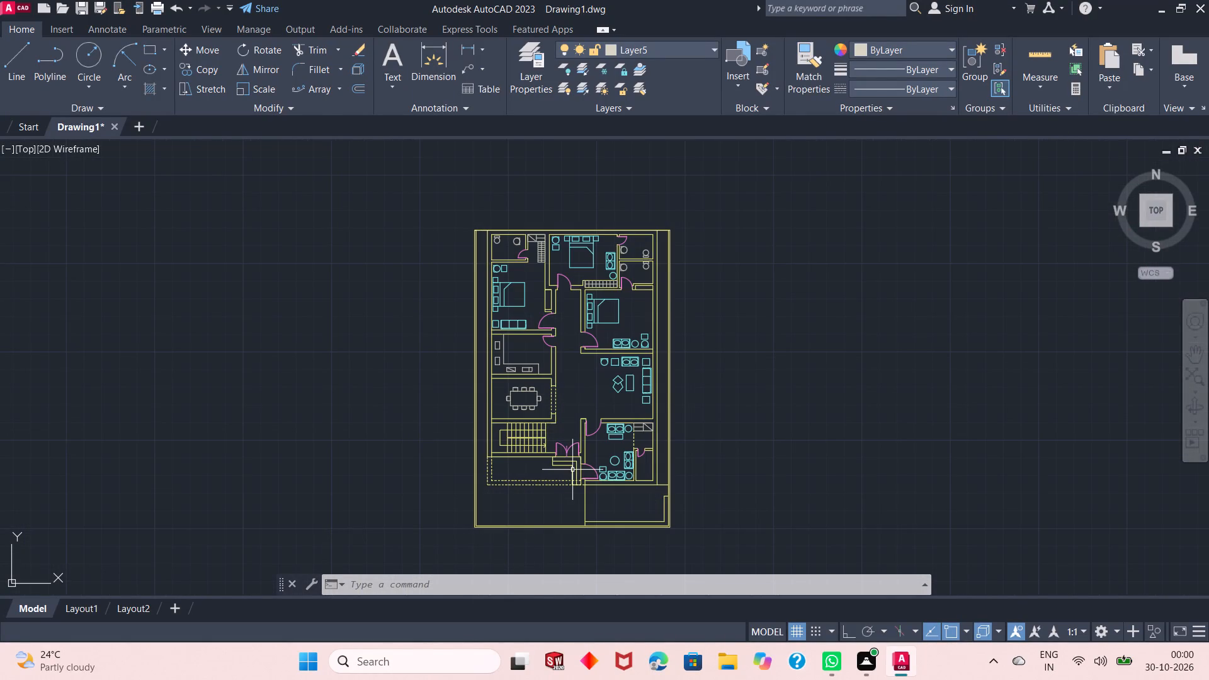
pyautogui.keyDown('ctrl'); pyautogui.scroll(1, 572, 470); pyautogui.keyUp('ctrl')
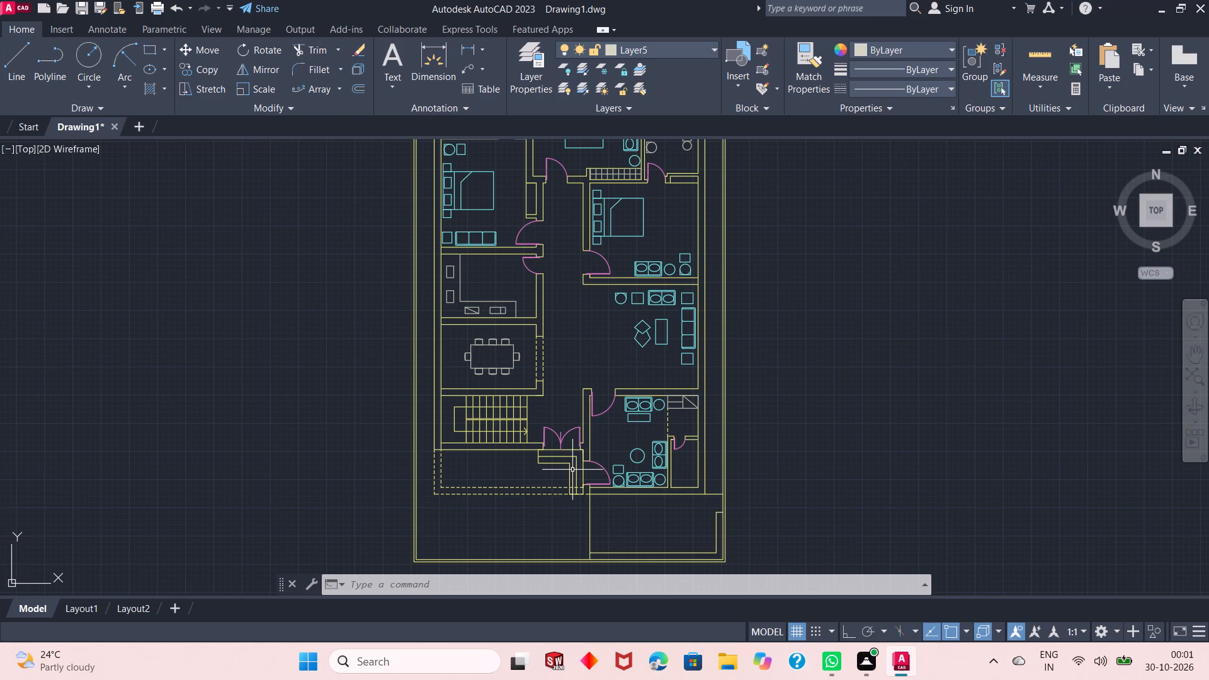
pyautogui.click(684, 49)
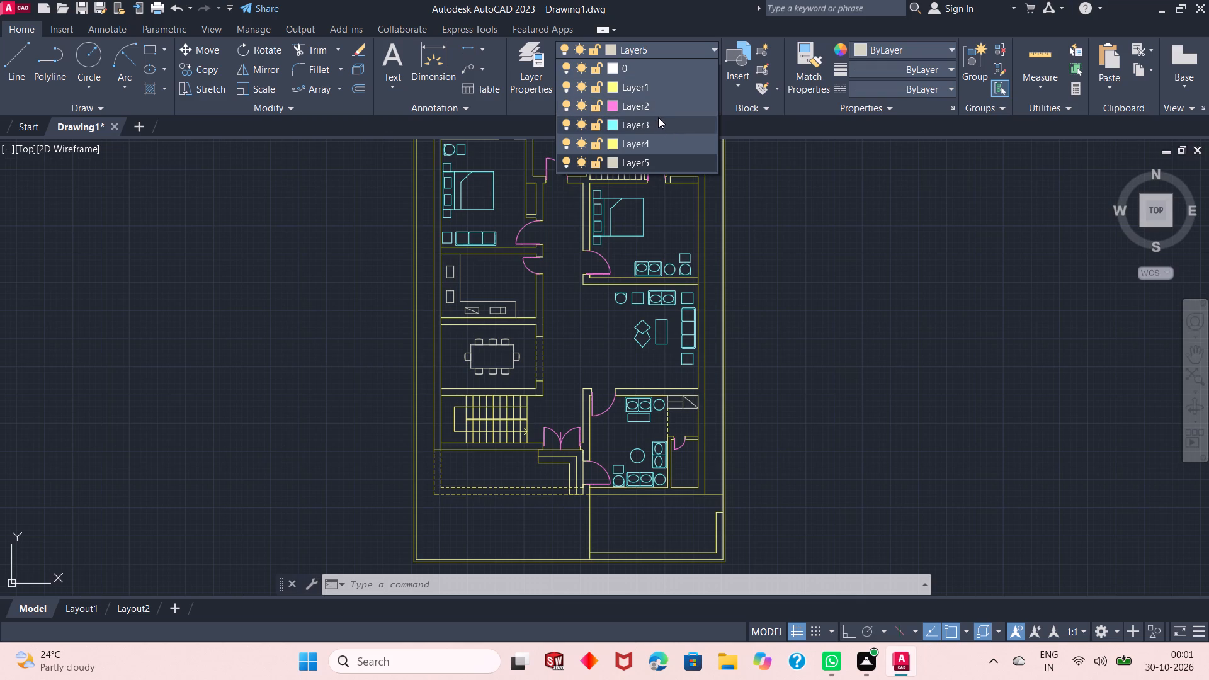
pyautogui.click(521, 59)
pyautogui.click(521, 59)
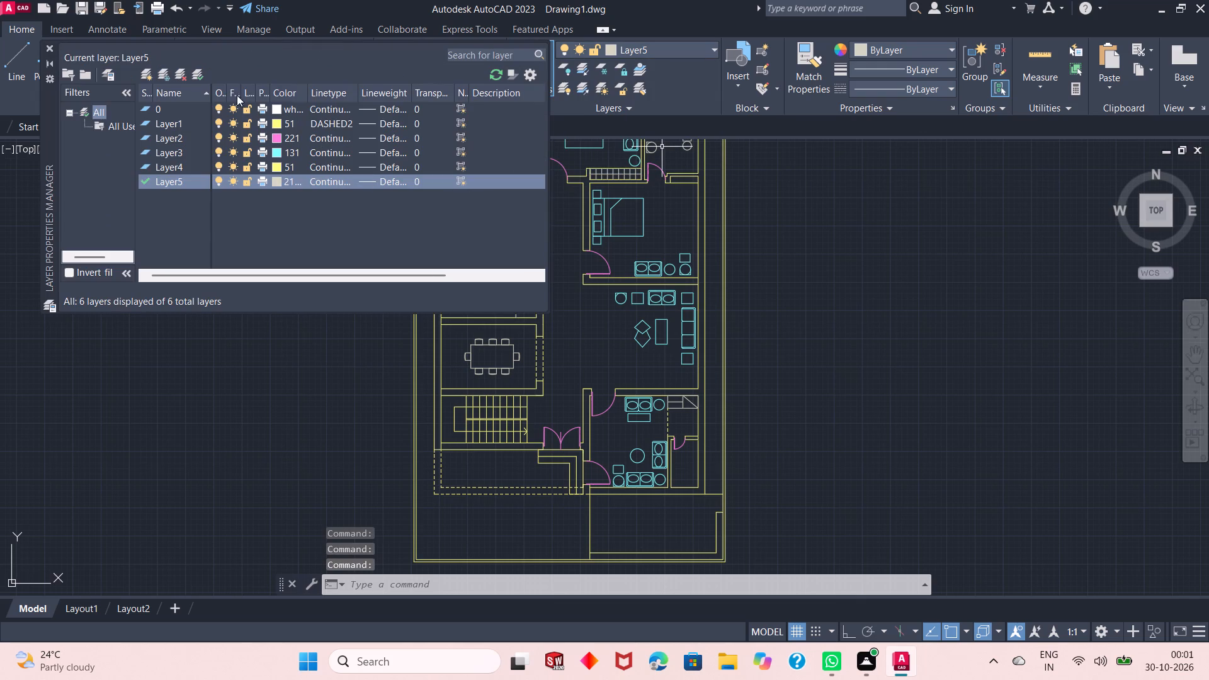
pyautogui.click(139, 75)
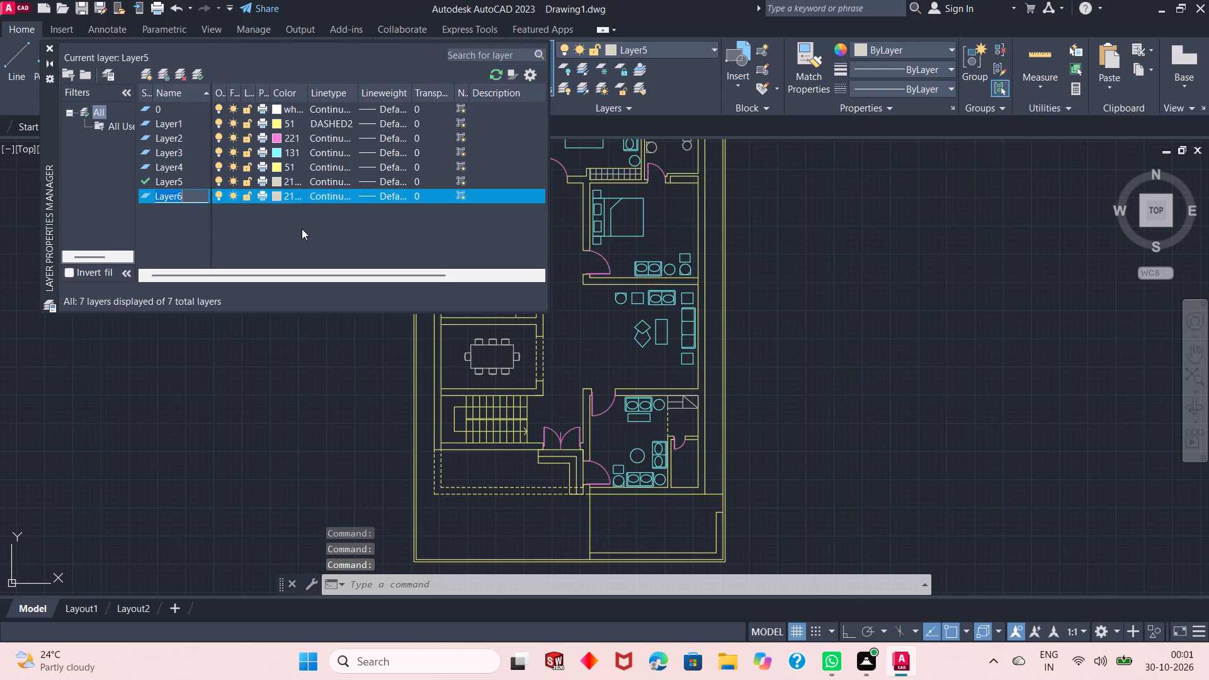
pyautogui.click(275, 190)
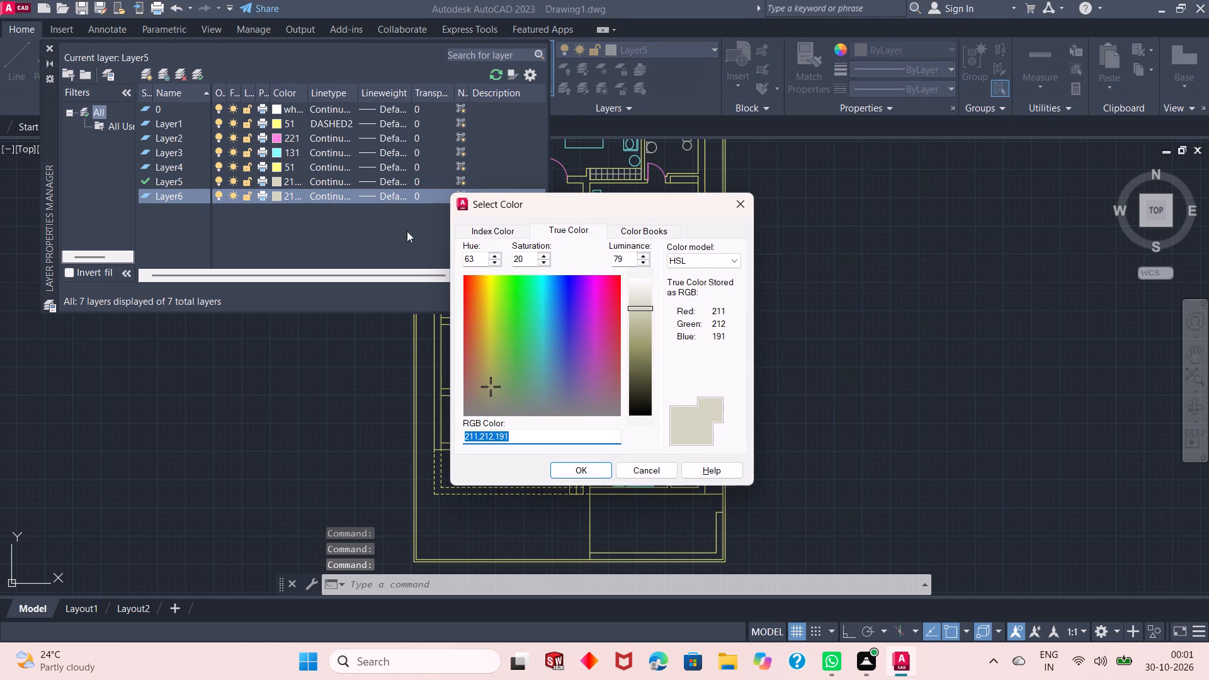
pyautogui.click(583, 296)
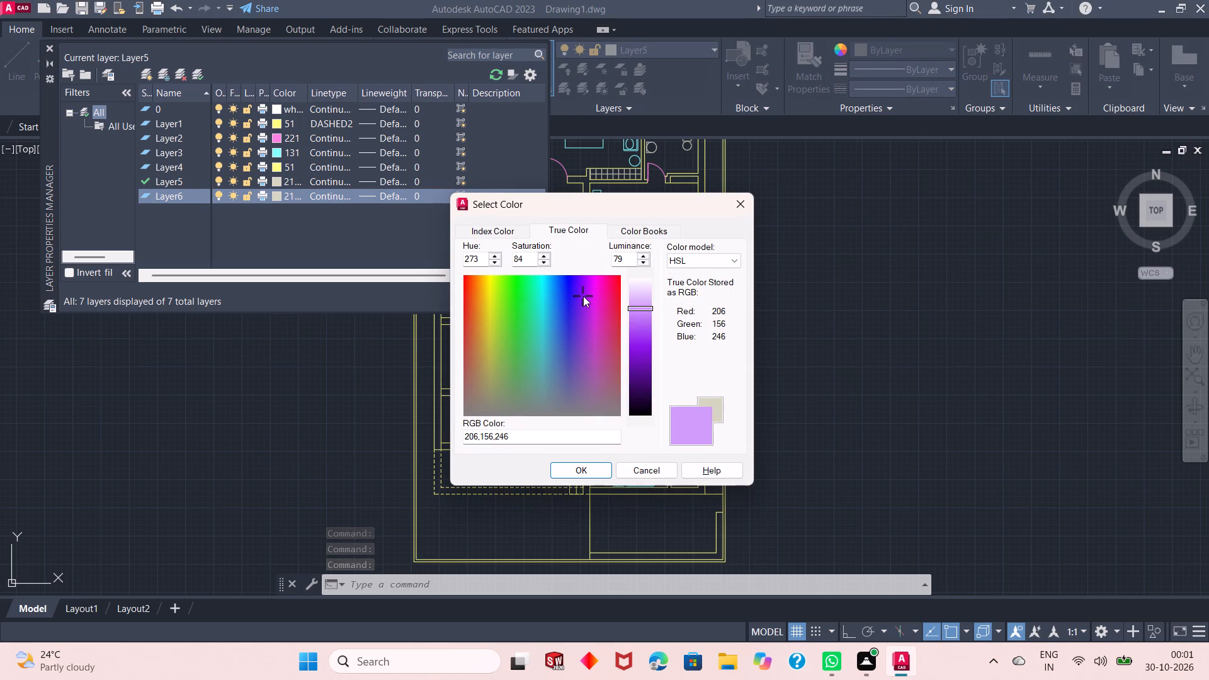
pyautogui.click(566, 471)
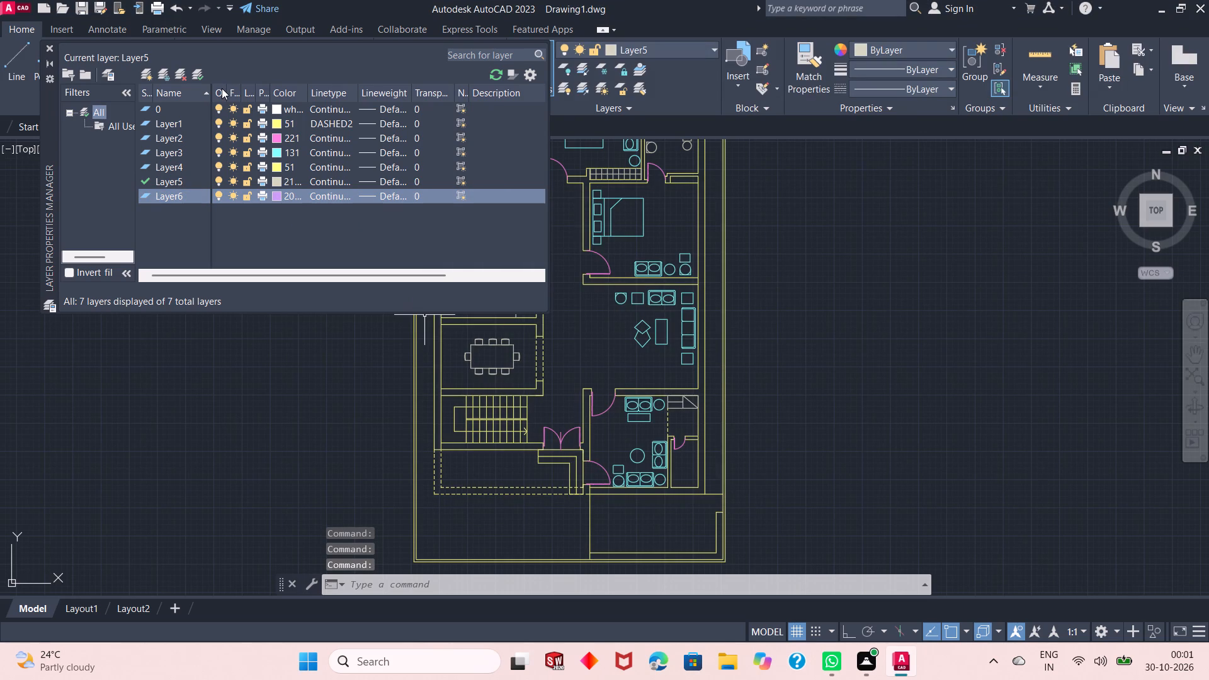
pyautogui.click(204, 74)
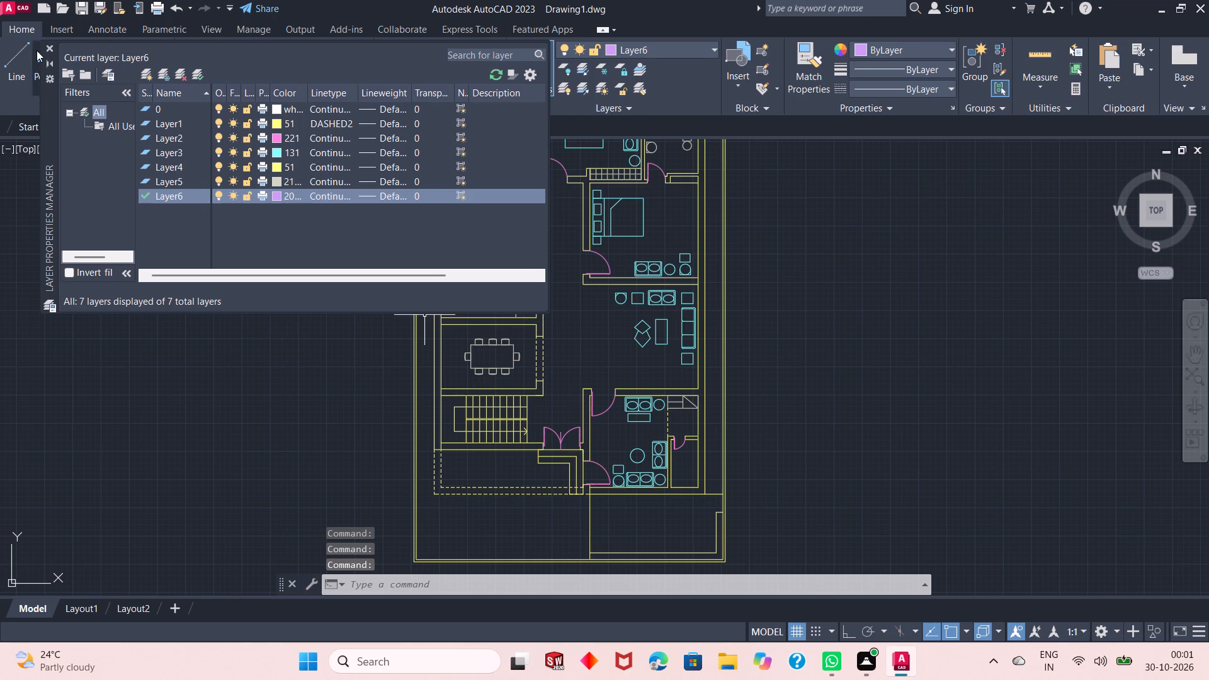
pyautogui.click(46, 49)
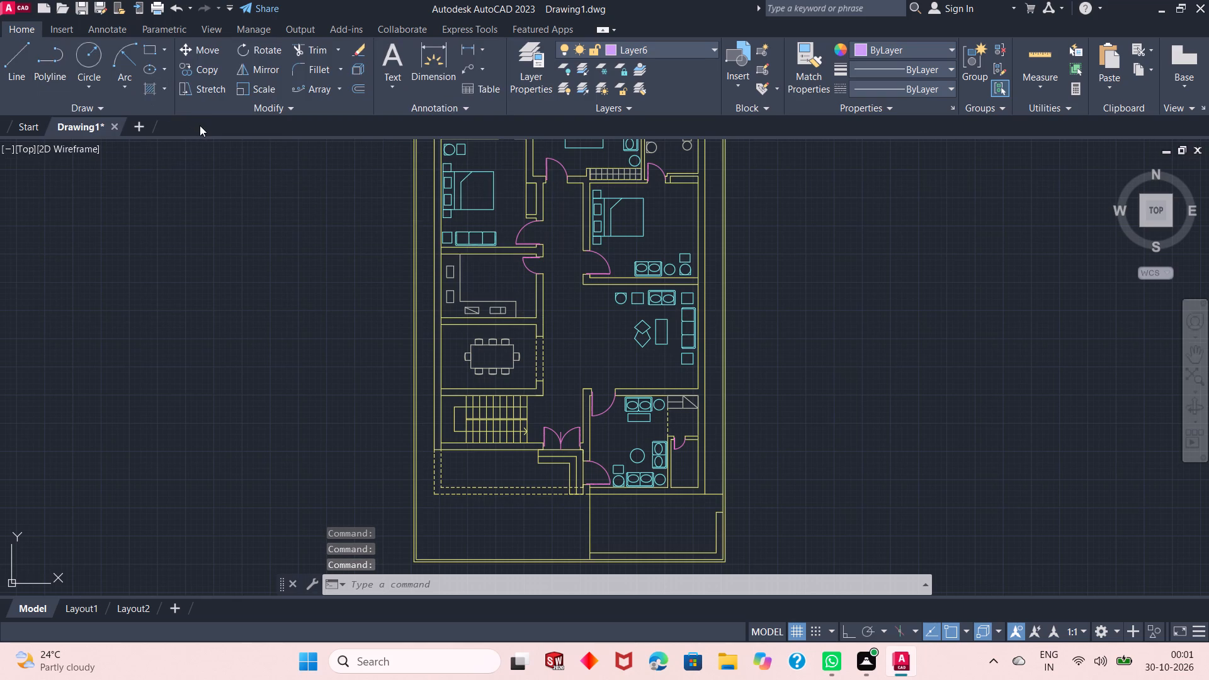
# Draw a short horizontal line across the thickness of the northwest bathroom's west wall, level with the round toilet bowl.
pyautogui.click(28, 62)
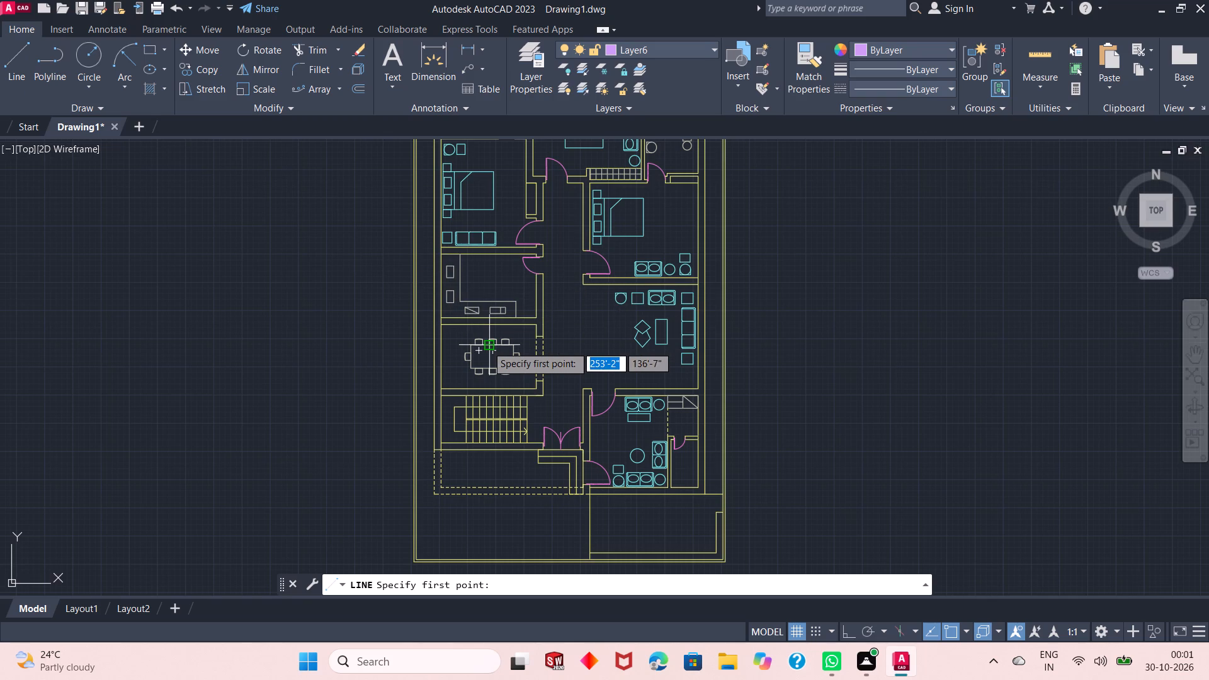
pyautogui.keyDown('ctrl'); pyautogui.scroll(-1, 487, 346); pyautogui.keyUp('ctrl')
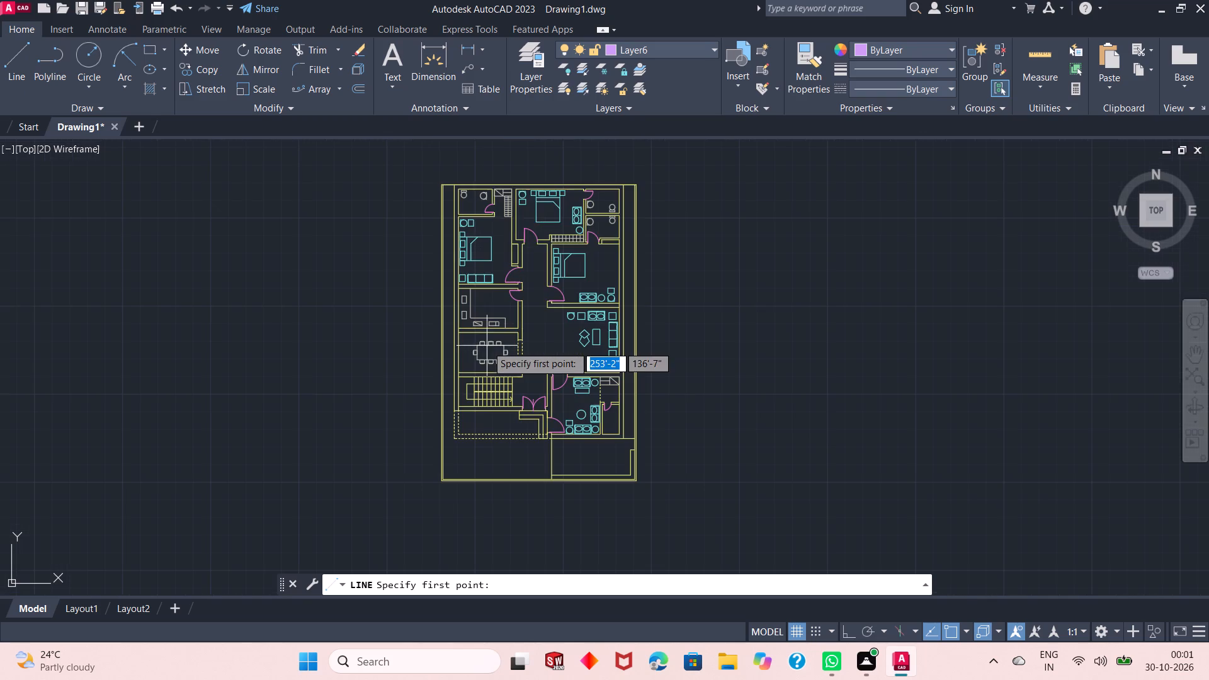
pyautogui.keyDown('ctrl'); pyautogui.scroll(3, 471, 167); pyautogui.keyUp('ctrl')
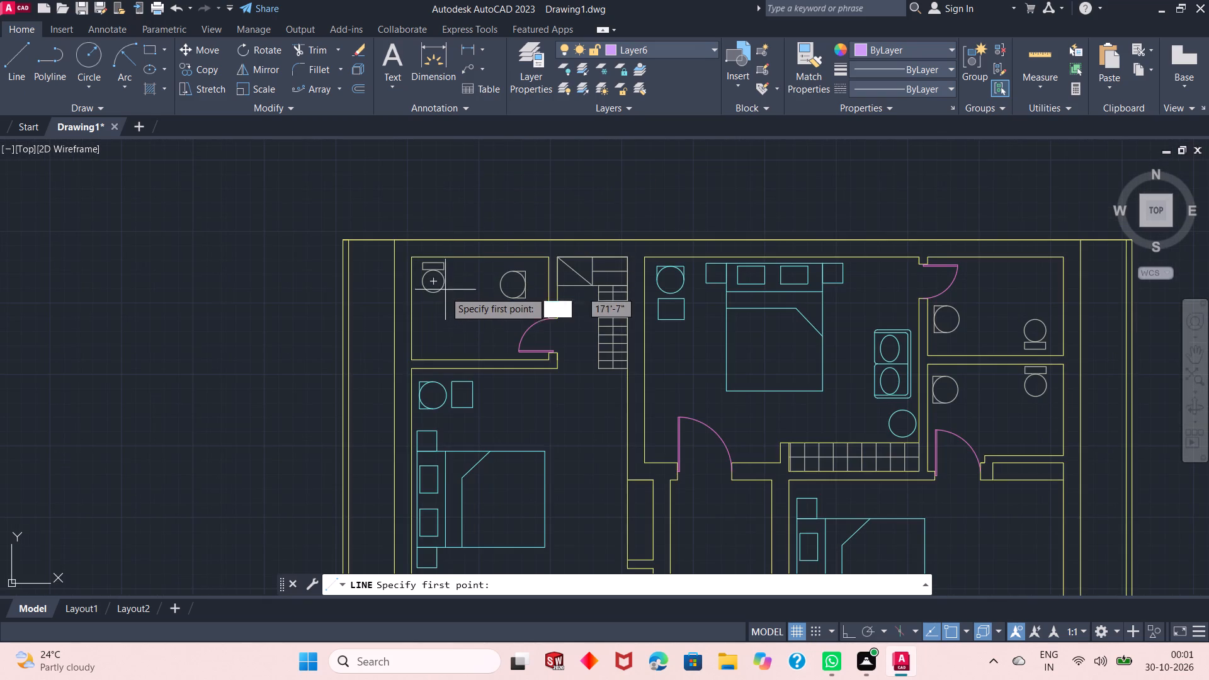
pyautogui.keyDown('ctrl'); pyautogui.scroll(2, 441, 298); pyautogui.keyUp('ctrl')
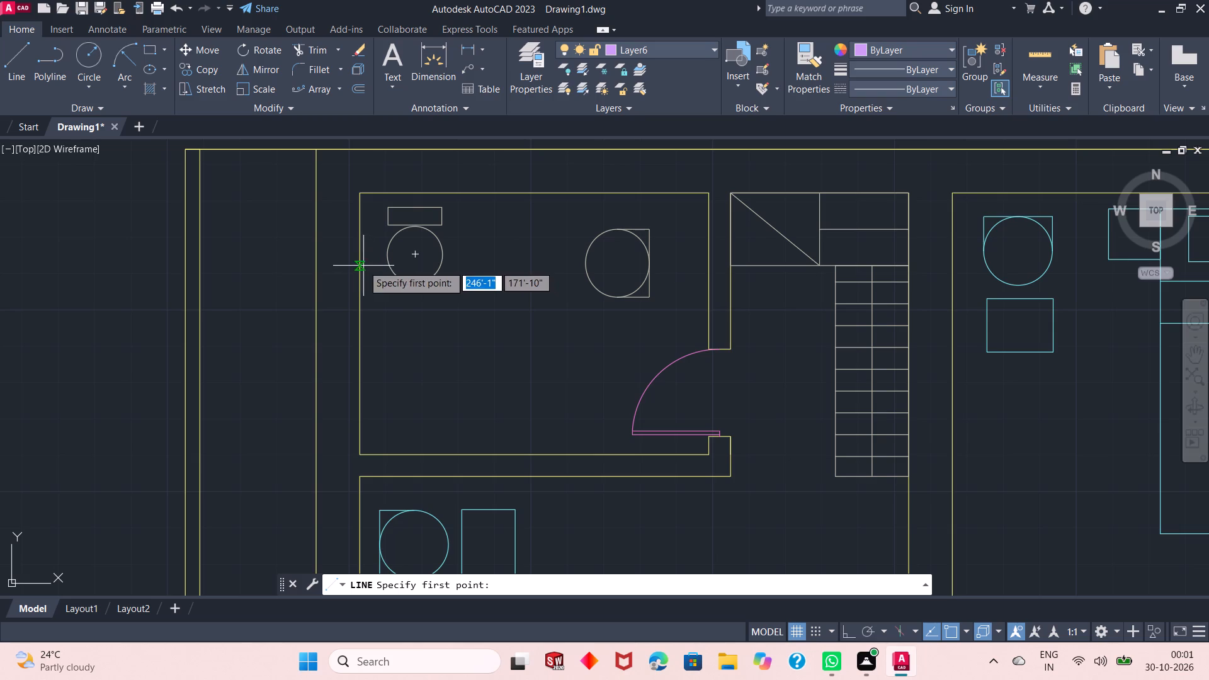
pyautogui.moveTo(360, 263); pyautogui.dragTo(315, 263)
pyautogui.click(315, 263)
pyautogui.press('space')
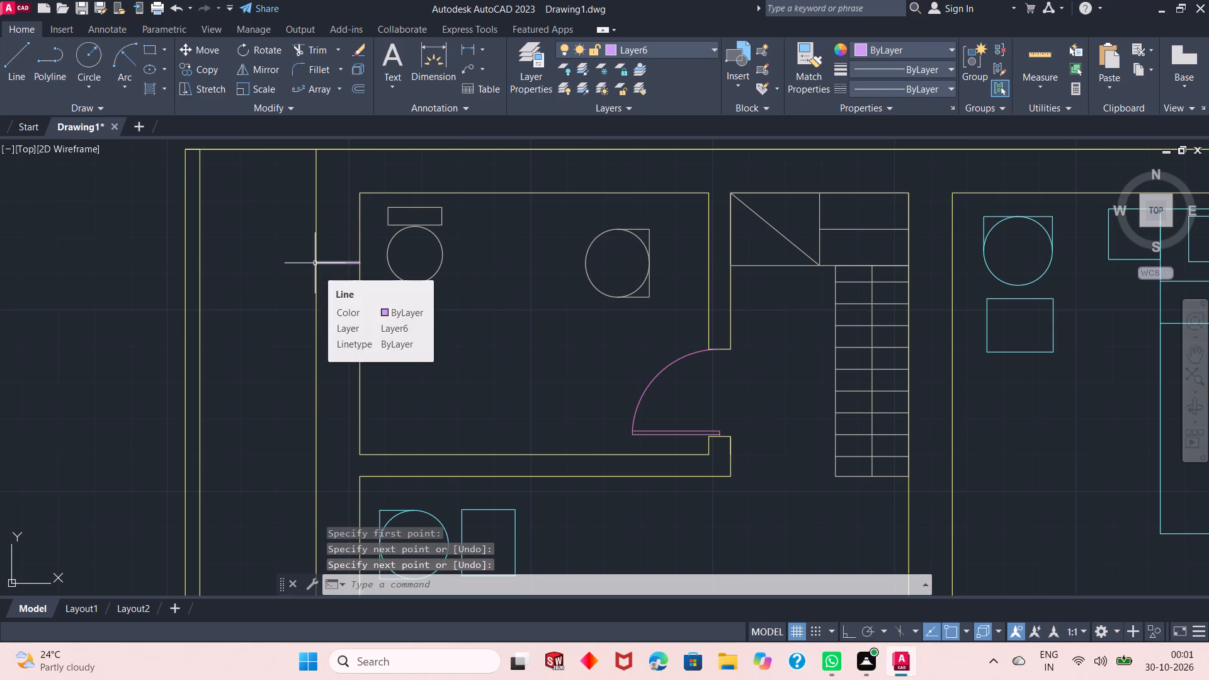
# Turn on ortho mode and offset the bathroom's wall-crossing line 2' south to set the other end of the window.
pyautogui.press('F8')
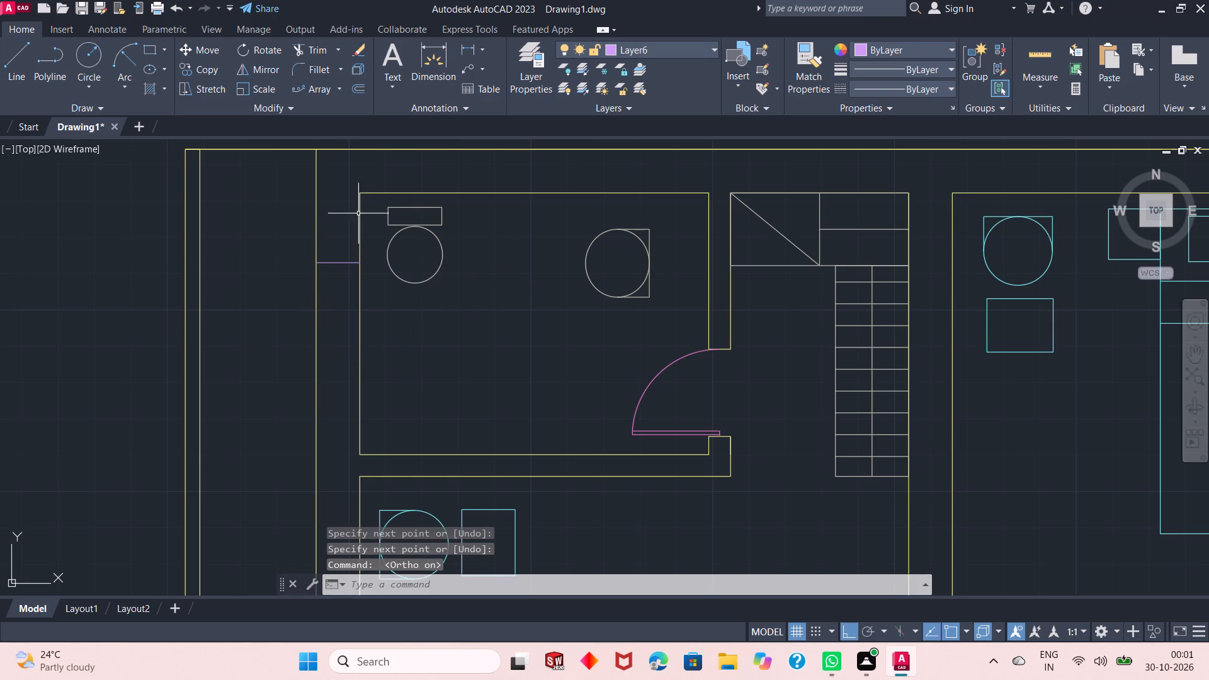
pyautogui.click(361, 96)
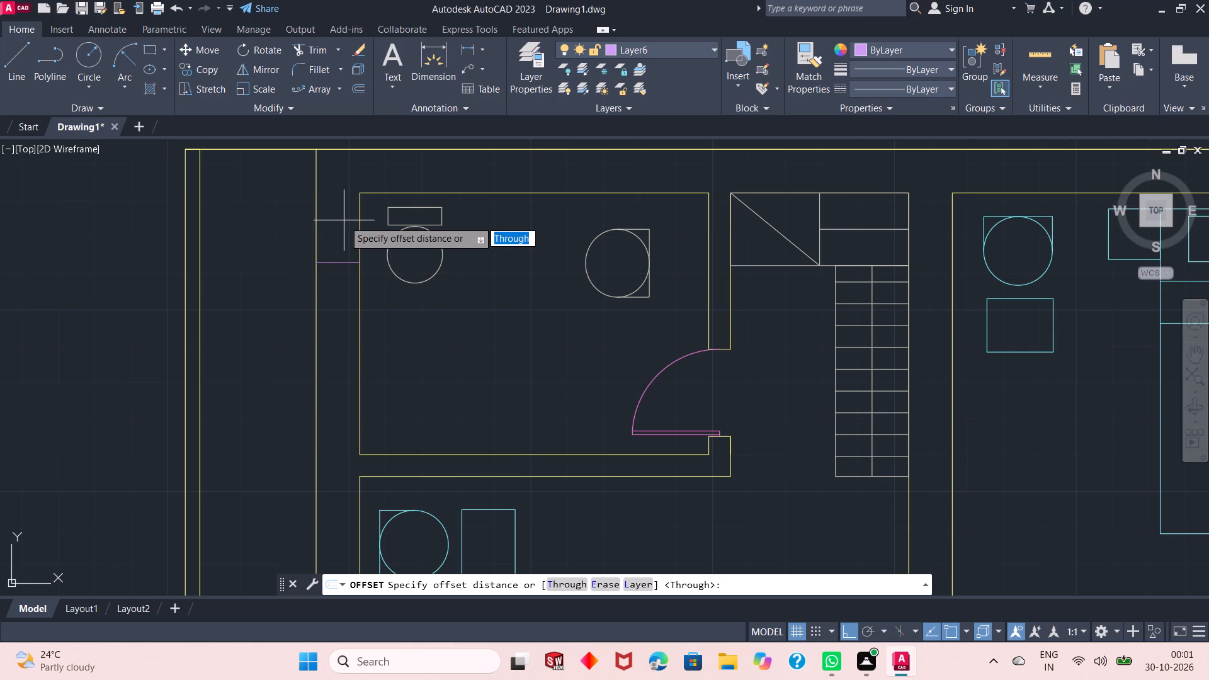
pyautogui.press('space')
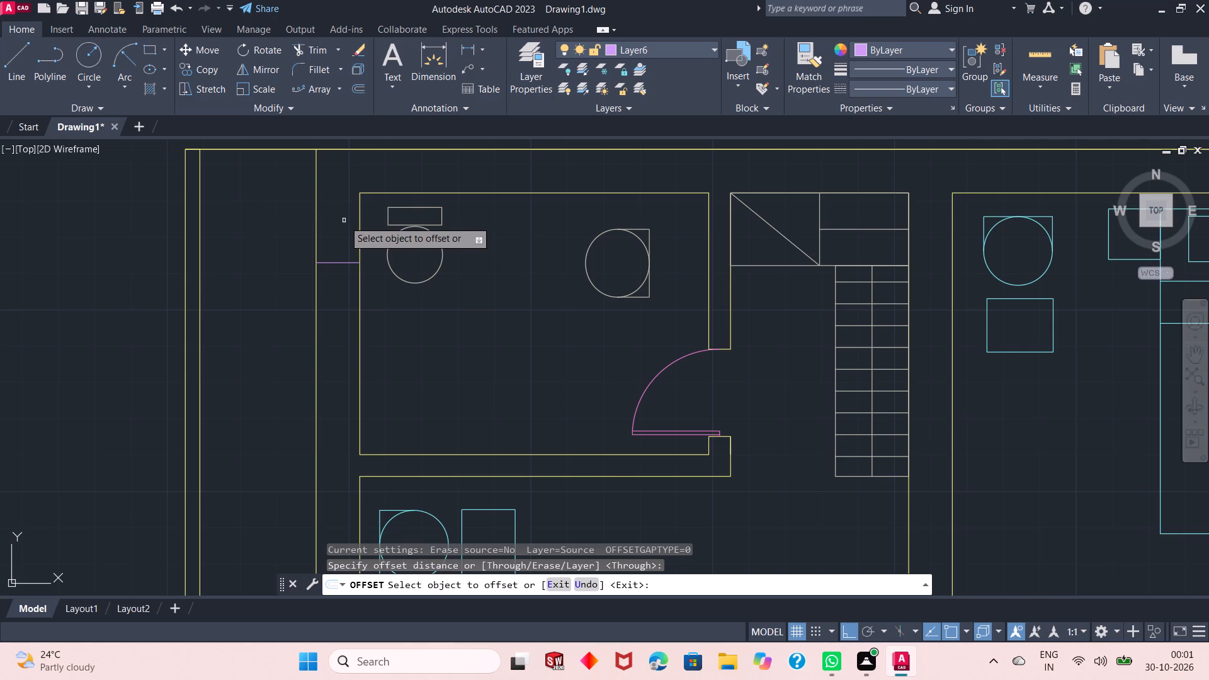
pyautogui.click(340, 265)
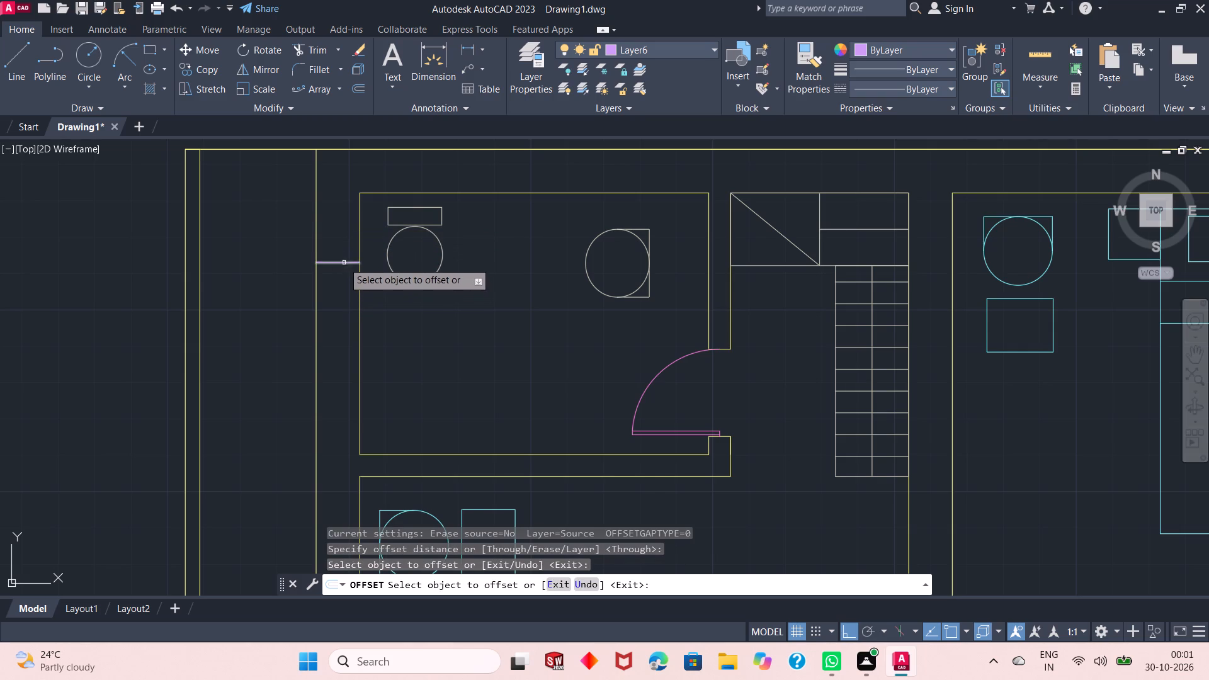
pyautogui.click(341, 259)
pyautogui.click(341, 264)
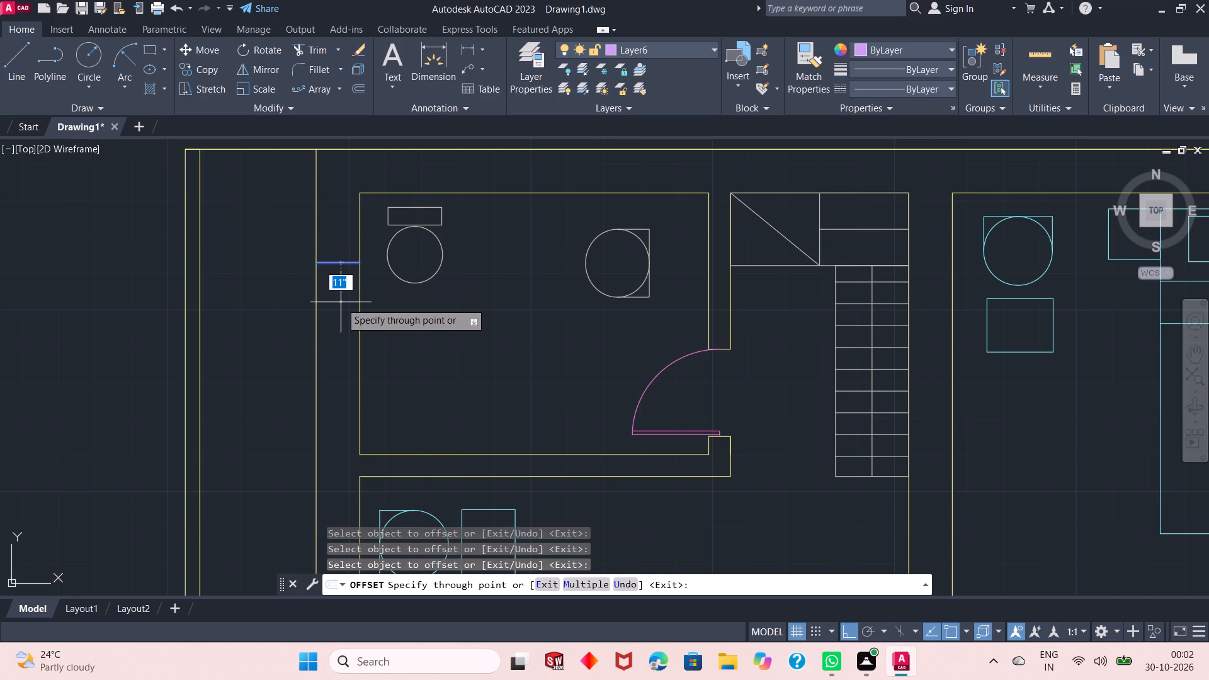
pyautogui.write("2'")
pyautogui.press('Return')
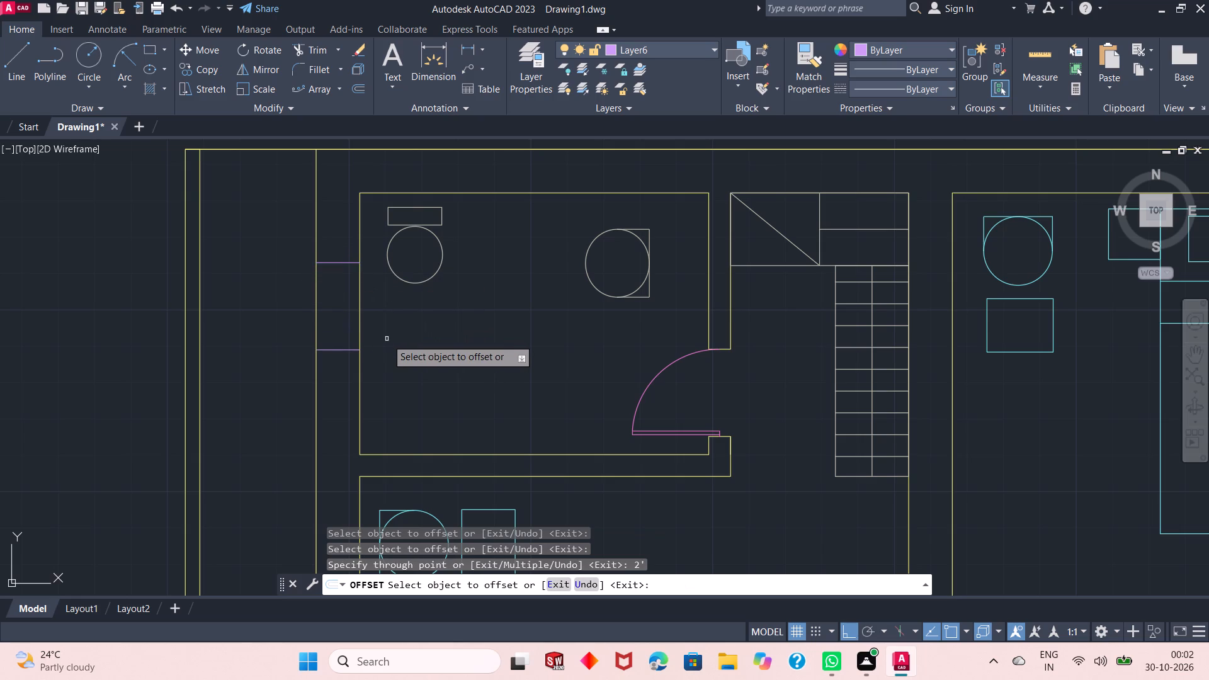
pyautogui.press('space')
pyautogui.press('space')
pyautogui.press('Escape')
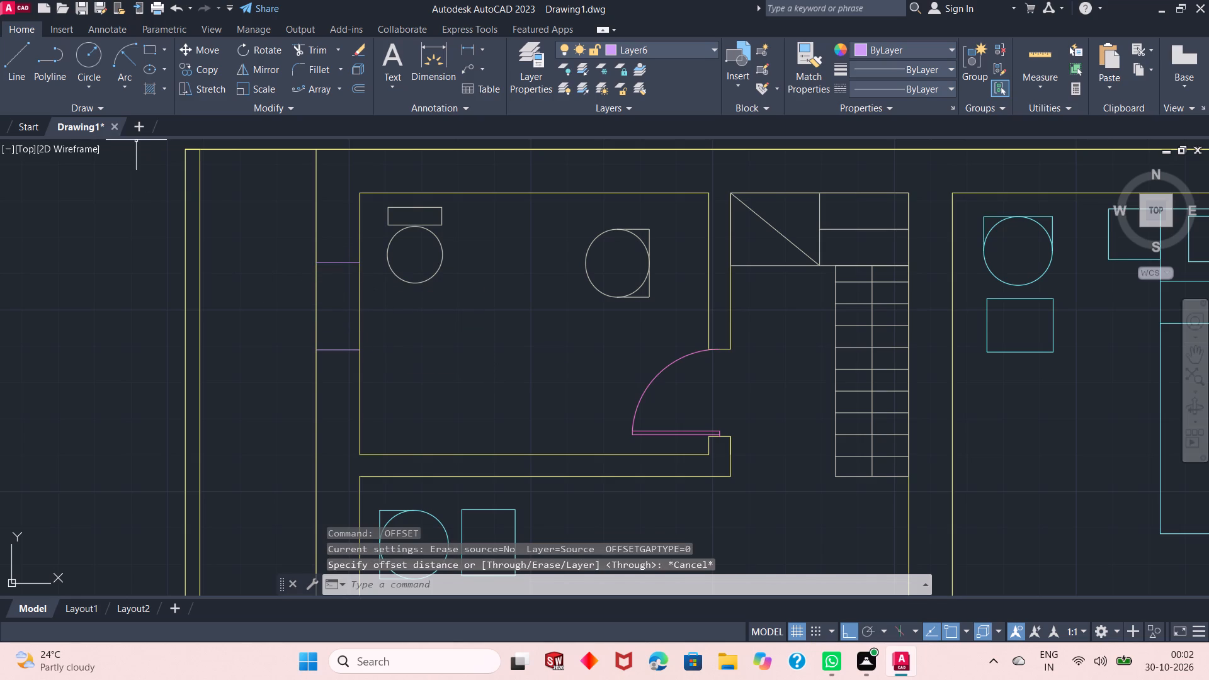
# Draw a vertical line along the wall's centre joining the midpoints of the bathroom window's two end lines.
pyautogui.click(17, 72)
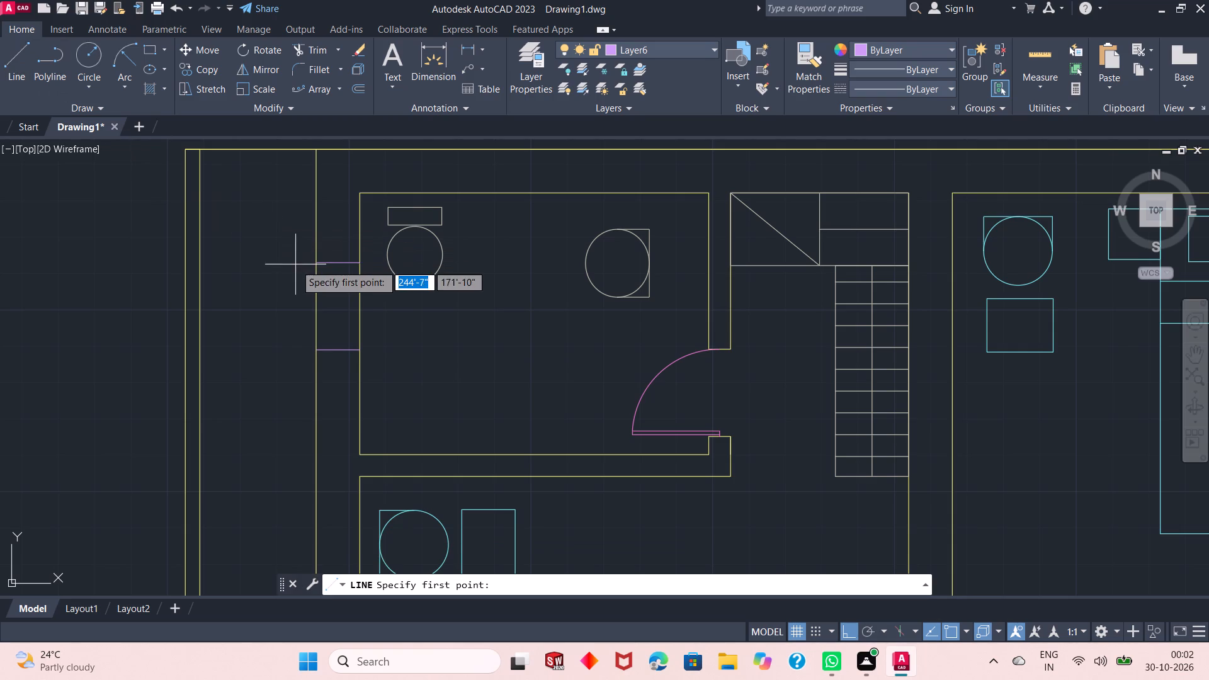
pyautogui.moveTo(336, 264); pyautogui.dragTo(339, 348)
pyautogui.click(339, 348)
pyautogui.press('Escape')
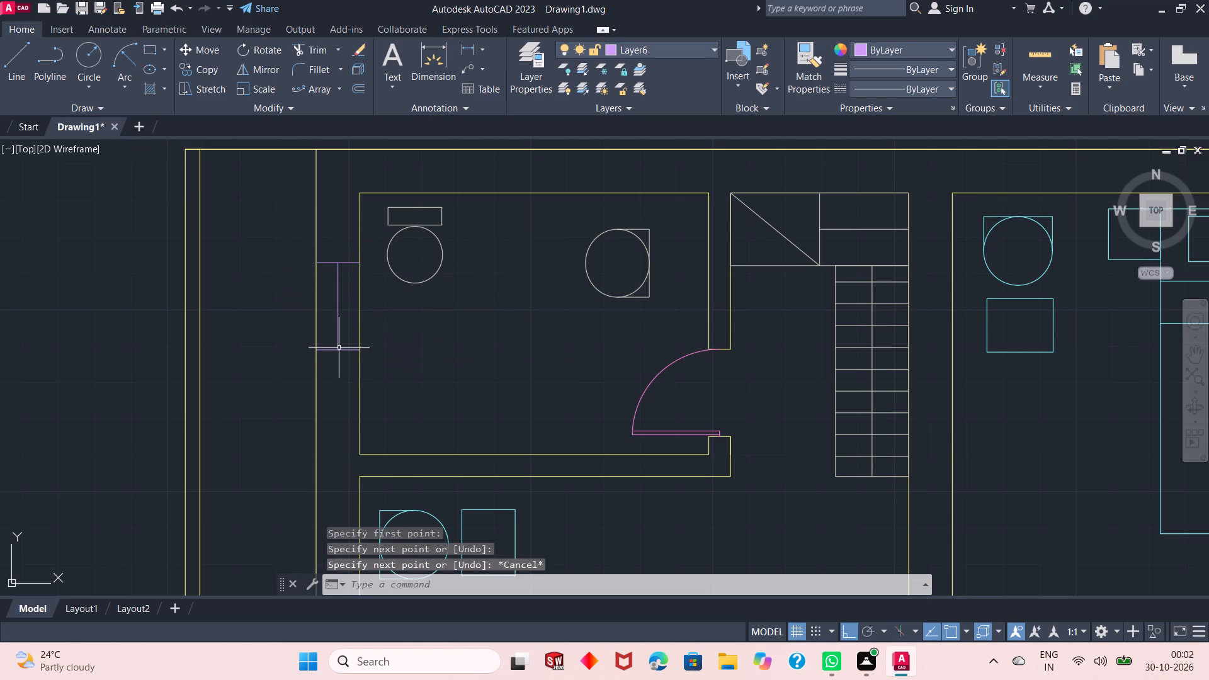
# Draw a short horizontal line across the west bedroom's west wall, just below its north wall near the round chair.
pyautogui.keyDown('ctrl'); pyautogui.scroll(-2, 351, 232); pyautogui.keyUp('ctrl')
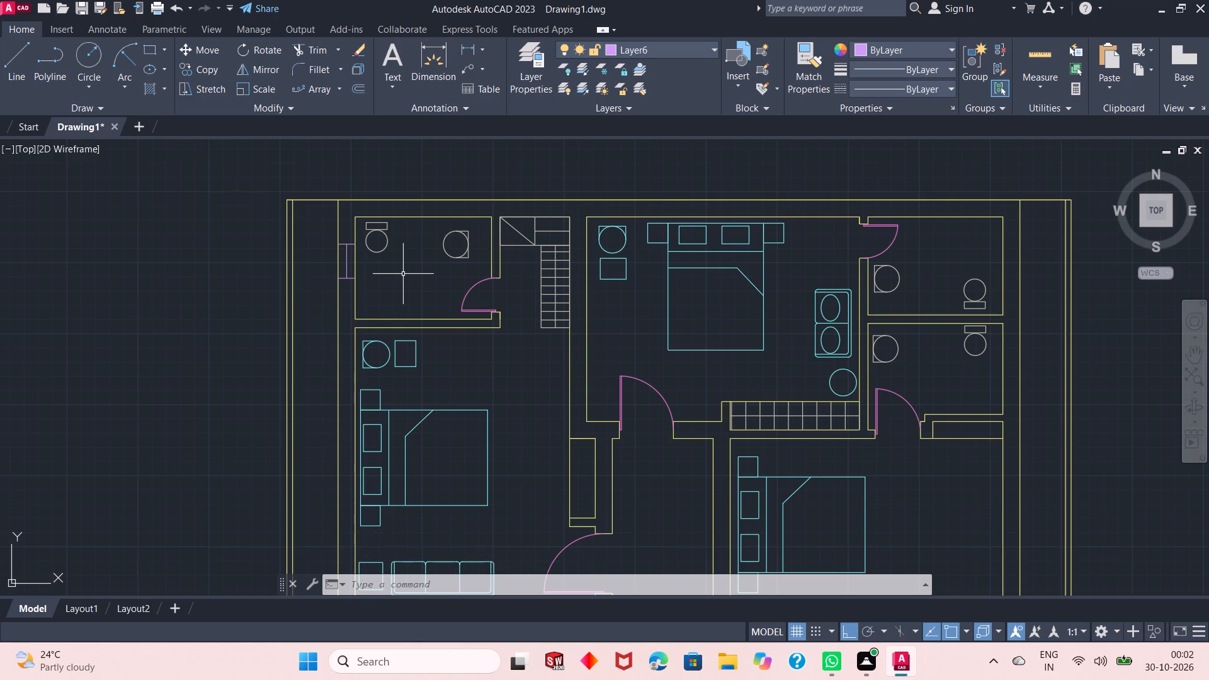
pyautogui.keyDown('ctrl'); pyautogui.scroll(-1, 403, 274); pyautogui.keyUp('ctrl')
pyautogui.keyDown('ctrl'); pyautogui.scroll(1, 373, 394); pyautogui.keyUp('ctrl')
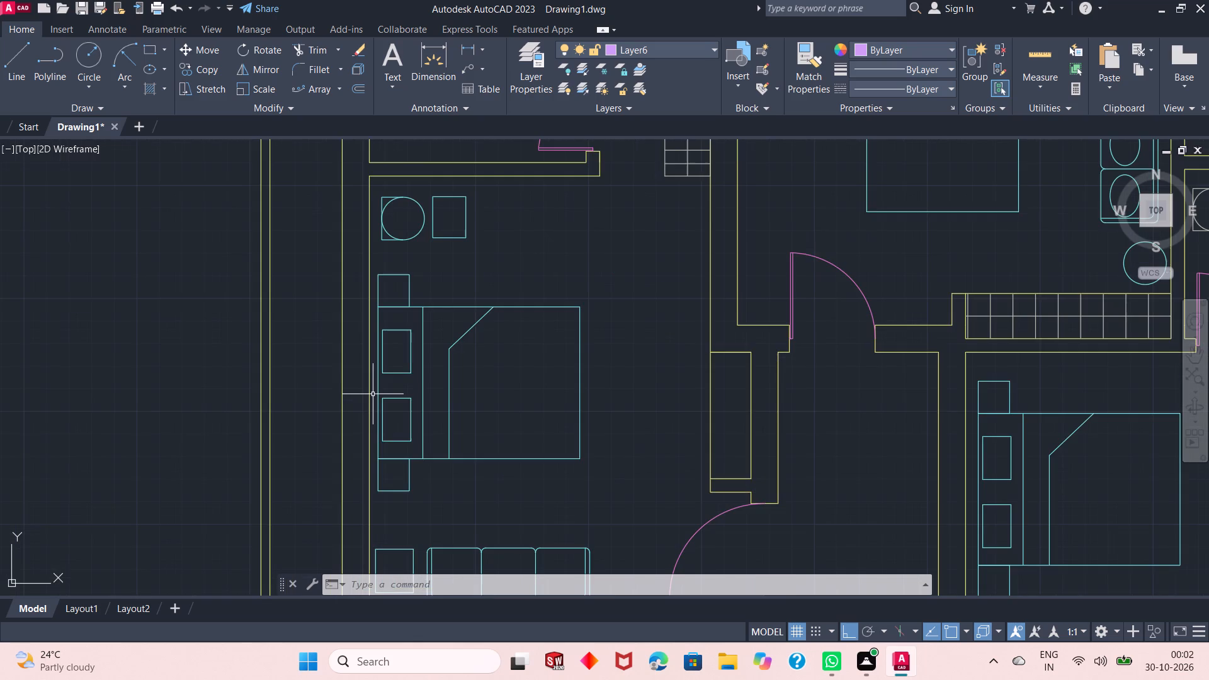
pyautogui.keyDown('ctrl'); pyautogui.scroll(1, 373, 394); pyautogui.keyUp('ctrl')
pyautogui.write('l')
pyautogui.press('space')
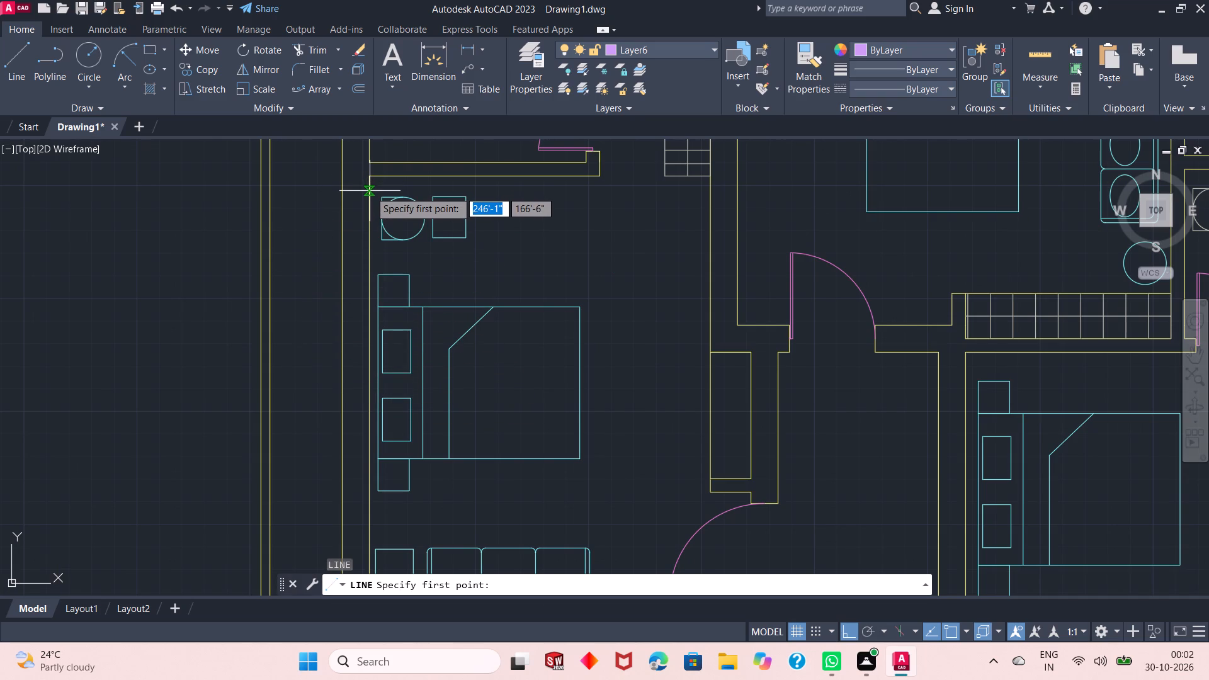
pyautogui.moveTo(370, 191); pyautogui.dragTo(344, 193)
pyautogui.click(344, 193)
pyautogui.press('Escape')
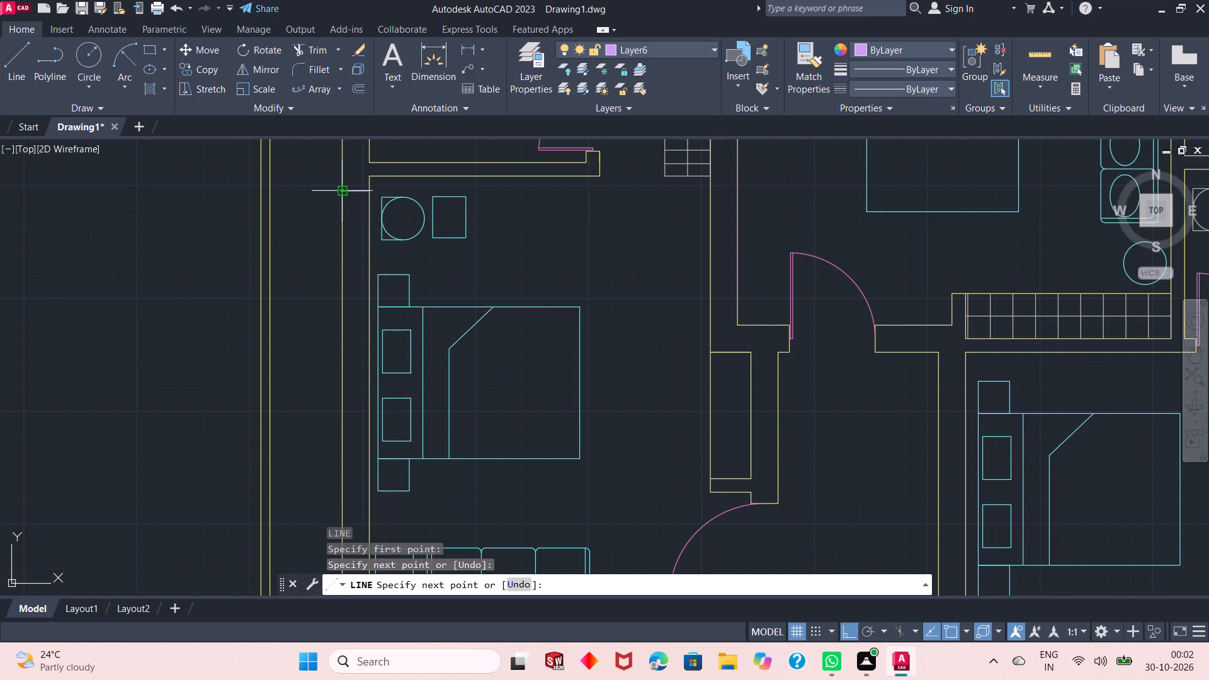
# Offset the bedroom's wall-crossing line 3'8" south to set the other end of the window.
pyautogui.click(353, 91)
pyautogui.press('space')
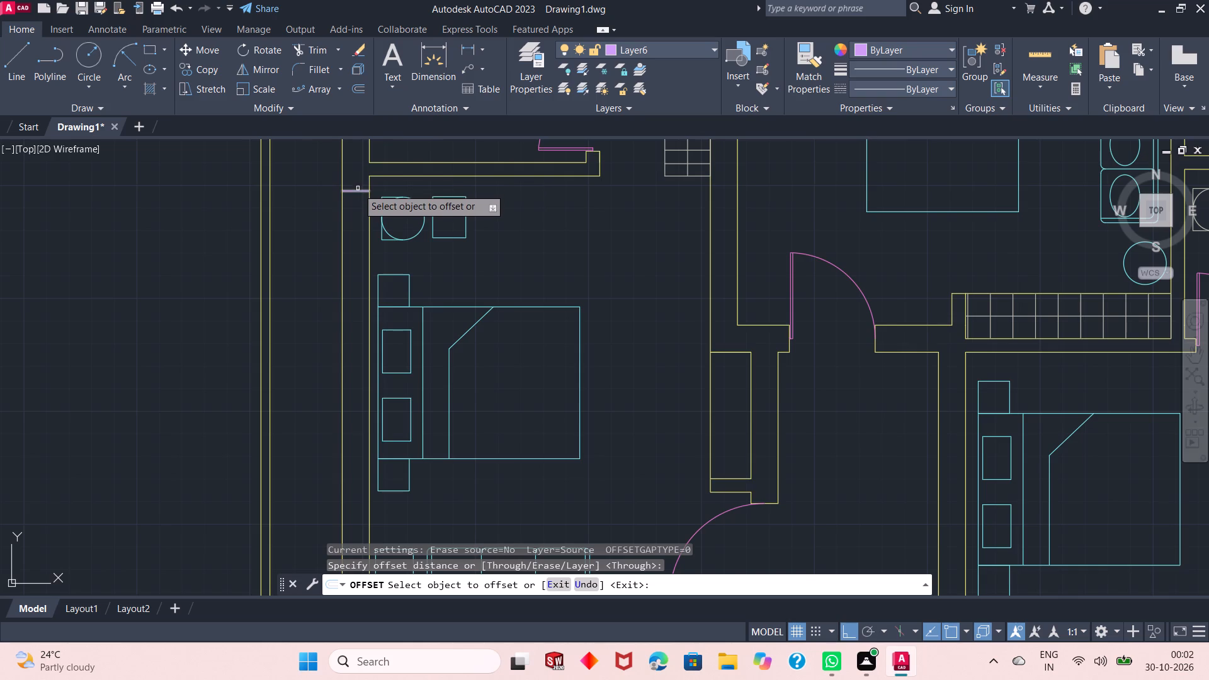
pyautogui.click(358, 190)
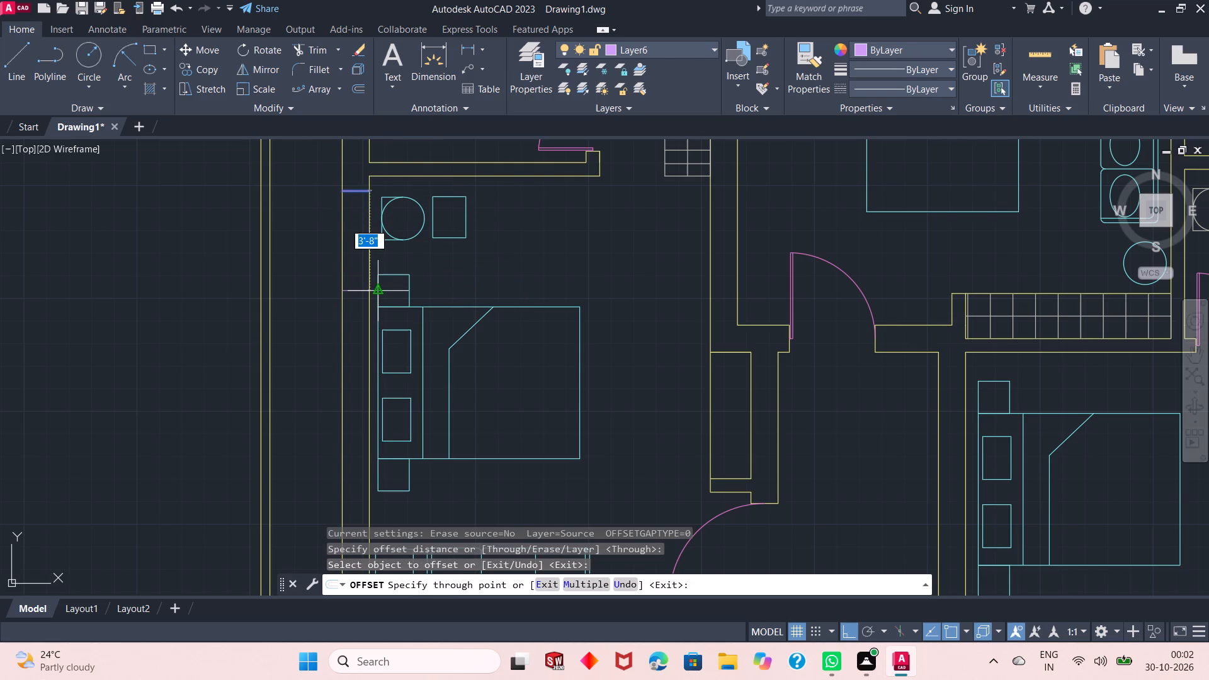
pyautogui.write('3\'8"')
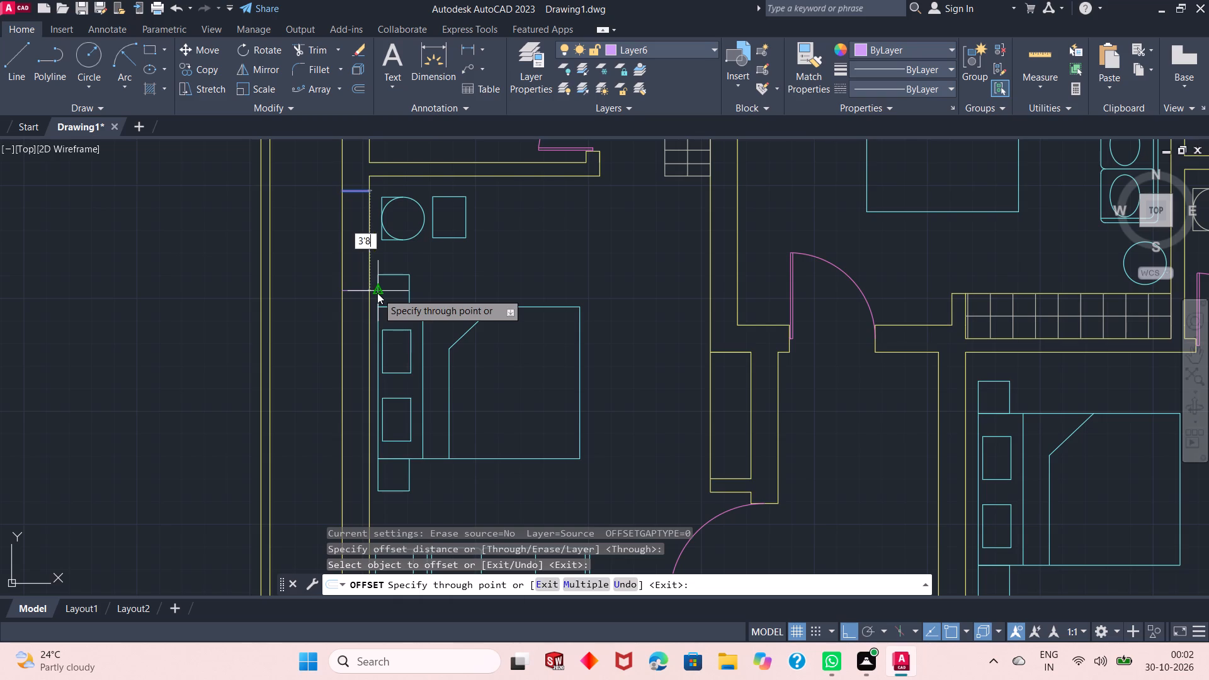
pyautogui.press('Return')
pyautogui.press('space')
# Draw a vertical centre line joining the midpoints of the bedroom window's two end lines.
pyautogui.write('l')
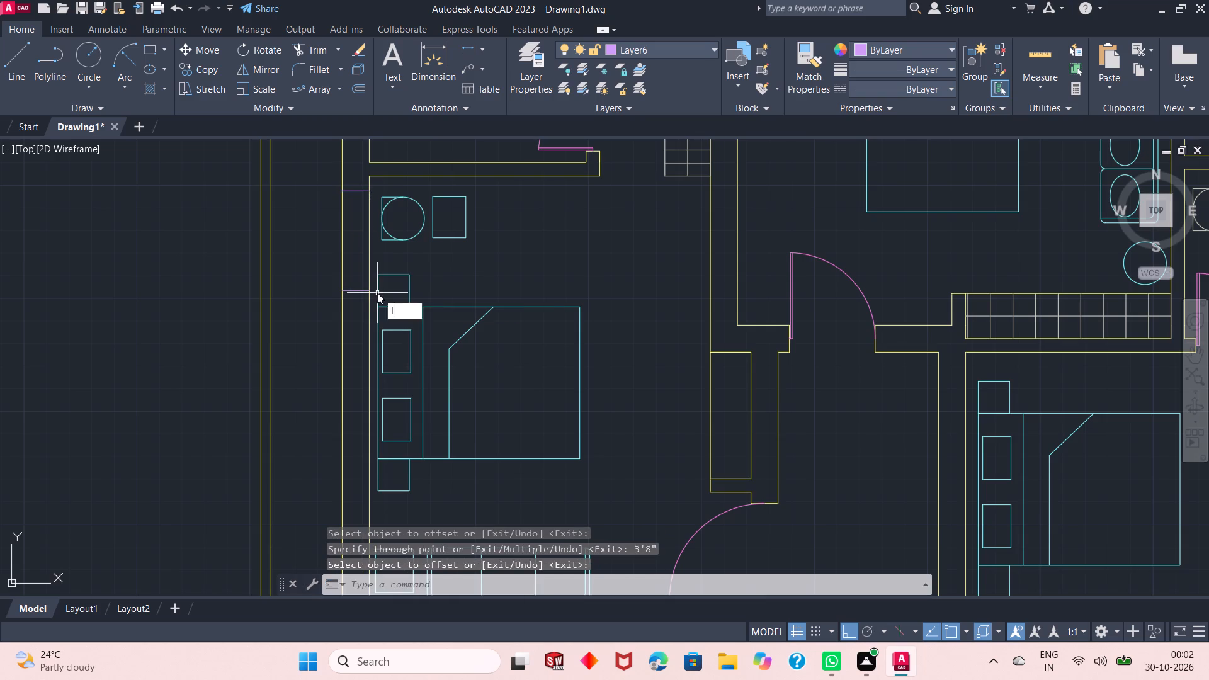
pyautogui.press('space')
pyautogui.moveTo(362, 292); pyautogui.dragTo(364, 249)
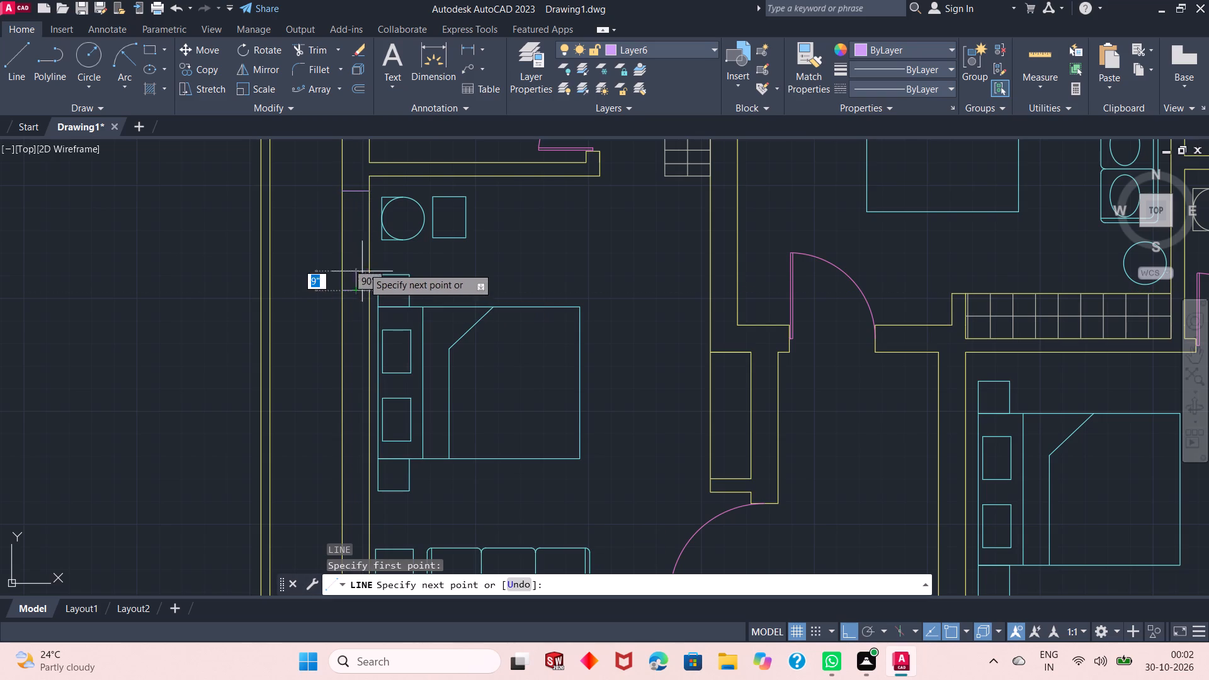
pyautogui.moveTo(364, 249); pyautogui.dragTo(356, 190)
pyautogui.click(356, 190)
pyautogui.press('Escape')
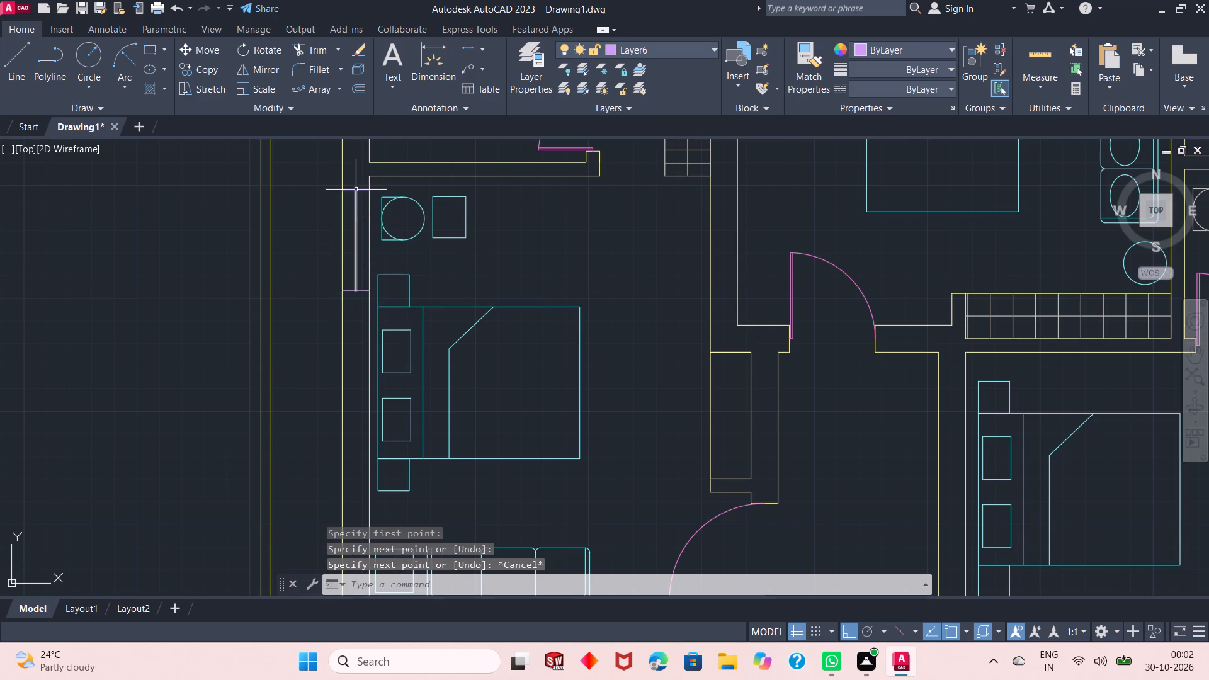
# Trim the short wall segment where the partition between the west bedroom and the kitchen meets the west wall.
pyautogui.keyDown('ctrl'); pyautogui.scroll(-2, 380, 245); pyautogui.keyUp('ctrl')
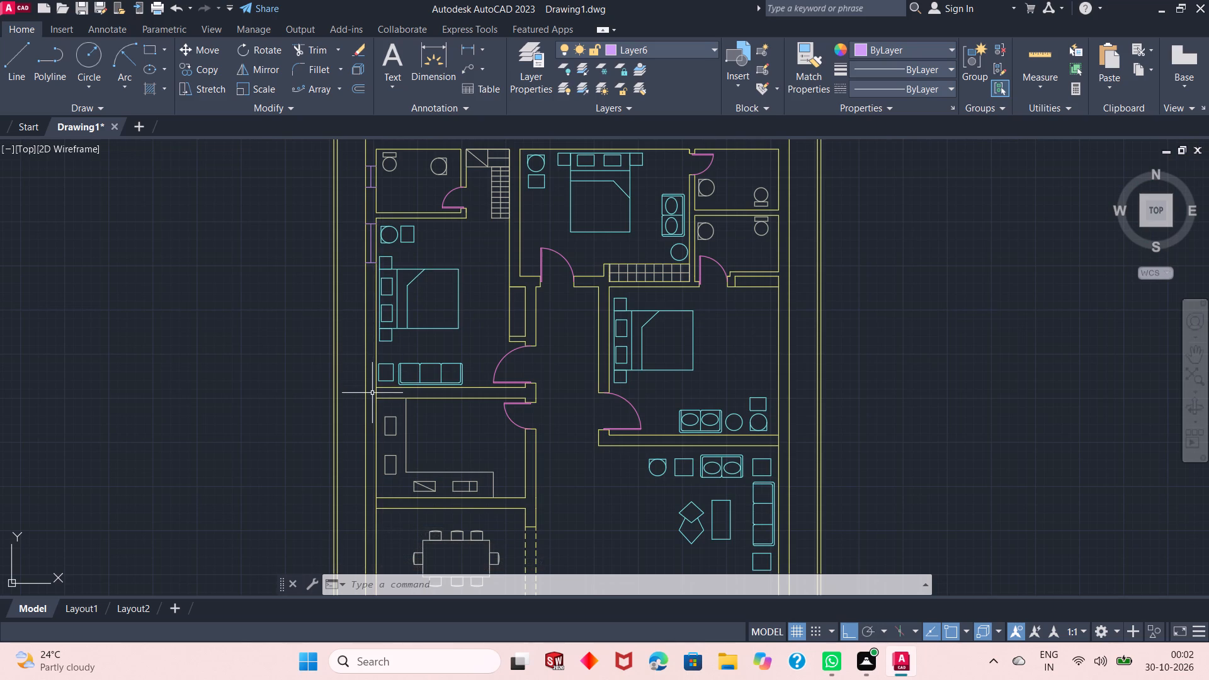
pyautogui.keyDown('ctrl'); pyautogui.scroll(1, 372, 393); pyautogui.keyUp('ctrl')
pyautogui.click(310, 48)
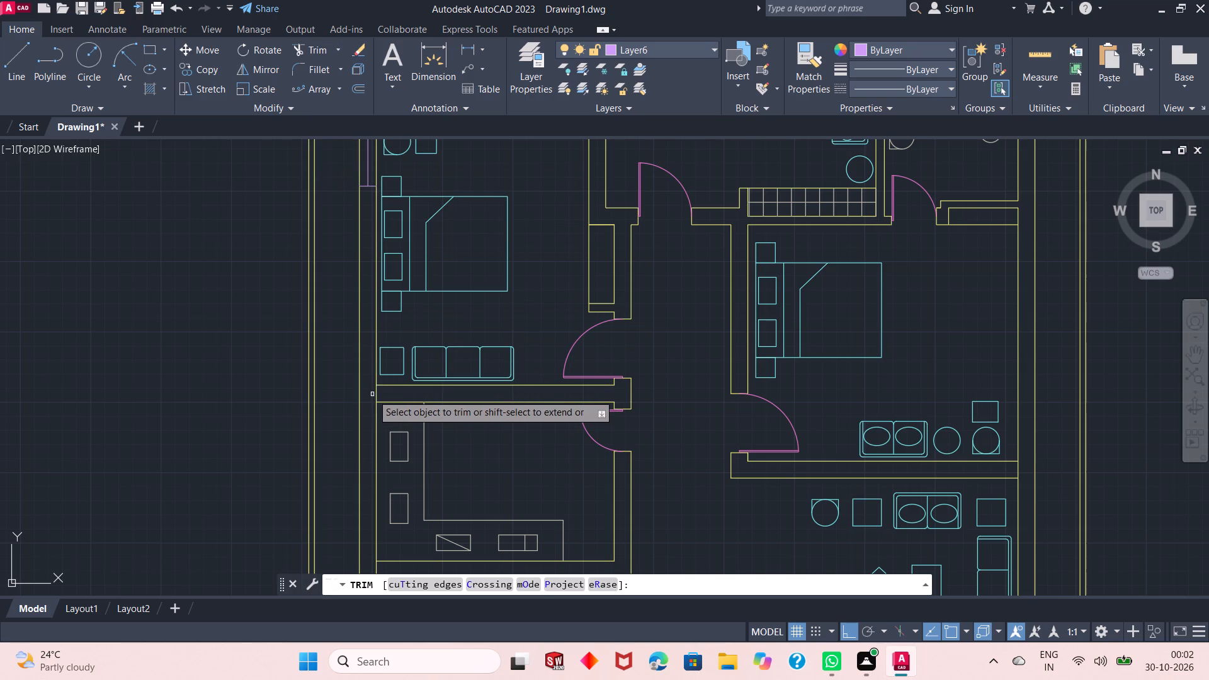
pyautogui.moveTo(372, 394); pyautogui.dragTo(382, 394)
pyautogui.click(382, 394)
pyautogui.press('space')
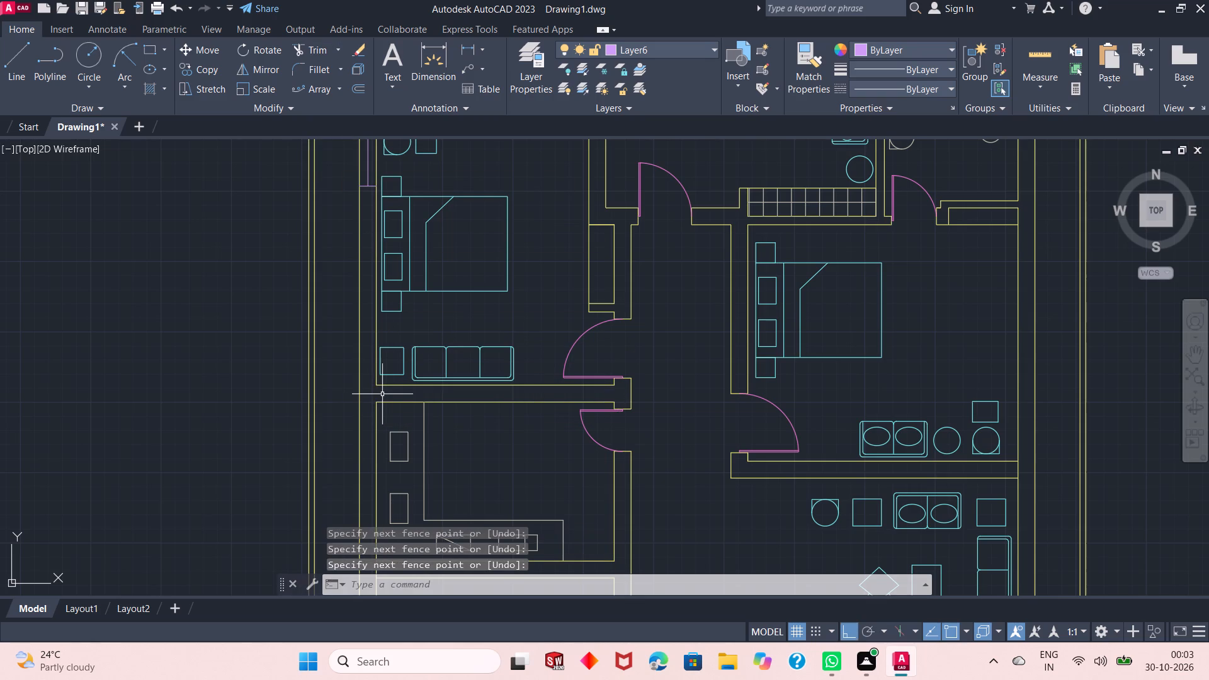
# Draw an 11" horizontal line across the west bedroom's west wall near its south end, beside the square side table.
pyautogui.write('l')
pyautogui.press('space')
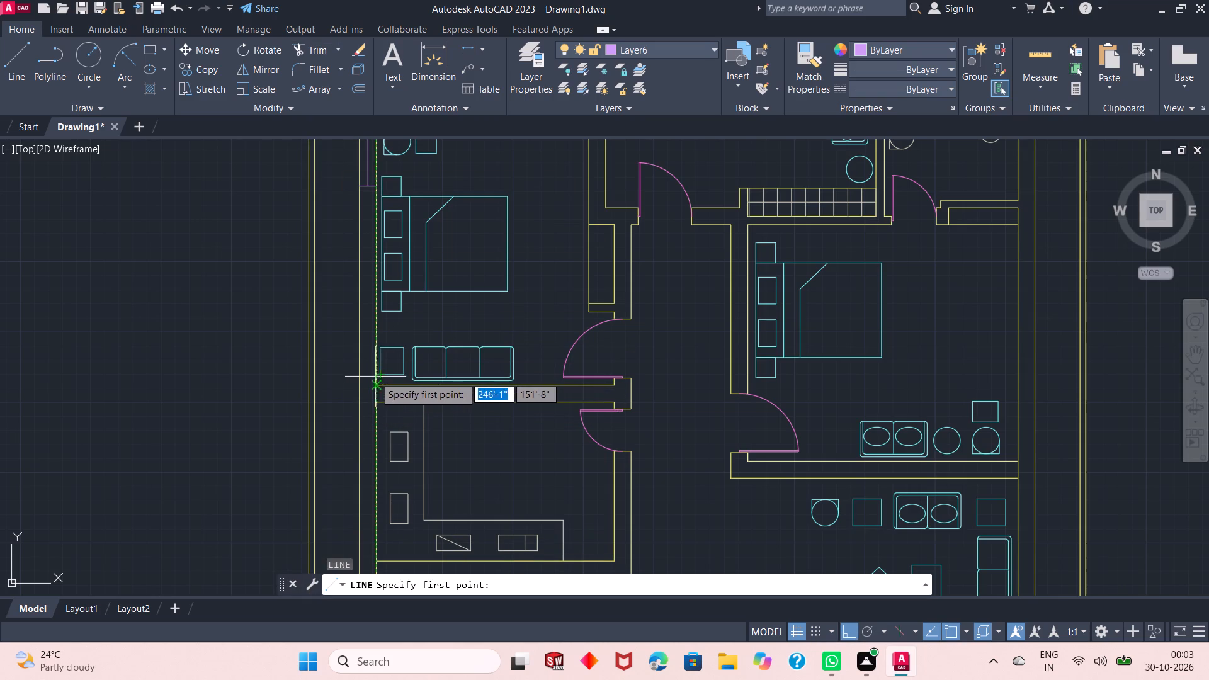
pyautogui.keyDown('ctrl'); pyautogui.scroll(2, 378, 372); pyautogui.keyUp('ctrl')
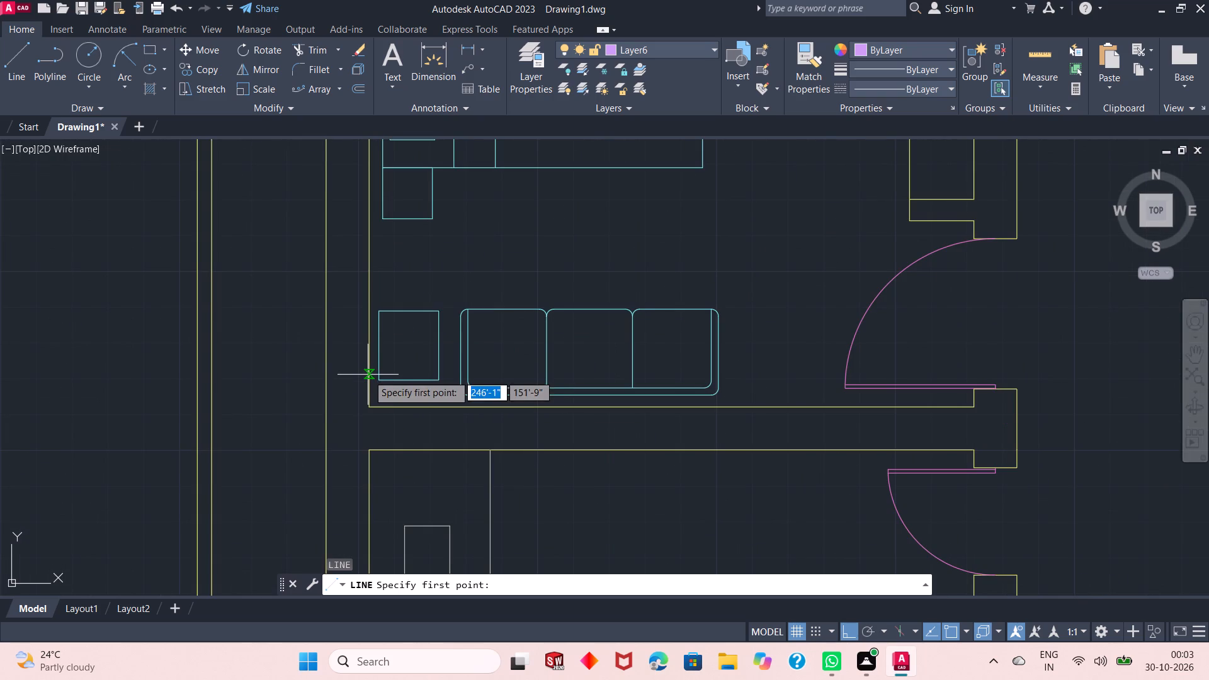
pyautogui.moveTo(369, 388); pyautogui.dragTo(328, 395)
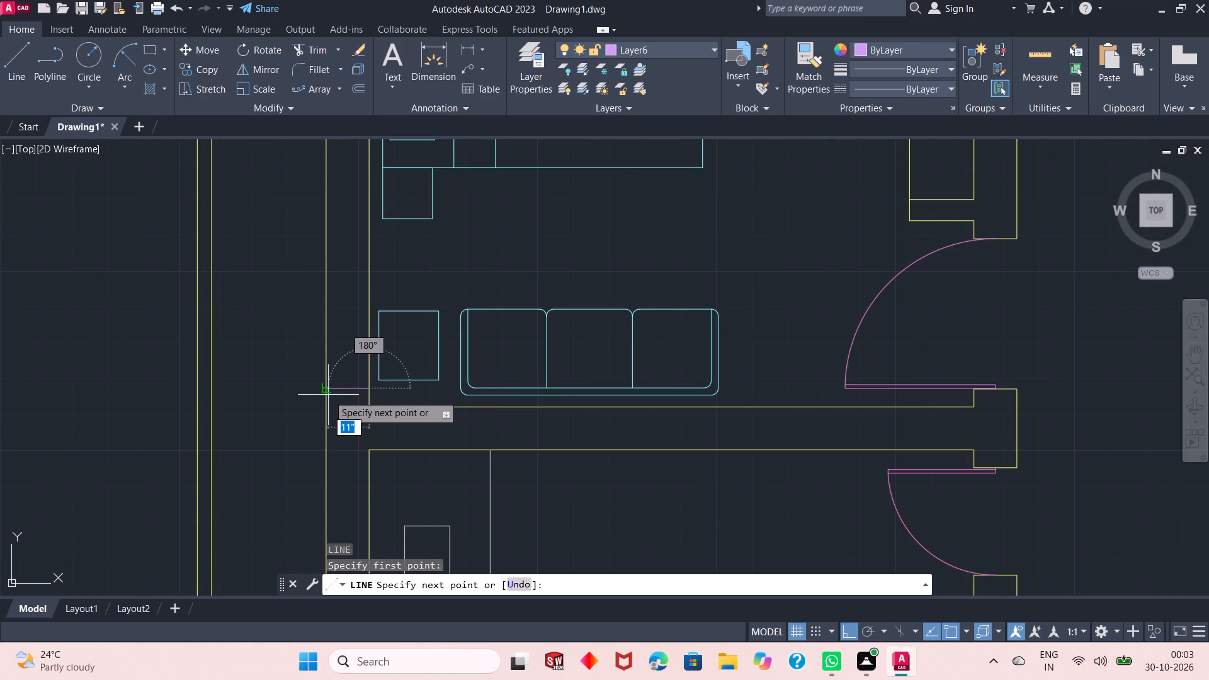
pyautogui.click(328, 395)
pyautogui.press('space')
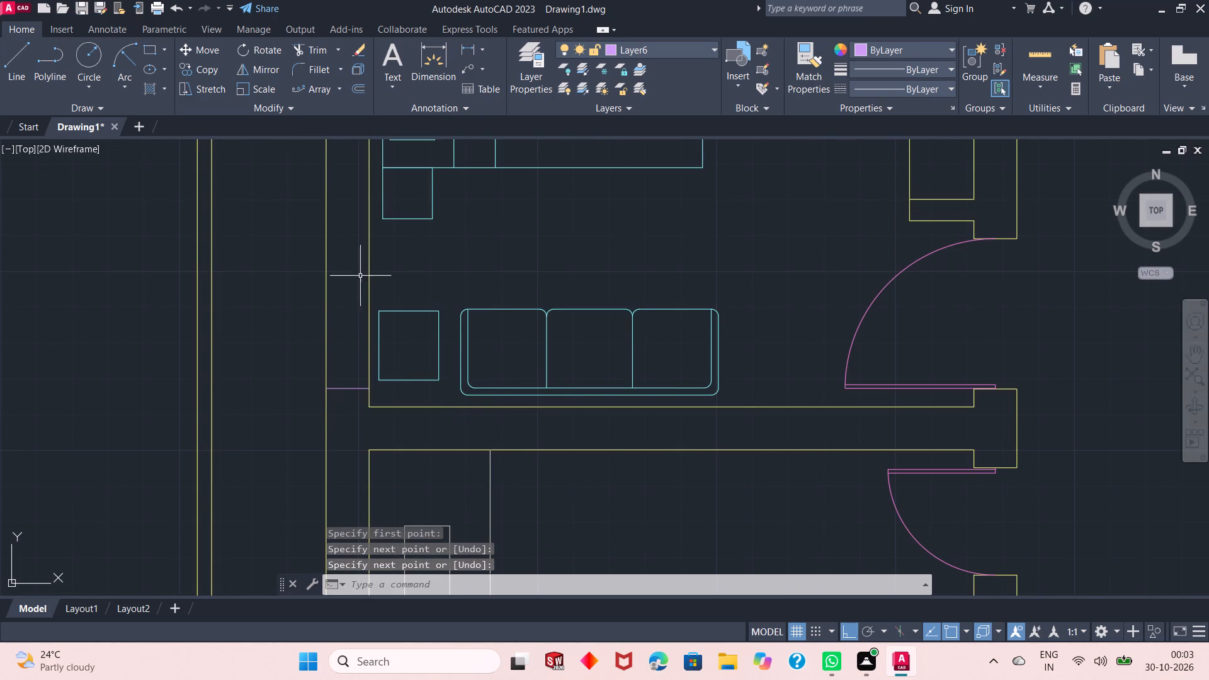
# Offset the line crossing the west bedroom's west wall beside the side table 4' north to set the window's other end.
pyautogui.click(355, 91)
pyautogui.press('space')
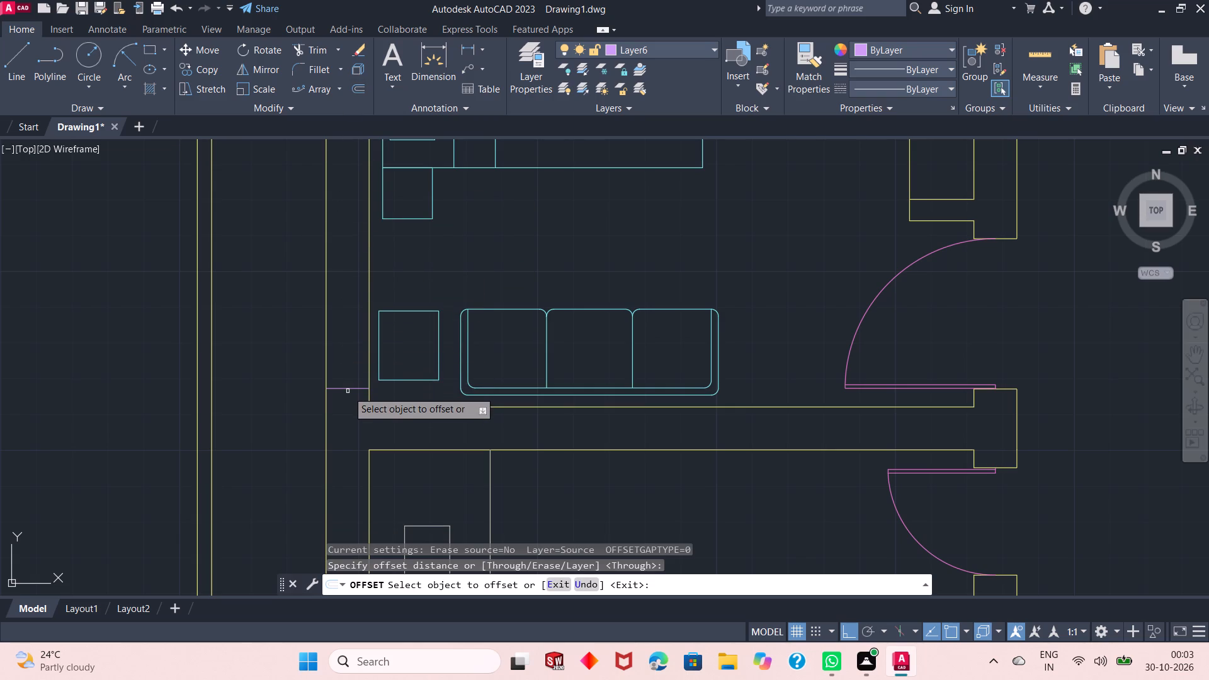
pyautogui.moveTo(355, 388); pyautogui.dragTo(395, 280)
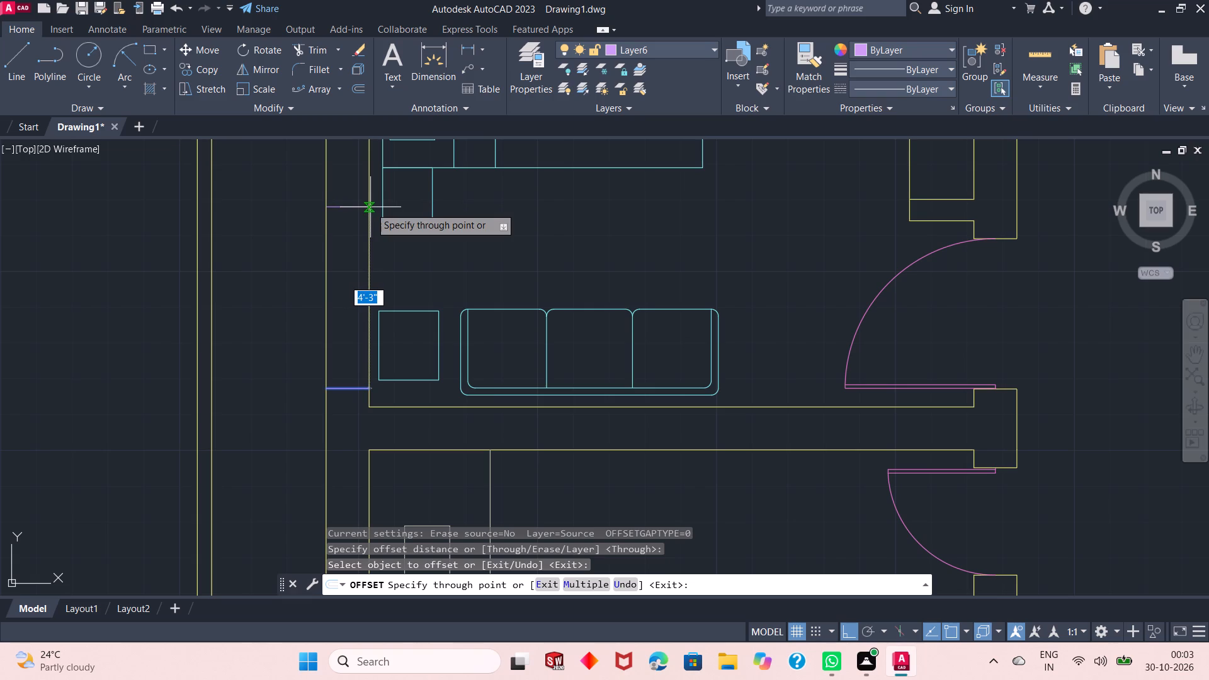
pyautogui.write("4'")
pyautogui.press('Return')
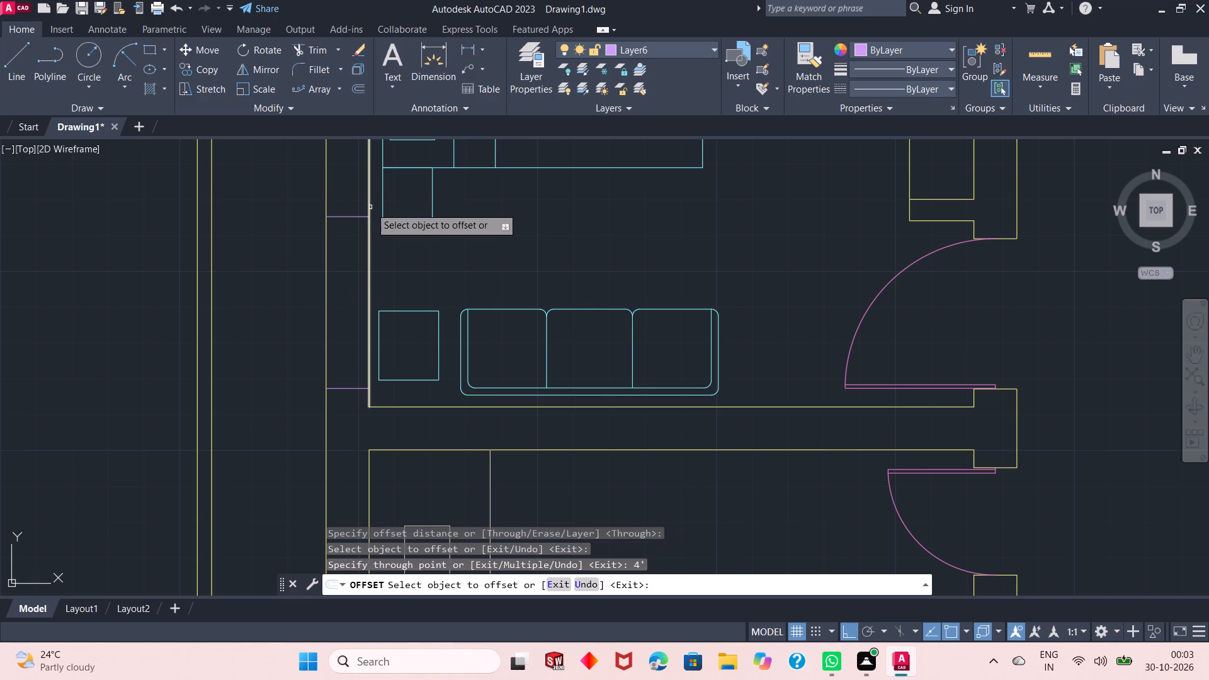
pyautogui.press('space')
# Draw a vertical centre line joining the midpoints of the two end lines of the west bedroom's southern window.
pyautogui.write('l')
pyautogui.press('space')
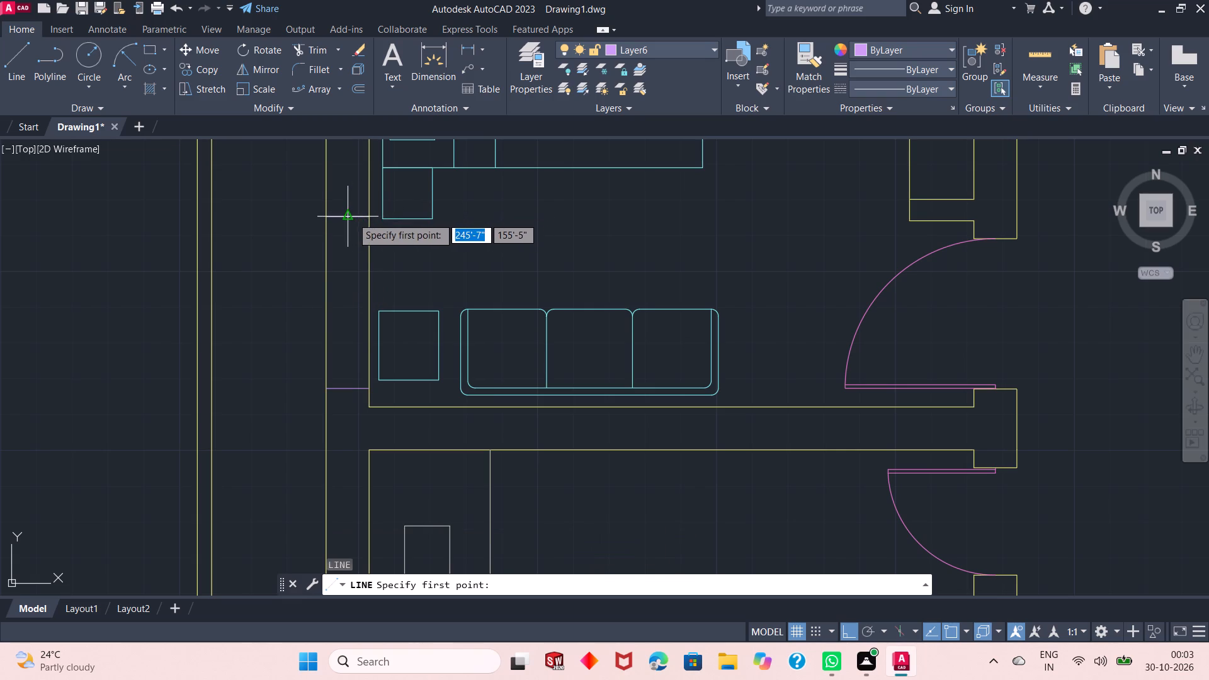
pyautogui.moveTo(347, 217); pyautogui.dragTo(348, 383)
pyautogui.click(348, 383)
pyautogui.press('space')
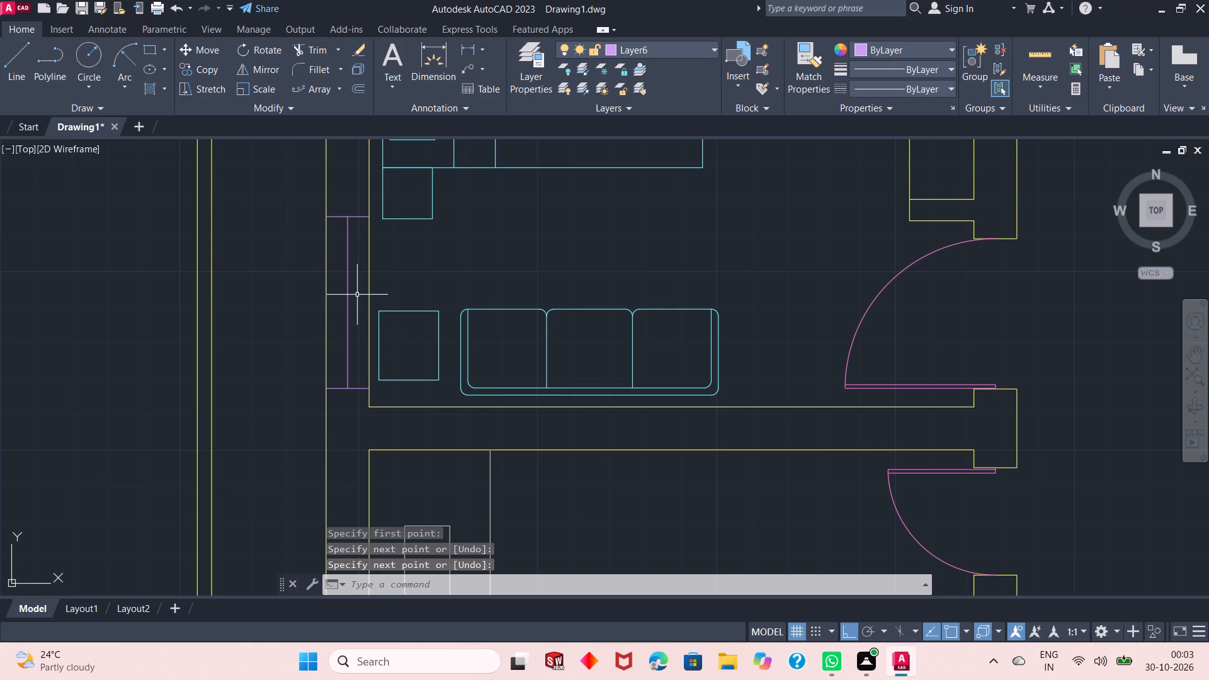
# Draw a horizontal line across the kitchen's west wall near its north end, beside the northern counter fixture.
pyautogui.keyDown('ctrl'); pyautogui.scroll(-1, 357, 292); pyautogui.keyUp('ctrl')
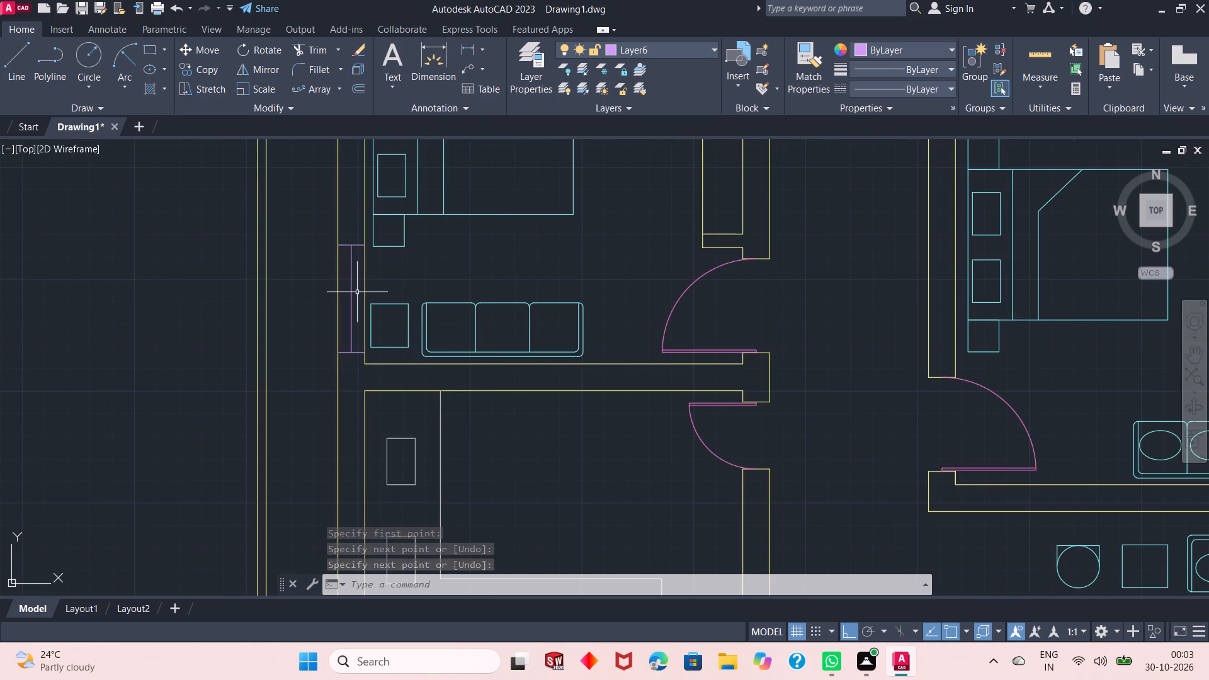
pyautogui.keyDown('ctrl'); pyautogui.scroll(-2, 421, 247); pyautogui.keyUp('ctrl')
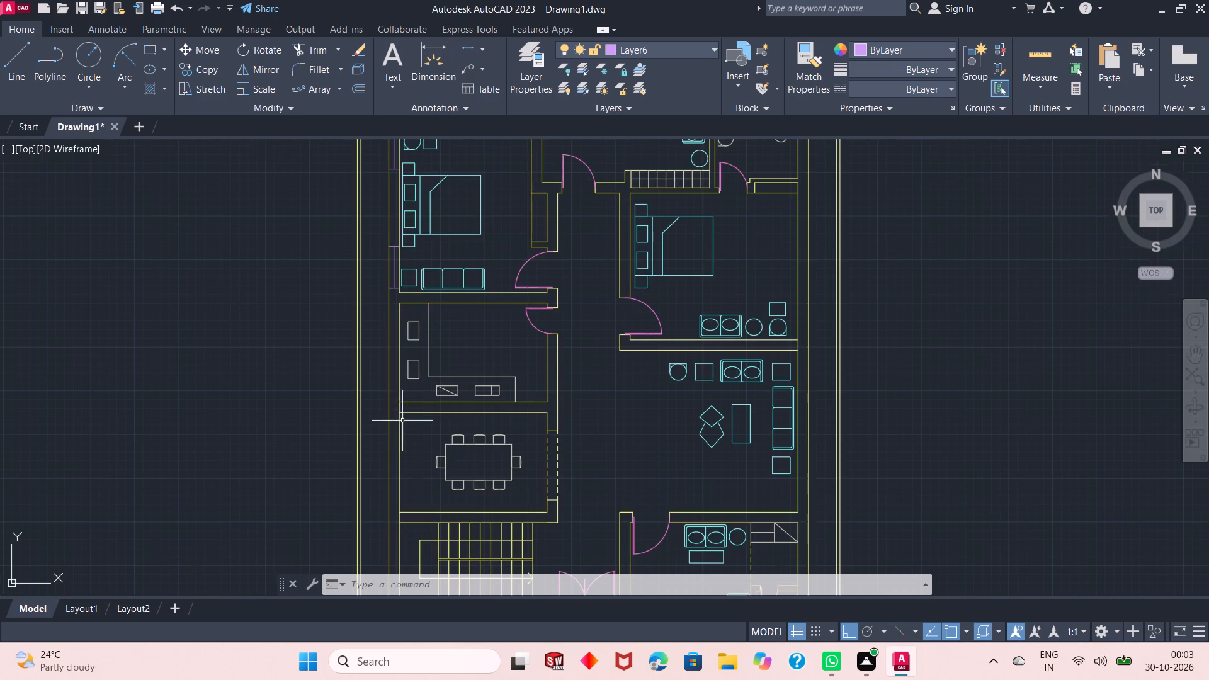
pyautogui.keyDown('ctrl'); pyautogui.scroll(3, 402, 421); pyautogui.keyUp('ctrl')
pyautogui.write('l')
pyautogui.press('space')
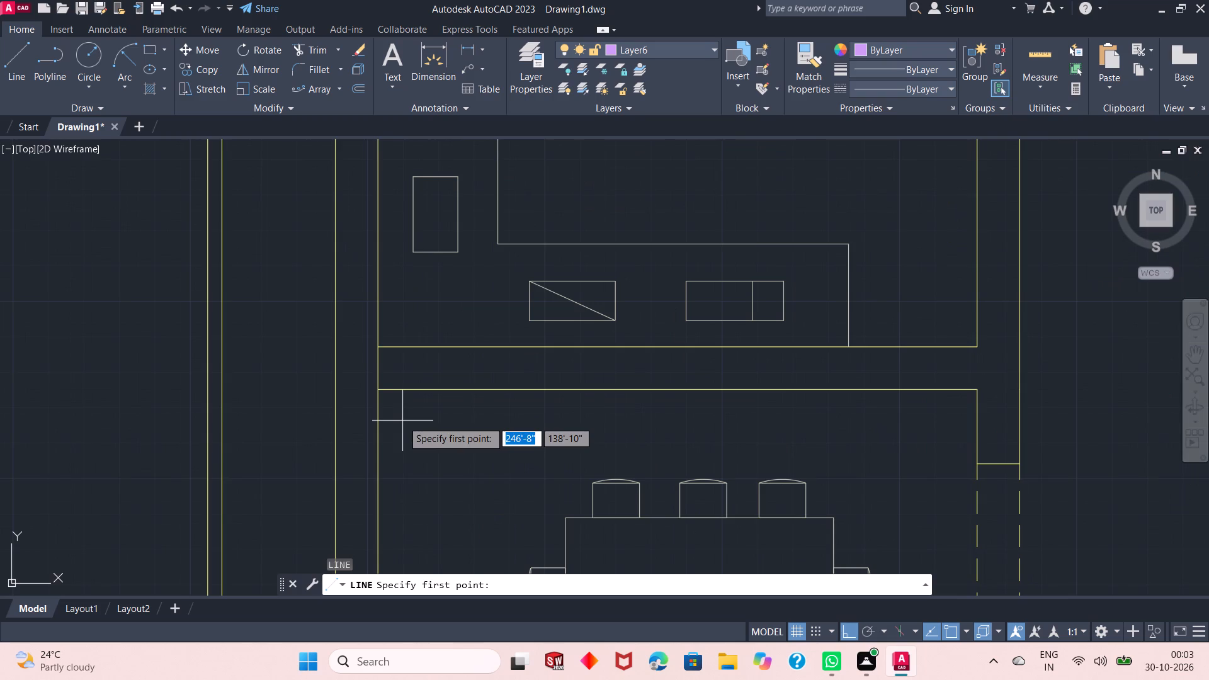
pyautogui.keyDown('ctrl'); pyautogui.scroll(-2, 406, 479); pyautogui.keyUp('ctrl')
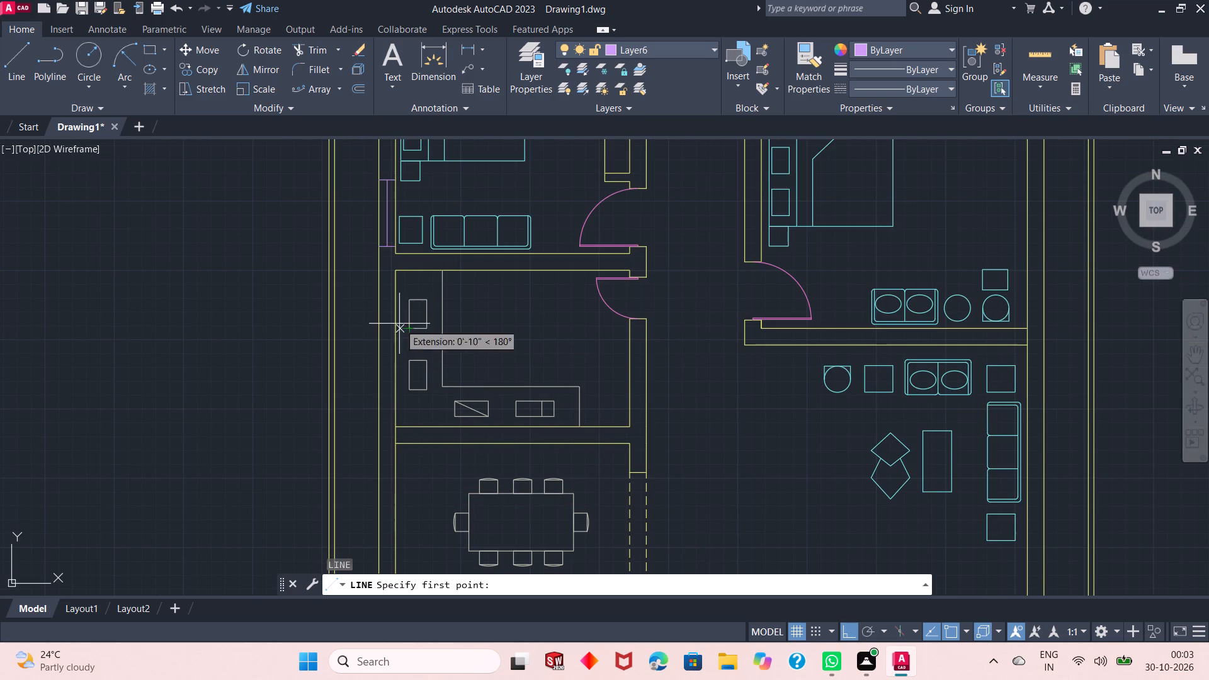
pyautogui.click(393, 308)
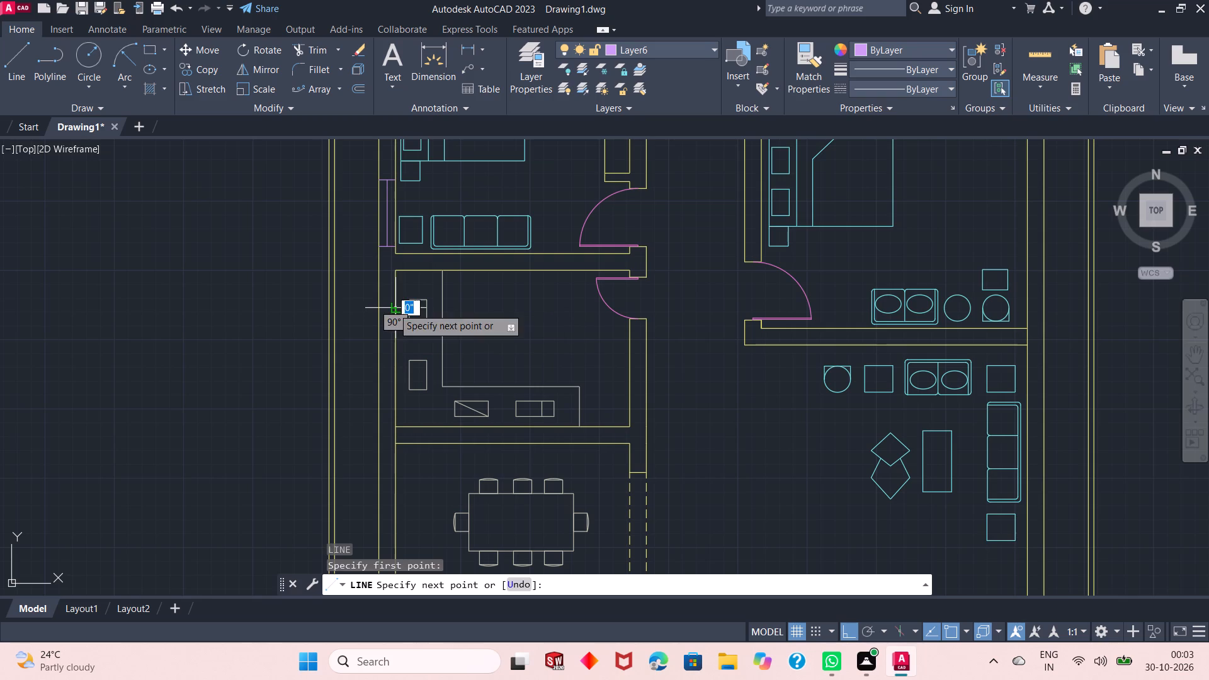
pyautogui.click(381, 308)
pyautogui.press('space')
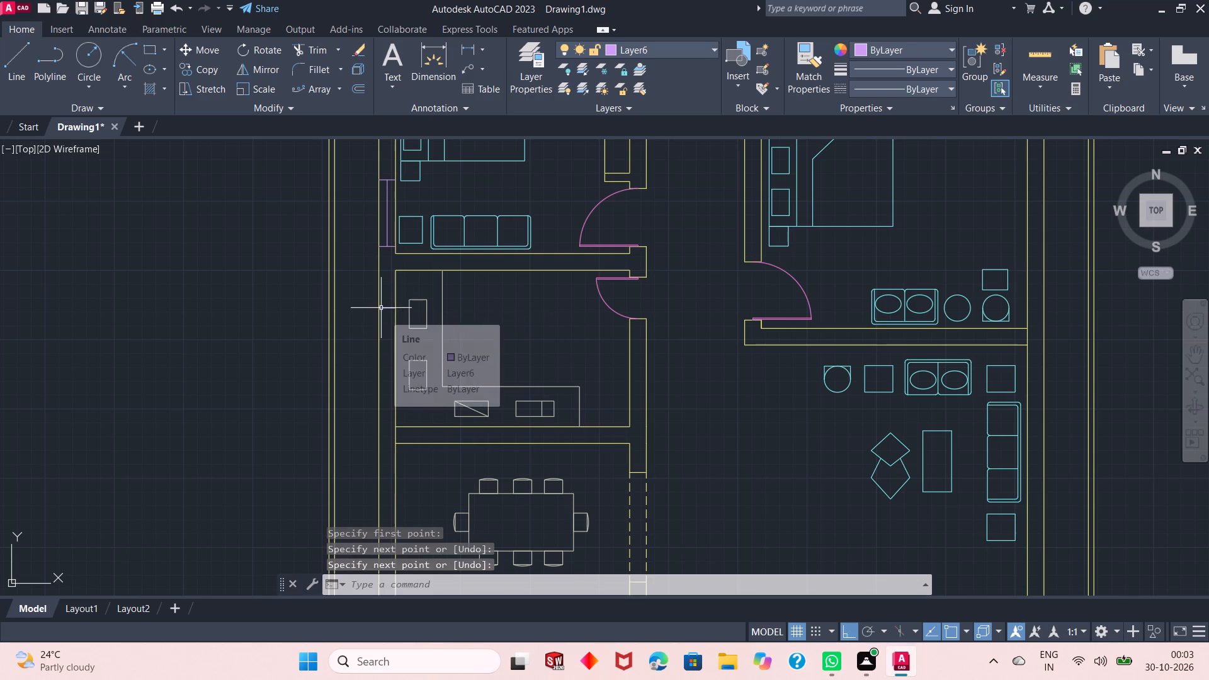
# Offset the kitchen's wall-crossing line 3'8" south to set the other end of the window.
pyautogui.click(356, 91)
pyautogui.press('space')
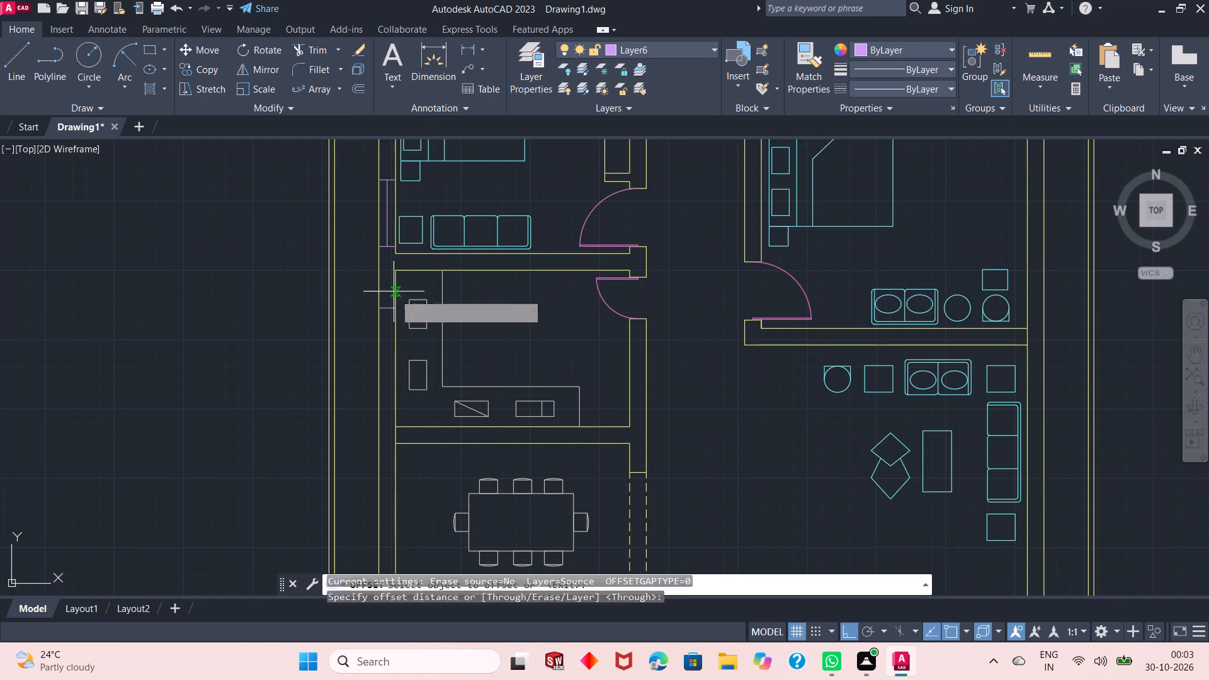
pyautogui.click(383, 307)
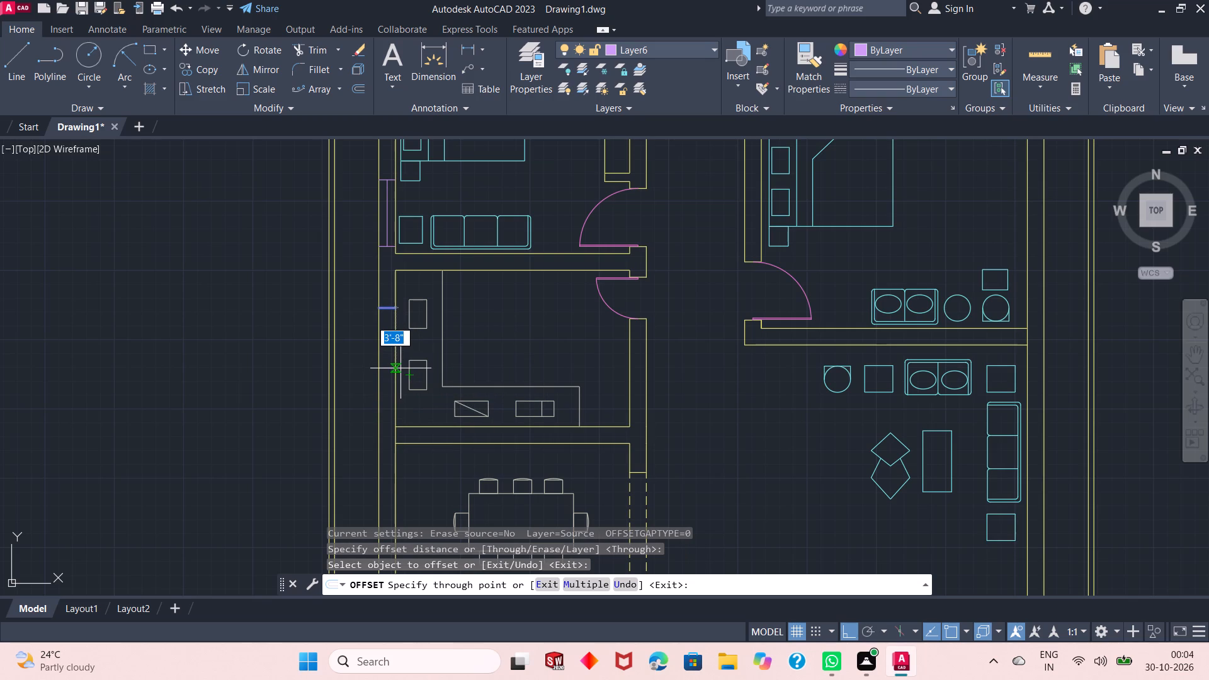
pyautogui.write('3\'8"')
pyautogui.press('Return')
pyautogui.press('space')
# Draw a vertical centre line joining the midpoints of the kitchen window's two end lines.
pyautogui.write('l')
pyautogui.press('space')
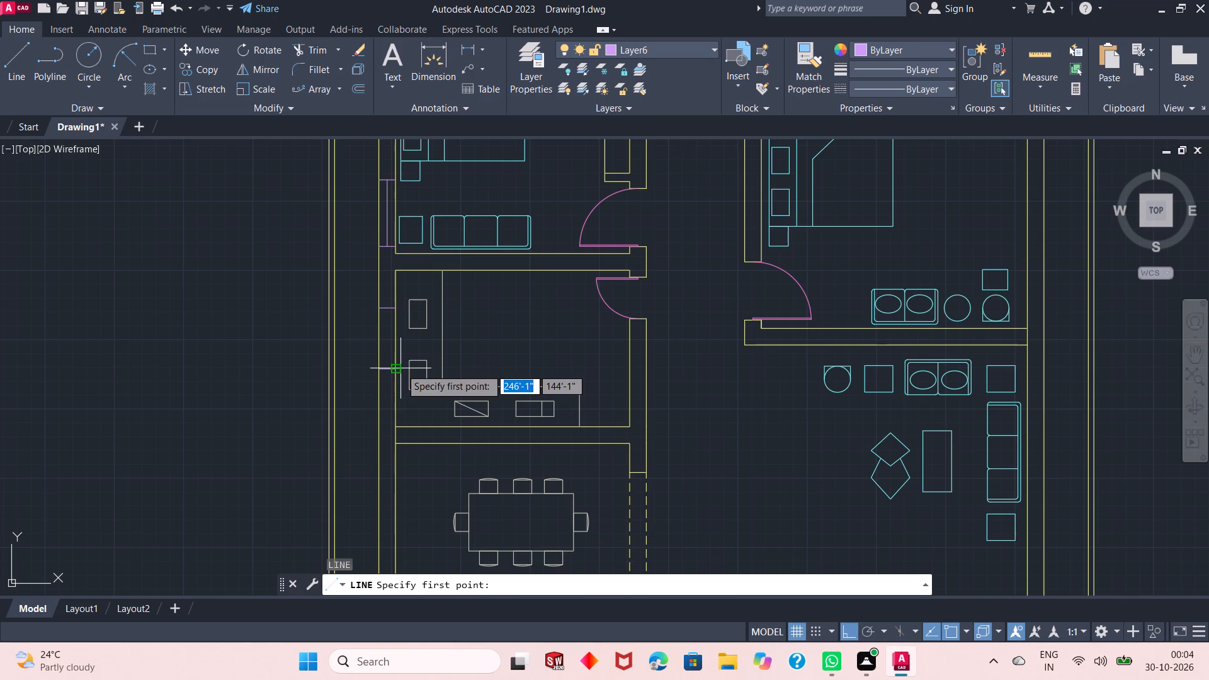
pyautogui.moveTo(388, 309); pyautogui.dragTo(385, 352)
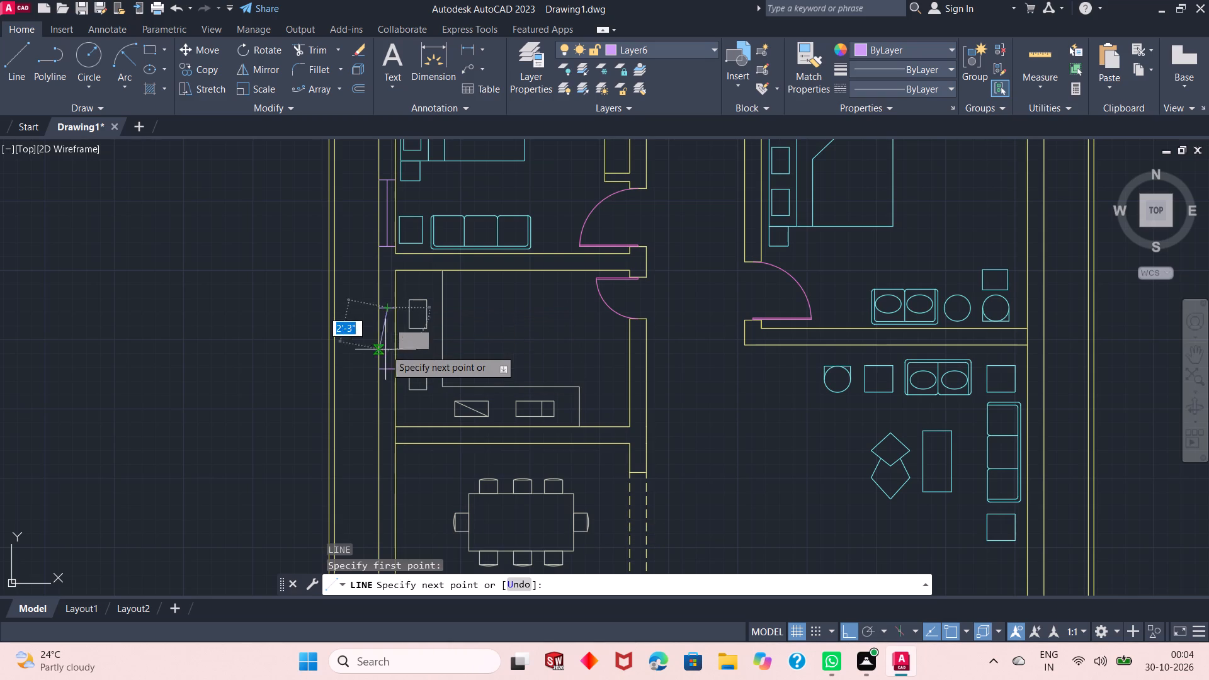
pyautogui.moveTo(385, 352); pyautogui.dragTo(385, 365)
pyautogui.click(385, 365)
pyautogui.press('space')
# Draw a horizontal line across the dining room's west wall near its north end, slightly north of the table and chairs.
pyautogui.keyDown('ctrl'); pyautogui.scroll(-1, 423, 247); pyautogui.keyUp('ctrl')
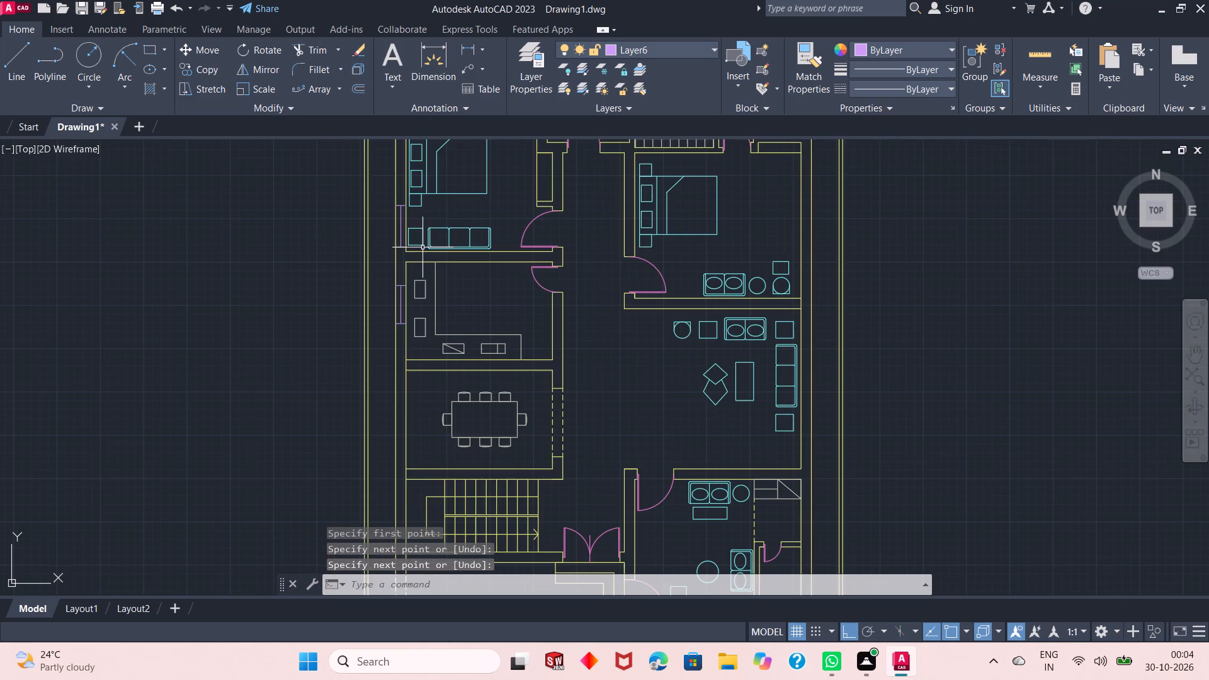
pyautogui.keyDown('ctrl'); pyautogui.scroll(2, 421, 428); pyautogui.keyUp('ctrl')
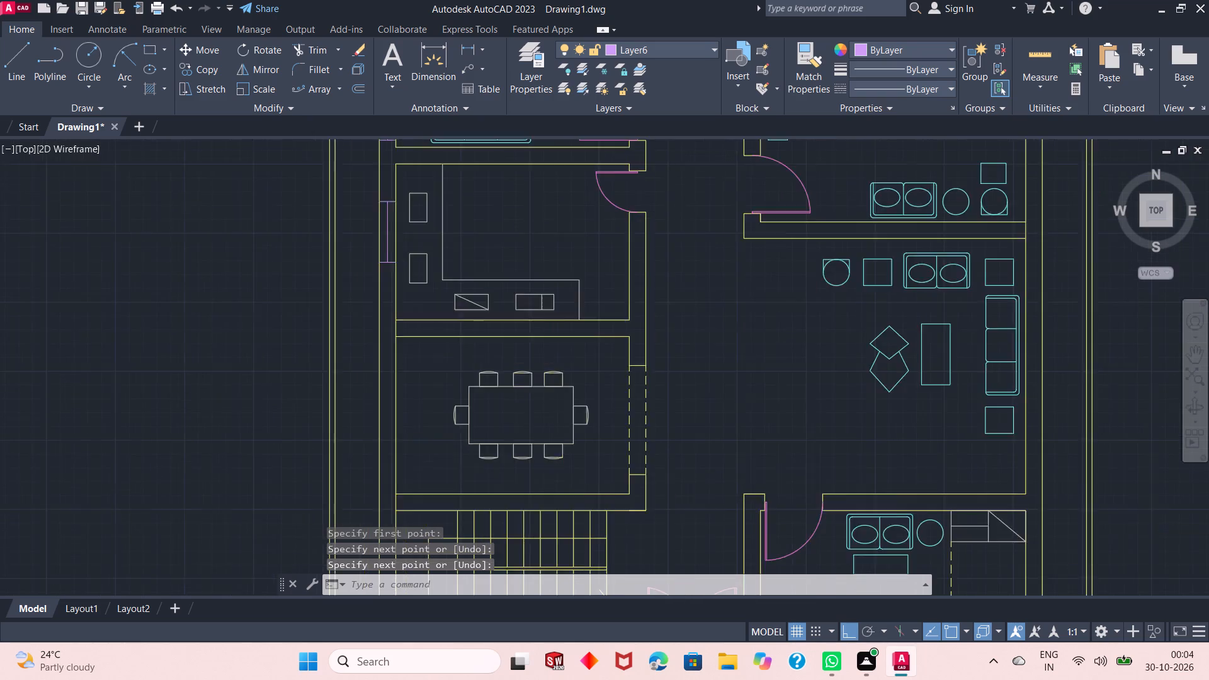
pyautogui.press('space')
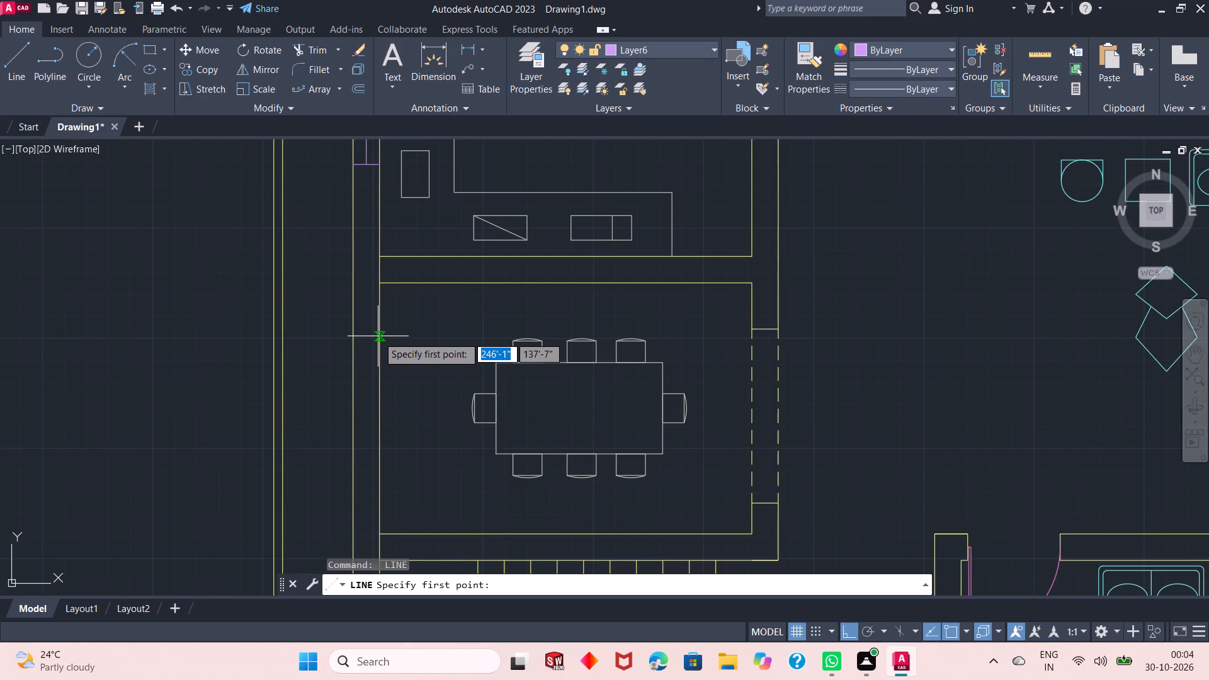
pyautogui.moveTo(378, 336); pyautogui.dragTo(355, 337)
pyautogui.click(355, 337)
pyautogui.press('space')
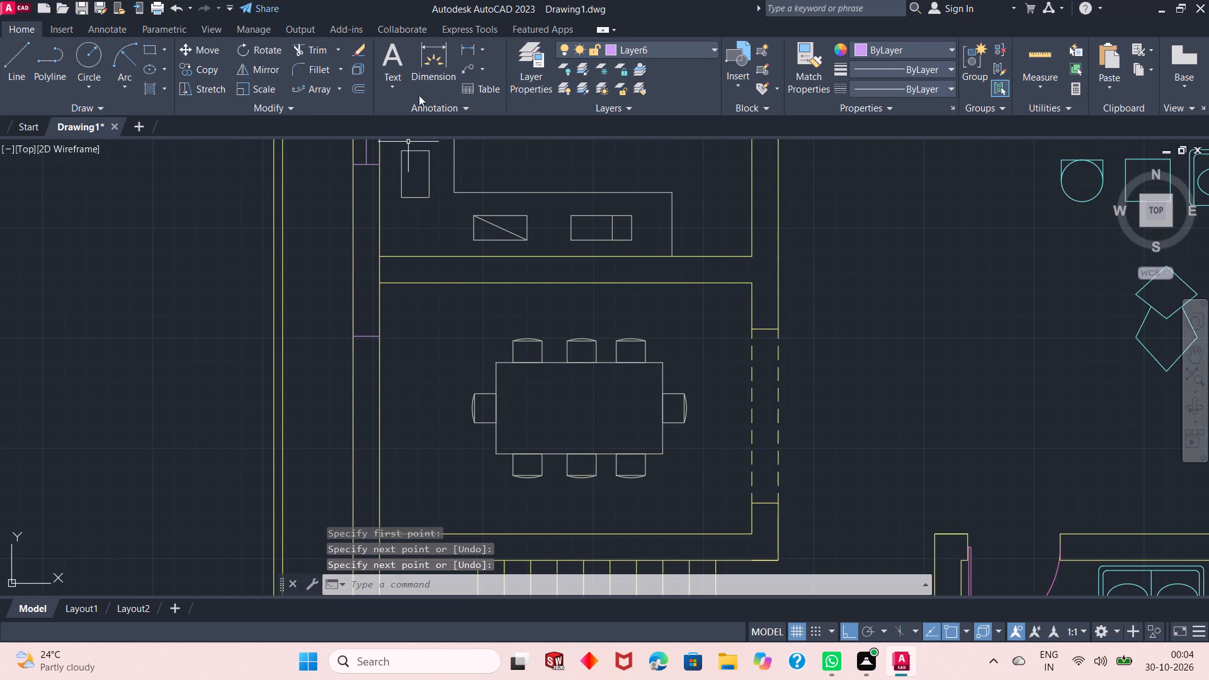
# Offset the dining room's wall-crossing line 5'6" south to set the other end of the window.
pyautogui.click(365, 84)
pyautogui.press('space')
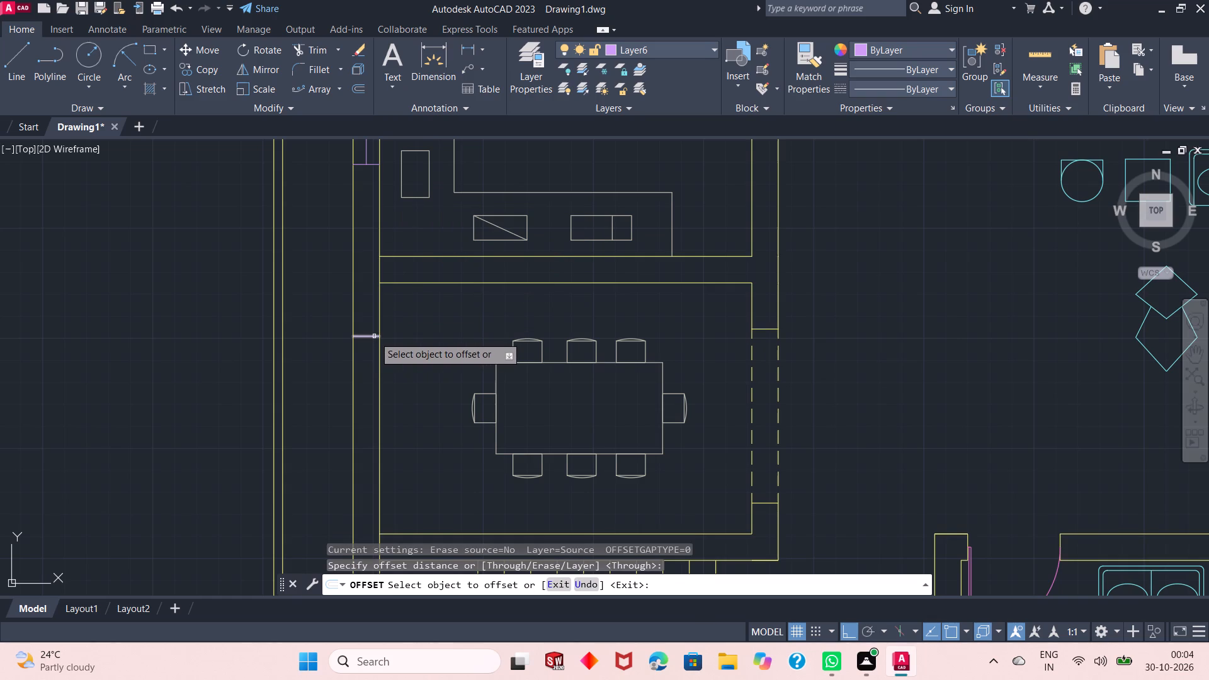
pyautogui.moveTo(374, 336); pyautogui.dragTo(358, 247)
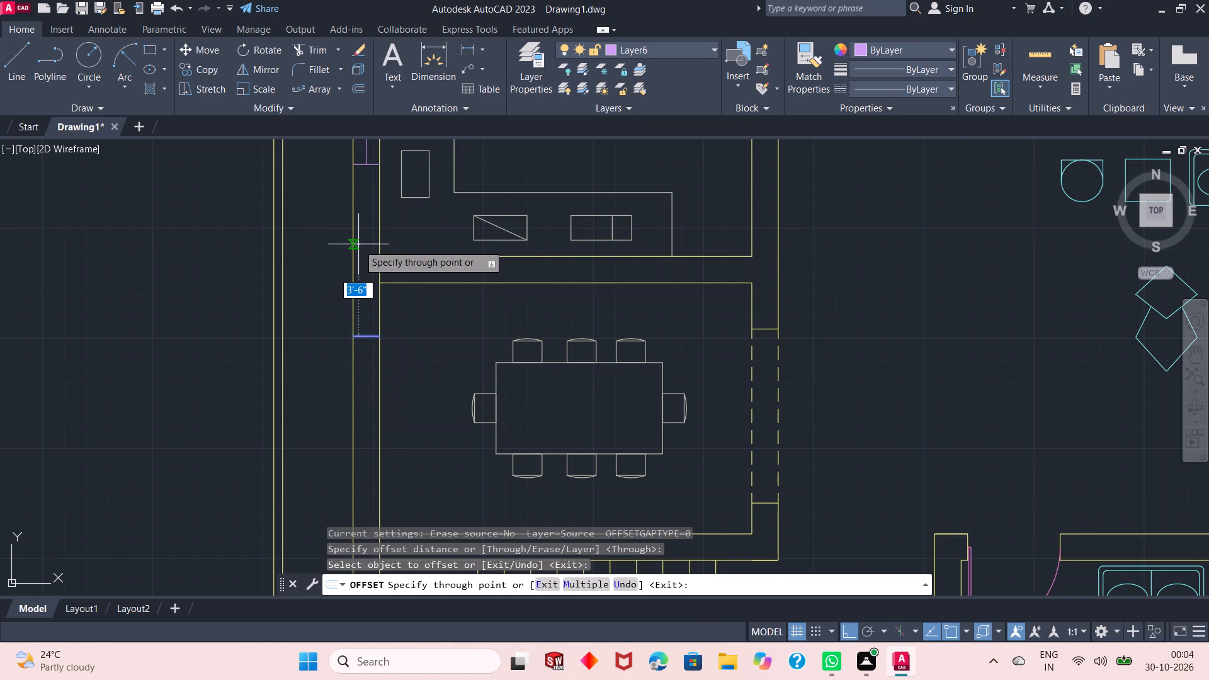
pyautogui.keyDown('ctrl'); pyautogui.scroll(-1, 358, 244); pyautogui.keyUp('ctrl')
pyautogui.keyDown('ctrl'); pyautogui.scroll(1, 366, 366); pyautogui.keyUp('ctrl')
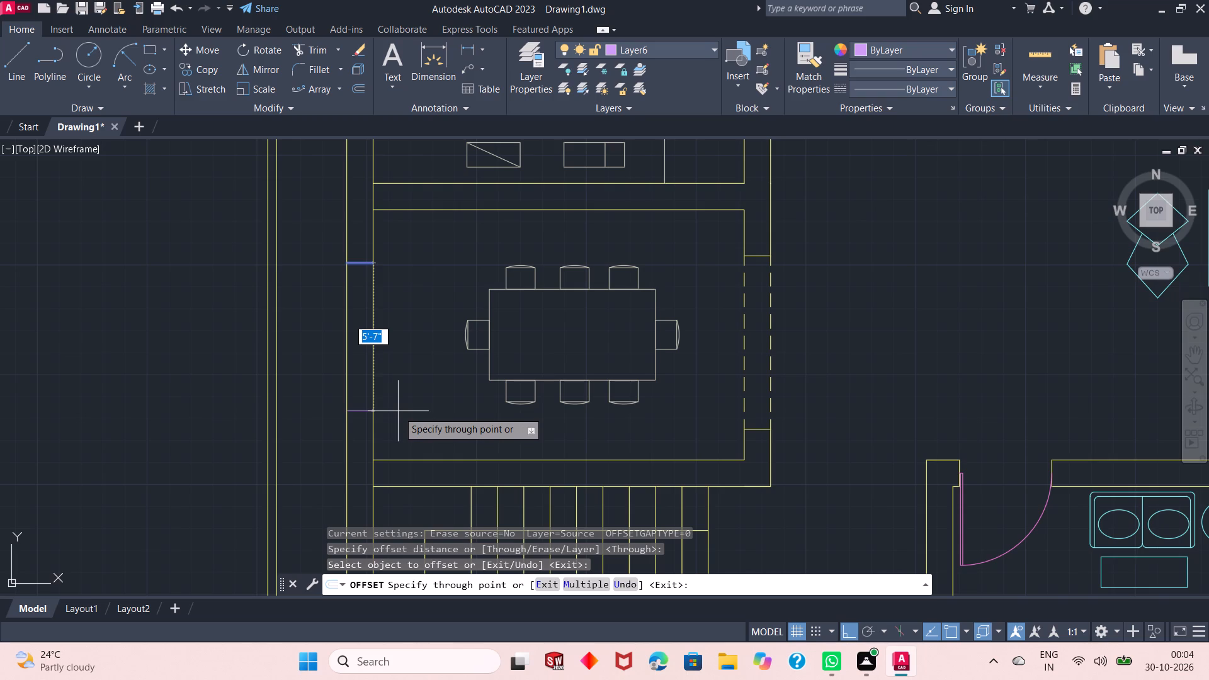
pyautogui.write('5\'6"')
pyautogui.press('Return')
pyautogui.press('space')
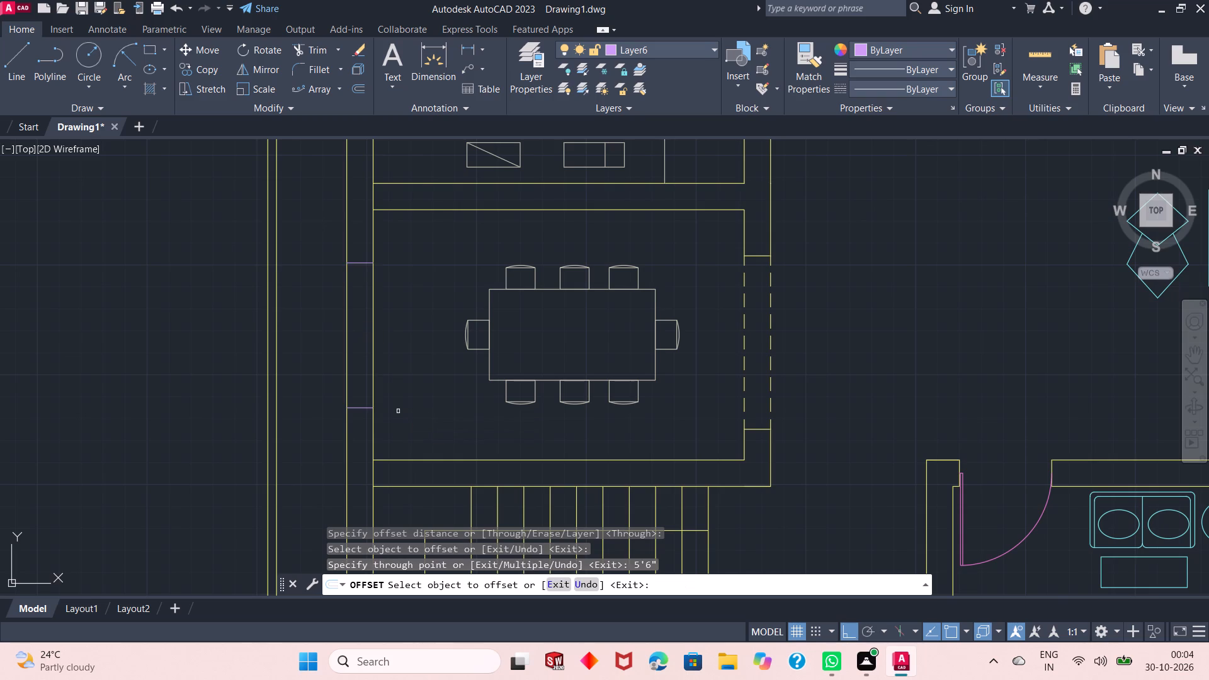
# Draw a vertical centre line joining the midpoints of the dining room window's two end lines.
pyautogui.write('l')
pyautogui.press('space')
pyautogui.moveTo(359, 256); pyautogui.dragTo(359, 405)
pyautogui.click(359, 405)
pyautogui.press('space')
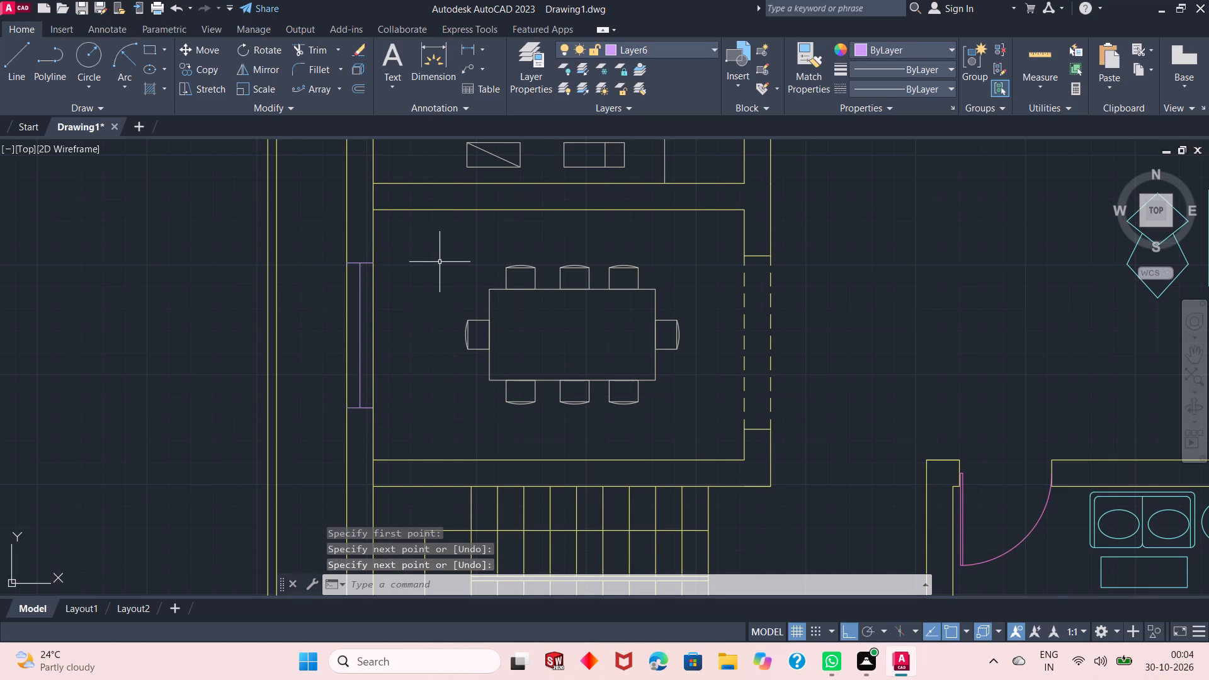
# Trim the short west wall segments where the kitchen–dining and dining–staircase partitions meet the wall.
pyautogui.keyDown('ctrl'); pyautogui.scroll(-2, 441, 260); pyautogui.keyUp('ctrl')
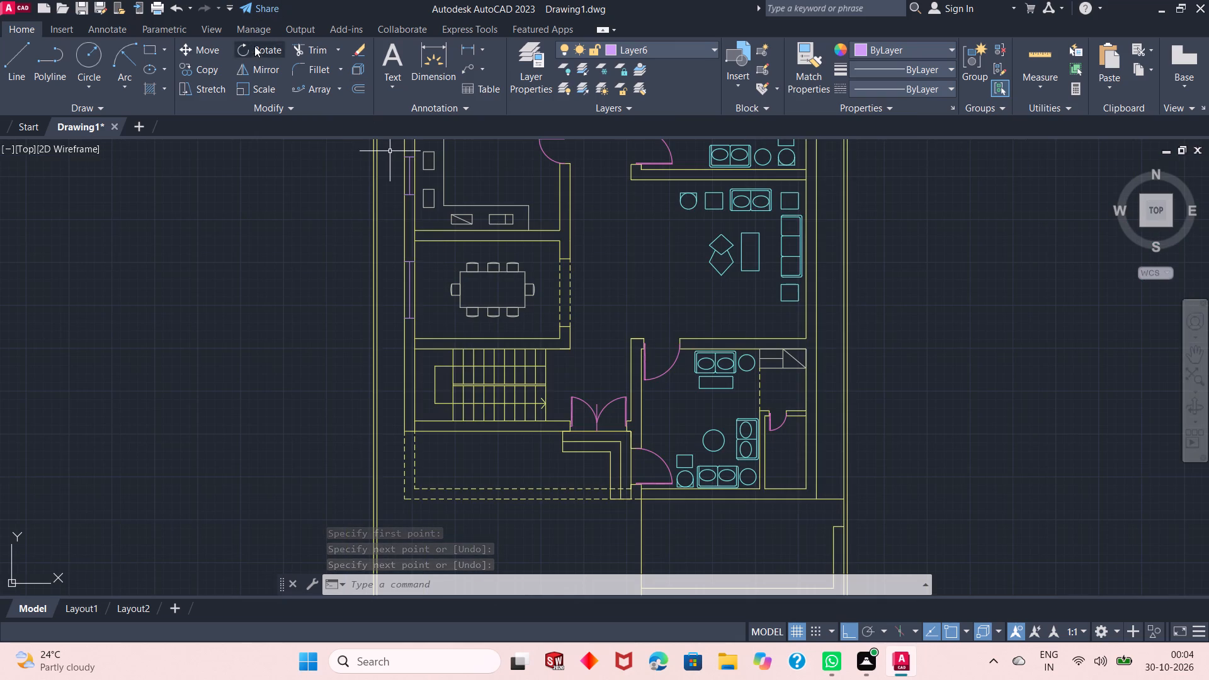
pyautogui.click(299, 38)
pyautogui.click(309, 52)
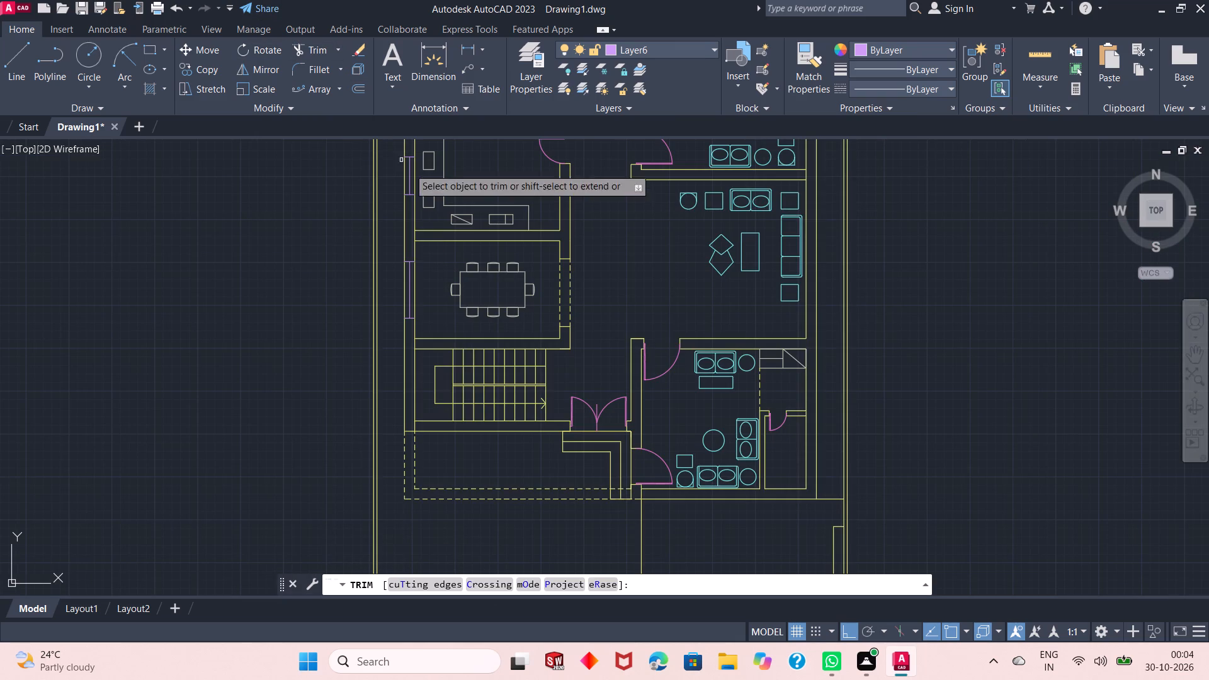
pyautogui.click(412, 236)
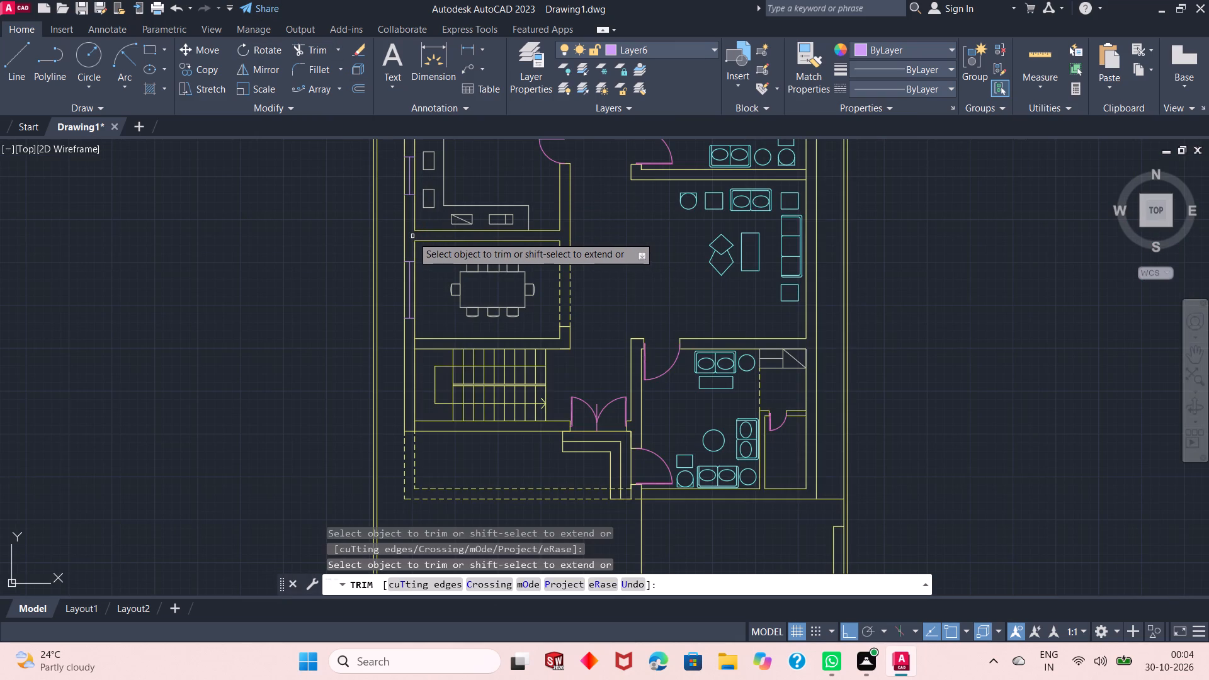
pyautogui.click(416, 342)
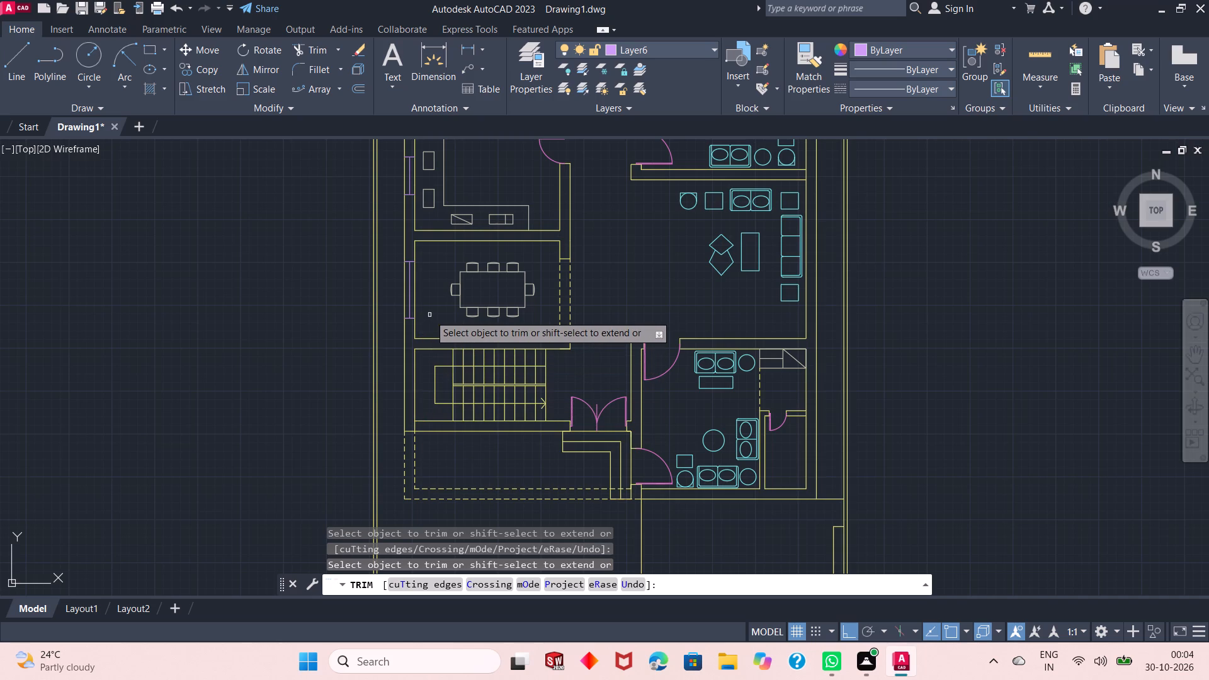
pyautogui.press('space')
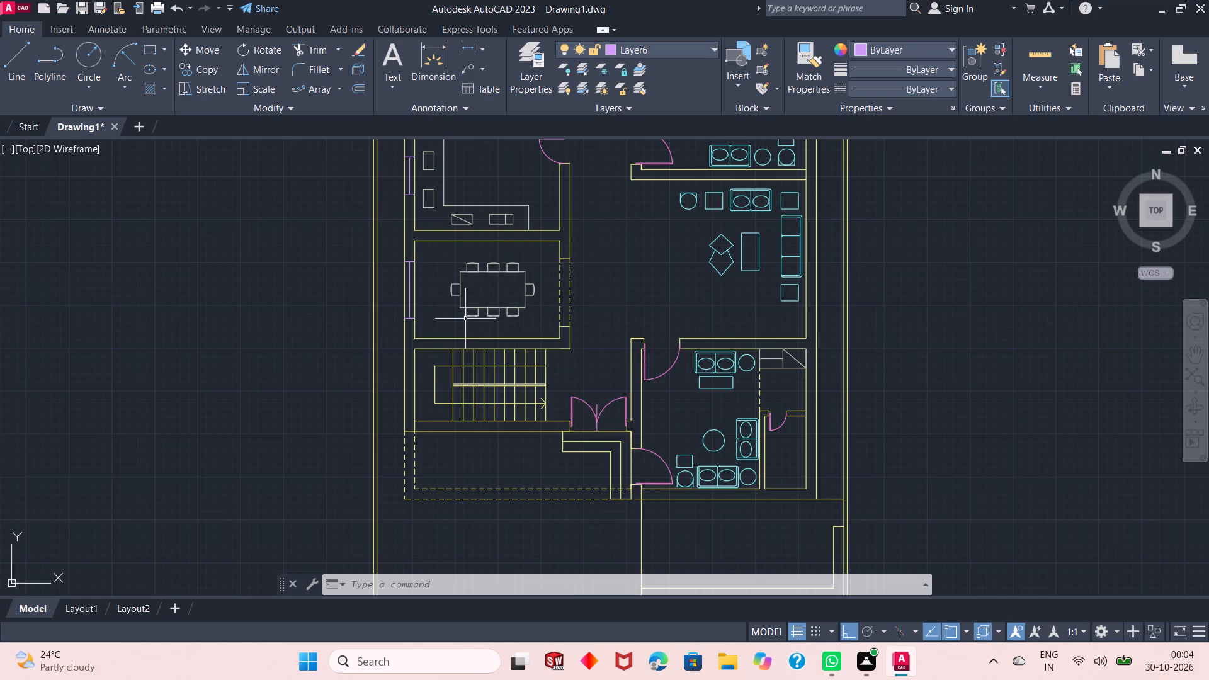
# Draw a horizontal line across the staircase's west wall near its north end.
pyautogui.write('l')
pyautogui.press('space')
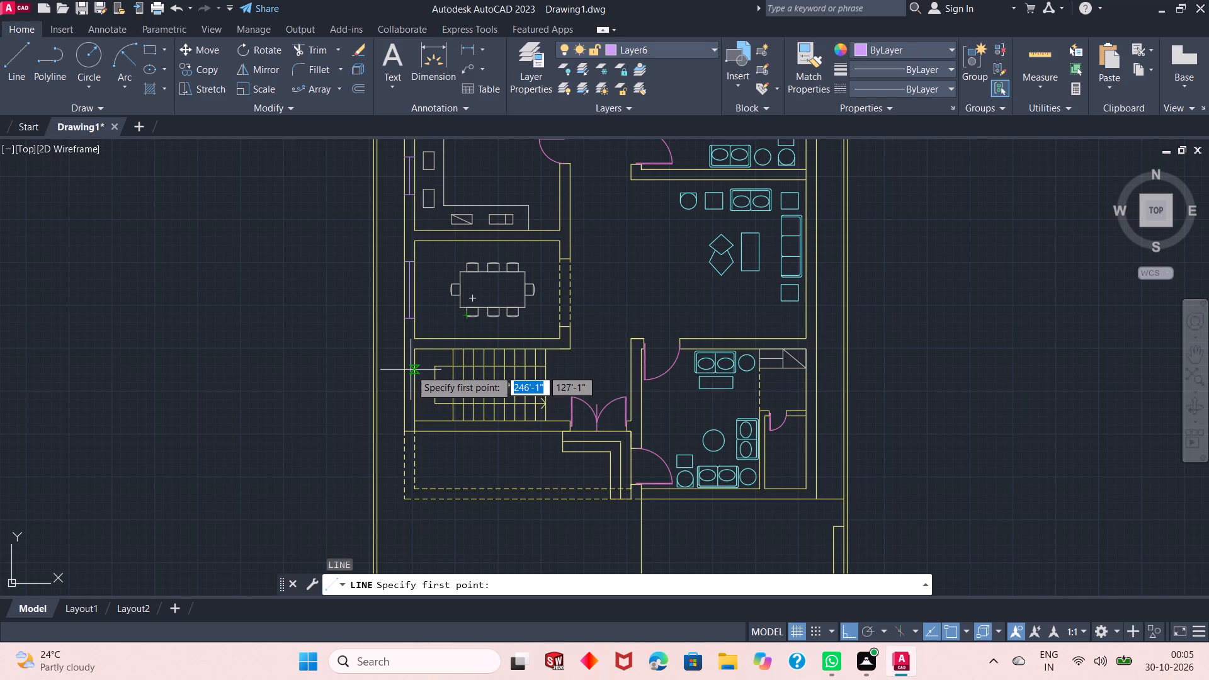
pyautogui.keyDown('ctrl'); pyautogui.scroll(1, 402, 427); pyautogui.keyUp('ctrl')
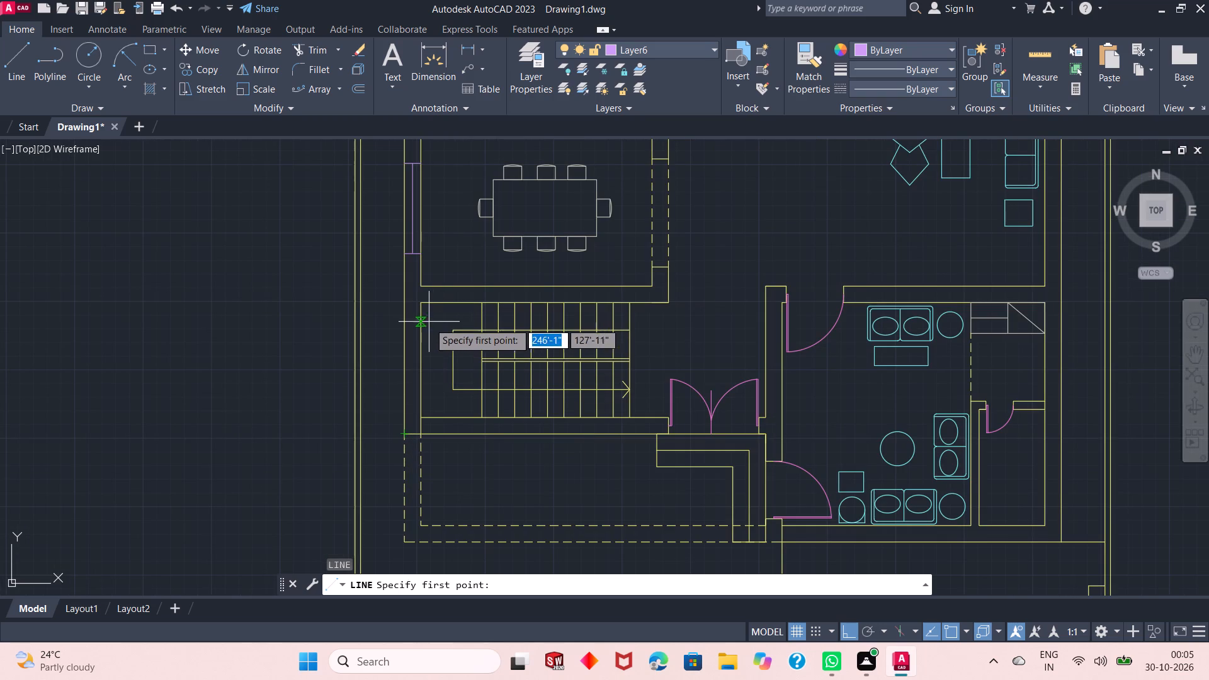
pyautogui.moveTo(422, 322); pyautogui.dragTo(406, 327)
pyautogui.click(406, 327)
pyautogui.press('space')
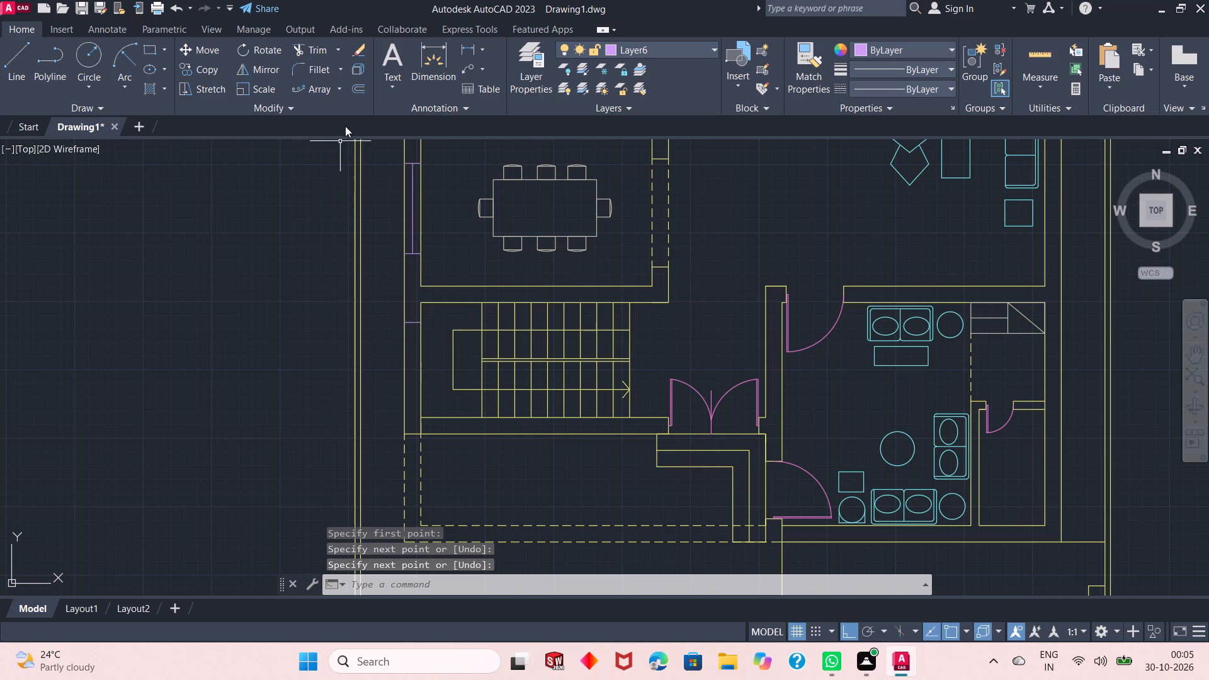
# Offset the staircase's wall-crossing line 4'8" south to set the other end of the window.
pyautogui.click(358, 85)
pyautogui.press('space')
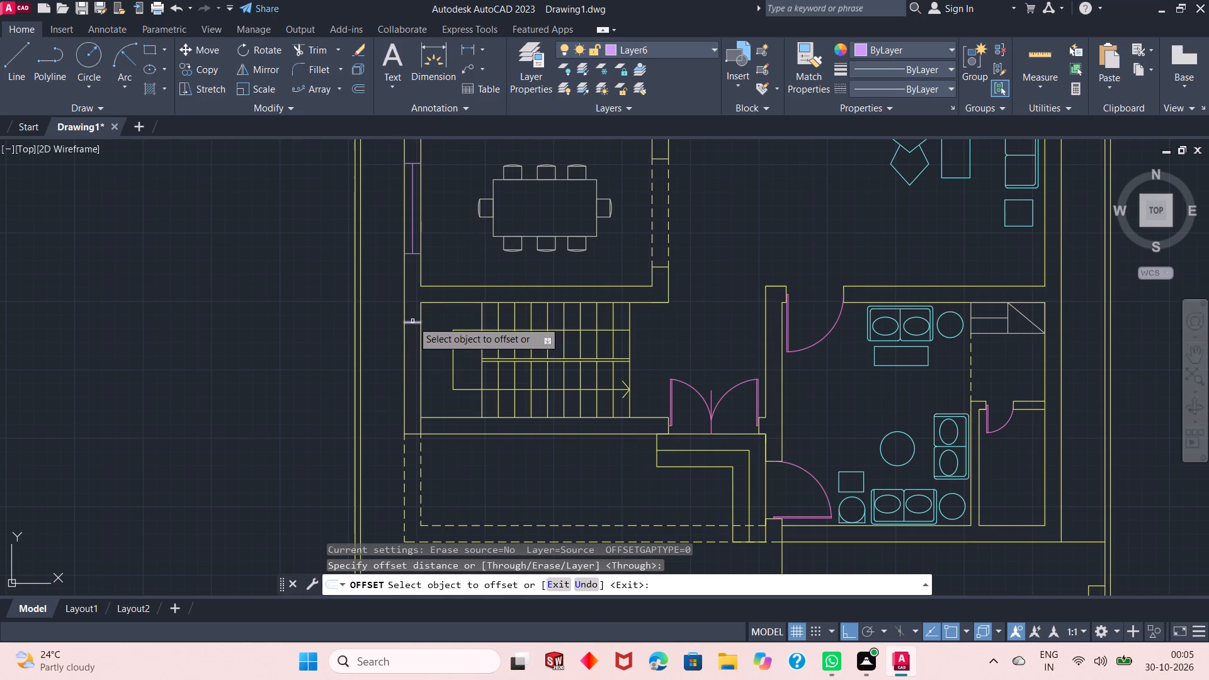
pyautogui.moveTo(412, 321); pyautogui.dragTo(451, 400)
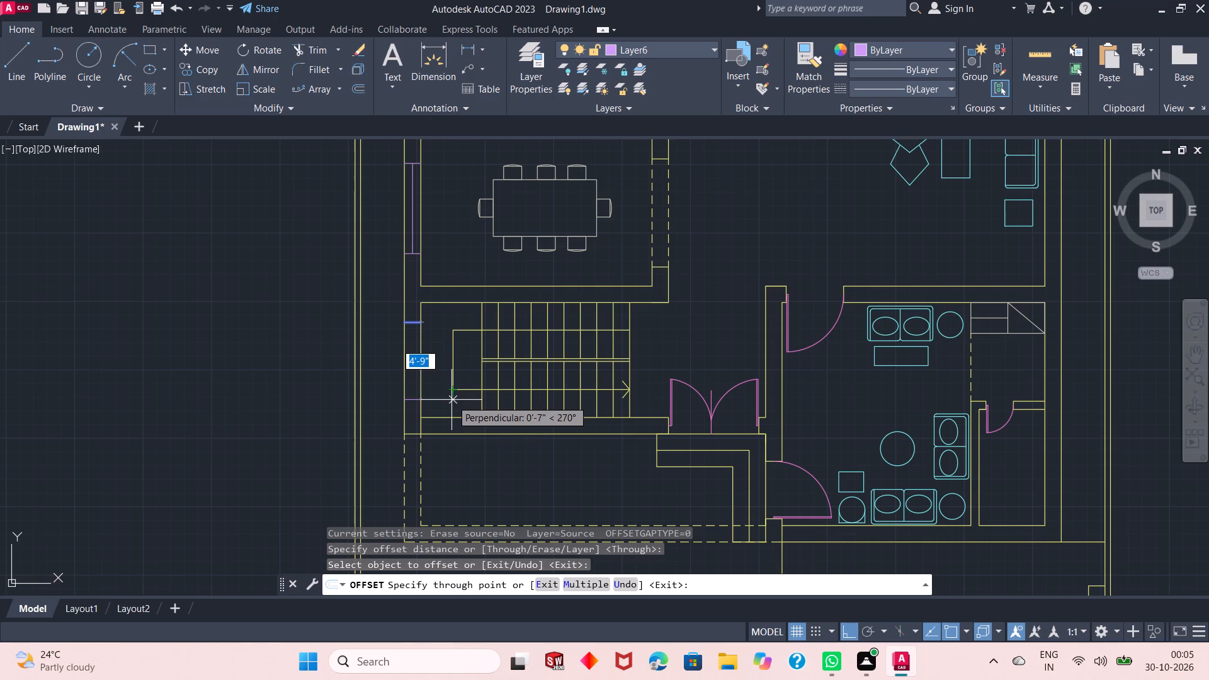
pyautogui.write('4\'8"')
pyautogui.press('Return')
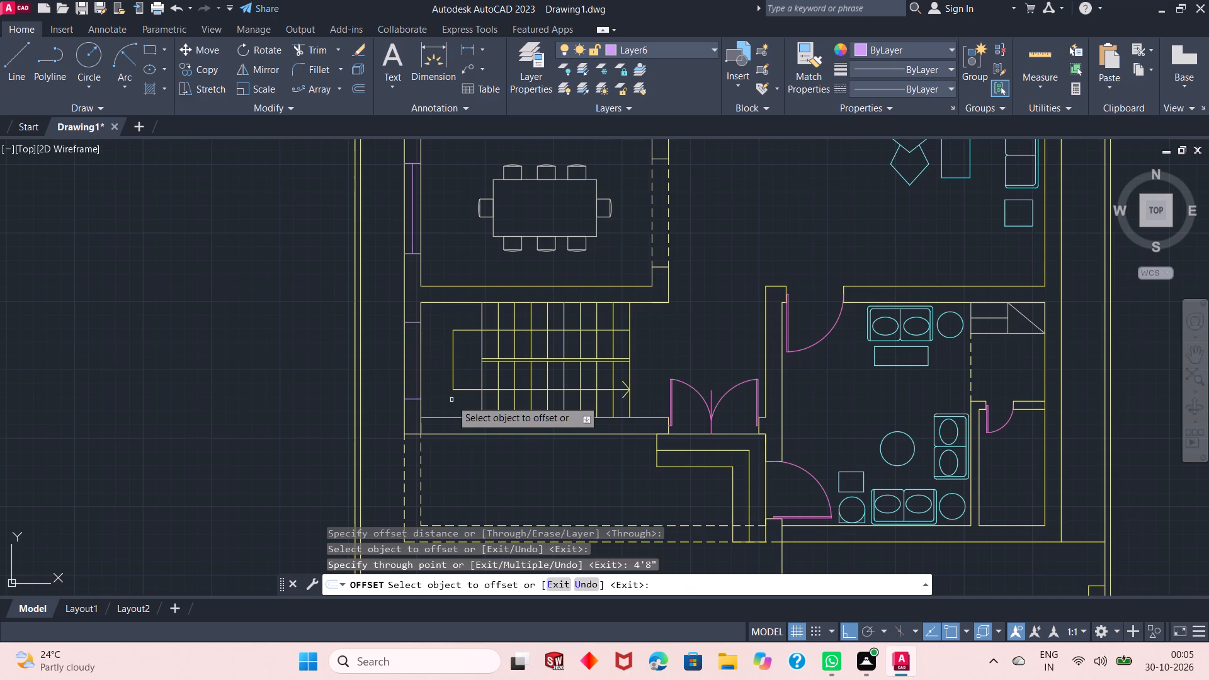
# Draw a vertical centre line joining the midpoints of the staircase west window's two end lines.
pyautogui.press('l')
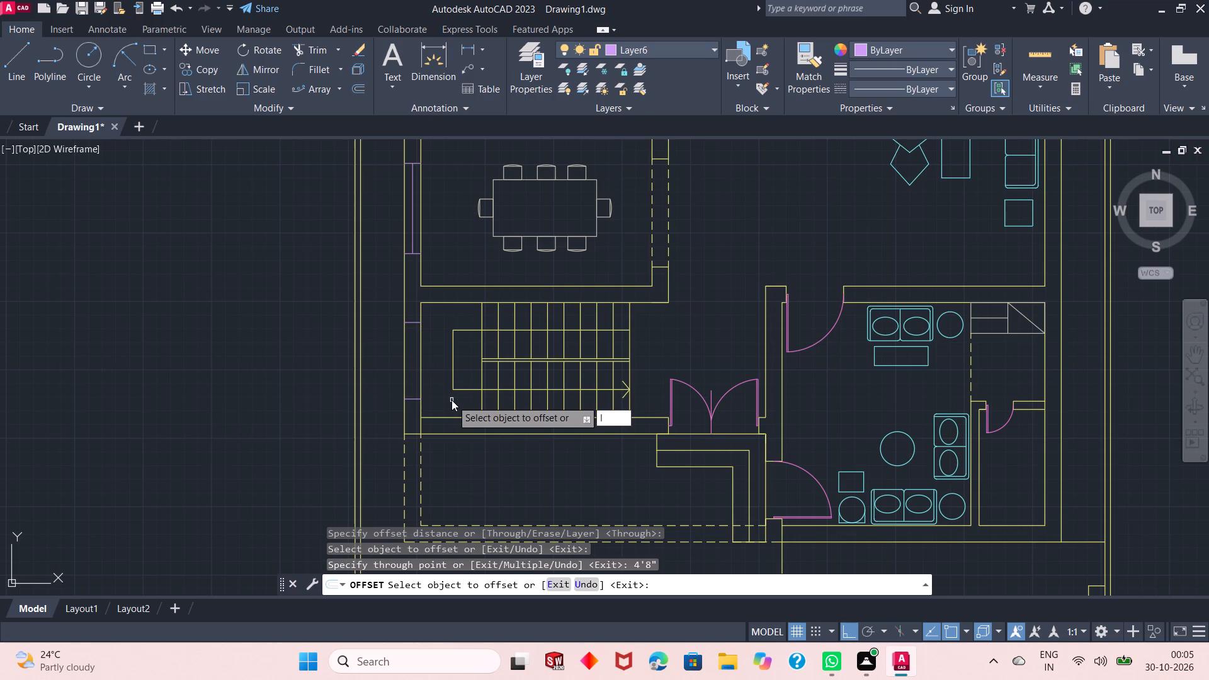
pyautogui.press('Escape')
pyautogui.press('Escape')
pyautogui.write('l')
pyautogui.press('space')
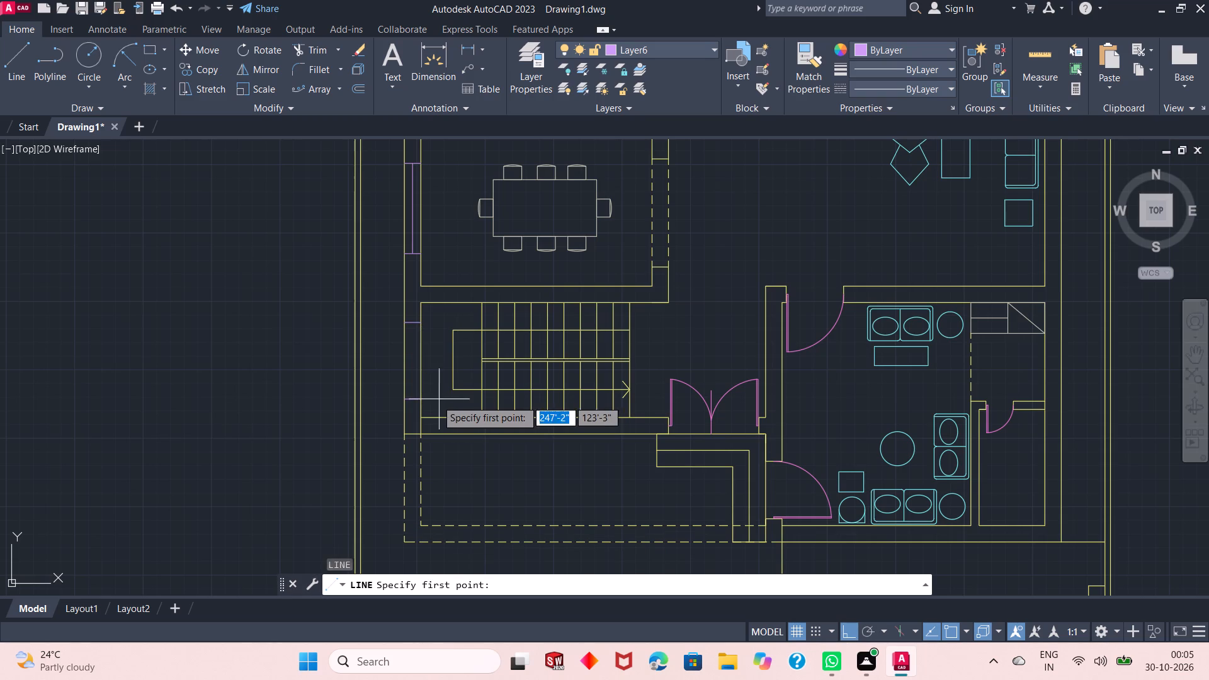
pyautogui.moveTo(413, 402); pyautogui.dragTo(412, 319)
pyautogui.click(412, 319)
pyautogui.press('space')
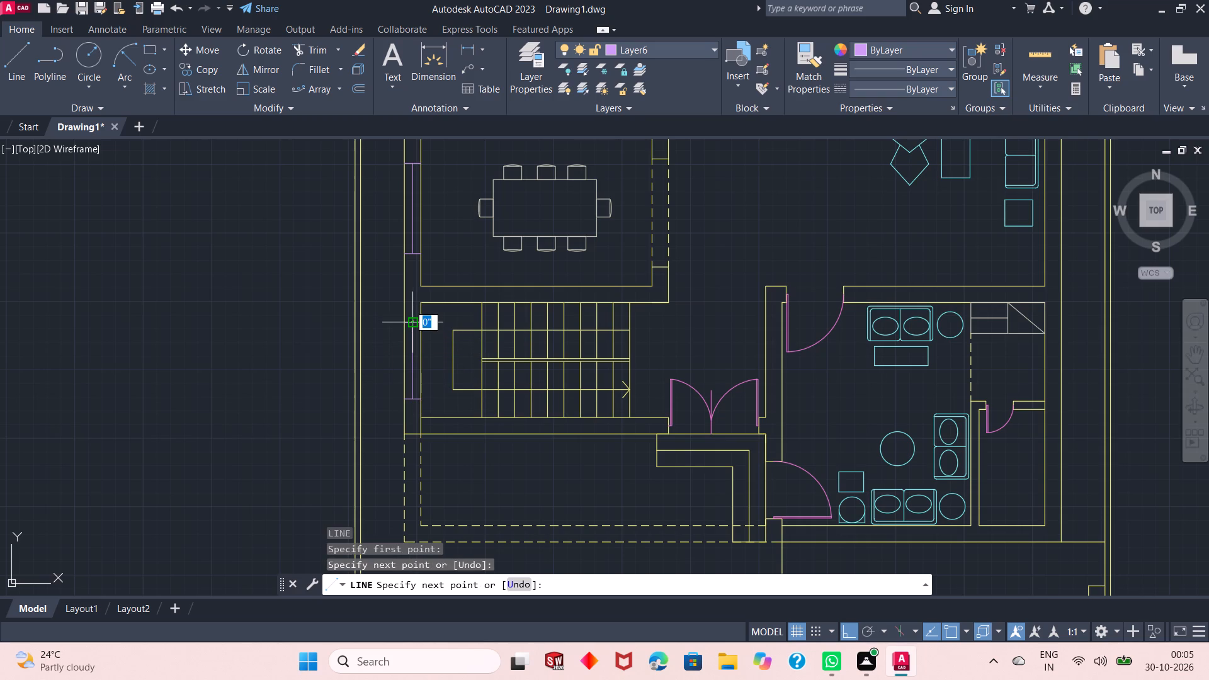
# Draw a vertical line across the staircase's south wall near its west end.
pyautogui.press('space')
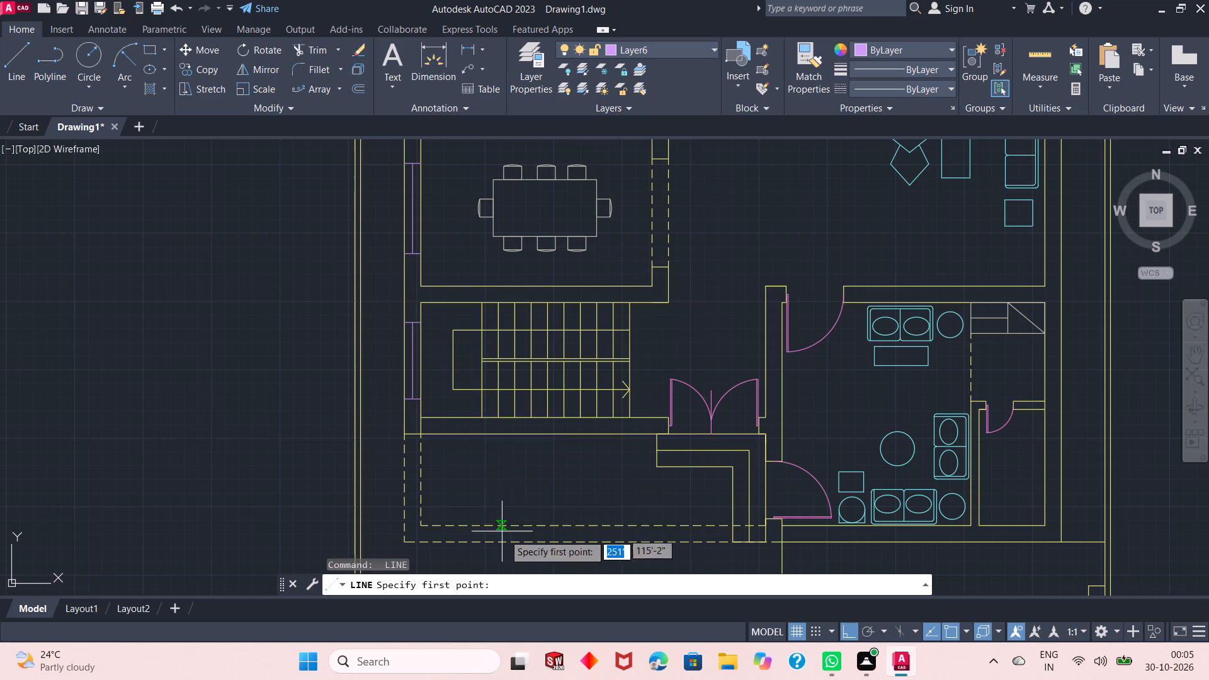
pyautogui.moveTo(442, 419); pyautogui.dragTo(444, 434)
pyautogui.click(444, 434)
pyautogui.press('space')
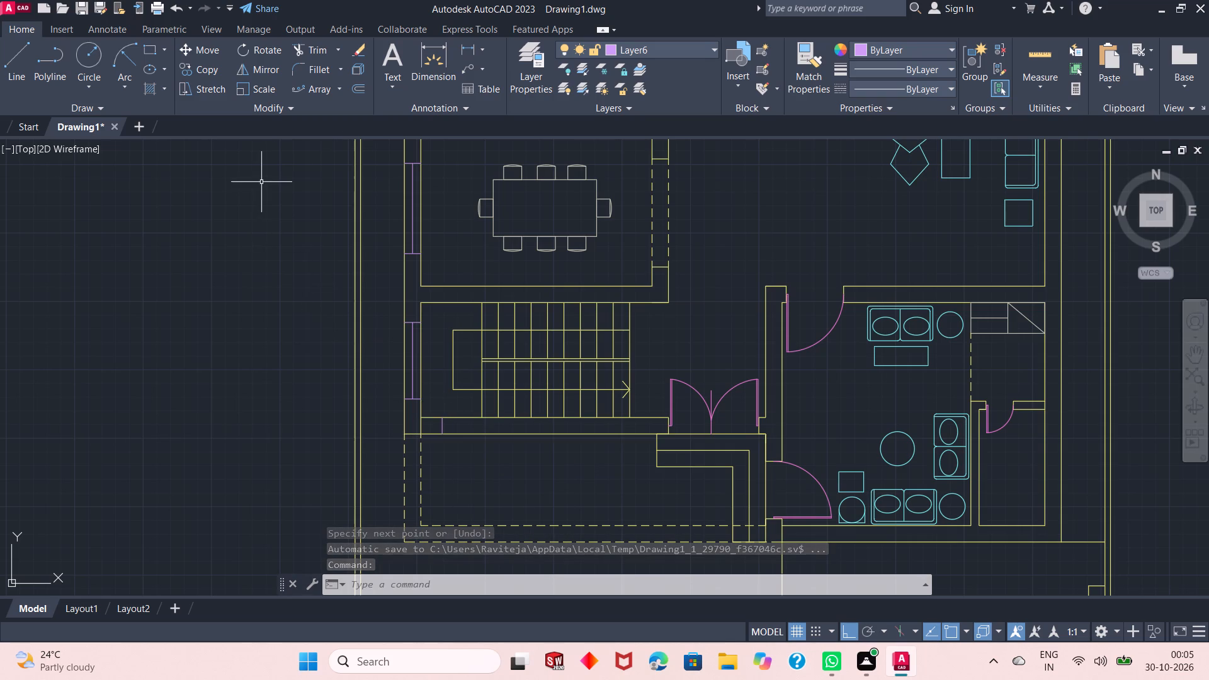
# Offset the line crossing the staircase's south wall 4' east to set the other end of the window.
pyautogui.click(353, 89)
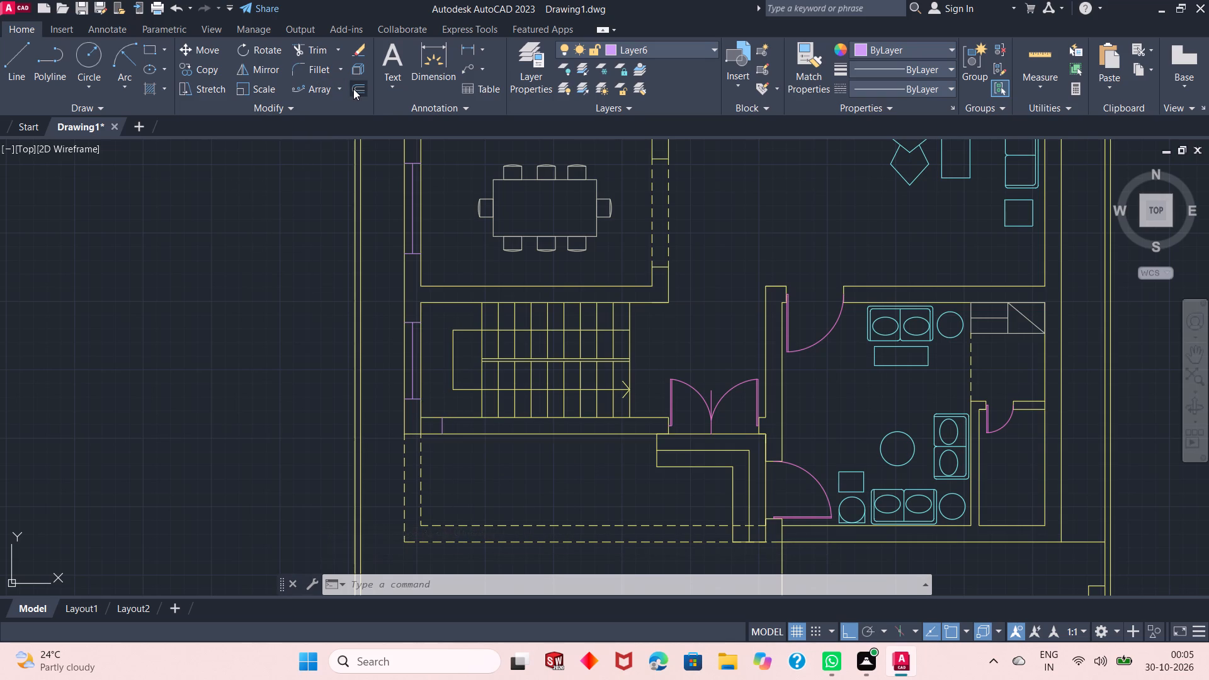
pyautogui.press('space')
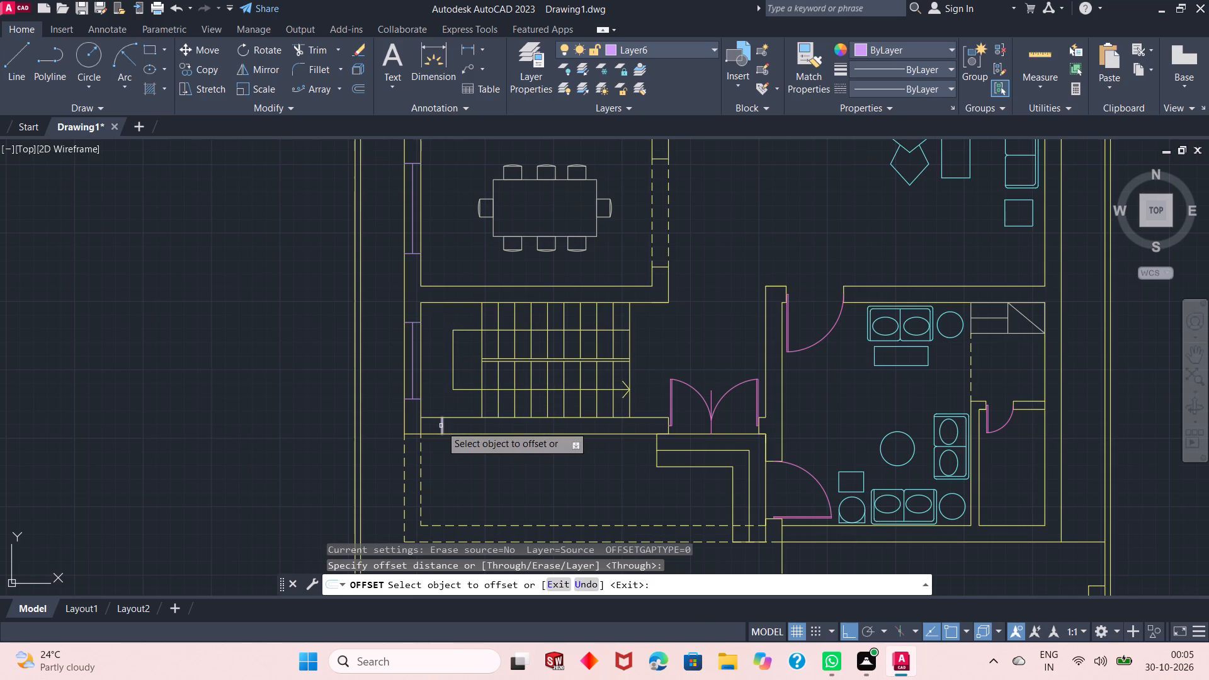
pyautogui.click(441, 426)
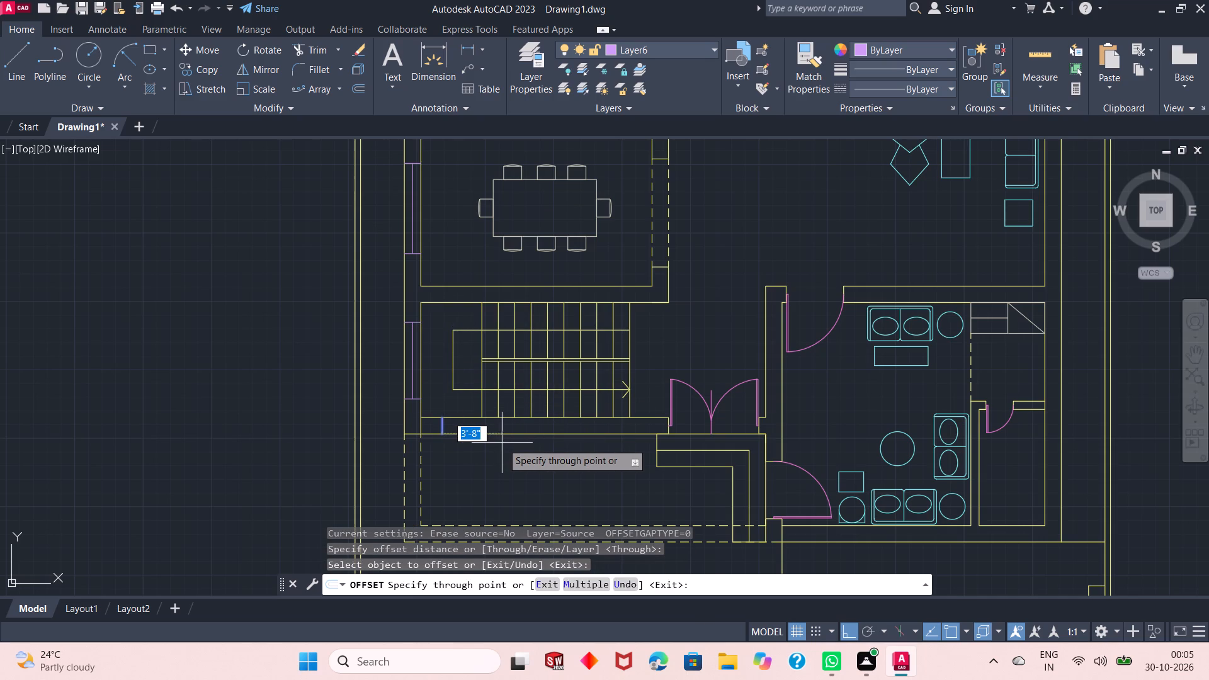
pyautogui.write("4'")
pyautogui.press('Return')
pyautogui.press('Return')
# Draw a horizontal centre line joining the midpoints of the two end lines of the staircase's south window.
pyautogui.write('l')
pyautogui.press('space')
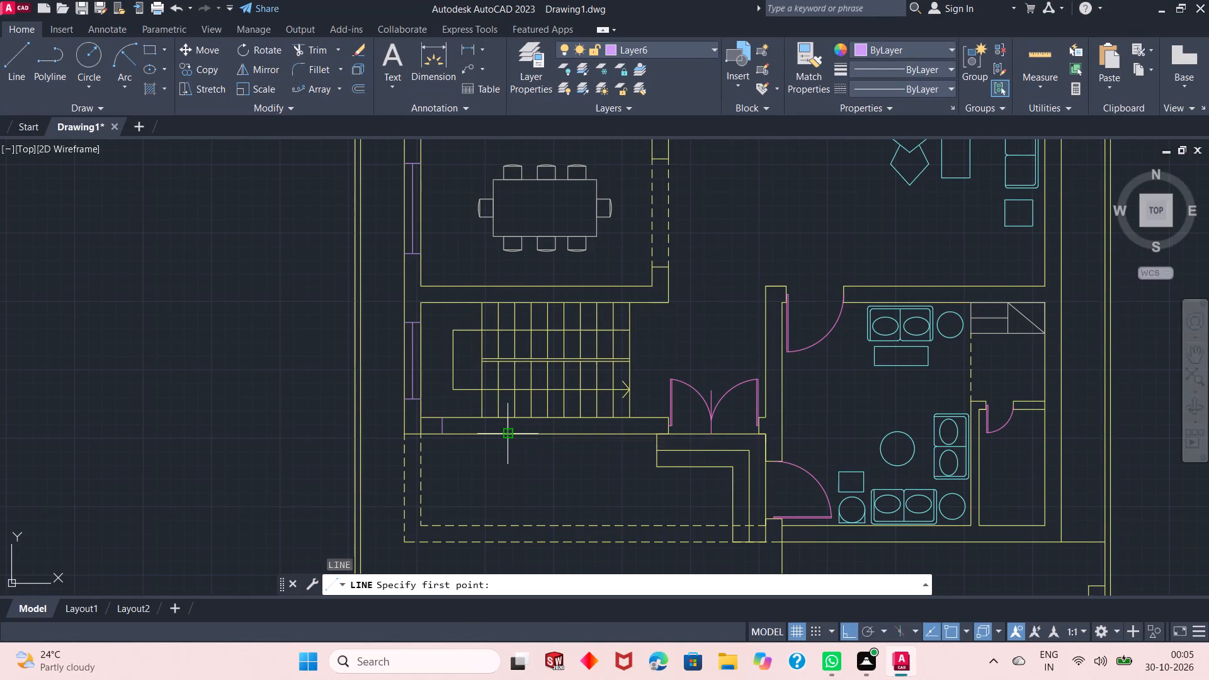
pyautogui.click(507, 424)
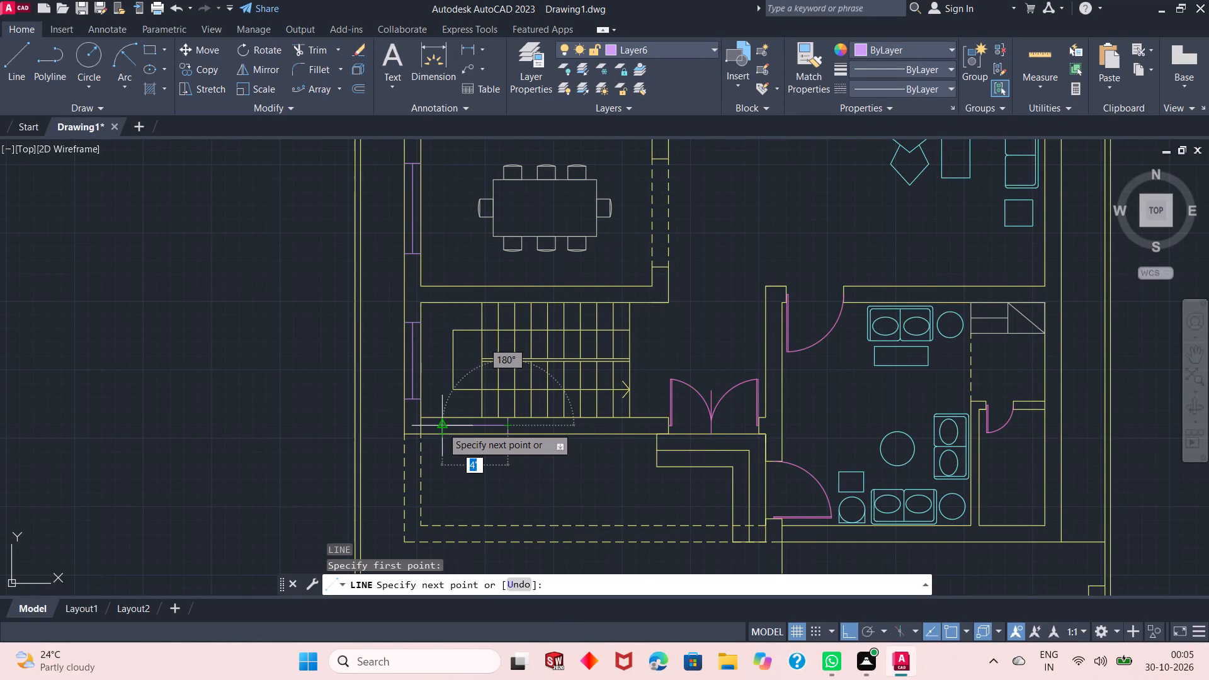
pyautogui.click(442, 427)
pyautogui.press('space')
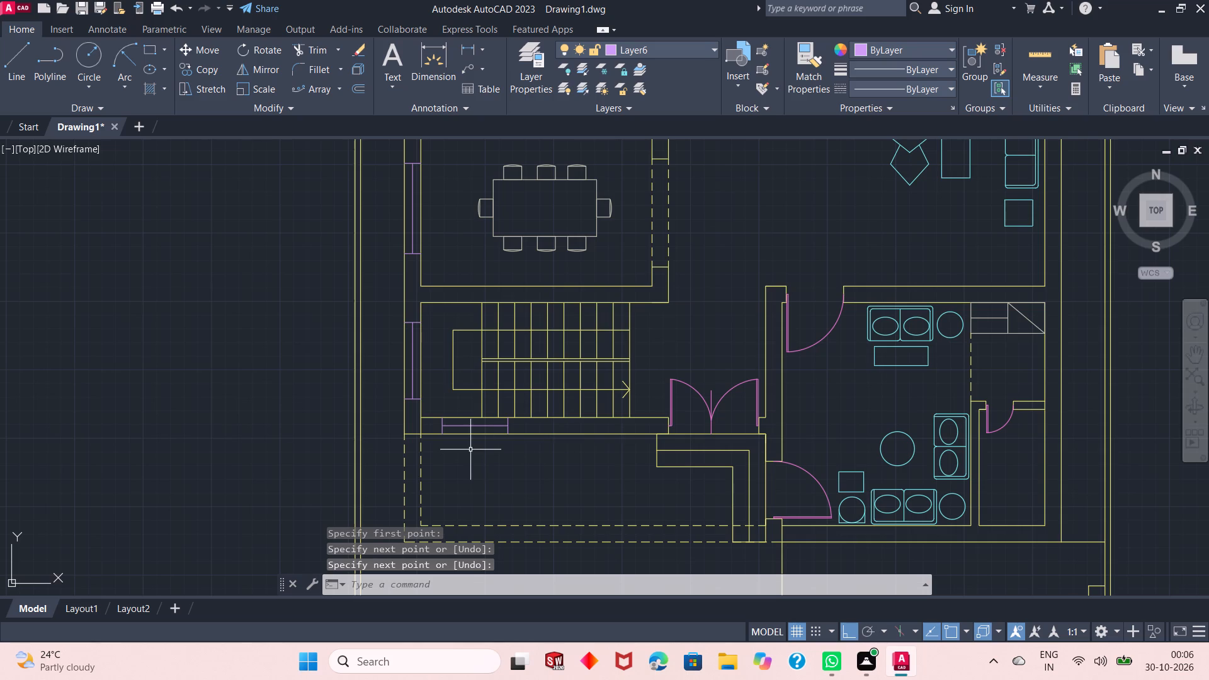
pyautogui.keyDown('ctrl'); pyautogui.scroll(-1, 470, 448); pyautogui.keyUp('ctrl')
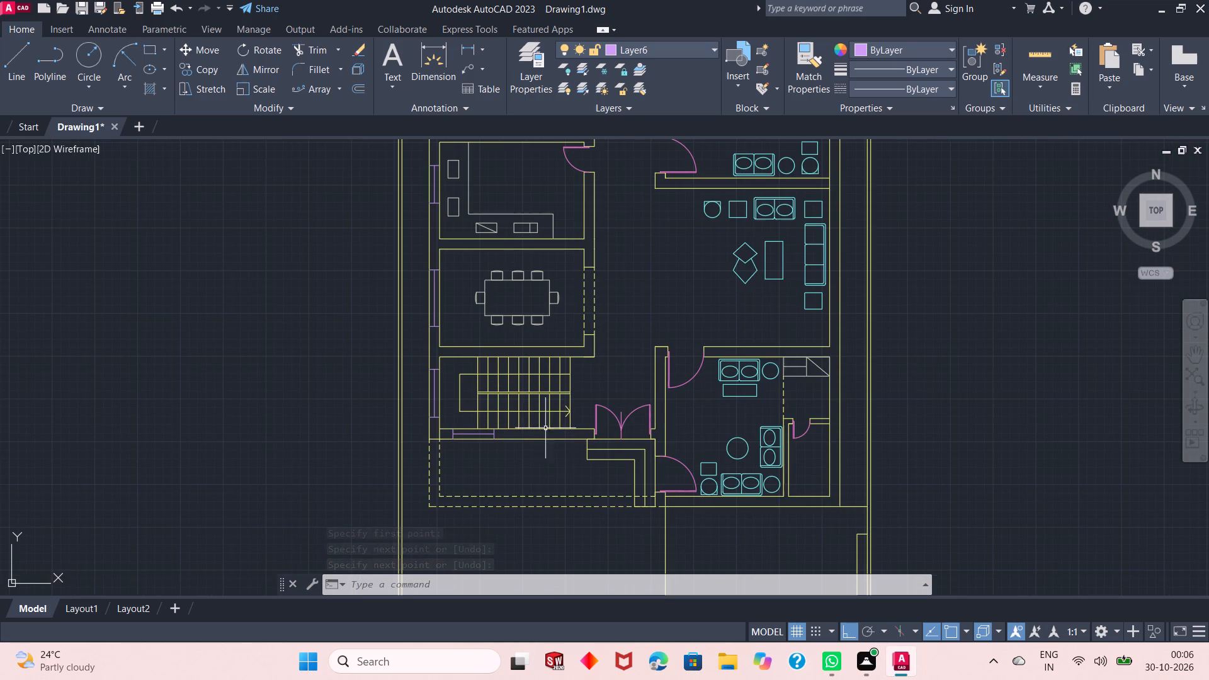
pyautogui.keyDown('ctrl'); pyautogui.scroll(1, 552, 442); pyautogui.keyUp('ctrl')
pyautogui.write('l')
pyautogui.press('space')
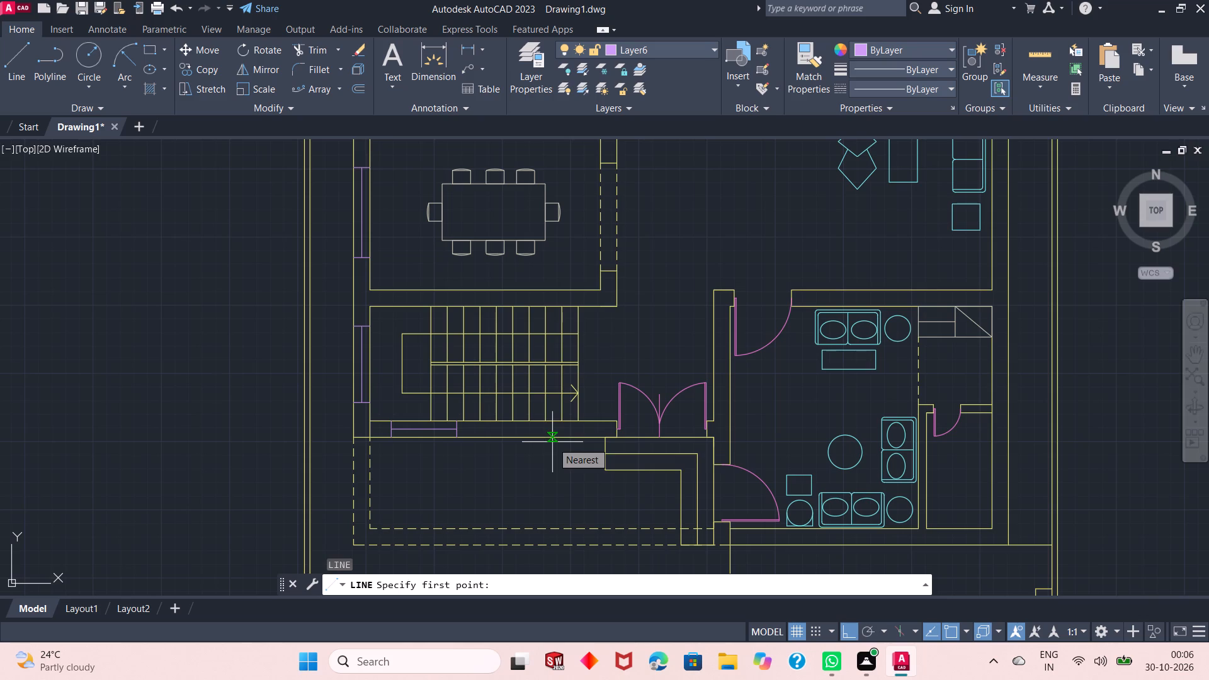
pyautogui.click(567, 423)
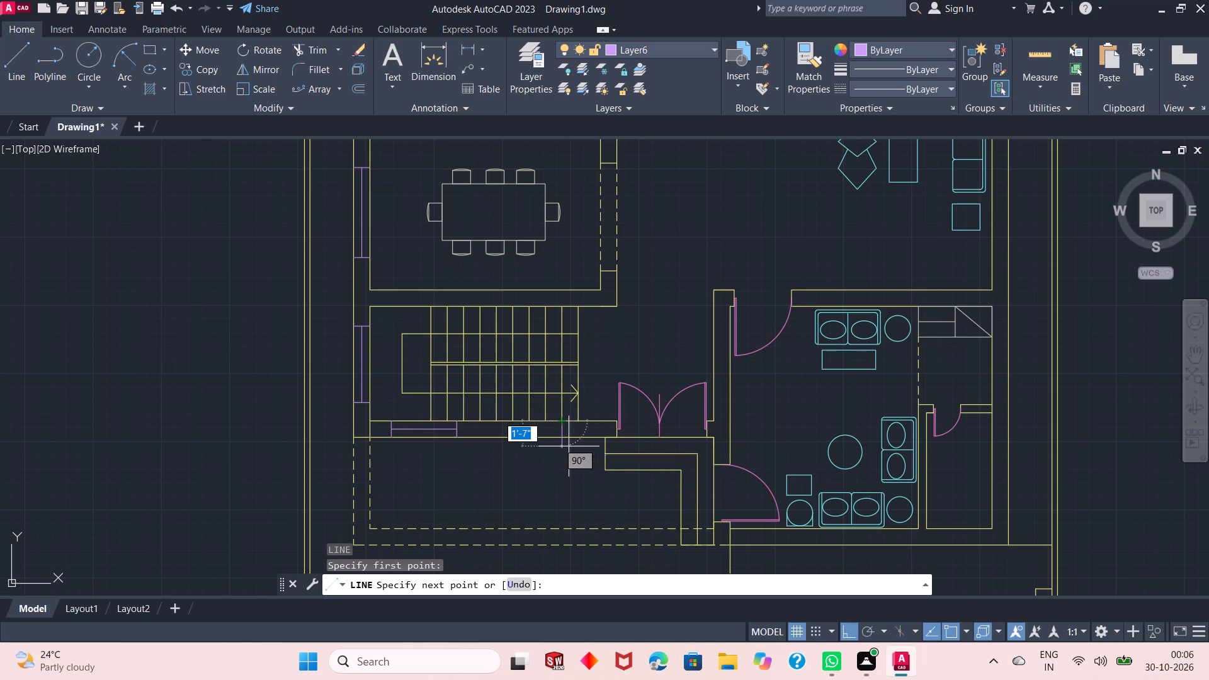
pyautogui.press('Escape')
# Draw a vertical line across the staircase's south wall near the foot of the stairs, west of the double door.
pyautogui.write('l')
pyautogui.press('space')
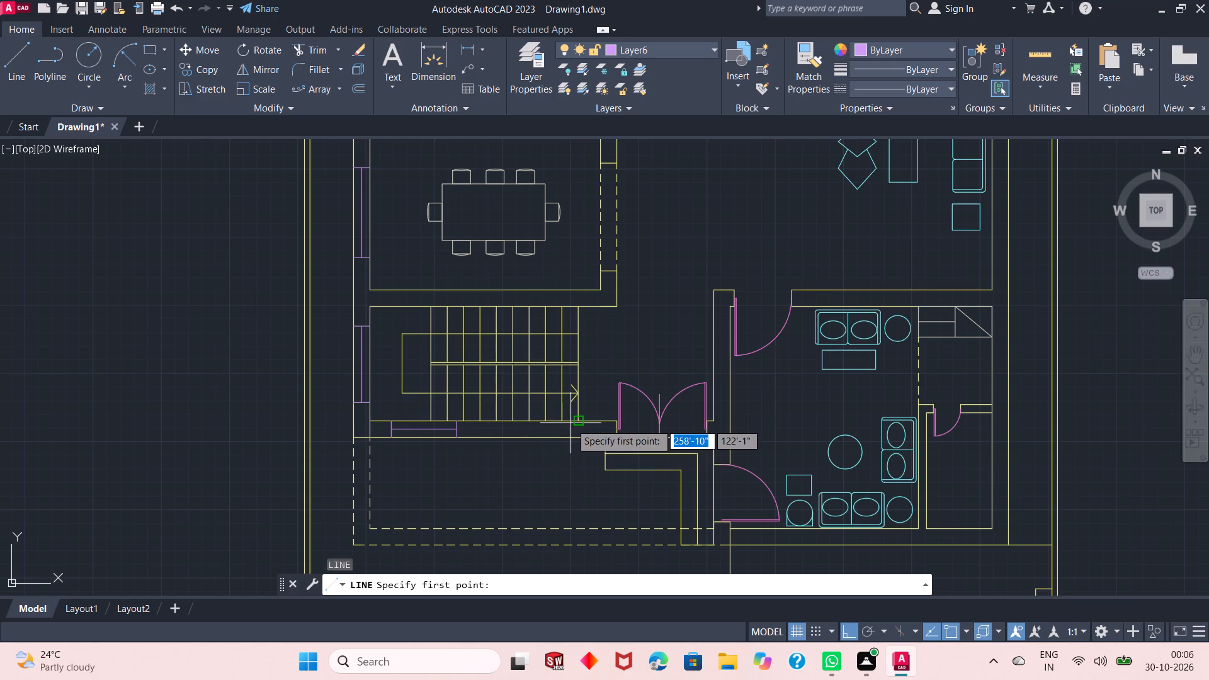
pyautogui.keyDown('ctrl'); pyautogui.scroll(2, 569, 421); pyautogui.keyUp('ctrl')
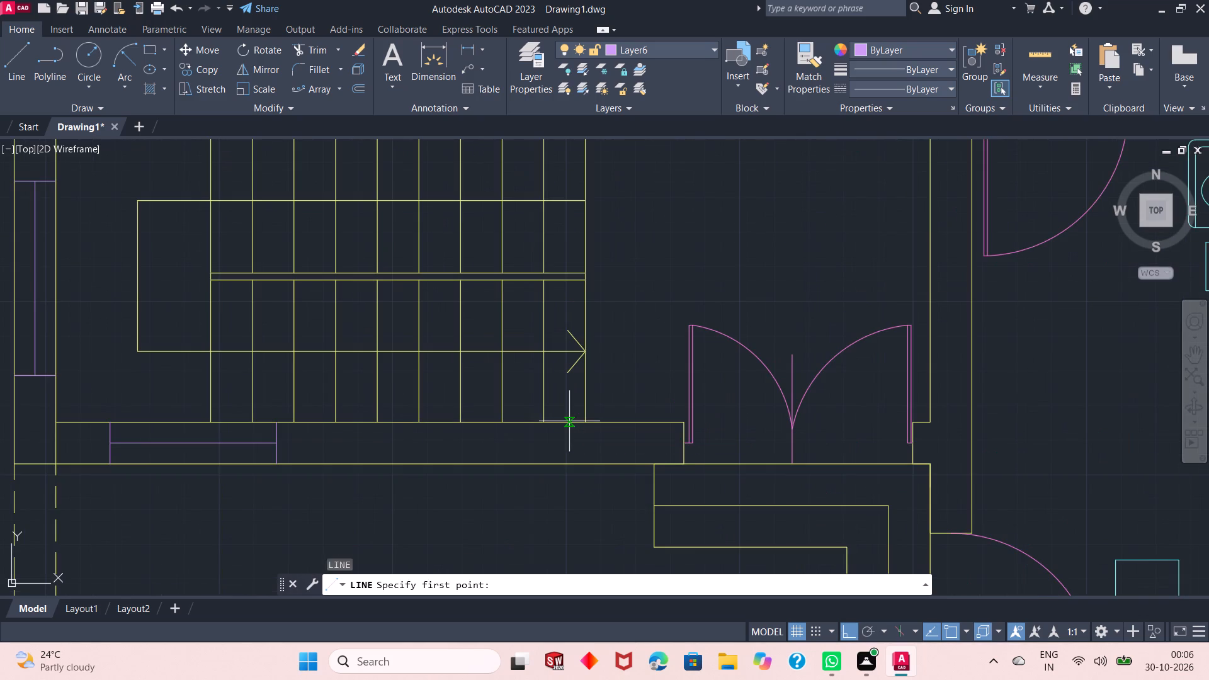
pyautogui.moveTo(569, 421); pyautogui.dragTo(569, 458)
pyautogui.click(568, 463)
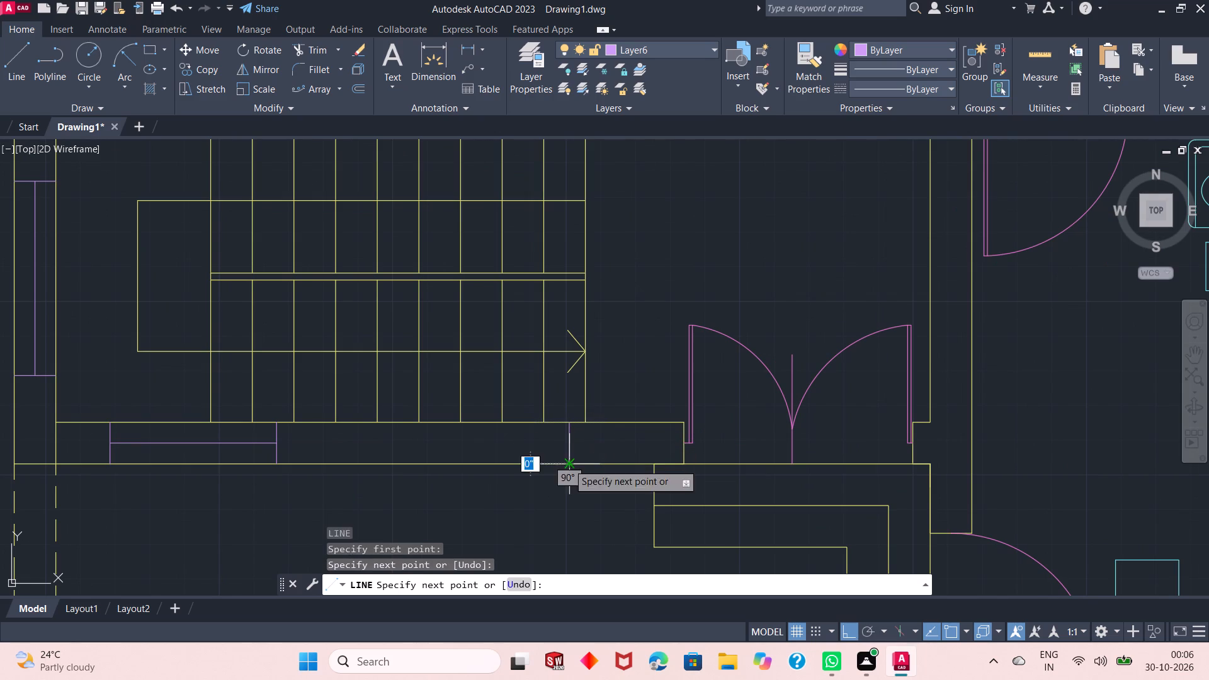
pyautogui.press('space')
# Offset the new line crossing the staircase's south wall 3'8" west to set the second window's other end.
pyautogui.click(357, 88)
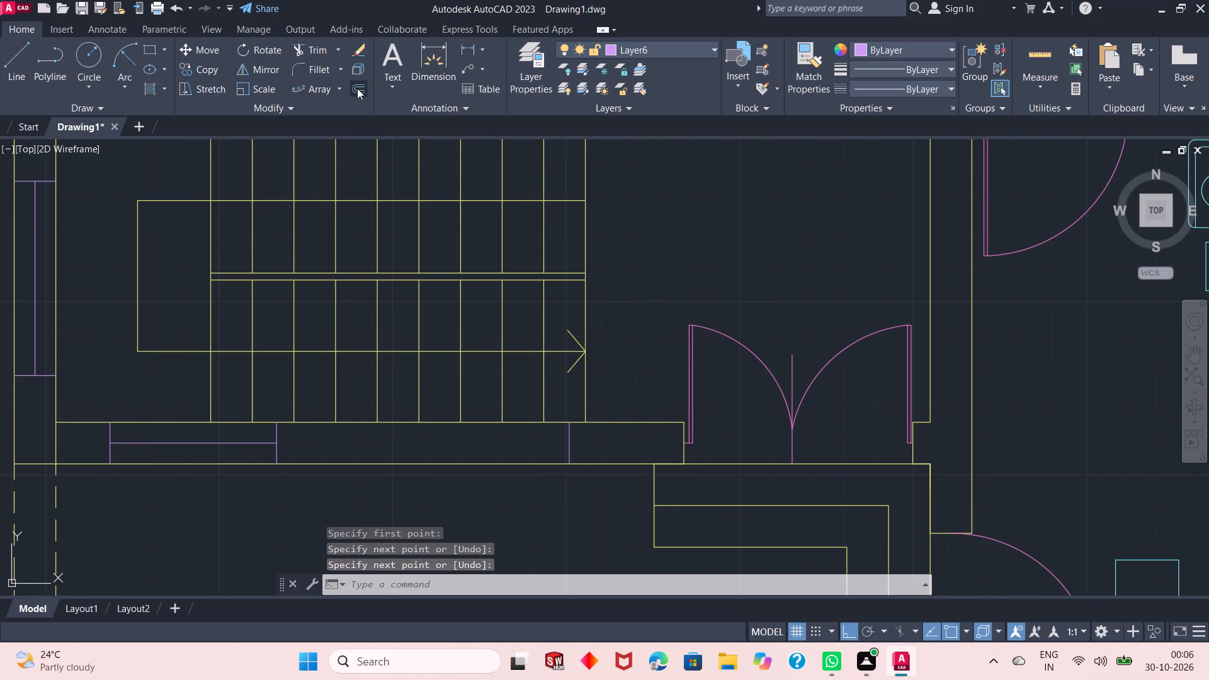
pyautogui.press('space')
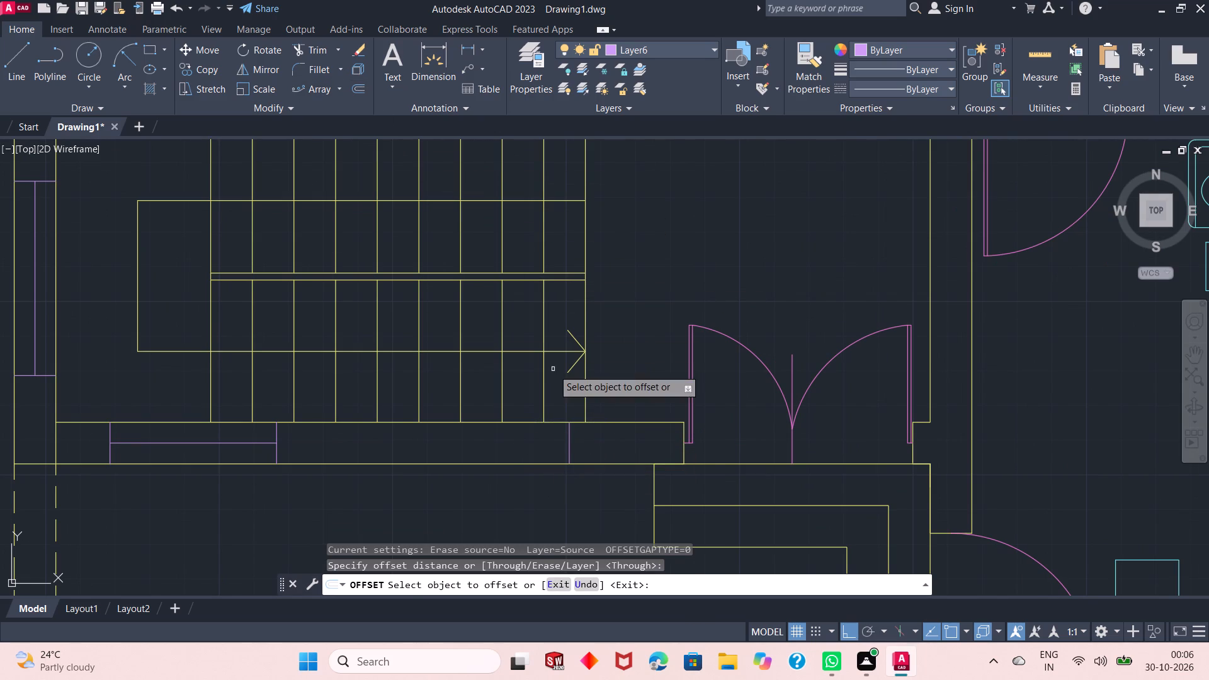
pyautogui.click(570, 452)
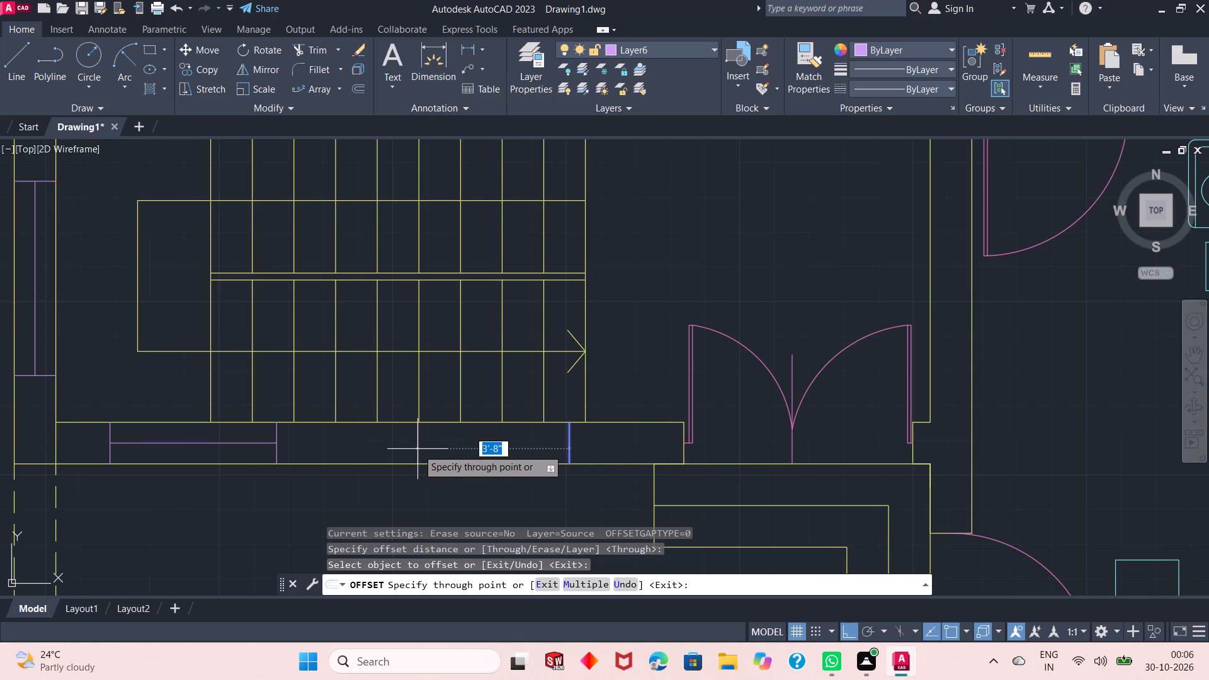
pyautogui.press('9')
pyautogui.press('BackSpace')
pyautogui.write('3\'8"')
pyautogui.press('Return')
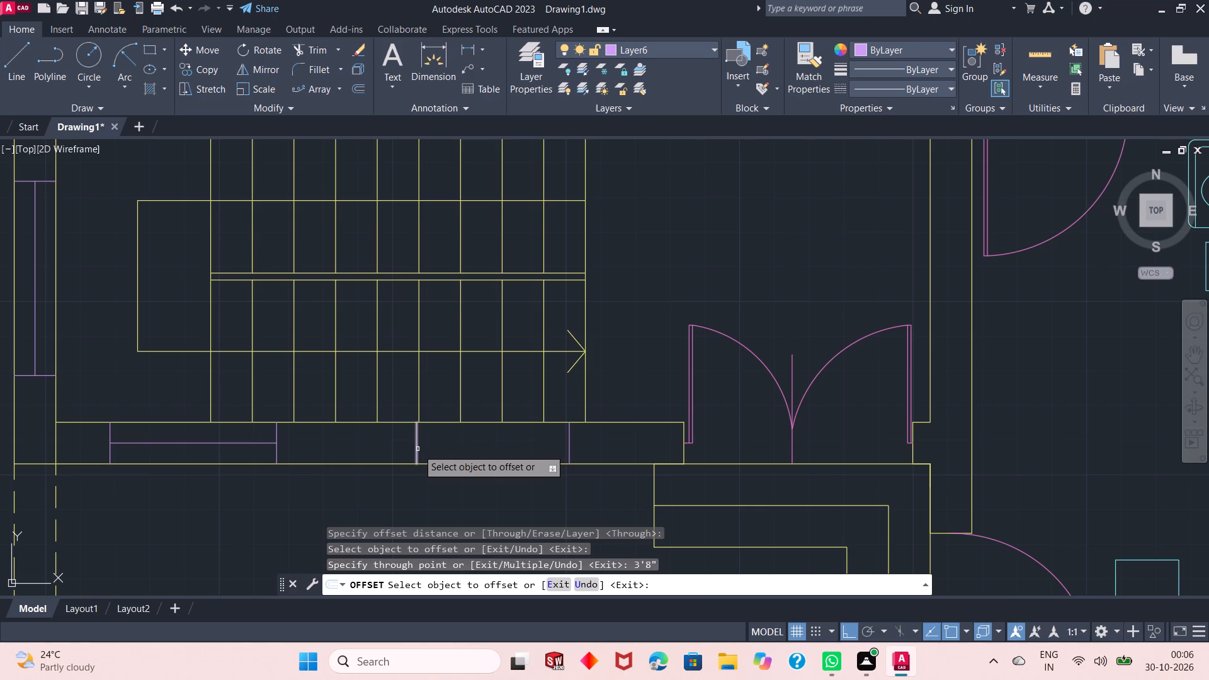
pyautogui.press('space')
# Draw a horizontal centre line joining the midpoints of the end lines of the second window in the staircase's south wall.
pyautogui.write('l')
pyautogui.press('space')
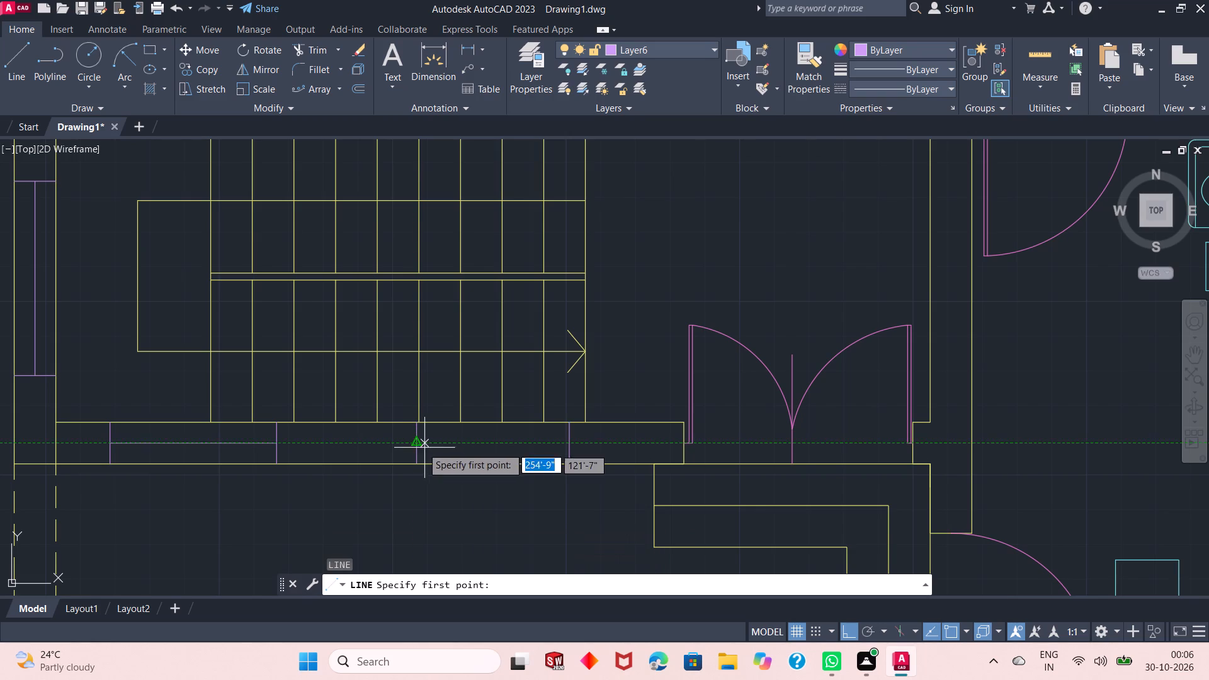
pyautogui.moveTo(417, 446); pyautogui.dragTo(571, 444)
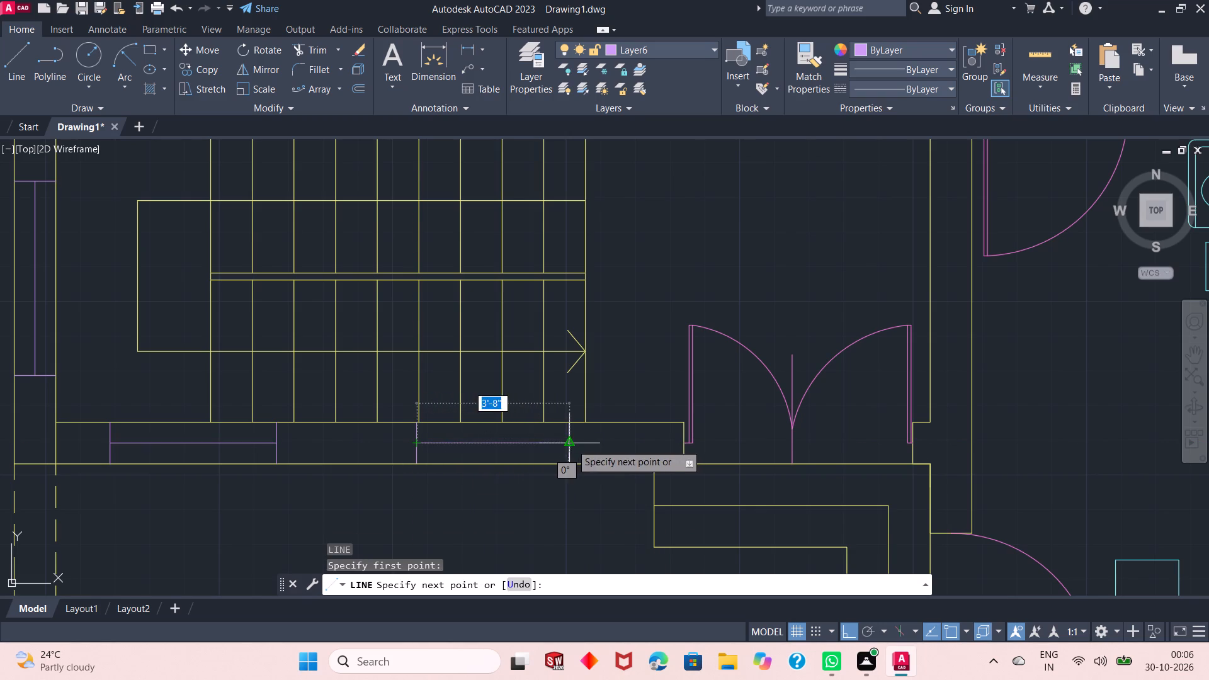
pyautogui.click(571, 444)
pyautogui.press('space')
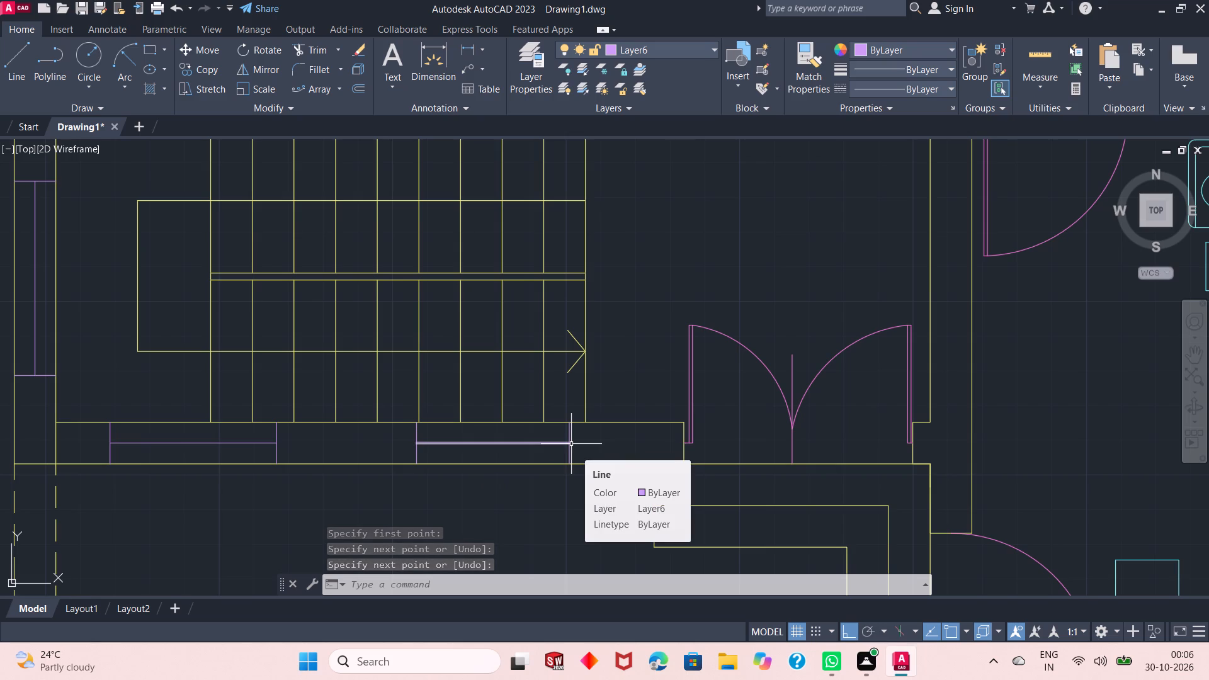
# Draw a vertical line across the southern sitting room's south wall near its west end, beside the entrance door.
pyautogui.keyDown('ctrl'); pyautogui.scroll(-4, 557, 390); pyautogui.keyUp('ctrl')
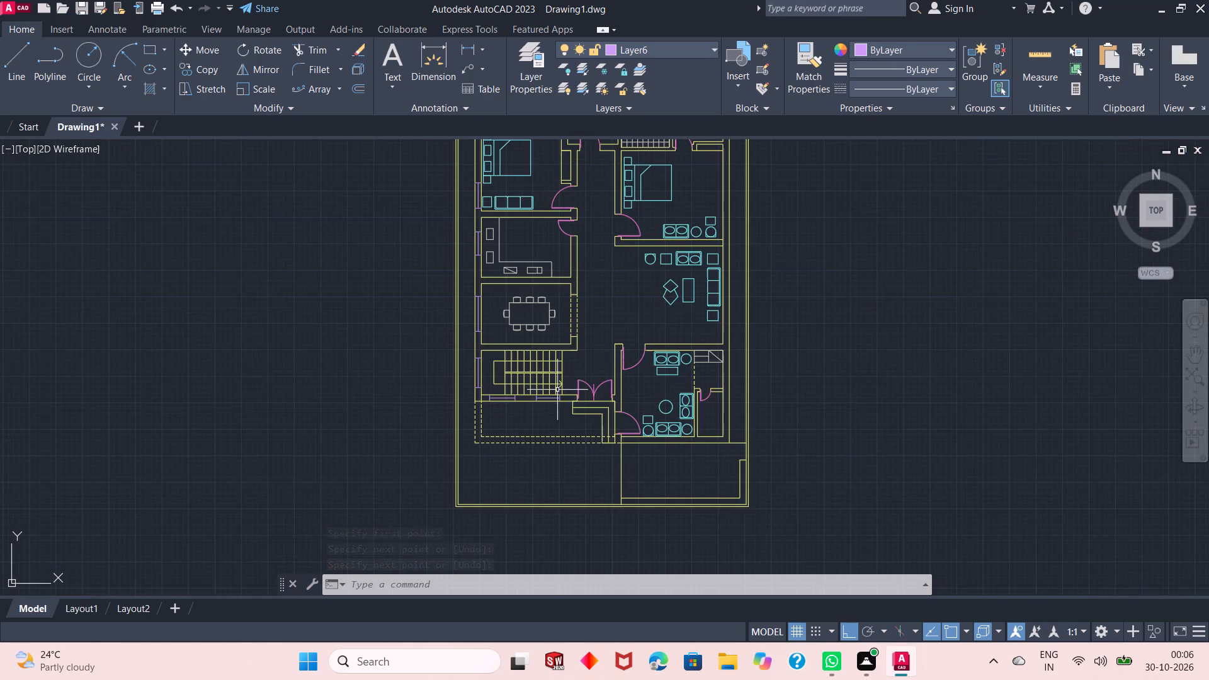
pyautogui.keyDown('ctrl'); pyautogui.scroll(3, 658, 446); pyautogui.keyUp('ctrl')
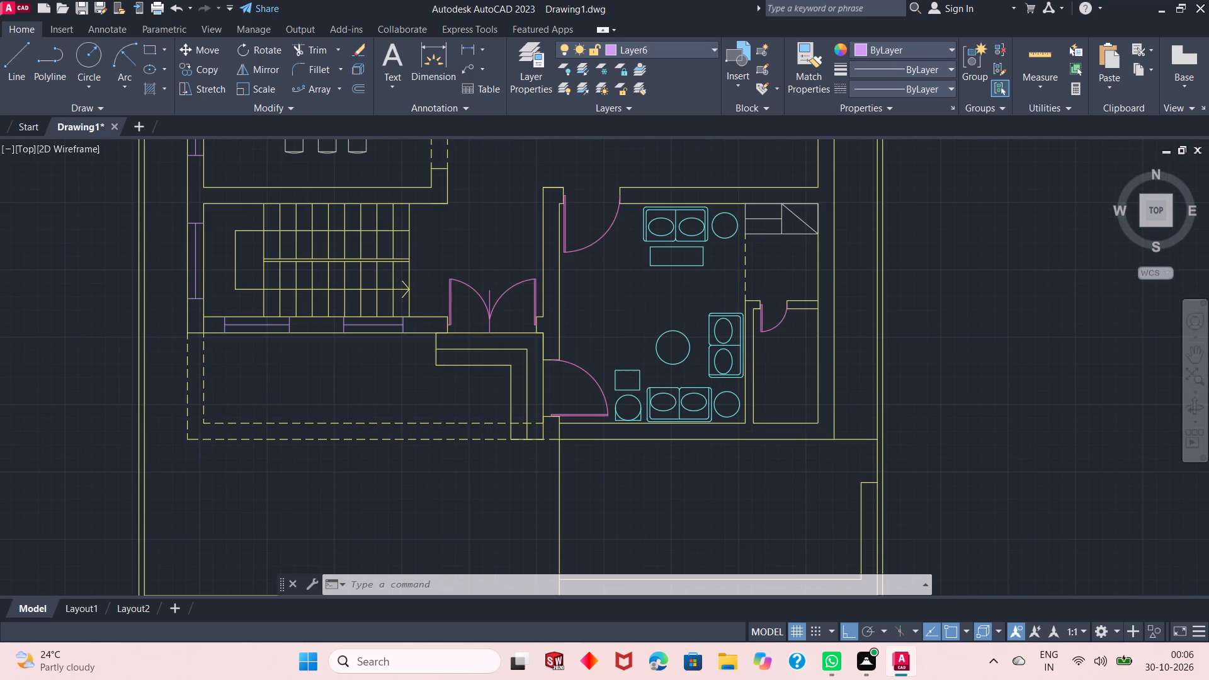
pyautogui.write('l')
pyautogui.press('space')
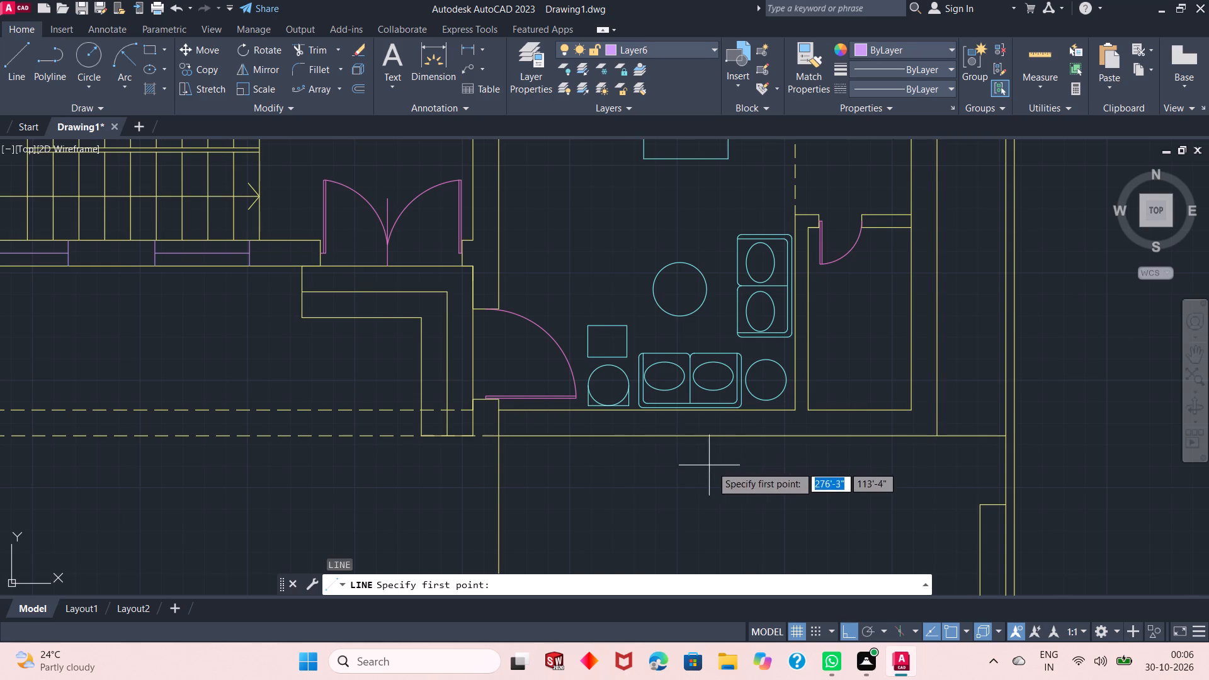
pyautogui.moveTo(514, 411); pyautogui.dragTo(514, 443)
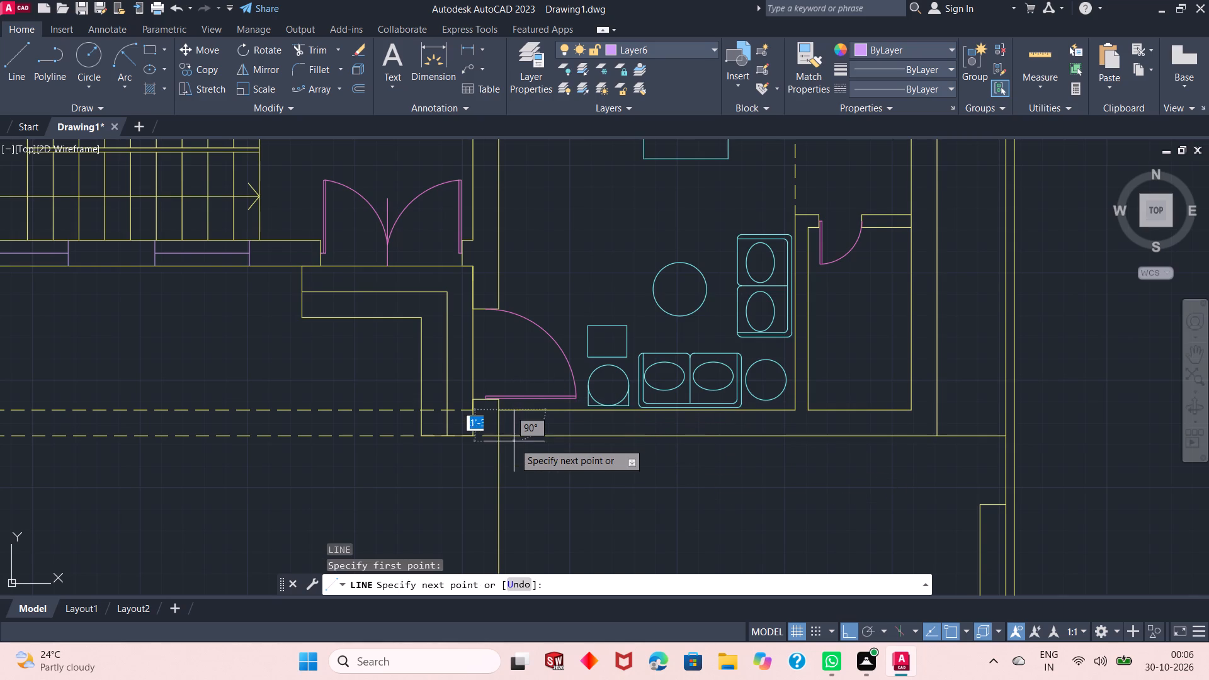
pyautogui.moveTo(514, 443); pyautogui.dragTo(514, 444)
pyautogui.click(513, 438)
pyautogui.press('space')
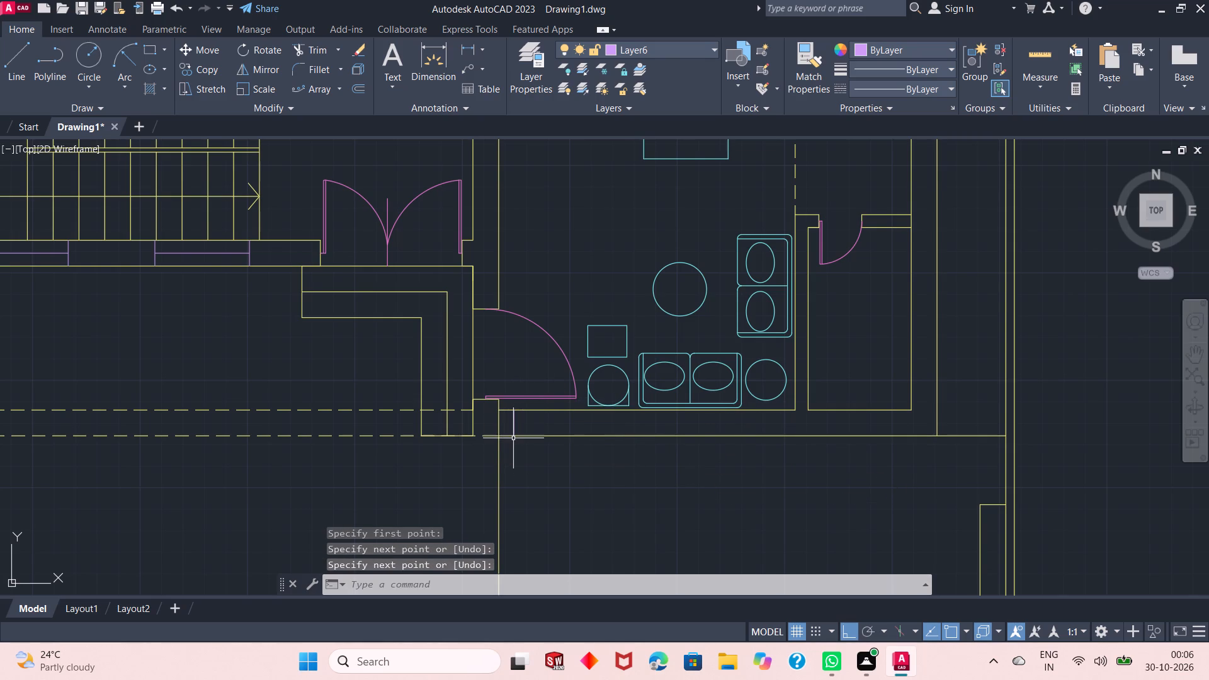
# Offset the line crossing the sitting room's south wall 3'9" east to set the other end of the window.
pyautogui.click(363, 93)
pyautogui.press('space')
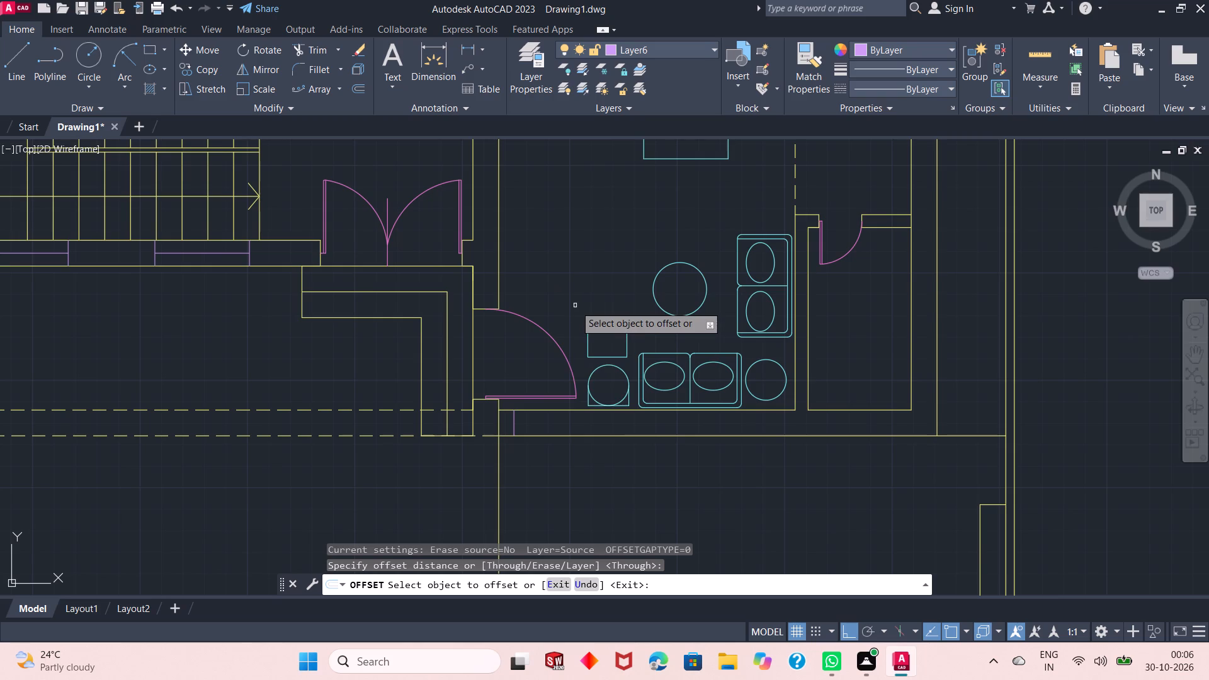
pyautogui.click(513, 426)
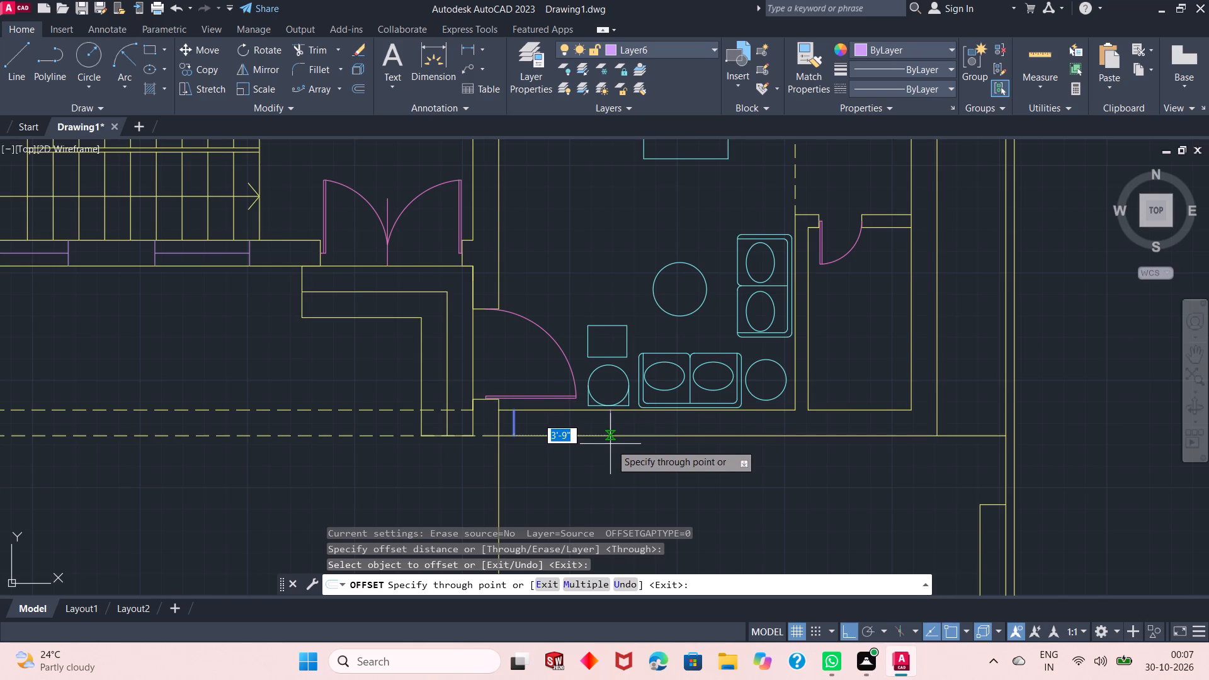
pyautogui.write('3\'9"')
pyautogui.press('Return')
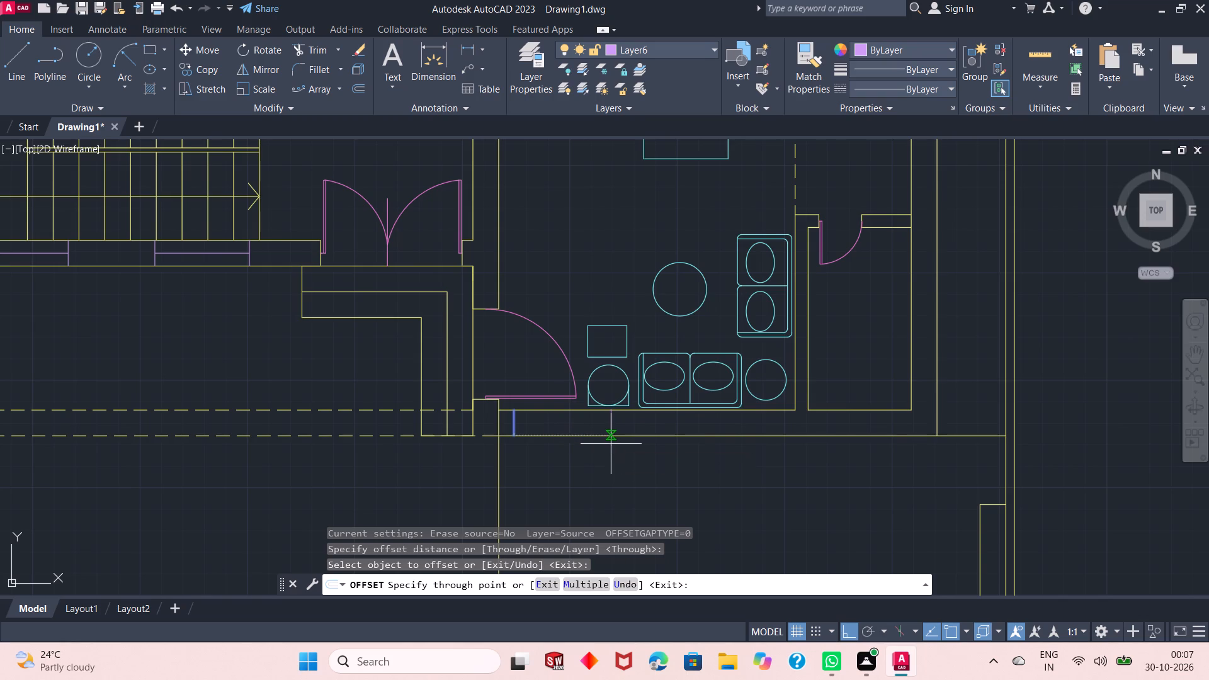
pyautogui.press('Return')
# Draw a horizontal centre line joining the midpoints of the two end lines of the sitting room's south window.
pyautogui.write('l')
pyautogui.press('space')
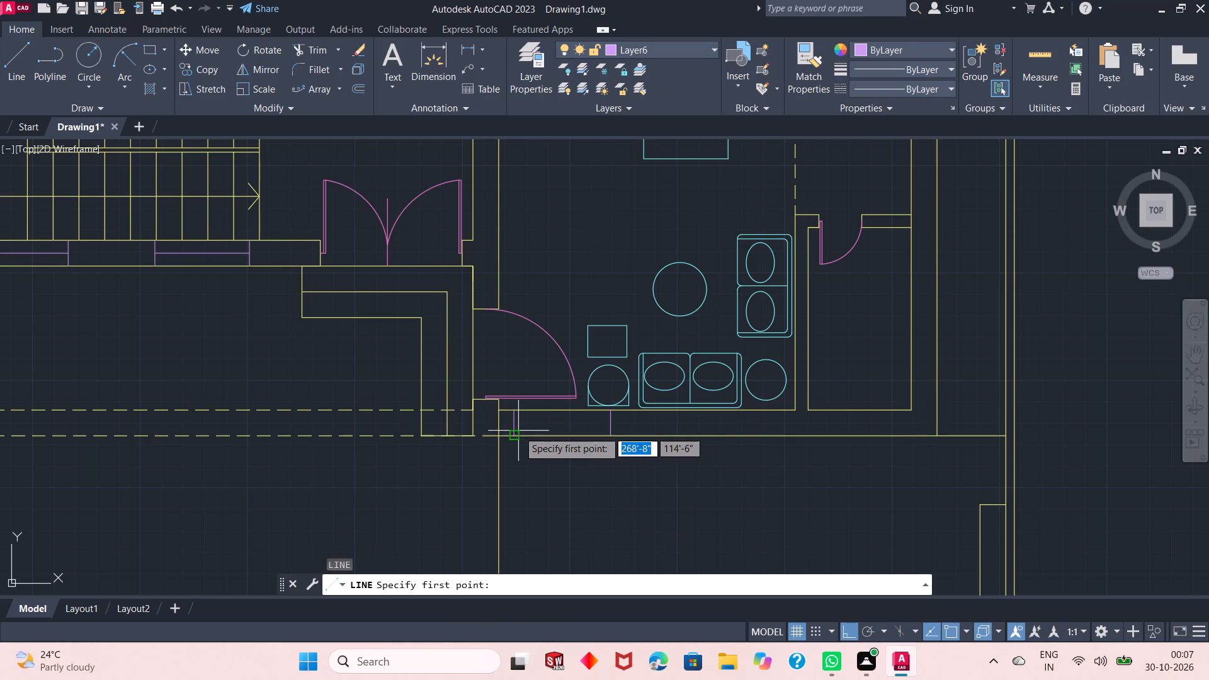
pyautogui.moveTo(514, 429); pyautogui.dragTo(609, 429)
pyautogui.click(609, 429)
pyautogui.press('space')
# Draw a vertical line across the southern sitting room's south wall near its east end, below the round side table.
pyautogui.press('space')
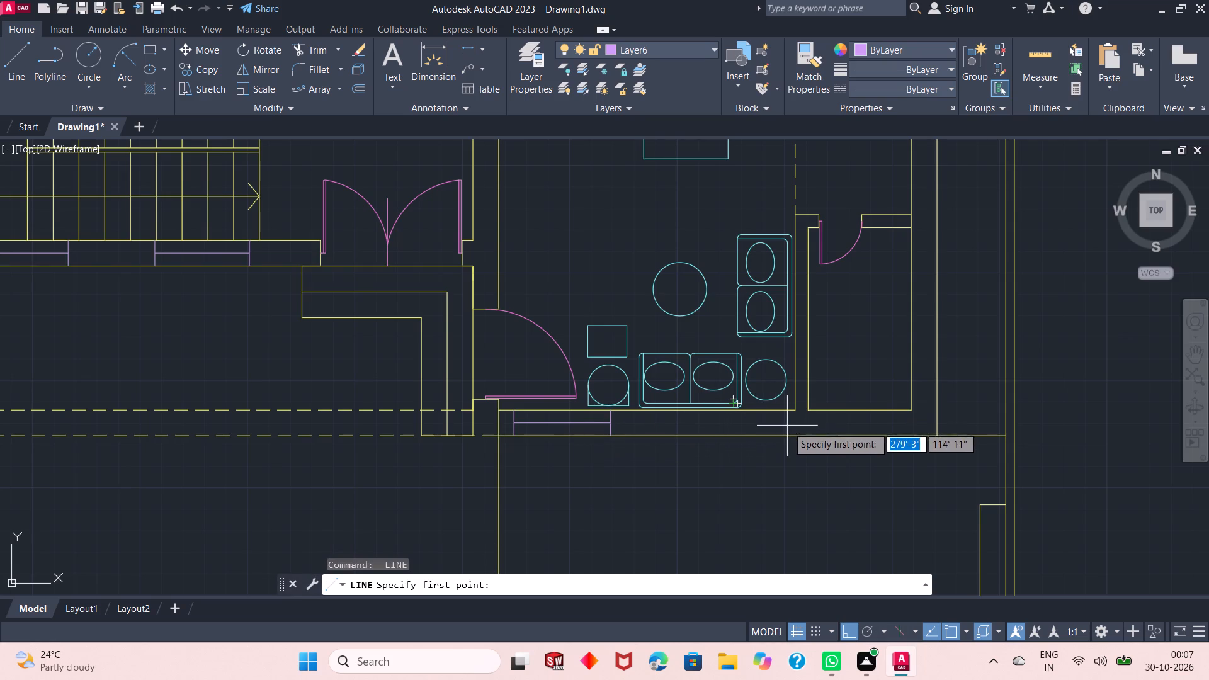
pyautogui.moveTo(785, 413); pyautogui.dragTo(785, 434)
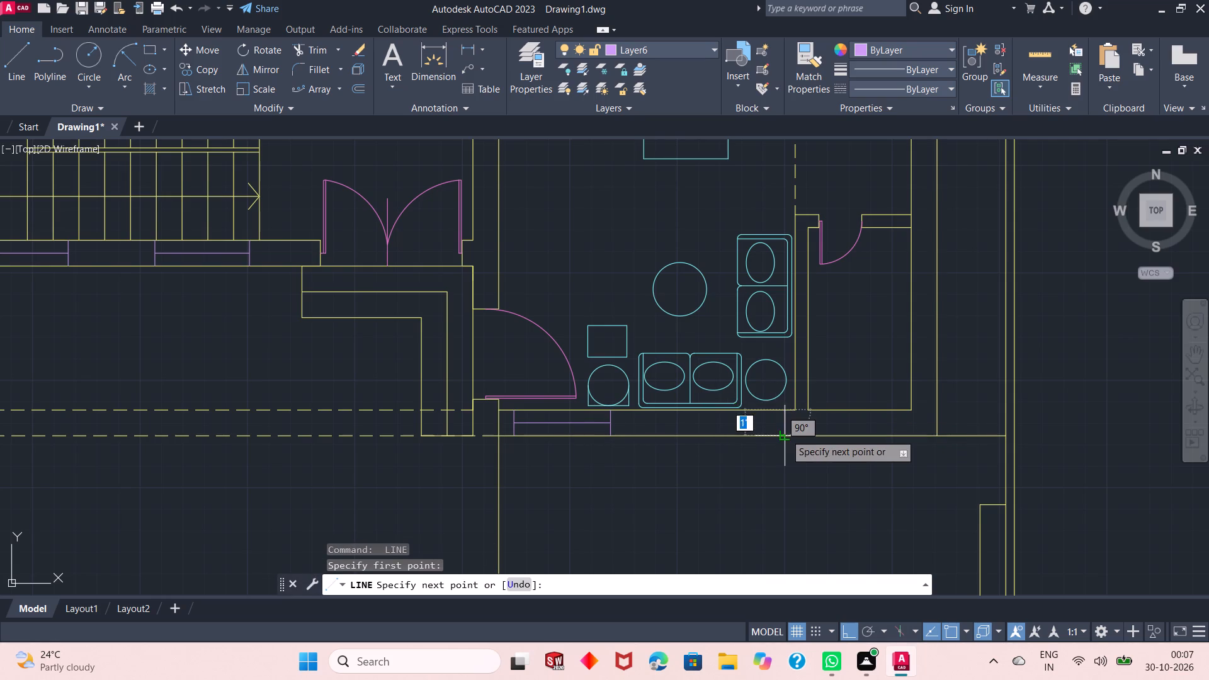
pyautogui.click(785, 434)
pyautogui.press('space')
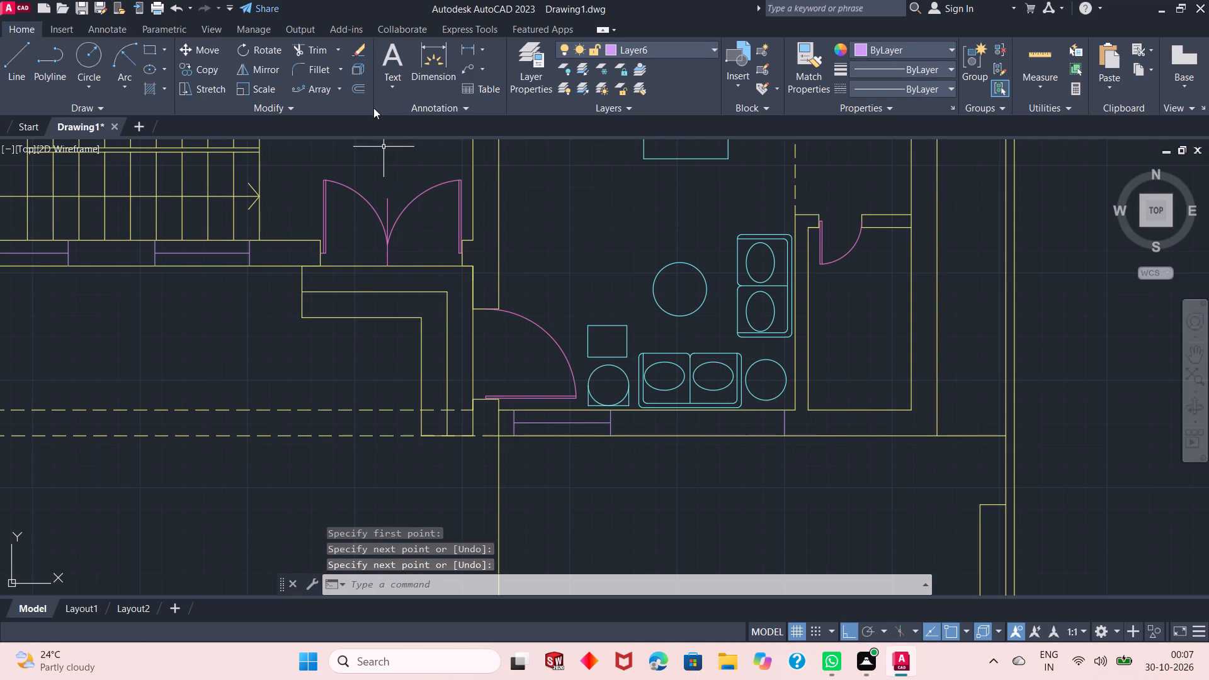
# Offset the line at the east end of the sitting room's south wall 4' west for the second window's other end.
pyautogui.click(358, 83)
pyautogui.press('space')
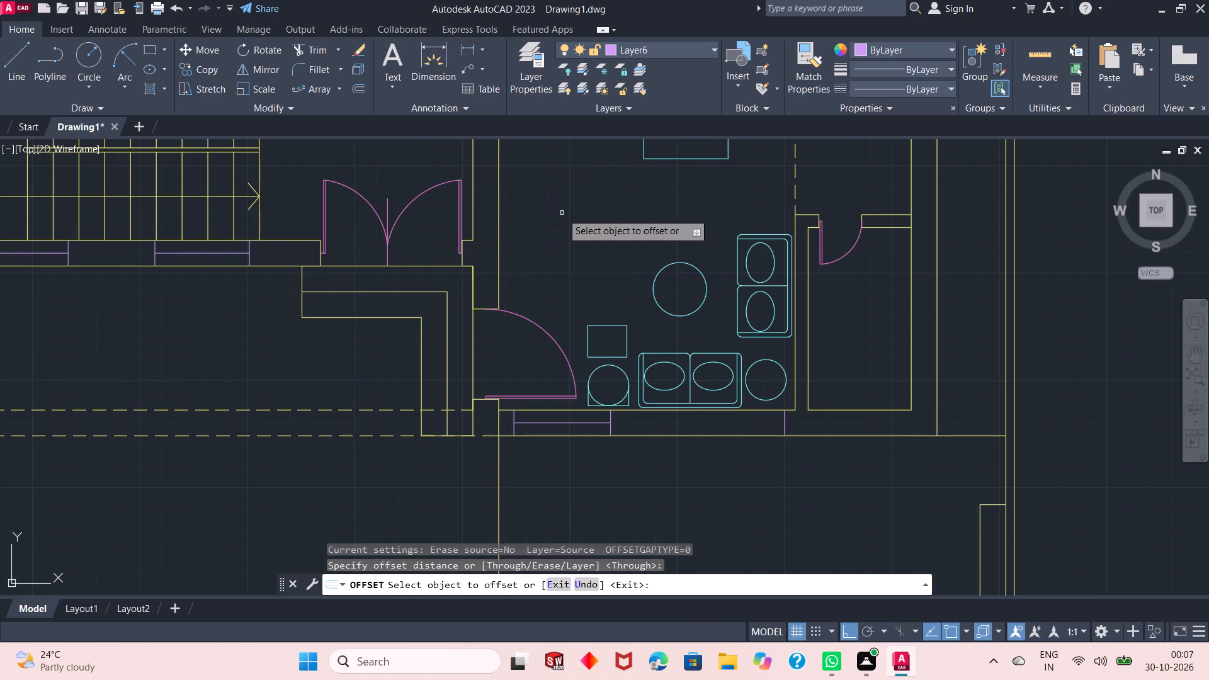
pyautogui.click(785, 426)
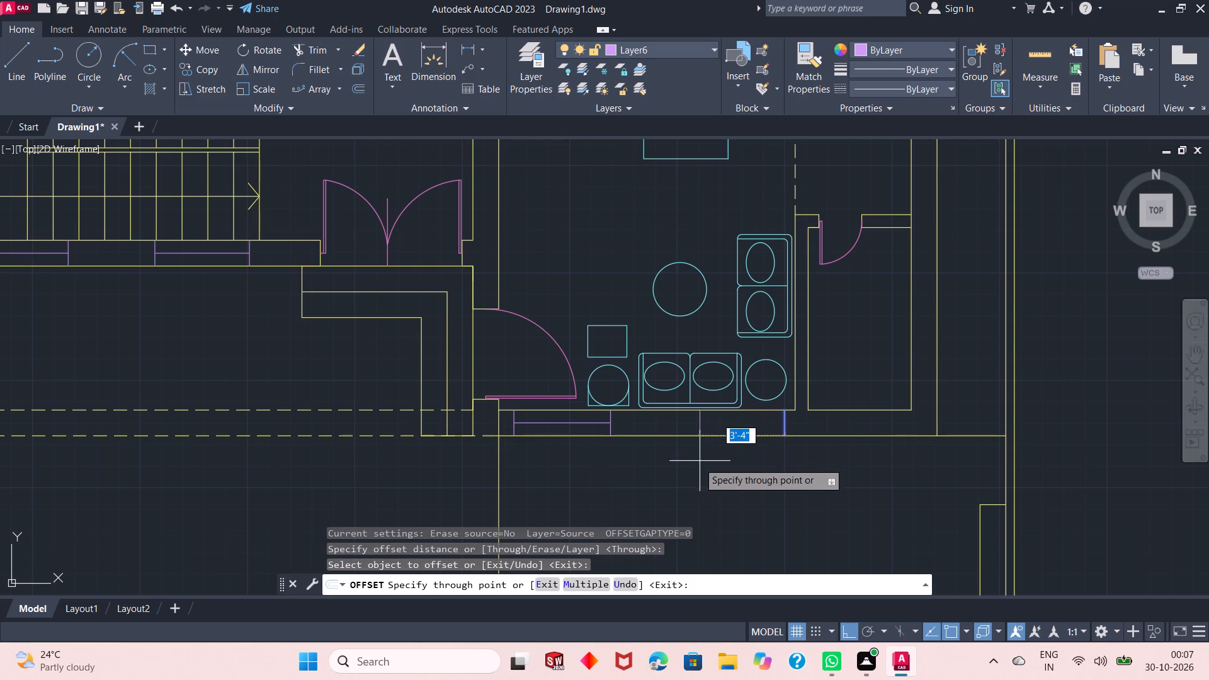
pyautogui.write("4'")
pyautogui.press('Return')
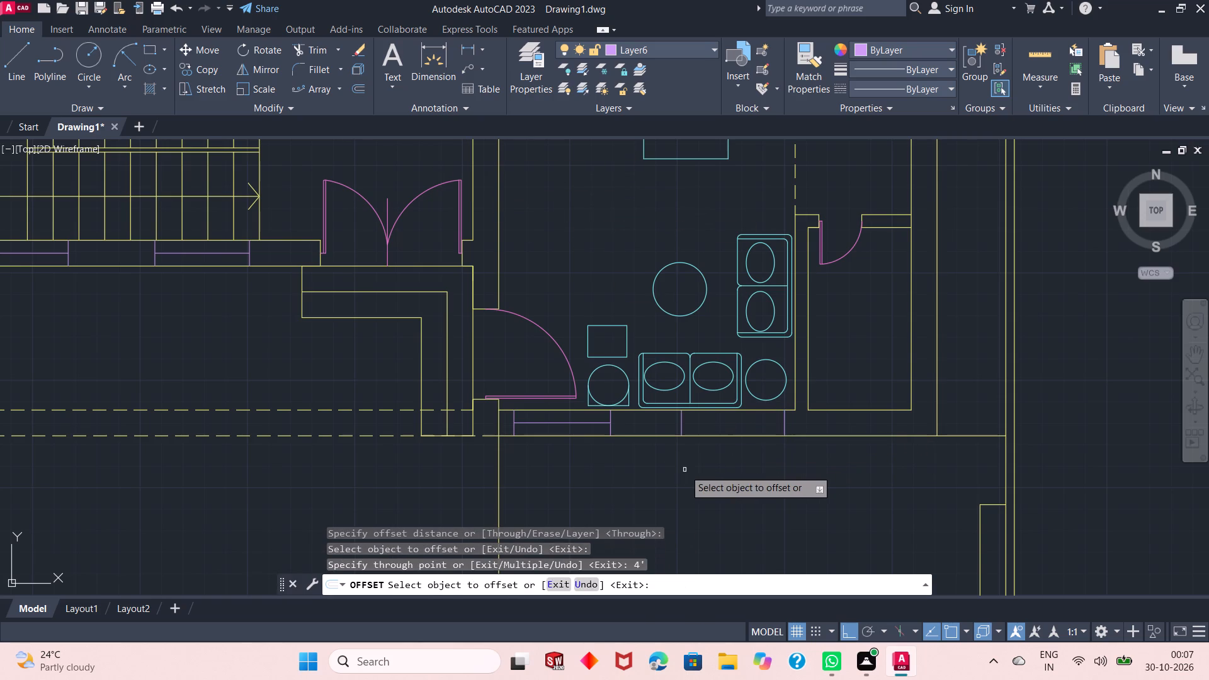
pyautogui.press('Return')
# Draw a horizontal centre line joining the midpoints of the end lines of the second window in the sitting room's south wall.
pyautogui.write('l')
pyautogui.press('space')
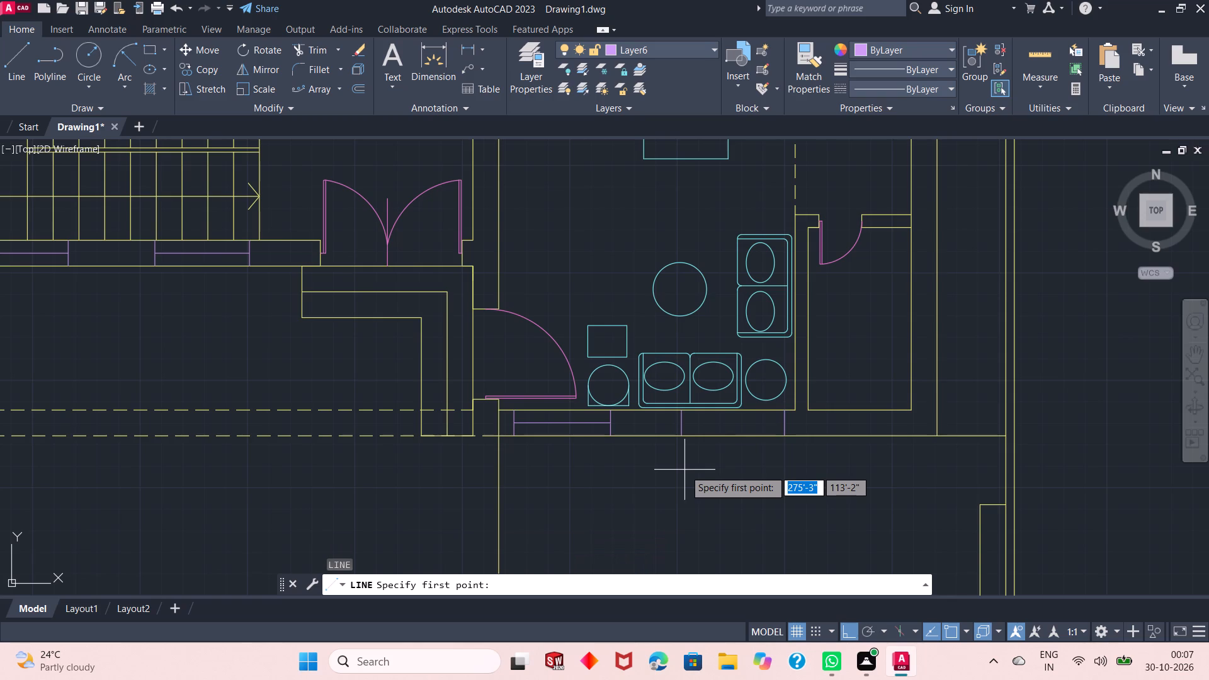
pyautogui.click(682, 422)
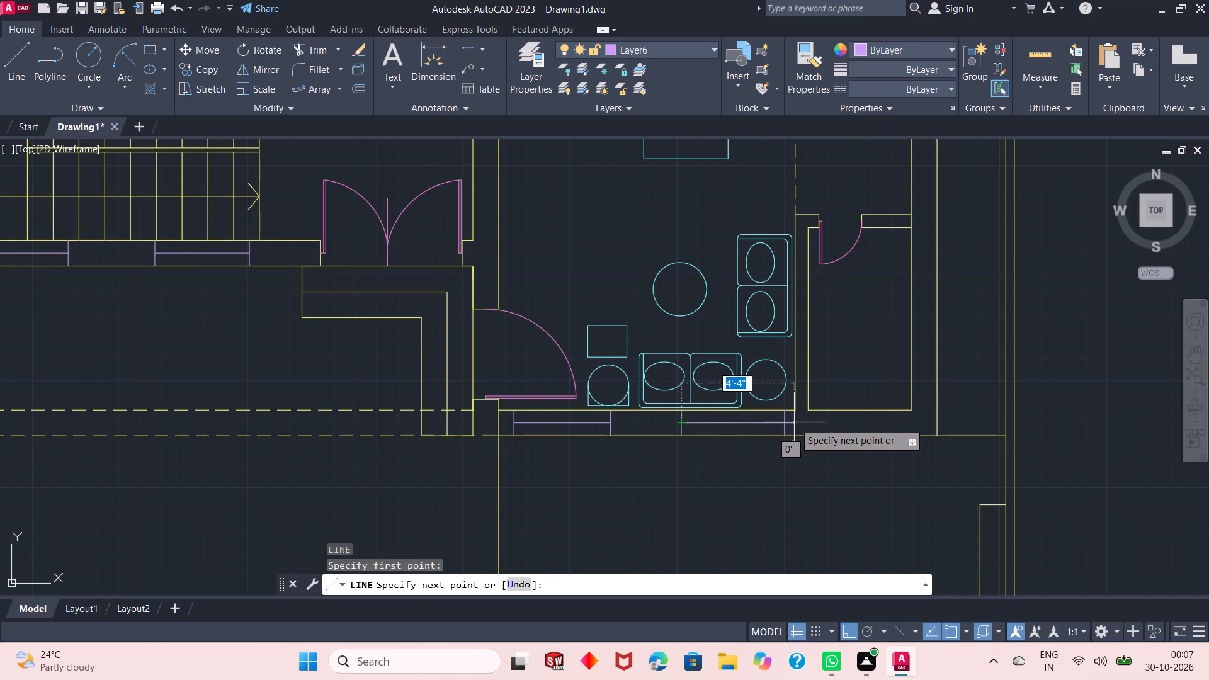
pyautogui.click(789, 422)
pyautogui.press('space')
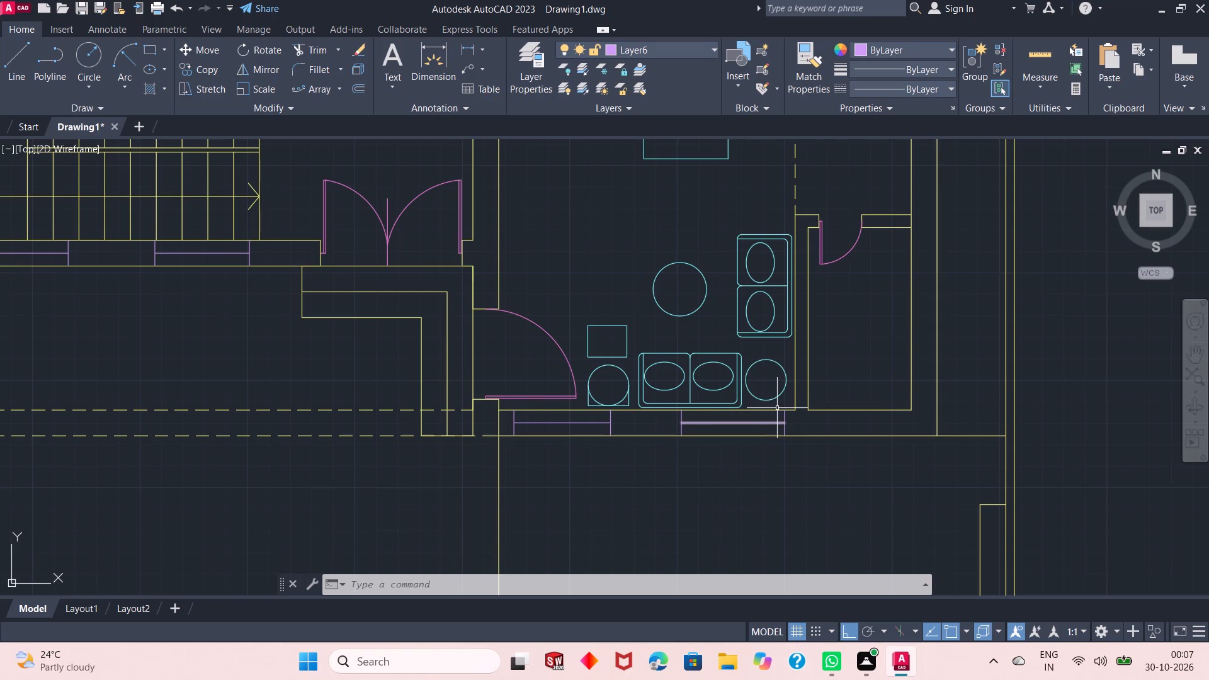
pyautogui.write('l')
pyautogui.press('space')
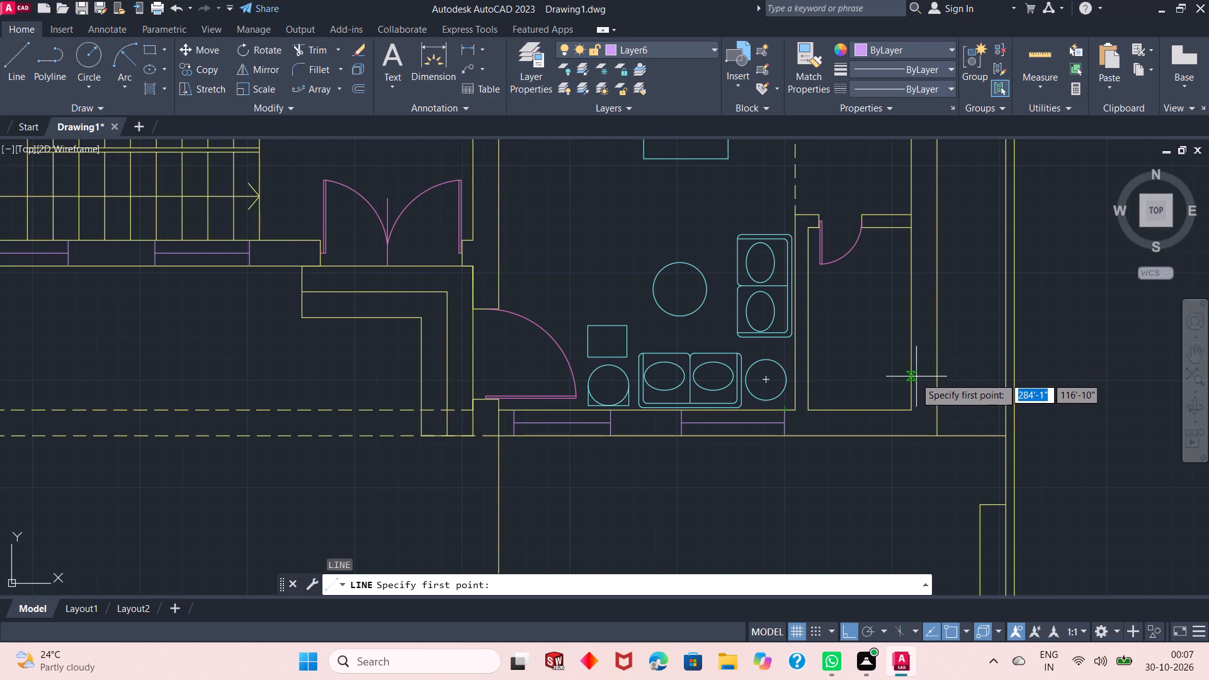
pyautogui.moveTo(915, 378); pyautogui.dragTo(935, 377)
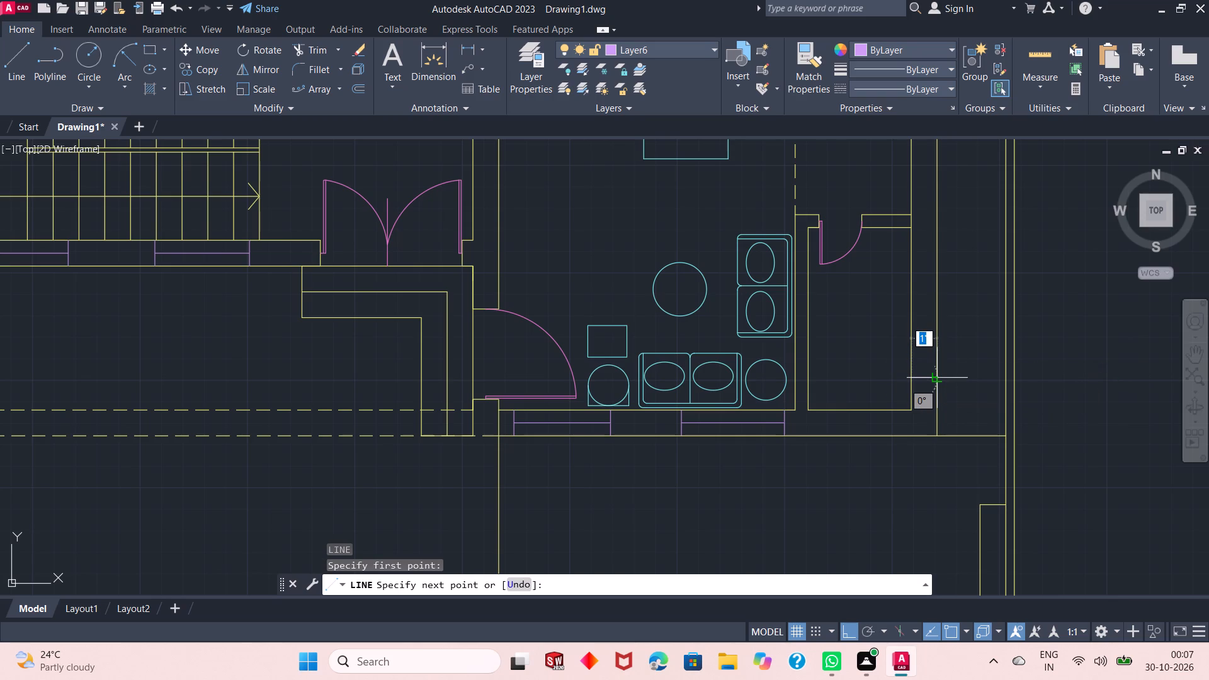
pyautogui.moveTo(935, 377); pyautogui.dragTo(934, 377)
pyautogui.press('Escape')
# Draw a horizontal line across the east wall of the small southeast room, just above its south end.
pyautogui.press('space')
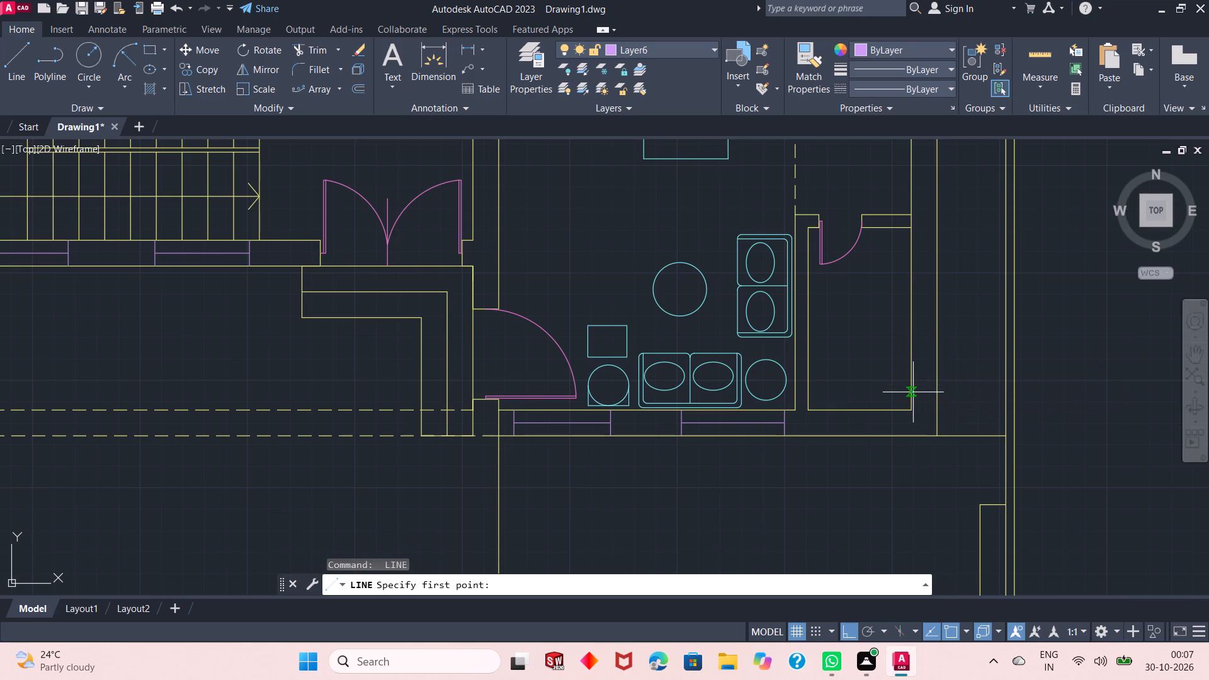
pyautogui.moveTo(913, 392); pyautogui.dragTo(939, 394)
pyautogui.click(939, 394)
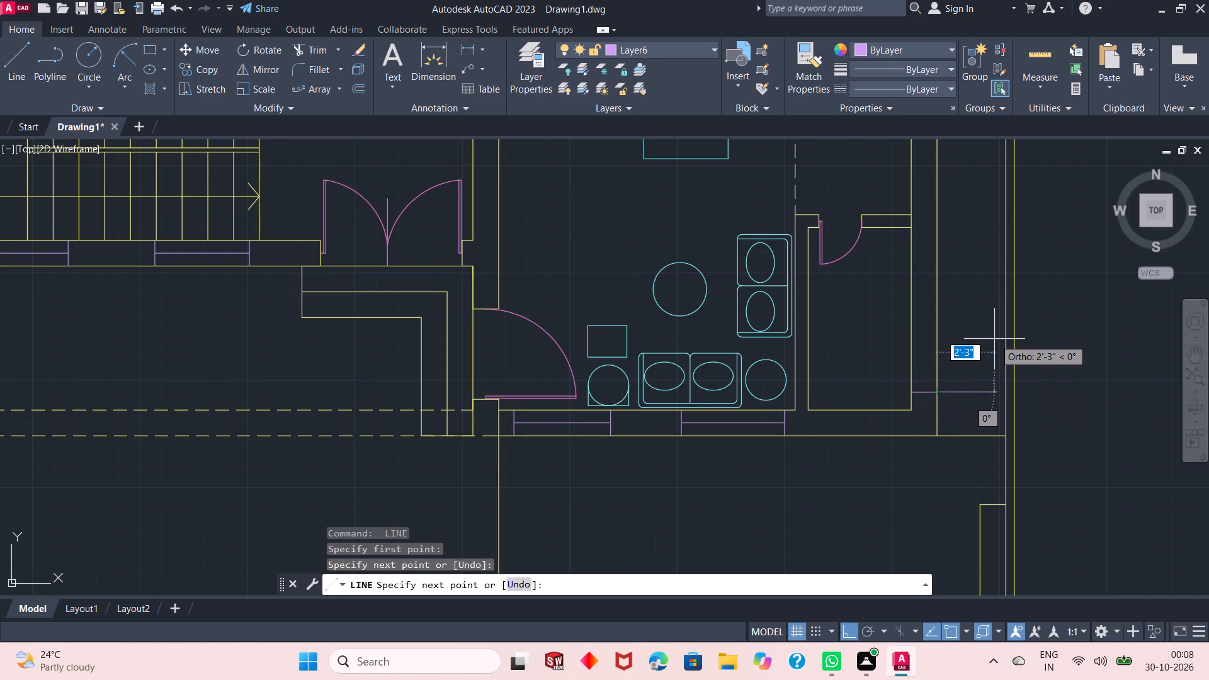
pyautogui.press('space')
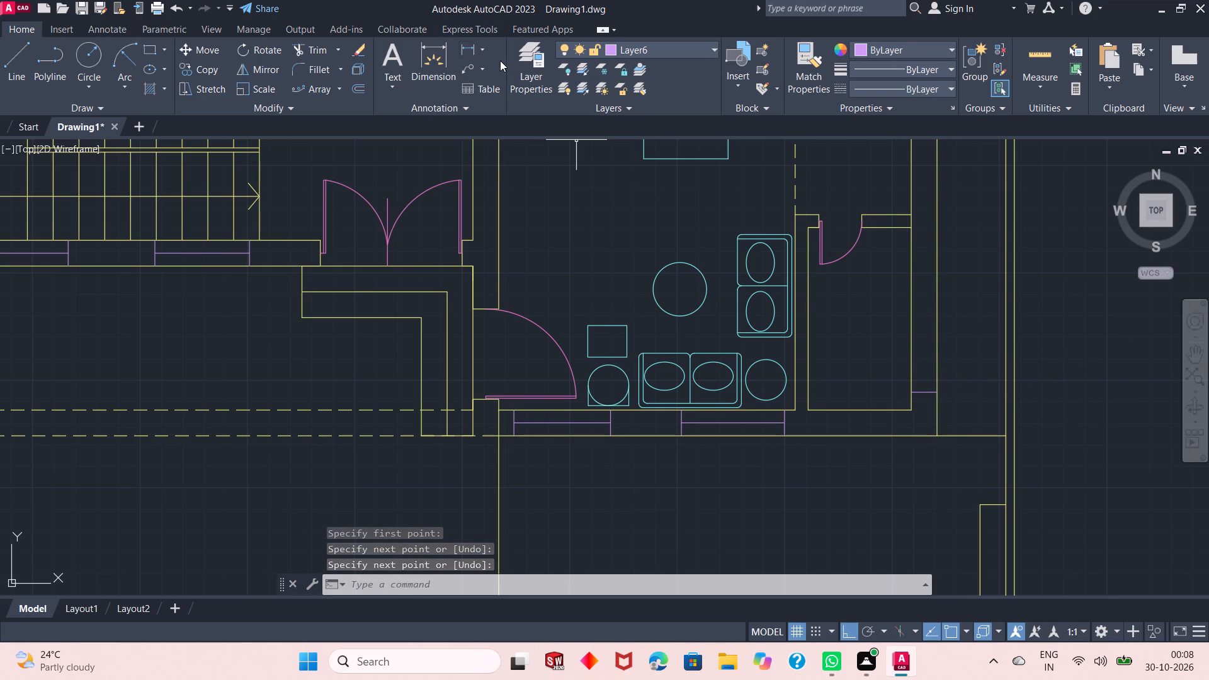
# Offset the line crossing the small southeast room's east wall 2' north to set the window's other end.
pyautogui.click(360, 91)
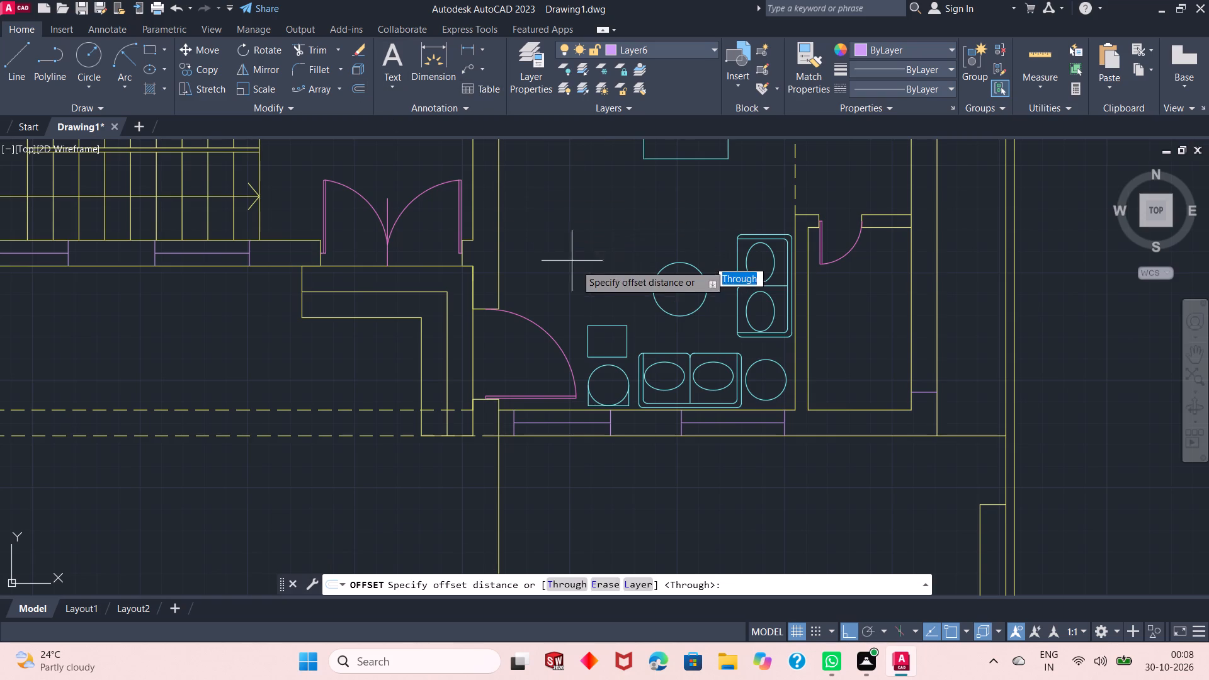
pyautogui.press('space')
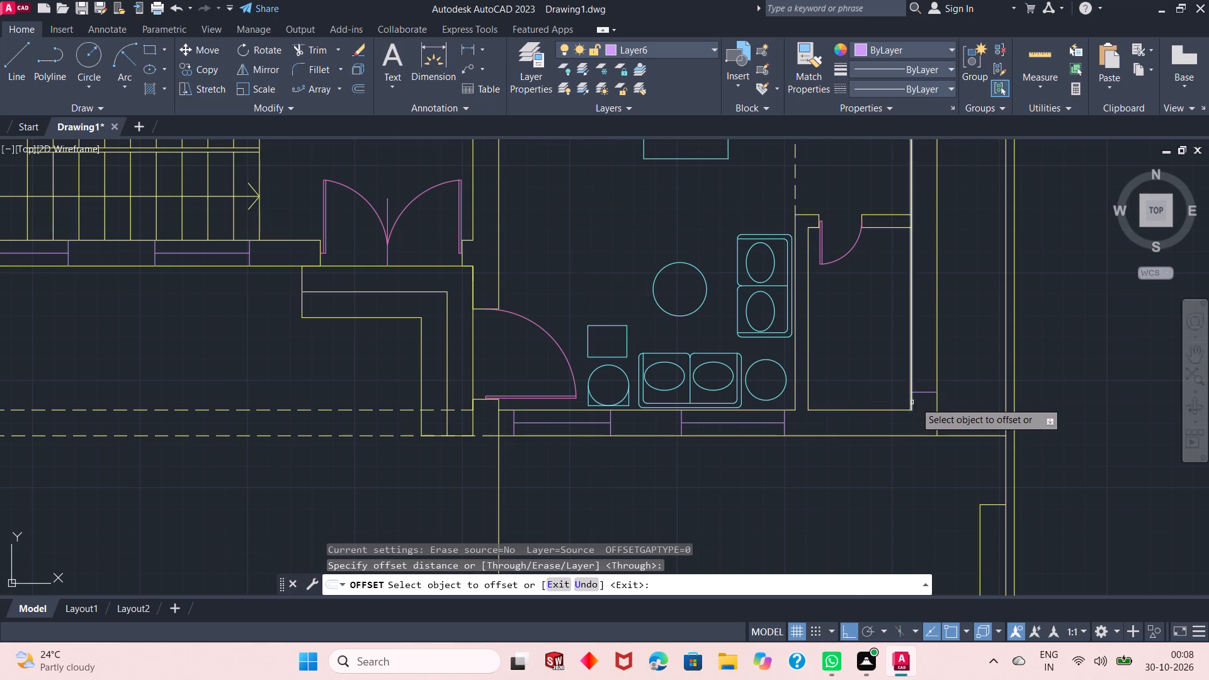
pyautogui.click(929, 394)
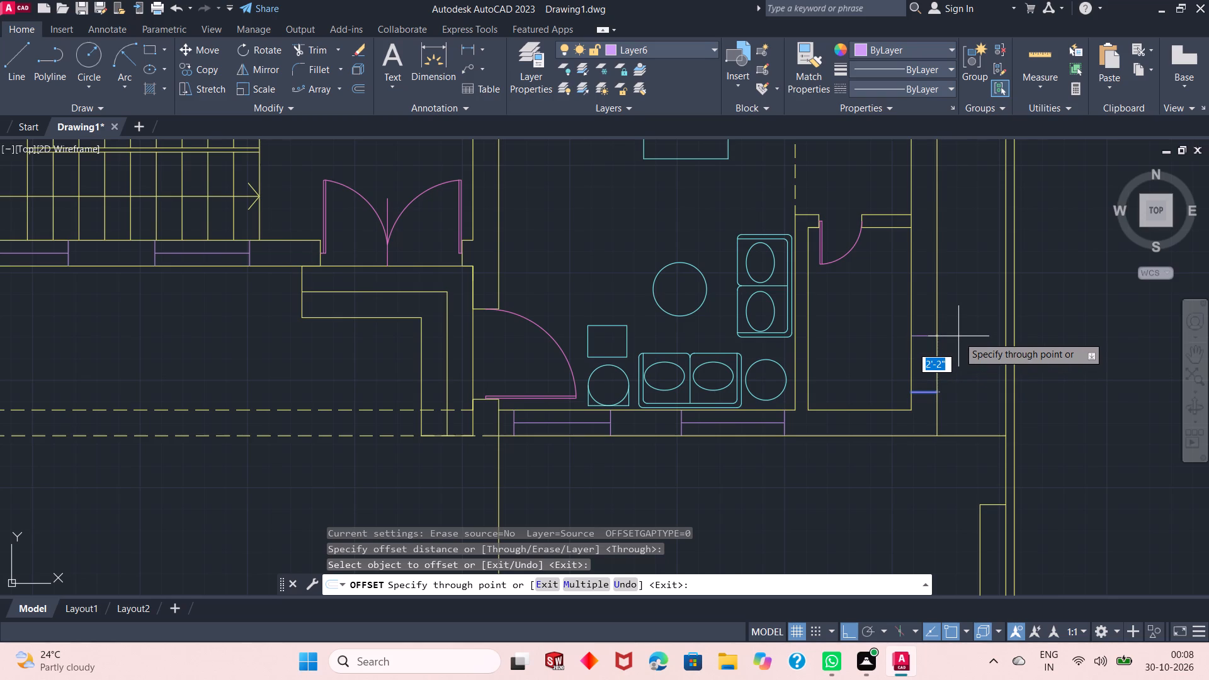
pyautogui.write("2'")
pyautogui.press('Return')
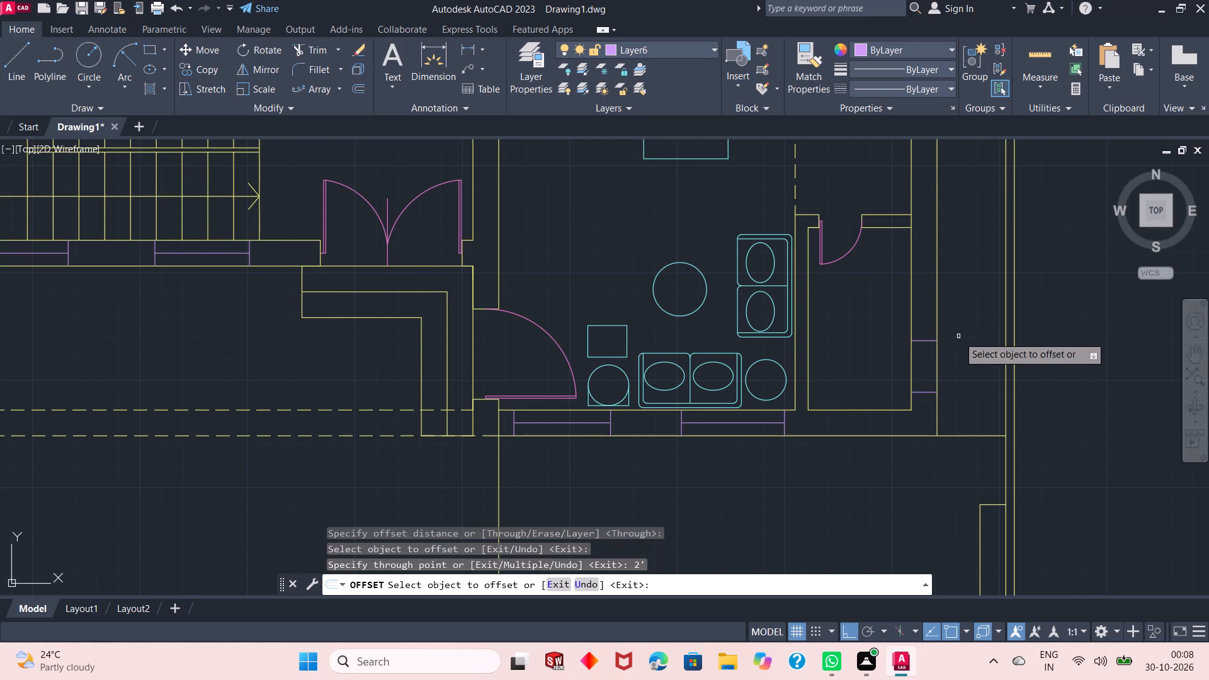
pyautogui.press('Return')
# Draw a vertical centre line joining the midpoints of the two end lines of the small southeast room's east window.
pyautogui.write('l')
pyautogui.press('space')
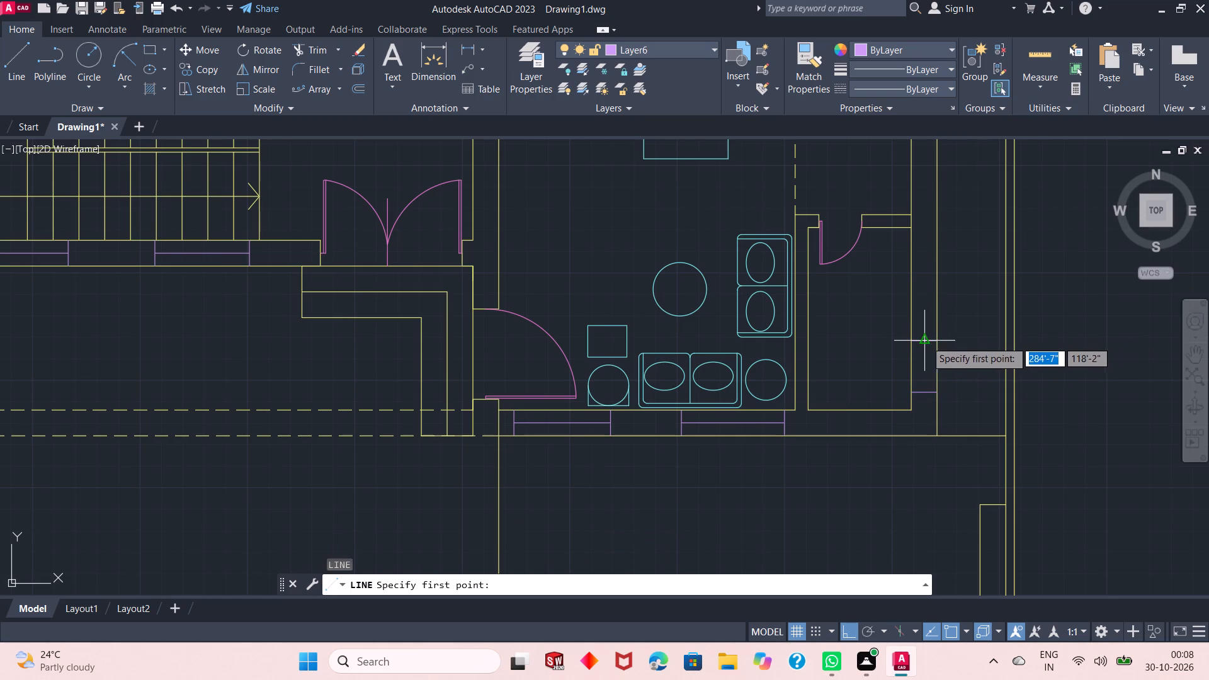
pyautogui.moveTo(926, 341); pyautogui.dragTo(926, 390)
pyautogui.click(926, 390)
pyautogui.press('space')
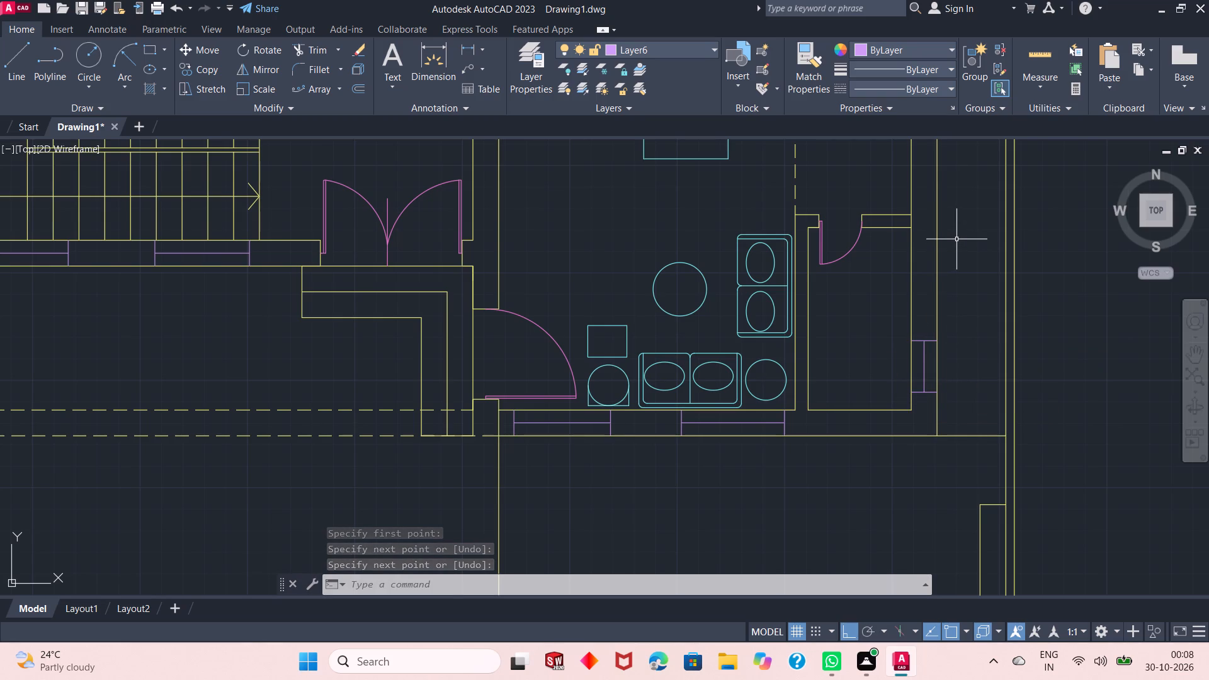
# Draw a horizontal line across the east exterior wall beside the sitting room's dashed-line alcove, just north of the small southeast room.
pyautogui.write('l')
pyautogui.press('space')
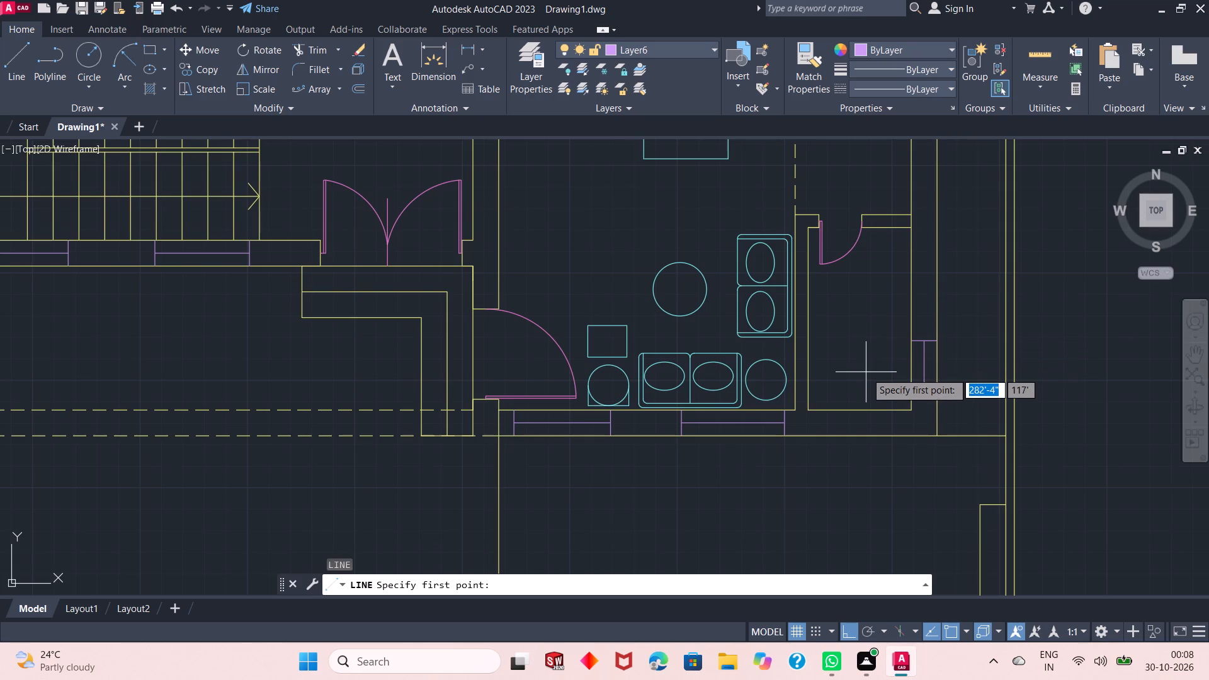
pyautogui.keyDown('ctrl'); pyautogui.scroll(-2, 866, 372); pyautogui.keyUp('ctrl')
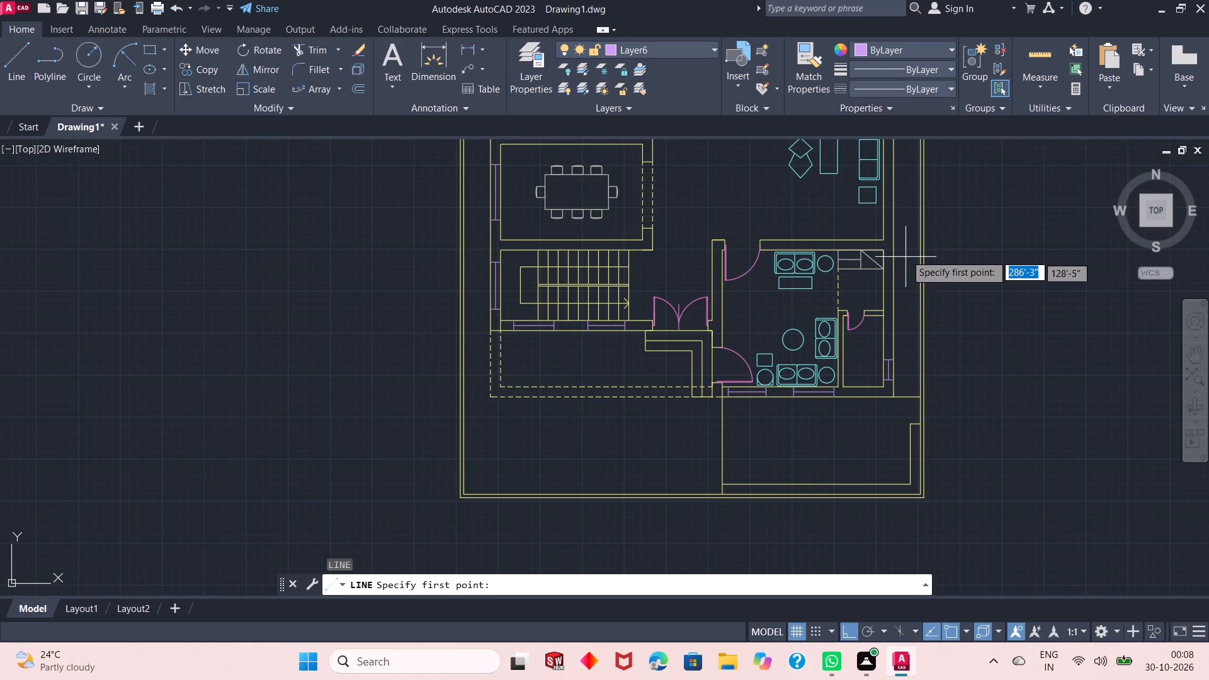
pyautogui.keyDown('ctrl'); pyautogui.scroll(2, 884, 269); pyautogui.keyUp('ctrl')
pyautogui.scroll(-3, 884, 269)
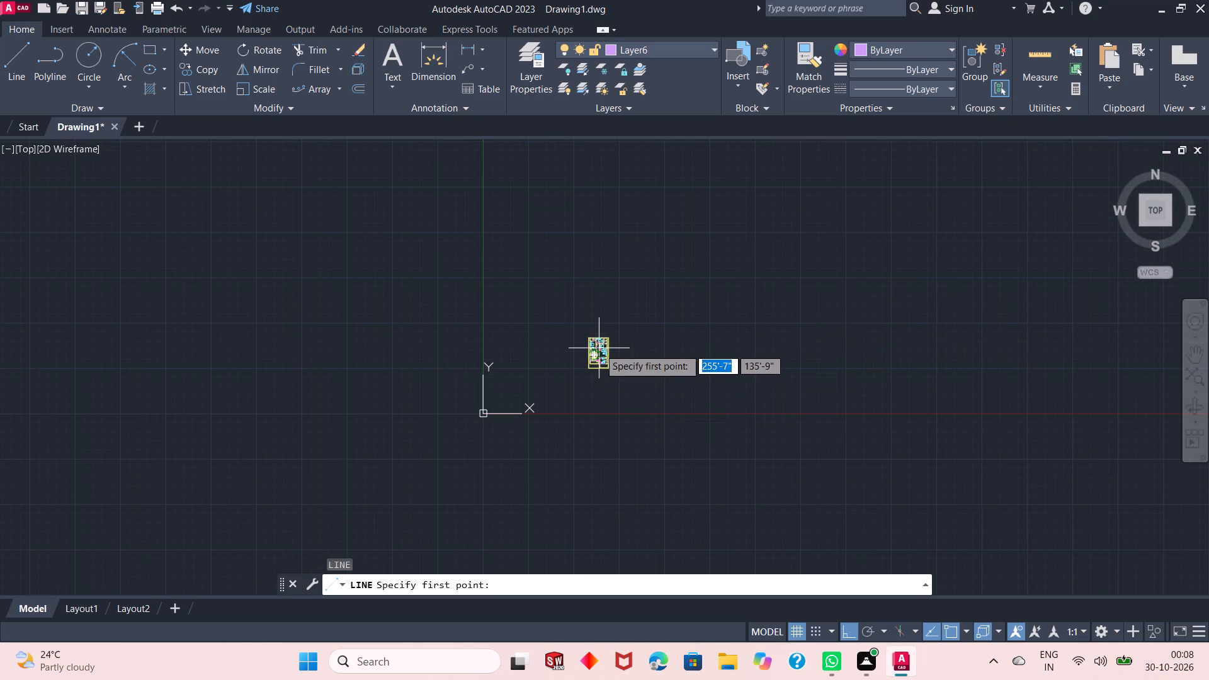
pyautogui.keyDown('ctrl'); pyautogui.scroll(8, 599, 348); pyautogui.keyUp('ctrl')
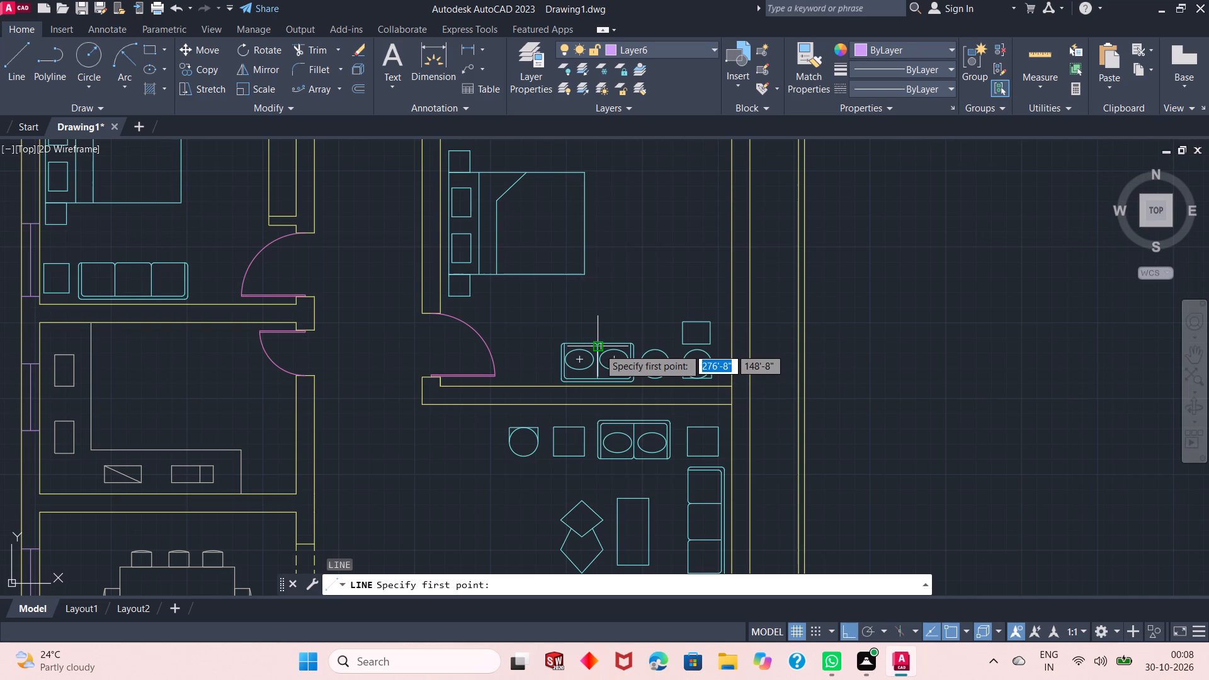
pyautogui.keyDown('ctrl'); pyautogui.scroll(-2, 603, 312); pyautogui.keyUp('ctrl')
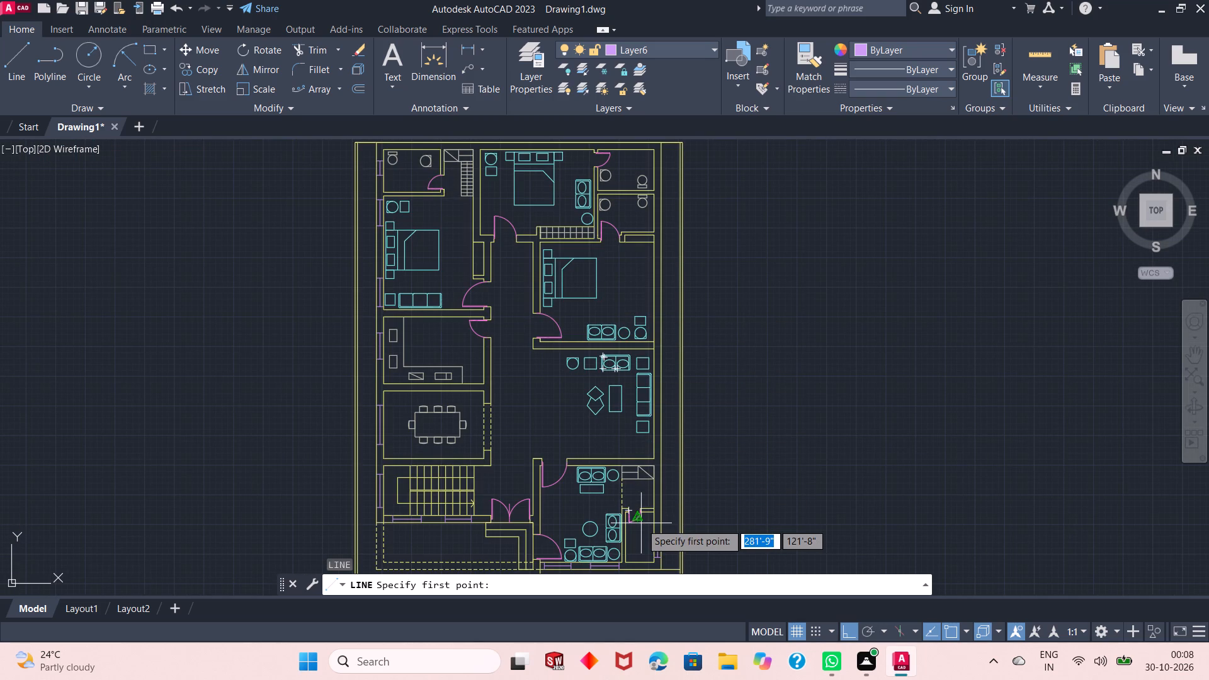
pyautogui.keyDown('ctrl'); pyautogui.scroll(3, 639, 481); pyautogui.keyUp('ctrl')
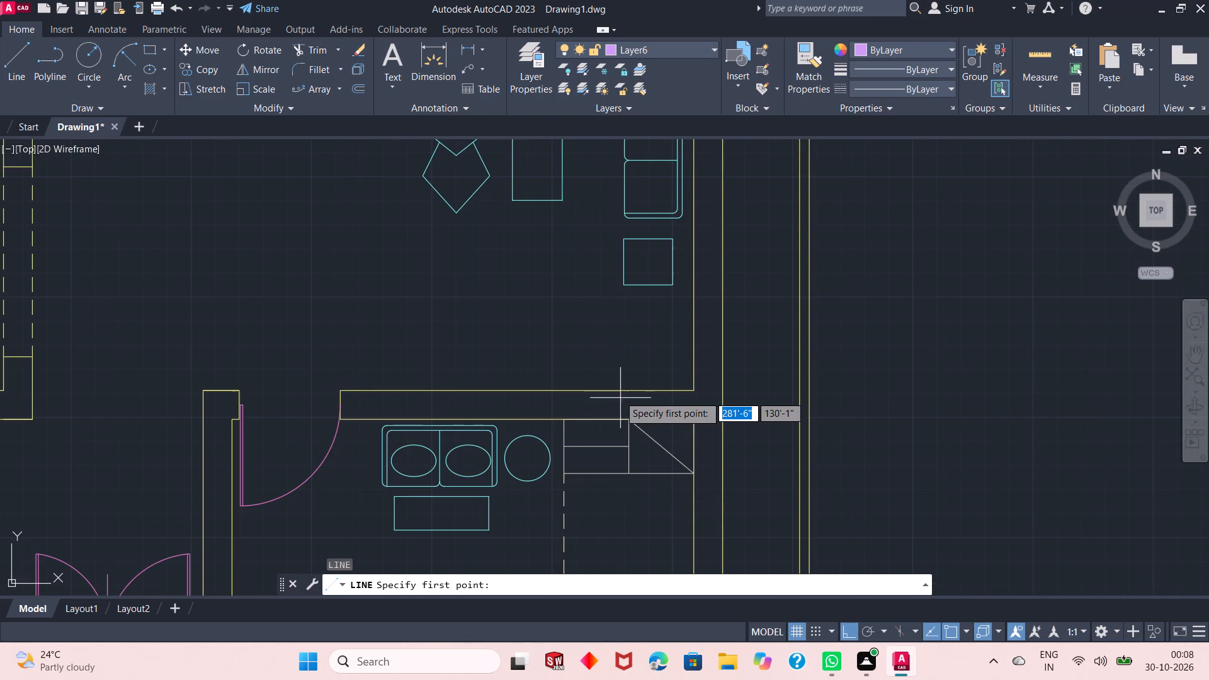
pyautogui.keyDown('ctrl'); pyautogui.scroll(-1, 619, 388); pyautogui.keyUp('ctrl')
pyautogui.keyDown('ctrl'); pyautogui.scroll(1, 634, 519); pyautogui.keyUp('ctrl')
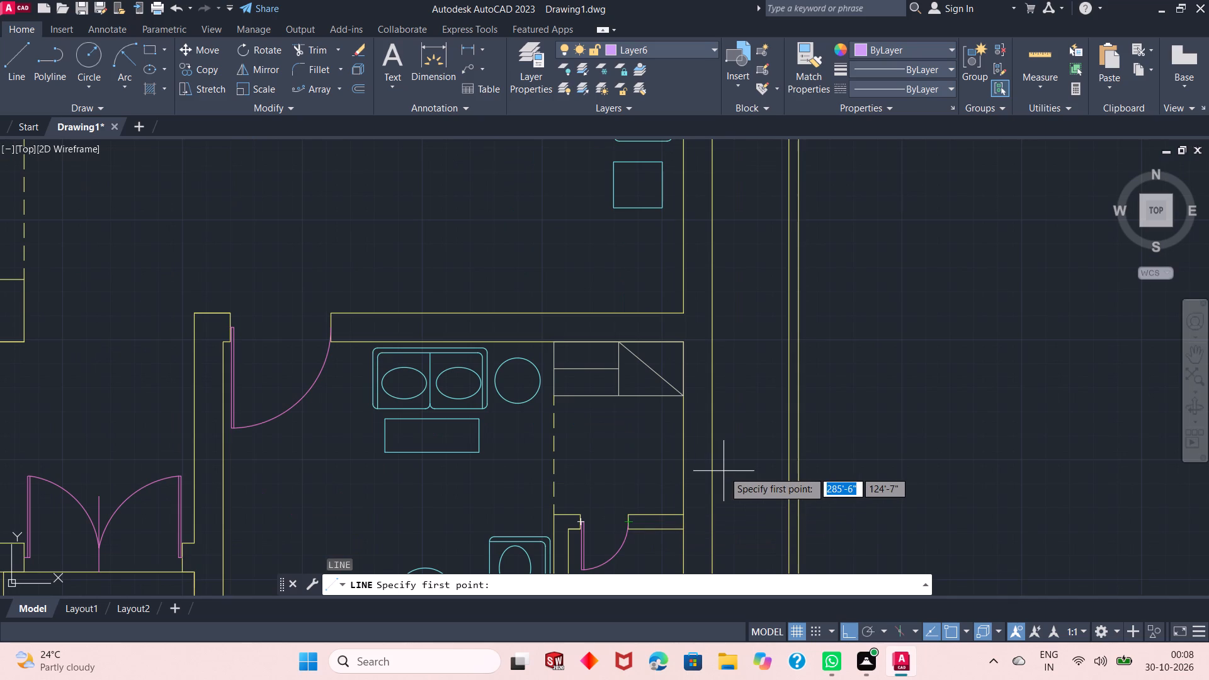
pyautogui.moveTo(685, 485); pyautogui.dragTo(695, 485)
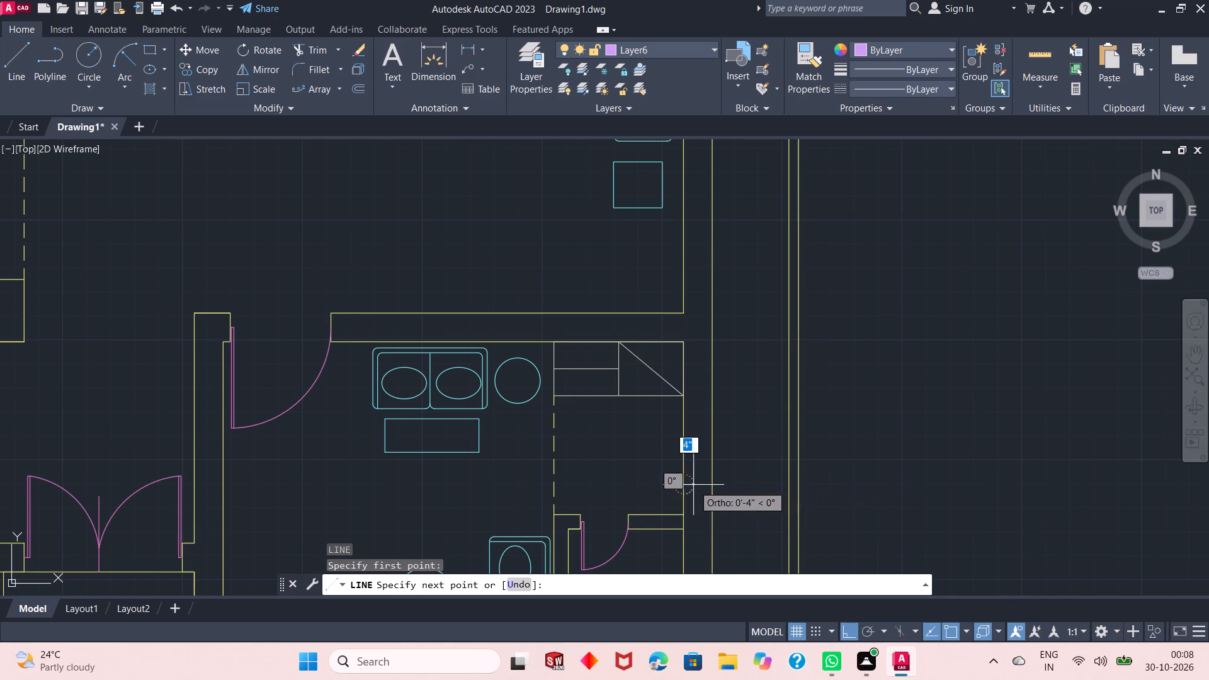
pyautogui.moveTo(695, 485); pyautogui.dragTo(712, 487)
pyautogui.click(712, 487)
pyautogui.press('space')
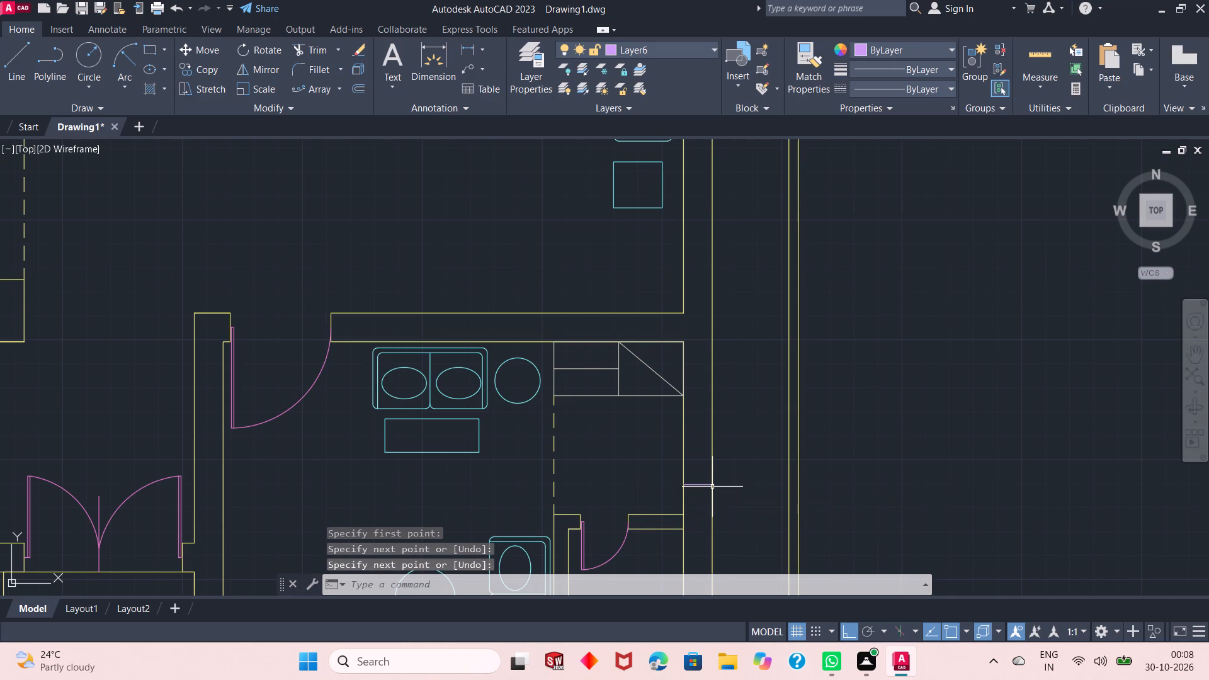
# Offset the line crossing the alcove's east wall 2'9" north to set the other end of the window.
pyautogui.click(351, 89)
pyautogui.press('space')
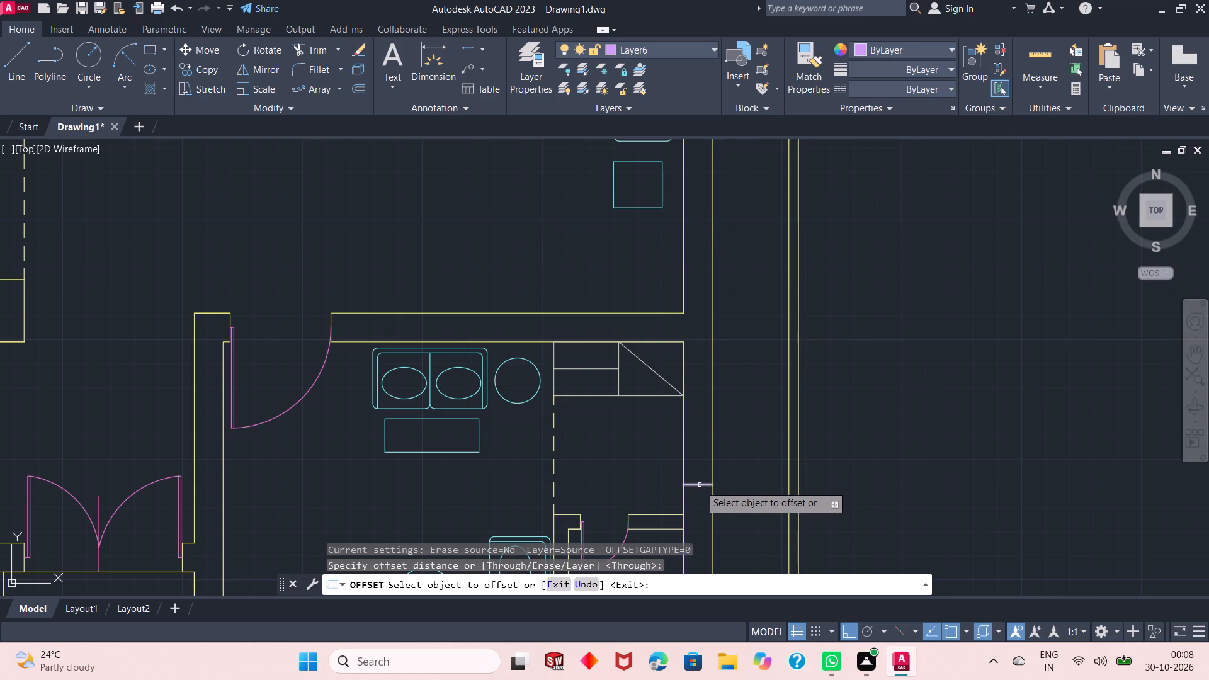
pyautogui.click(700, 485)
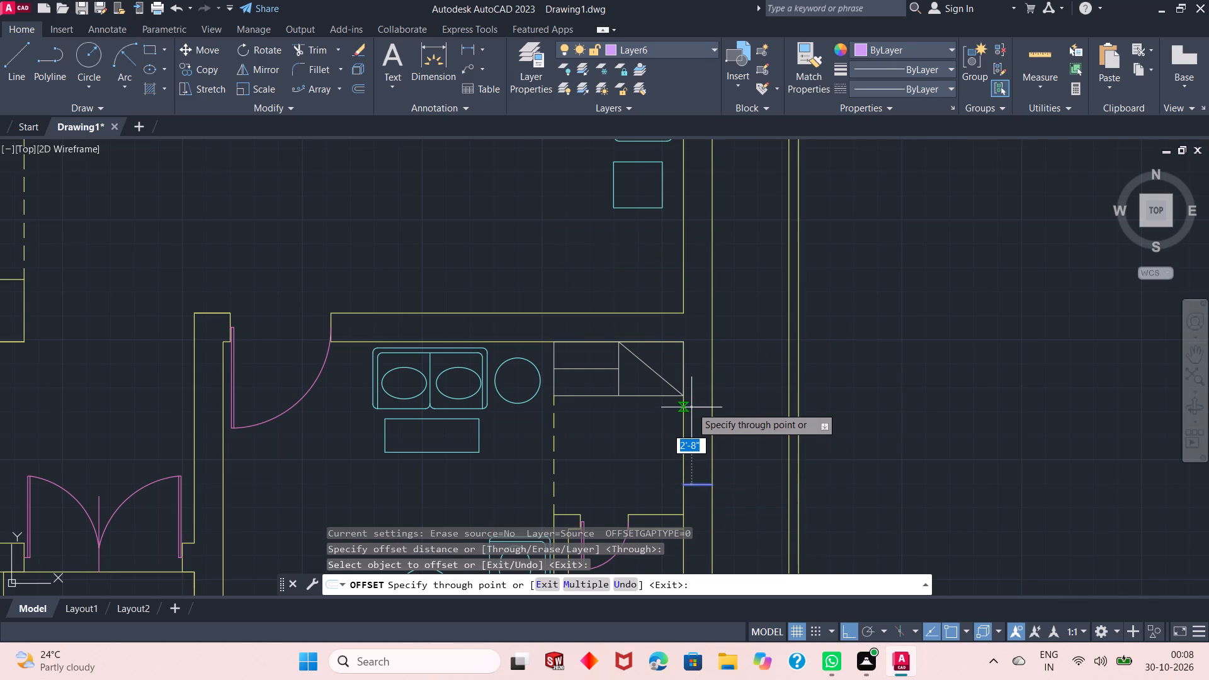
pyautogui.write('2\'9"')
pyautogui.press('Return')
pyautogui.press('Return')
# Draw a vertical centre line joining the midpoints of the two end lines of the alcove's east window.
pyautogui.write('l')
pyautogui.press('space')
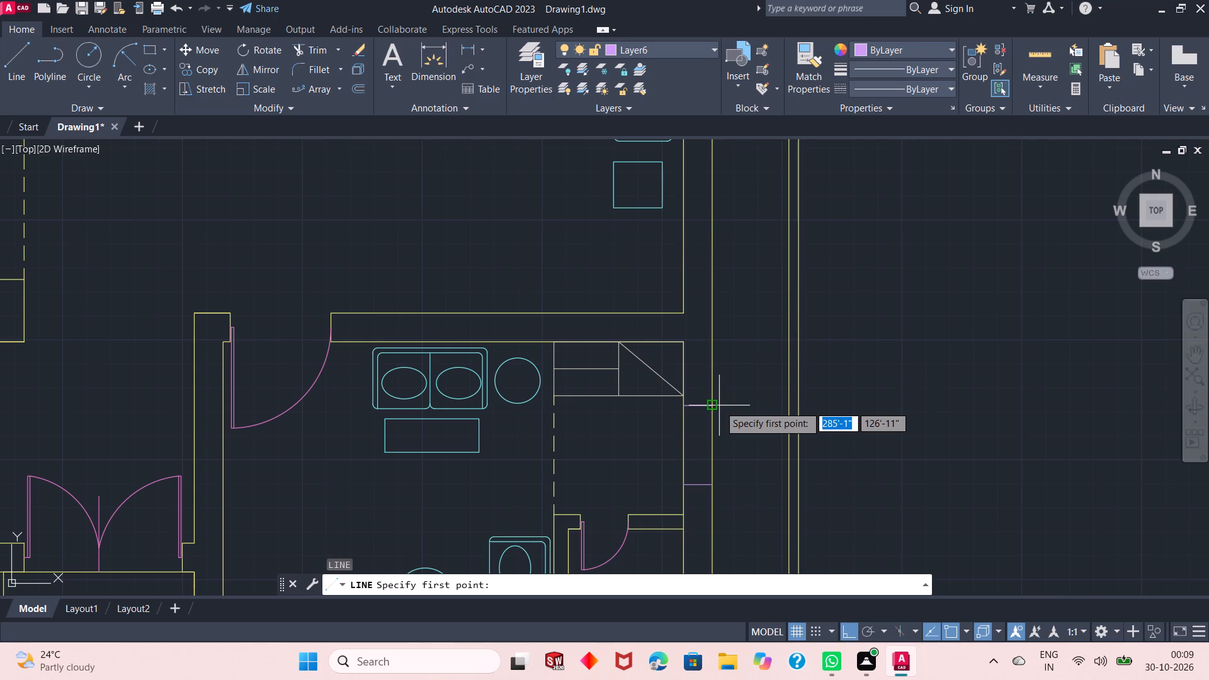
pyautogui.moveTo(700, 403); pyautogui.dragTo(694, 487)
pyautogui.click(694, 487)
pyautogui.press('space')
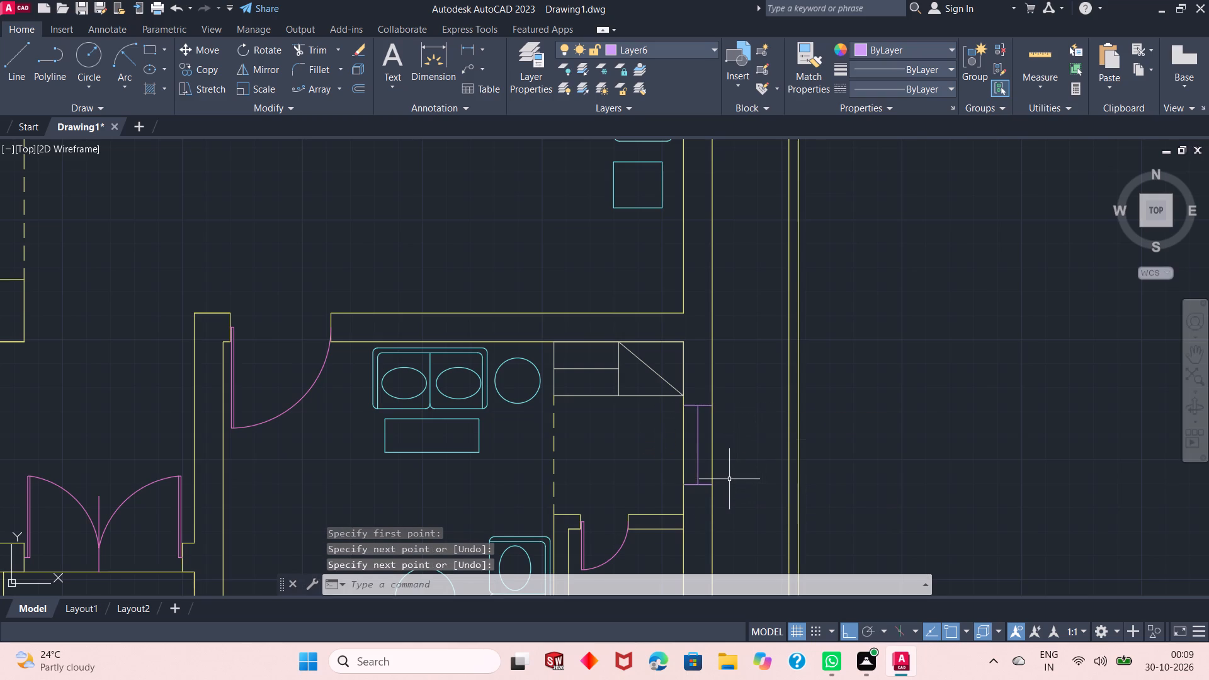
pyautogui.keyDown('ctrl'); pyautogui.scroll(-2, 710, 487); pyautogui.keyUp('ctrl')
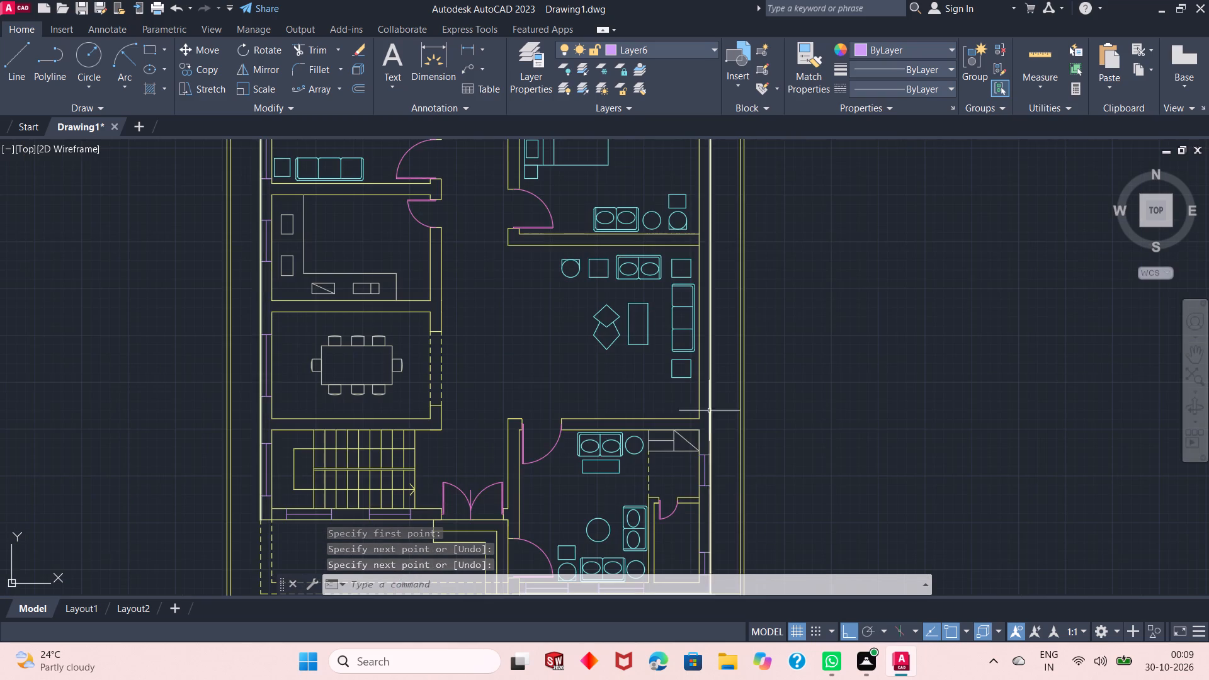
# Draw a horizontal line across the living room's east exterior wall, near the room's south end.
pyautogui.keyDown('ctrl'); pyautogui.scroll(2, 698, 348); pyautogui.keyUp('ctrl')
pyautogui.write('l')
pyautogui.press('space')
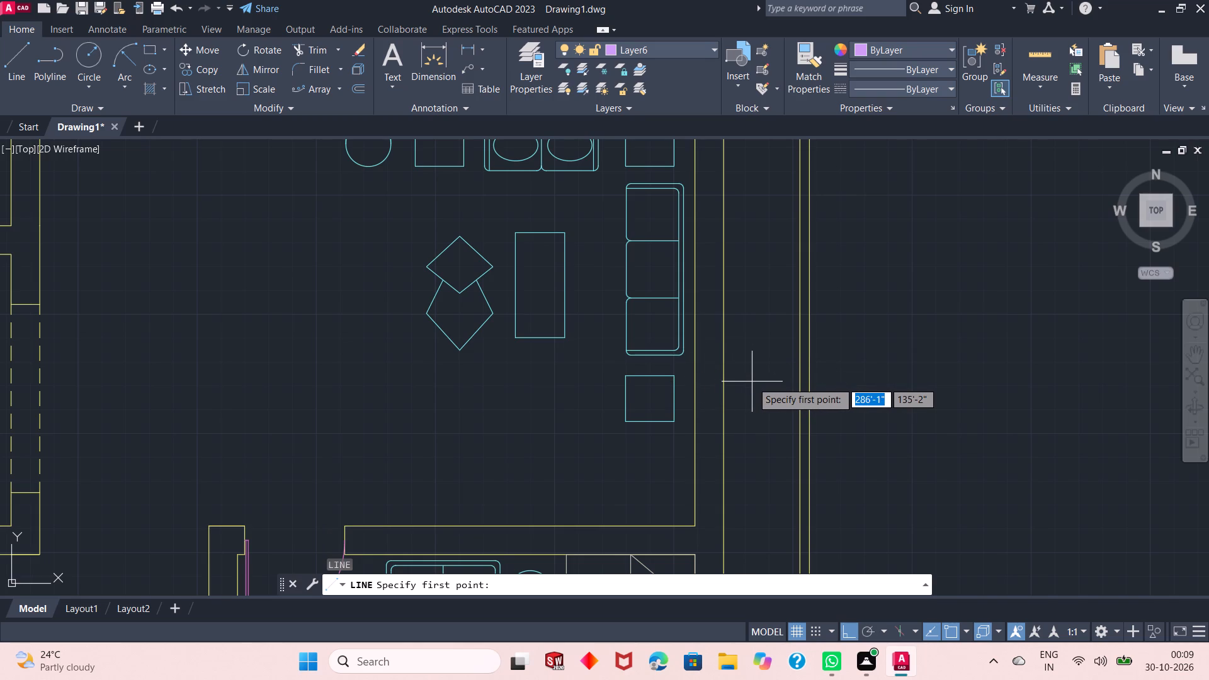
pyautogui.moveTo(696, 454); pyautogui.dragTo(719, 452)
pyautogui.click(719, 452)
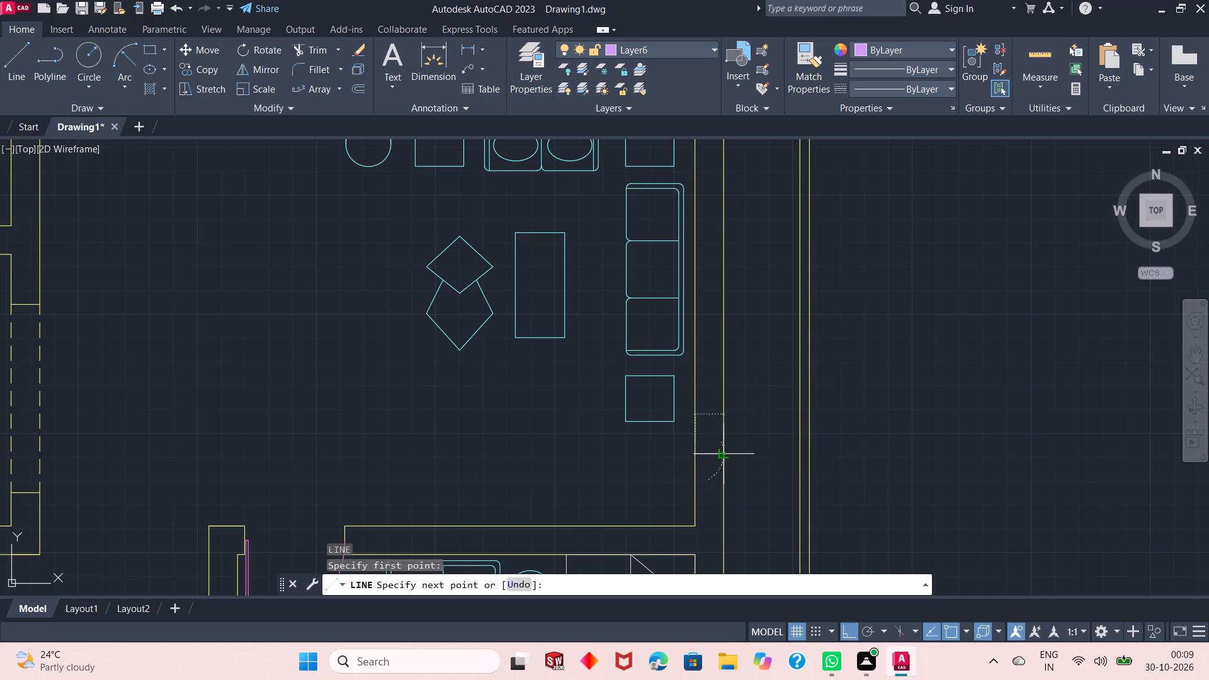
pyautogui.press('space')
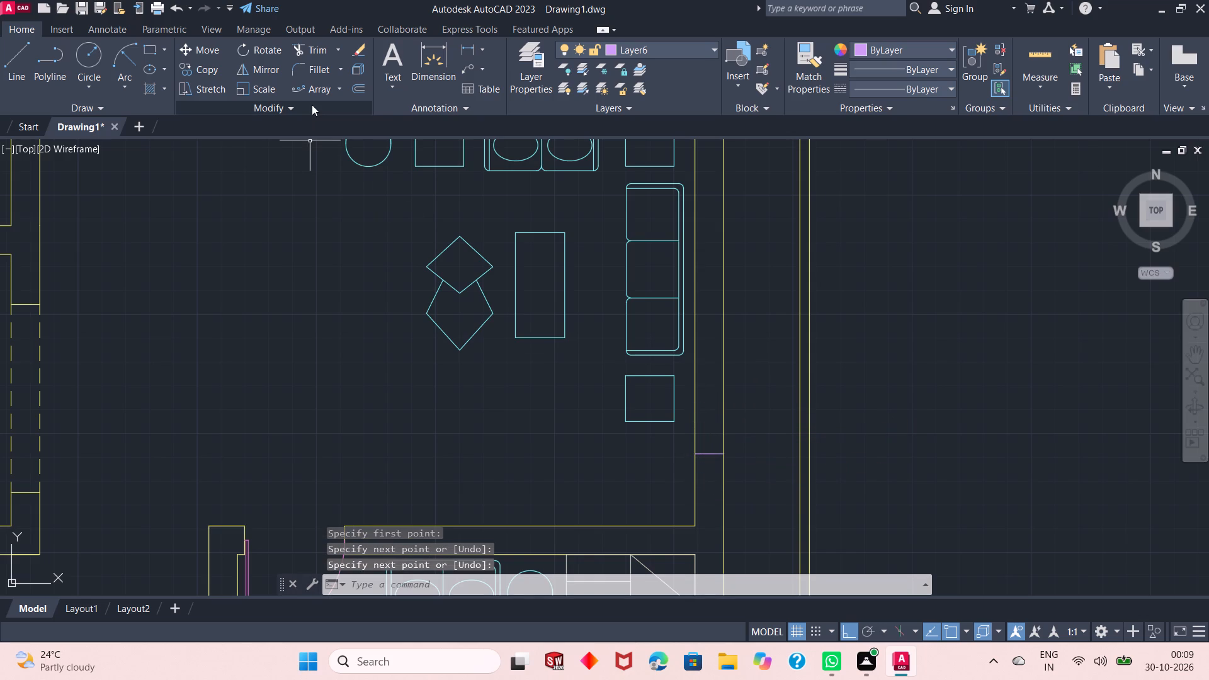
# Offset the new line 4'5" north to set the other end of the living room's southern east window.
pyautogui.click(362, 90)
pyautogui.press('space')
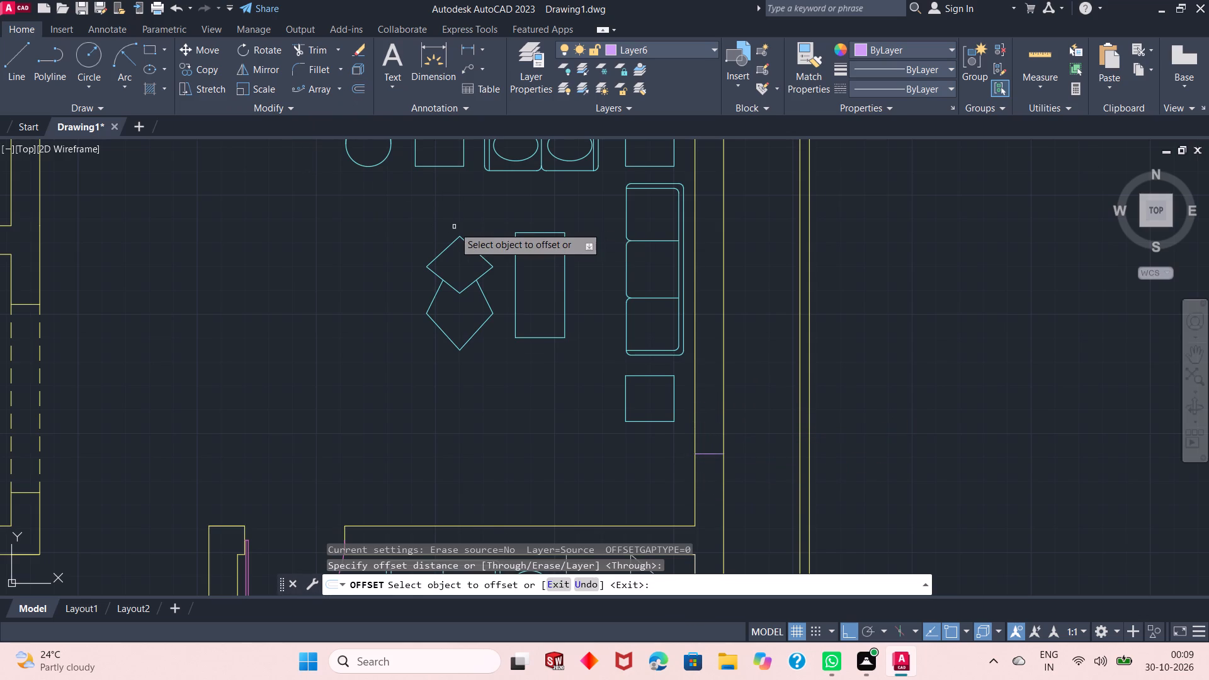
pyautogui.click(715, 453)
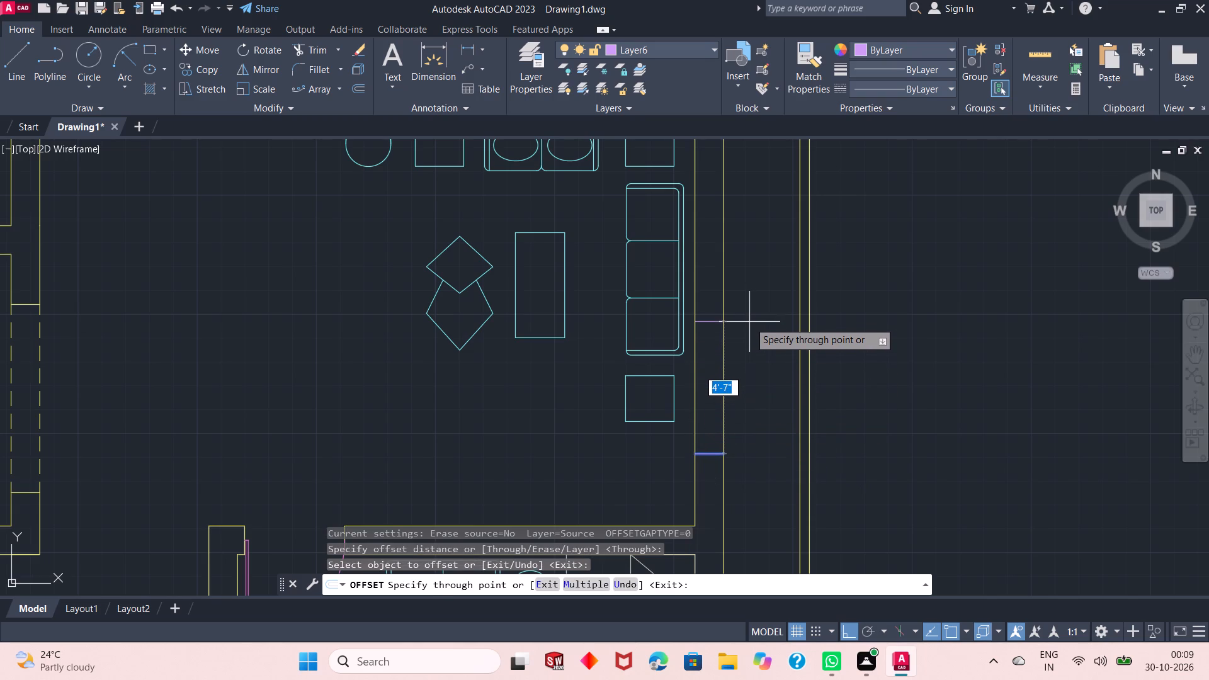
pyautogui.write("4'")
pyautogui.write('5"')
pyautogui.press('Return')
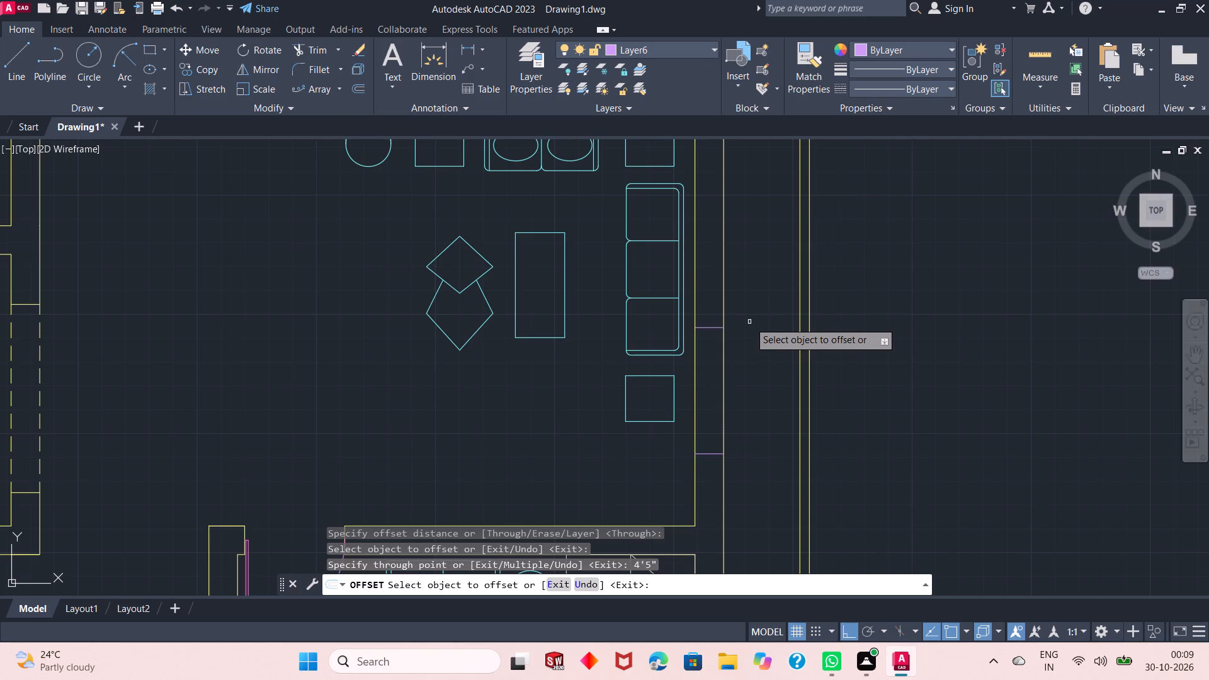
# Draw a vertical centre line joining the midpoints of the two end lines of the living room's southern east window.
pyautogui.write('l l')
pyautogui.press('space')
pyautogui.click(704, 328)
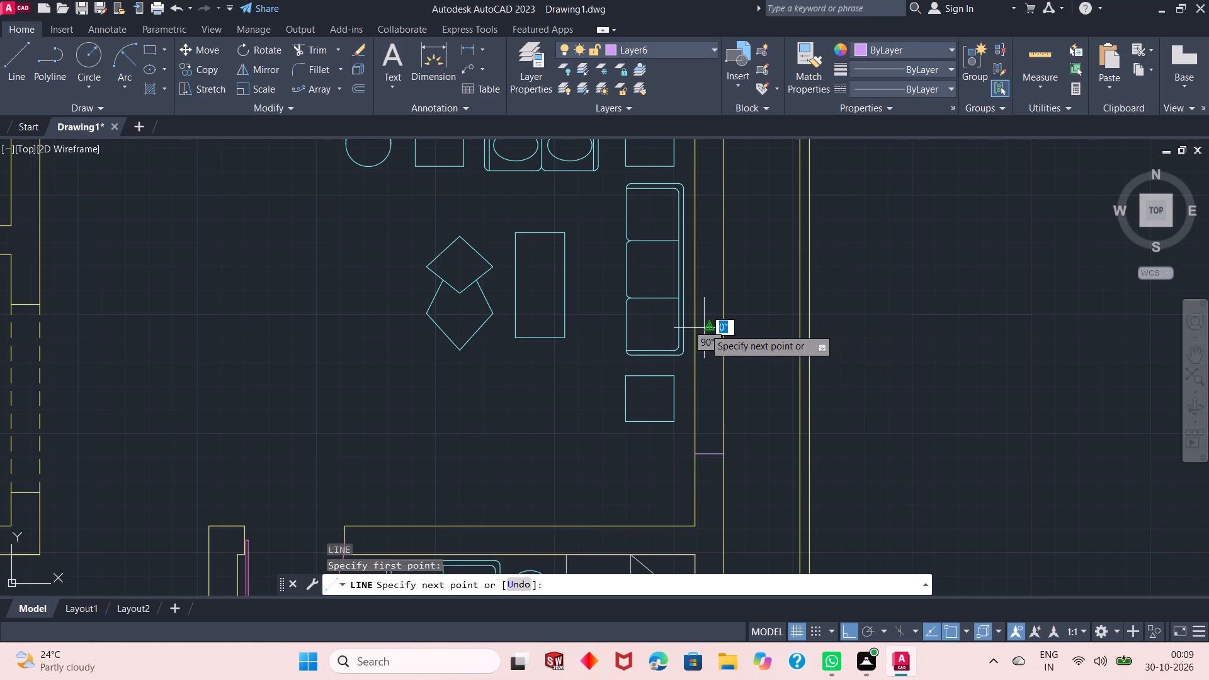
pyautogui.click(707, 457)
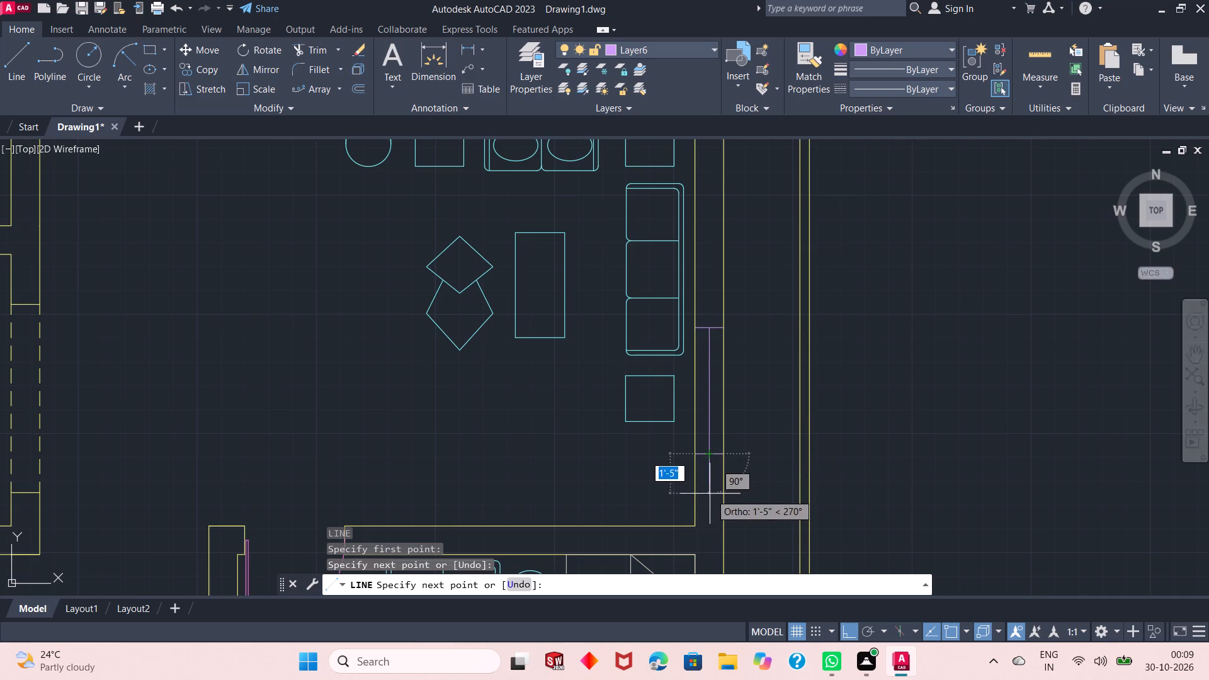
pyautogui.press('space')
# Draw a horizontal line across the living room's east exterior wall near its north end, level with the corner side table.
pyautogui.keyDown('ctrl'); pyautogui.scroll(-1, 712, 492); pyautogui.keyUp('ctrl')
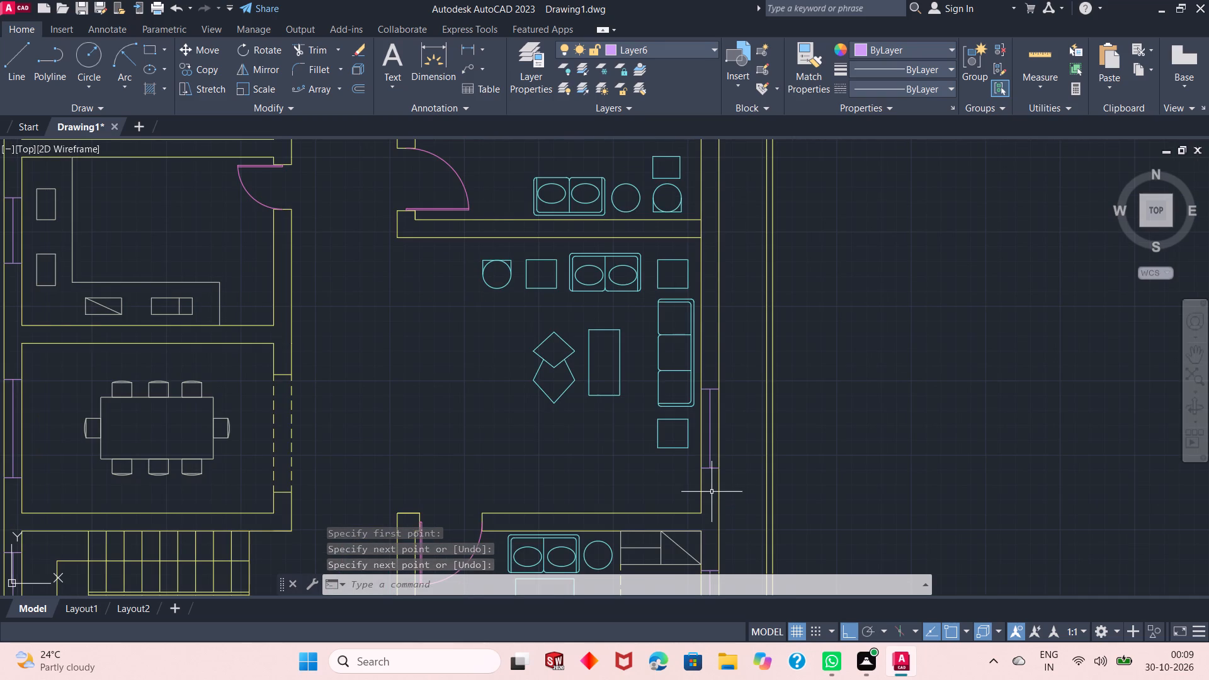
pyautogui.write('l')
pyautogui.press('space')
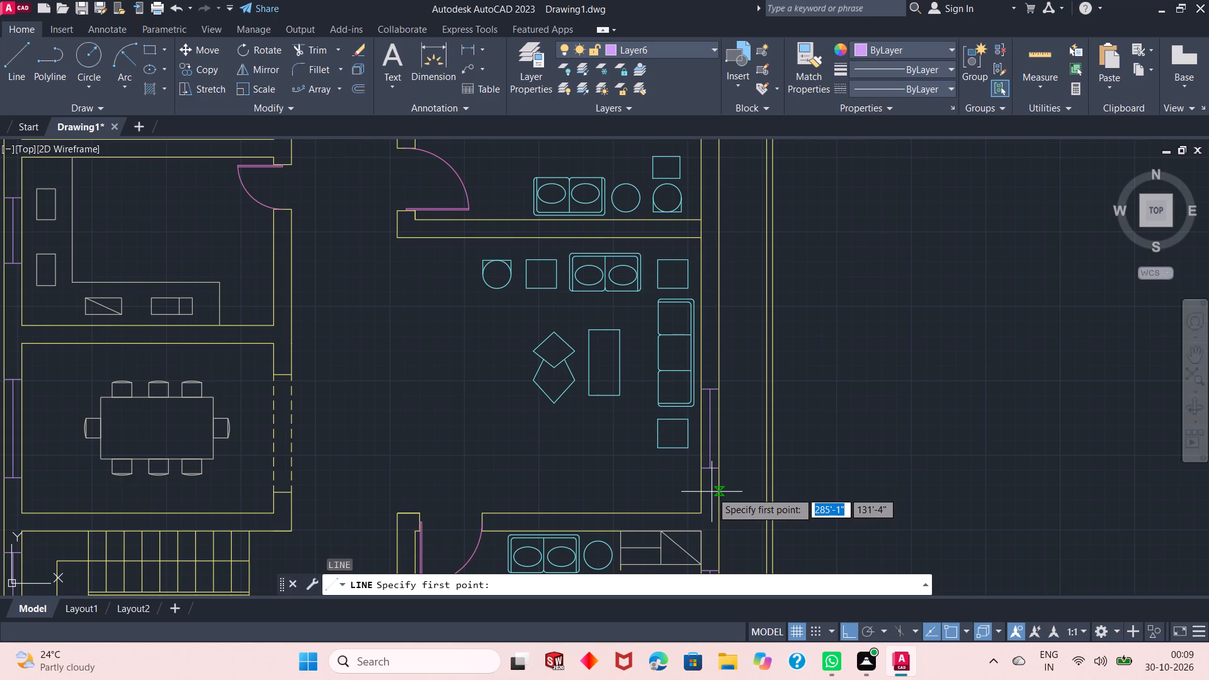
pyautogui.keyDown('ctrl'); pyautogui.scroll(1, 708, 331); pyautogui.keyUp('ctrl')
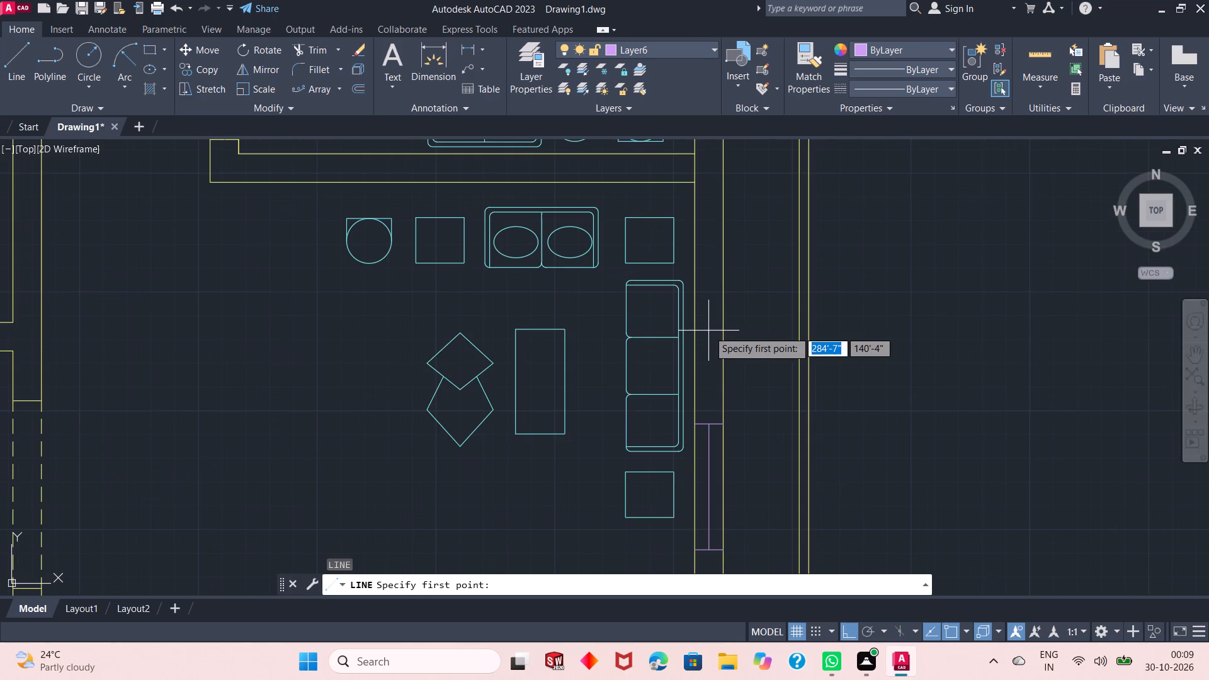
pyautogui.moveTo(694, 234); pyautogui.dragTo(727, 233)
pyautogui.click(727, 233)
pyautogui.press('space')
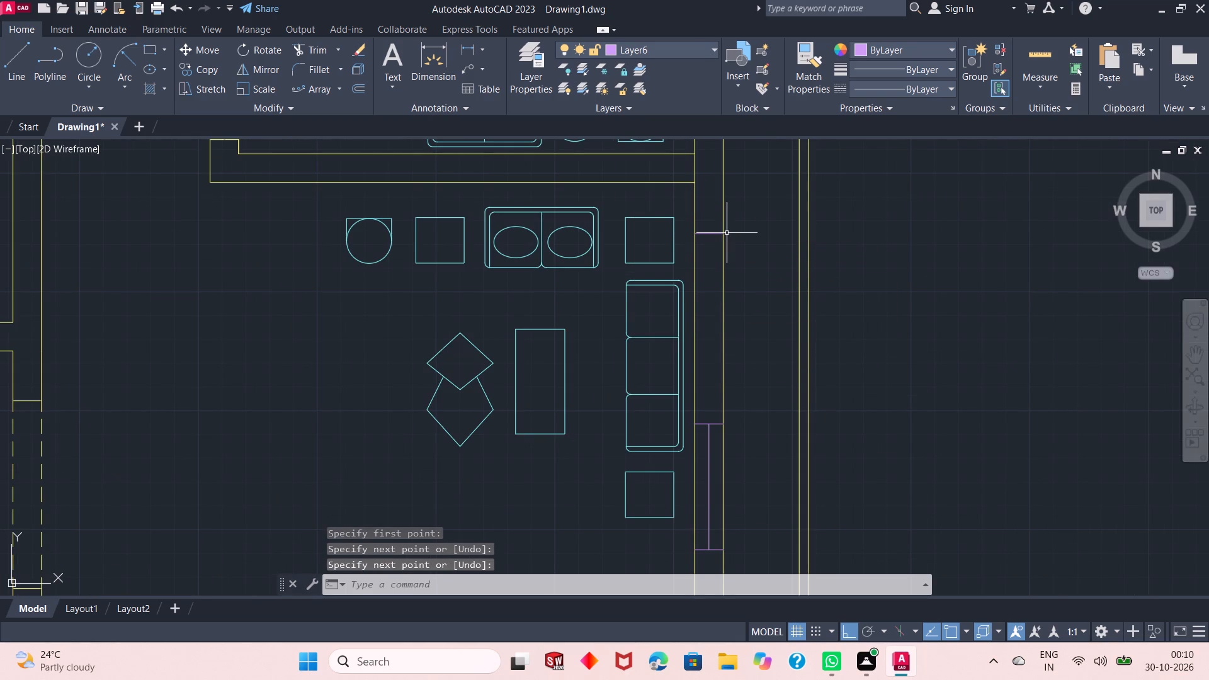
# Offset the northern line 4'8" south to set the other end of the living room's second east window.
pyautogui.click(361, 89)
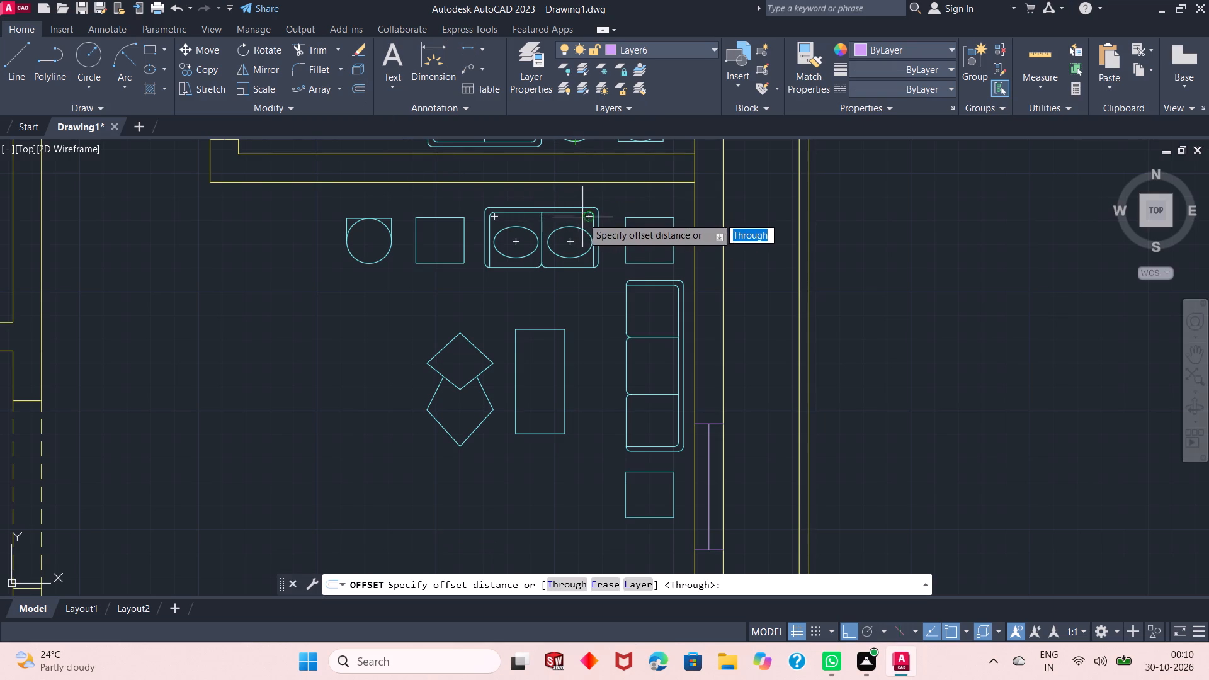
pyautogui.press('space')
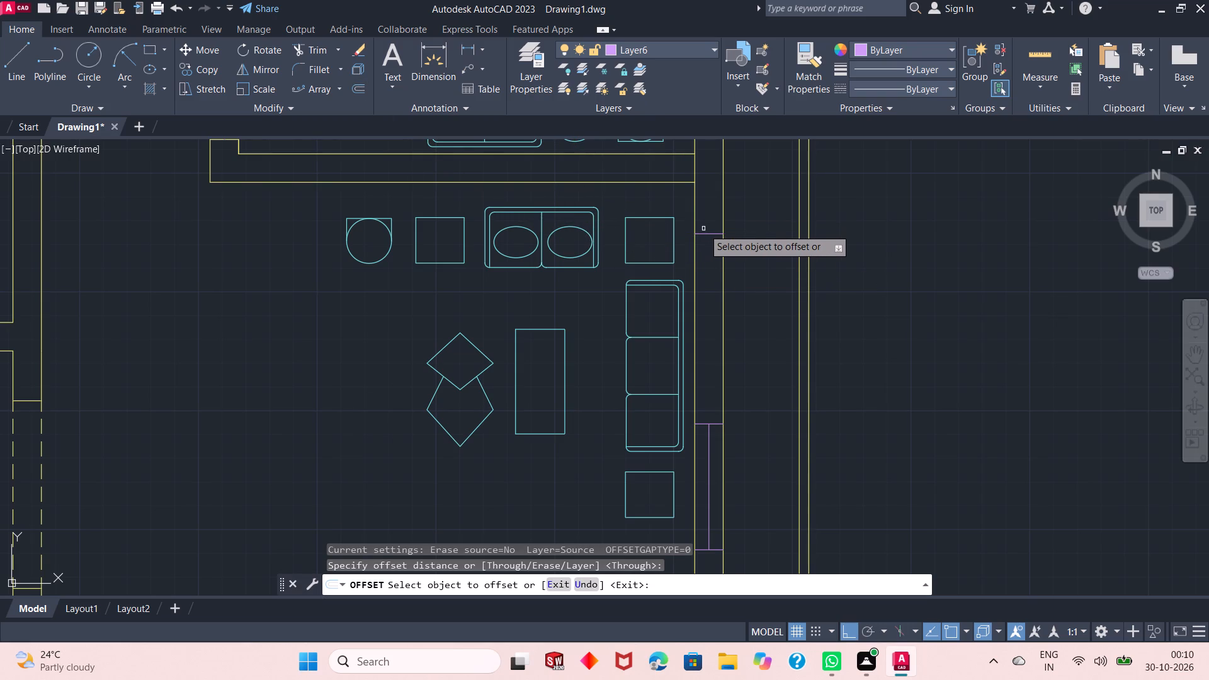
pyautogui.click(707, 236)
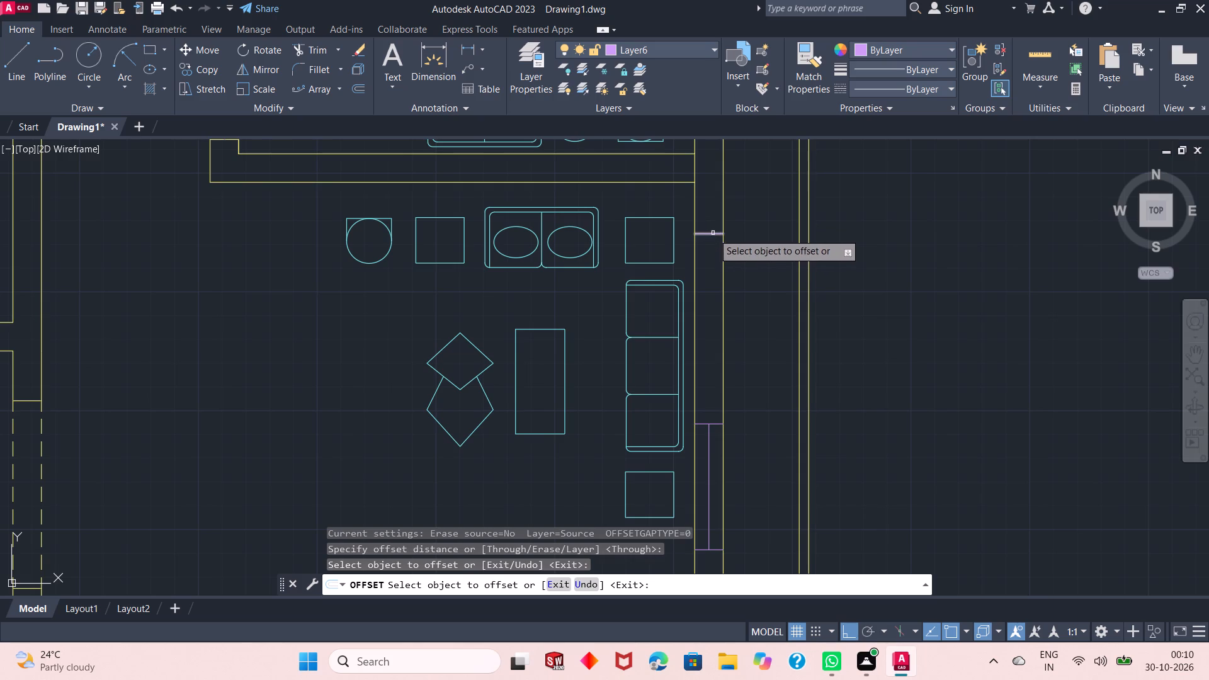
pyautogui.click(713, 233)
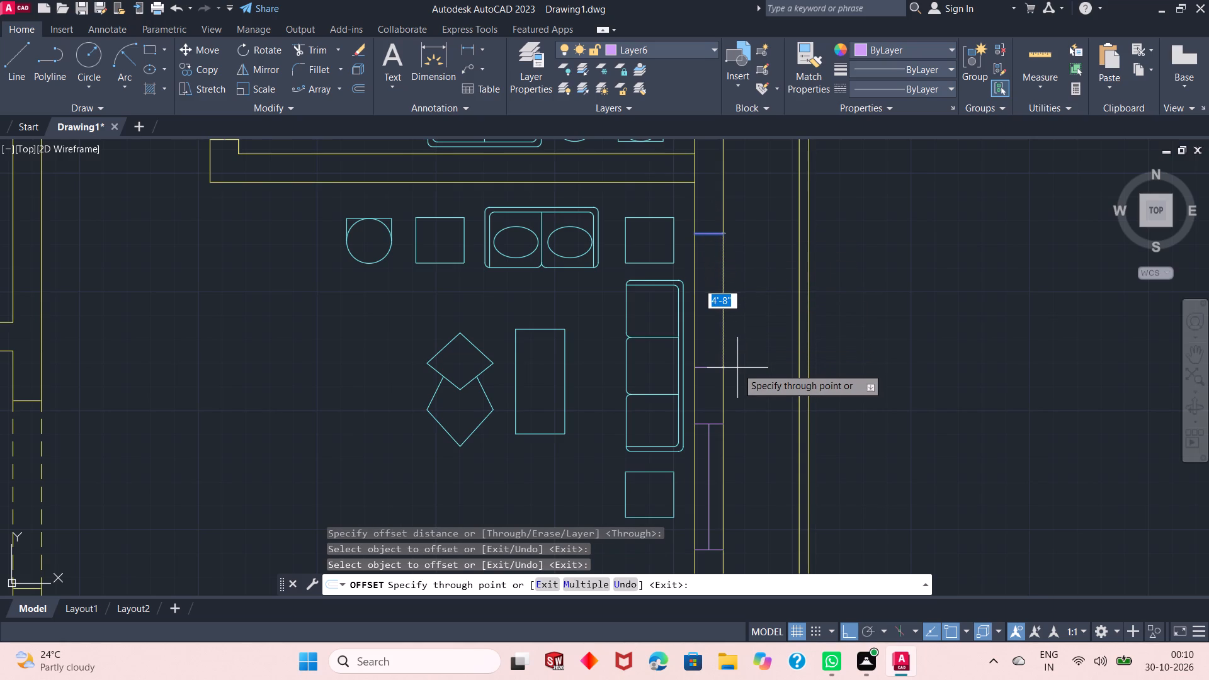
pyautogui.write('4\'8"')
pyautogui.press('Return')
pyautogui.press('Return')
pyautogui.press('BackSpace')
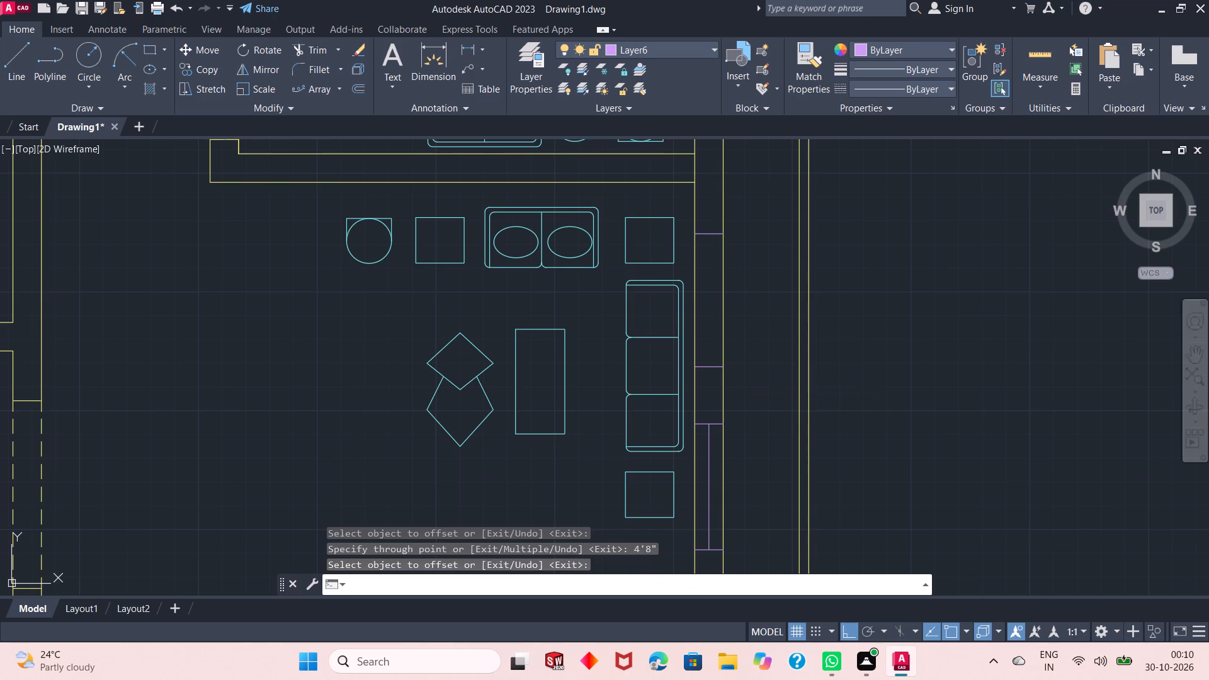
# Draw a vertical centre line joining the midpoints of the two end lines of the living room's northern east window.
pyautogui.write('l')
pyautogui.press('space')
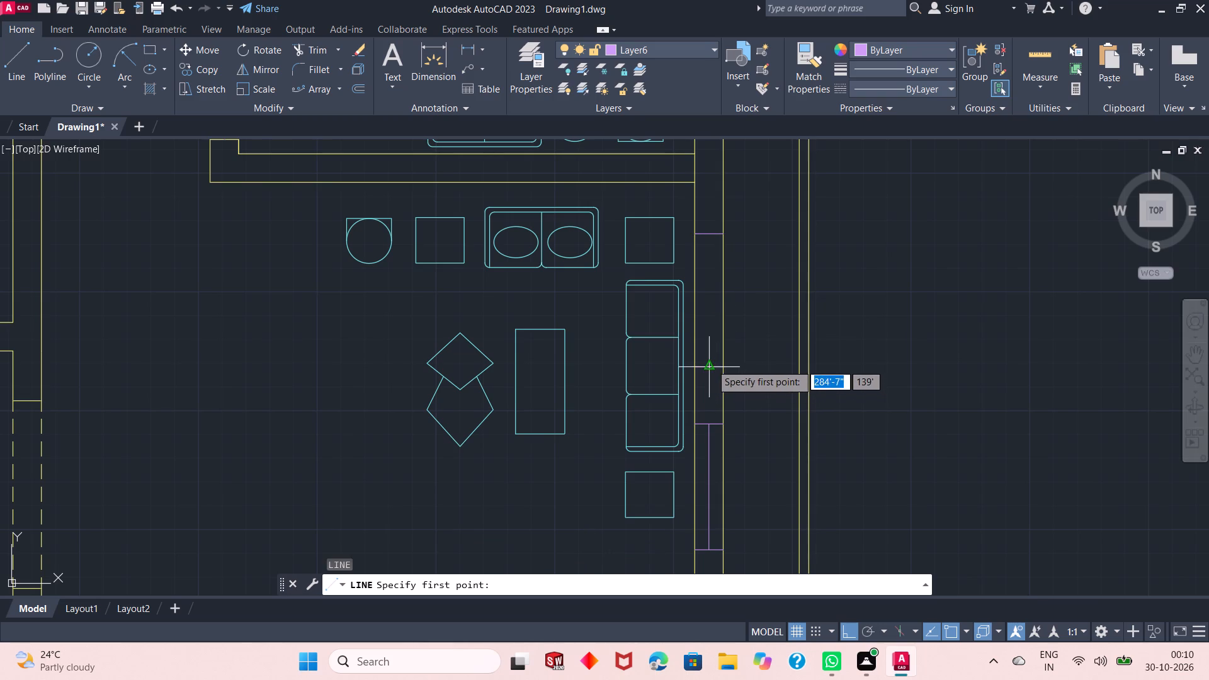
pyautogui.moveTo(711, 364); pyautogui.dragTo(705, 240)
pyautogui.click(705, 240)
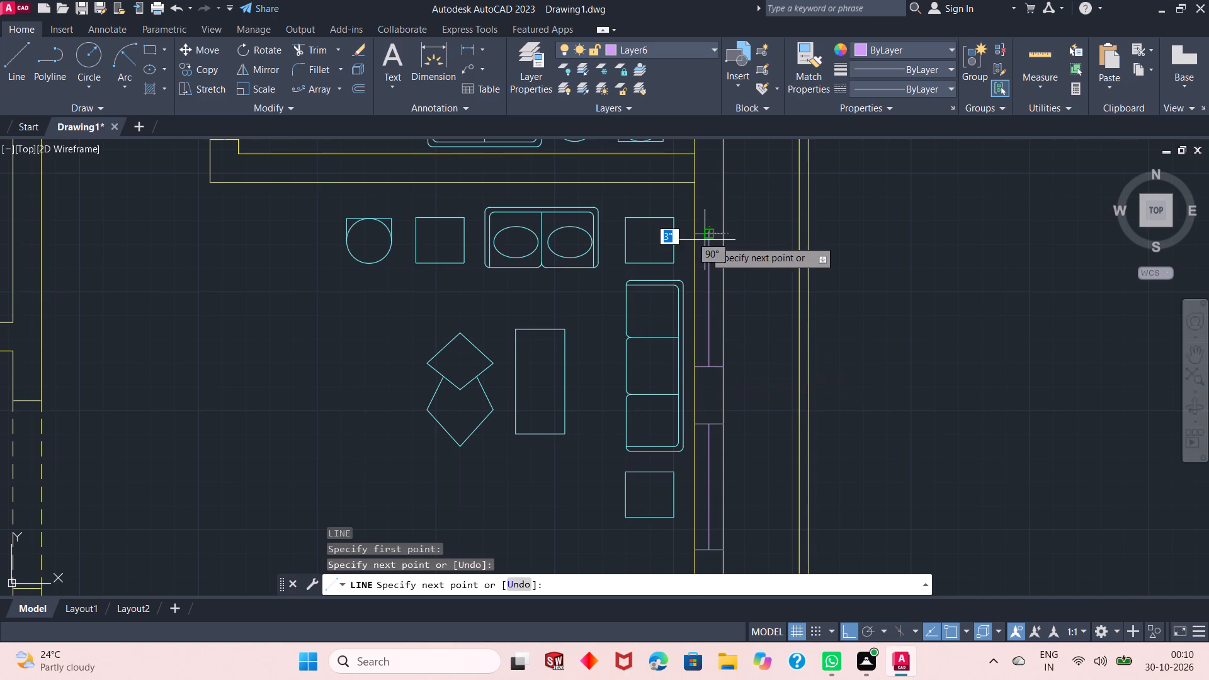
pyautogui.press('Return')
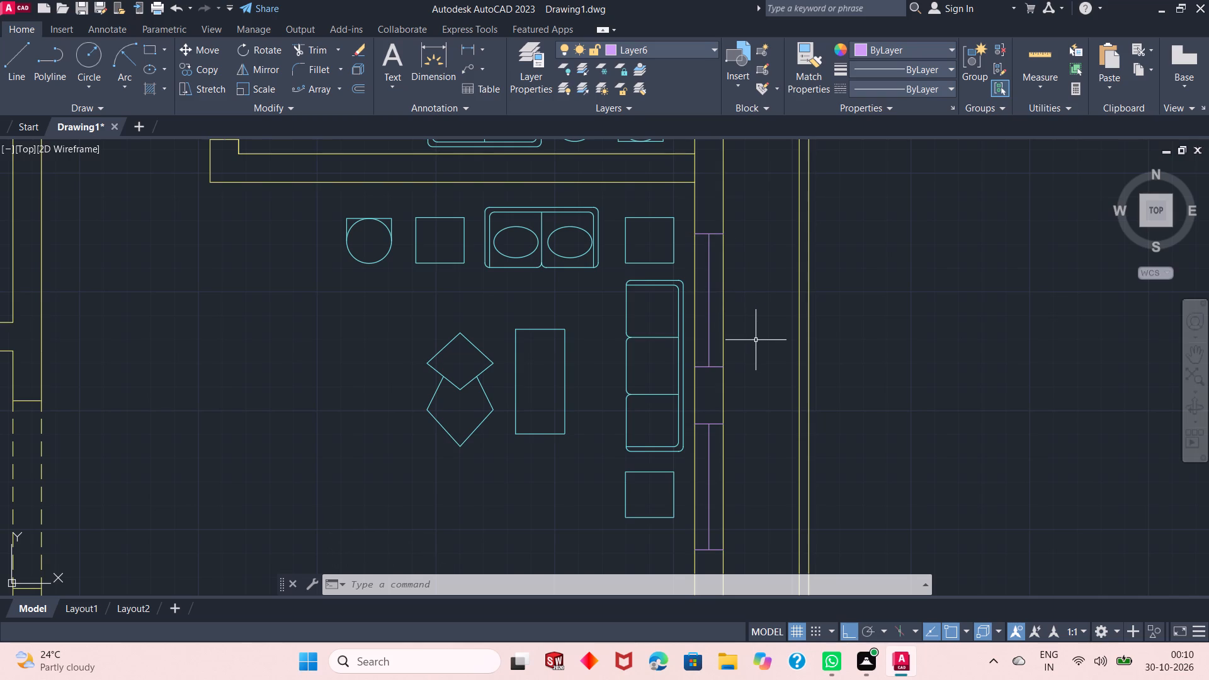
# Draw a horizontal line across the east exterior wall of the bedroom north of the living room, just above their shared wall.
pyautogui.keyDown('ctrl'); pyautogui.scroll(-3, 725, 386); pyautogui.keyUp('ctrl')
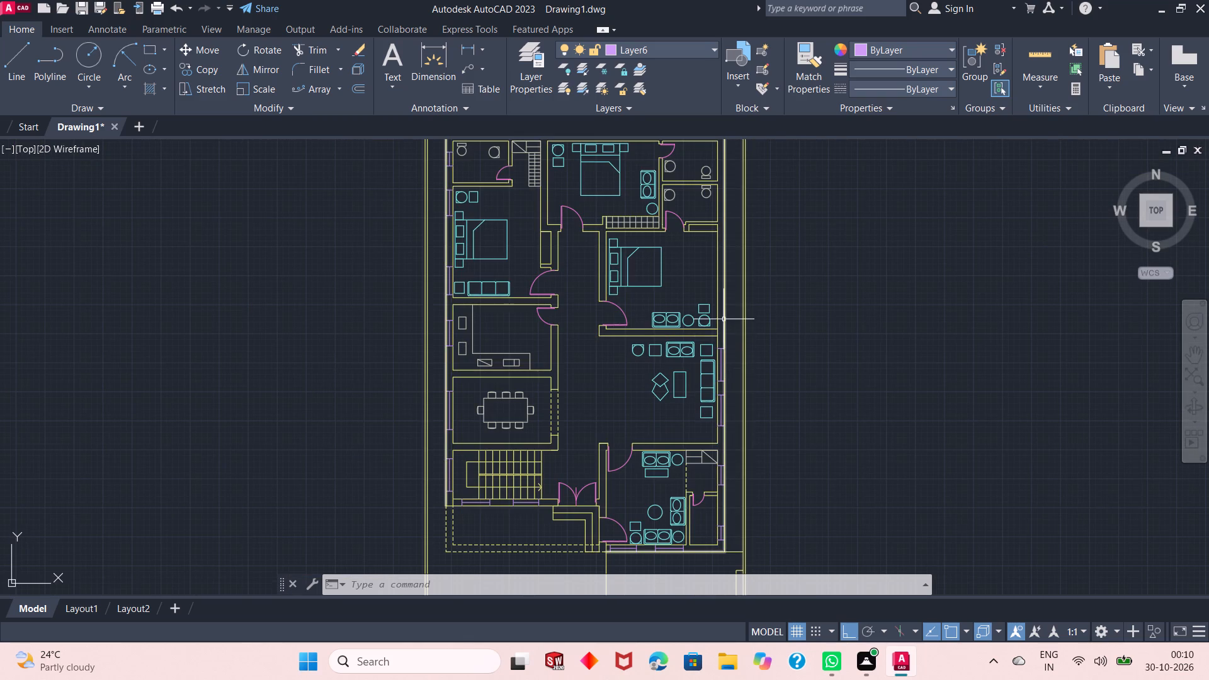
pyautogui.keyDown('ctrl'); pyautogui.scroll(2, 723, 315); pyautogui.keyUp('ctrl')
pyautogui.write('l')
pyautogui.press('space')
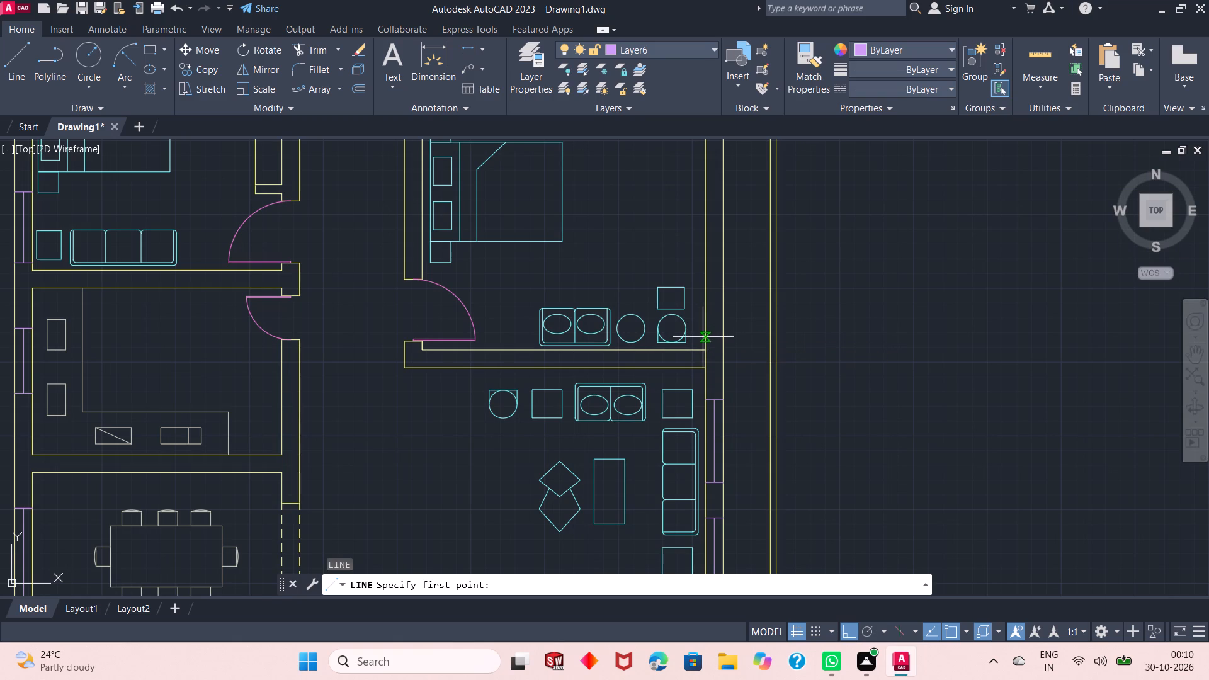
pyautogui.keyDown('ctrl'); pyautogui.scroll(1, 703, 337); pyautogui.keyUp('ctrl')
pyautogui.moveTo(703, 343); pyautogui.dragTo(721, 343)
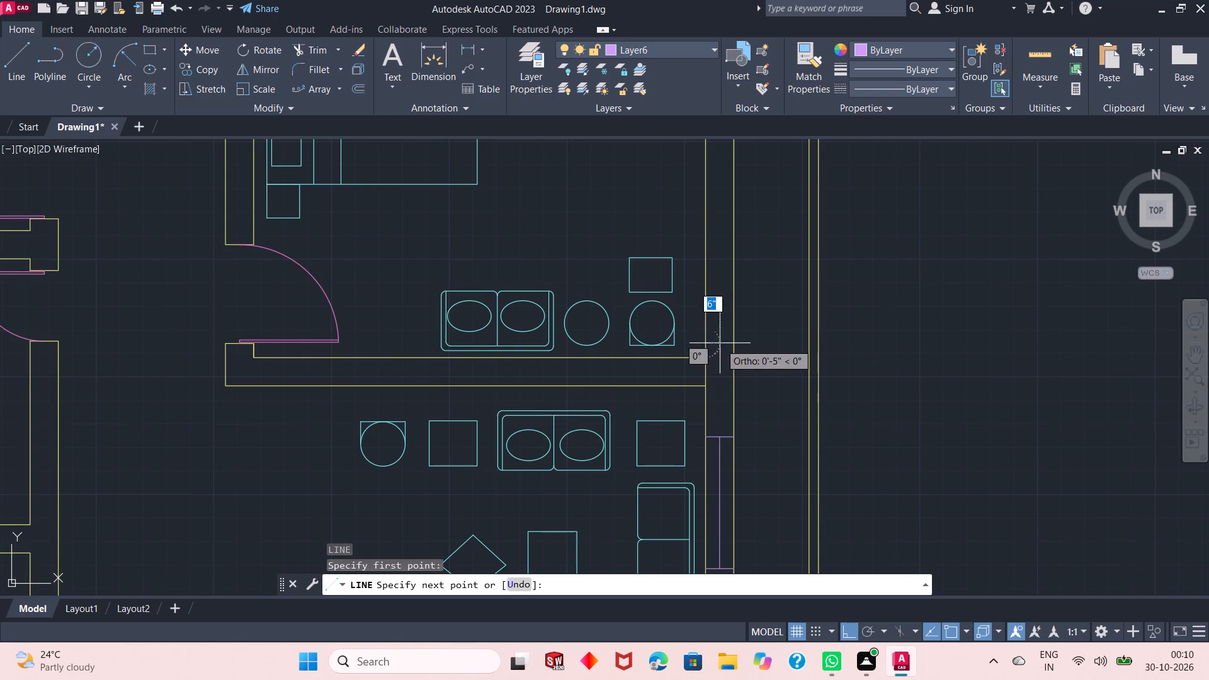
pyautogui.moveTo(721, 343); pyautogui.dragTo(733, 343)
pyautogui.click(733, 343)
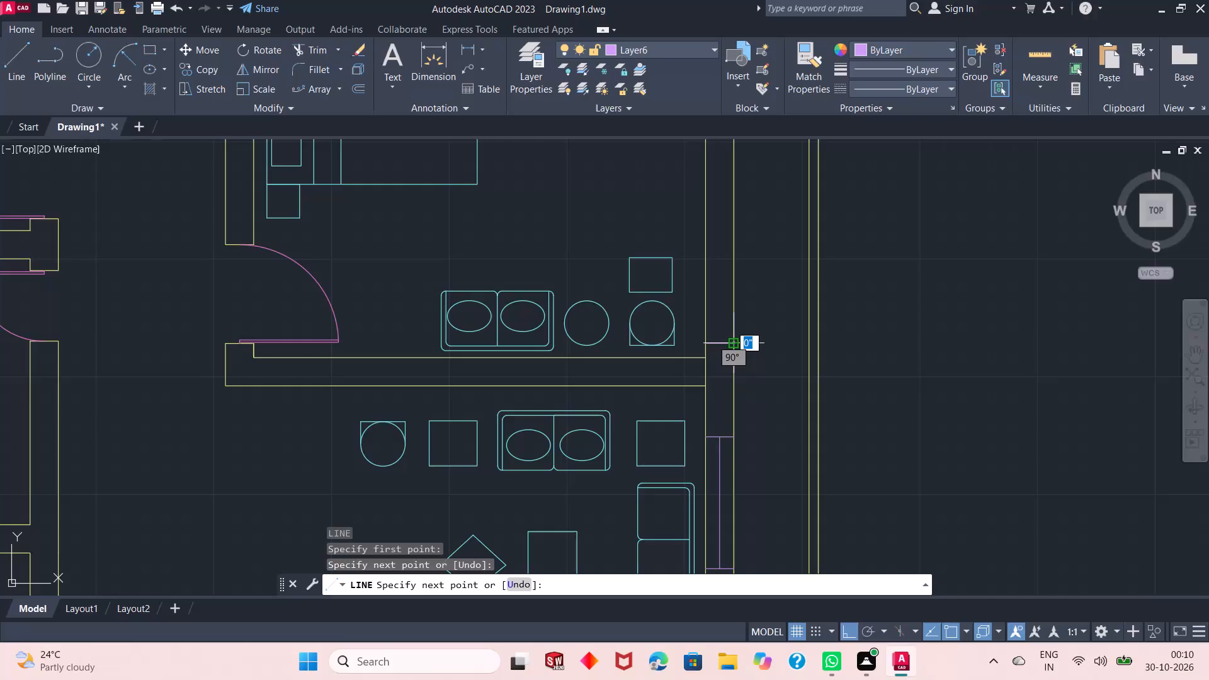
pyautogui.press('Return')
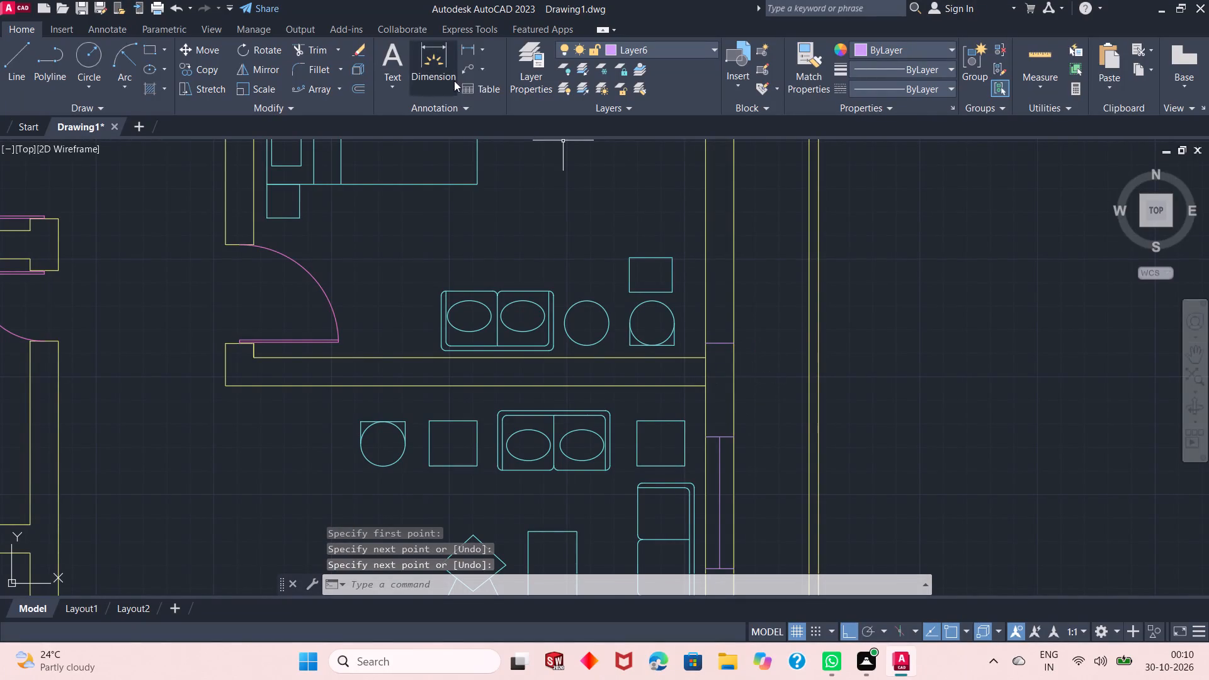
# Offset the bedroom's wall-crossing line about 2'10" north to set the other end of its southern east window.
pyautogui.click(361, 92)
pyautogui.press('space')
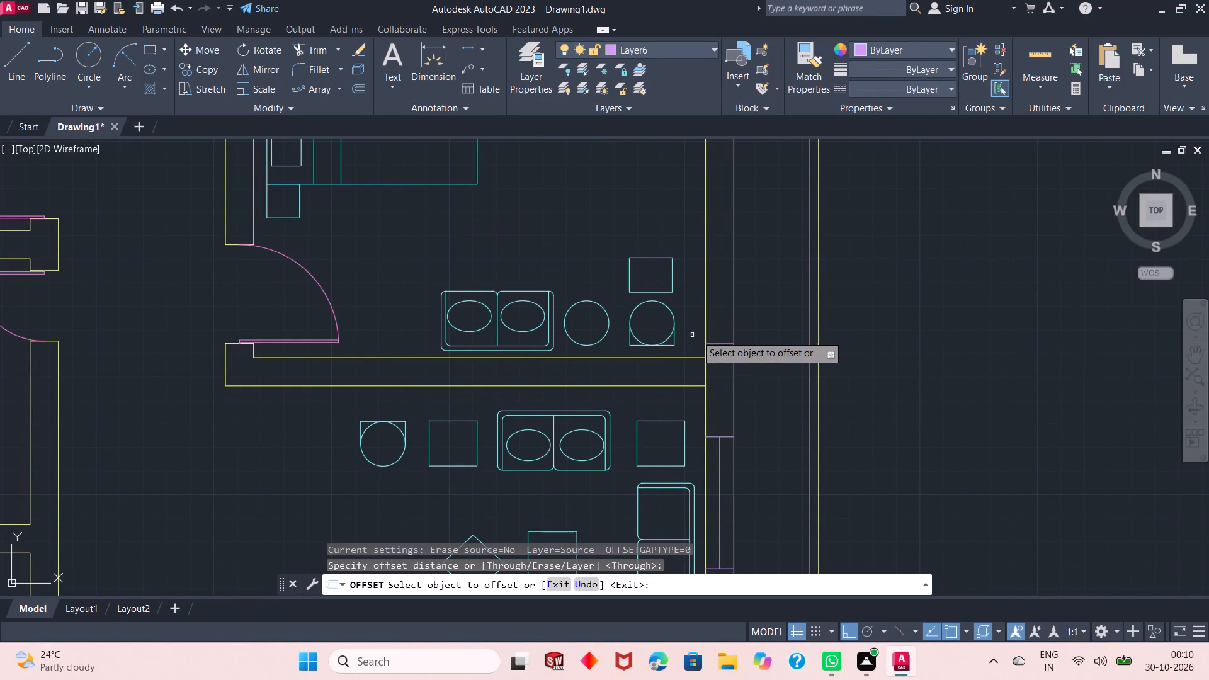
pyautogui.click(720, 343)
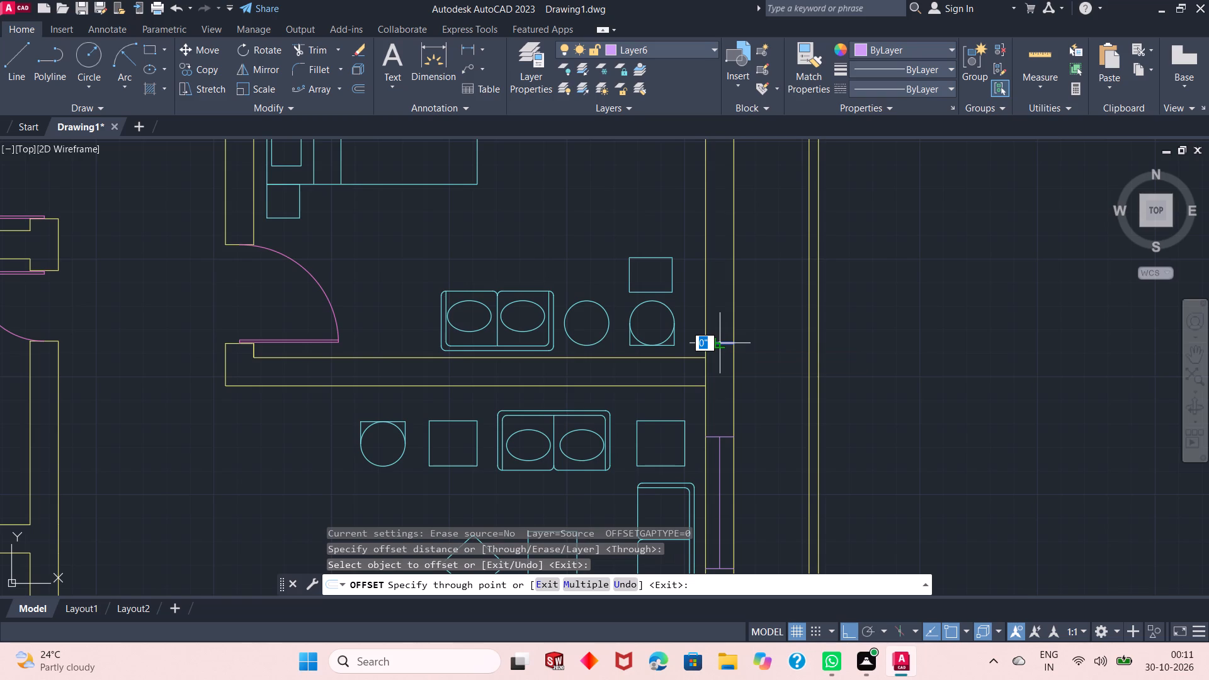
pyautogui.click(739, 263)
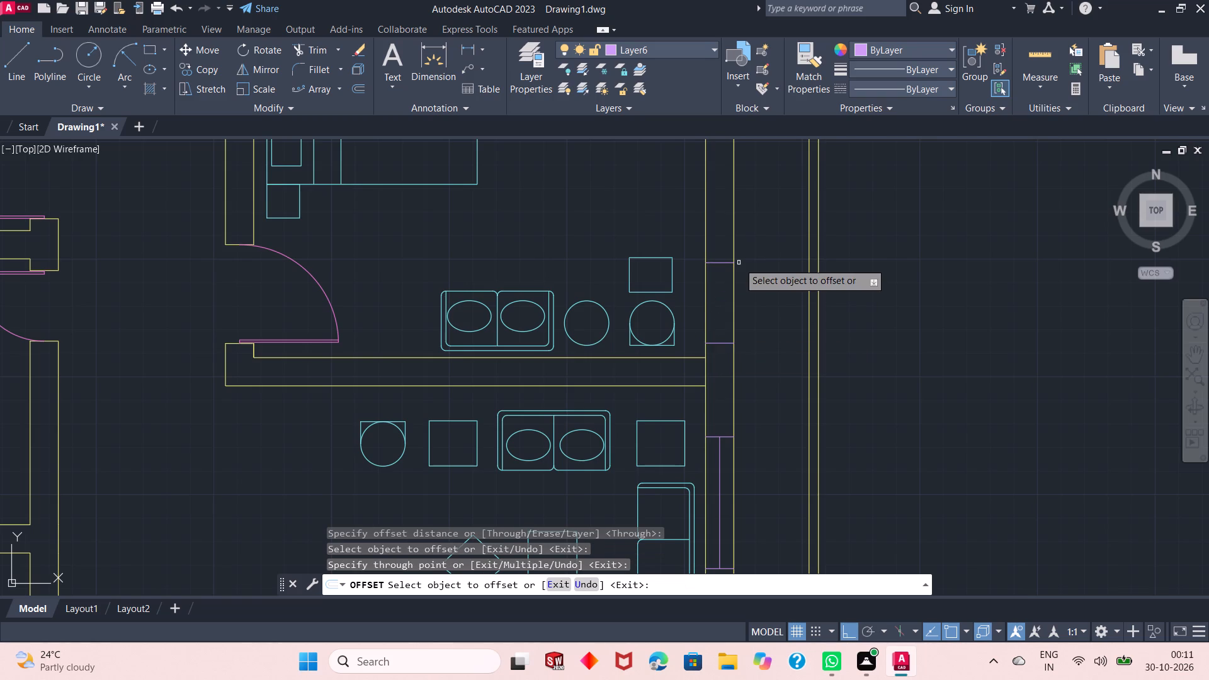
pyautogui.press('space')
# Draw a vertical centre line joining the midpoints of the two end lines of the bedroom's southern east window.
pyautogui.write('l')
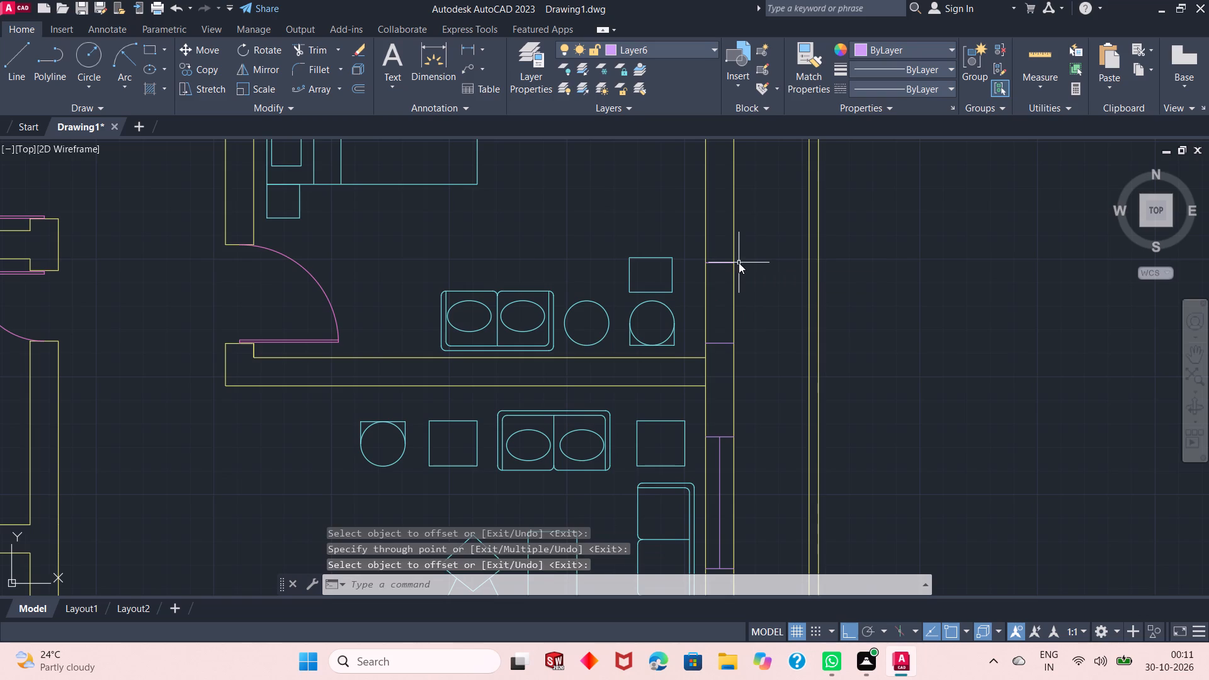
pyautogui.press('space')
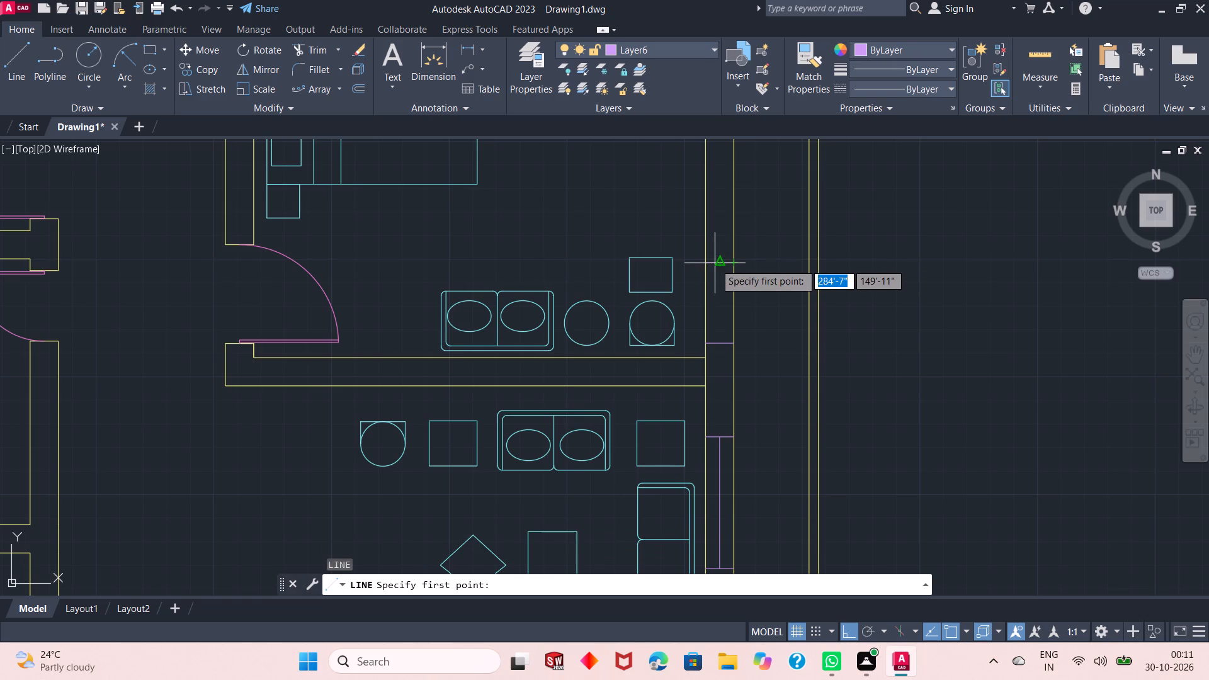
pyautogui.moveTo(723, 266); pyautogui.dragTo(718, 351)
pyautogui.click(718, 351)
pyautogui.press('space')
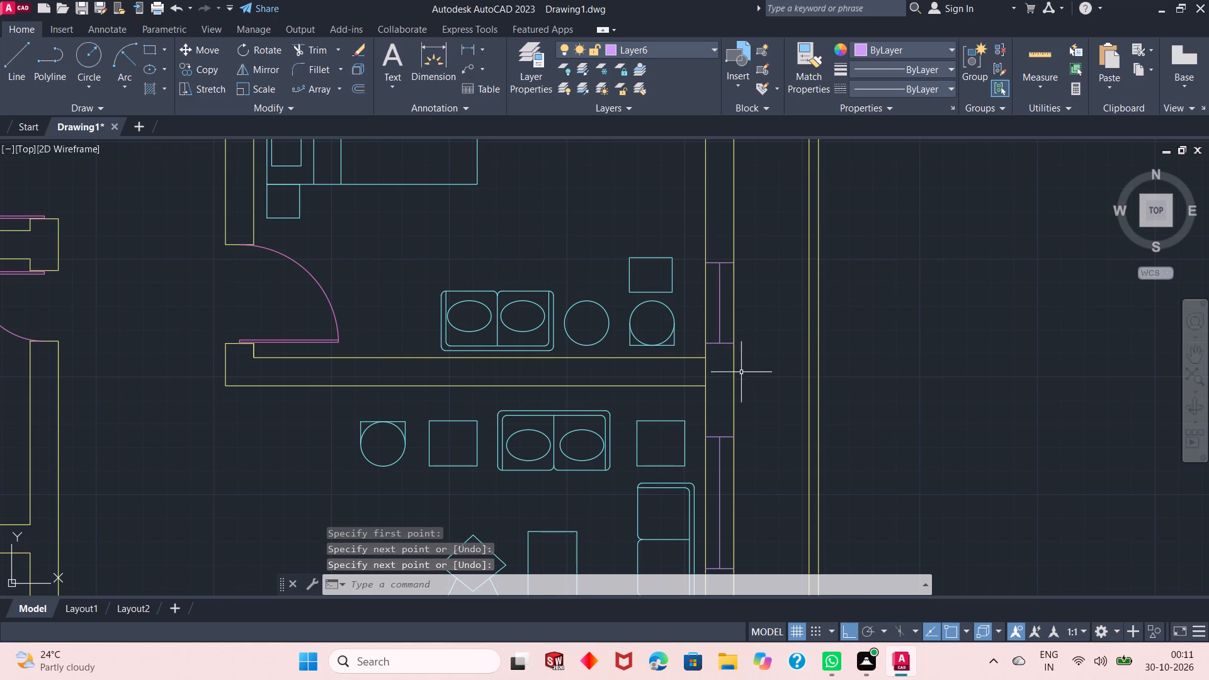
# Draw a horizontal line across the same bedroom's east exterior wall, just south of the bedroom's north wall.
pyautogui.keyDown('ctrl'); pyautogui.scroll(-2, 732, 385); pyautogui.keyUp('ctrl')
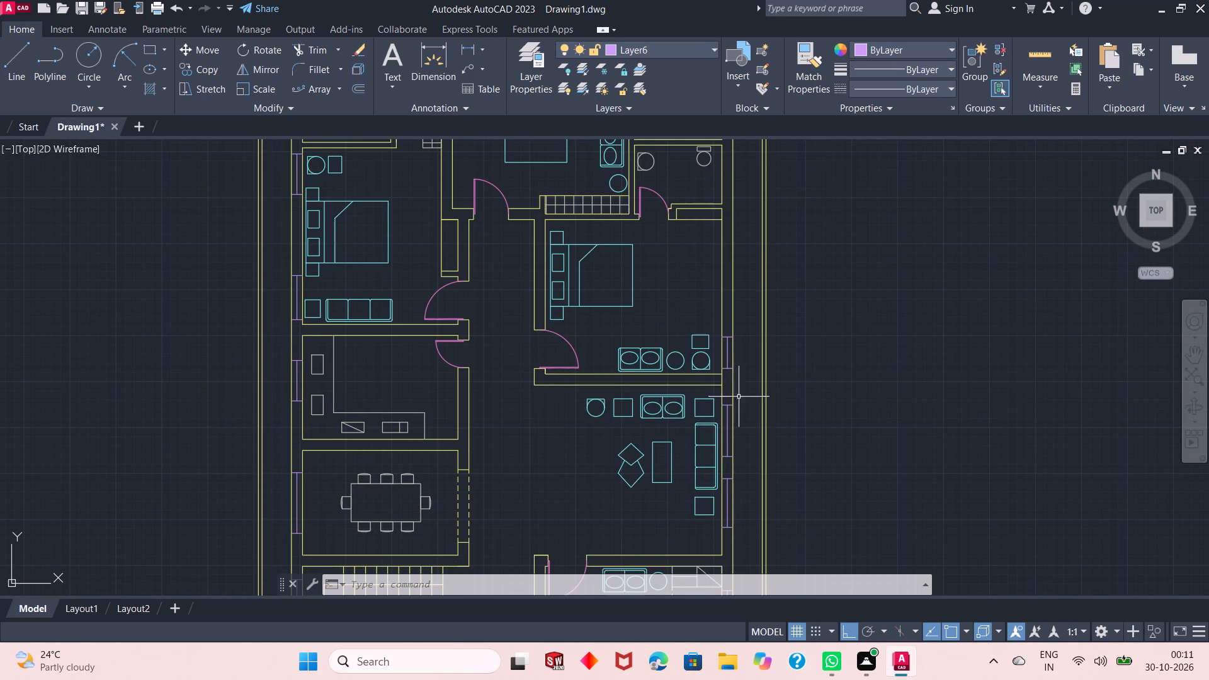
pyautogui.keyDown('ctrl'); pyautogui.scroll(2, 727, 247); pyautogui.keyUp('ctrl')
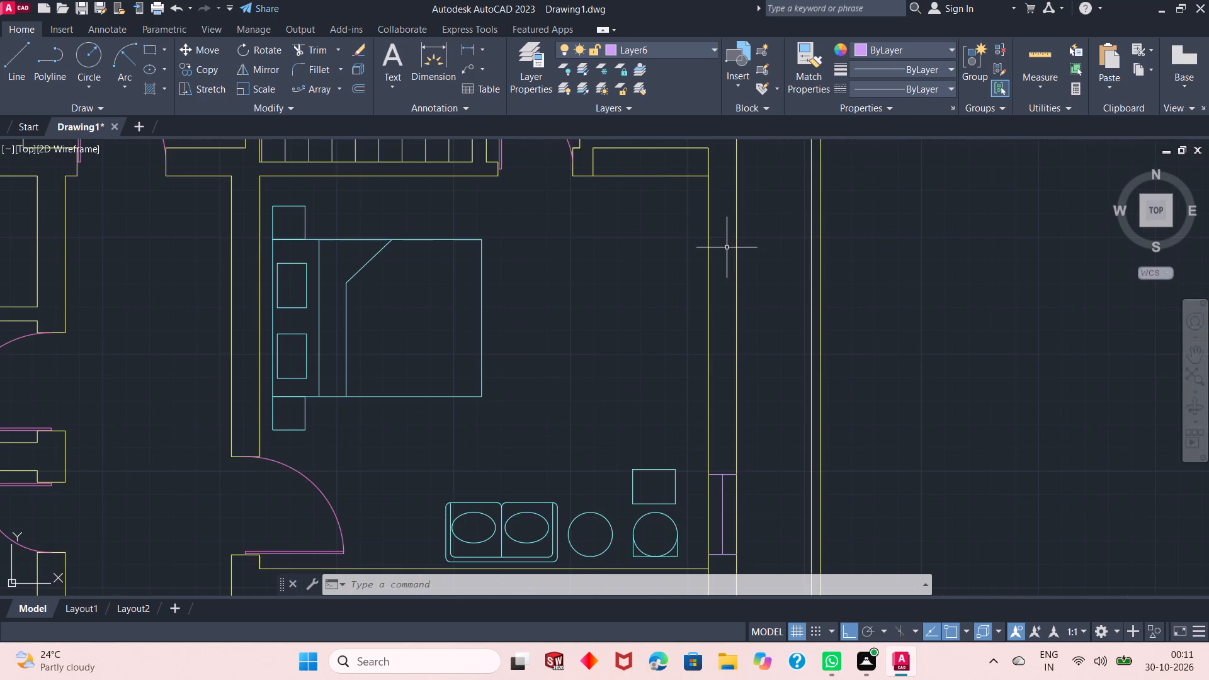
pyautogui.write('l')
pyautogui.press('space')
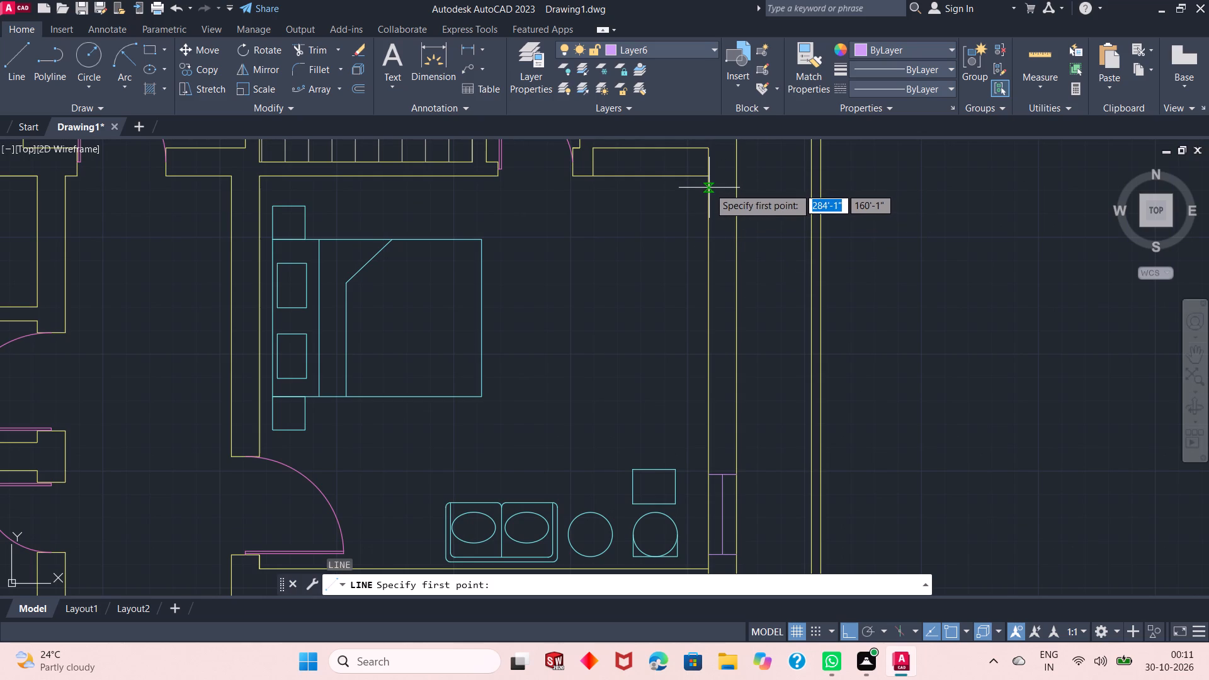
pyautogui.moveTo(709, 188); pyautogui.dragTo(734, 191)
pyautogui.click(734, 191)
pyautogui.press('space')
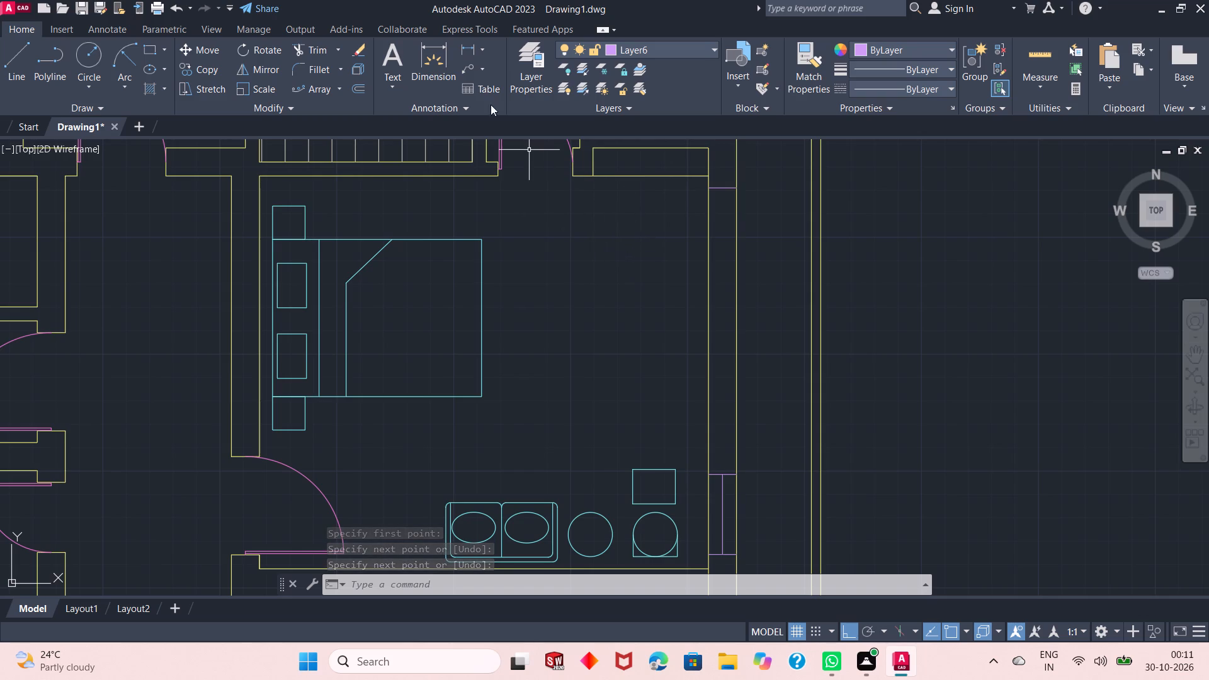
# Offset the wall-crossing line near the bedroom's north wall 4' south to set the northern east window's other end.
pyautogui.click(363, 90)
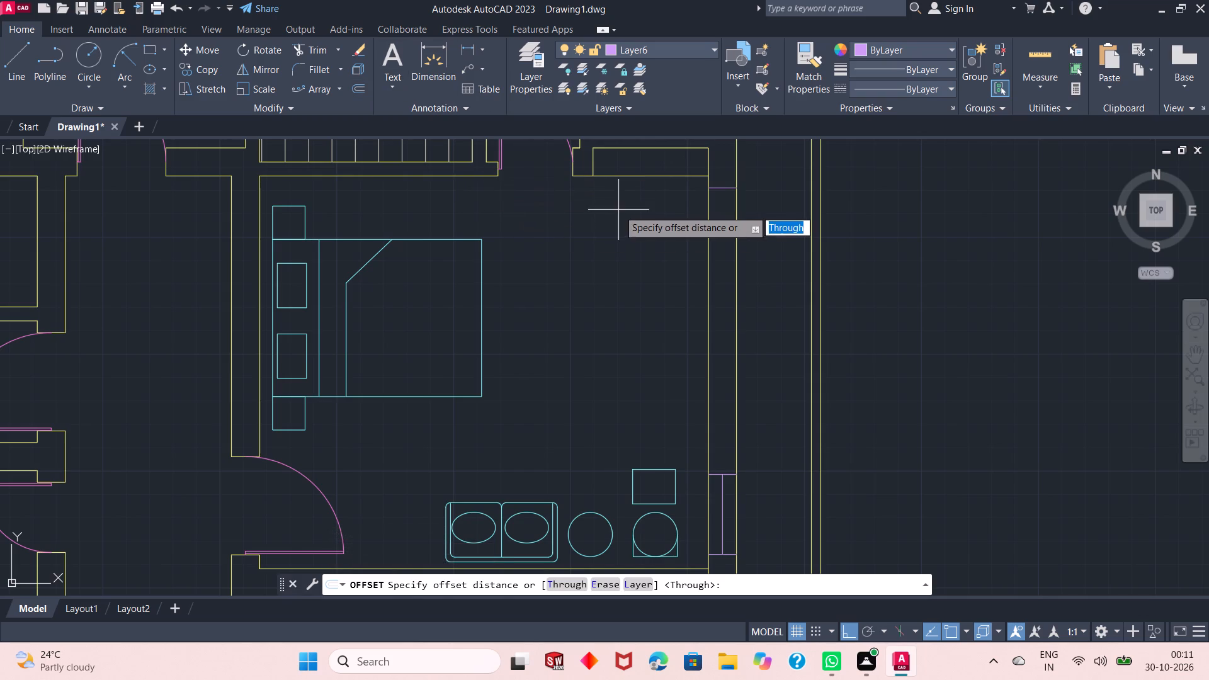
pyautogui.press('space')
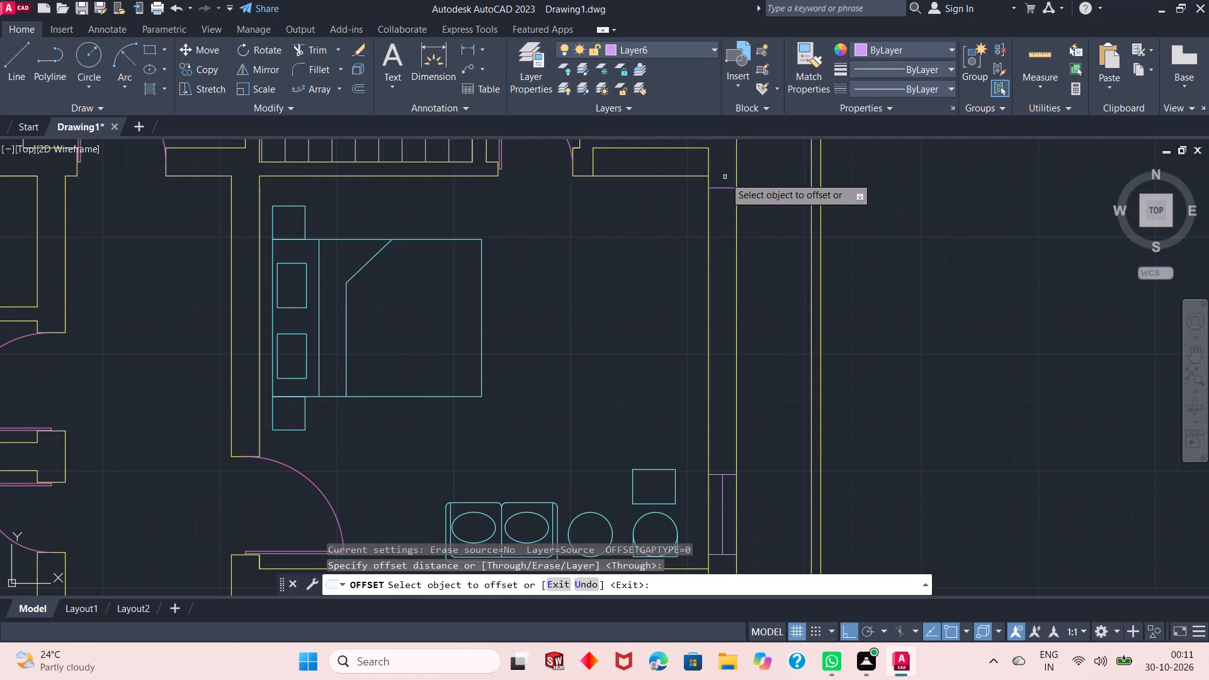
pyautogui.click(724, 186)
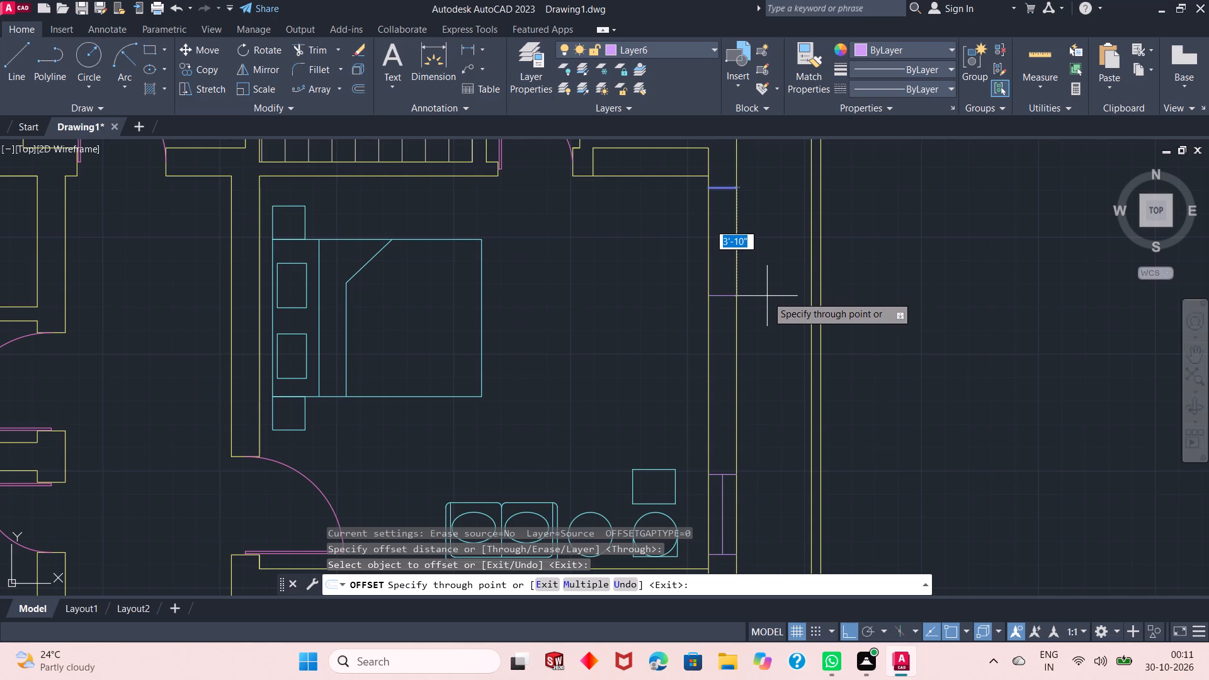
pyautogui.write("4'")
pyautogui.press('Return')
pyautogui.press('Return')
# Draw a vertical centre line joining the midpoints of the two end lines of the bedroom's northern east window.
pyautogui.write('l')
pyautogui.press('space')
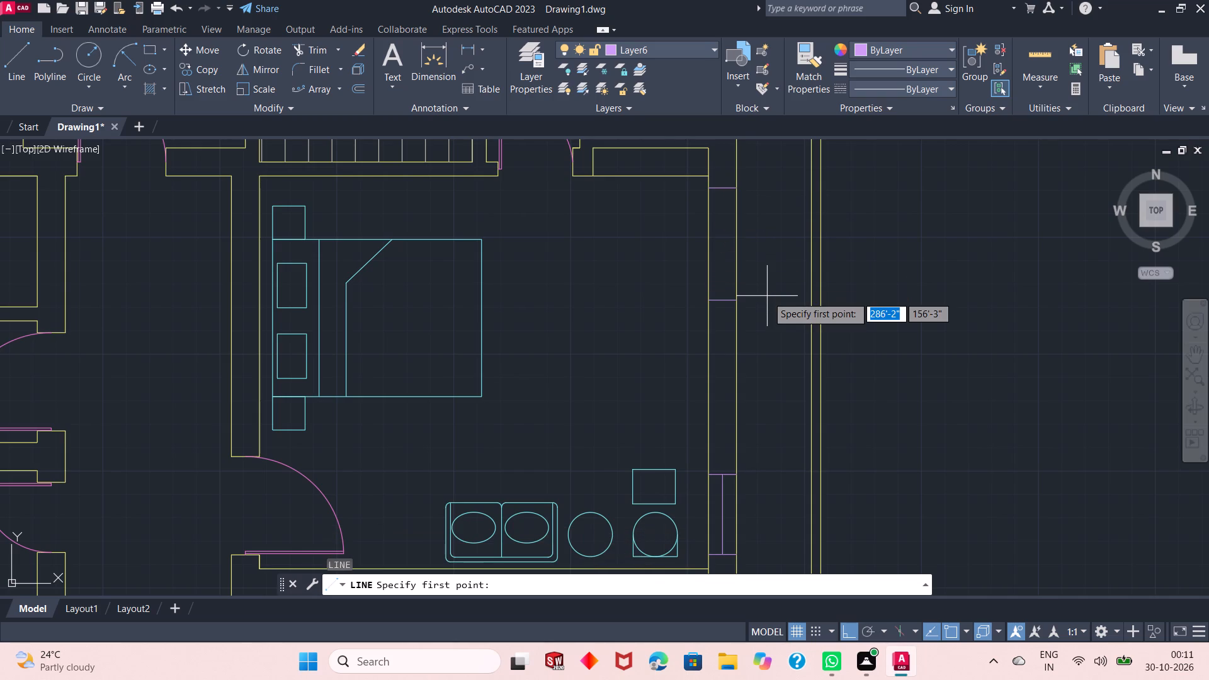
pyautogui.moveTo(725, 299); pyautogui.dragTo(722, 198)
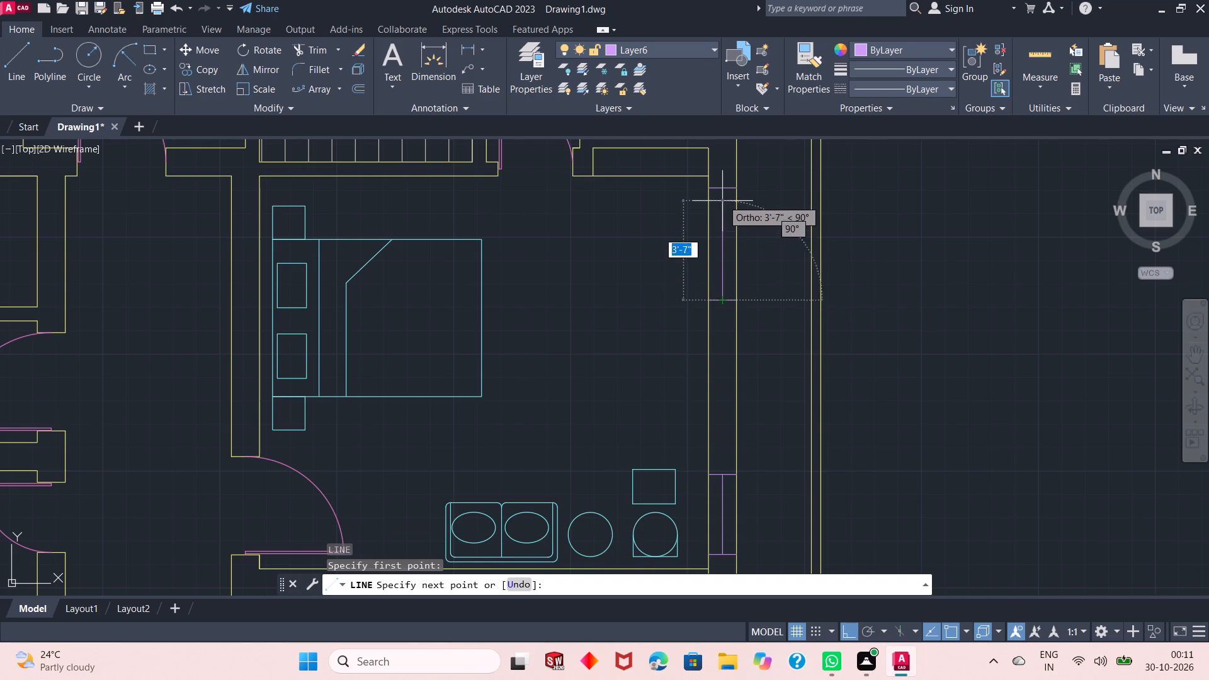
pyautogui.moveTo(722, 198); pyautogui.dragTo(722, 189)
pyautogui.click(722, 189)
pyautogui.press('space')
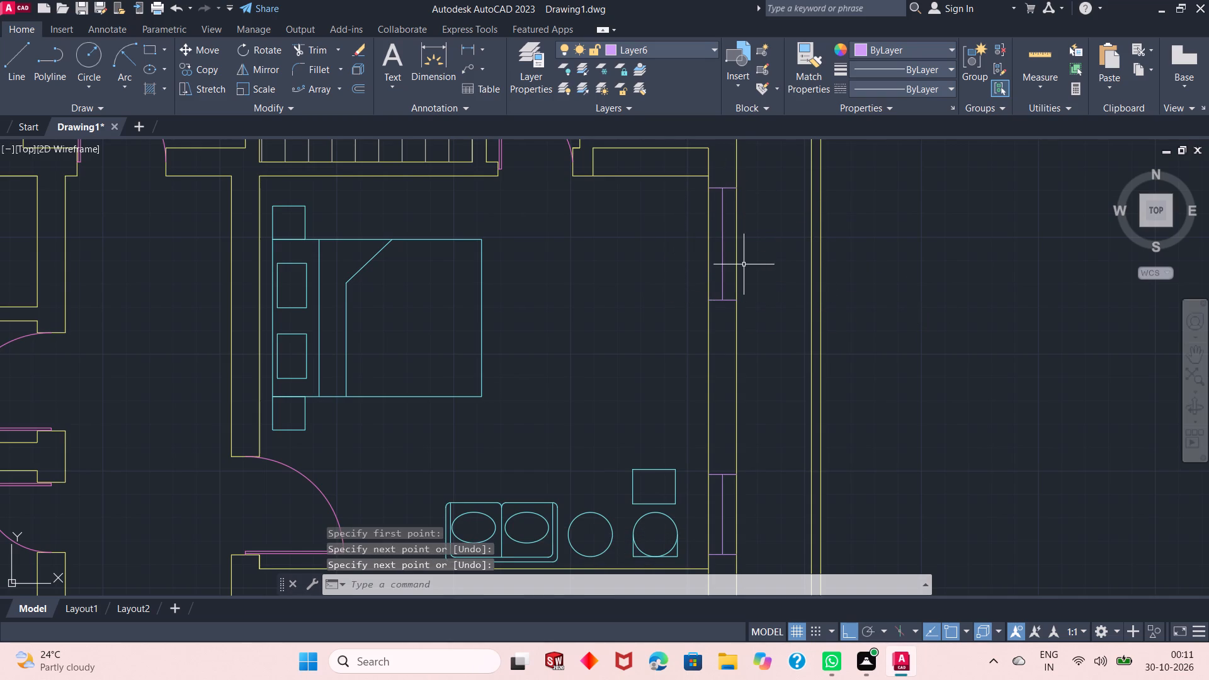
# Draw a horizontal line across the east exterior wall of the southern of the two northeast bathrooms, below its toilet.
pyautogui.keyDown('ctrl'); pyautogui.scroll(-3, 744, 264); pyautogui.keyUp('ctrl')
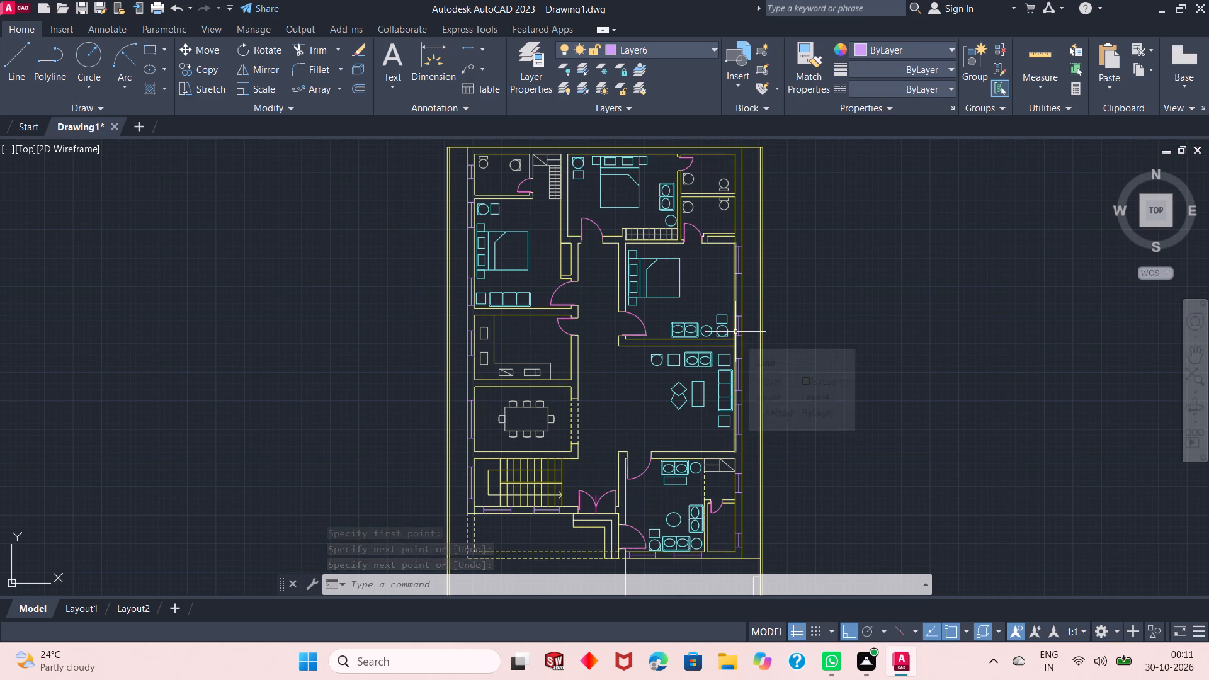
pyautogui.keyDown('ctrl'); pyautogui.scroll(1, 734, 179); pyautogui.keyUp('ctrl')
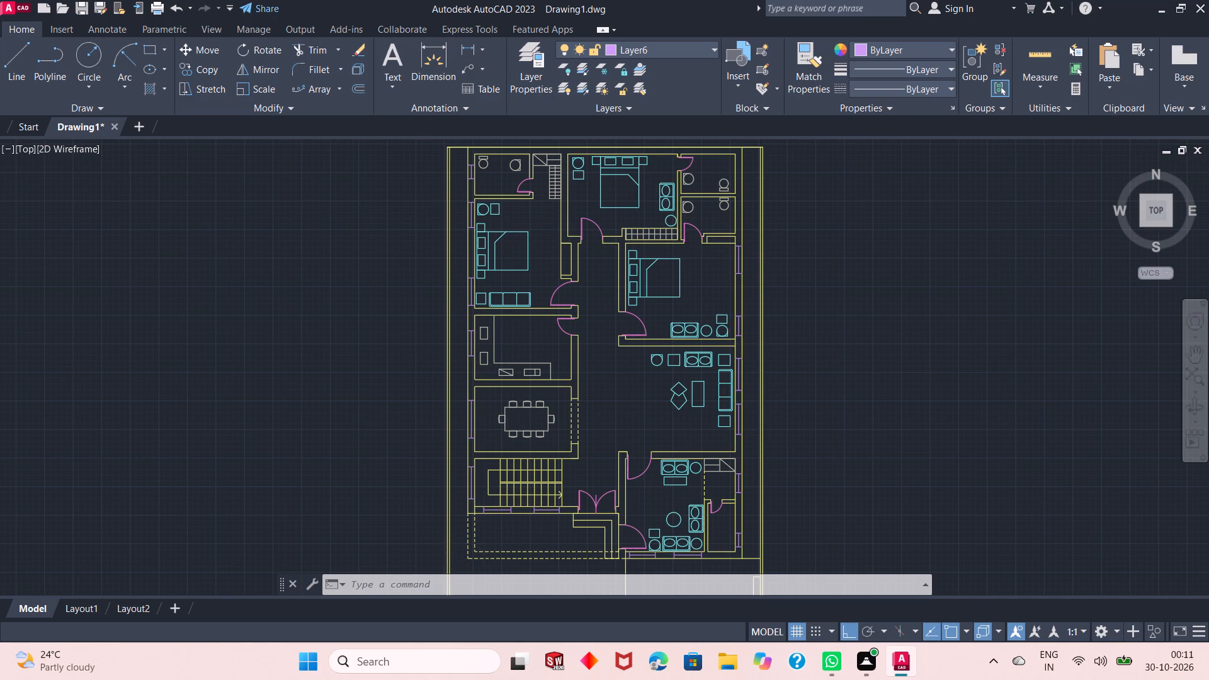
pyautogui.write('l')
pyautogui.press('space')
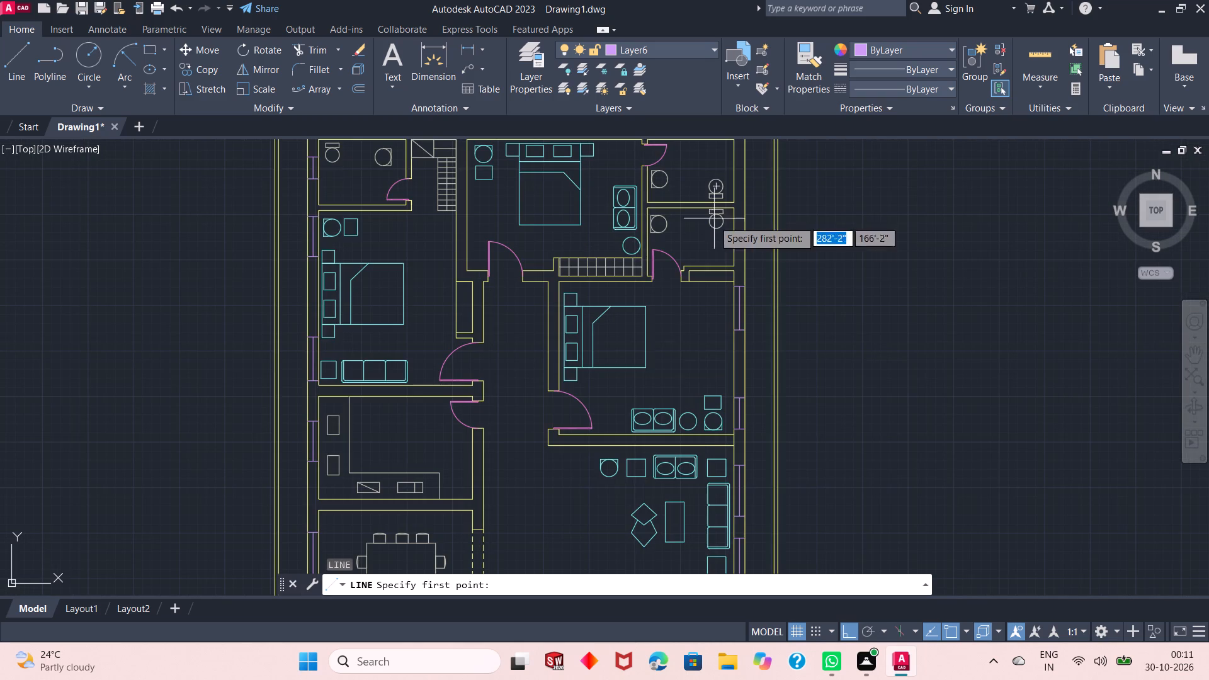
pyautogui.keyDown('ctrl'); pyautogui.scroll(-1, 703, 254); pyautogui.keyUp('ctrl')
pyautogui.keyDown('ctrl'); pyautogui.scroll(3, 715, 179); pyautogui.keyUp('ctrl')
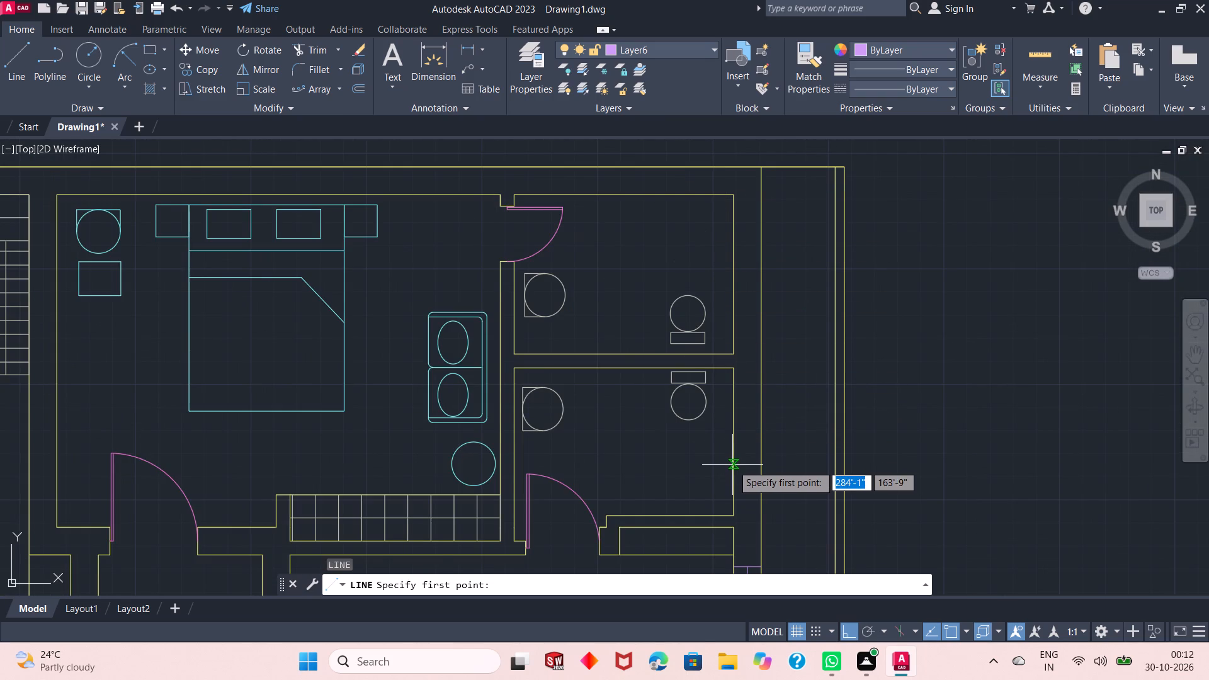
pyautogui.moveTo(733, 467); pyautogui.dragTo(761, 467)
pyautogui.click(761, 467)
pyautogui.press('space')
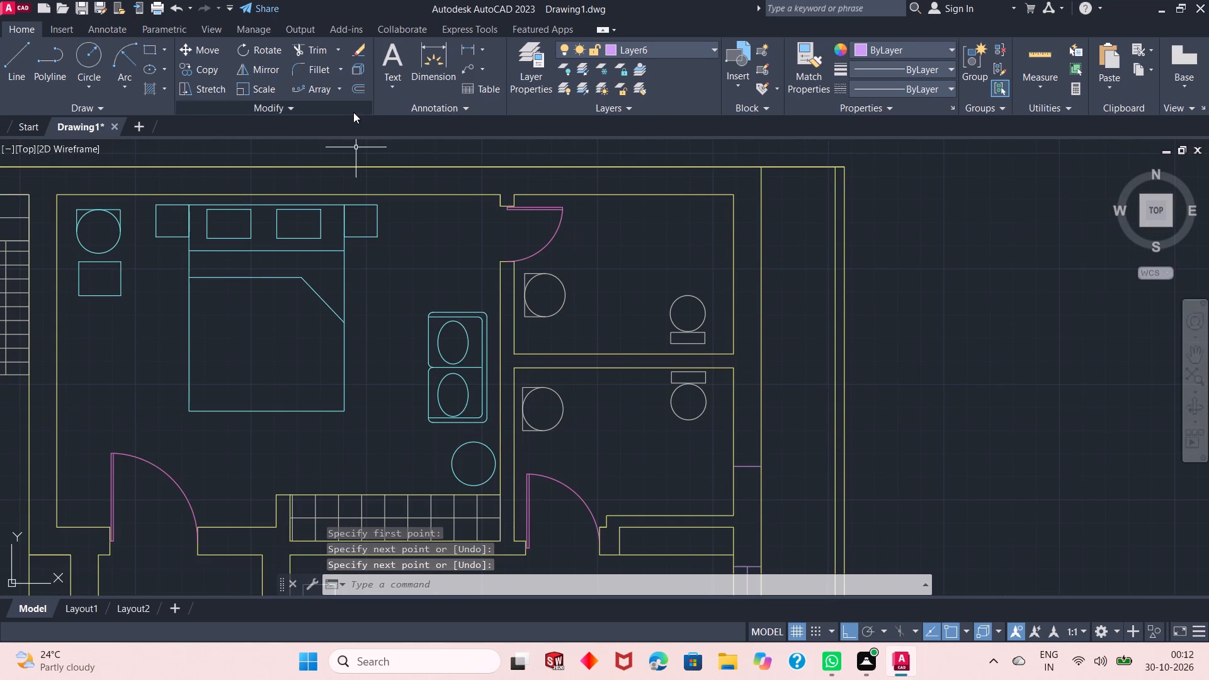
# Offset the southern bathroom's wall-crossing line 2' north to set the other end of its east window.
pyautogui.click(352, 90)
pyautogui.press('space')
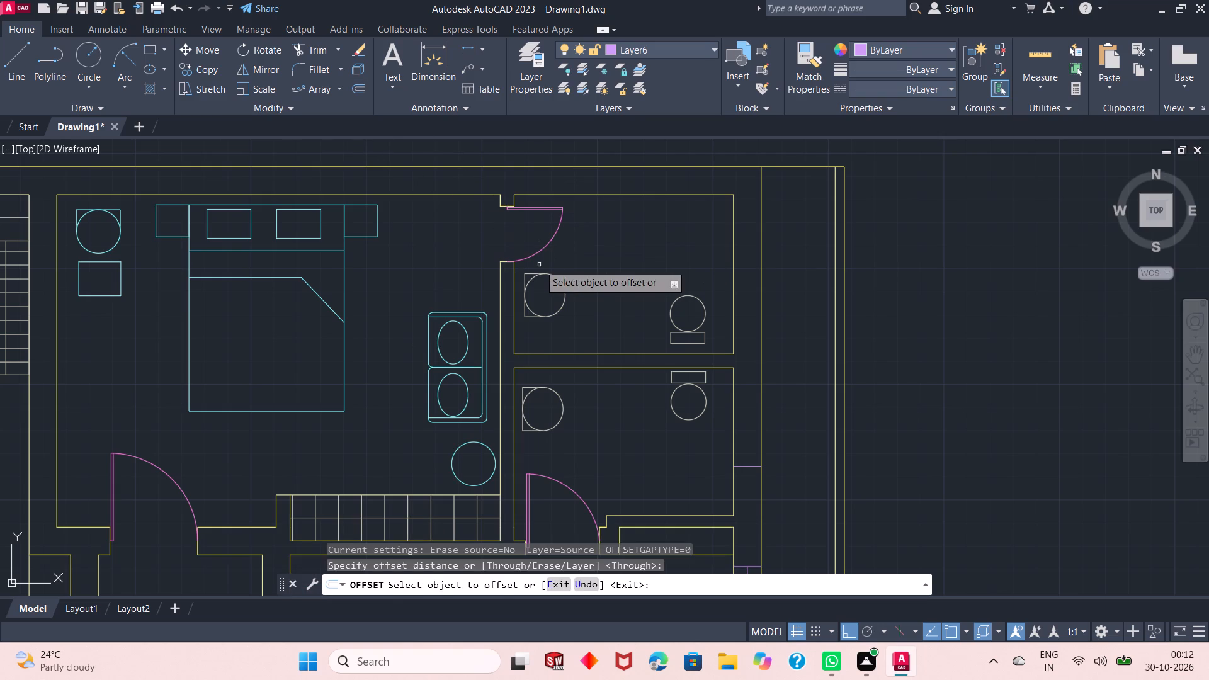
pyautogui.click(752, 468)
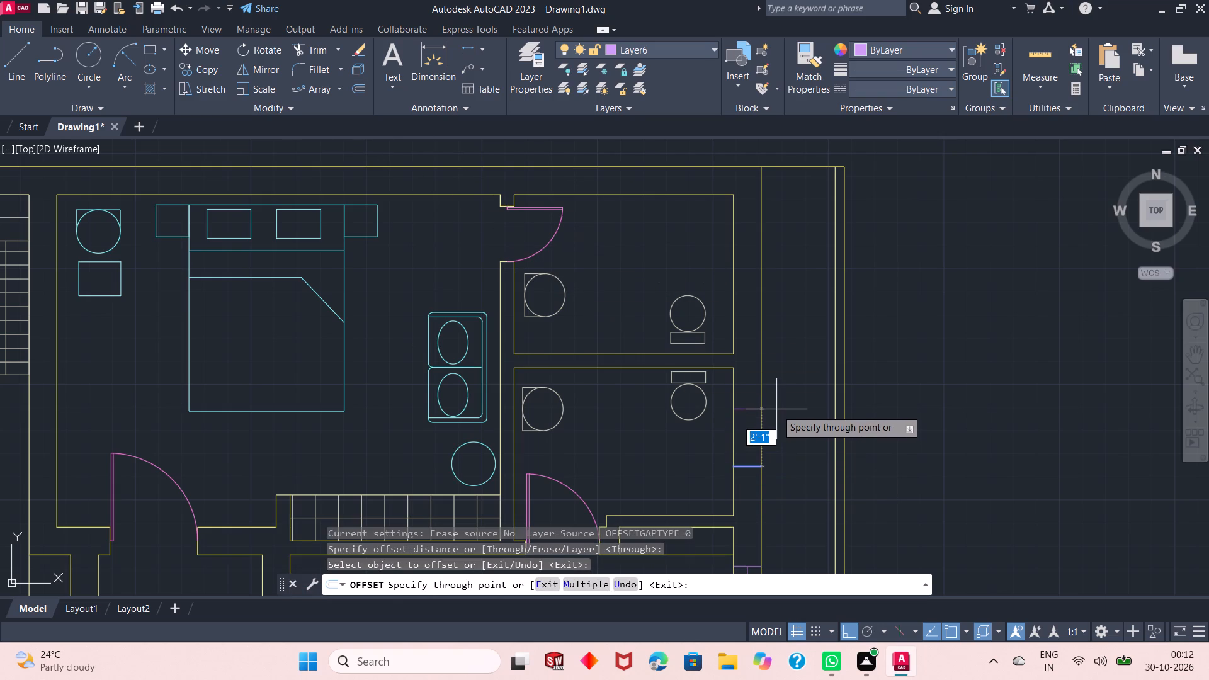
pyautogui.write("2'")
pyautogui.press('Return')
pyautogui.press('space')
# Draw a vertical centre line joining the midpoints of the two end lines of the southern bathroom's east window.
pyautogui.write('l')
pyautogui.press('space')
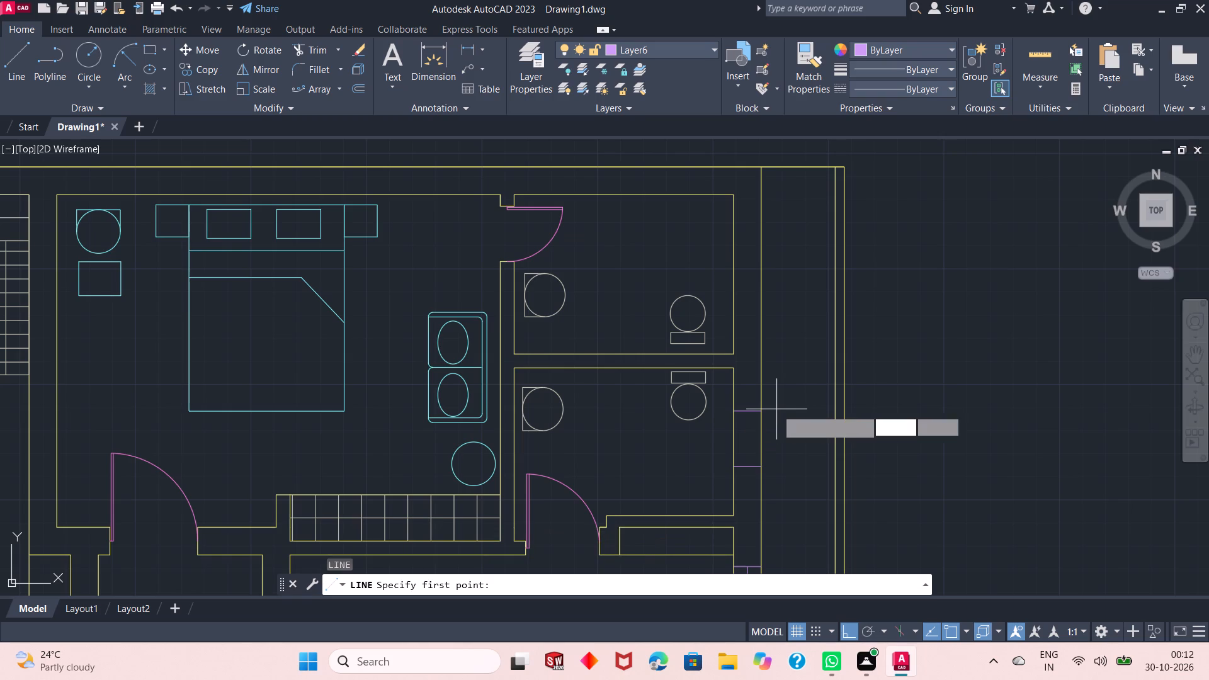
pyautogui.moveTo(745, 414); pyautogui.dragTo(744, 469)
pyautogui.click(744, 469)
pyautogui.press('space')
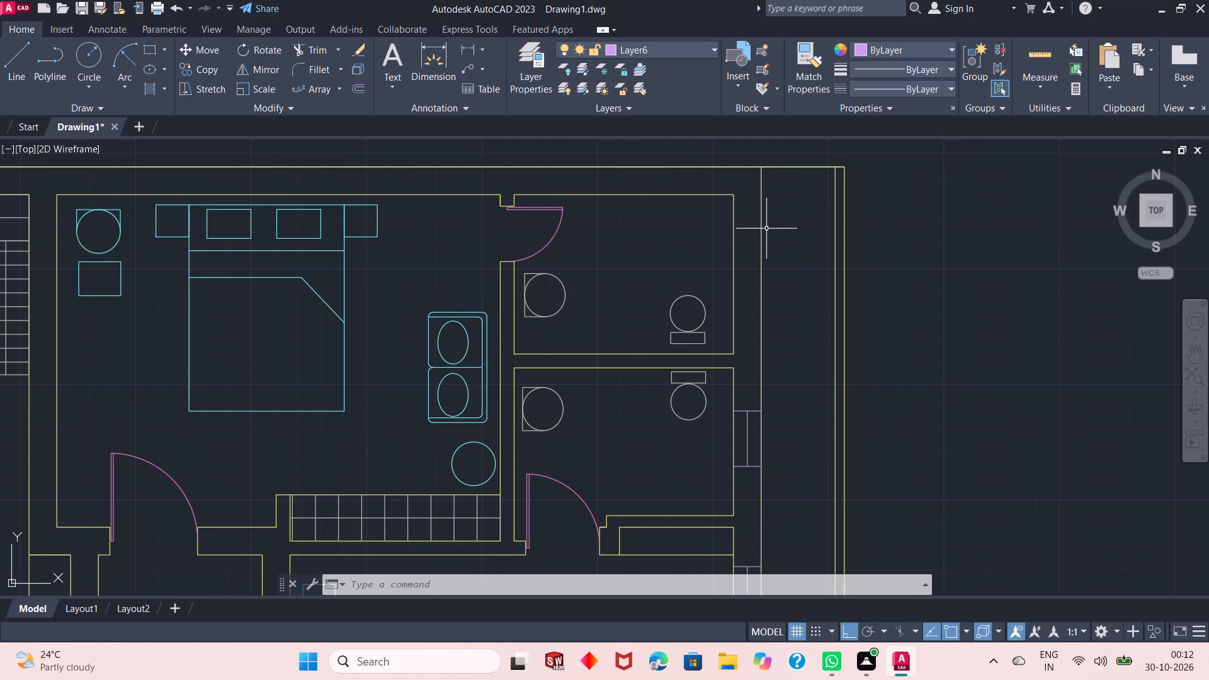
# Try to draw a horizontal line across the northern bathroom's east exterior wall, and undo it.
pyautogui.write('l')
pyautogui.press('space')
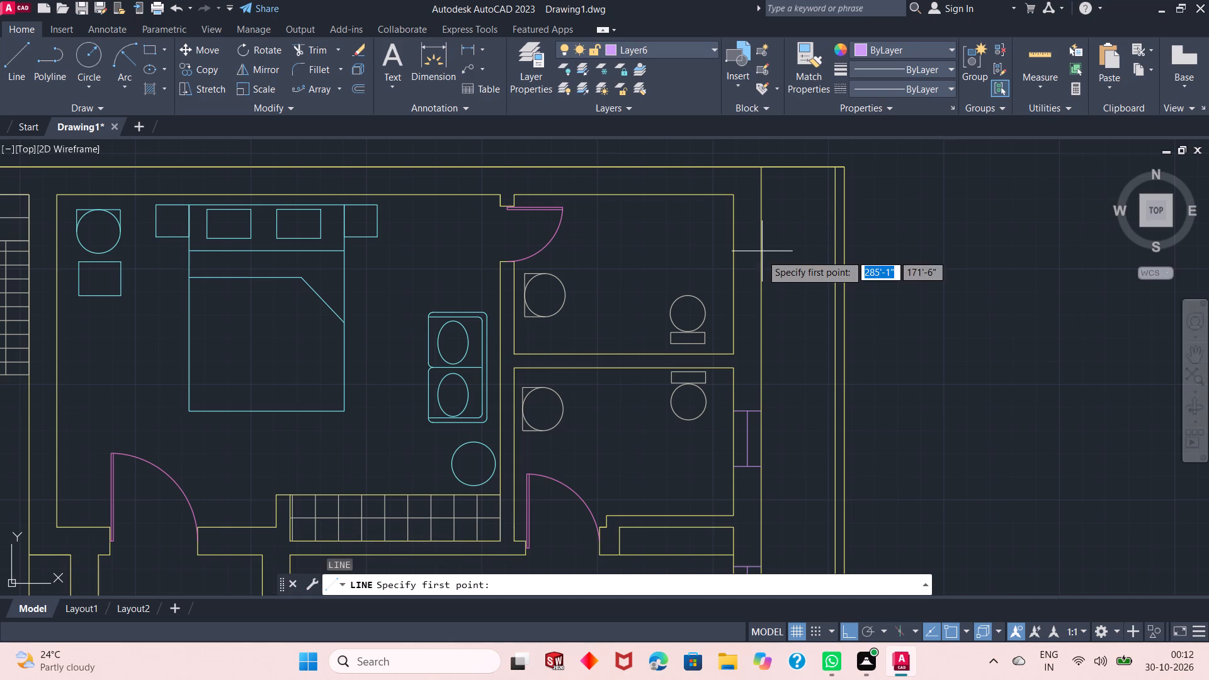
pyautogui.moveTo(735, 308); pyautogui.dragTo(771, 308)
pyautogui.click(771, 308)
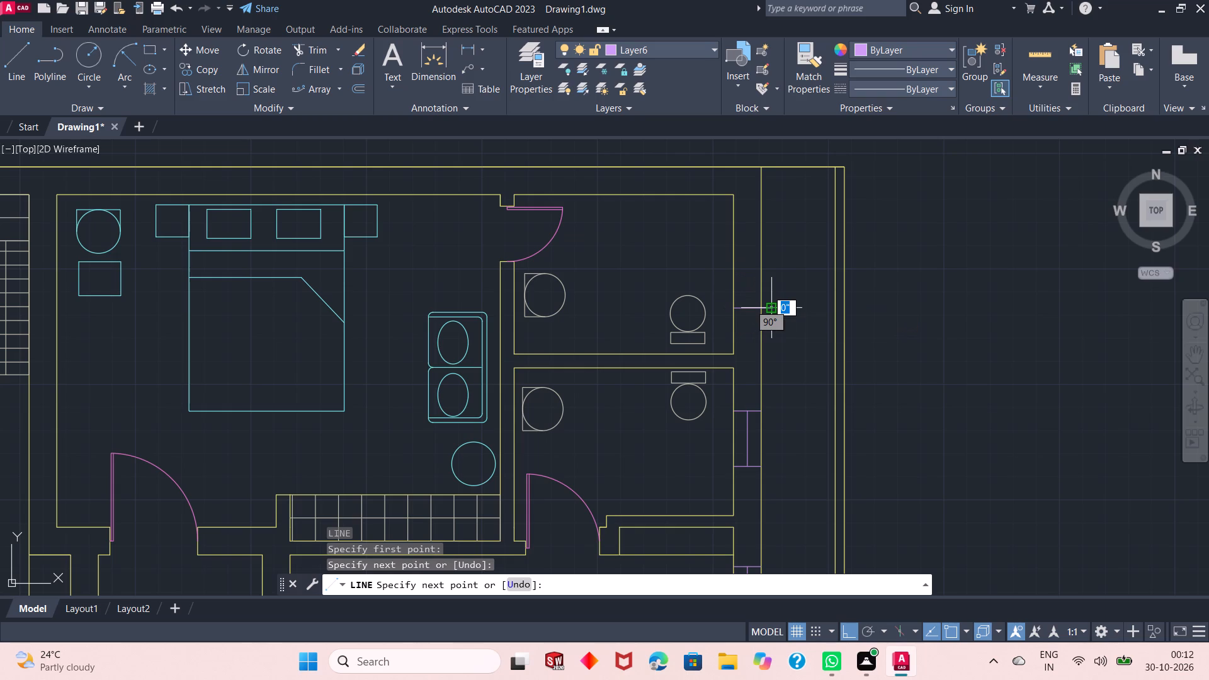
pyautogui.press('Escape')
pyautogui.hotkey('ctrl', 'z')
# Draw a horizontal line across the northern bathroom's east exterior wall, level with its toilet, ending at the wall's outer face.
pyautogui.write('l')
pyautogui.press('space')
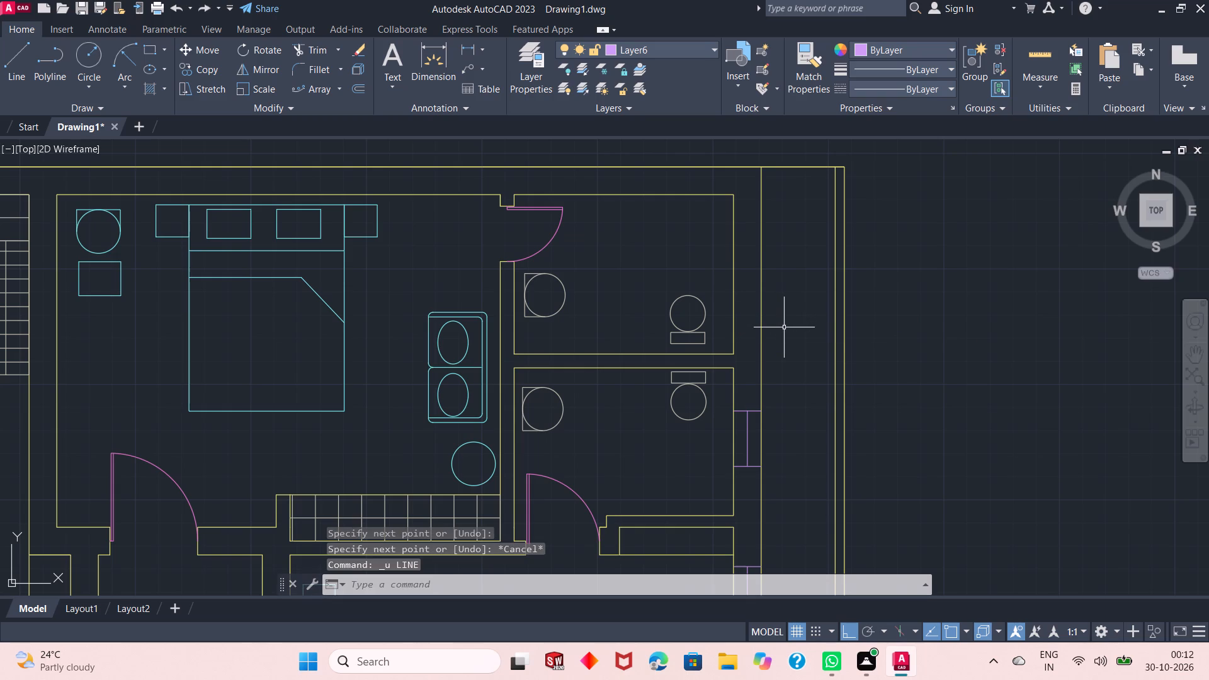
pyautogui.moveTo(733, 305); pyautogui.dragTo(752, 309)
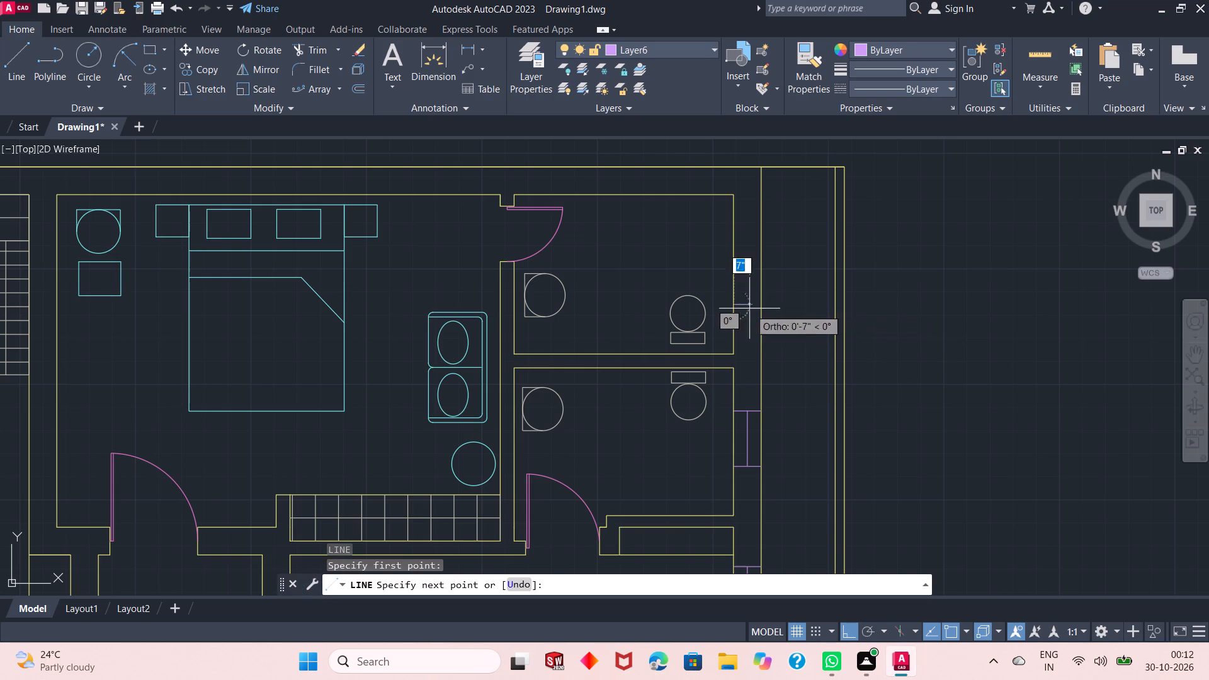
pyautogui.moveTo(752, 309); pyautogui.dragTo(759, 309)
pyautogui.click(759, 309)
pyautogui.press('space')
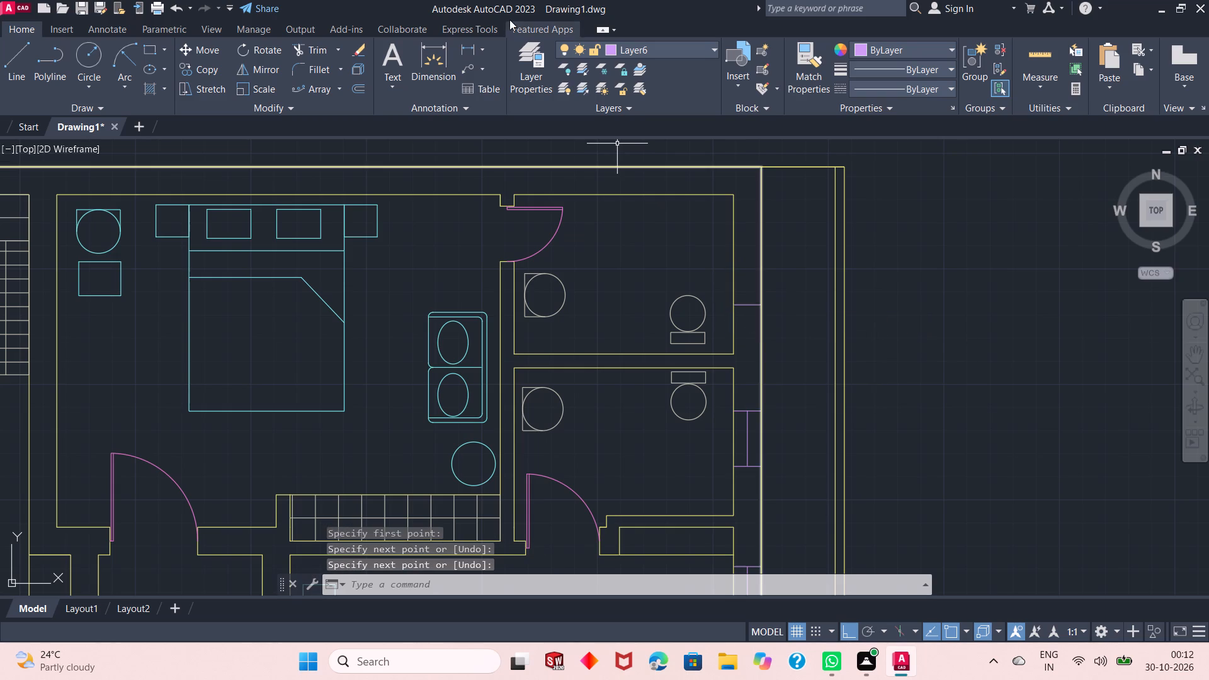
# Offset the northern bathroom's wall-crossing line 2' north to set the other end of its east window.
pyautogui.click(360, 87)
pyautogui.press('space')
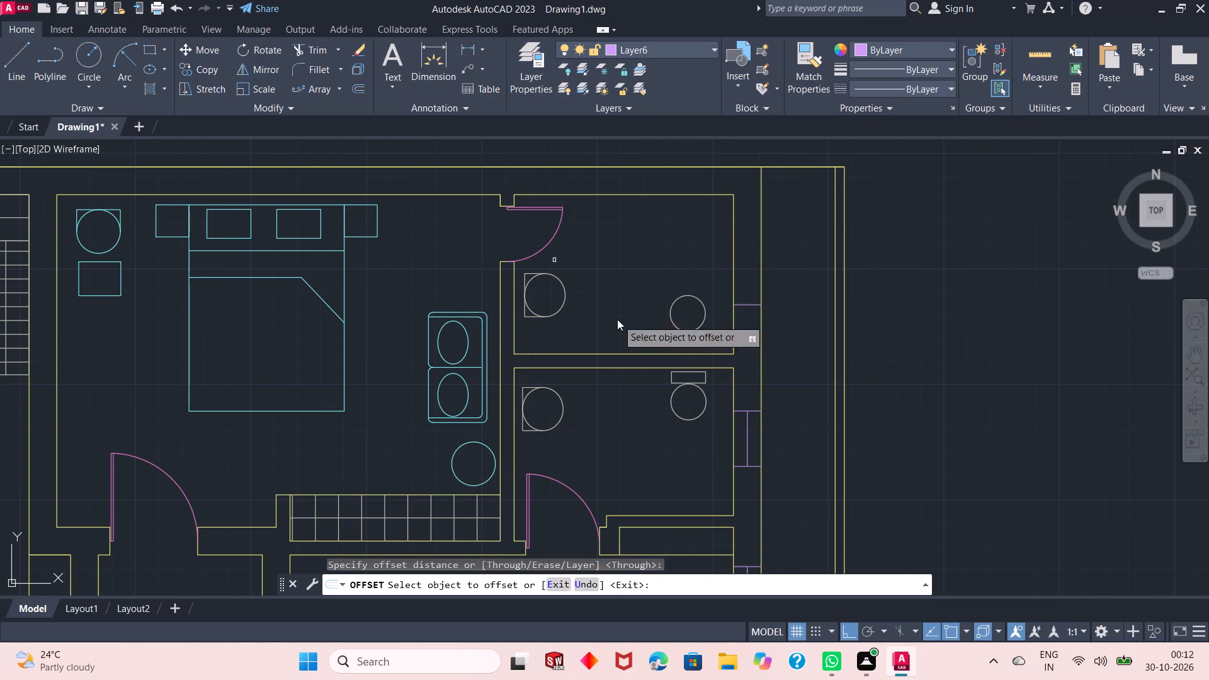
pyautogui.moveTo(749, 307); pyautogui.dragTo(780, 193)
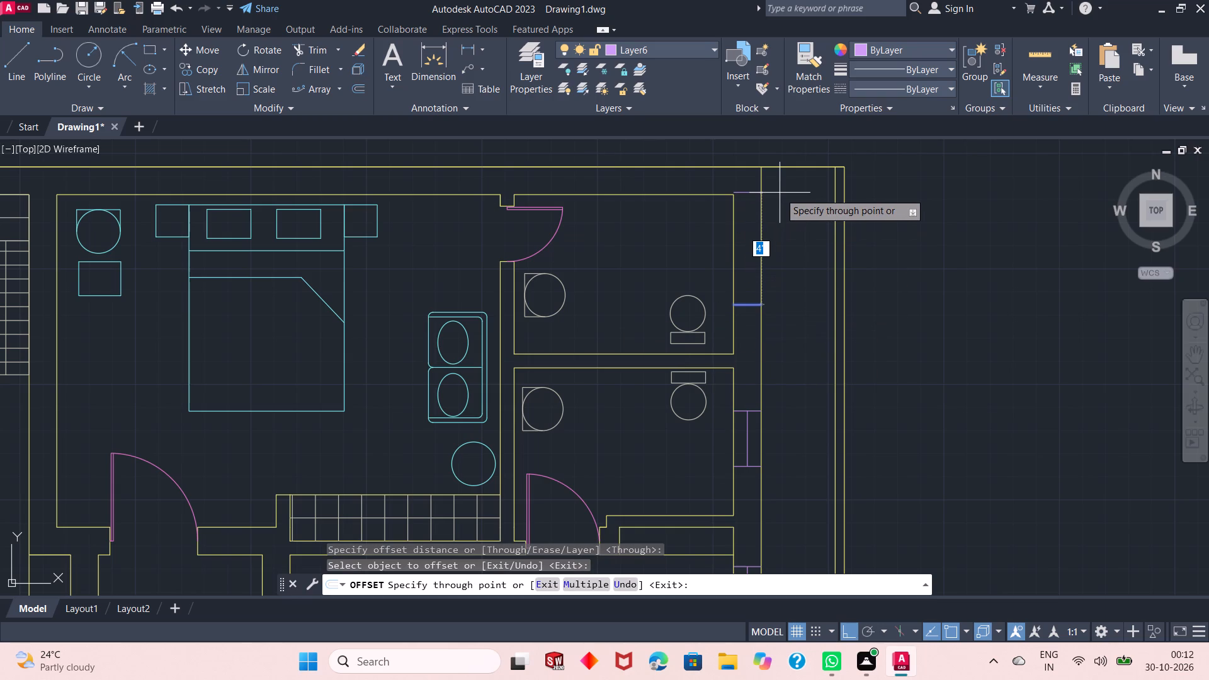
pyautogui.write("2'")
pyautogui.press('Return')
pyautogui.press('Return')
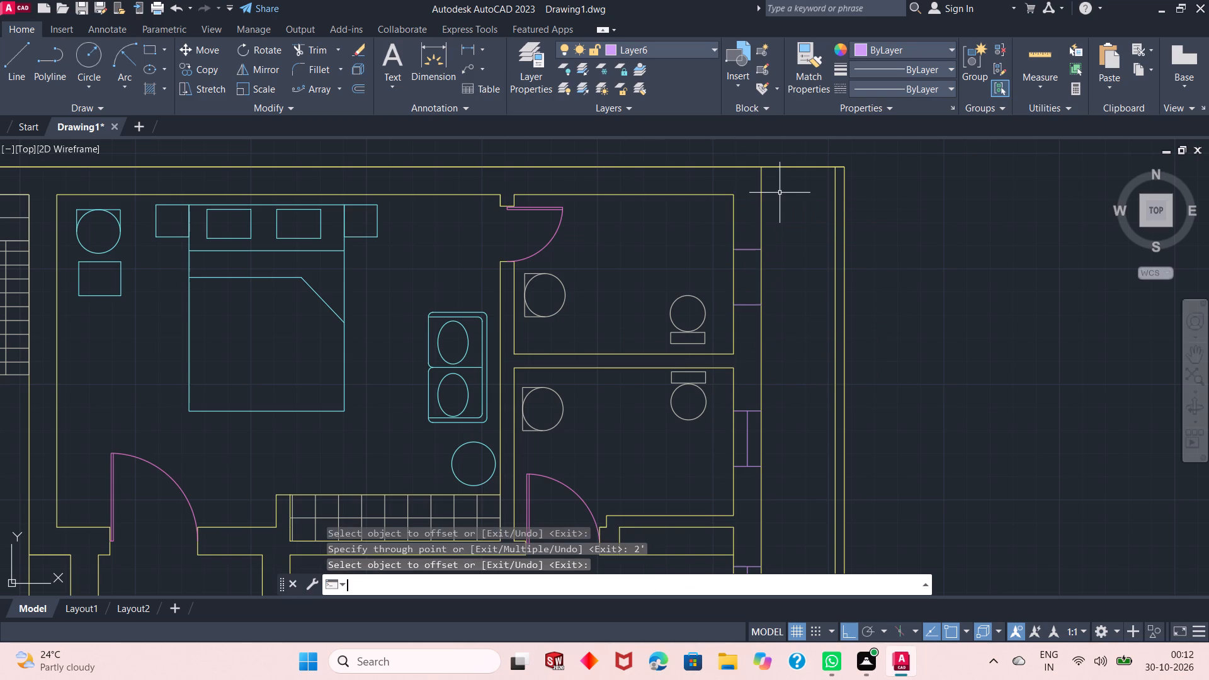
# Draw a vertical centre line joining the midpoints of the two end lines of the northern bathroom's east window.
pyautogui.write('l')
pyautogui.press('space')
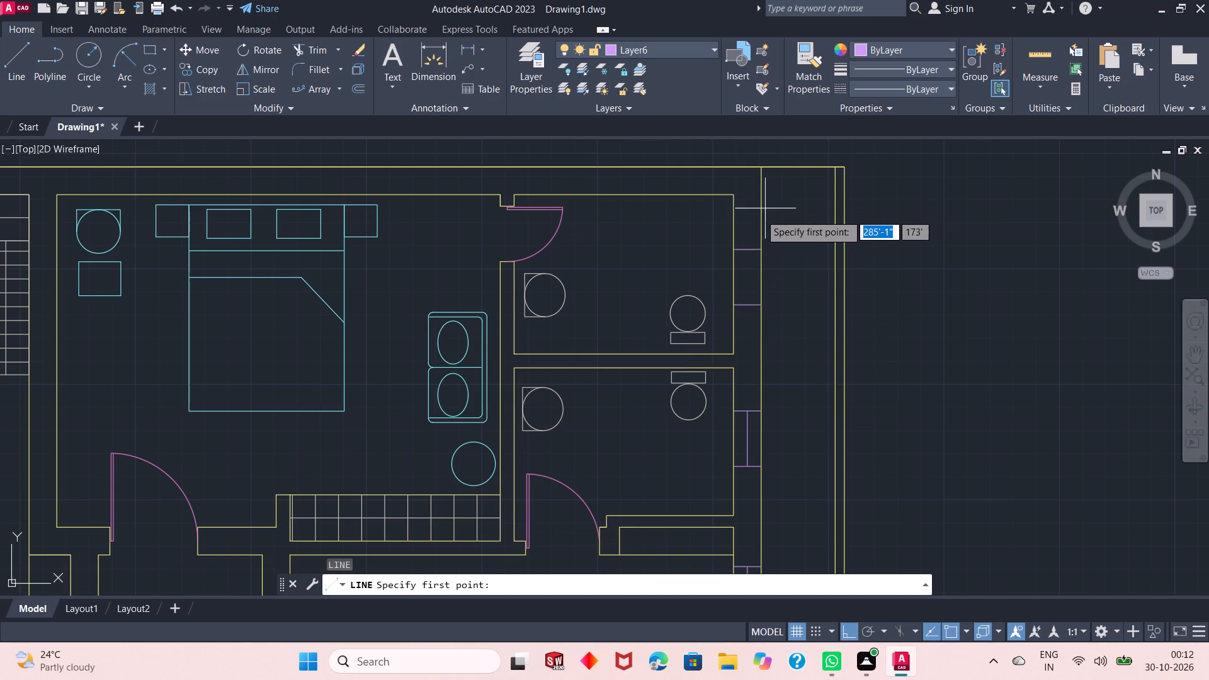
pyautogui.moveTo(746, 252); pyautogui.dragTo(746, 305)
pyautogui.click(746, 305)
pyautogui.press('space')
# Copy the northeast bathroom's washbasin and toilet to the empty area east of the boundary wall, level with the southeast bathroom.
pyautogui.keyDown('ctrl'); pyautogui.scroll(-1, 786, 333); pyautogui.keyUp('ctrl')
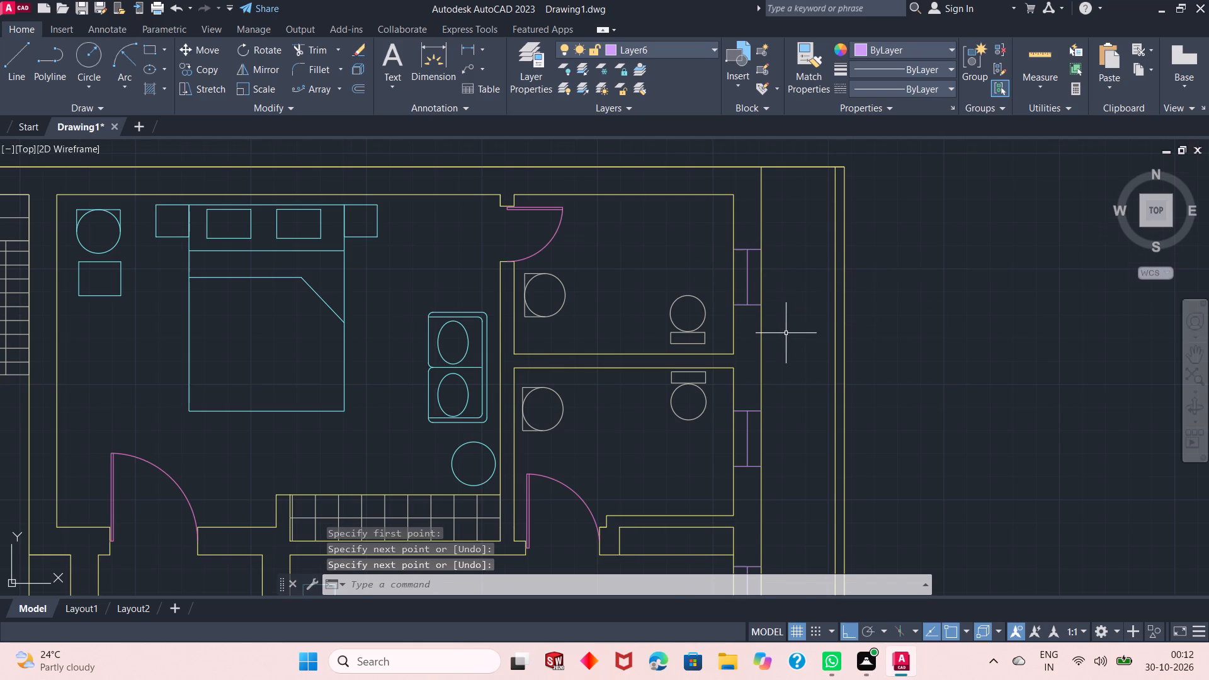
pyautogui.keyDown('ctrl'); pyautogui.scroll(-1, 786, 333); pyautogui.keyUp('ctrl')
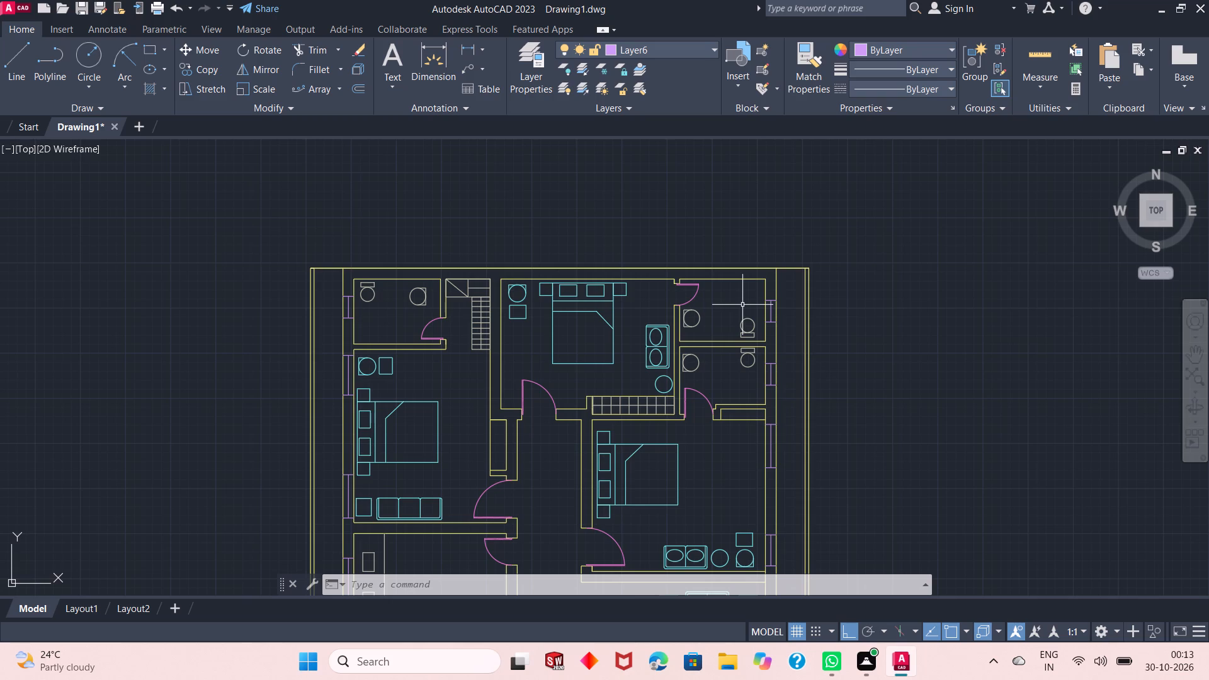
pyautogui.keyDown('ctrl'); pyautogui.scroll(1, 734, 330); pyautogui.keyUp('ctrl')
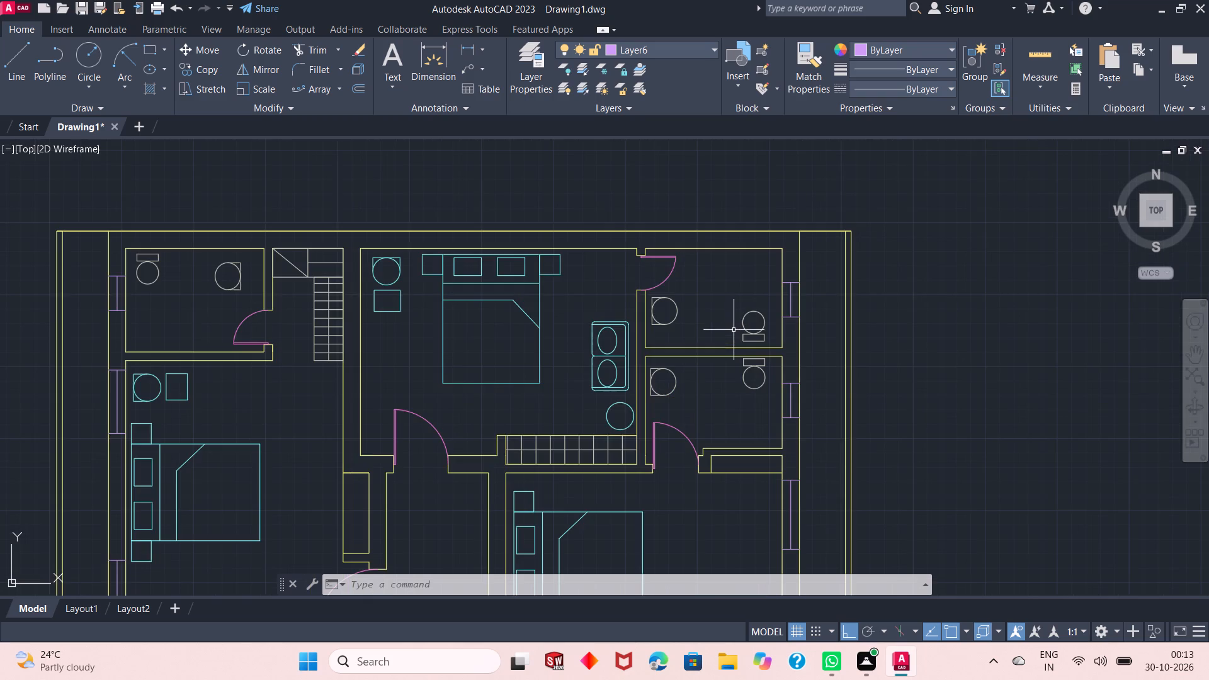
pyautogui.keyDown('ctrl'); pyautogui.scroll(3, 734, 330); pyautogui.keyUp('ctrl')
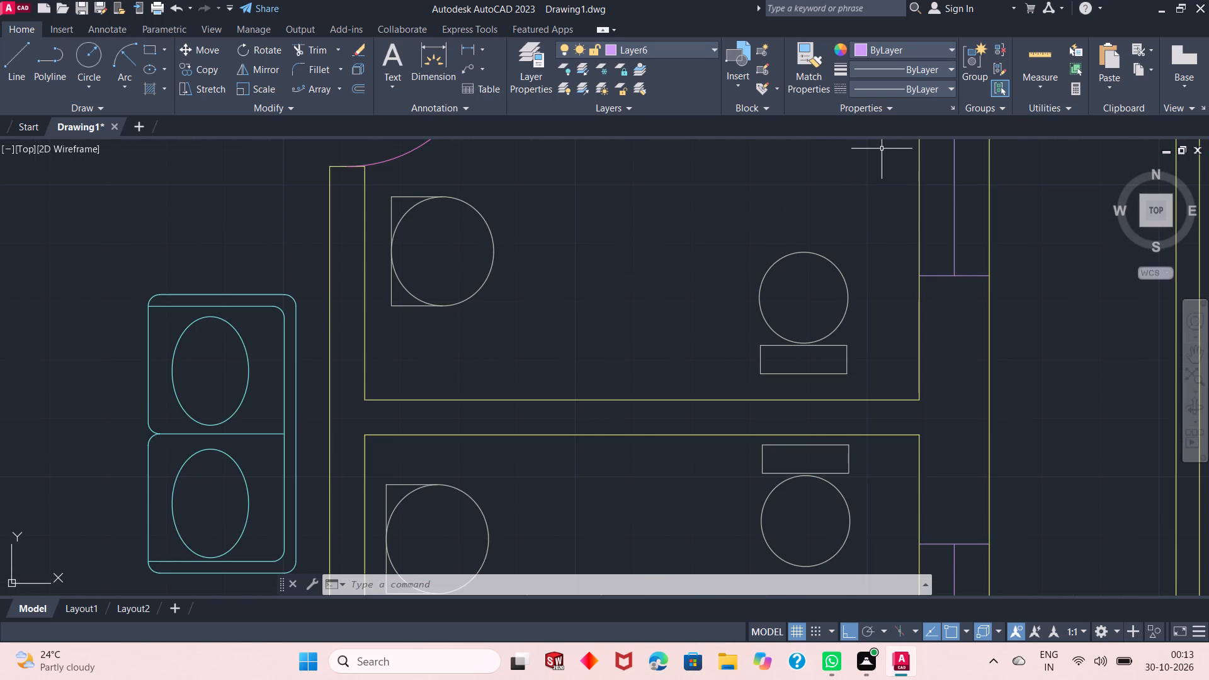
pyautogui.click(885, 137)
pyautogui.click(888, 148)
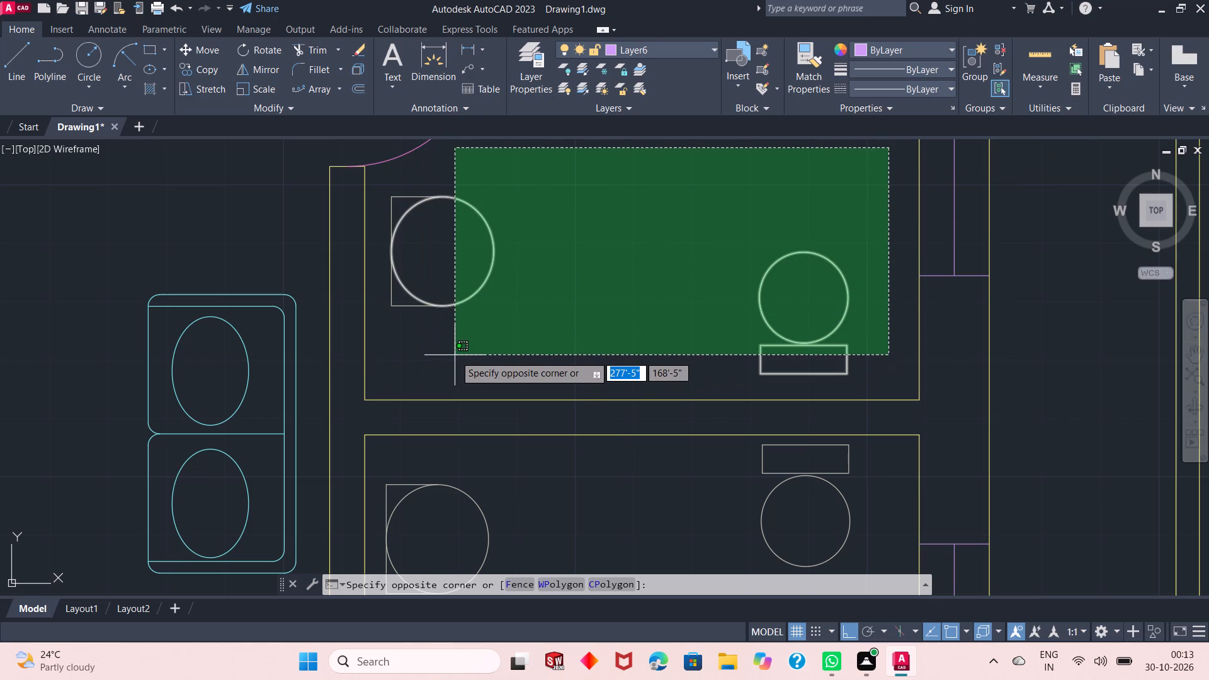
pyautogui.click(453, 383)
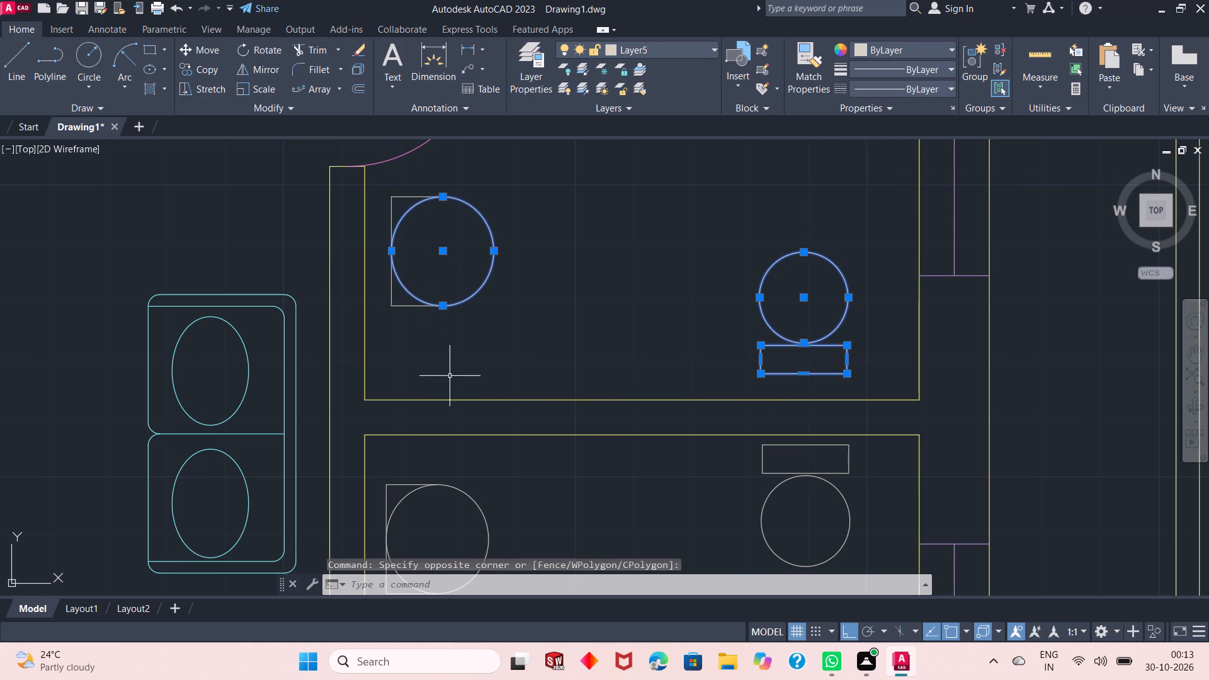
pyautogui.click(476, 176)
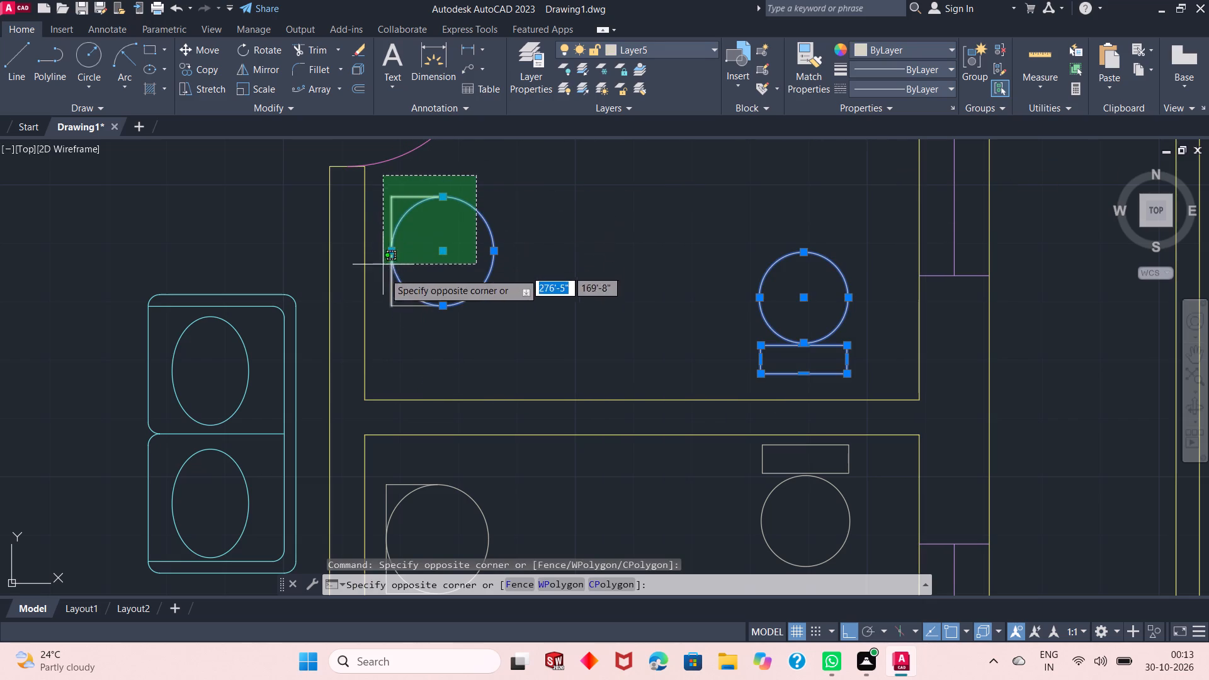
pyautogui.click(388, 339)
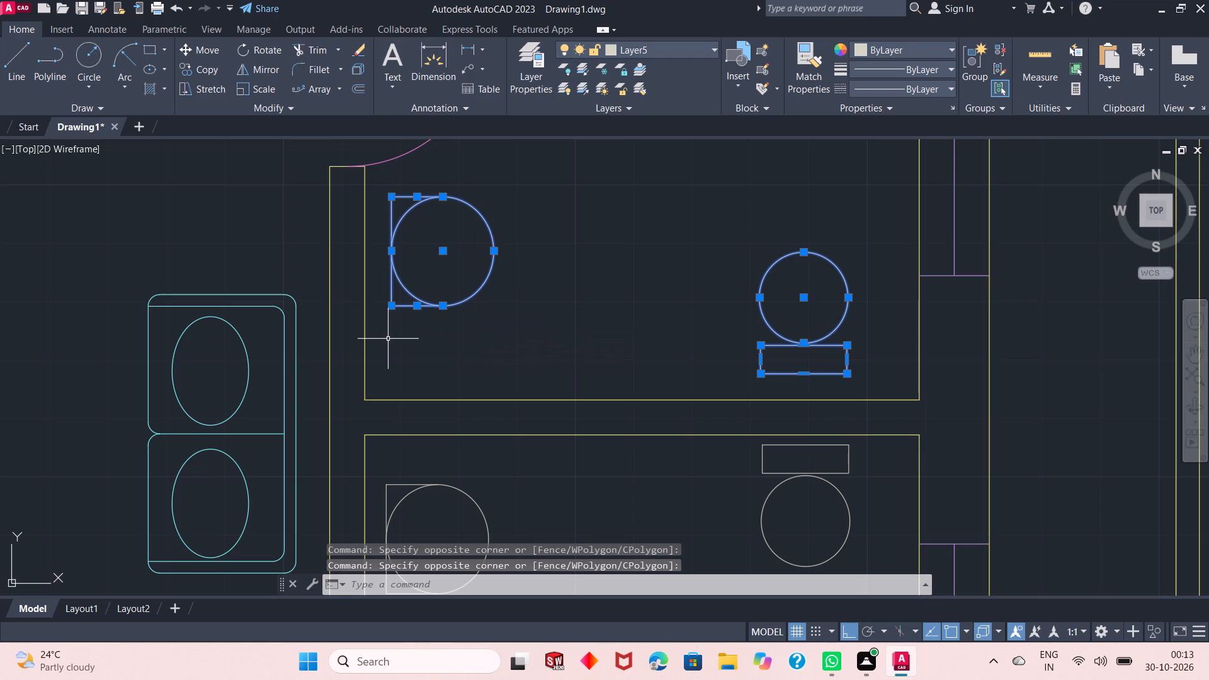
pyautogui.write('co')
pyautogui.press('space')
pyautogui.moveTo(390, 296); pyautogui.dragTo(463, 235)
pyautogui.keyDown('ctrl'); pyautogui.scroll(-4, 463, 235); pyautogui.keyUp('ctrl')
pyautogui.press('F8')
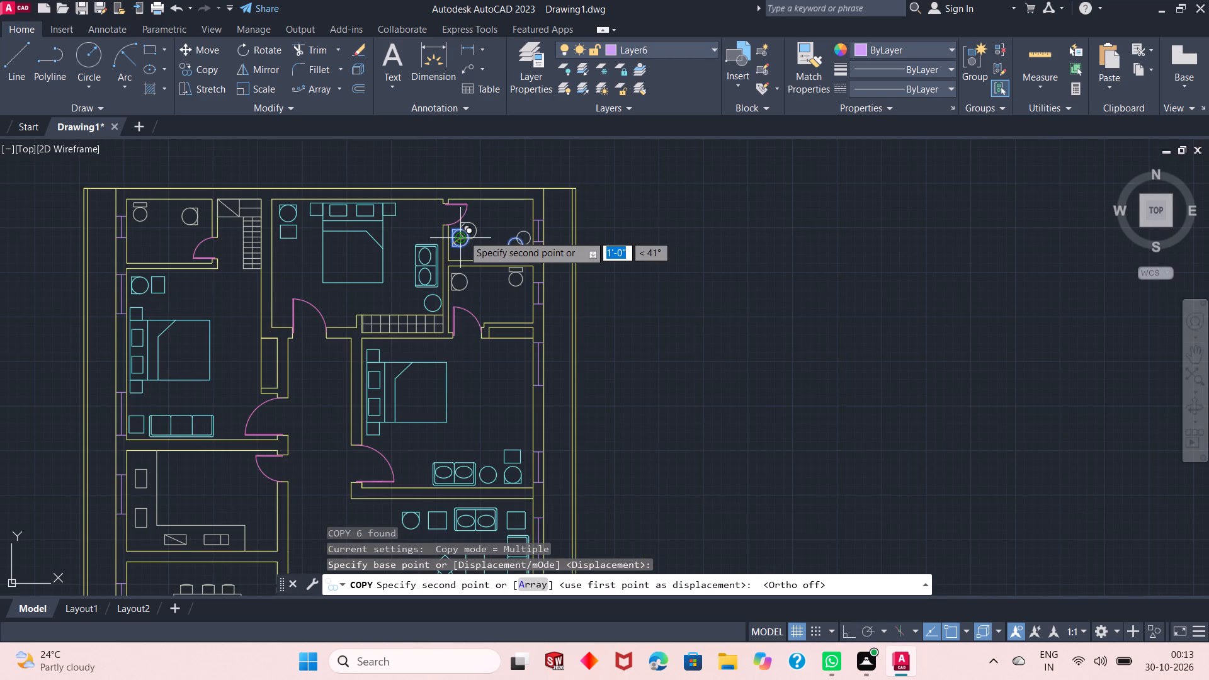
pyautogui.keyDown('ctrl'); pyautogui.scroll(-1, 472, 328); pyautogui.keyUp('ctrl')
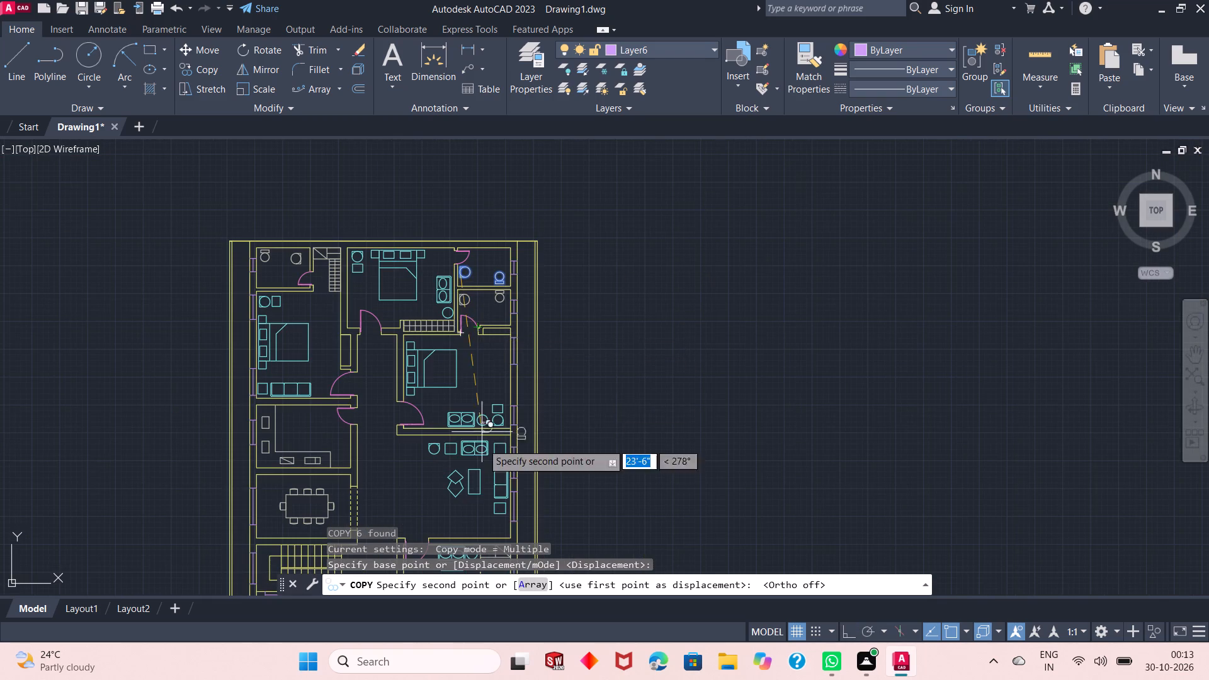
pyautogui.keyDown('ctrl'); pyautogui.scroll(-1, 490, 382); pyautogui.keyUp('ctrl')
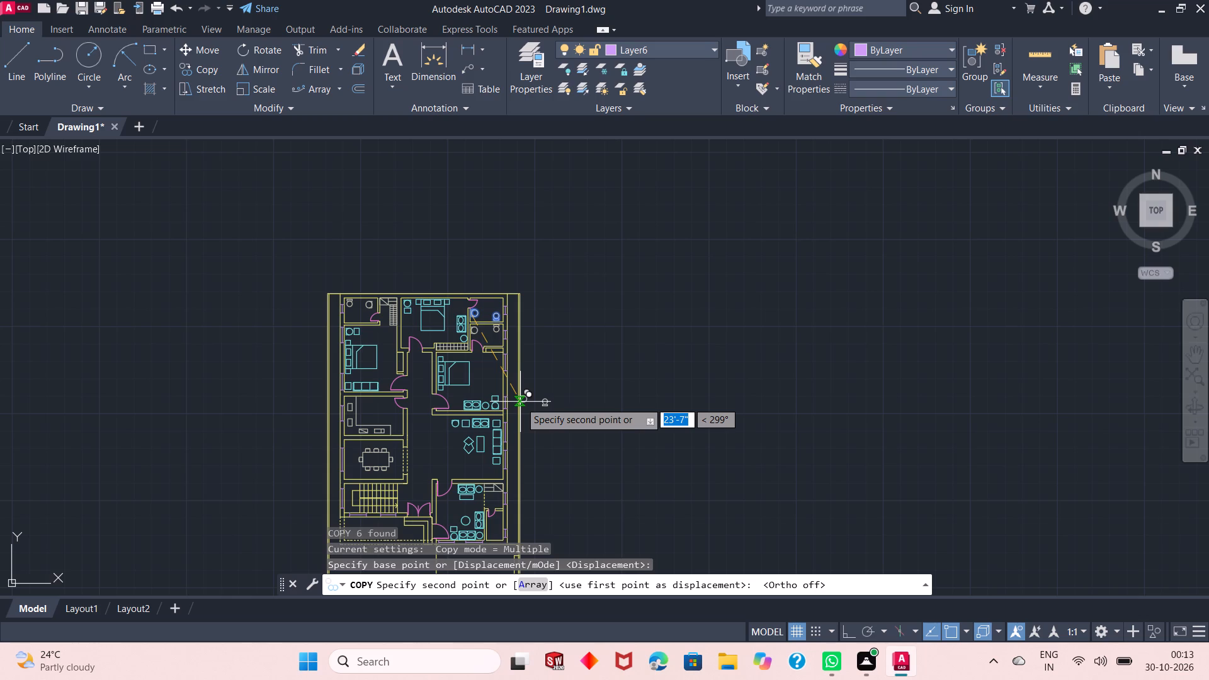
pyautogui.click(520, 402)
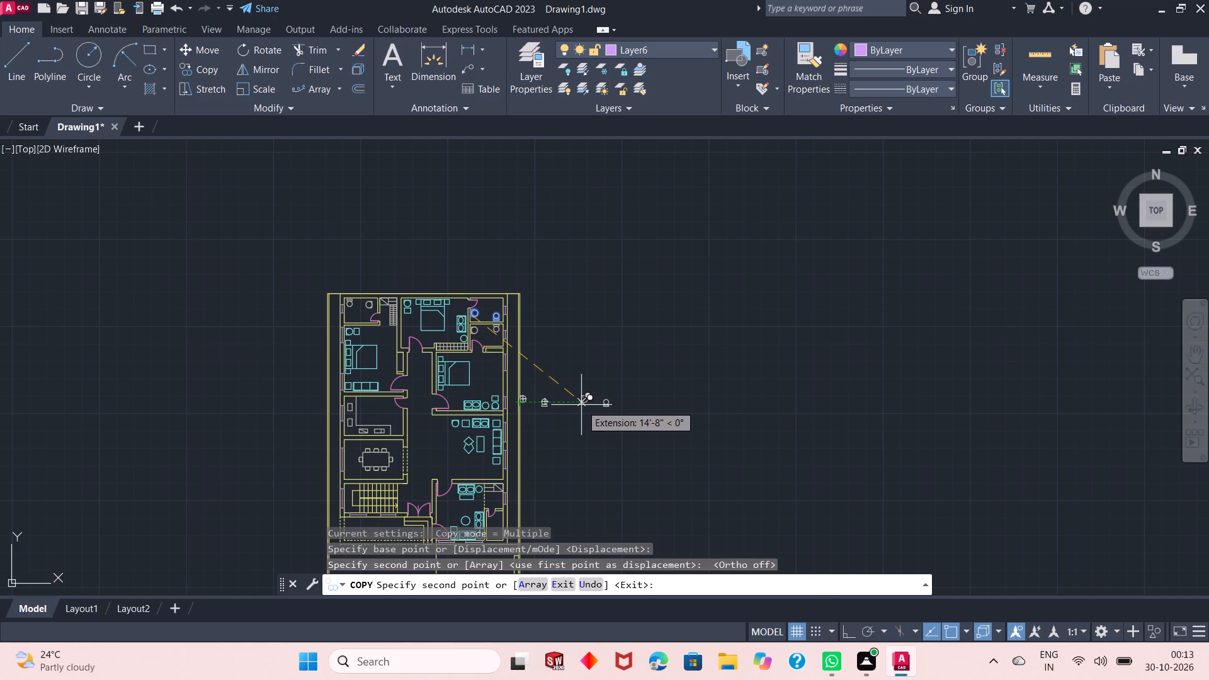
pyautogui.hotkey('ctrl', 'z')
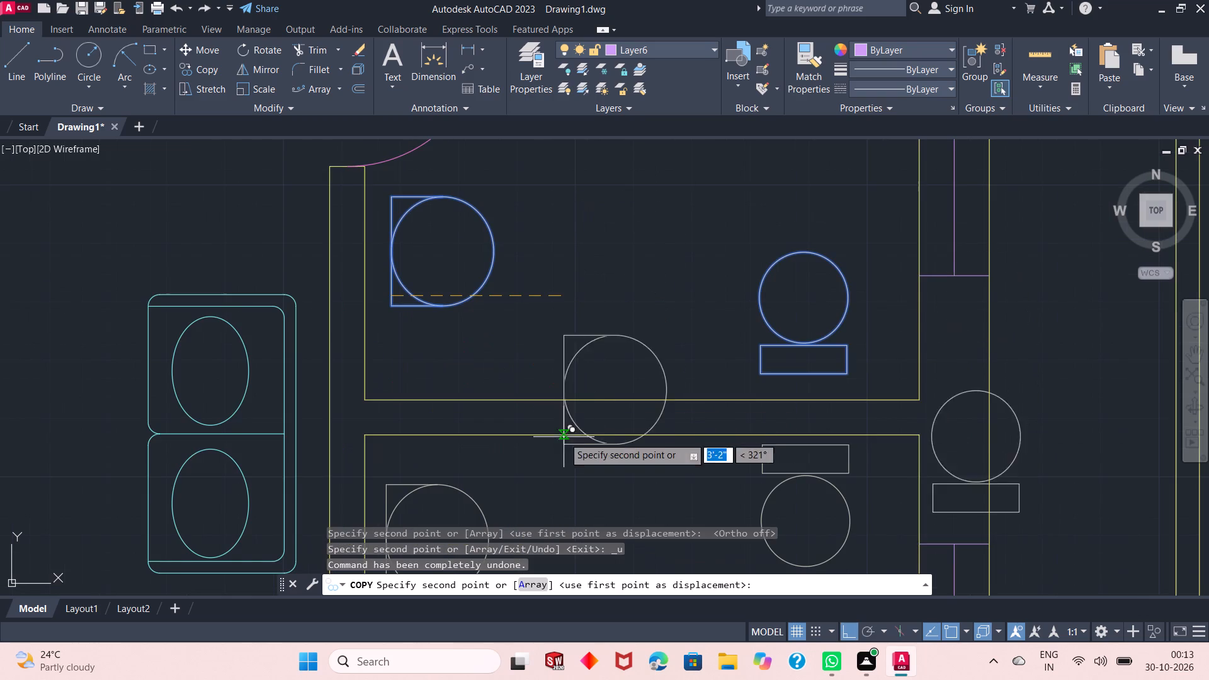
pyautogui.press('F8')
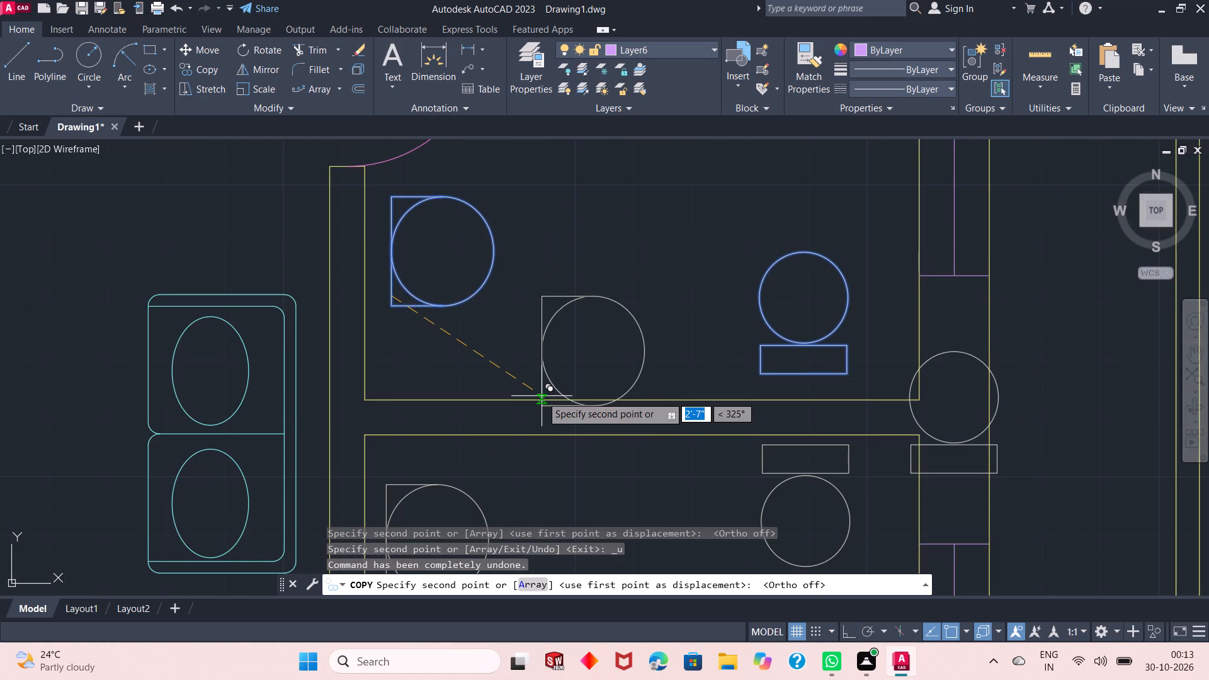
pyautogui.keyDown('ctrl'); pyautogui.scroll(-5, 542, 396); pyautogui.keyUp('ctrl')
pyautogui.keyDown('ctrl'); pyautogui.scroll(-3, 604, 217); pyautogui.keyUp('ctrl')
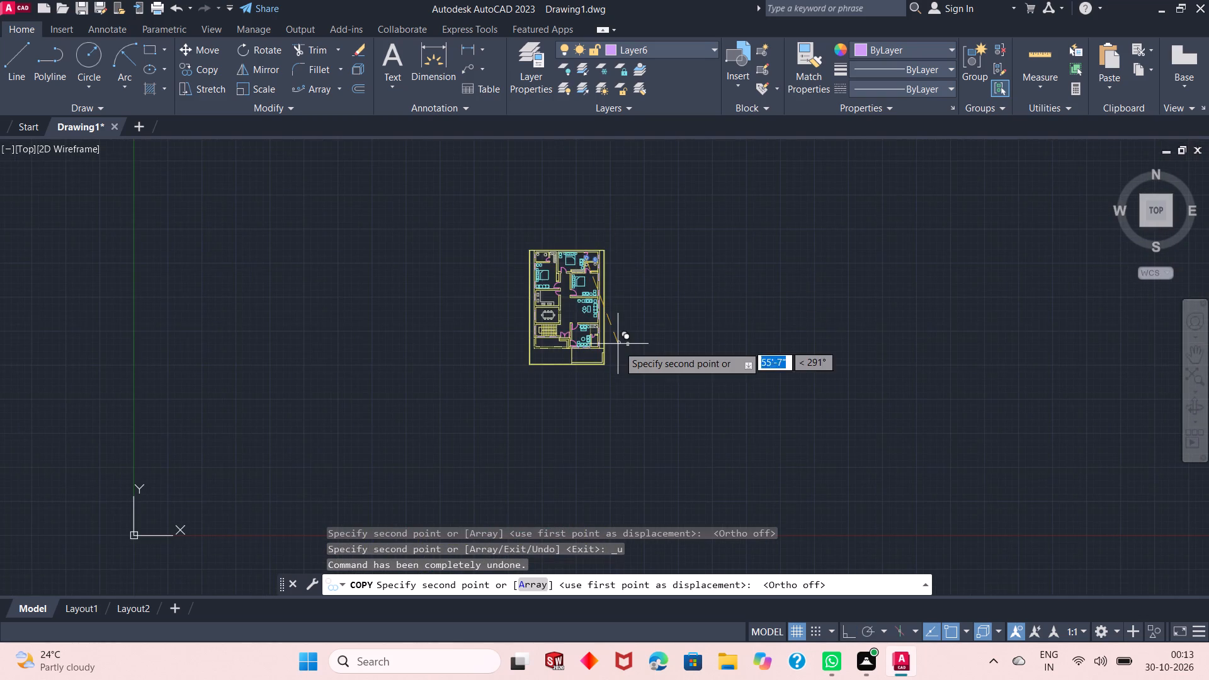
pyautogui.keyDown('ctrl'); pyautogui.scroll(4, 618, 348); pyautogui.keyUp('ctrl')
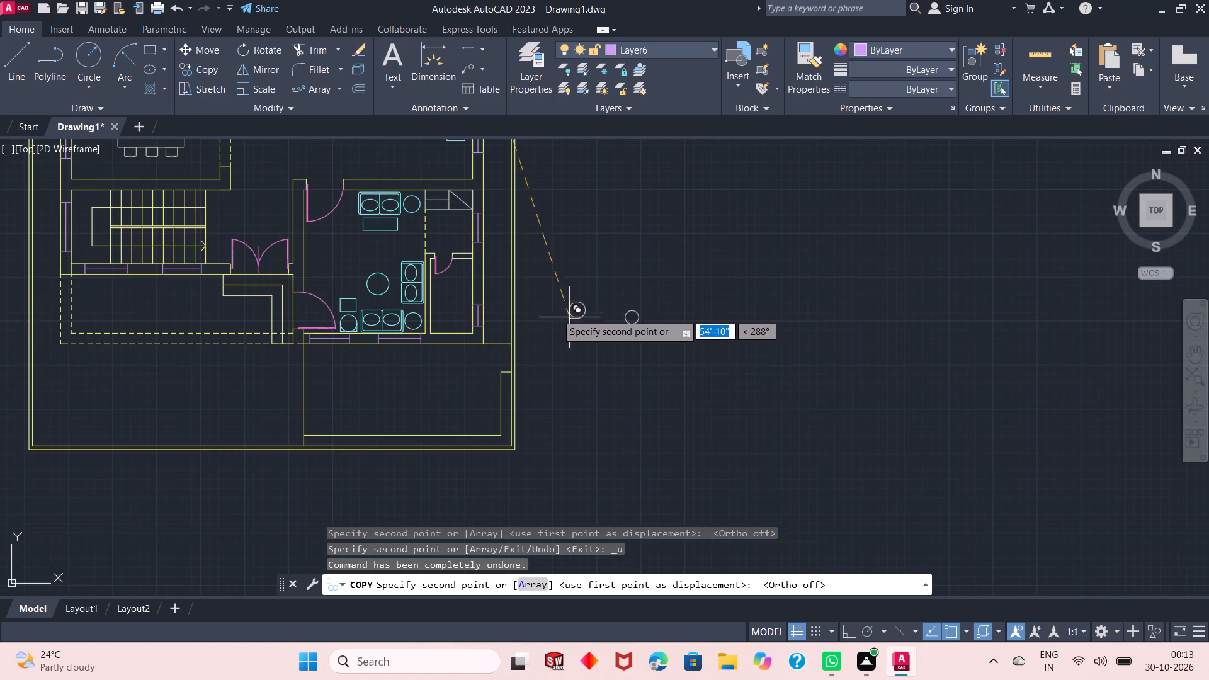
pyautogui.keyDown('ctrl'); pyautogui.scroll(2, 431, 269); pyautogui.keyUp('ctrl')
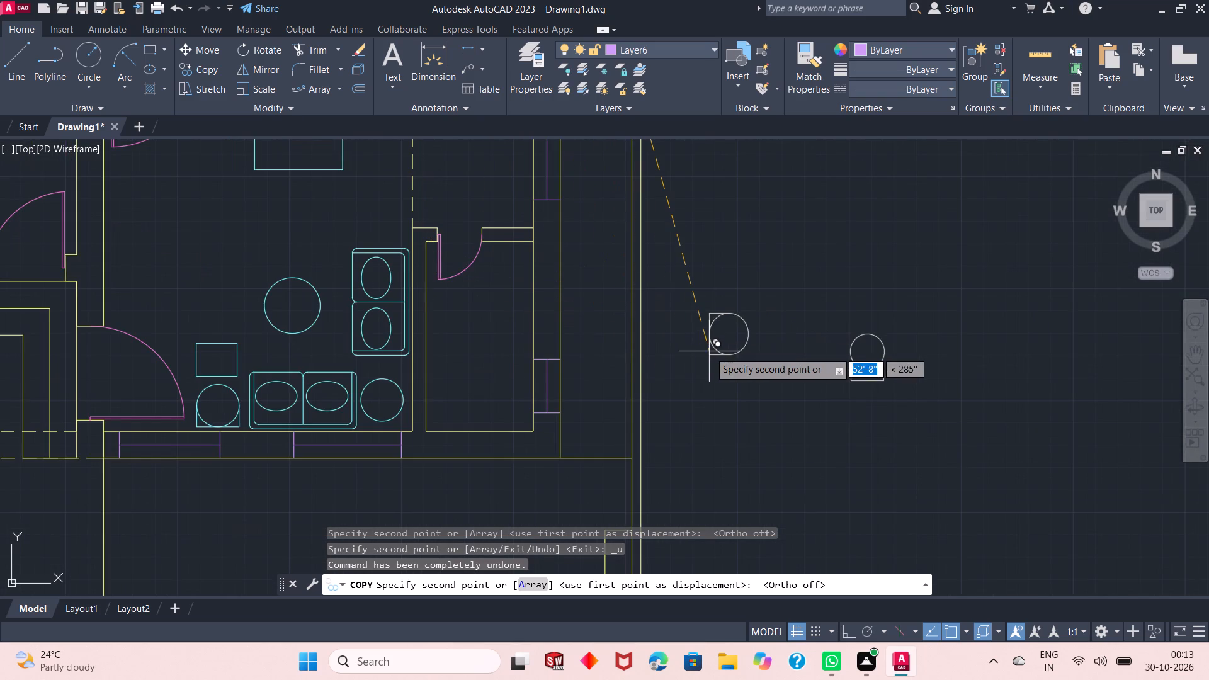
pyautogui.click(709, 351)
pyautogui.press('Escape')
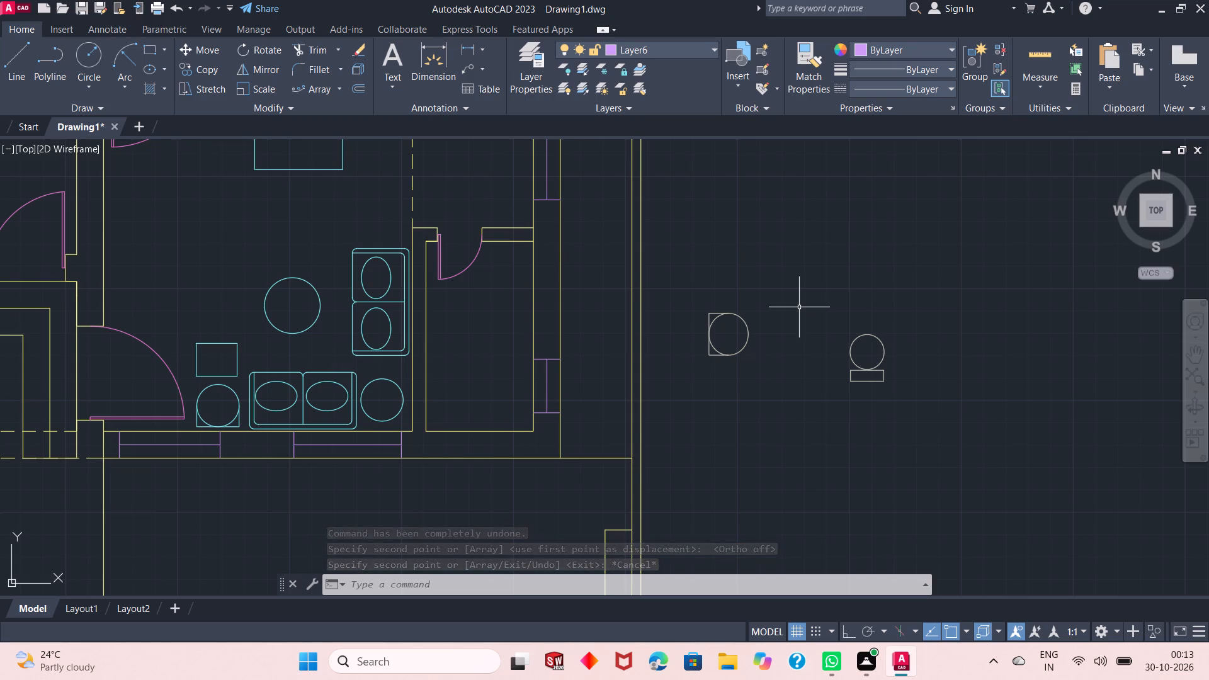
# Move the copied toilet into the southeast bathroom, just off its south wall and beside the east window.
pyautogui.click(900, 320)
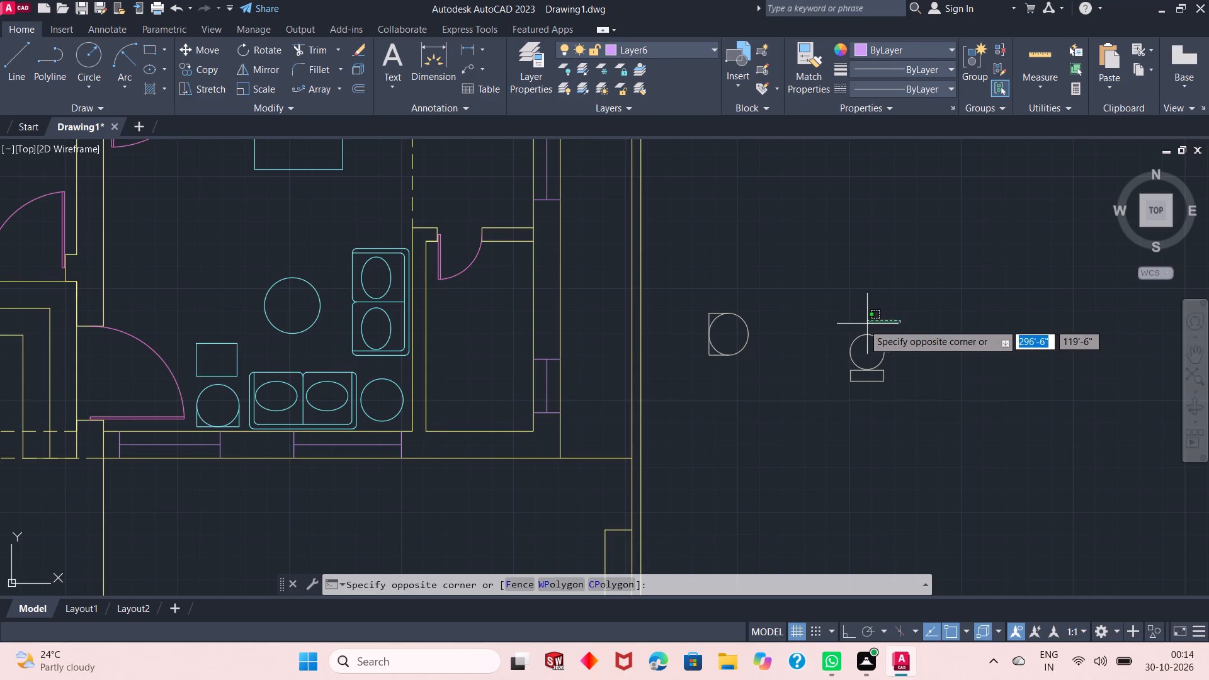
pyautogui.click(826, 408)
pyautogui.write('m')
pyautogui.press('space')
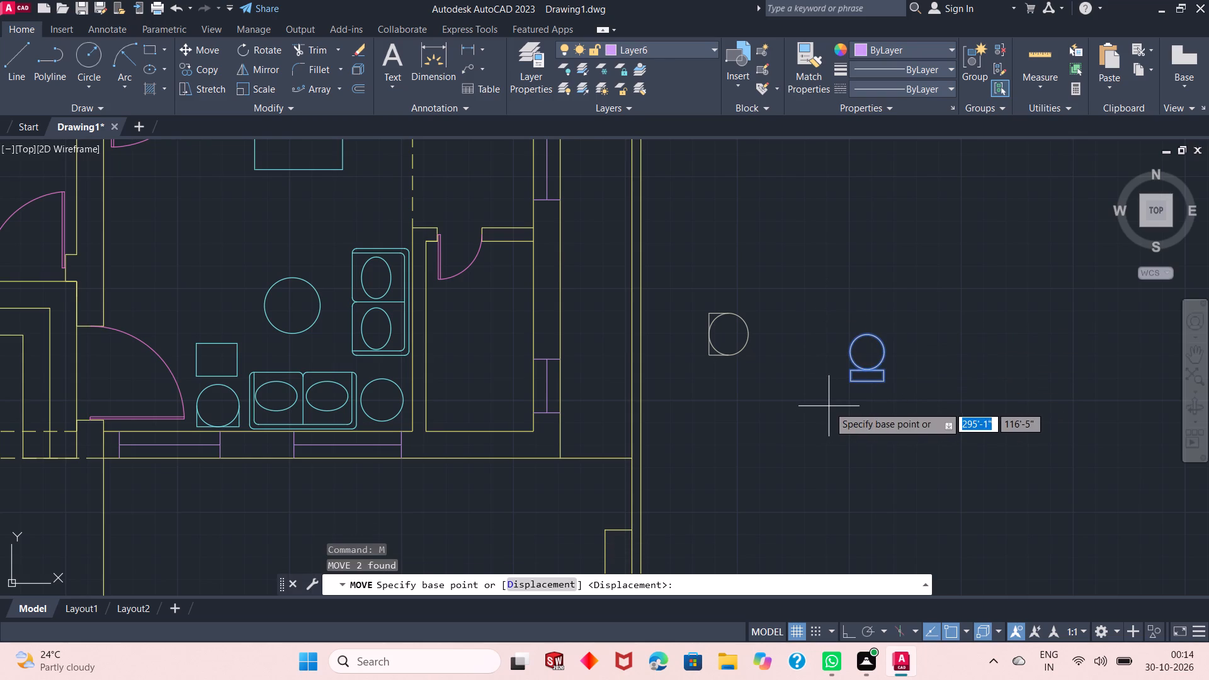
pyautogui.moveTo(855, 373); pyautogui.dragTo(655, 394)
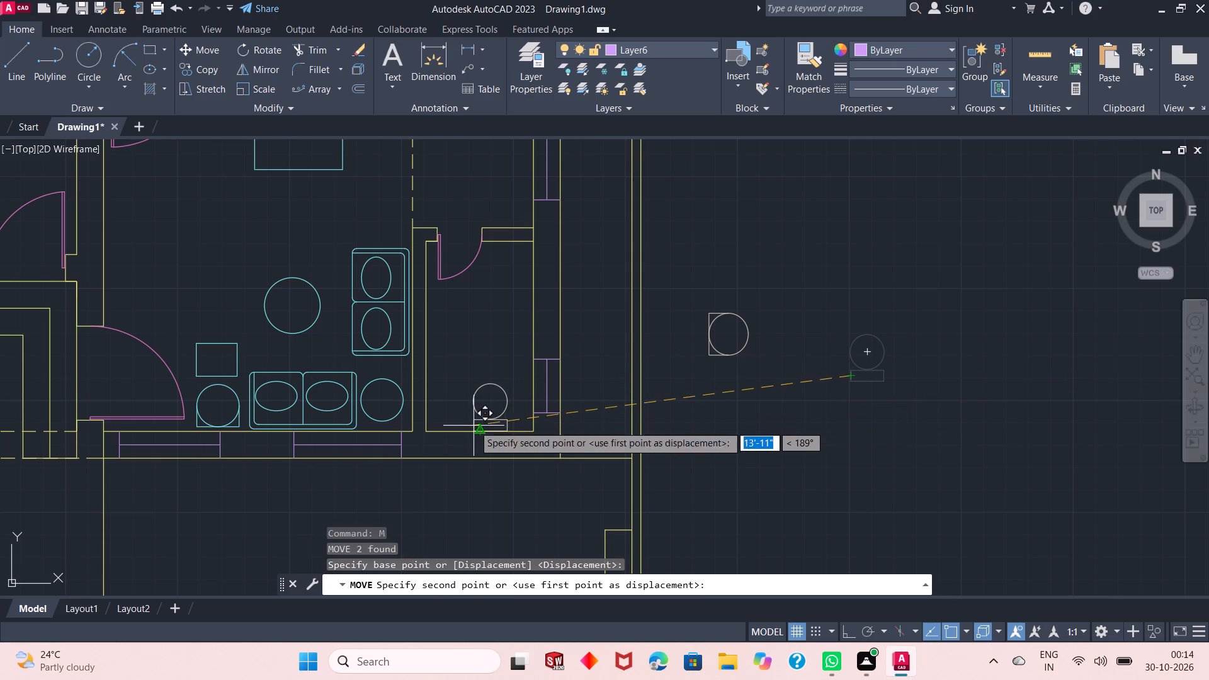
pyautogui.keyDown('ctrl'); pyautogui.scroll(2, 487, 414); pyautogui.keyUp('ctrl')
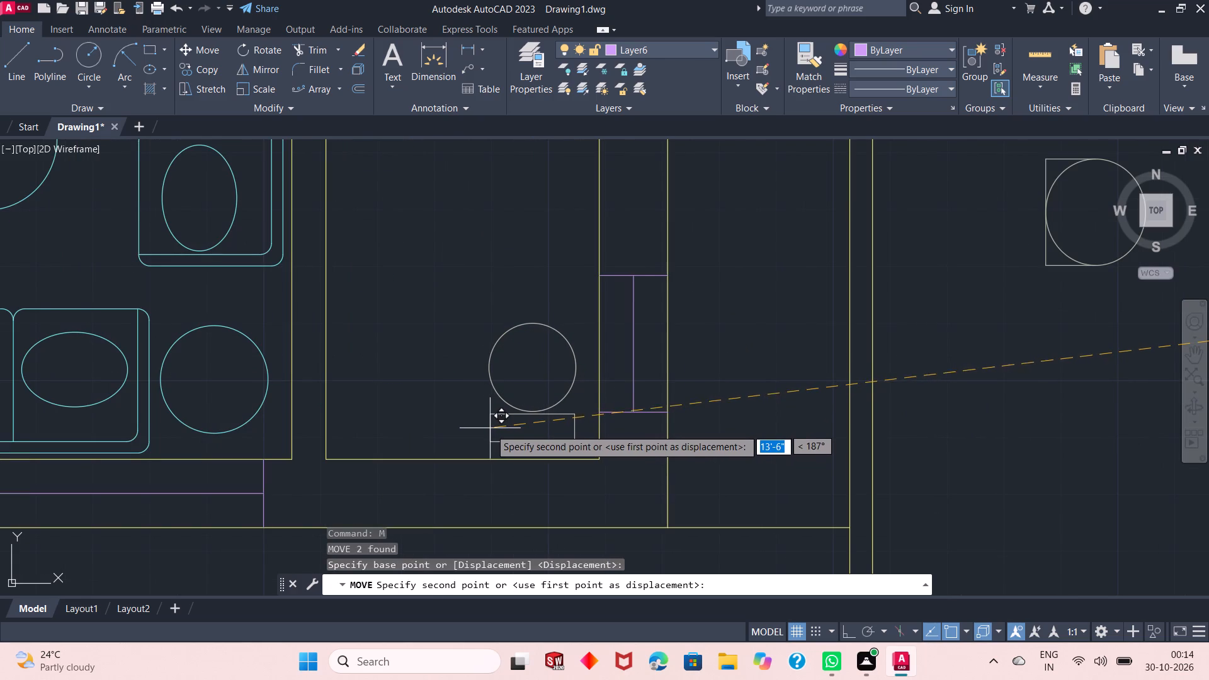
pyautogui.click(491, 432)
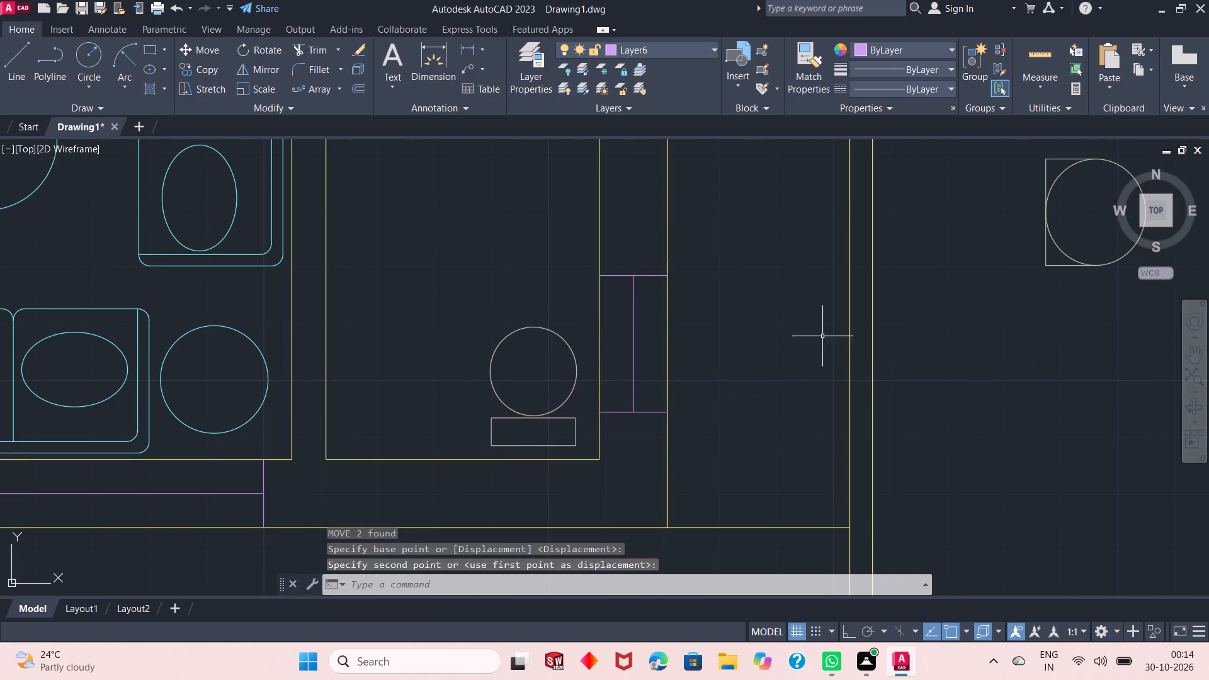
# Move the copied washbasin into the southeast bathroom, against its west wall just south of the door.
pyautogui.keyDown('ctrl'); pyautogui.scroll(-2, 865, 308); pyautogui.keyUp('ctrl')
pyautogui.click(986, 232)
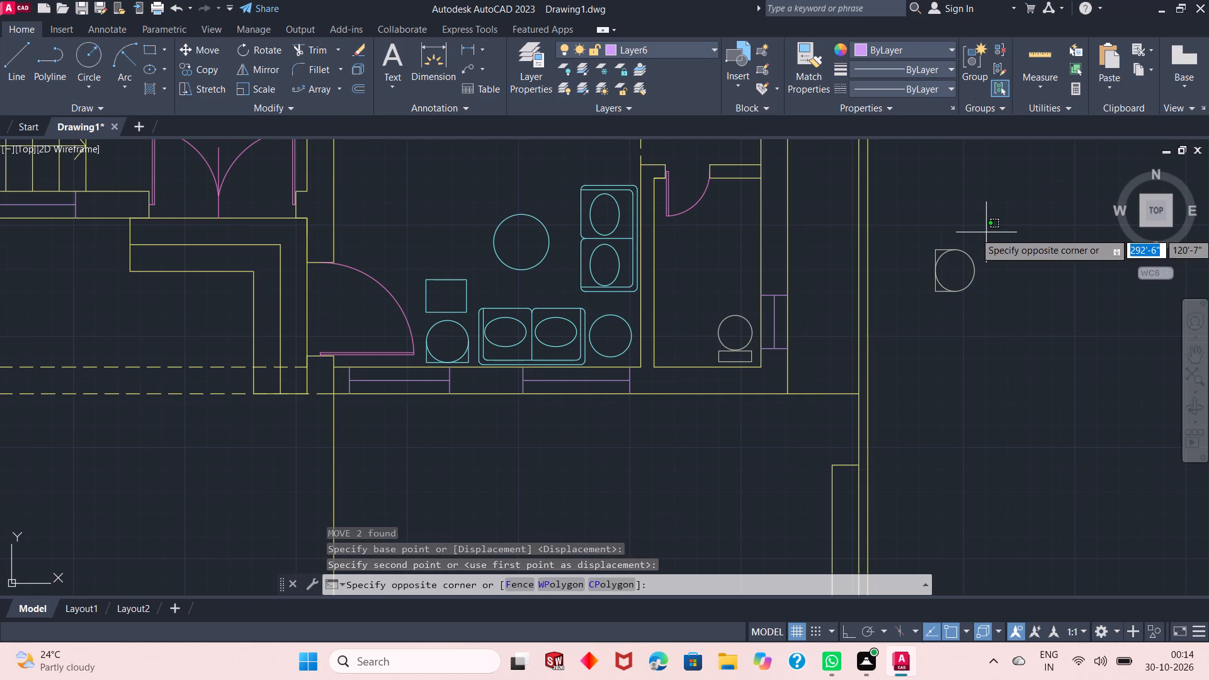
pyautogui.click(893, 363)
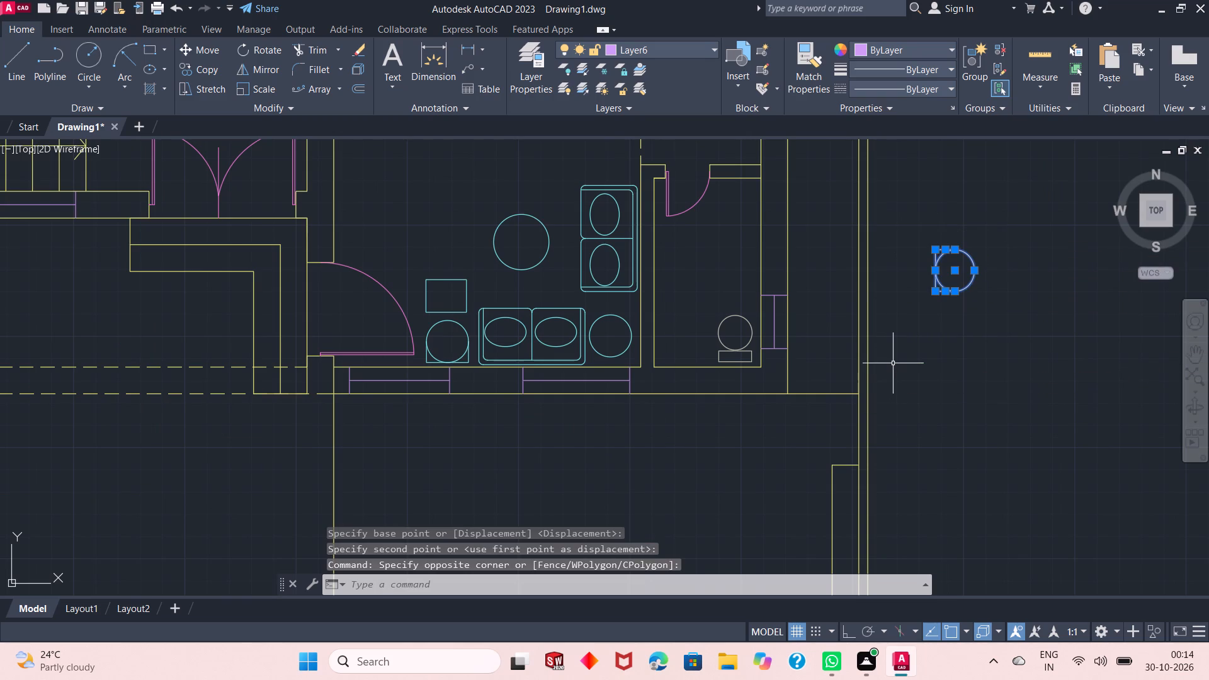
pyautogui.write('12')
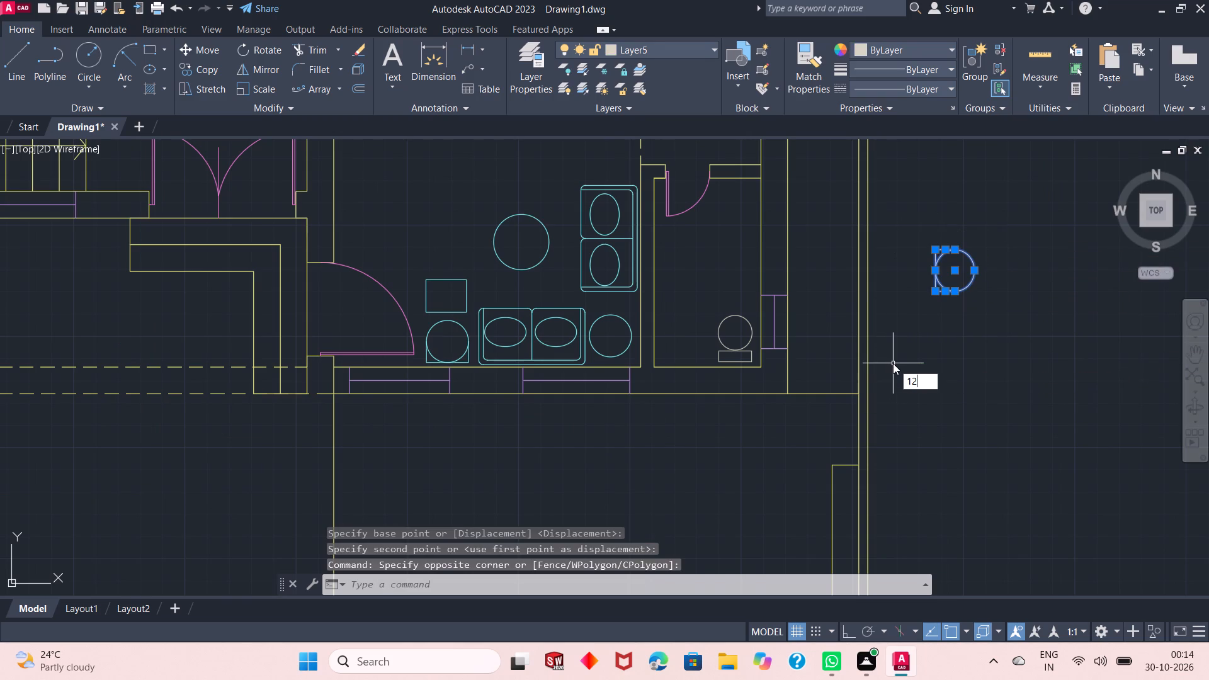
pyautogui.press('Return')
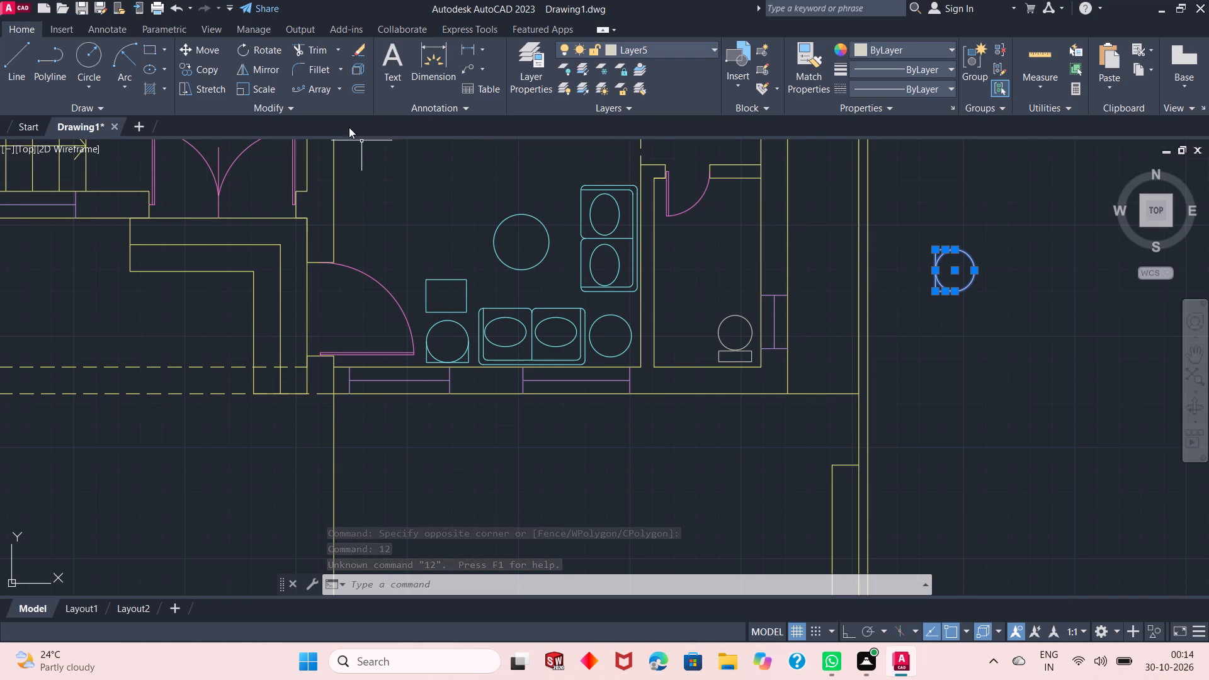
pyautogui.click(205, 52)
pyautogui.moveTo(940, 285); pyautogui.dragTo(461, 288)
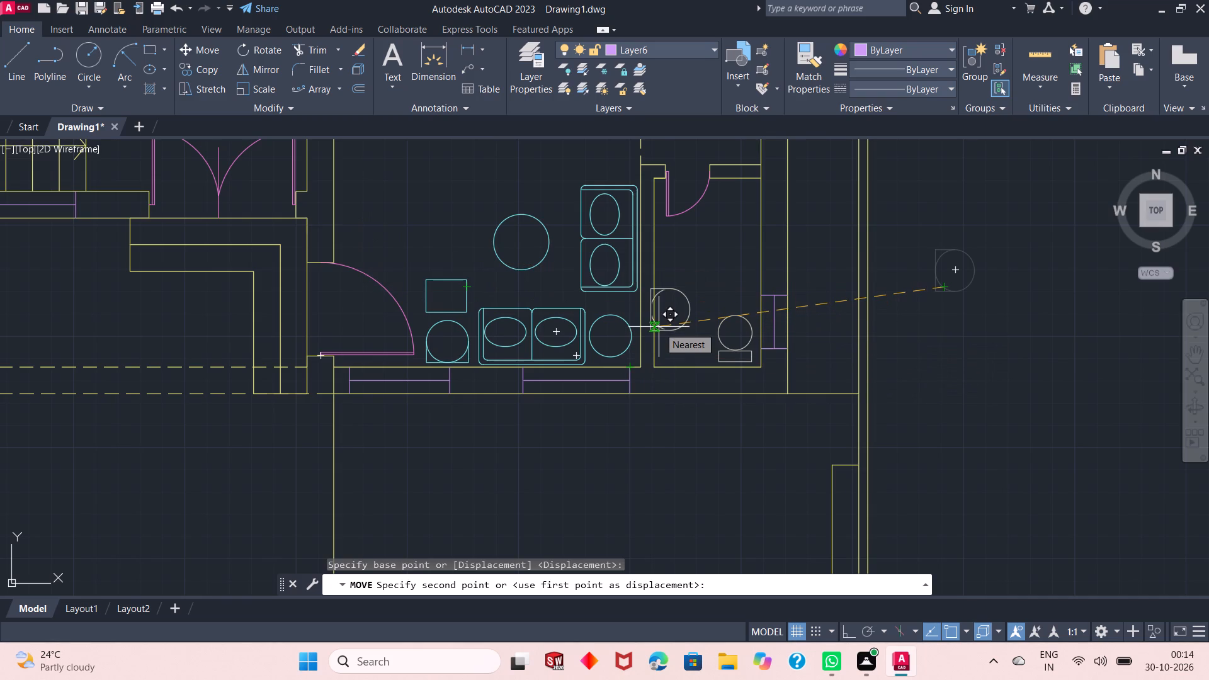
pyautogui.click(670, 264)
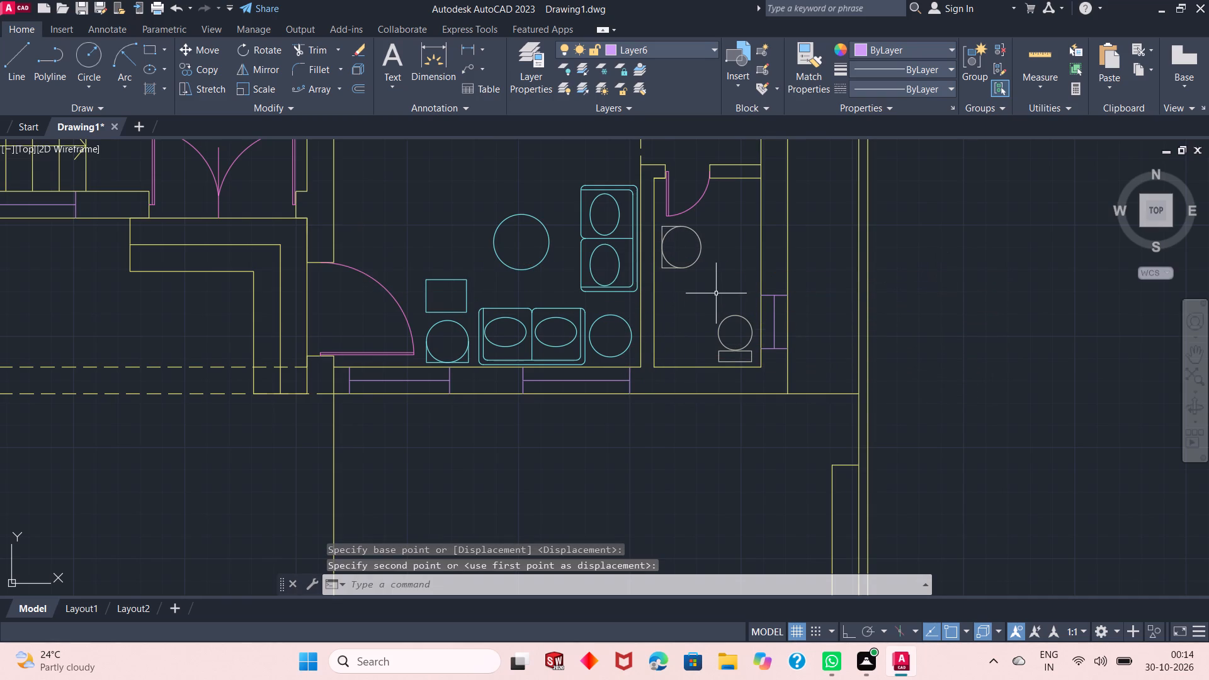
# Make layer 0 the current layer.
pyautogui.keyDown('ctrl'); pyautogui.scroll(-2, 773, 363); pyautogui.keyUp('ctrl')
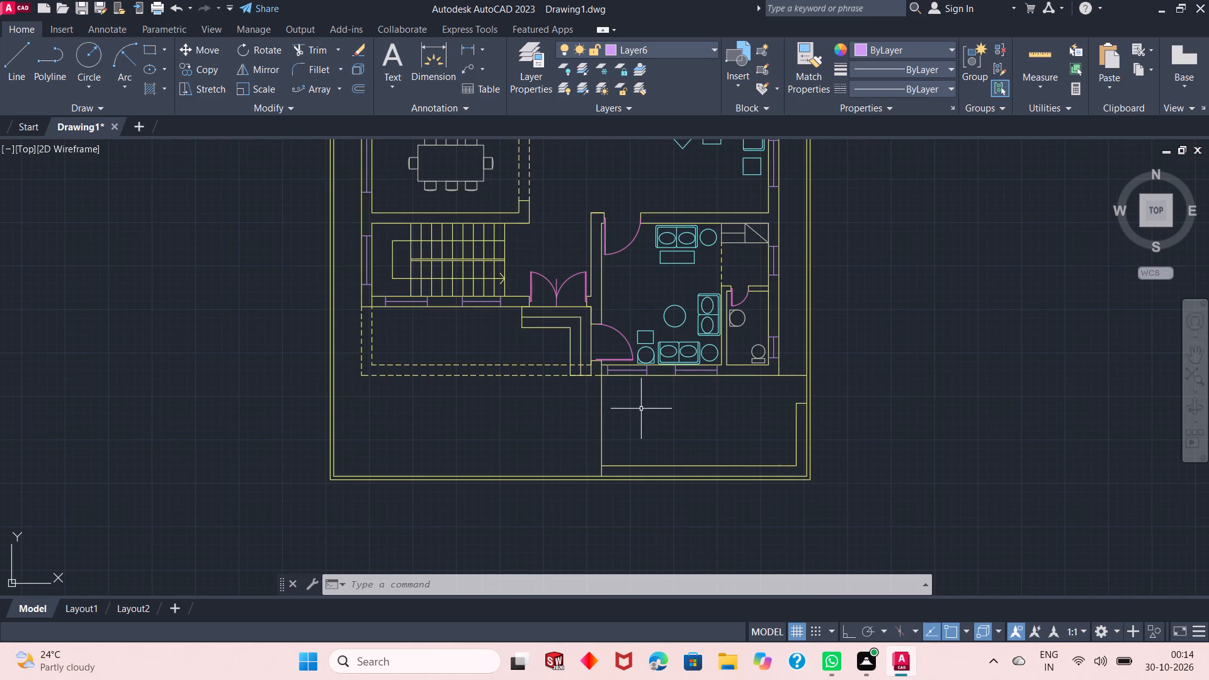
pyautogui.keyDown('ctrl'); pyautogui.scroll(-3, 603, 417); pyautogui.keyUp('ctrl')
pyautogui.keyDown('ctrl'); pyautogui.scroll(1, 580, 290); pyautogui.keyUp('ctrl')
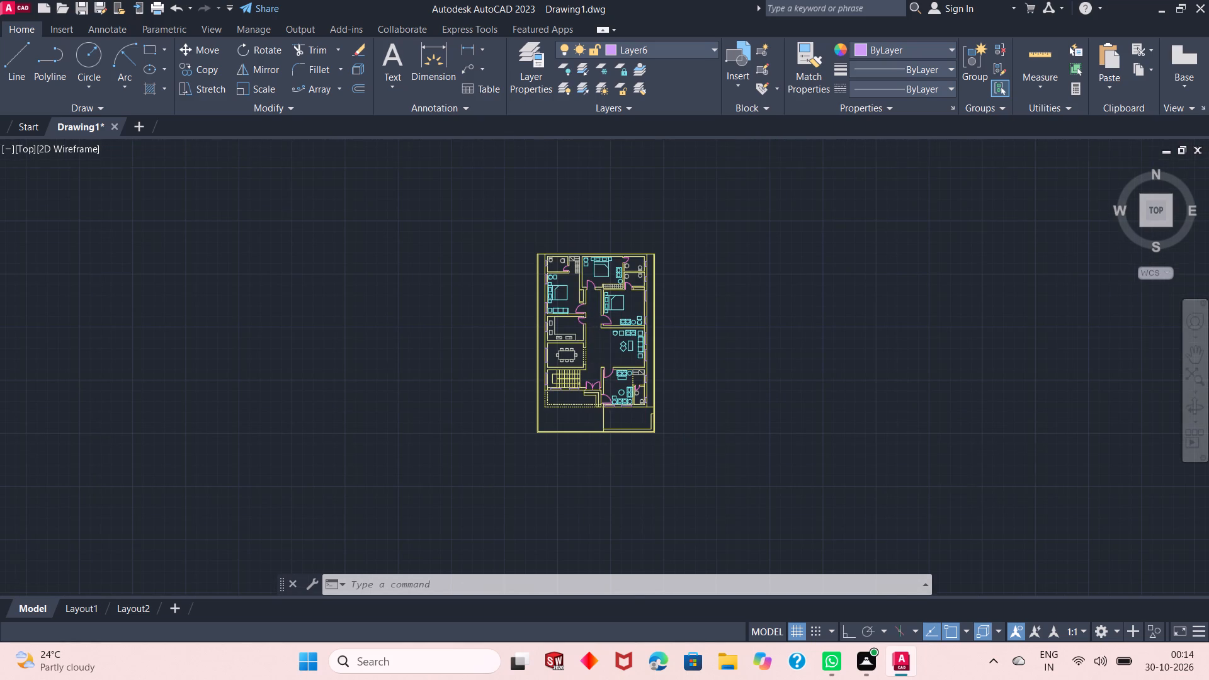
pyautogui.keyDown('ctrl'); pyautogui.scroll(2, 580, 290); pyautogui.keyUp('ctrl')
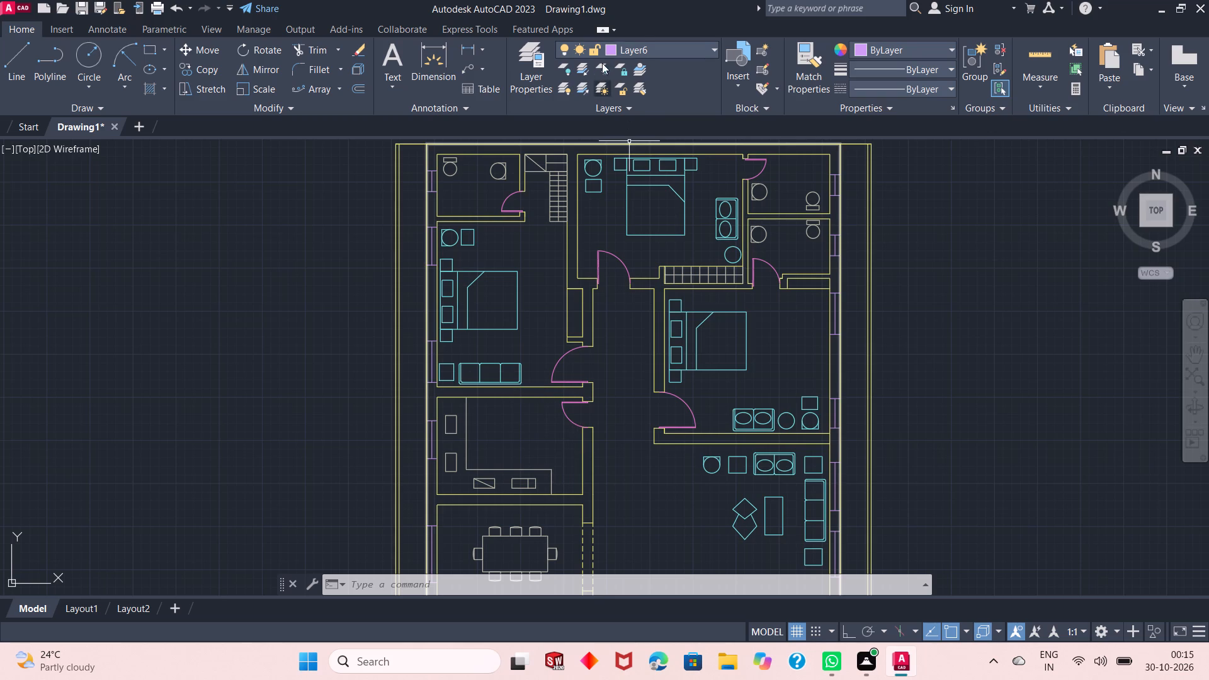
pyautogui.click(653, 47)
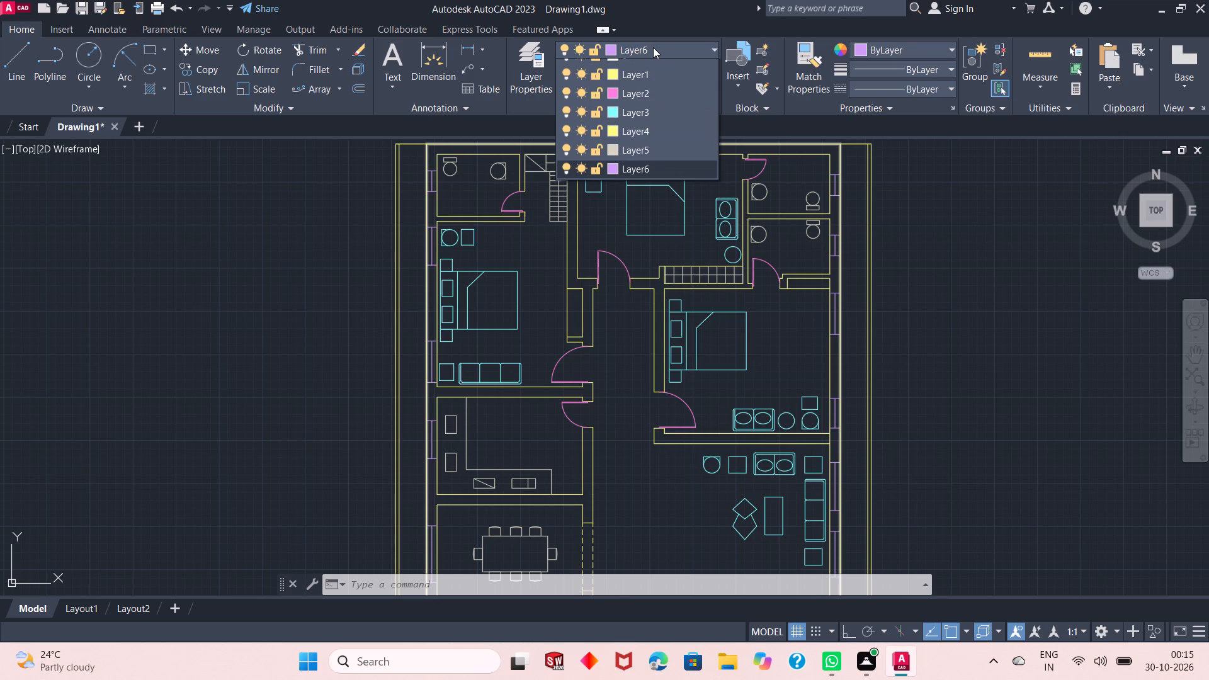
pyautogui.click(629, 75)
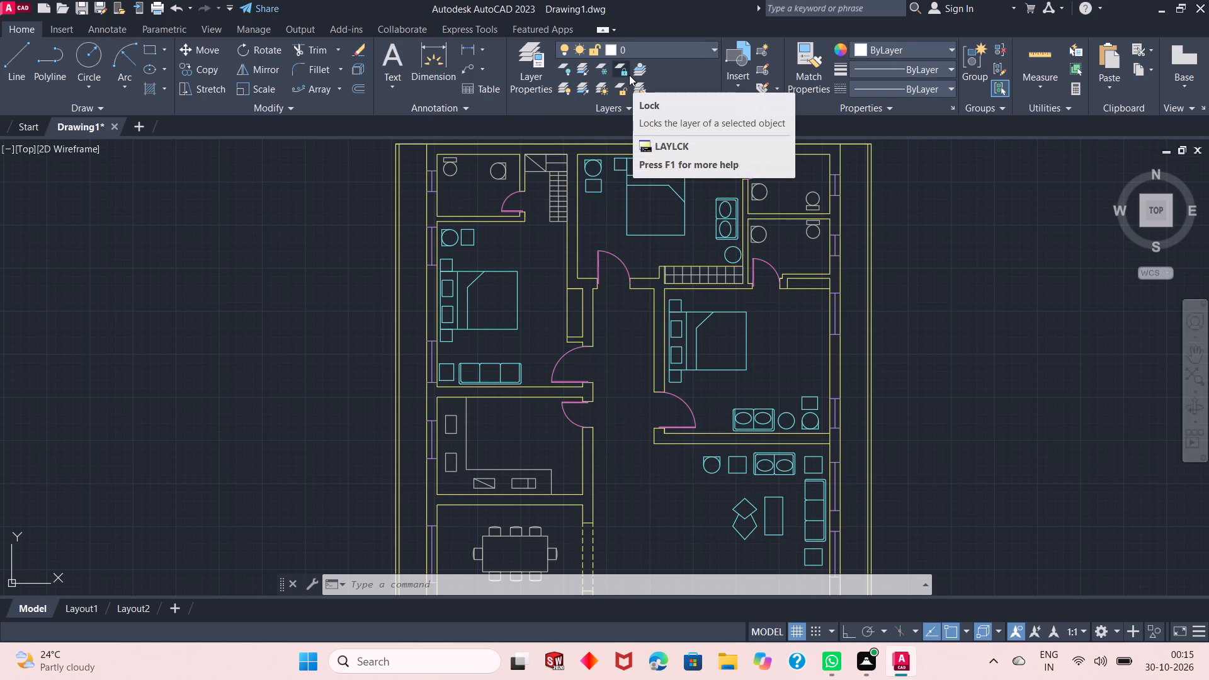
# Define an attribute tagged BATH with 7" text height and place it in the northwest bathroom, below the fixtures.
pyautogui.click(762, 112)
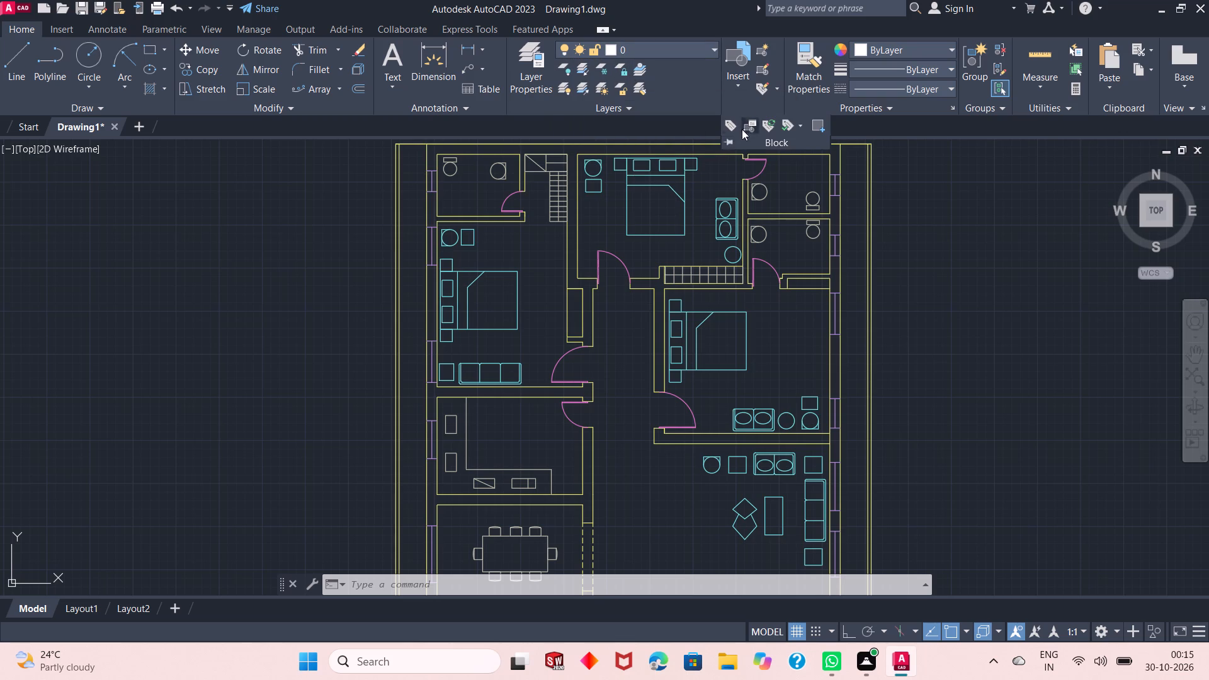
pyautogui.click(728, 130)
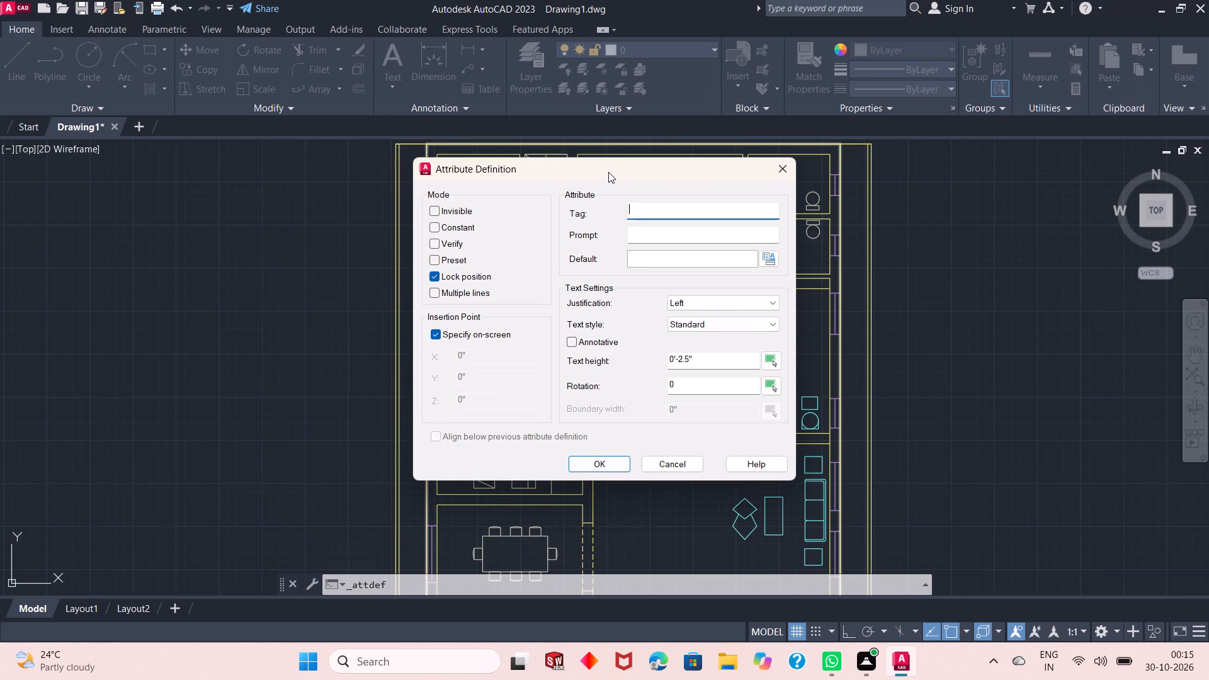
pyautogui.write('bath')
pyautogui.click(707, 358)
pyautogui.press('\\')
pyautogui.press('BackSpace')
pyautogui.press('BackSpace')
pyautogui.press('BackSpace')
pyautogui.press('BackSpace')
pyautogui.press('BackSpace')
pyautogui.press('BackSpace')
pyautogui.press('BackSpace')
pyautogui.press('BackSpace')
pyautogui.press('BackSpace')
pyautogui.press('BackSpace')
pyautogui.press('BackSpace')
pyautogui.press('BackSpace')
pyautogui.press('BackSpace')
pyautogui.press('BackSpace')
pyautogui.press('BackSpace')
pyautogui.press('BackSpace')
pyautogui.press('BackSpace')
pyautogui.press('BackSpace')
pyautogui.press('BackSpace')
pyautogui.press('BackSpace')
pyautogui.press('BackSpace')
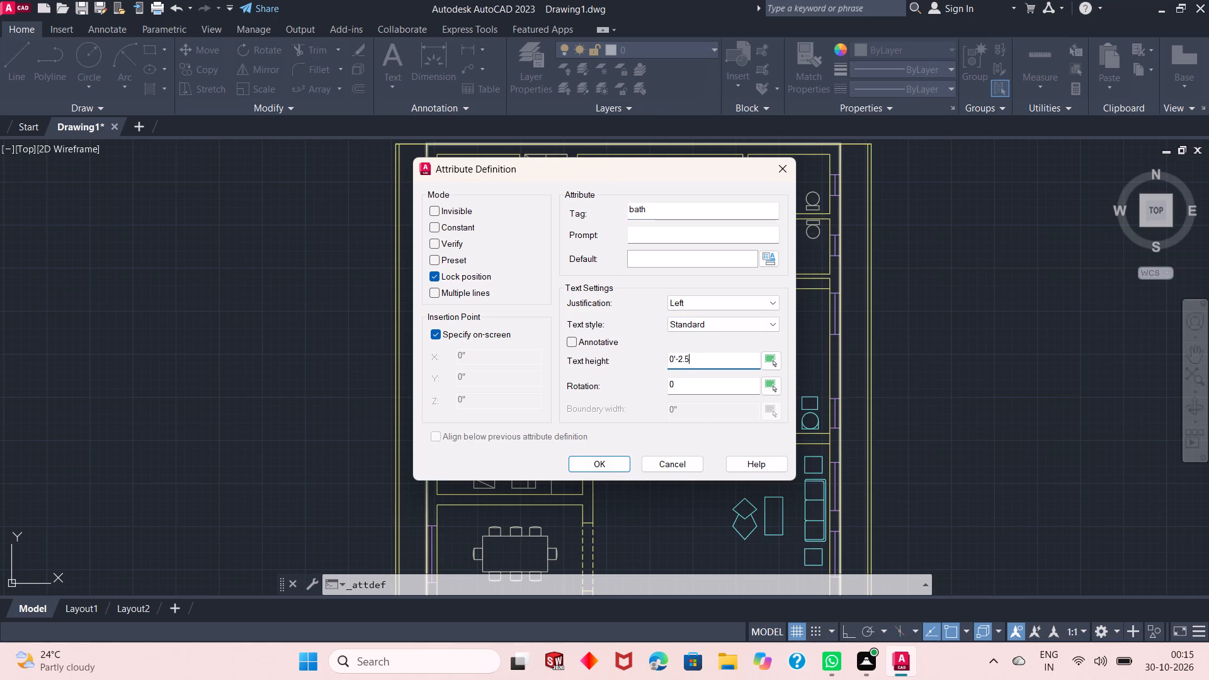
pyautogui.press('7')
pyautogui.press('Return')
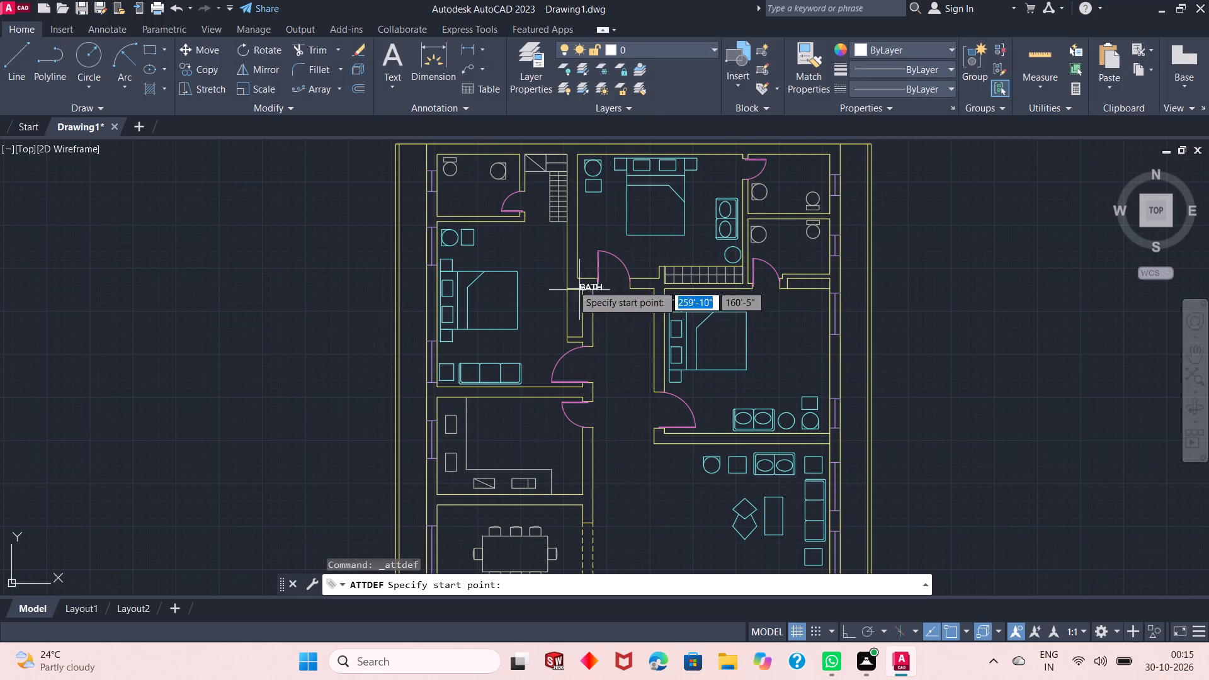
pyautogui.click(458, 191)
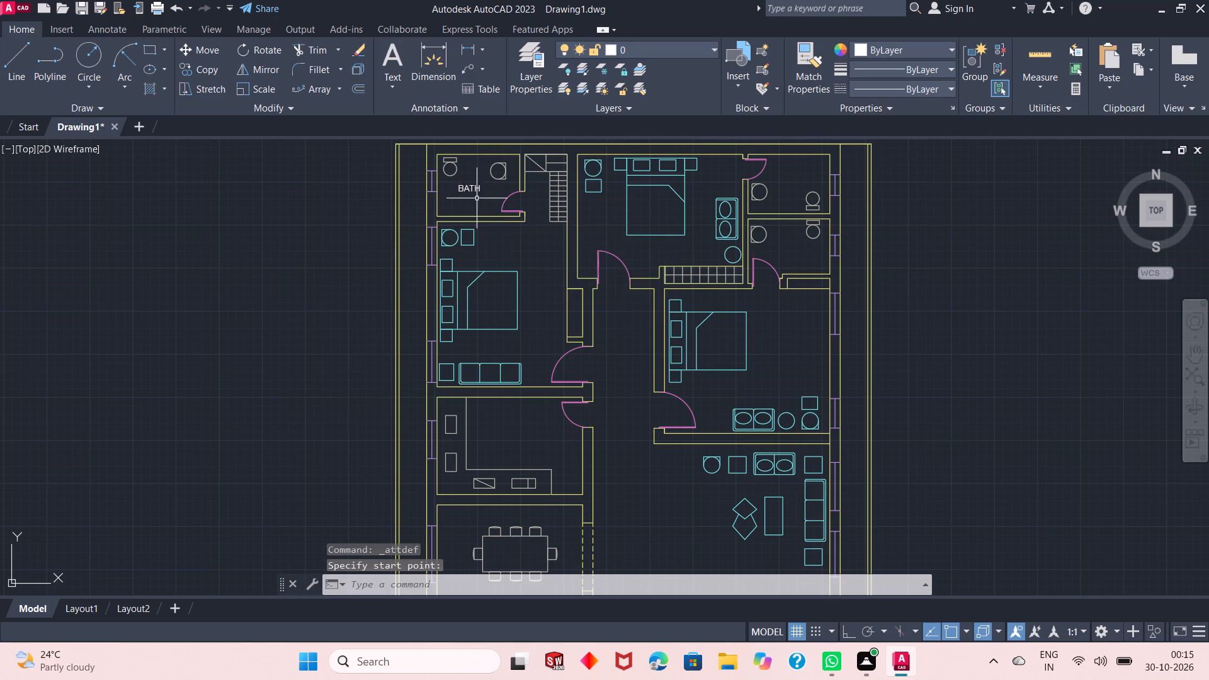
# Add an attribute tagged 8'X4' centred directly beneath the BATH label.
pyautogui.keyDown('ctrl'); pyautogui.scroll(2, 477, 198); pyautogui.keyUp('ctrl')
pyautogui.press('space')
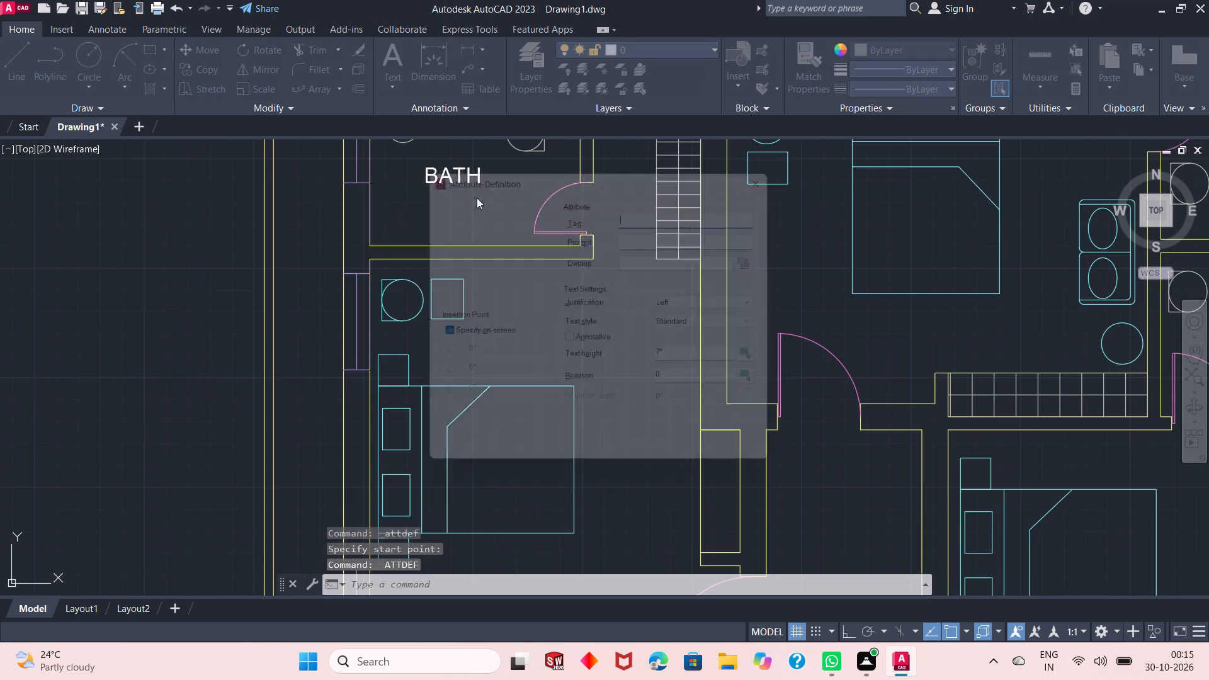
pyautogui.write("8'")
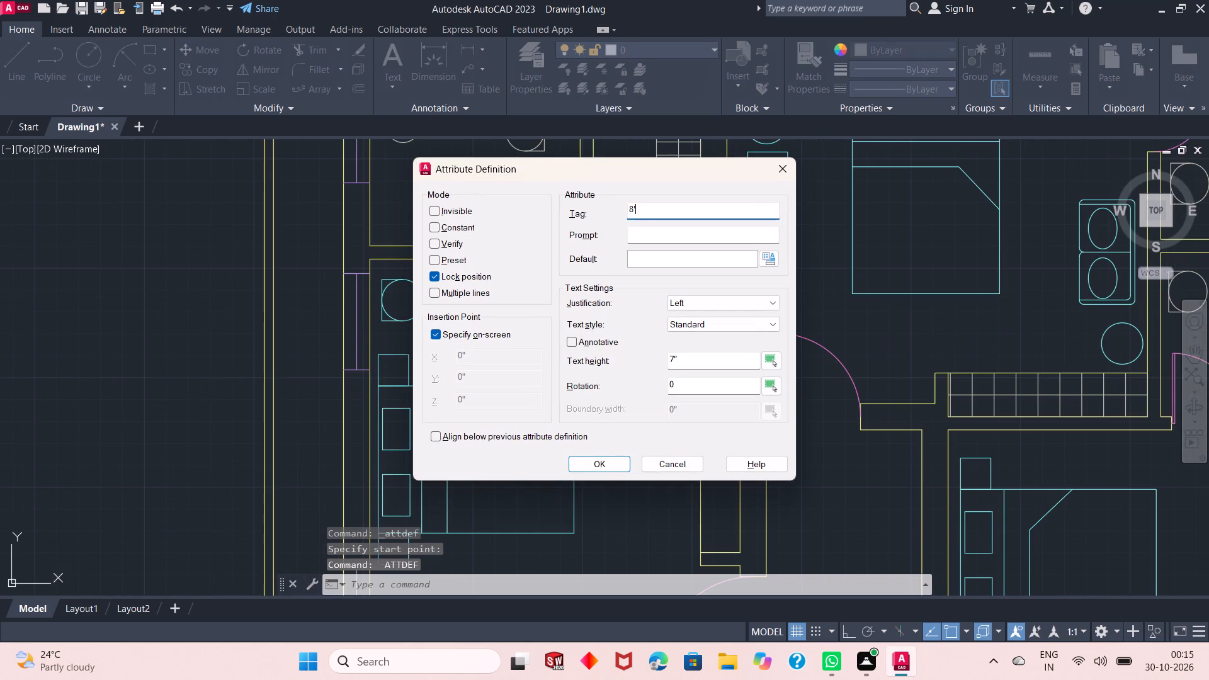
pyautogui.write("X4'")
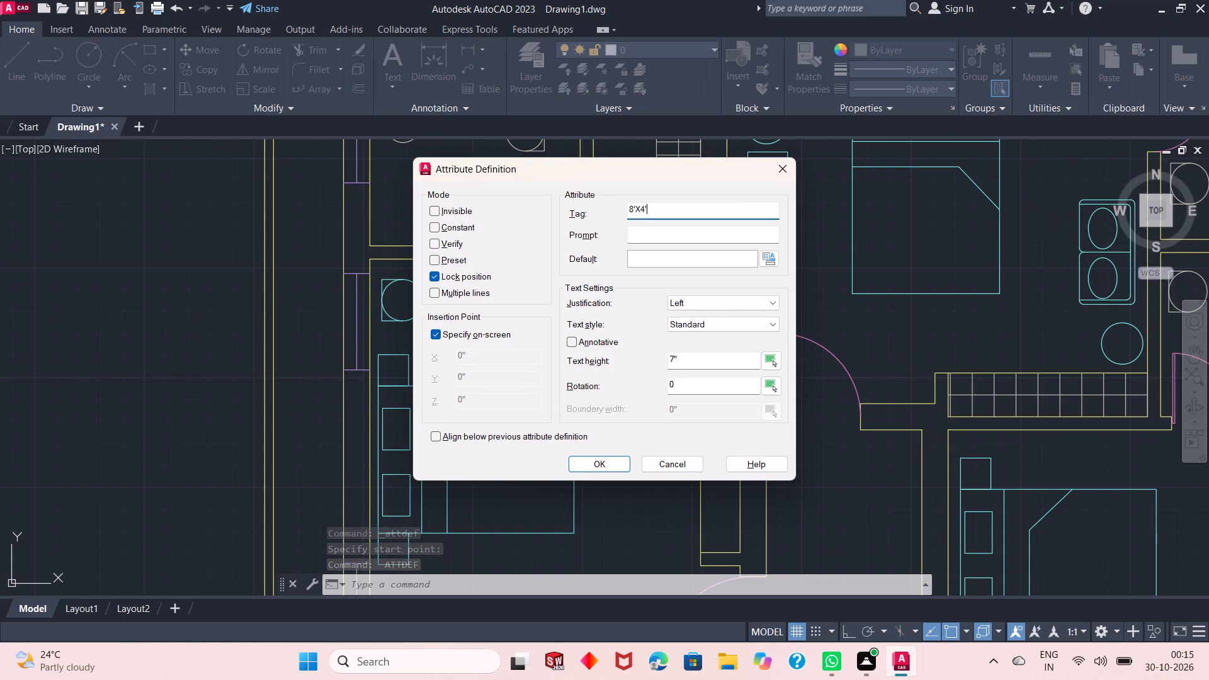
pyautogui.press('Return')
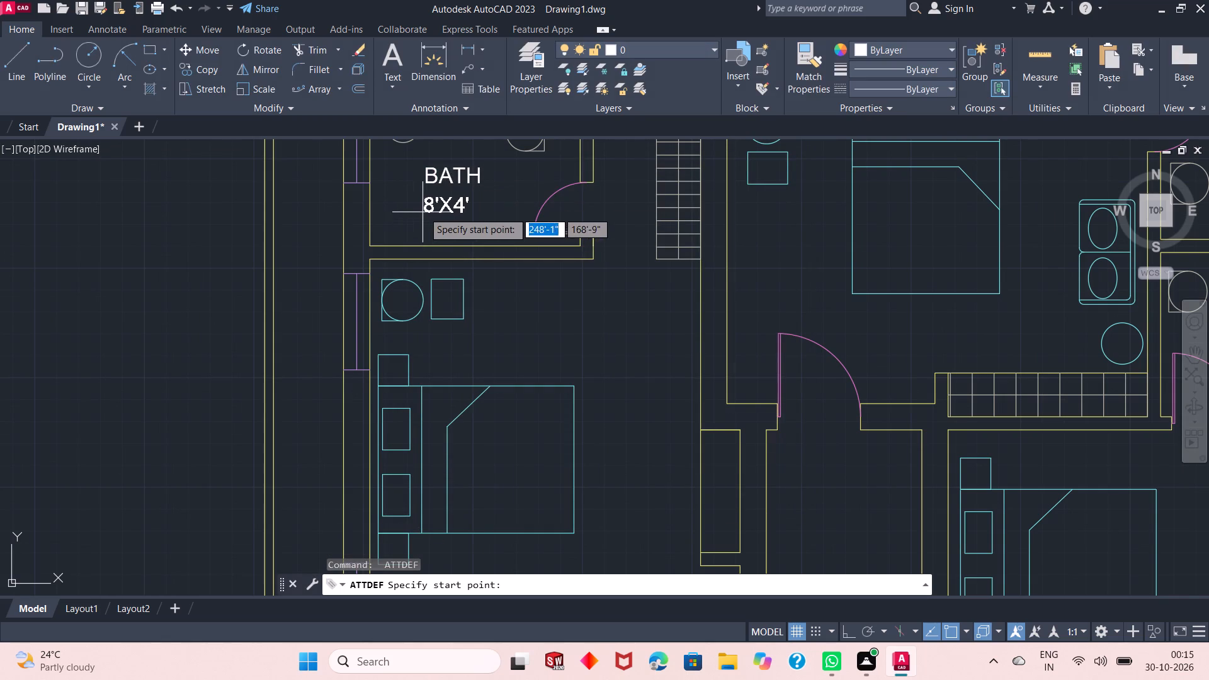
pyautogui.click(433, 208)
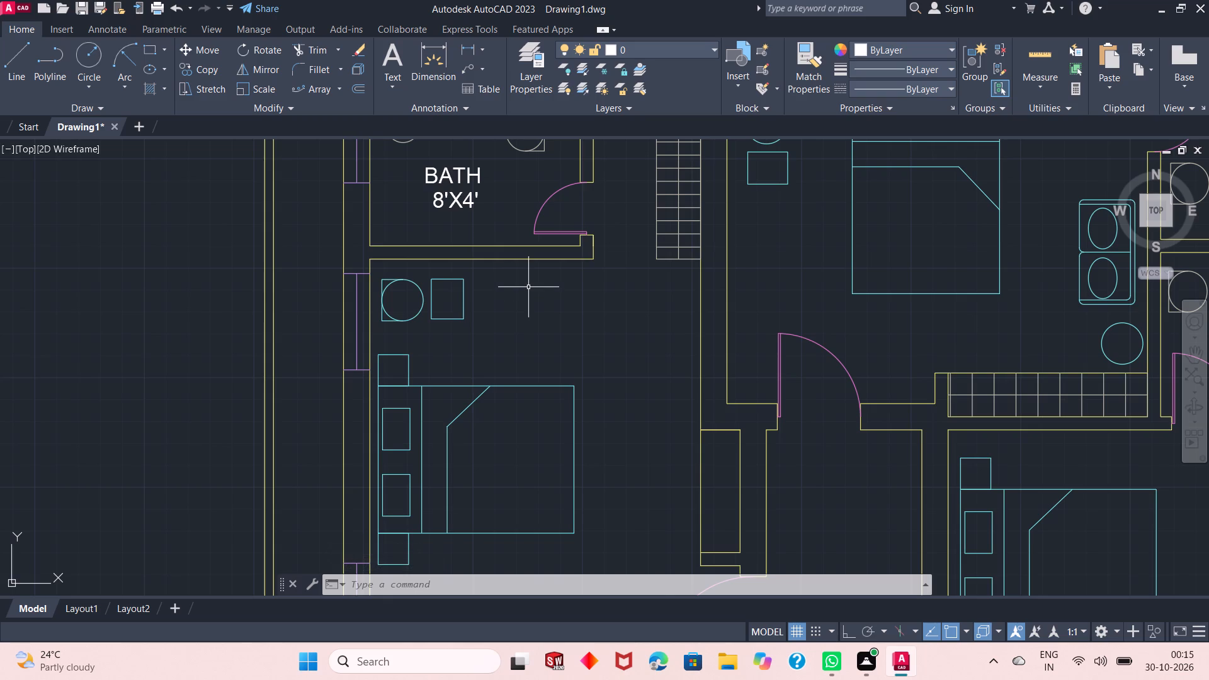
# Add an attribute tagged BEDROOM in the west bedroom, between the bed and the three-seat sofa.
pyautogui.press('Return')
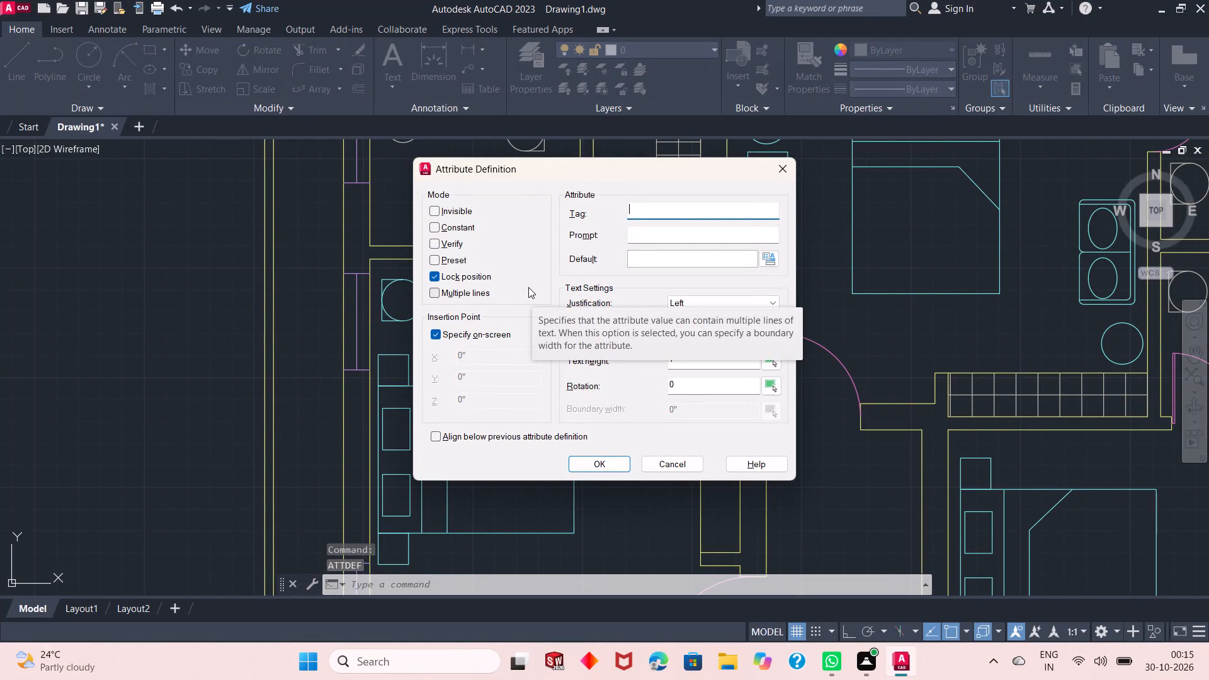
pyautogui.write('BEDROOM')
pyautogui.press('Return')
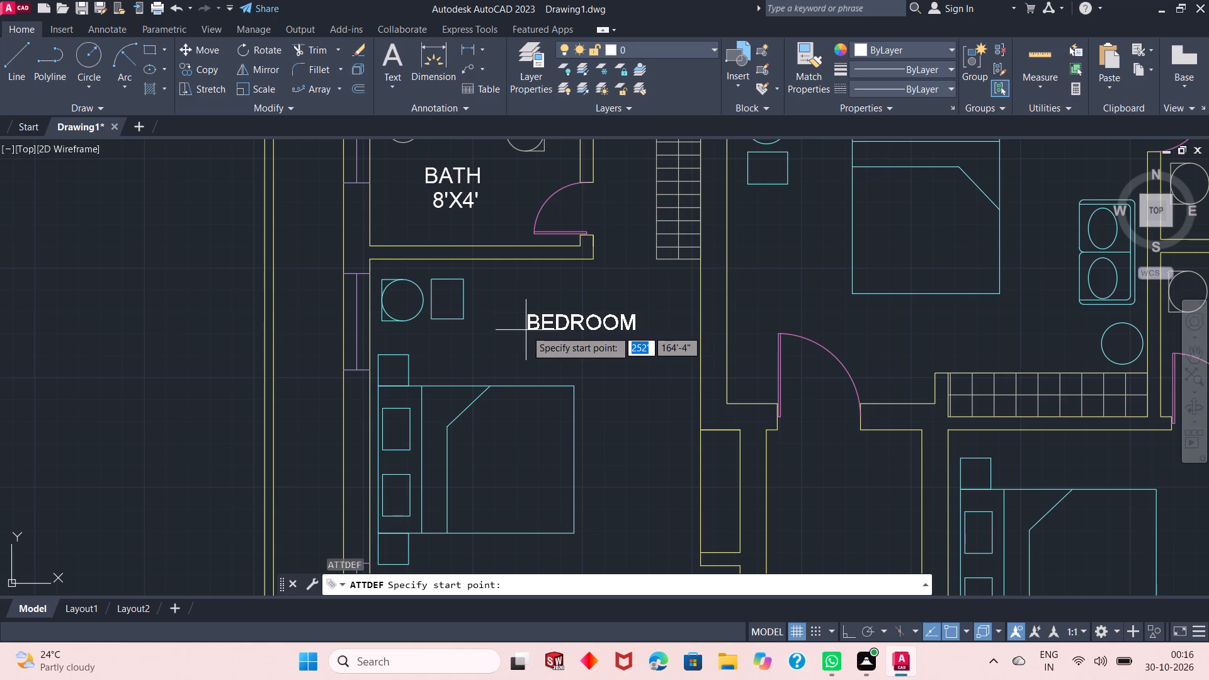
pyautogui.keyDown('ctrl'); pyautogui.scroll(-1, 556, 285); pyautogui.keyUp('ctrl')
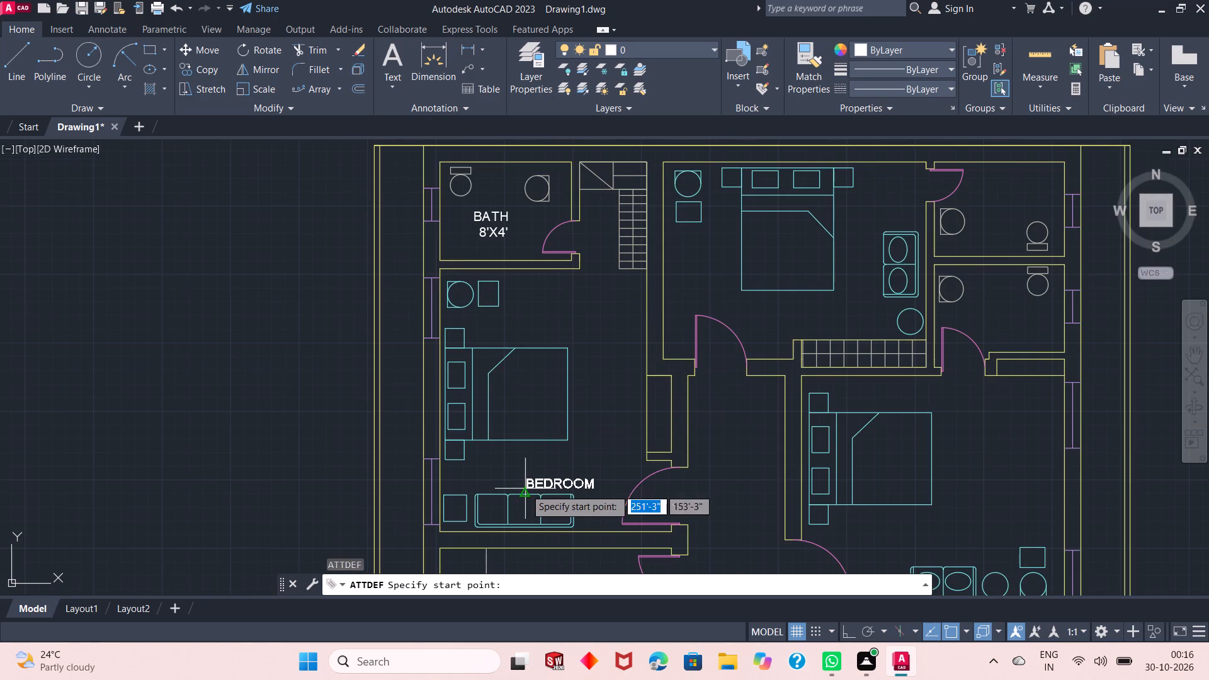
pyautogui.click(538, 463)
# Add an attribute tagged 12'7"X16' directly beneath the west bedroom's BEDROOM label.
pyautogui.press('space')
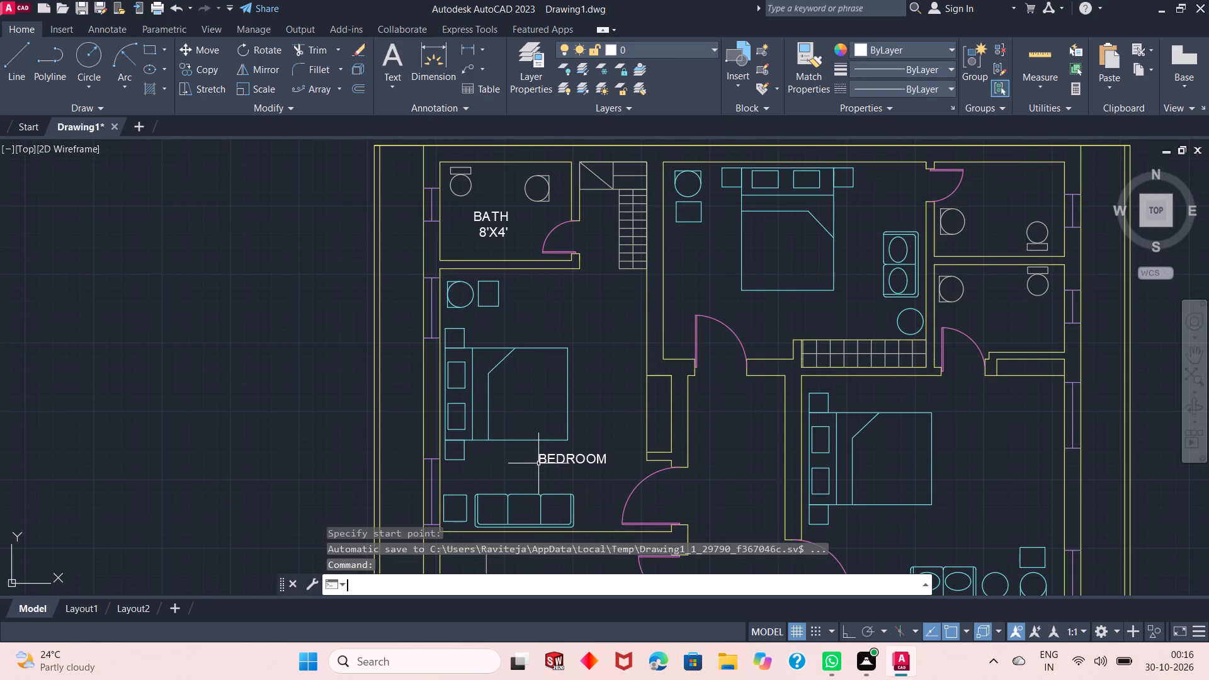
pyautogui.write('12')
pyautogui.write('\'7"X')
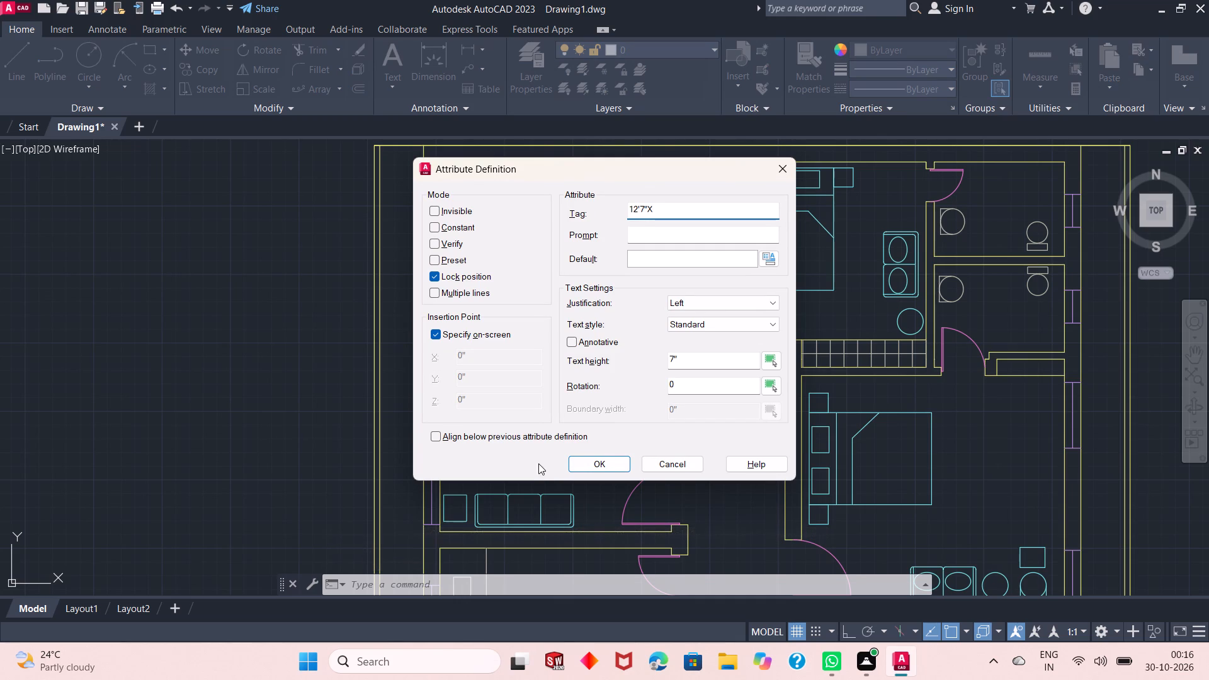
pyautogui.write("16'")
pyautogui.press('Return')
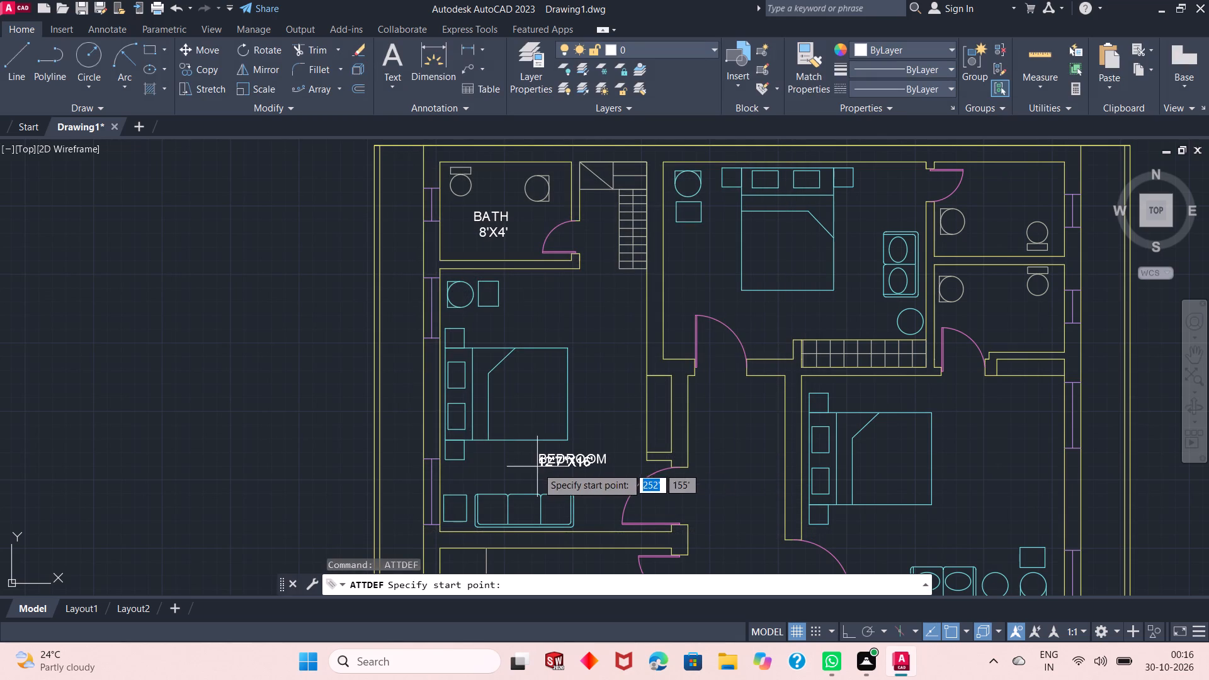
pyautogui.keyDown('ctrl'); pyautogui.scroll(2, 541, 479); pyautogui.keyUp('ctrl')
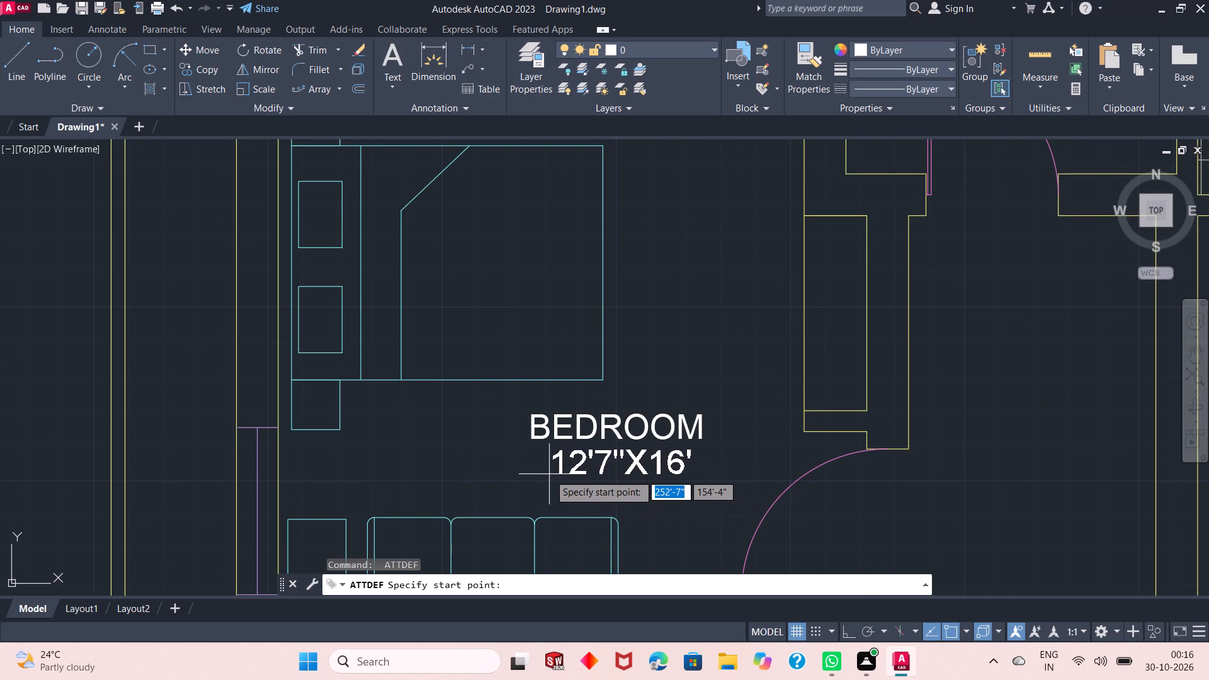
pyautogui.click(549, 474)
# Add an attribute tagged KITCHEN in the open floor area of the kitchen, inside the counter line.
pyautogui.press('space')
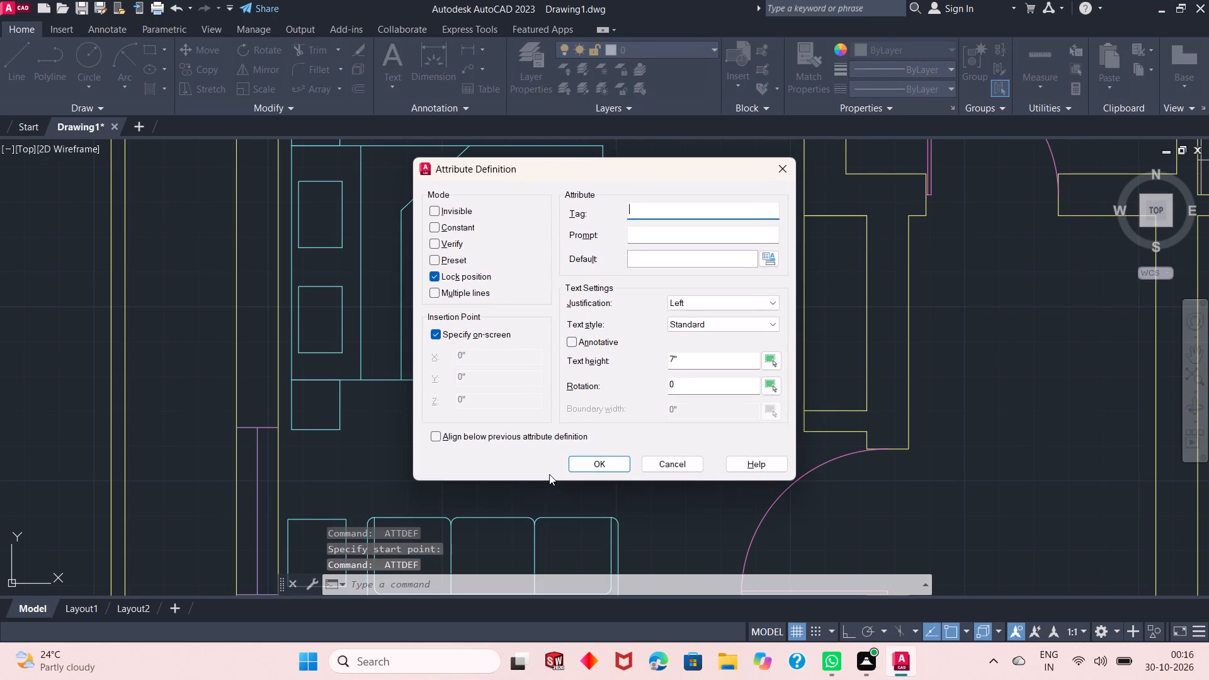
pyautogui.write('KITCHEN')
pyautogui.press('space')
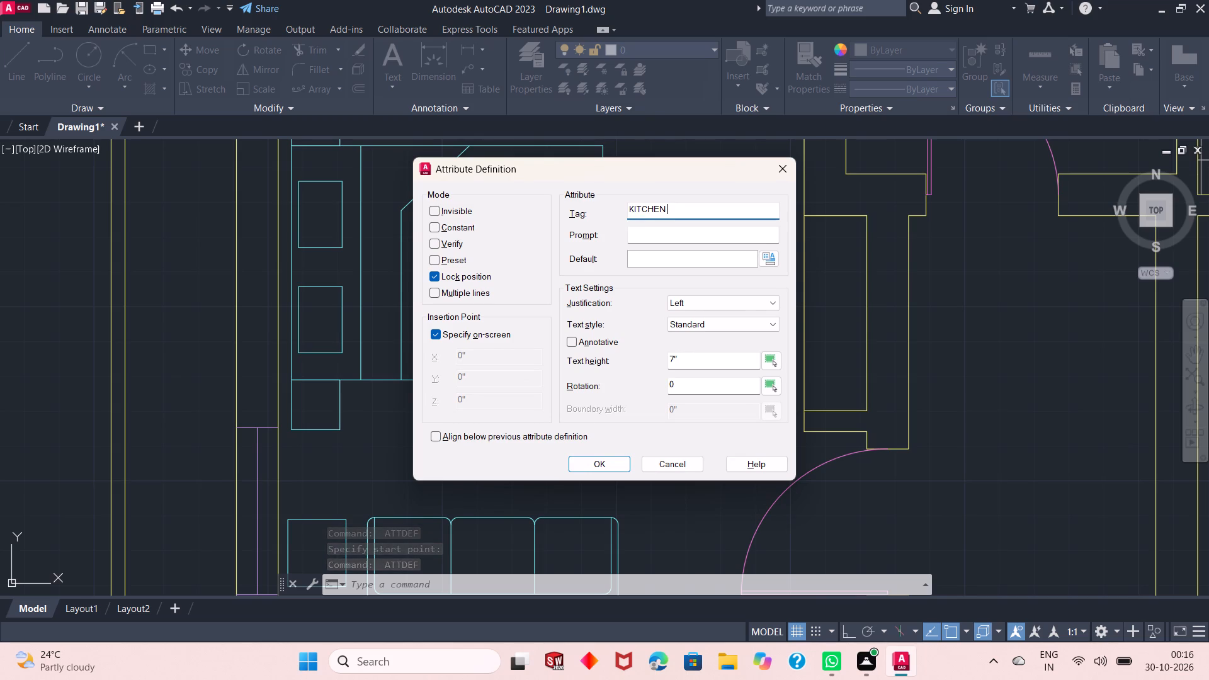
pyautogui.press('BackSpace')
pyautogui.press('Return')
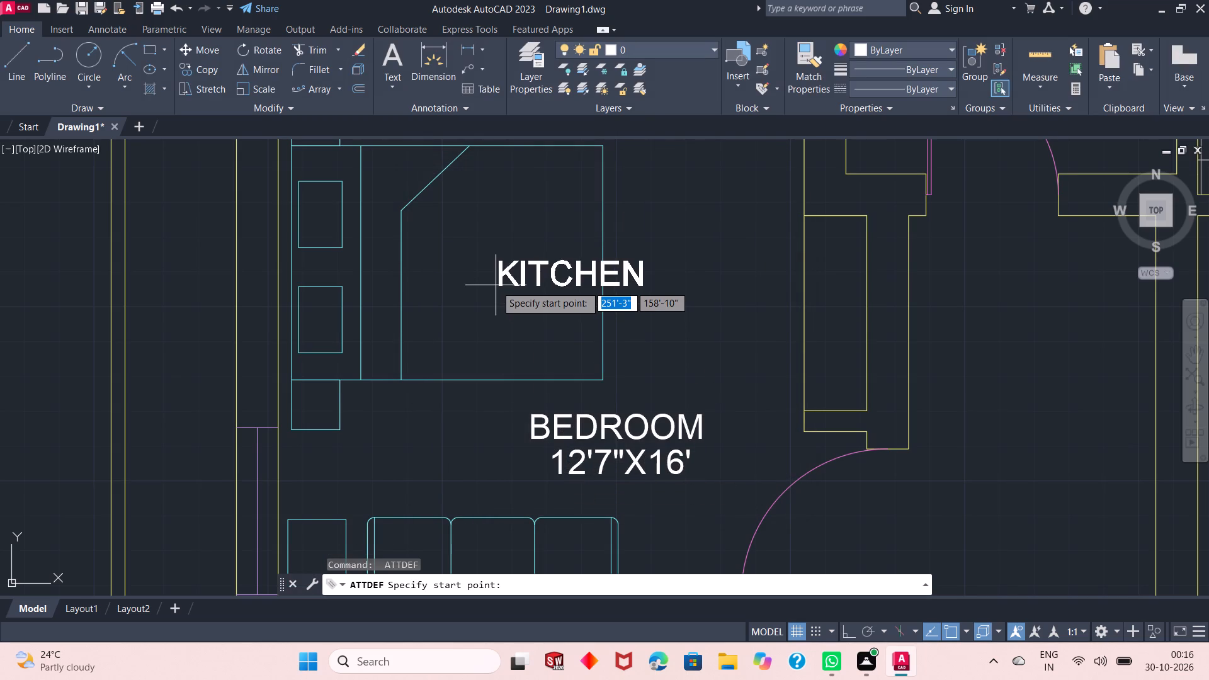
pyautogui.keyDown('ctrl'); pyautogui.scroll(-2, 496, 285); pyautogui.keyUp('ctrl')
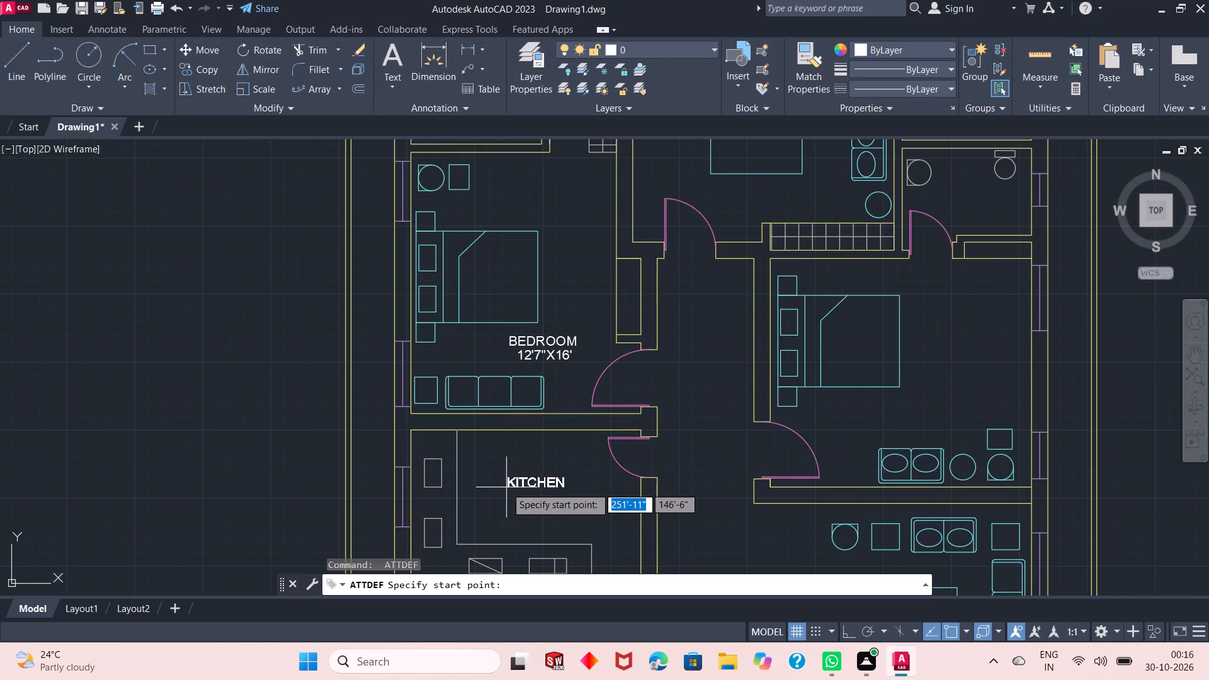
pyautogui.click(503, 484)
# Add an attribute tagged 14'X8' centred directly beneath the KITCHEN label.
pyautogui.press('space')
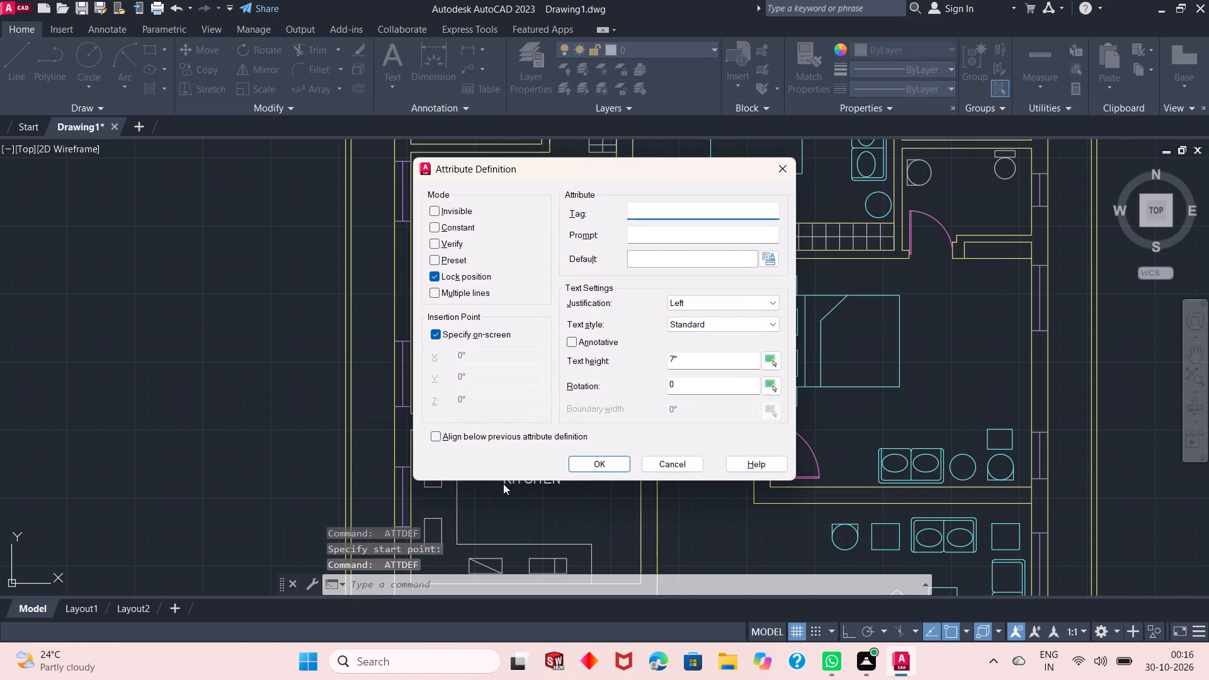
pyautogui.write("14'X8'")
pyautogui.press('Return')
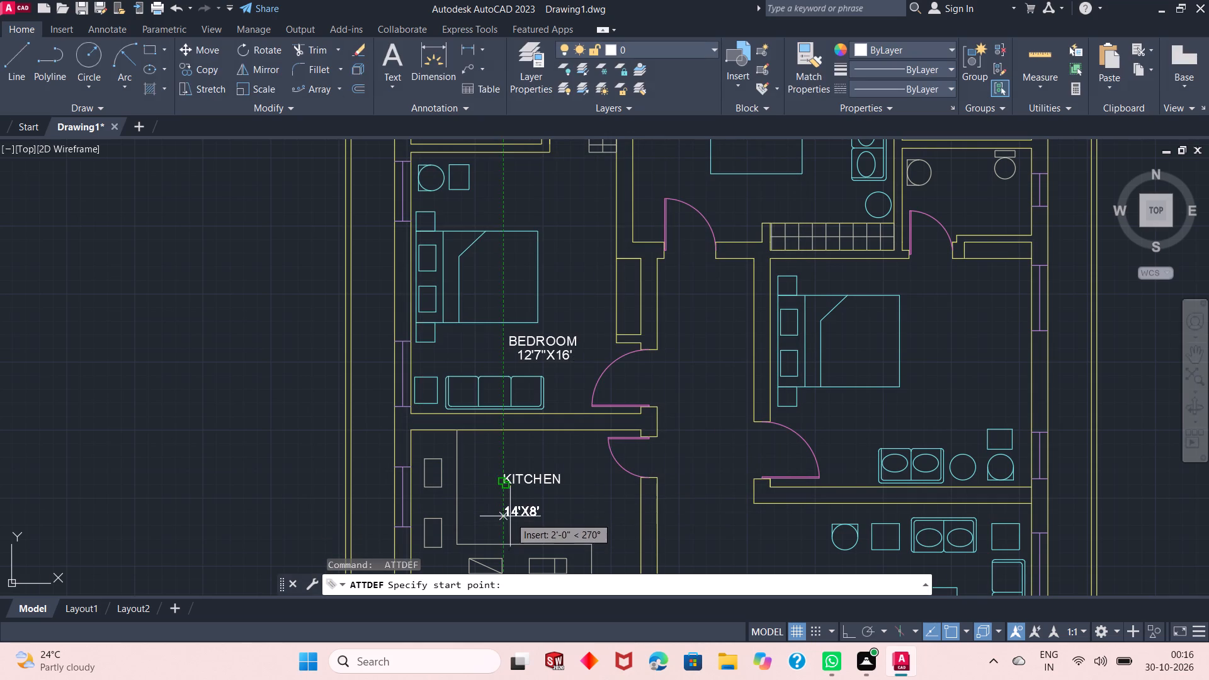
pyautogui.keyDown('ctrl'); pyautogui.scroll(3, 516, 514); pyautogui.keyUp('ctrl')
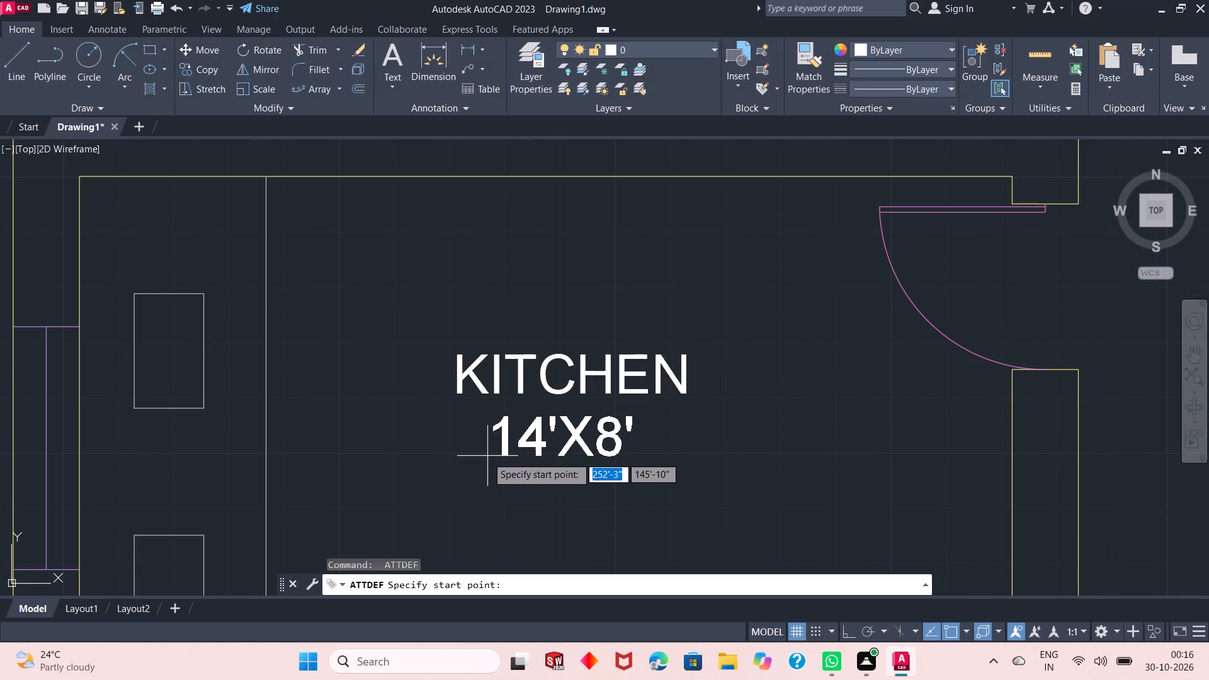
pyautogui.click(485, 457)
# Add an attribute tagged DININGROOM on the upper half of the dining table.
pyautogui.keyDown('ctrl'); pyautogui.scroll(-1, 470, 388); pyautogui.keyUp('ctrl')
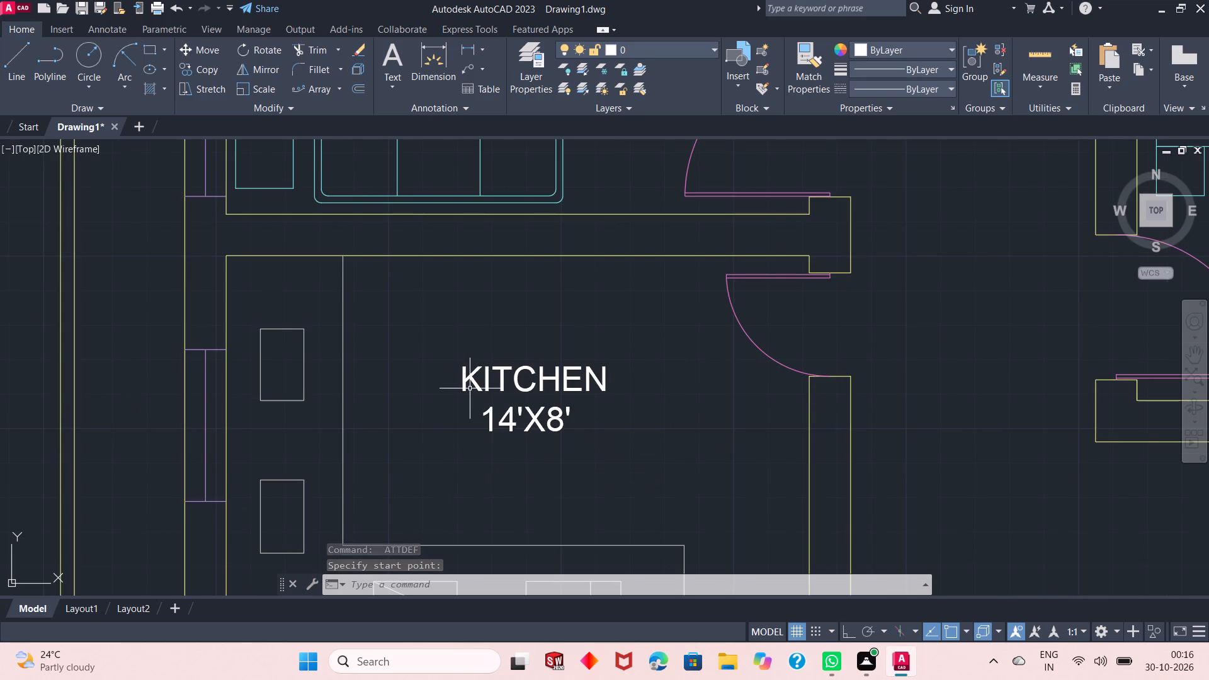
pyautogui.press('space')
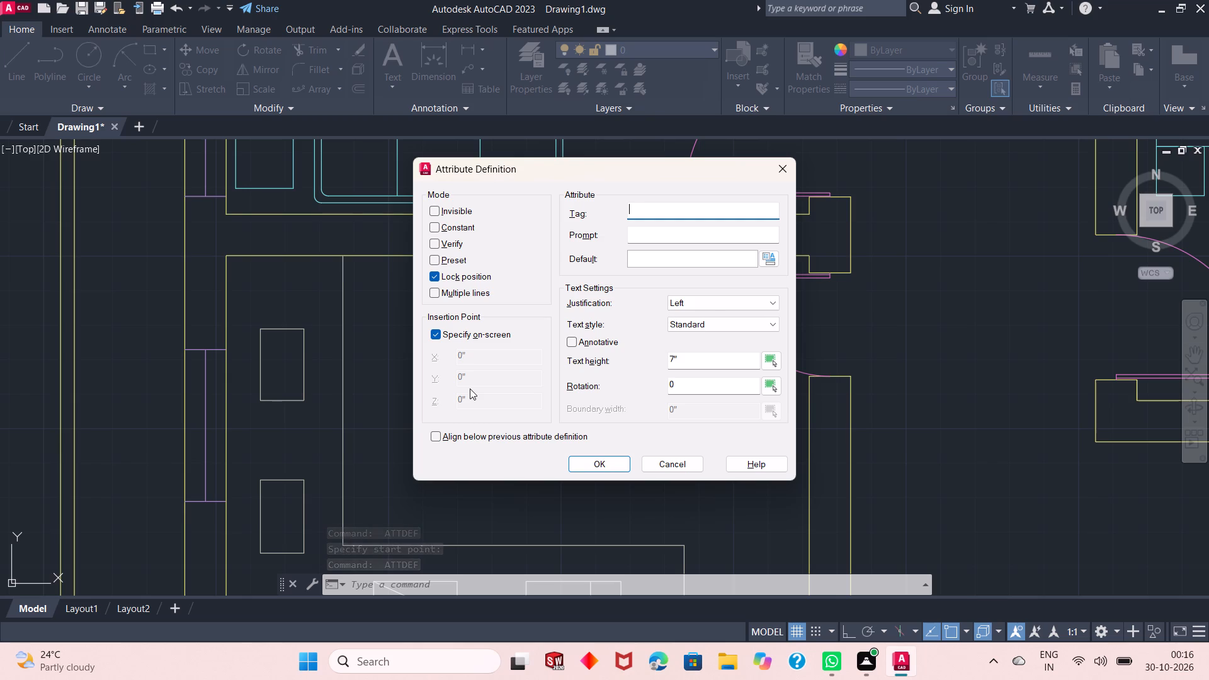
pyautogui.write('DINING')
pyautogui.write('ROOM')
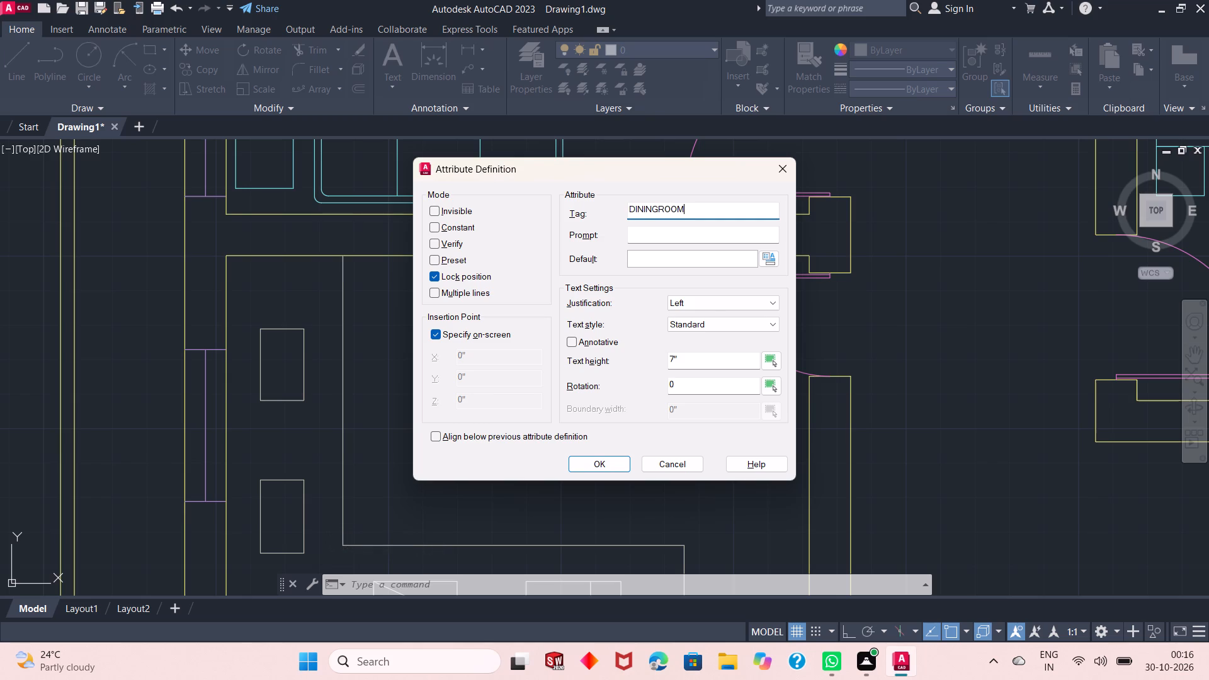
pyautogui.press('Return')
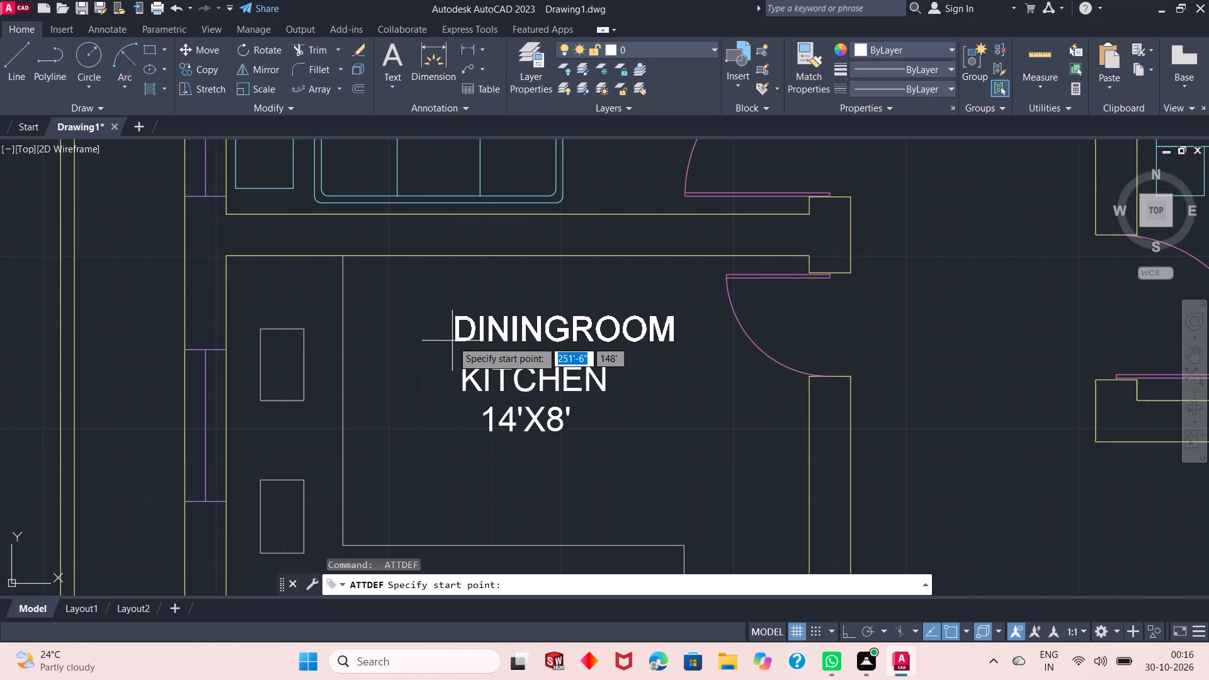
pyautogui.keyDown('ctrl'); pyautogui.scroll(-3, 465, 289); pyautogui.keyUp('ctrl')
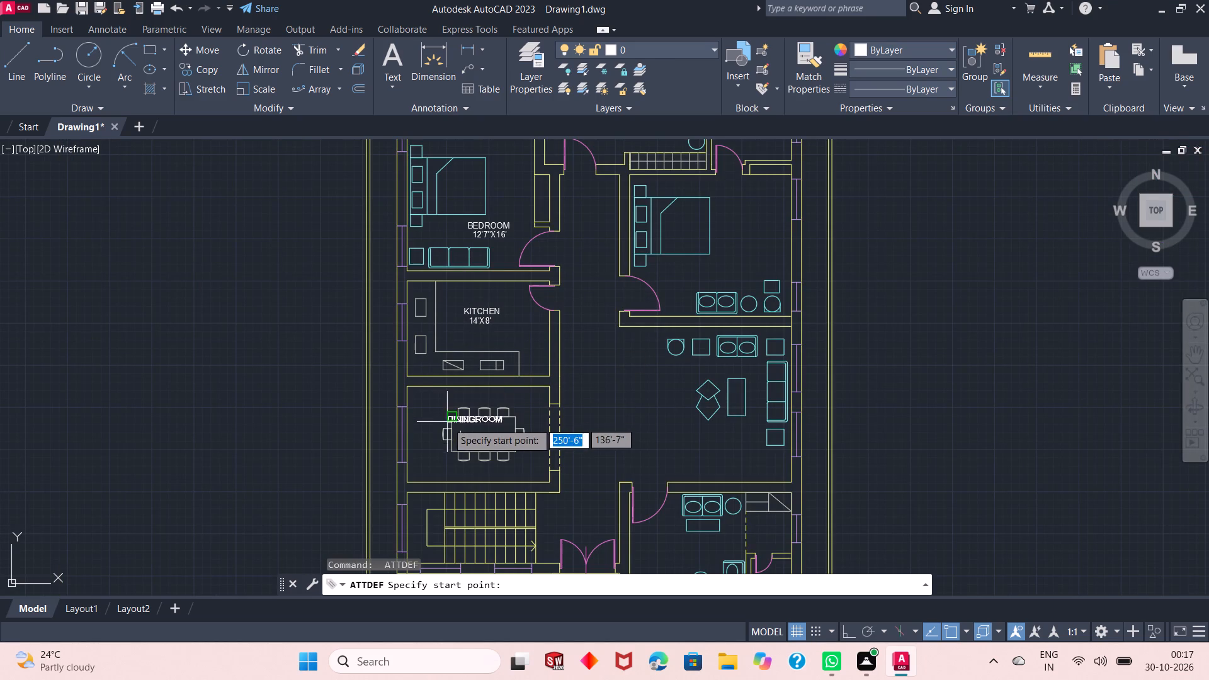
pyautogui.keyDown('ctrl'); pyautogui.scroll(4, 451, 440); pyautogui.keyUp('ctrl')
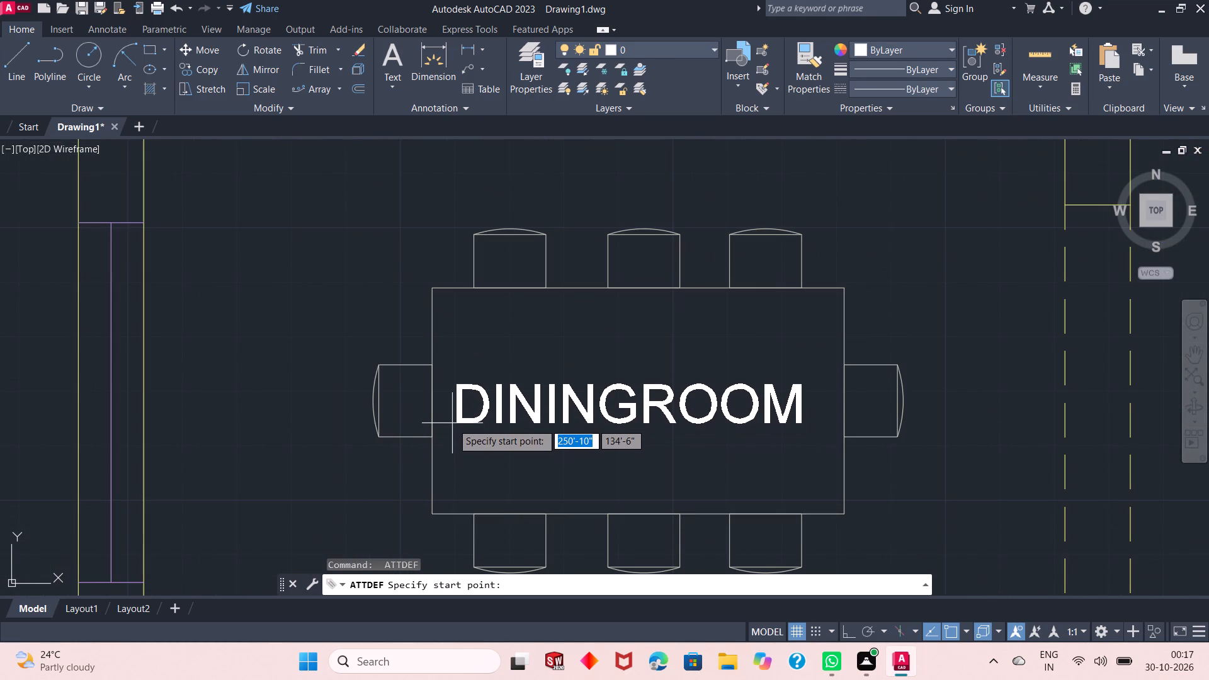
pyautogui.click(459, 382)
# Add an attribute tagged 14'X10' centred directly beneath the DININGROOM label on the dining table.
pyautogui.press('space')
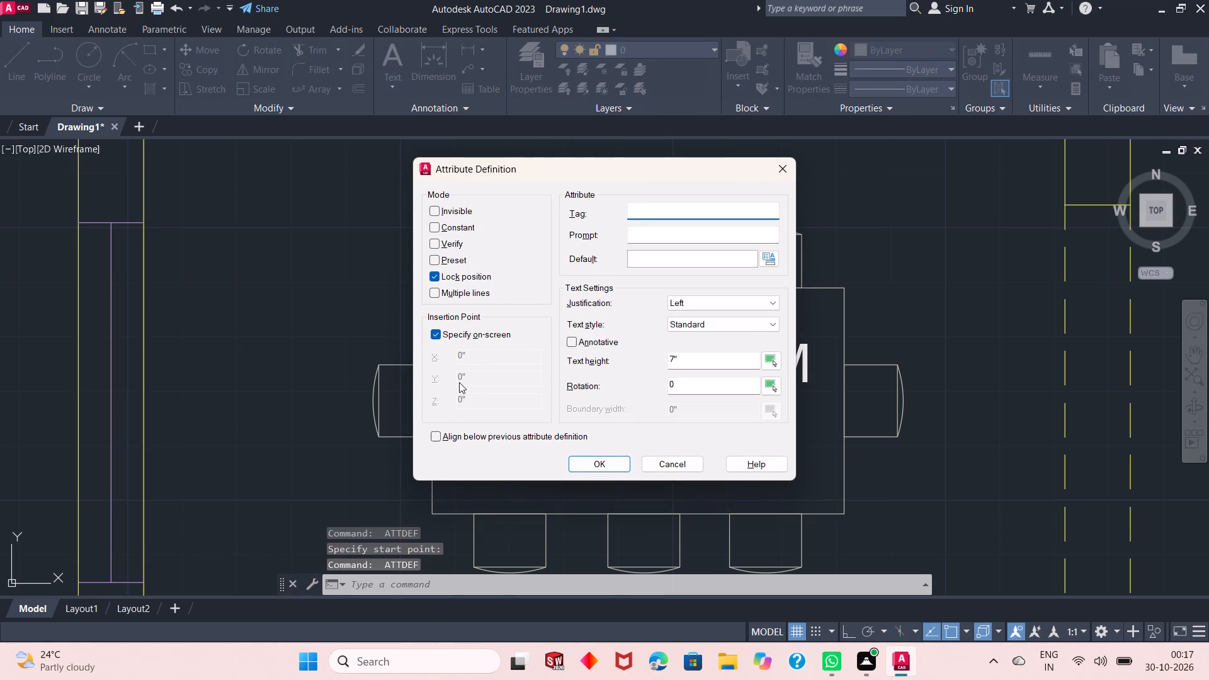
pyautogui.write("14'")
pyautogui.write("X10'")
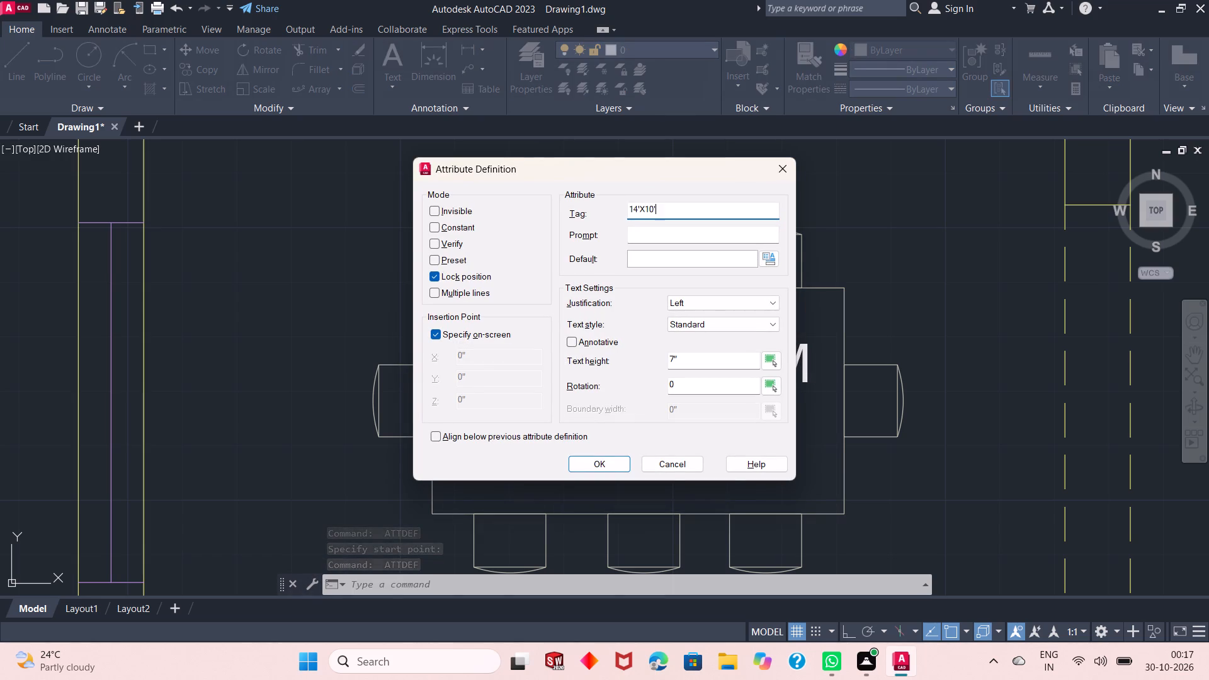
pyautogui.press('Return')
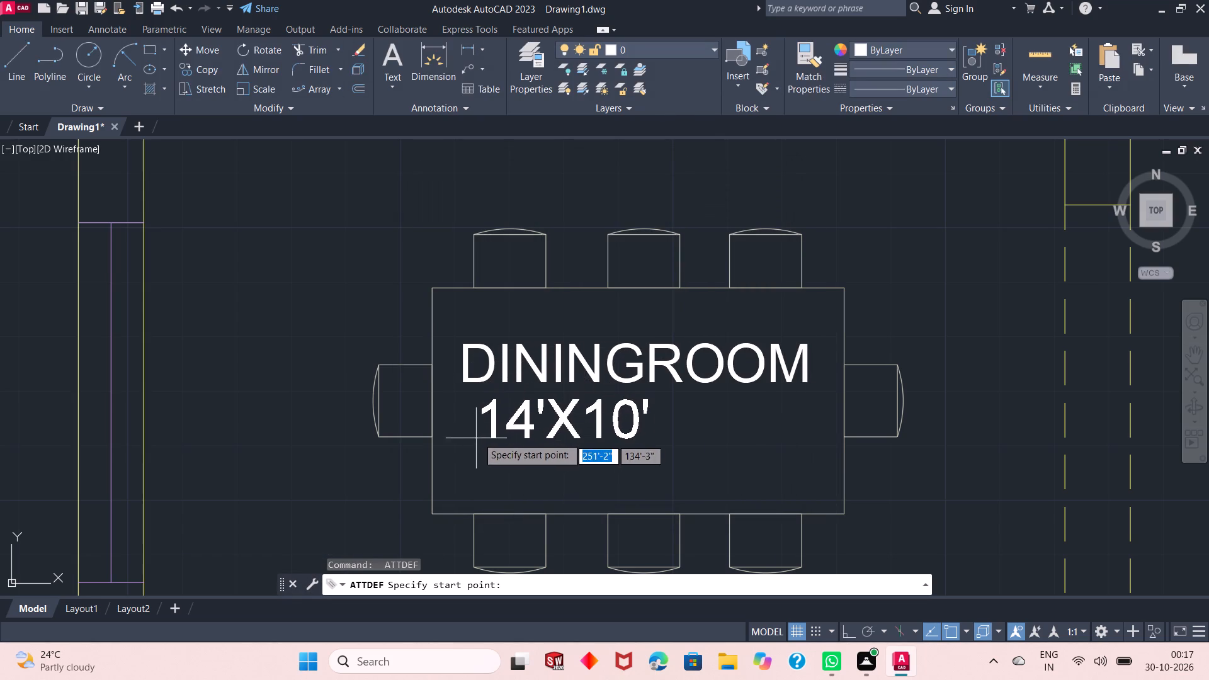
pyautogui.click(526, 442)
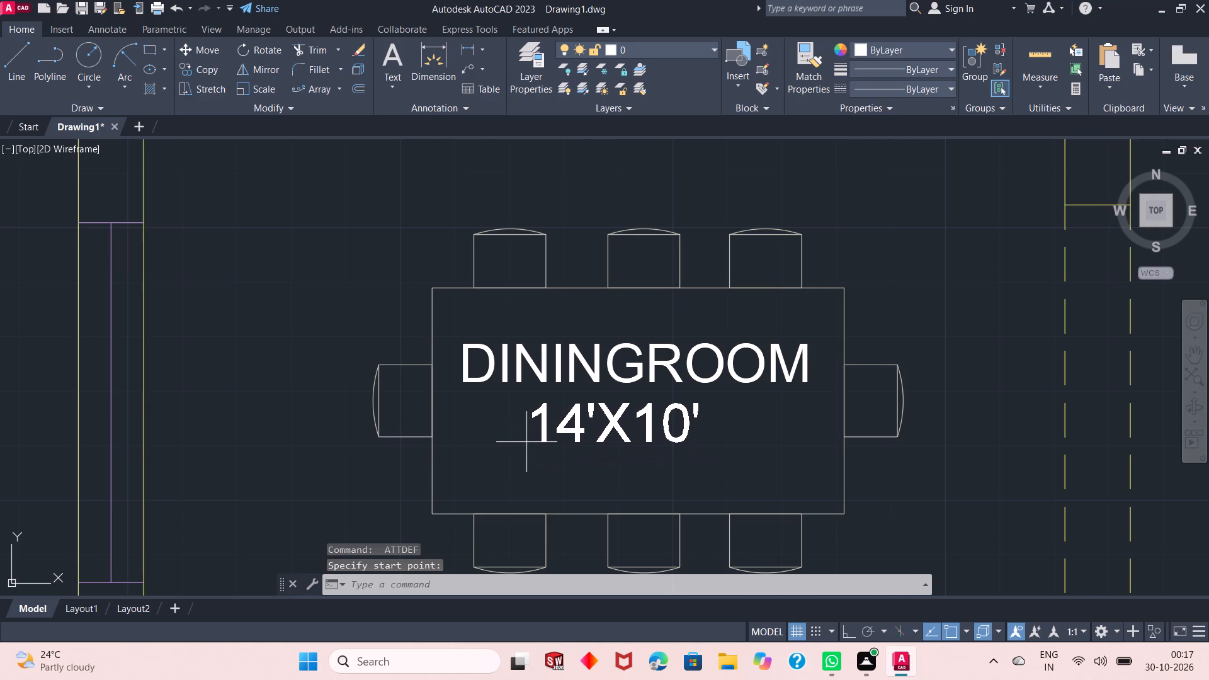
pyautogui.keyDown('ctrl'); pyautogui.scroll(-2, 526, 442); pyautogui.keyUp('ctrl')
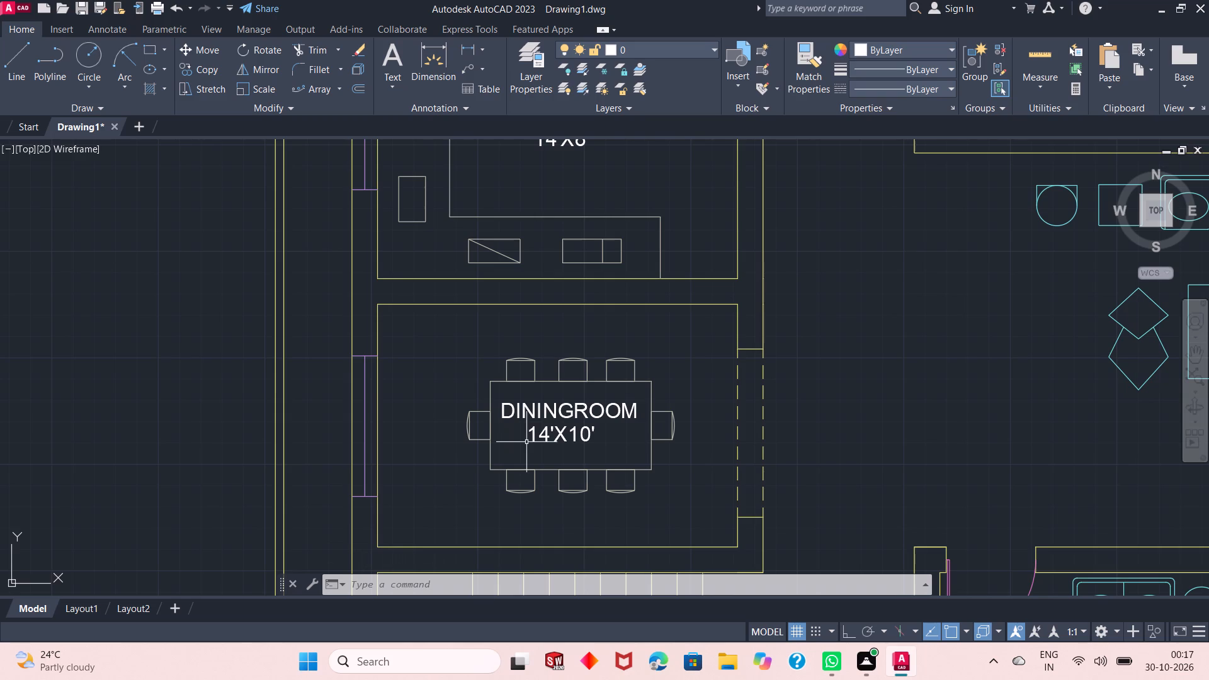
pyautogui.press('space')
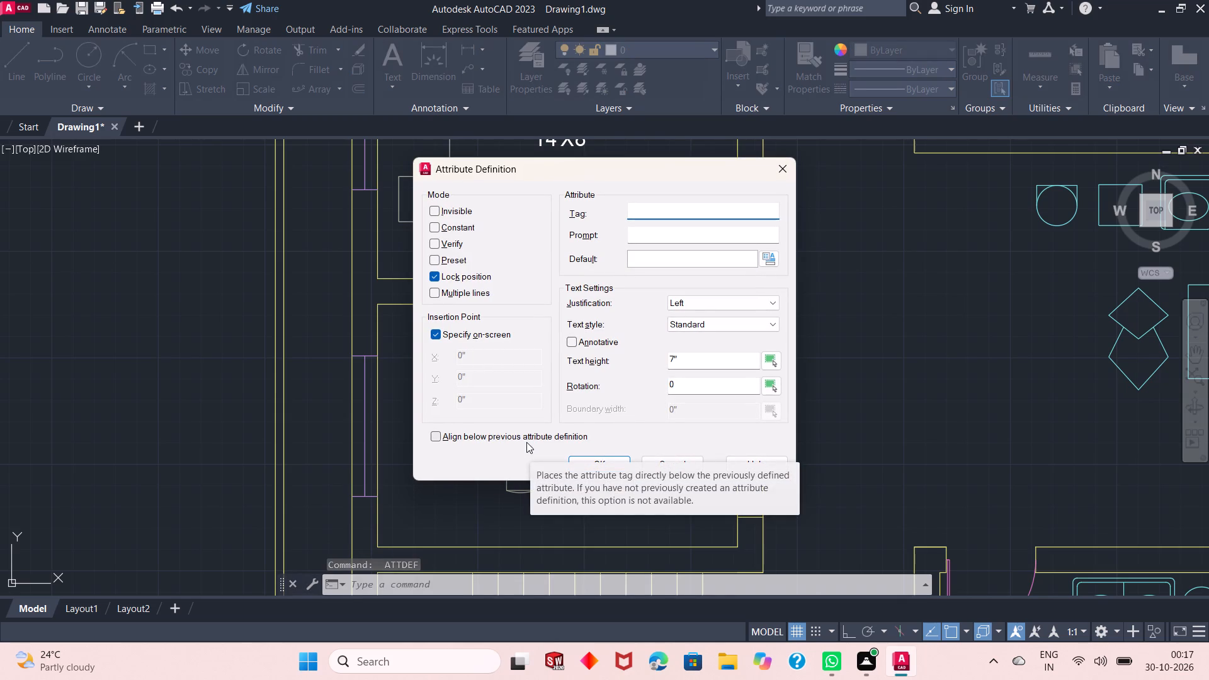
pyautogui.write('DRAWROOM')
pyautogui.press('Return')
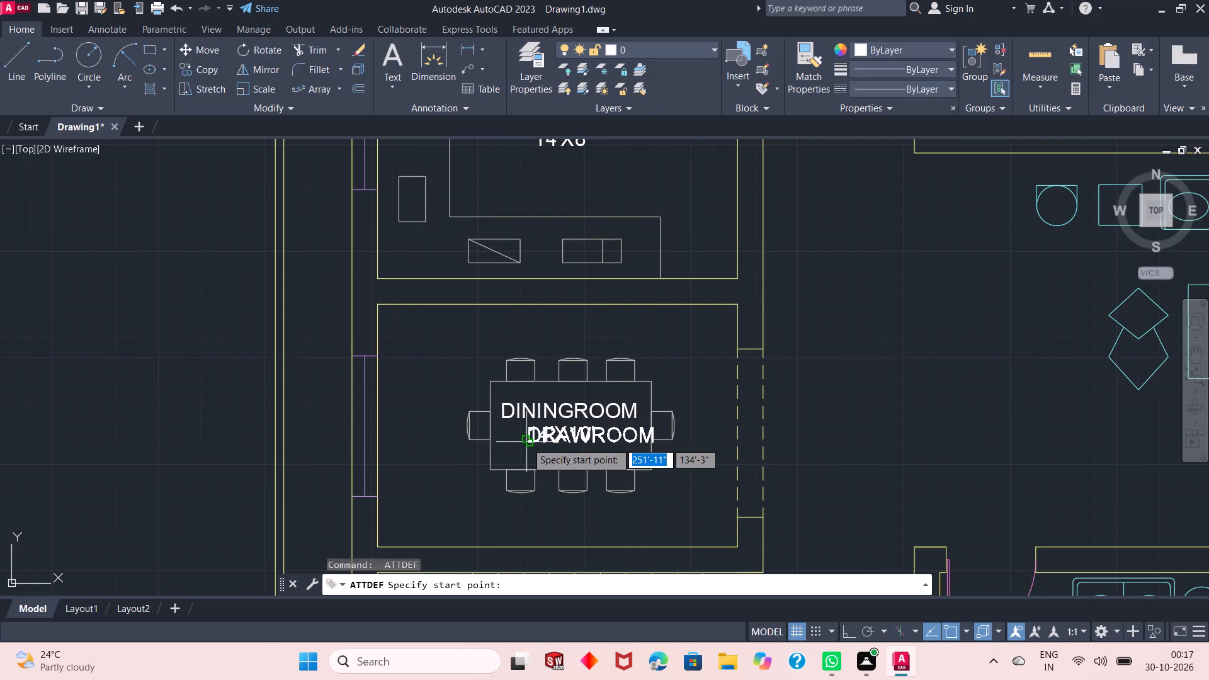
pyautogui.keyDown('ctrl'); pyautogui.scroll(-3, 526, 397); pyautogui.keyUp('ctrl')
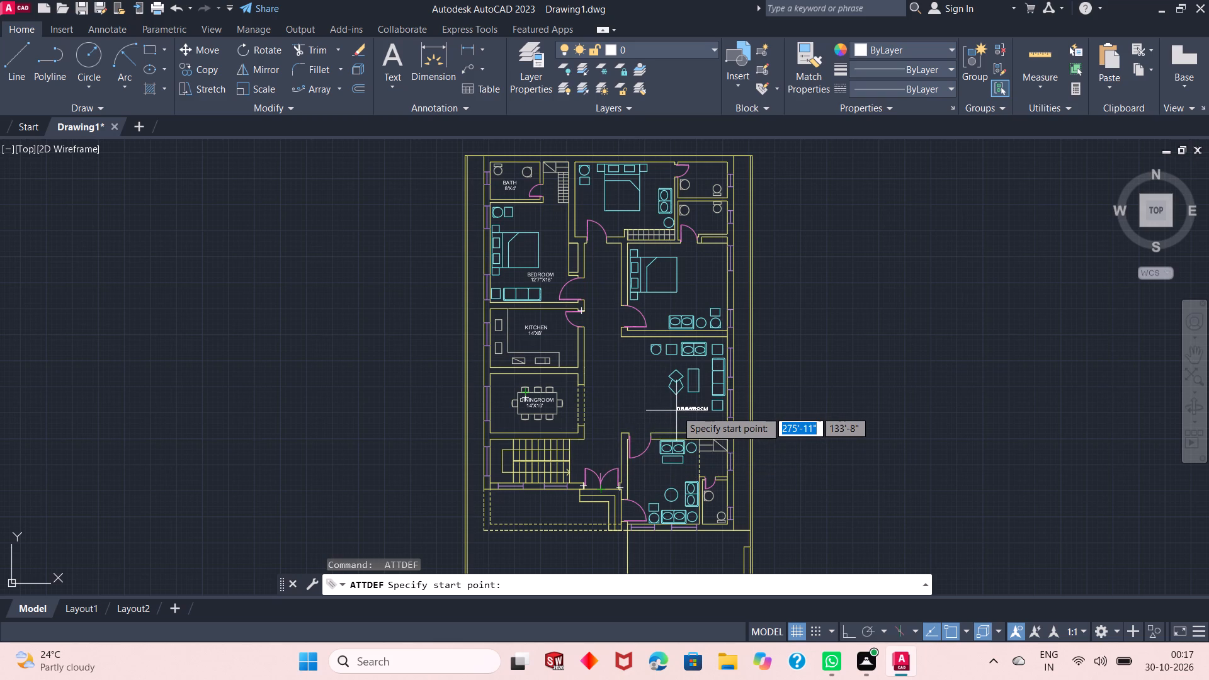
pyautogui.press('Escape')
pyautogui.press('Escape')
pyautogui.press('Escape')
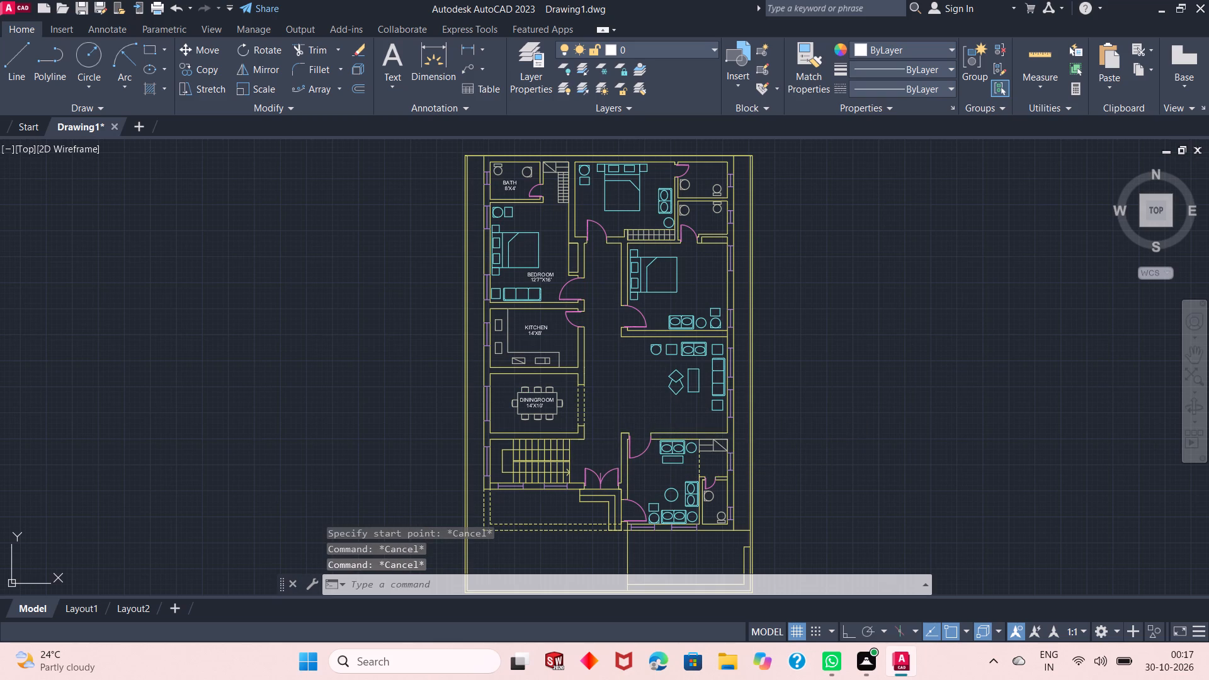
# Add an attribute tagged DRAWROOM in the open floor of the south-east sitting room, above its round table.
pyautogui.keyDown('ctrl'); pyautogui.scroll(2, 627, 507); pyautogui.keyUp('ctrl')
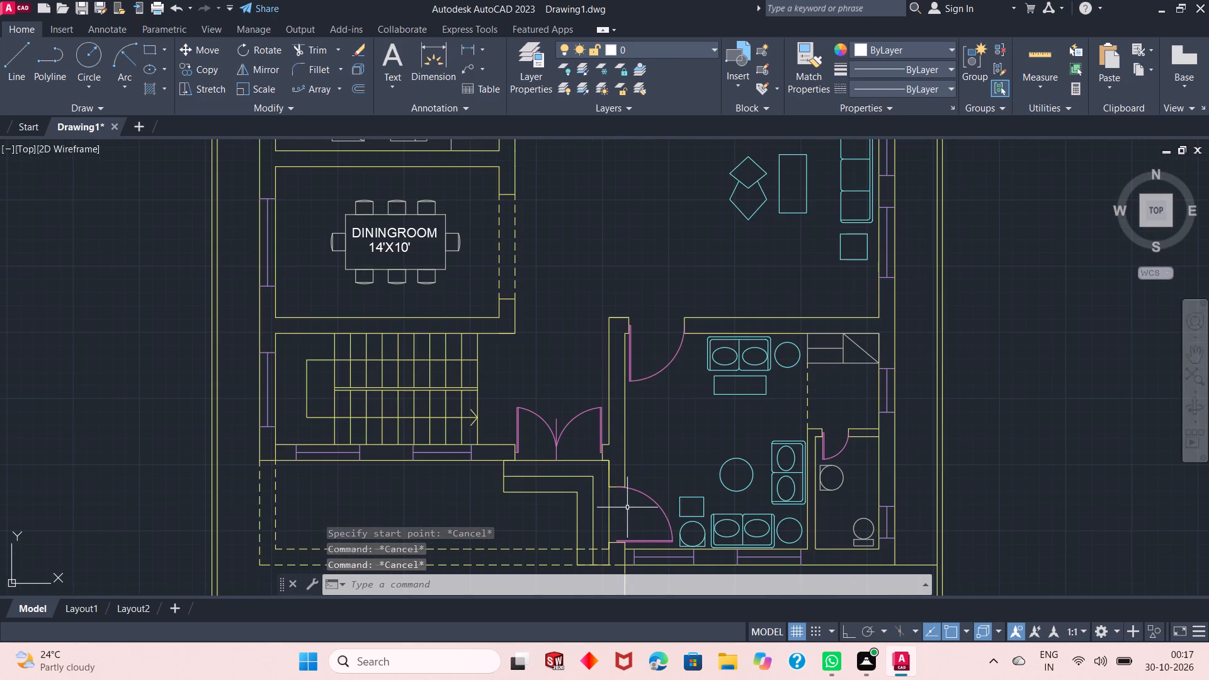
pyautogui.keyDown('ctrl'); pyautogui.scroll(1, 627, 507); pyautogui.keyUp('ctrl')
pyautogui.press('space')
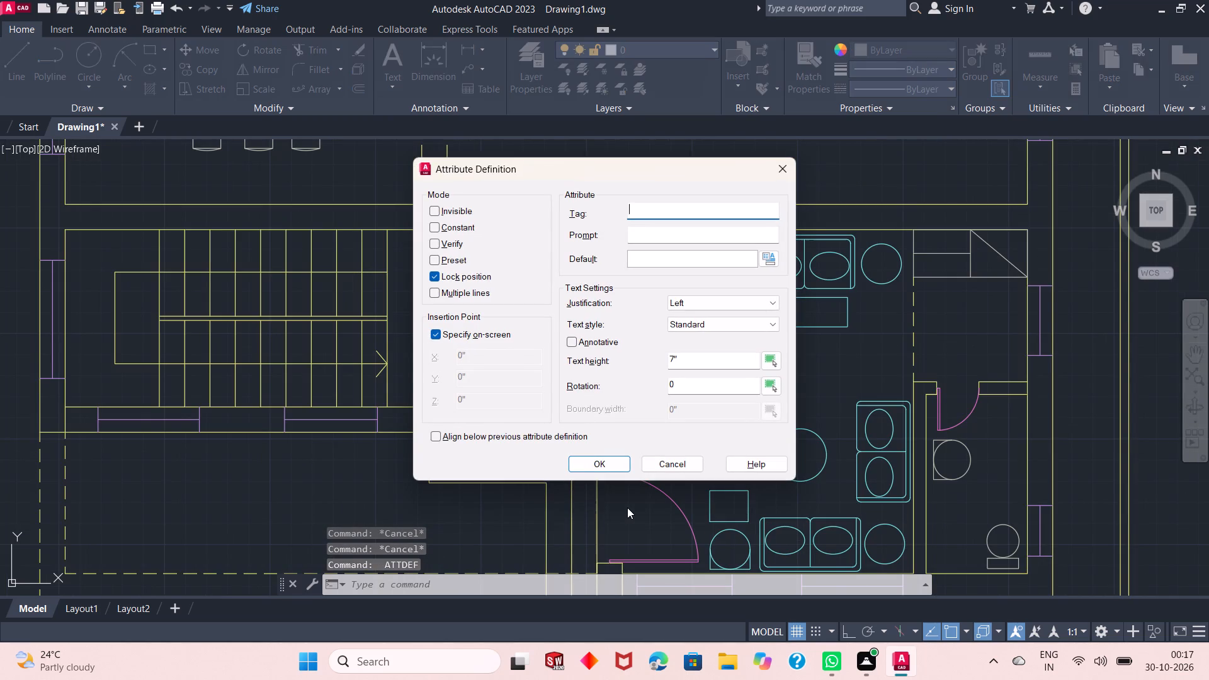
pyautogui.write('DRAWROOM')
pyautogui.press('Return')
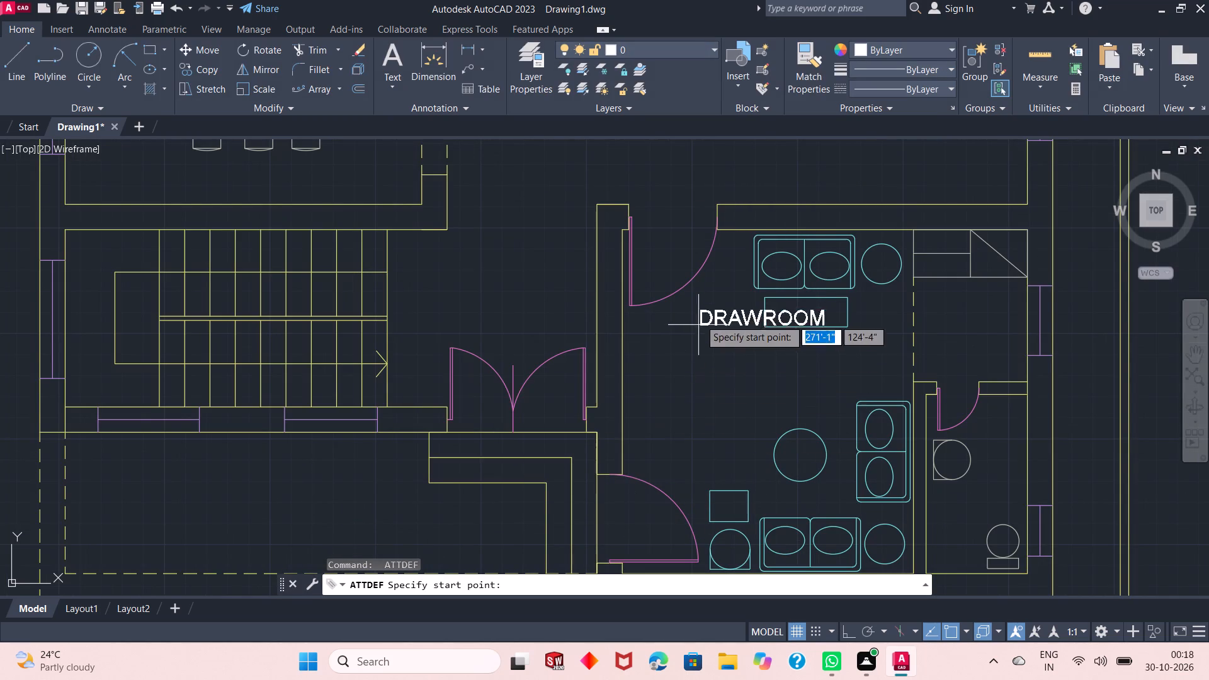
pyautogui.click(657, 370)
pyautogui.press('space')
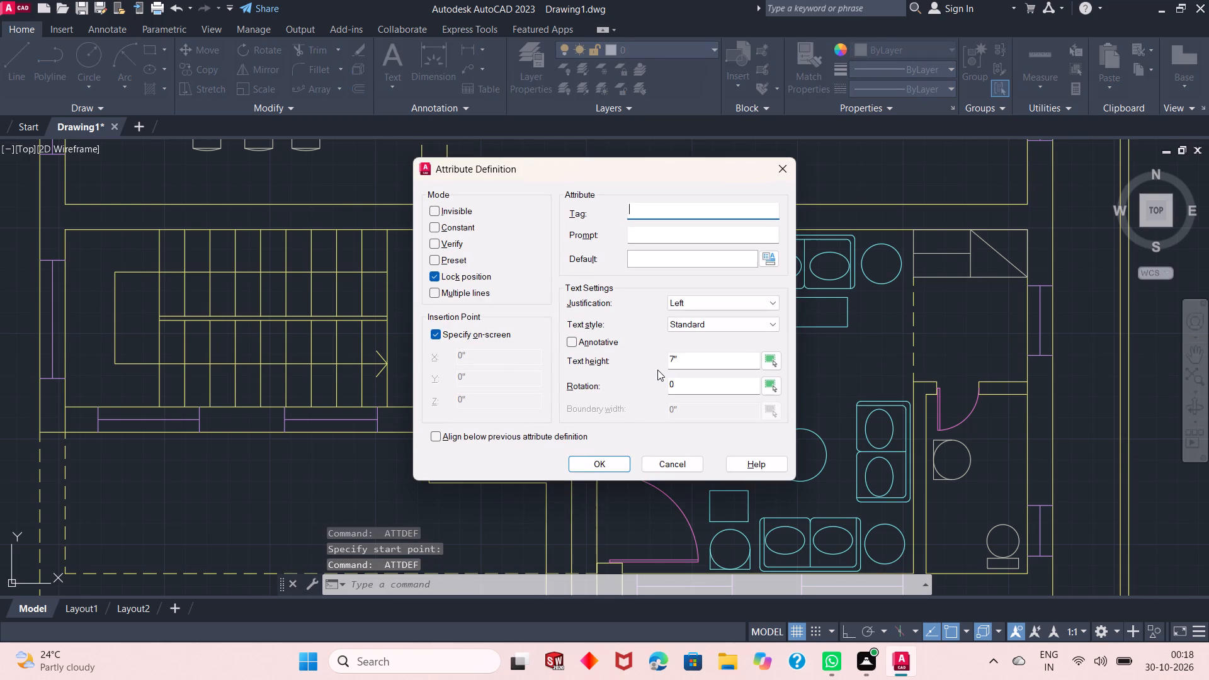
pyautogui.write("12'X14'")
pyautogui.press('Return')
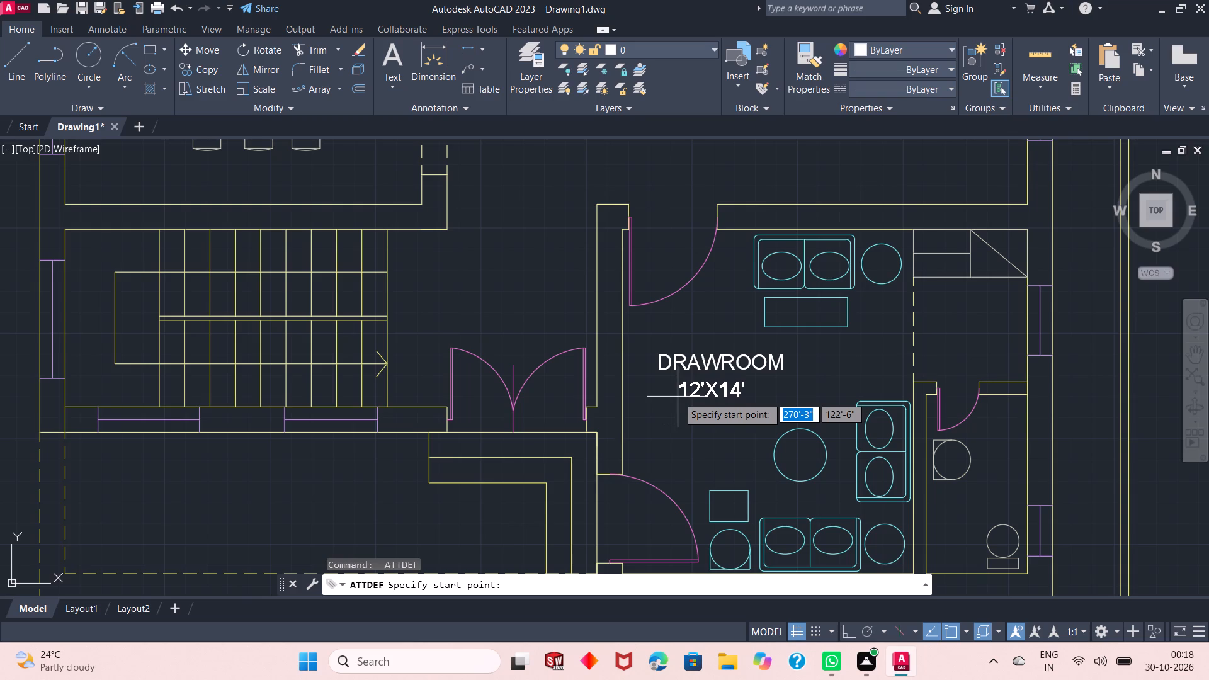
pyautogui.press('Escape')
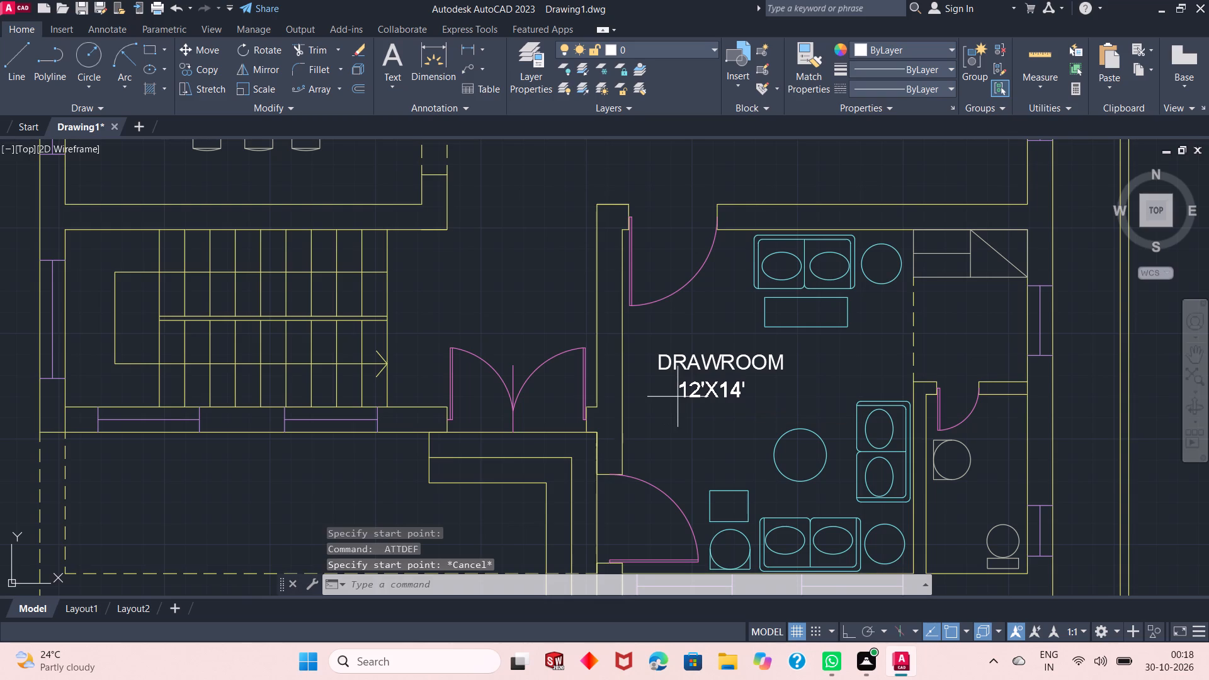
# Add an attribute tagged 12'X14' centred directly beneath the DRAWROOM label.
pyautogui.press('space')
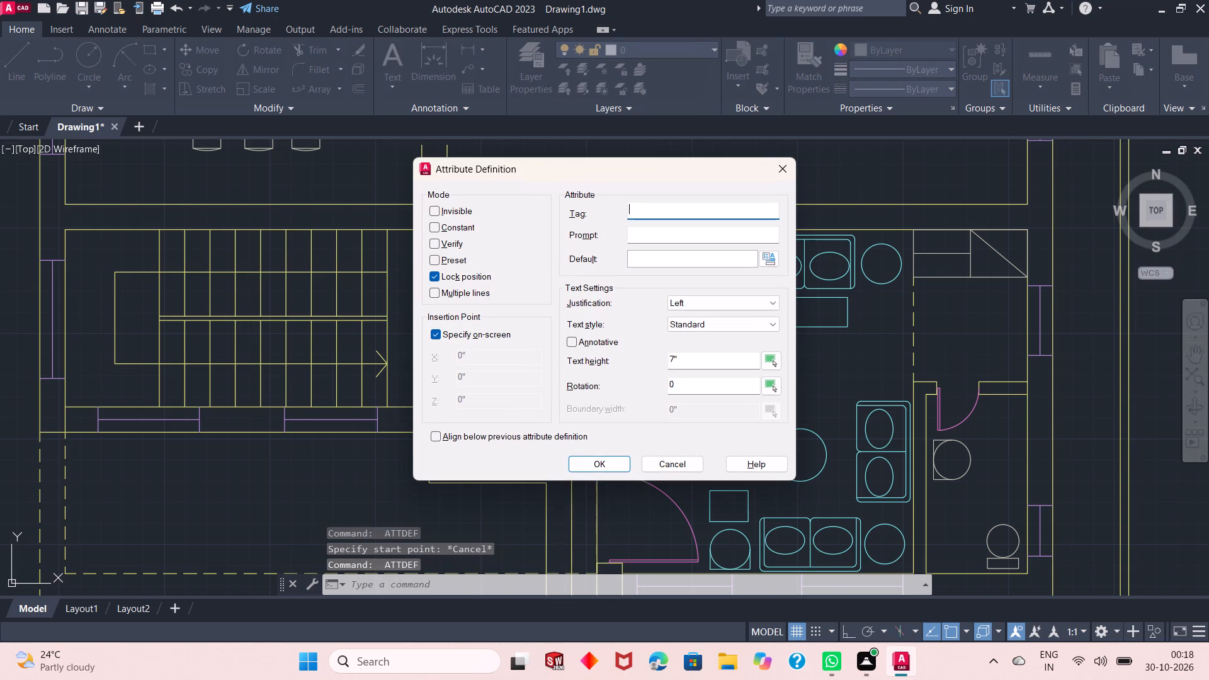
pyautogui.write("12'X14'")
pyautogui.press('Return')
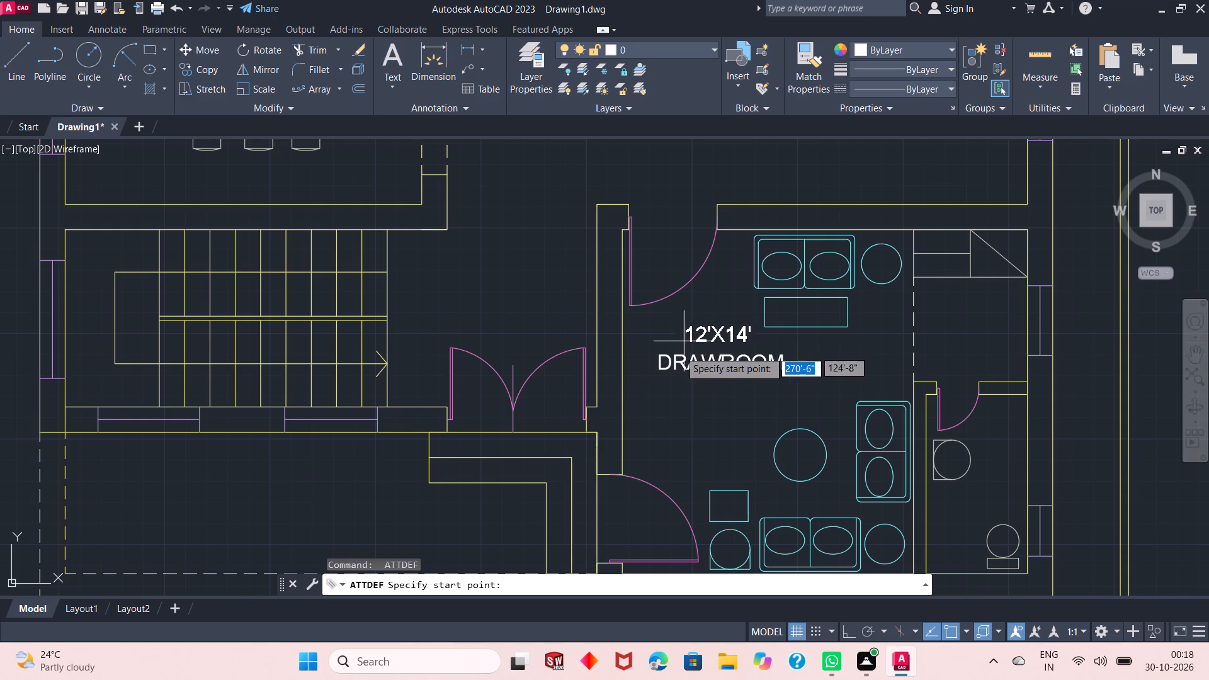
pyautogui.click(681, 392)
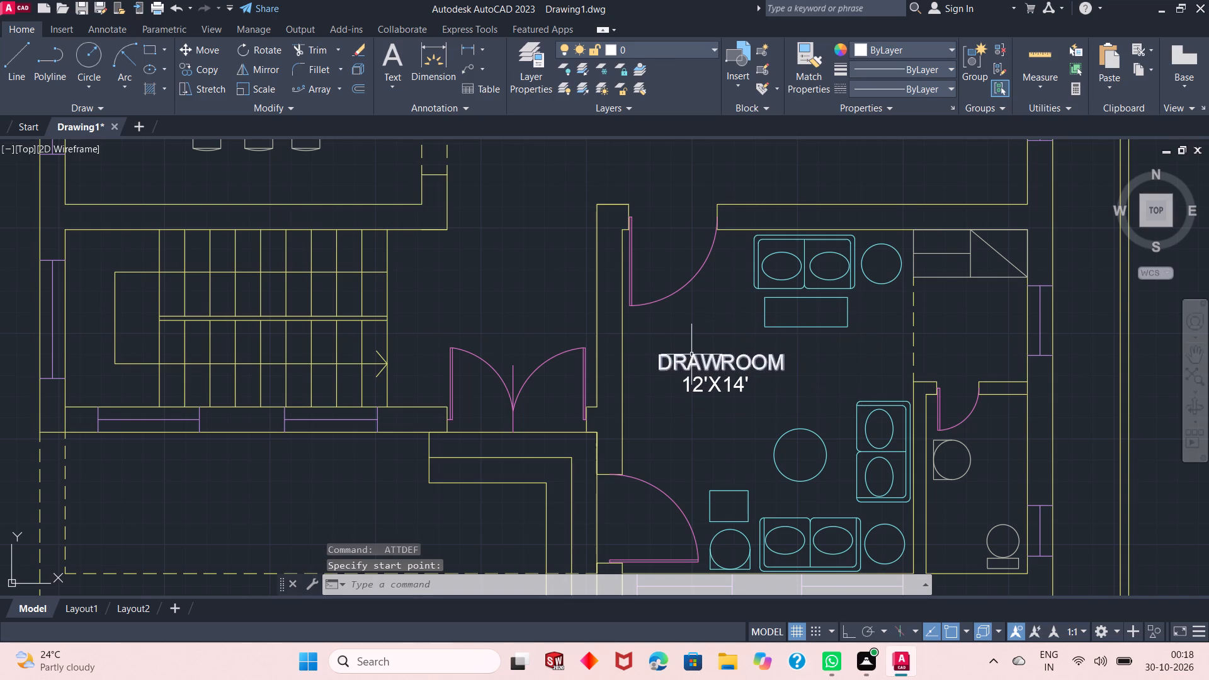
# Add an attribute tagged BATH in the small bathroom east of the drawing room, between its two fixtures.
pyautogui.keyDown('ctrl'); pyautogui.scroll(-2, 691, 354); pyautogui.keyUp('ctrl')
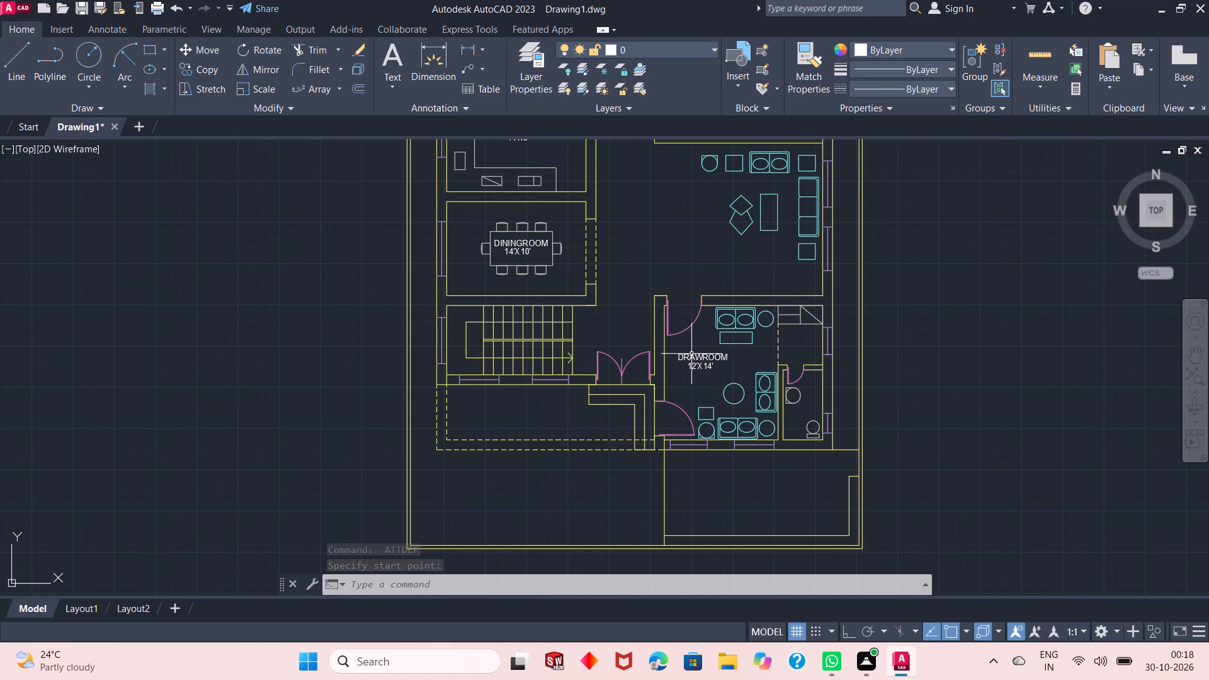
pyautogui.press('space')
pyautogui.write('BATH')
pyautogui.press('.')
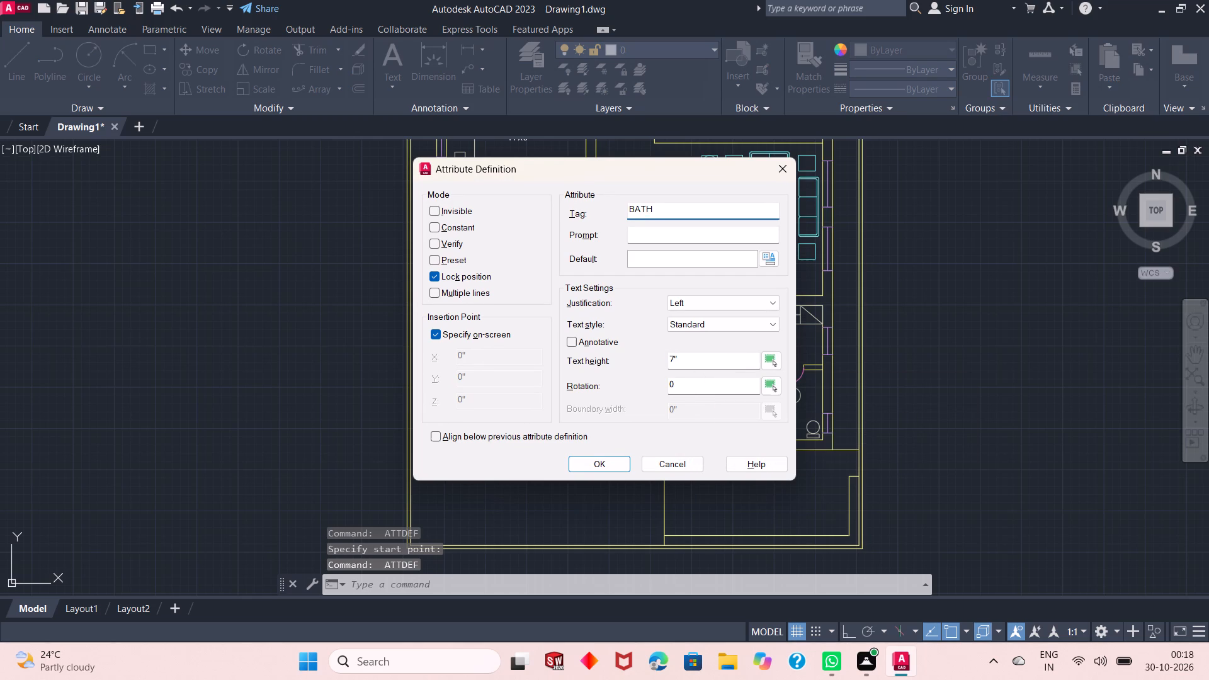
pyautogui.press('BackSpace')
pyautogui.press('Return')
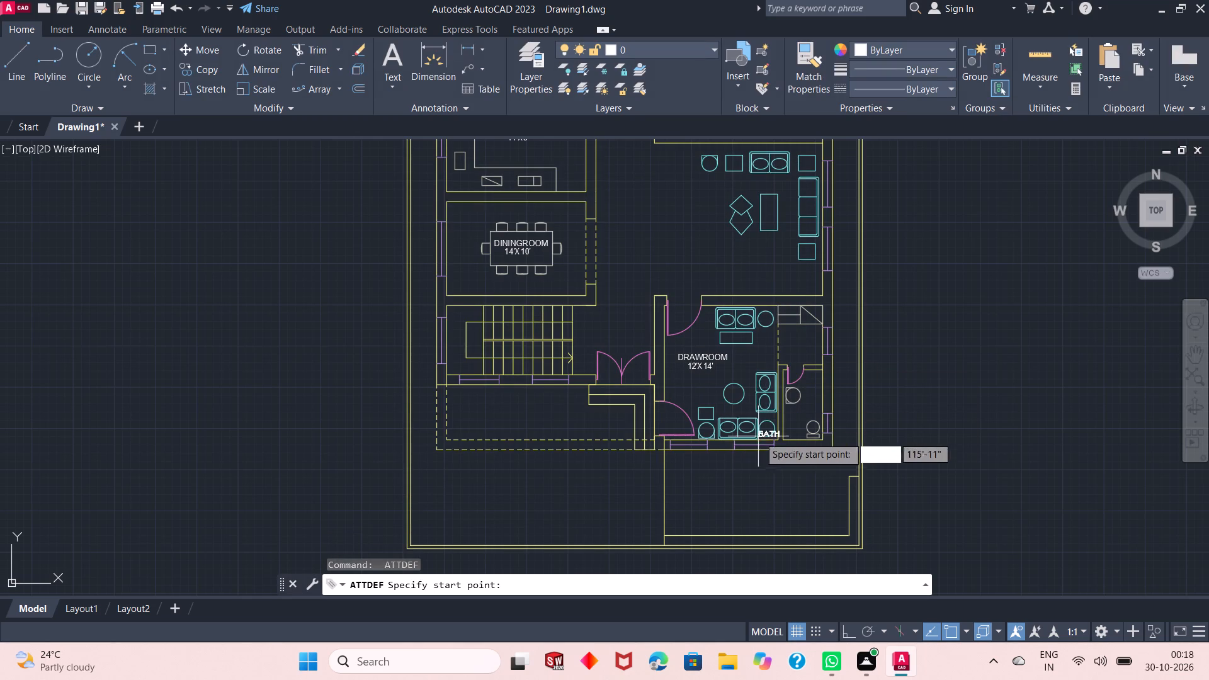
pyautogui.keyDown('ctrl'); pyautogui.scroll(4, 790, 412); pyautogui.keyUp('ctrl')
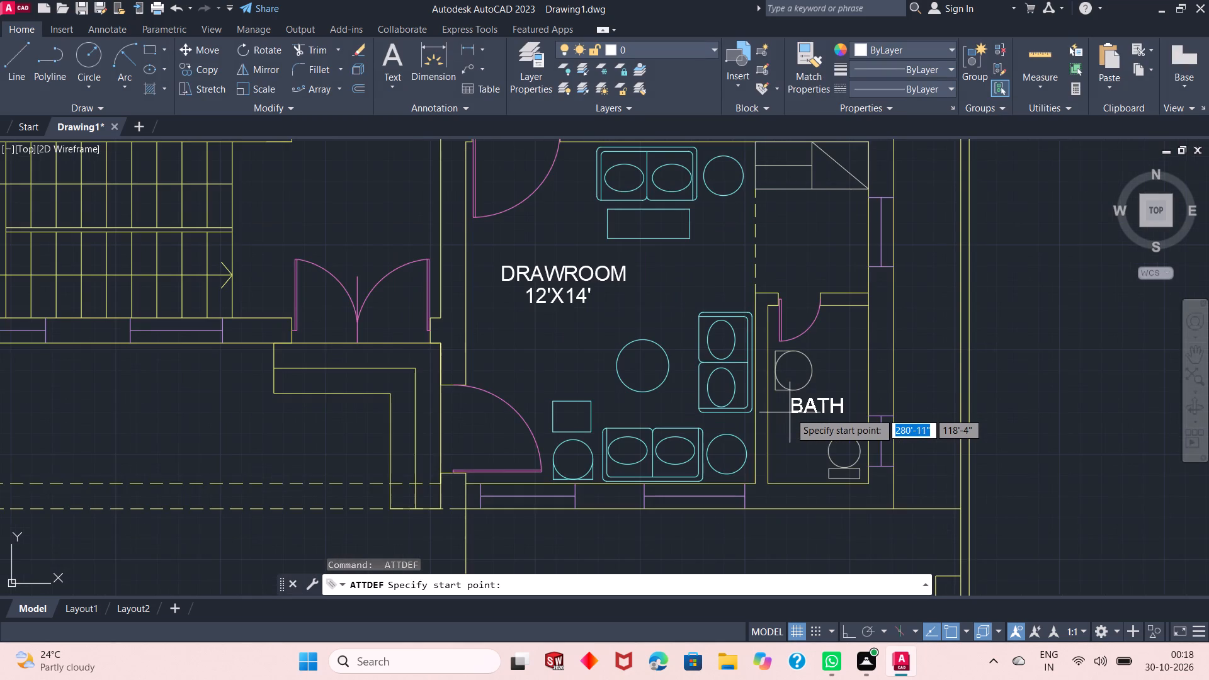
pyautogui.click(790, 418)
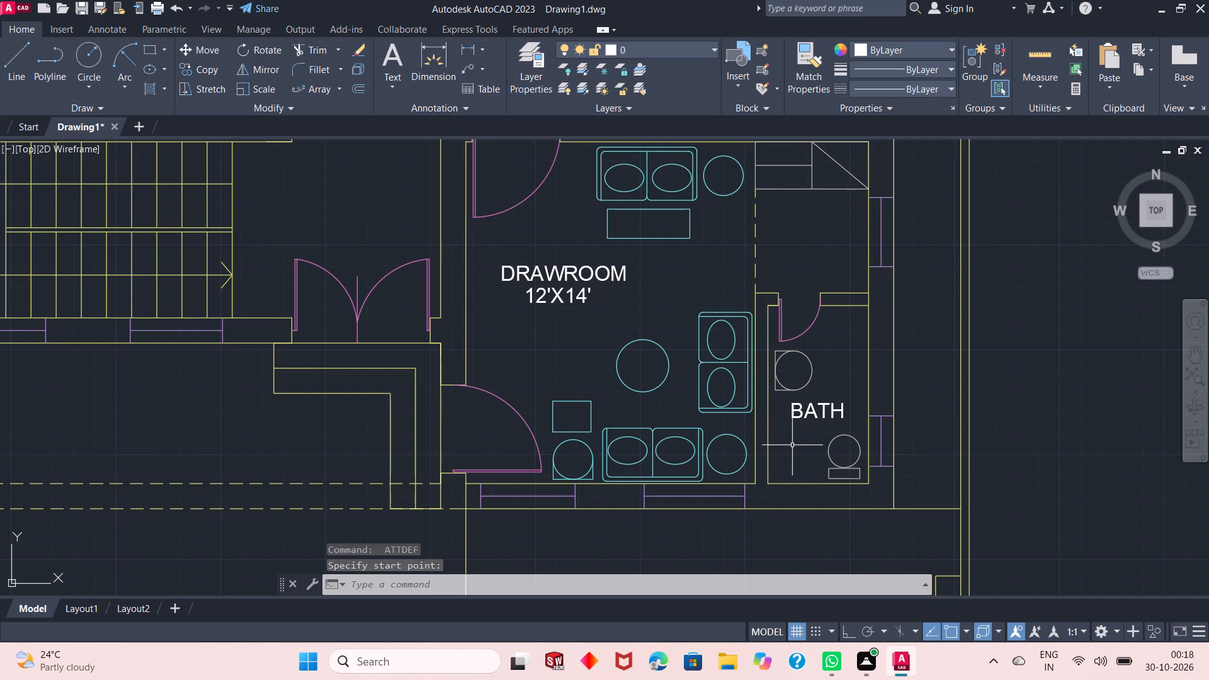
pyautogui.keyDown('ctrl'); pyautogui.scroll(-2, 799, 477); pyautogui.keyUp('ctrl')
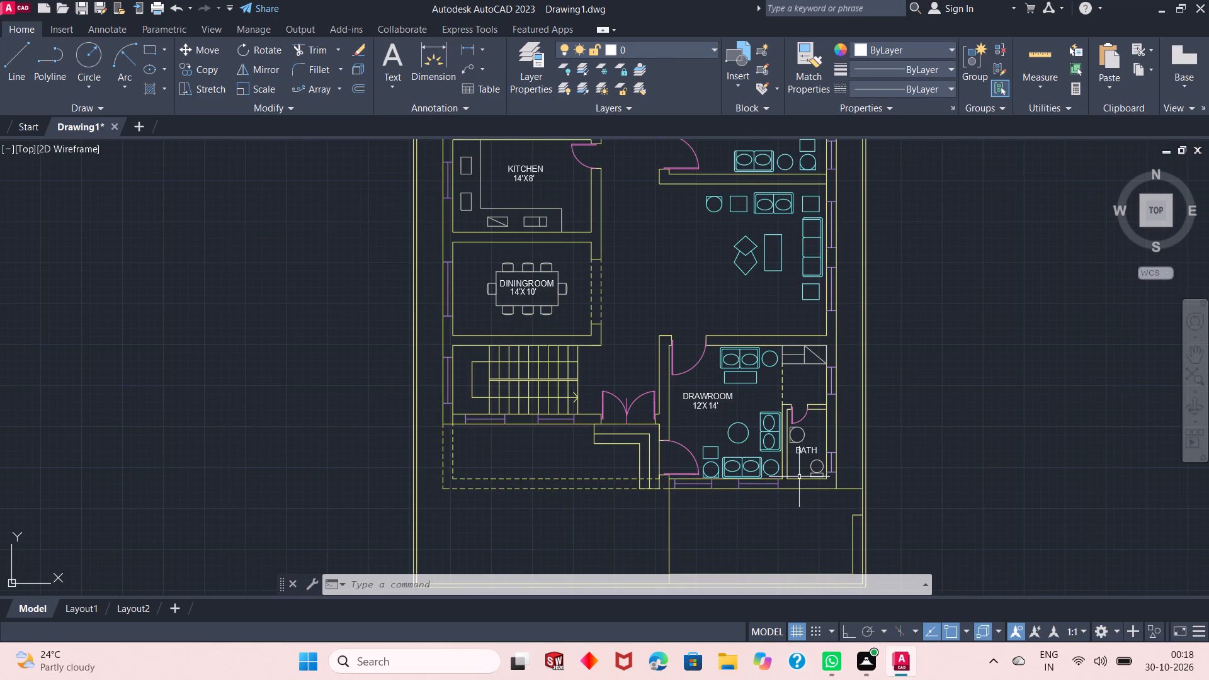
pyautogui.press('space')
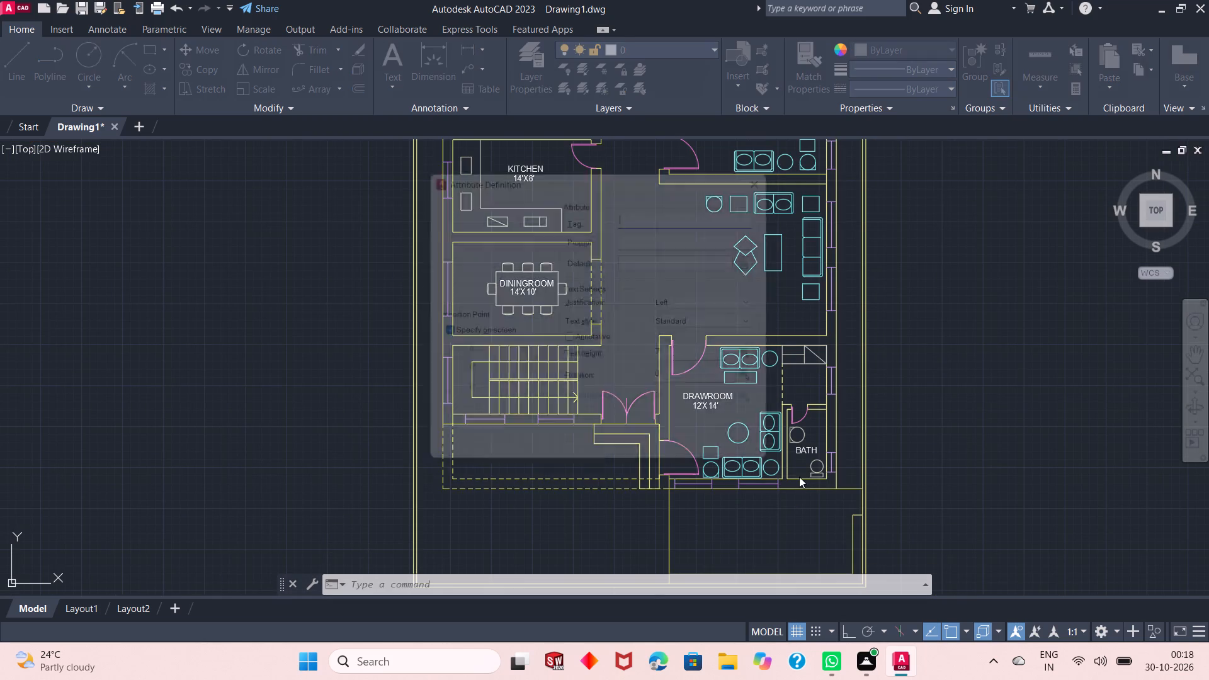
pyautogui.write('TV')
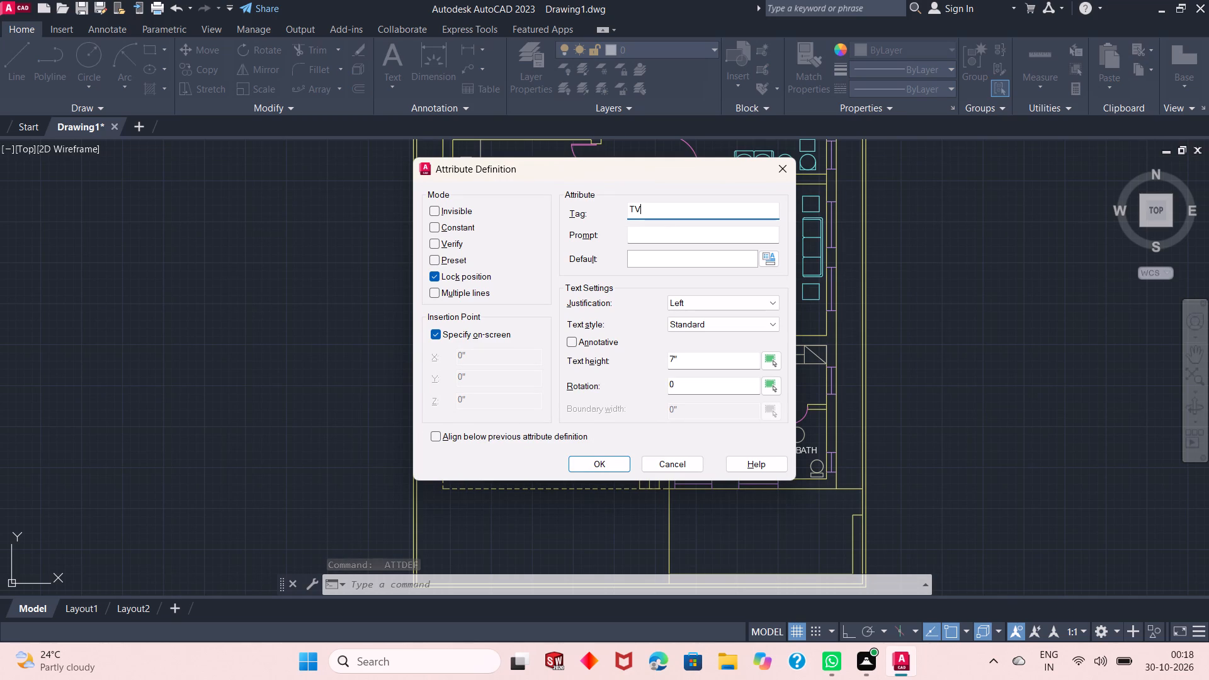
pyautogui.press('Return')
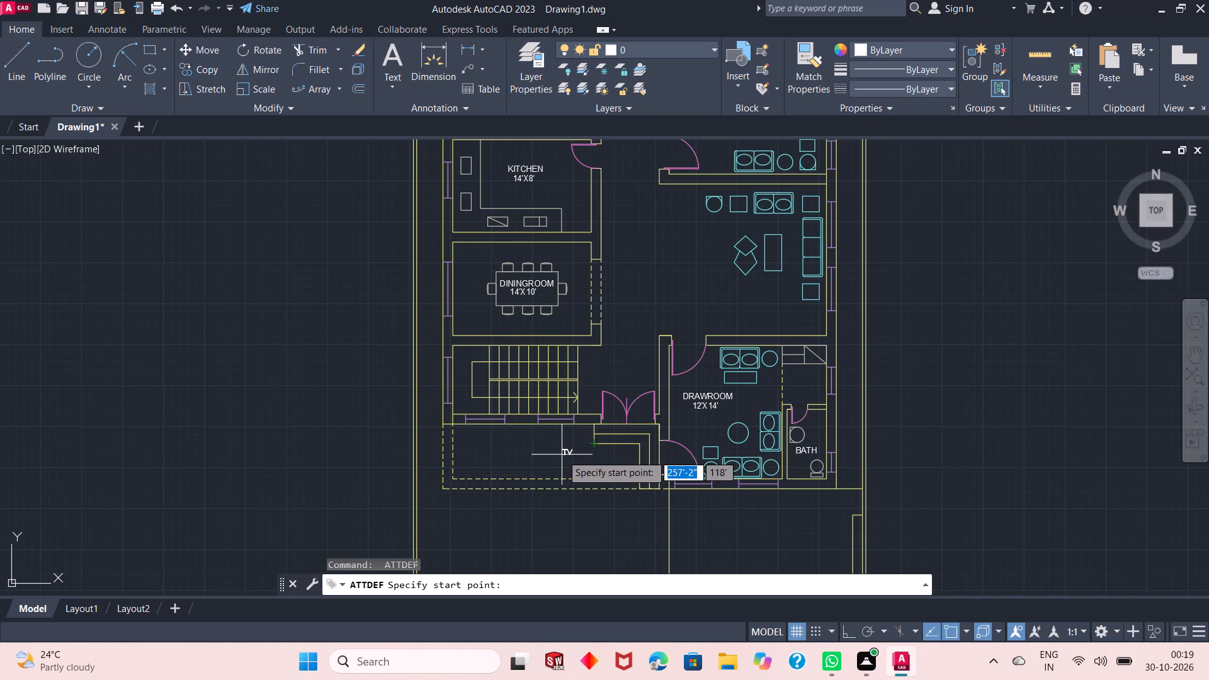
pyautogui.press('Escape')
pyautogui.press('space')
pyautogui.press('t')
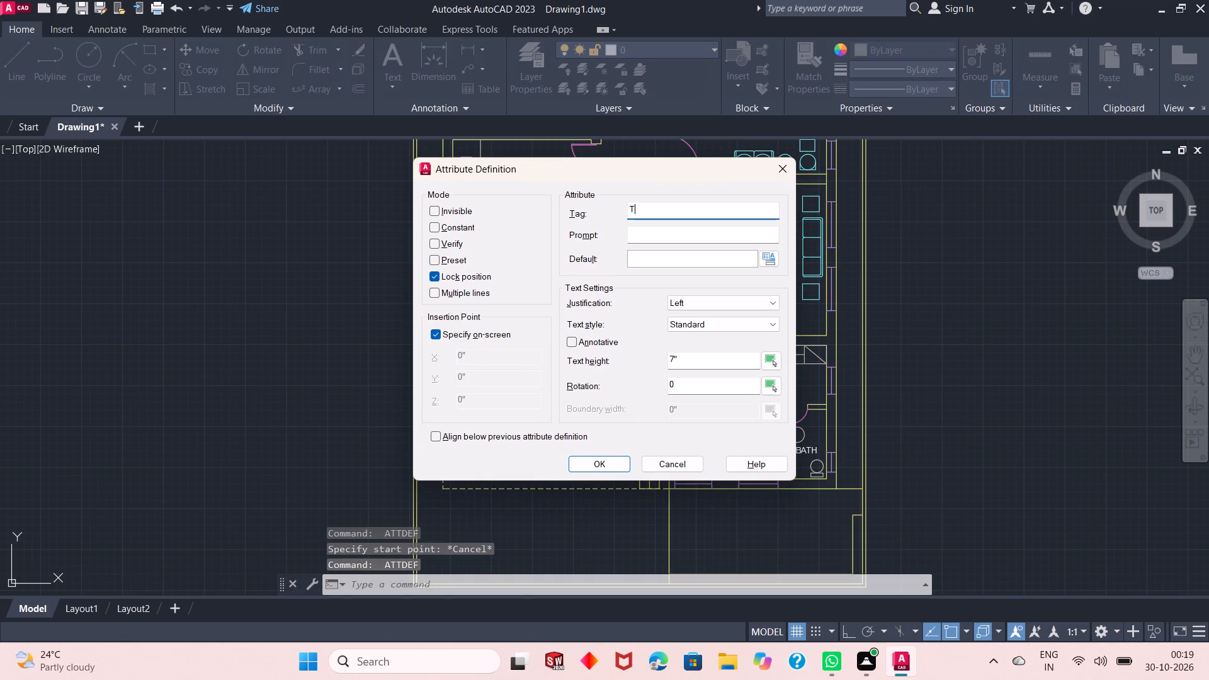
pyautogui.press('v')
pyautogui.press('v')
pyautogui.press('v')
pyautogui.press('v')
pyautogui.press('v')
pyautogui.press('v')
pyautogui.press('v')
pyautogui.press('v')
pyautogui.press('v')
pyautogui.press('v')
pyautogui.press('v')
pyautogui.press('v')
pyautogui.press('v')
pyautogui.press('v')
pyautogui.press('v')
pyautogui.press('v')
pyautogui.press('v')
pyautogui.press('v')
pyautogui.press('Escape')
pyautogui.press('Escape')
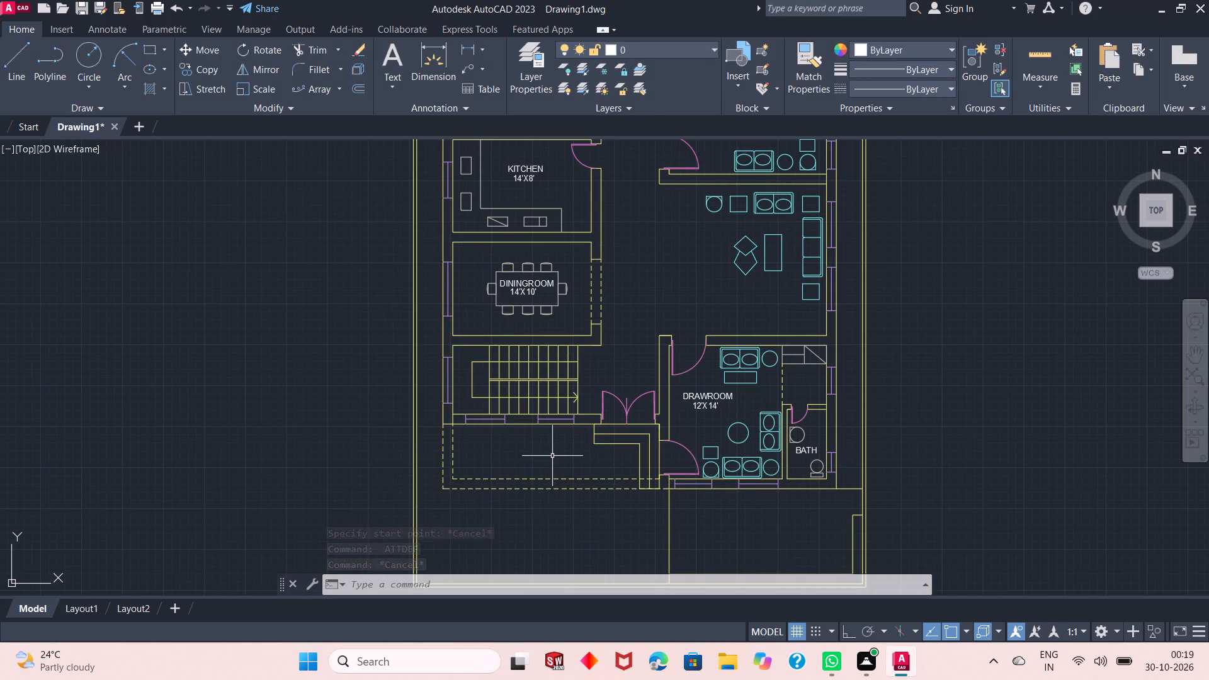
# Add an attribute tagged LAWN in the middle of the enclosed yard south of the drawing room.
pyautogui.press('Return')
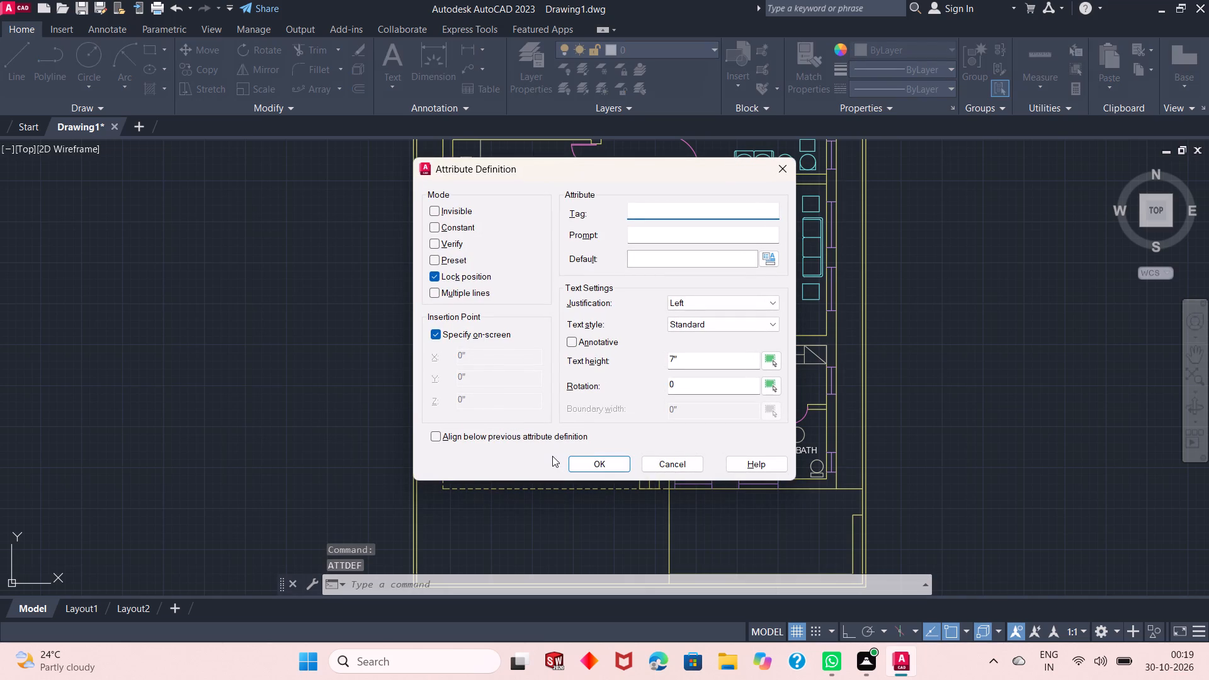
pyautogui.write('LAWN')
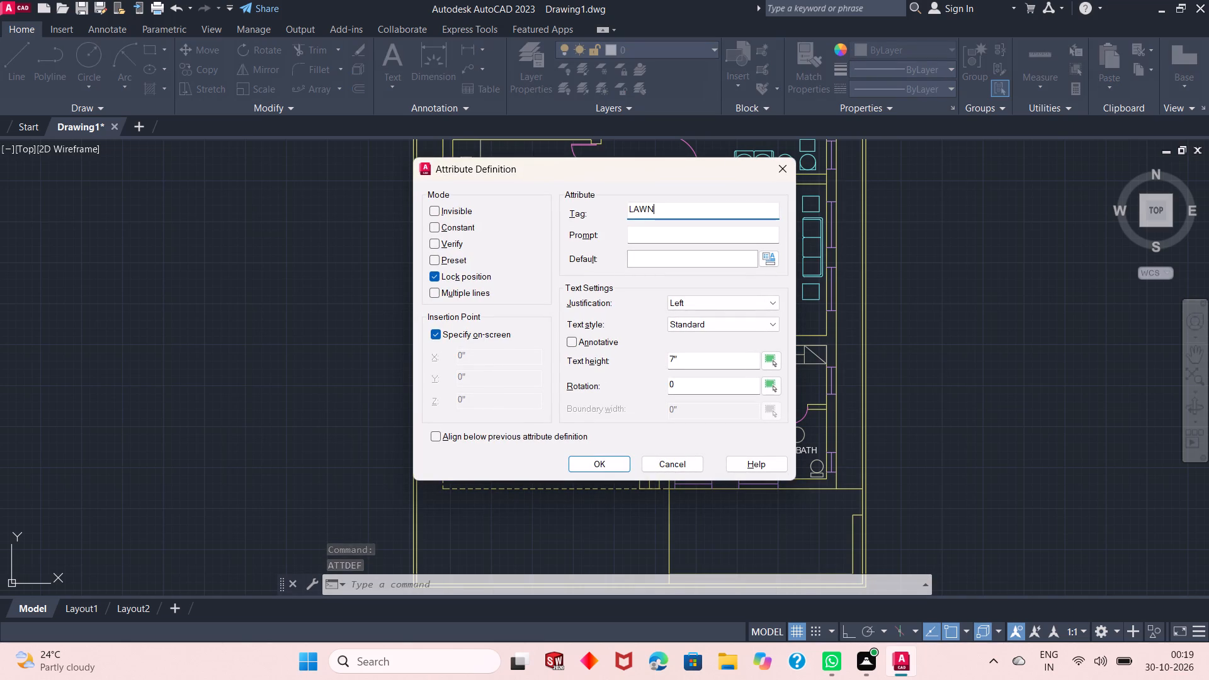
pyautogui.press('Return')
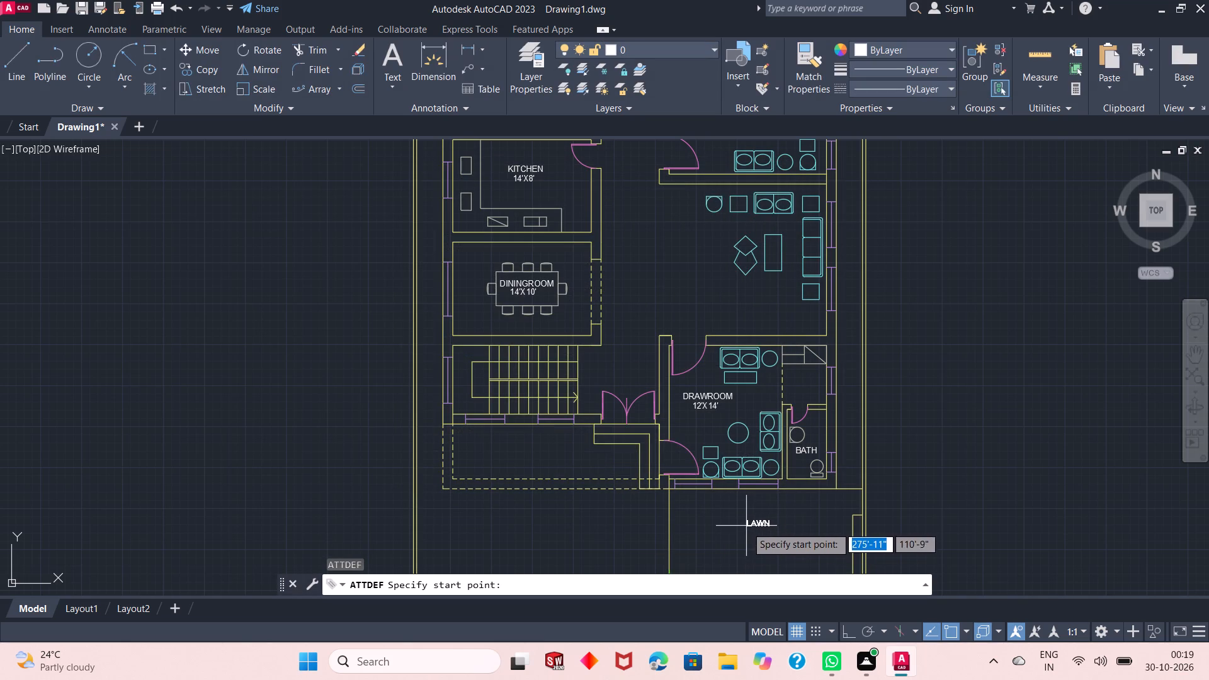
pyautogui.click(746, 542)
# Add an attribute tagged 10'6"WIDE directly beneath the LAWN label in the yard.
pyautogui.press('space')
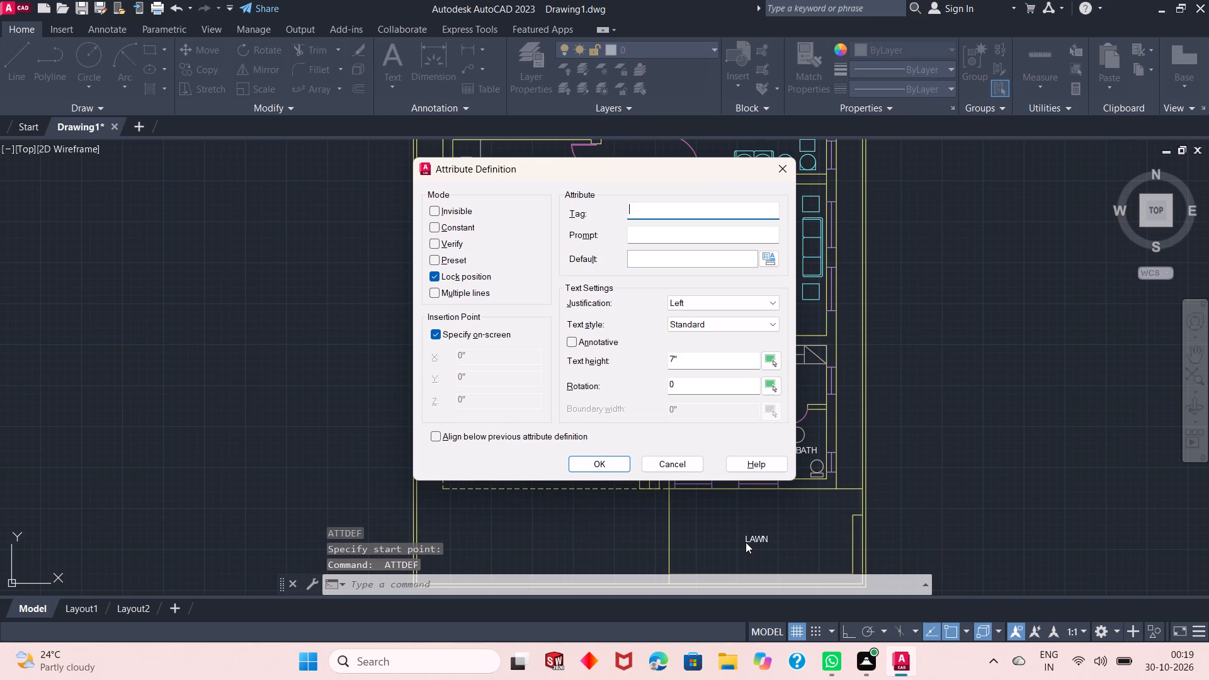
pyautogui.write('10\'6"')
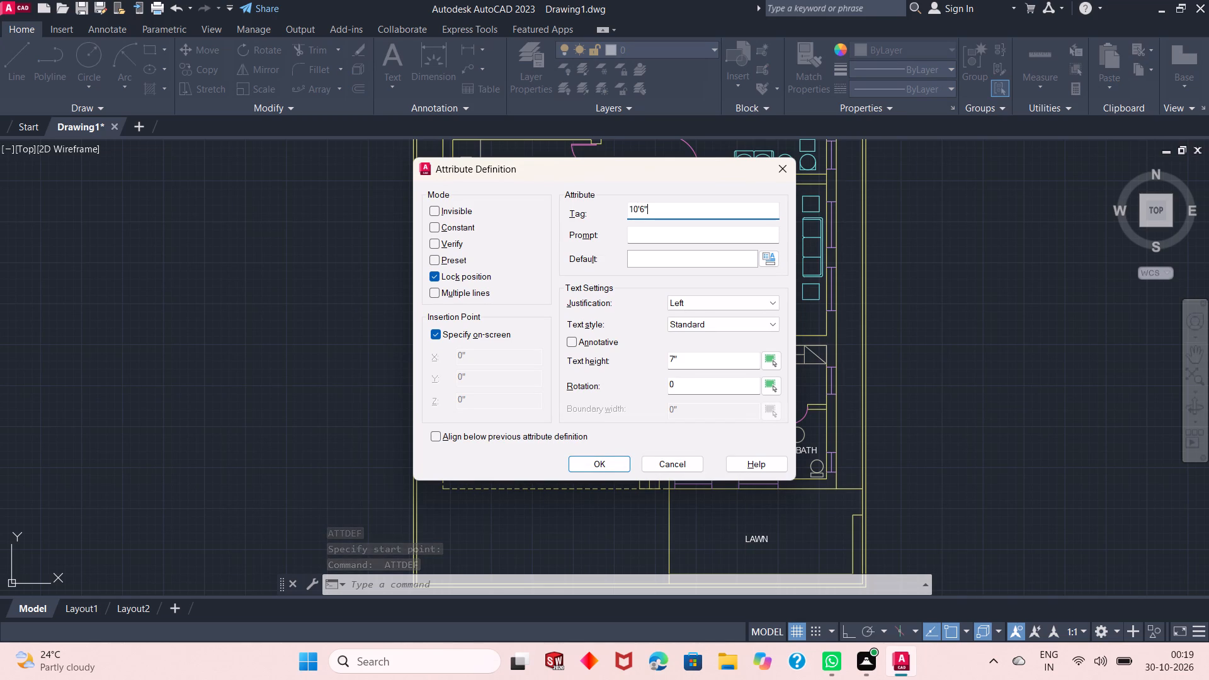
pyautogui.write('WIDE')
pyautogui.press('Return')
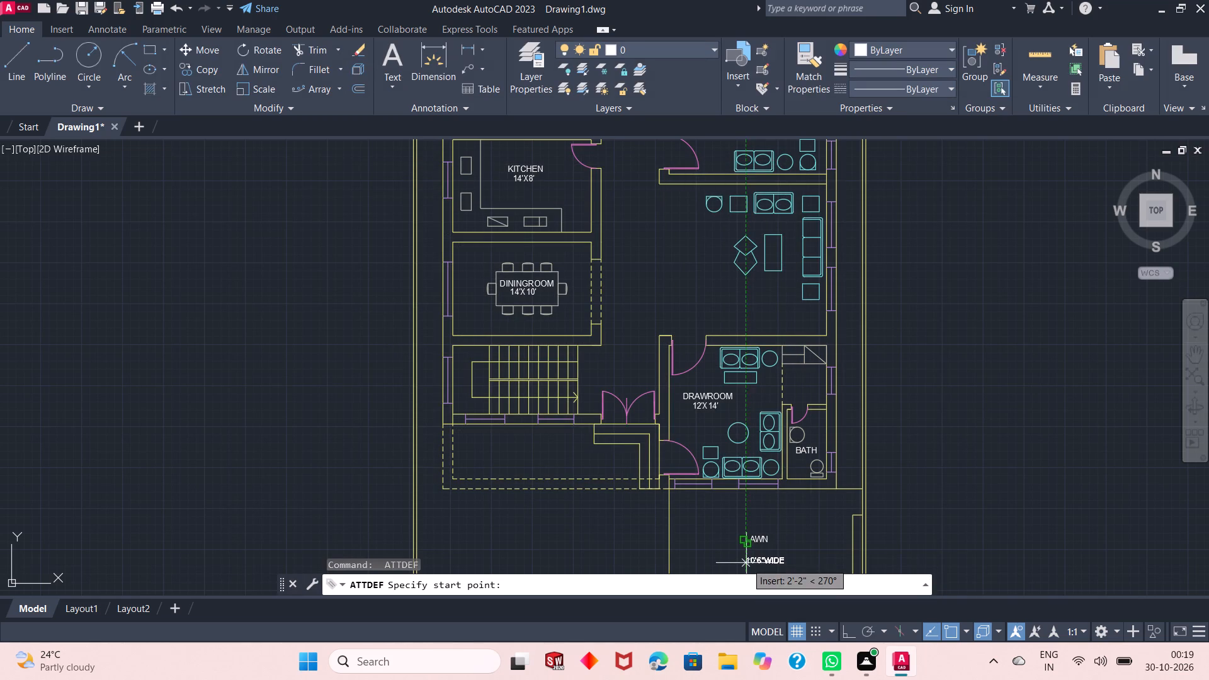
pyautogui.keyDown('ctrl'); pyautogui.scroll(2, 746, 563); pyautogui.keyUp('ctrl')
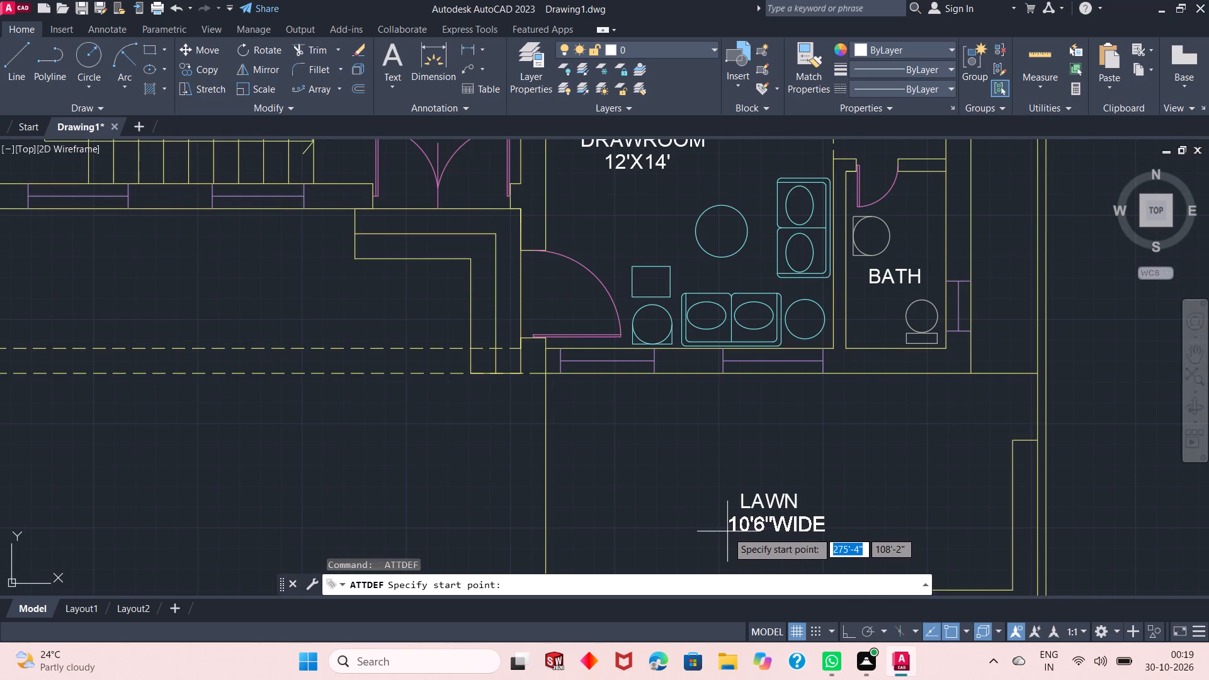
pyautogui.click(727, 531)
# Add an attribute tagged TVLOUNGE in the open floor north of the drawing room, below the lounge seating.
pyautogui.keyDown('ctrl'); pyautogui.scroll(-2, 793, 515); pyautogui.keyUp('ctrl')
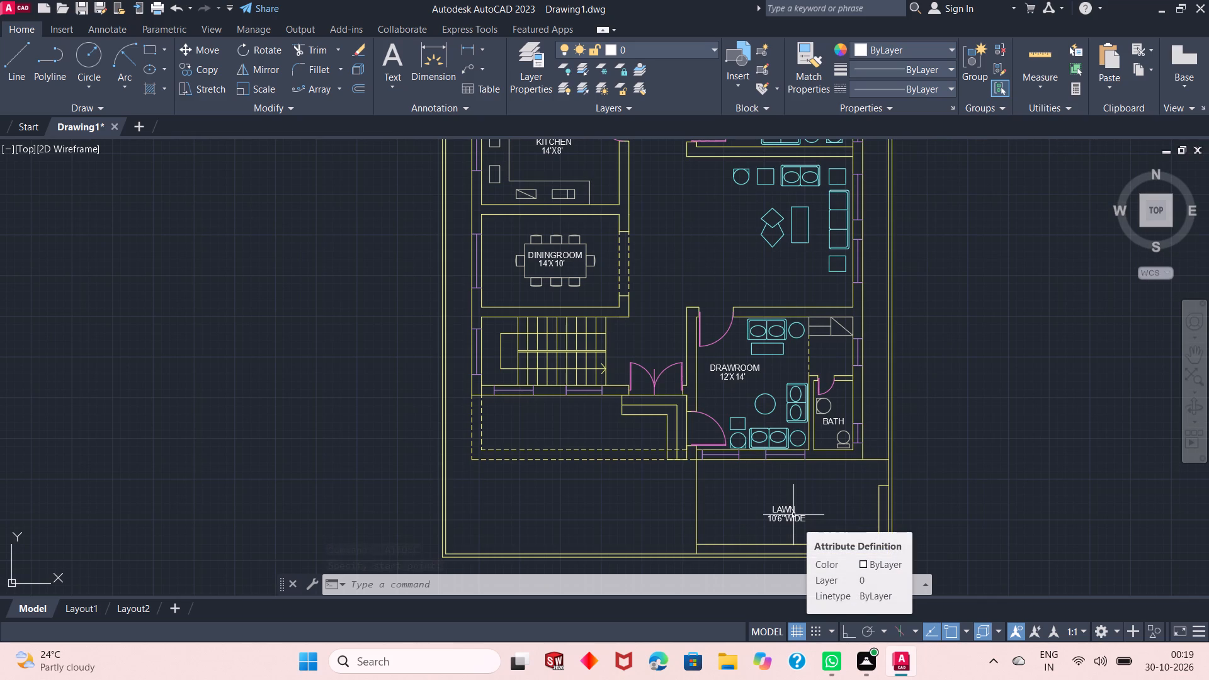
pyautogui.press('space')
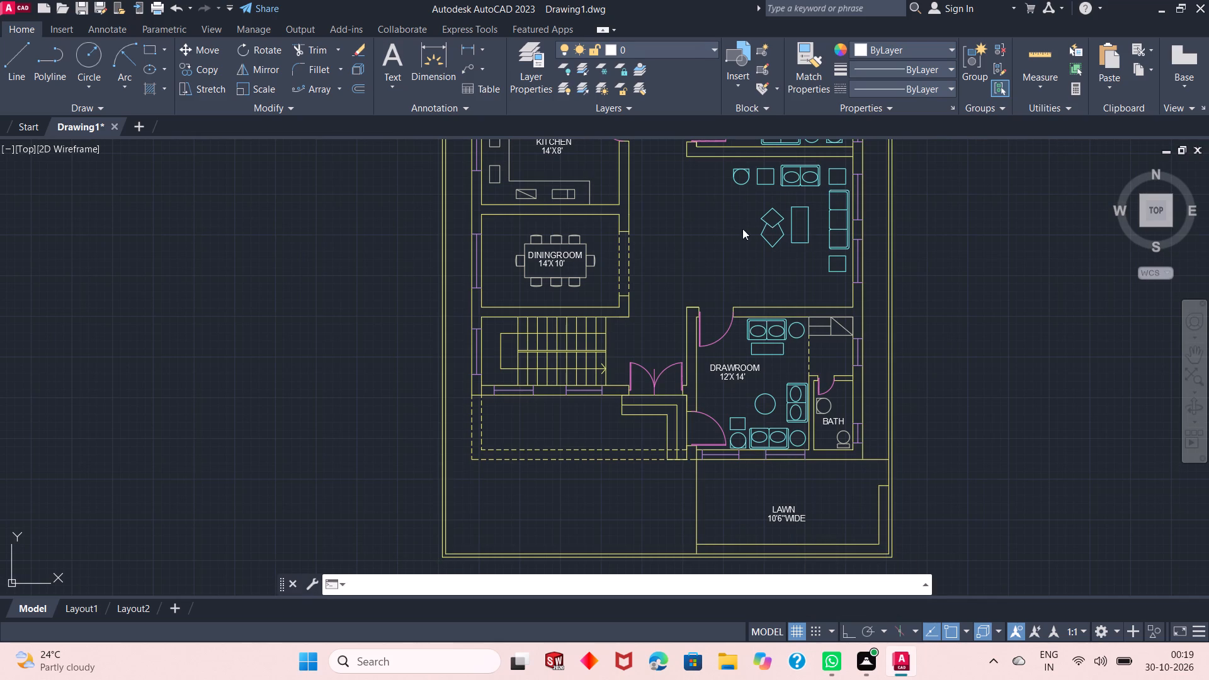
pyautogui.write('TV')
pyautogui.write('LOUNGE')
pyautogui.press('Return')
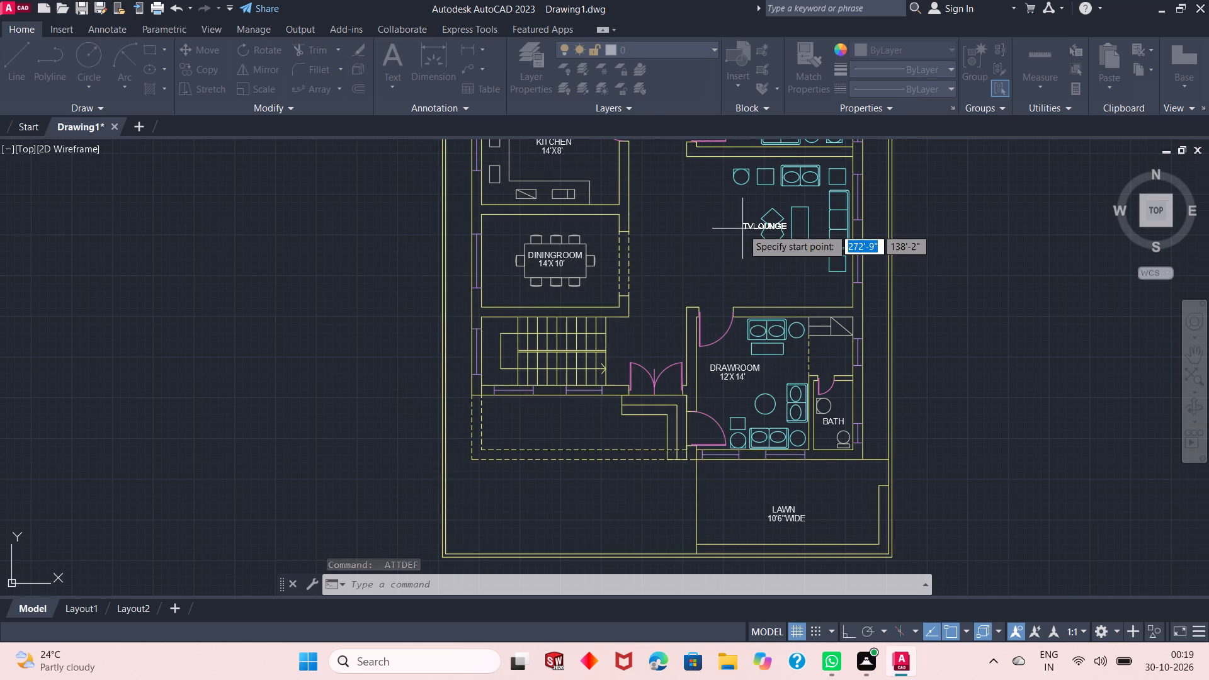
pyautogui.click(746, 283)
# Add an attribute tagged 12'X15'5" centred directly beneath the TVLOUNGE label.
pyautogui.press('space')
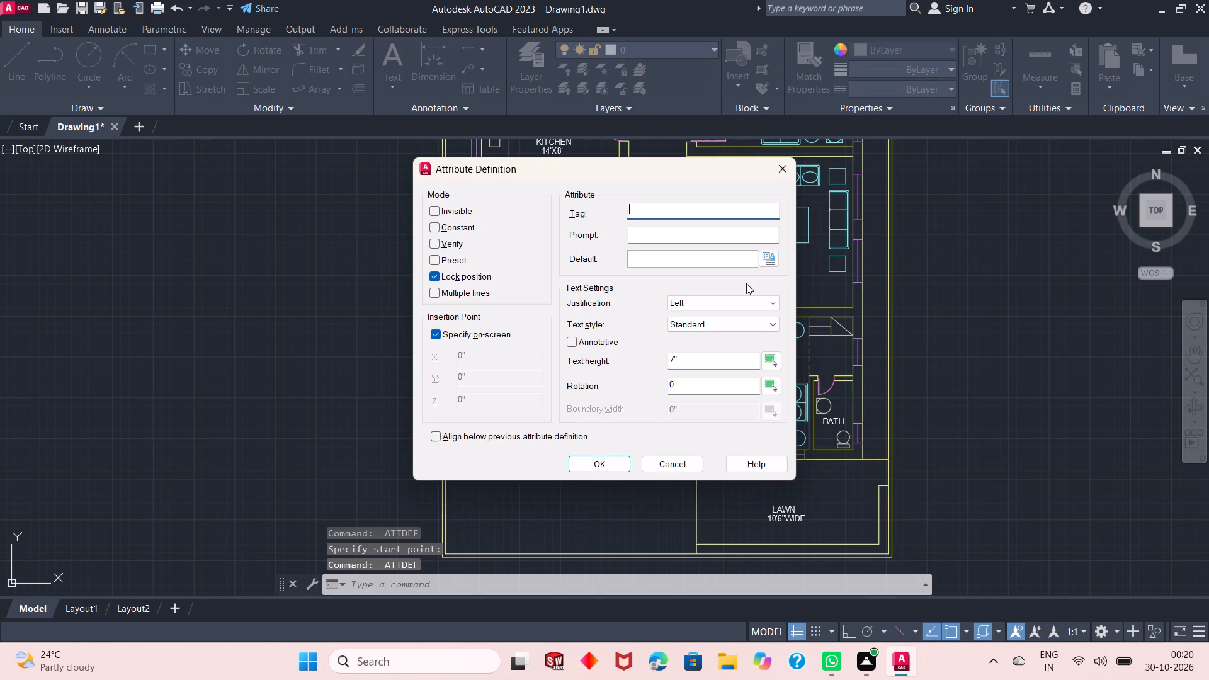
pyautogui.write("12'")
pyautogui.write('X2')
pyautogui.press('BackSpace')
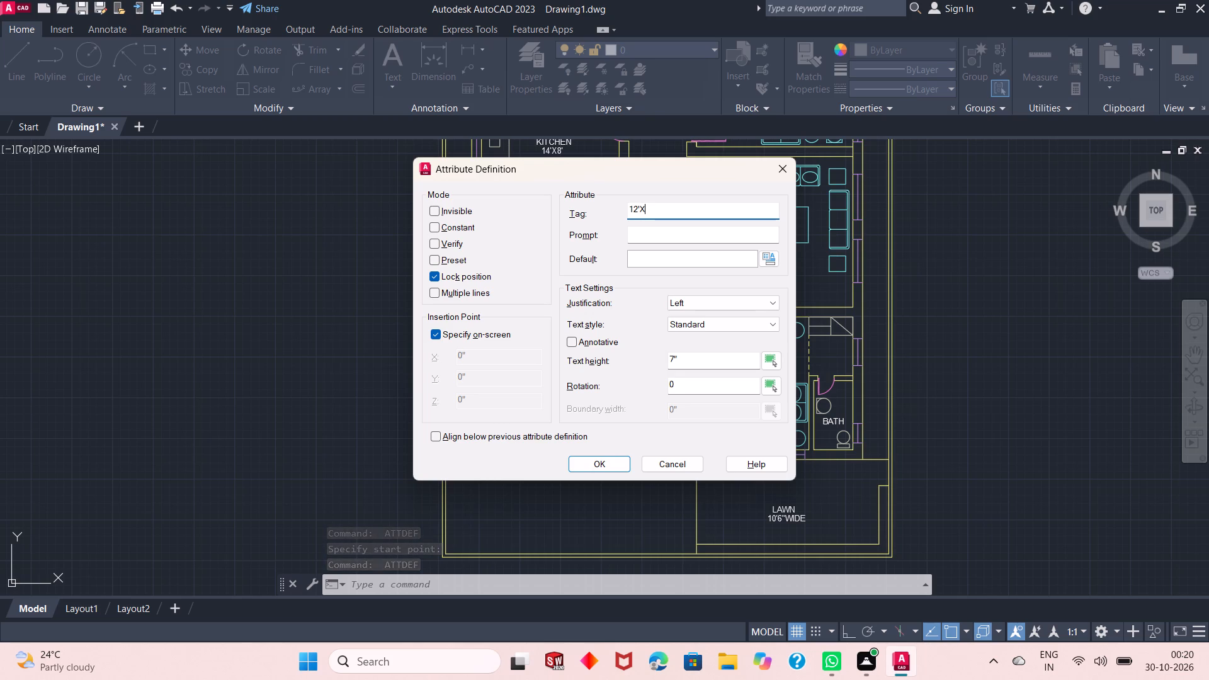
pyautogui.write('15\'5"')
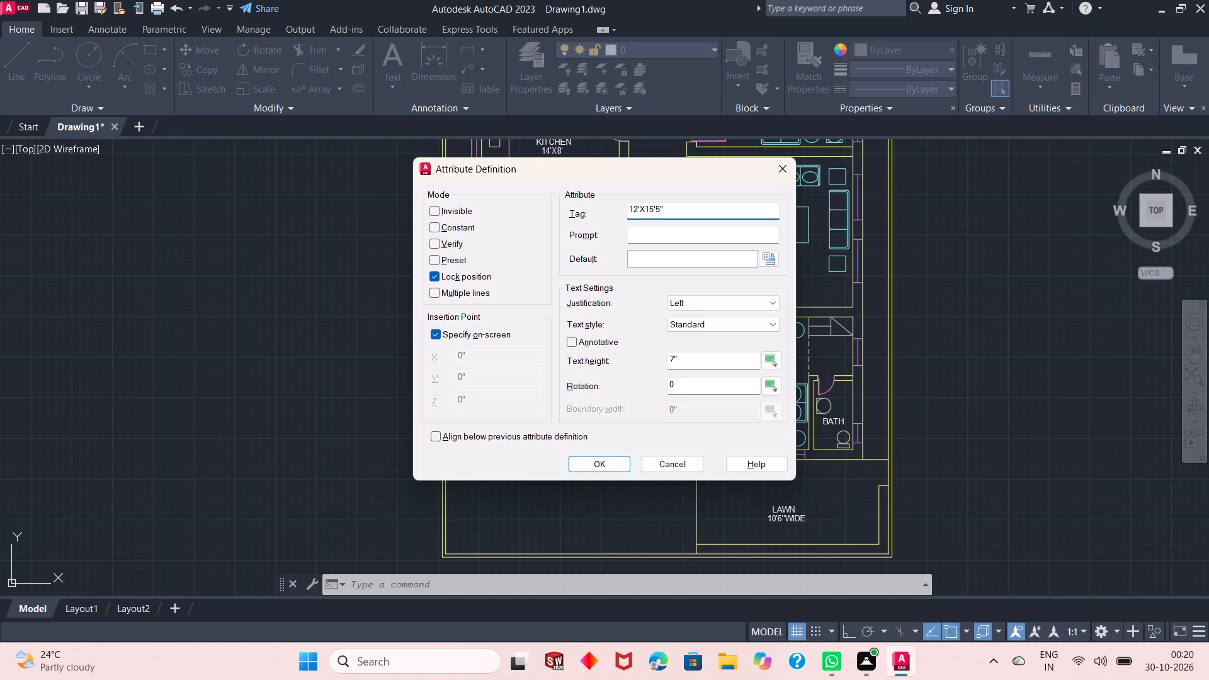
pyautogui.press('Return')
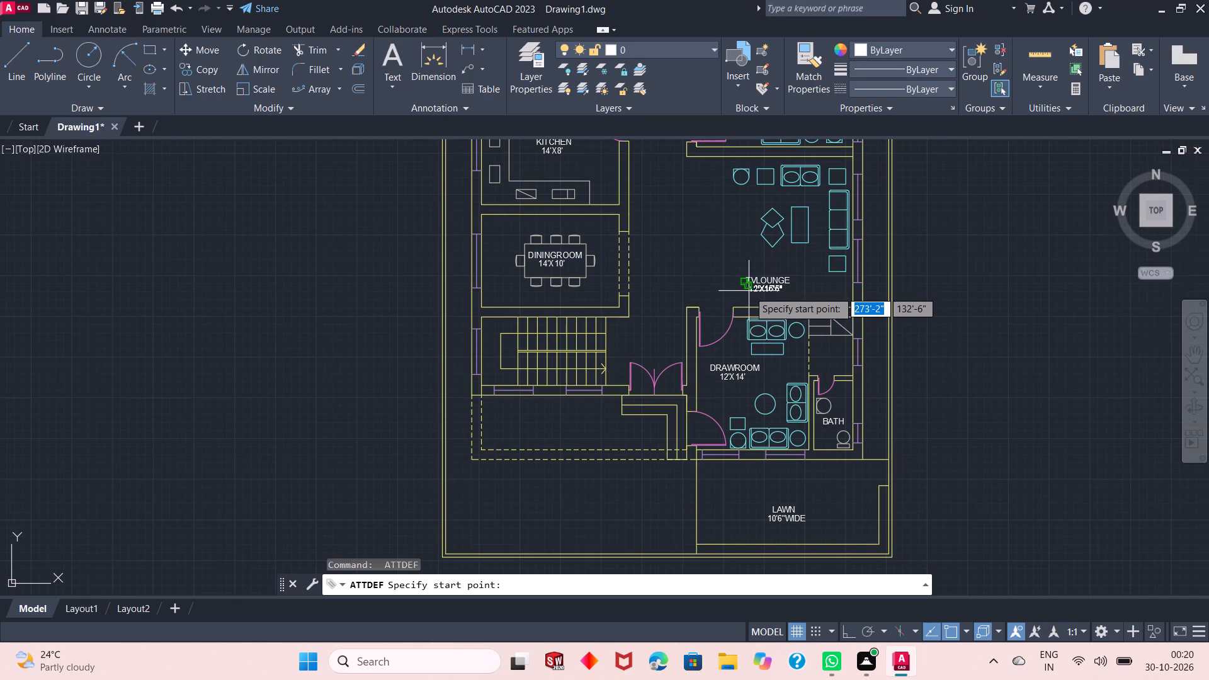
pyautogui.keyDown('ctrl'); pyautogui.scroll(4, 749, 291); pyautogui.keyUp('ctrl')
pyautogui.click(752, 297)
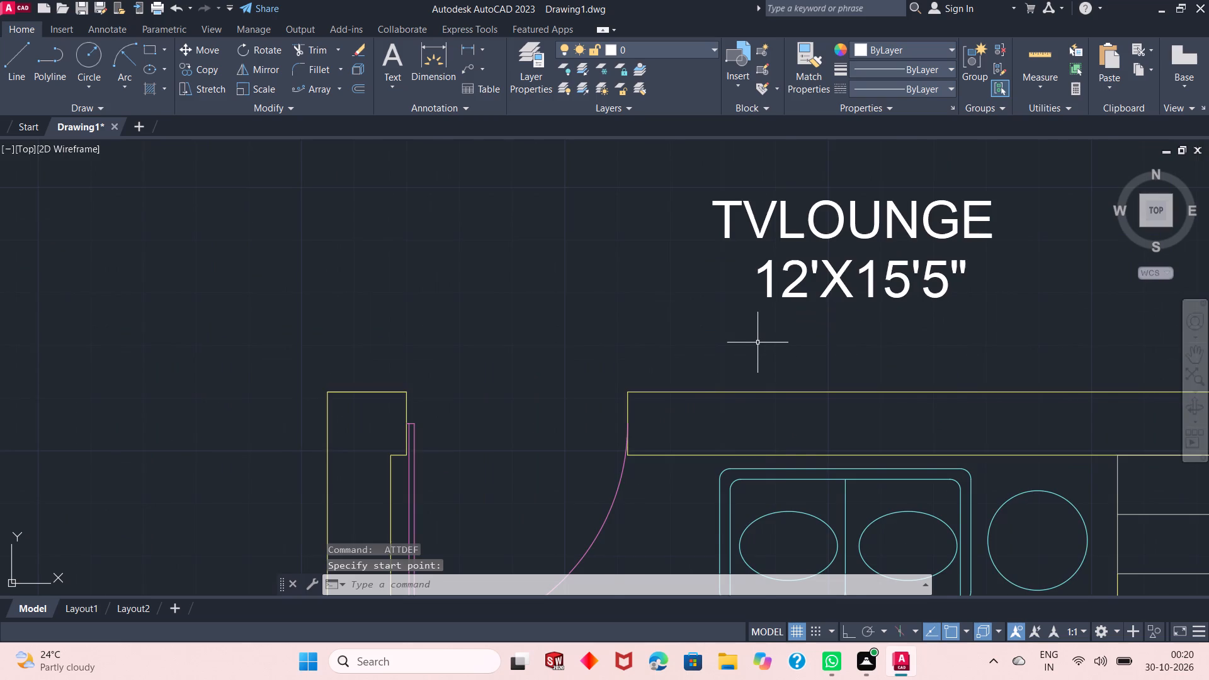
# Add an attribute tagged BEDROOM in the east bedroom above the TV lounge, between its bed and the outer wall.
pyautogui.keyDown('ctrl'); pyautogui.scroll(-2, 758, 343); pyautogui.keyUp('ctrl')
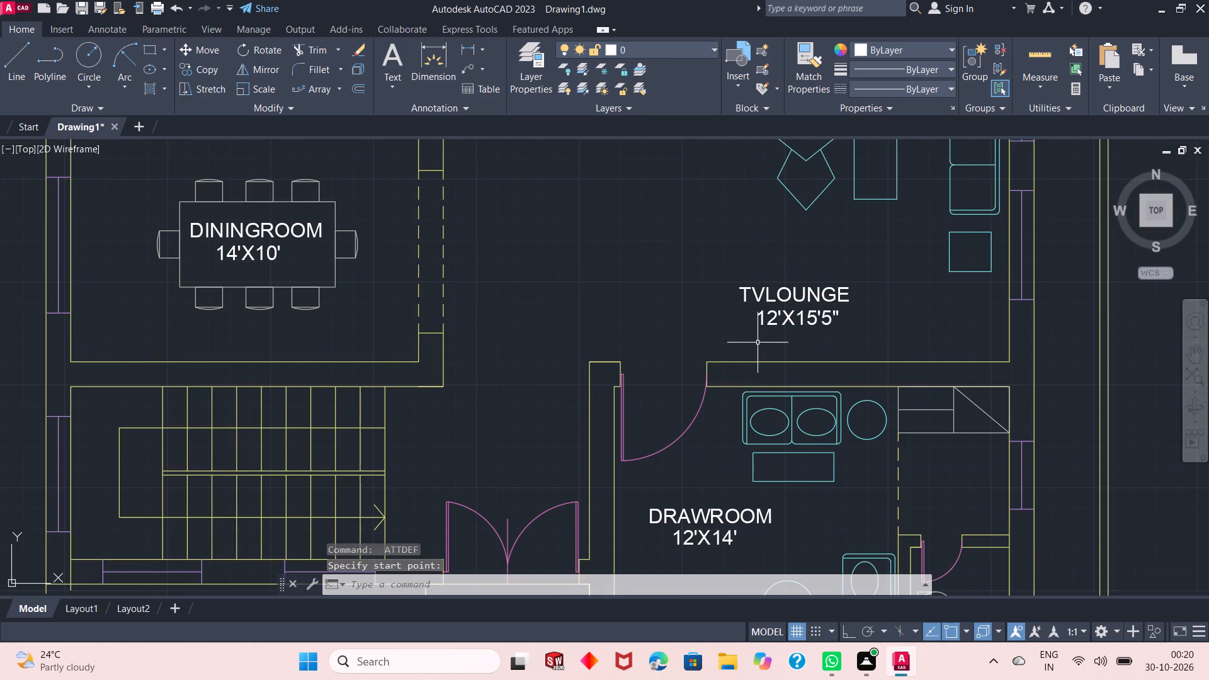
pyautogui.press('space')
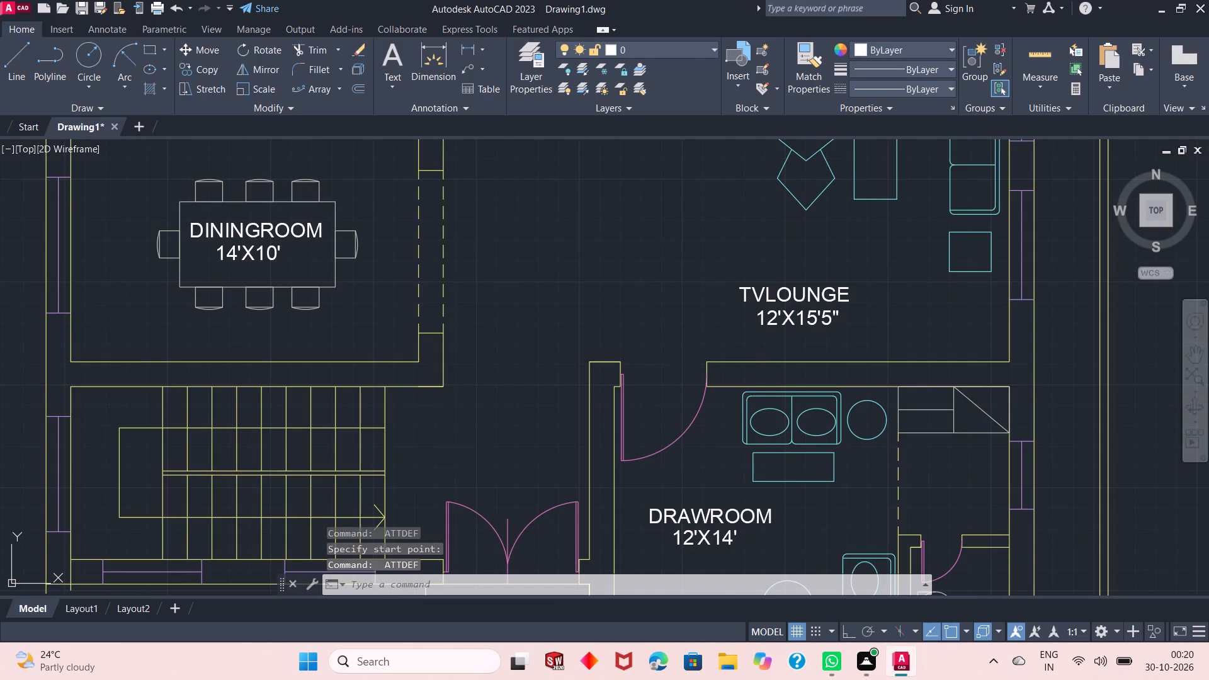
pyautogui.write('BEDROOM')
pyautogui.press('Return')
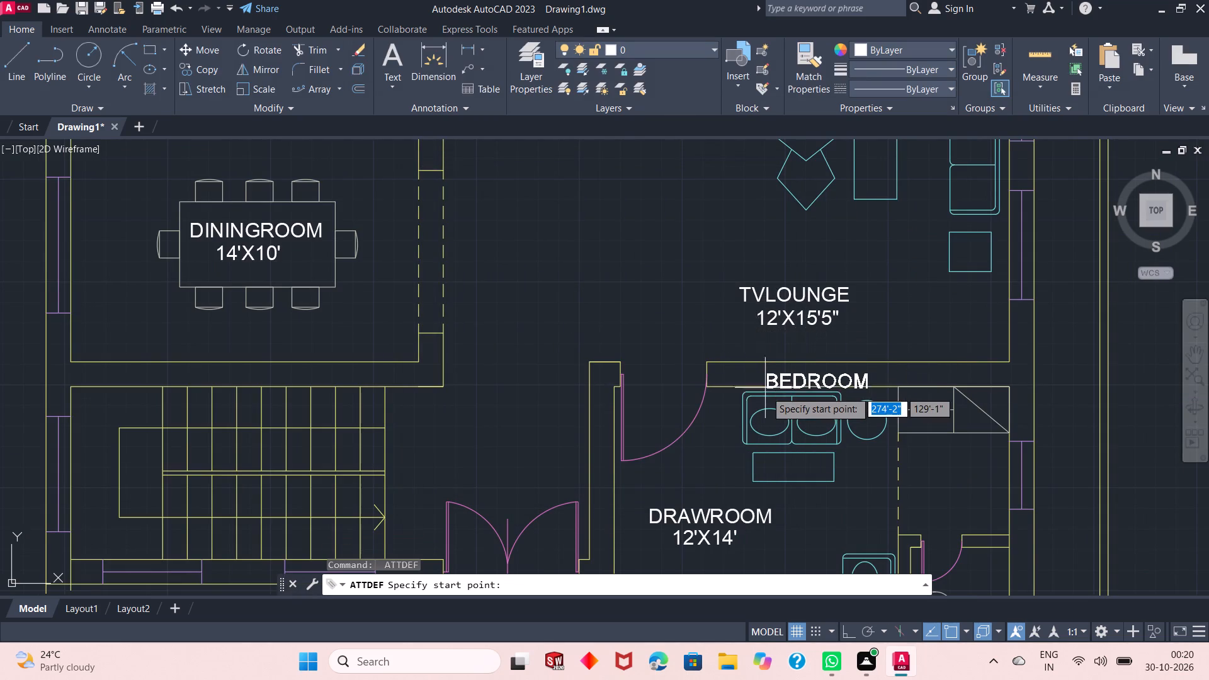
pyautogui.keyDown('ctrl'); pyautogui.scroll(-4, 766, 392); pyautogui.keyUp('ctrl')
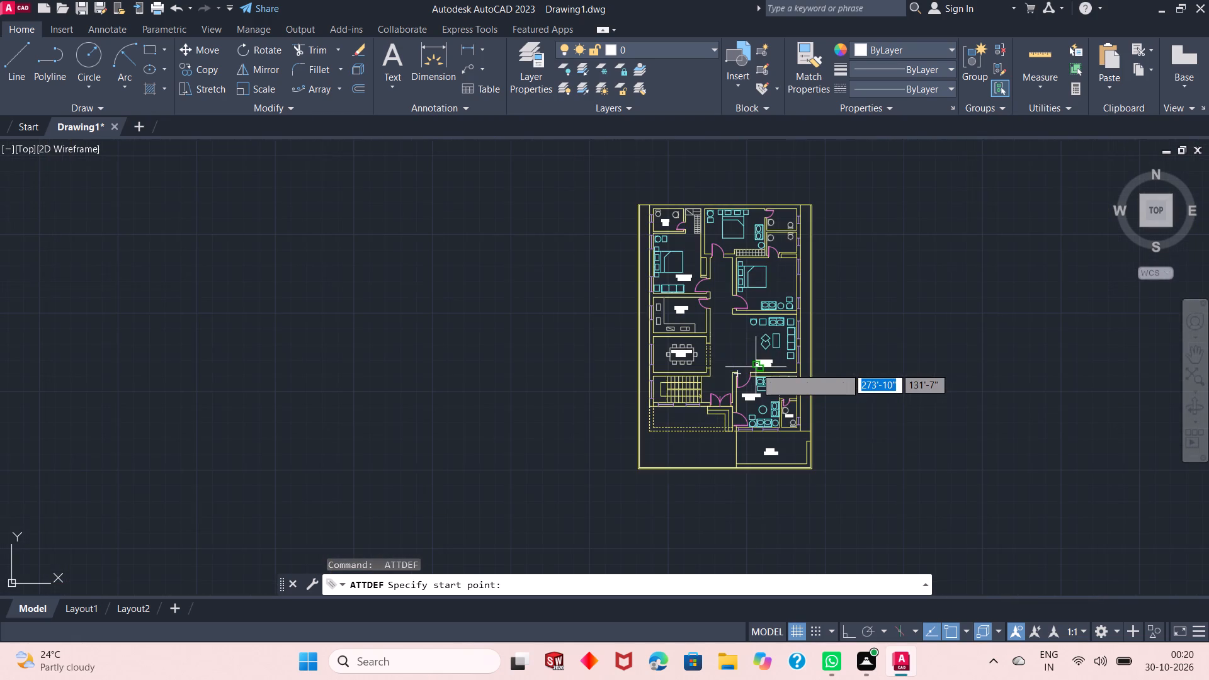
pyautogui.keyDown('ctrl'); pyautogui.scroll(5, 774, 284); pyautogui.keyUp('ctrl')
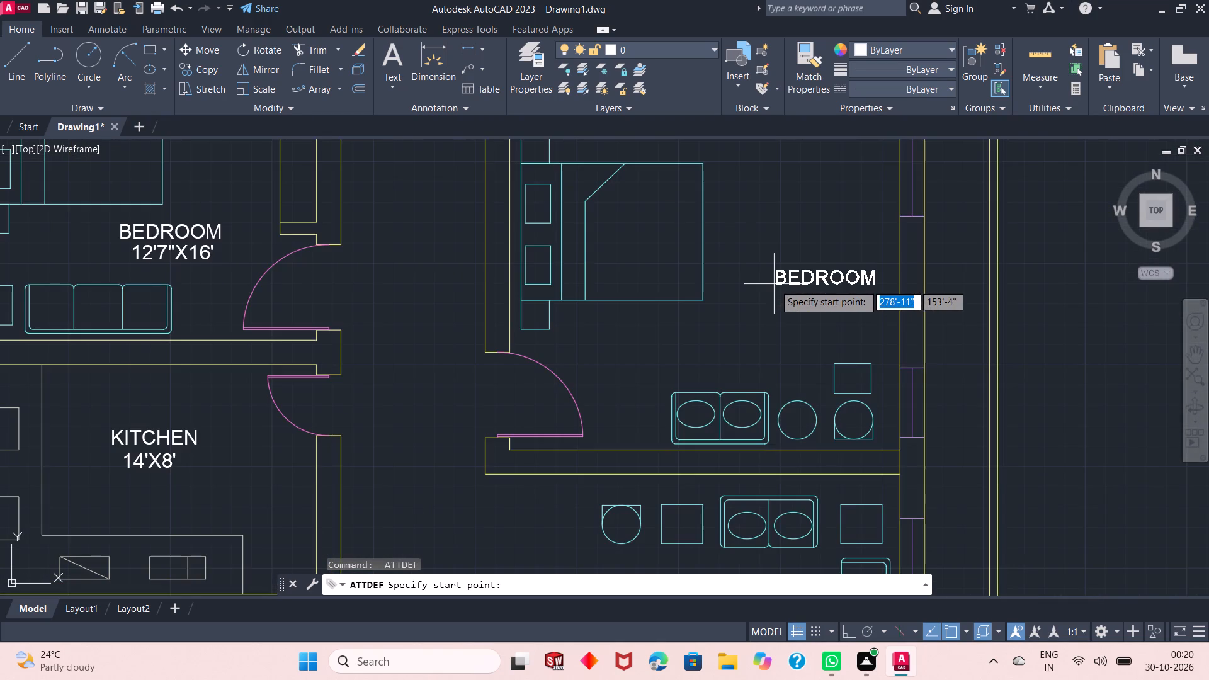
pyautogui.click(760, 273)
# Add an attribute tagged 16'X14' centred directly beneath the east bedroom's BEDROOM label.
pyautogui.press('space')
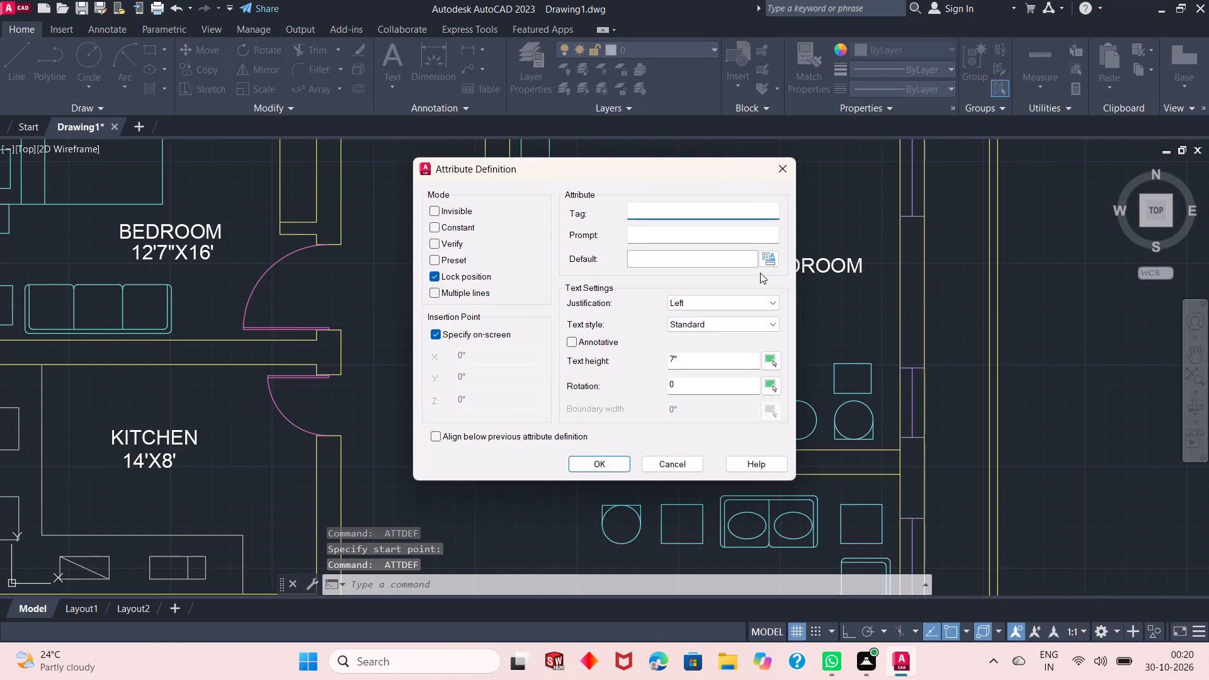
pyautogui.write("16'X14'")
pyautogui.press('Return')
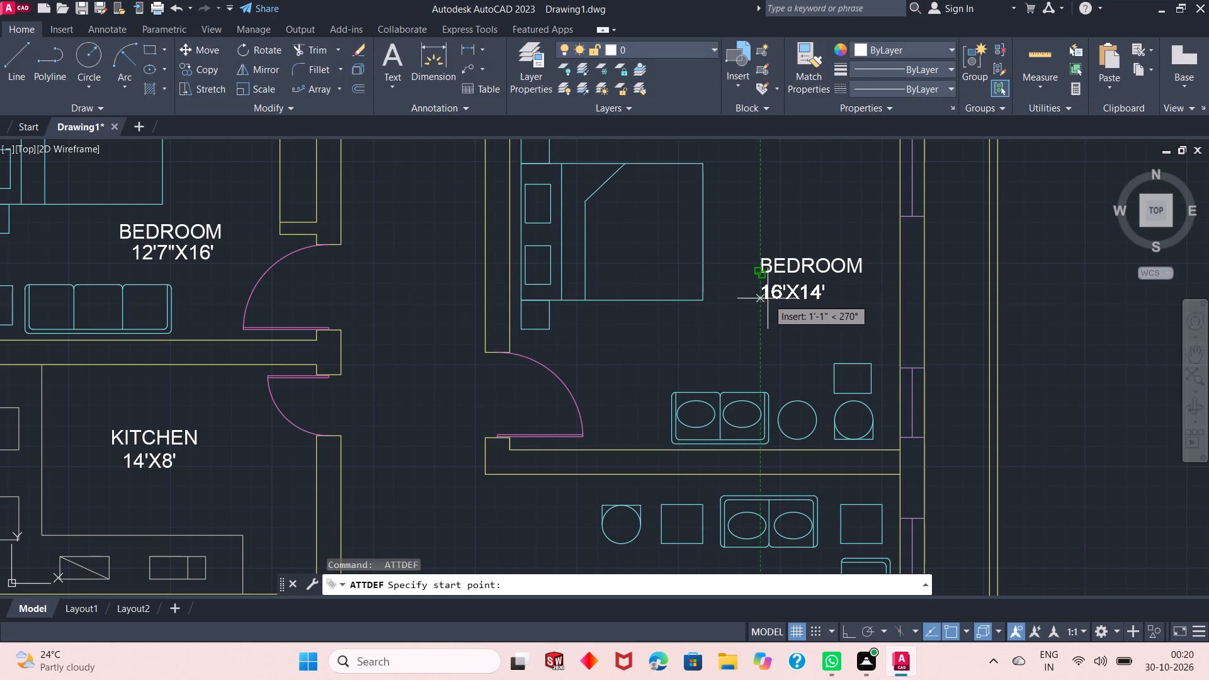
pyautogui.click(773, 295)
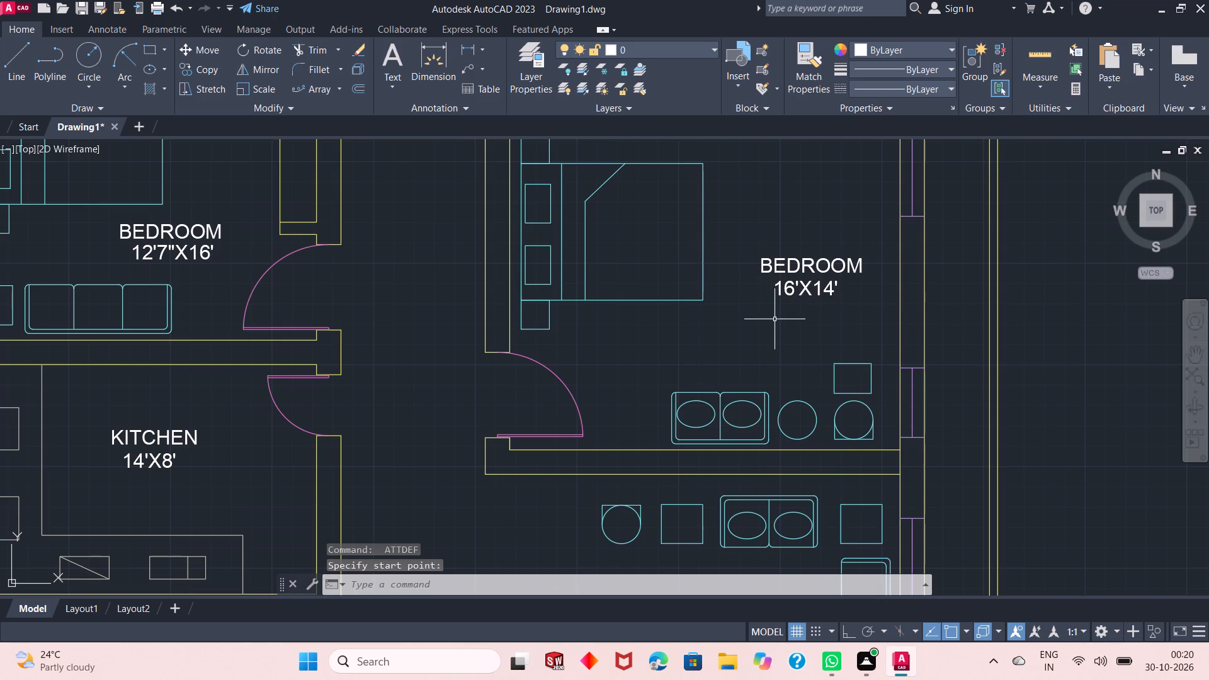
# Add an attribute tagged BATH in the north-east corner bathroom, above its fixtures.
pyautogui.keyDown('ctrl'); pyautogui.scroll(-3, 759, 407); pyautogui.keyUp('ctrl')
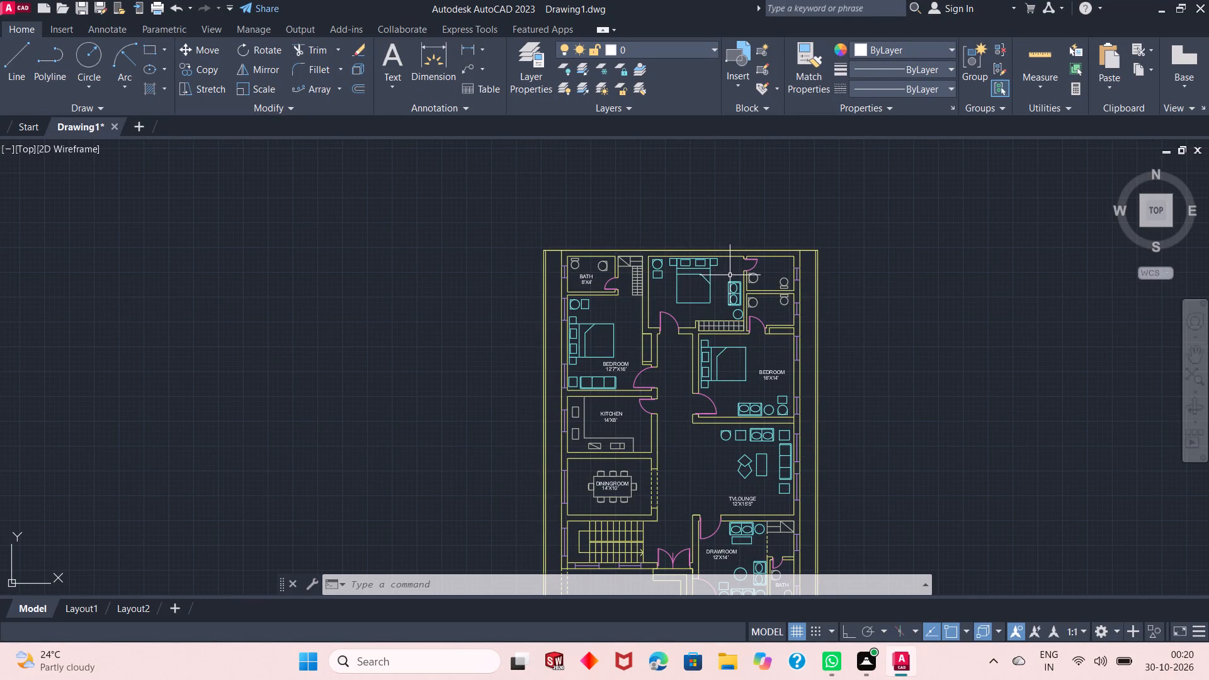
pyautogui.keyDown('ctrl'); pyautogui.scroll(2, 730, 275); pyautogui.keyUp('ctrl')
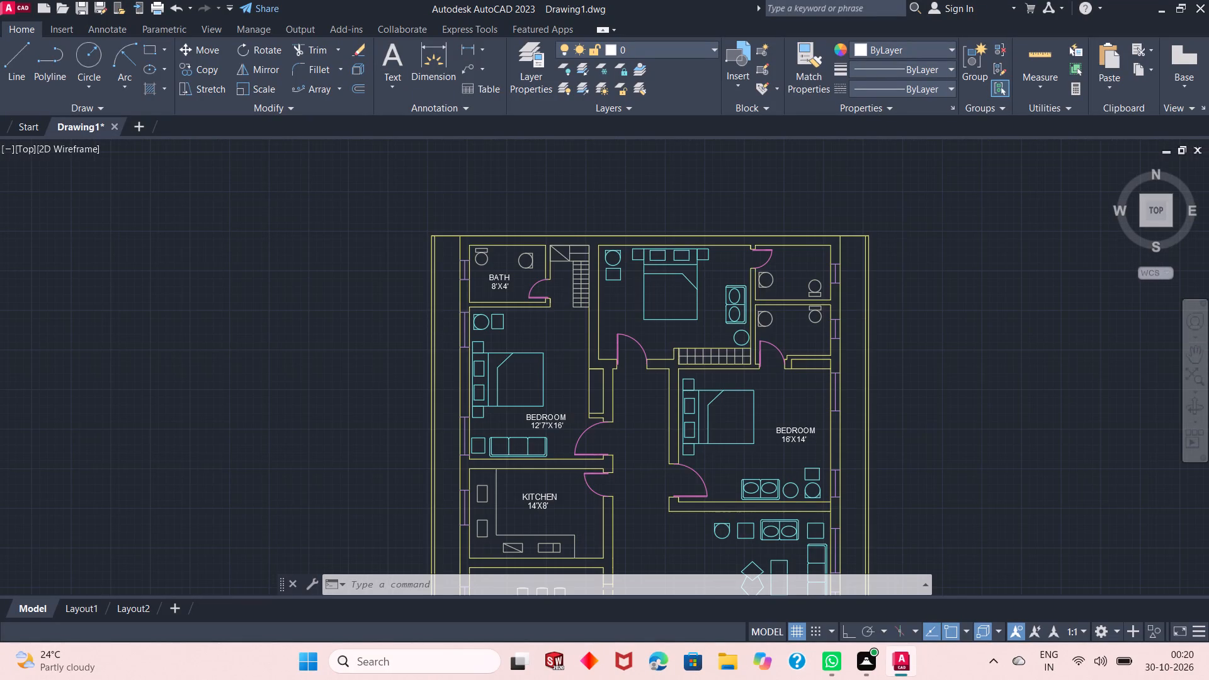
pyautogui.press('space')
pyautogui.write('BA')
pyautogui.write('TH')
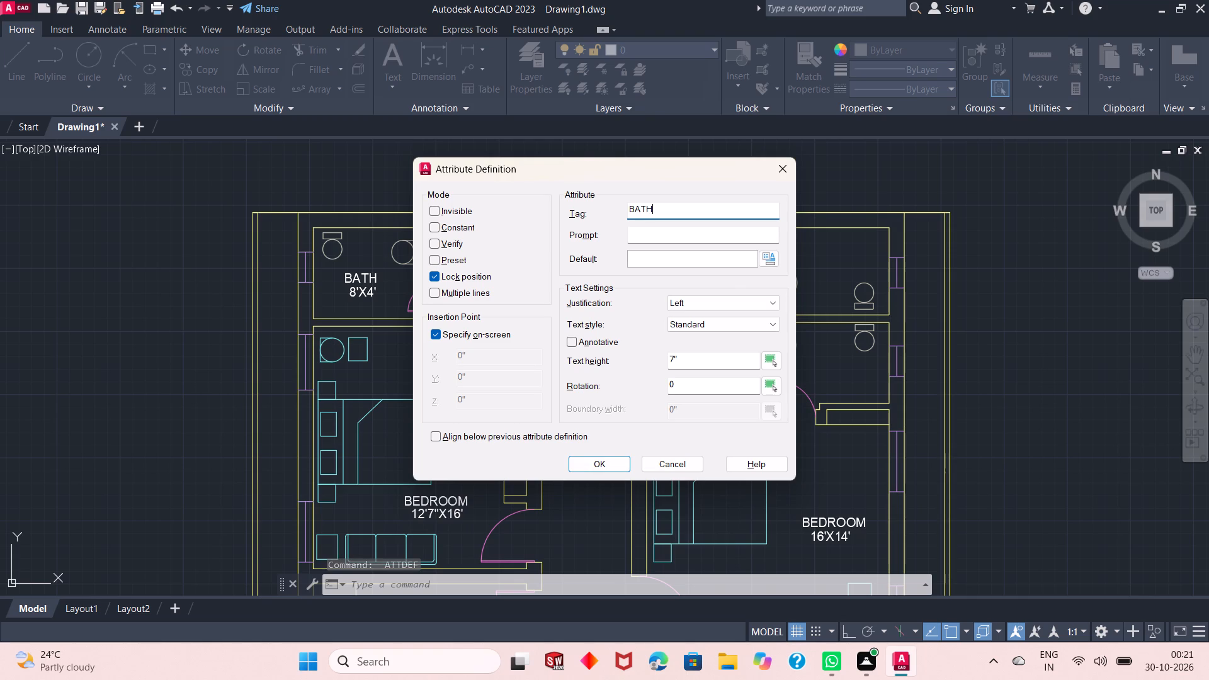
pyautogui.press('Return')
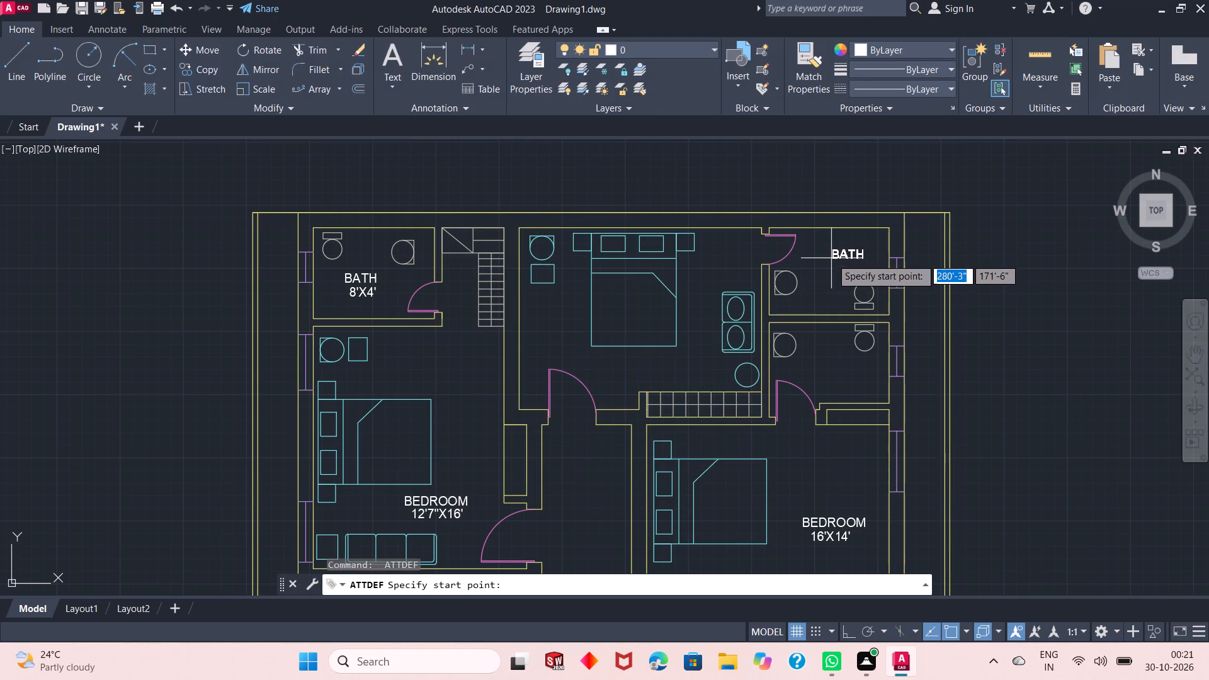
pyautogui.click(824, 254)
# Add an attribute tagged BATH in the bathroom just south of the north-east corner bathroom, below its fixtures.
pyautogui.press('space')
pyautogui.write('BATH')
pyautogui.press('Return')
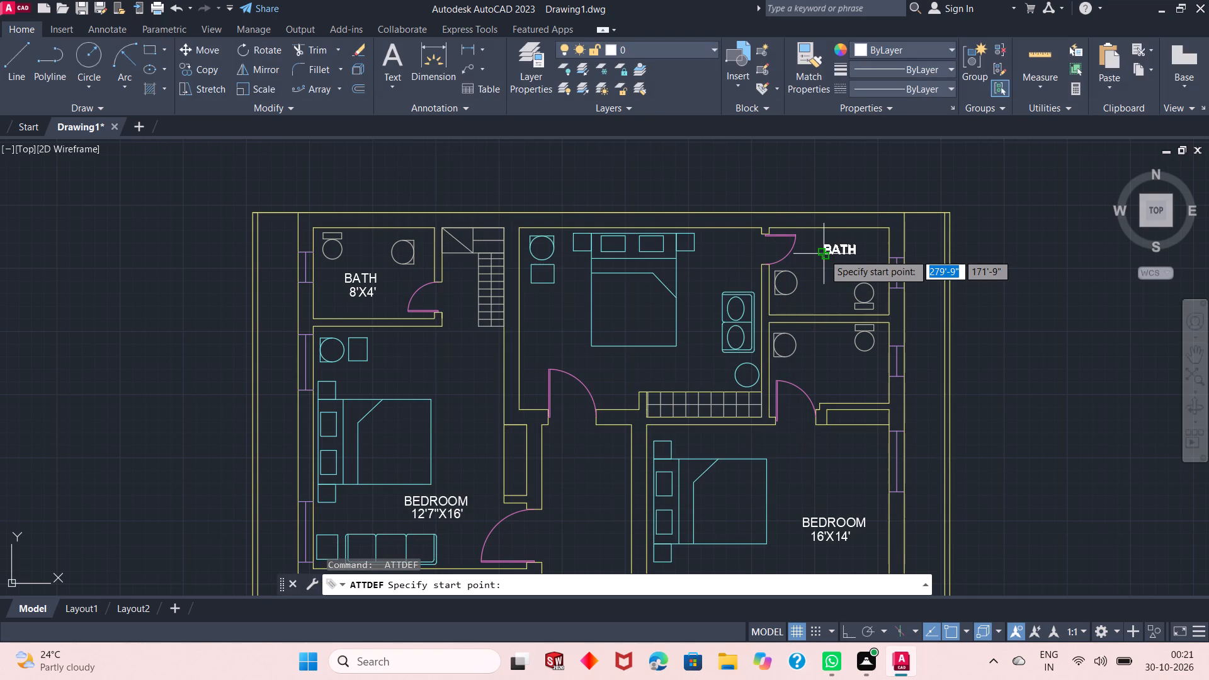
pyautogui.click(813, 370)
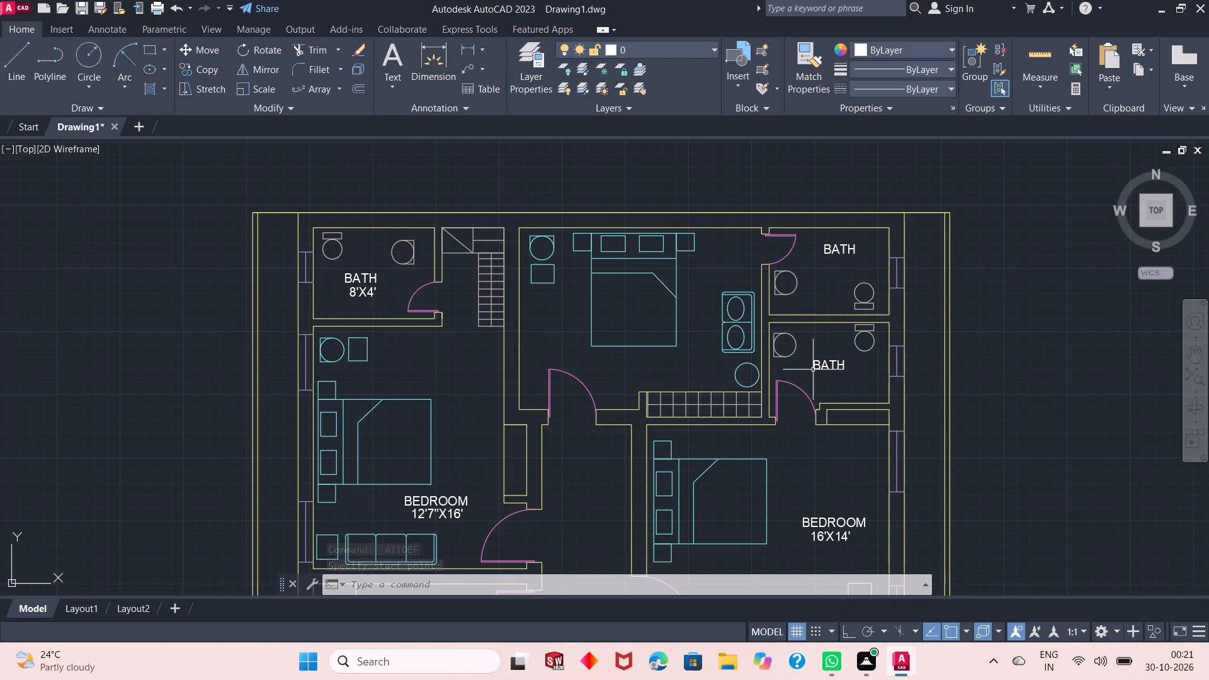
# Add an attribute tagged 6"X4" directly beneath the BATH label in the north-east corner bathroom.
pyautogui.press('Return')
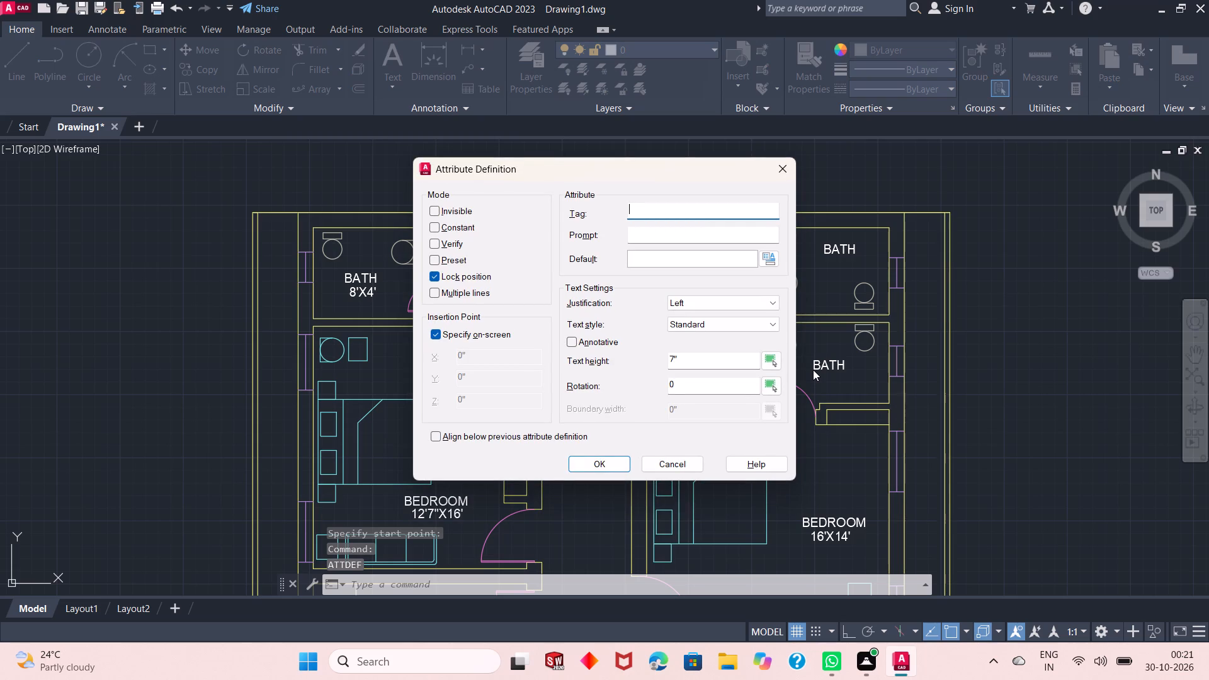
pyautogui.press('6')
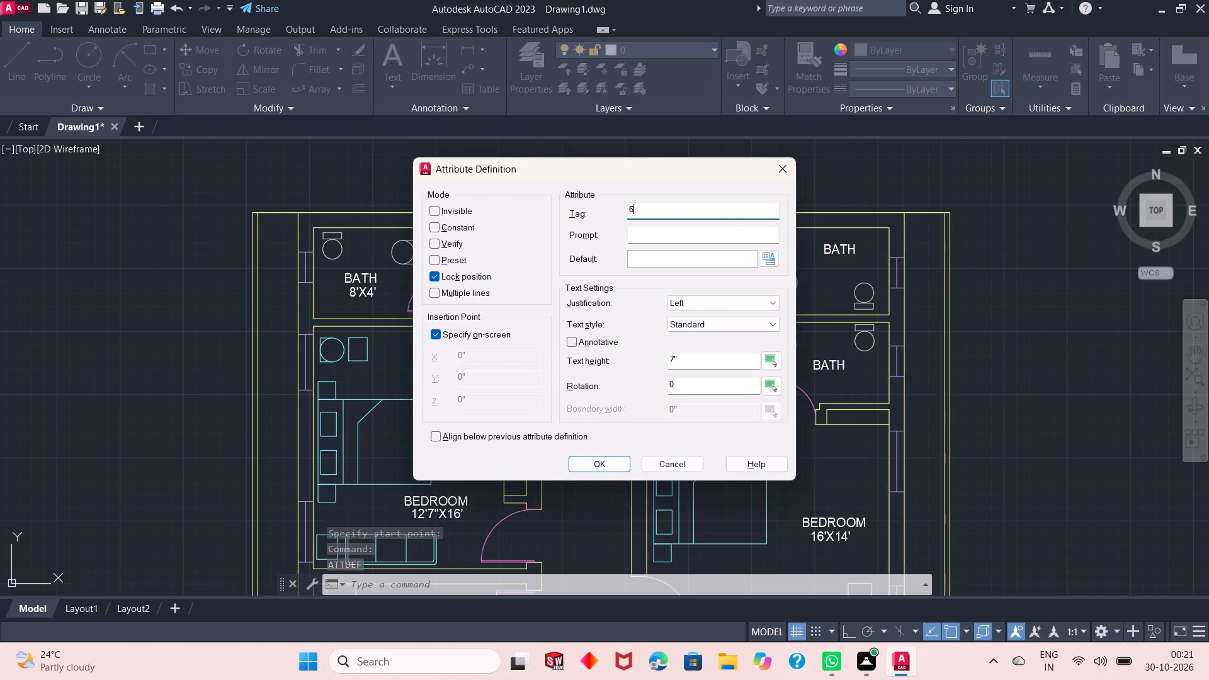
pyautogui.hotkey('shift', '"')
pyautogui.press('x')
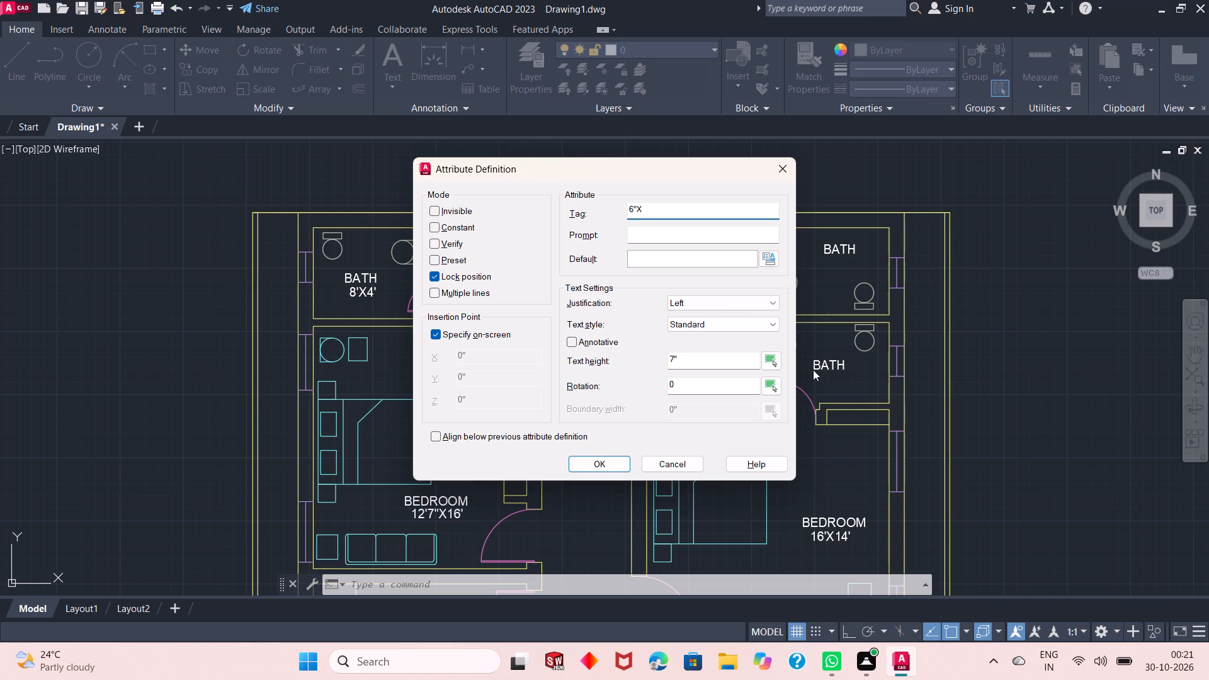
pyautogui.write('4"')
pyautogui.press('Return')
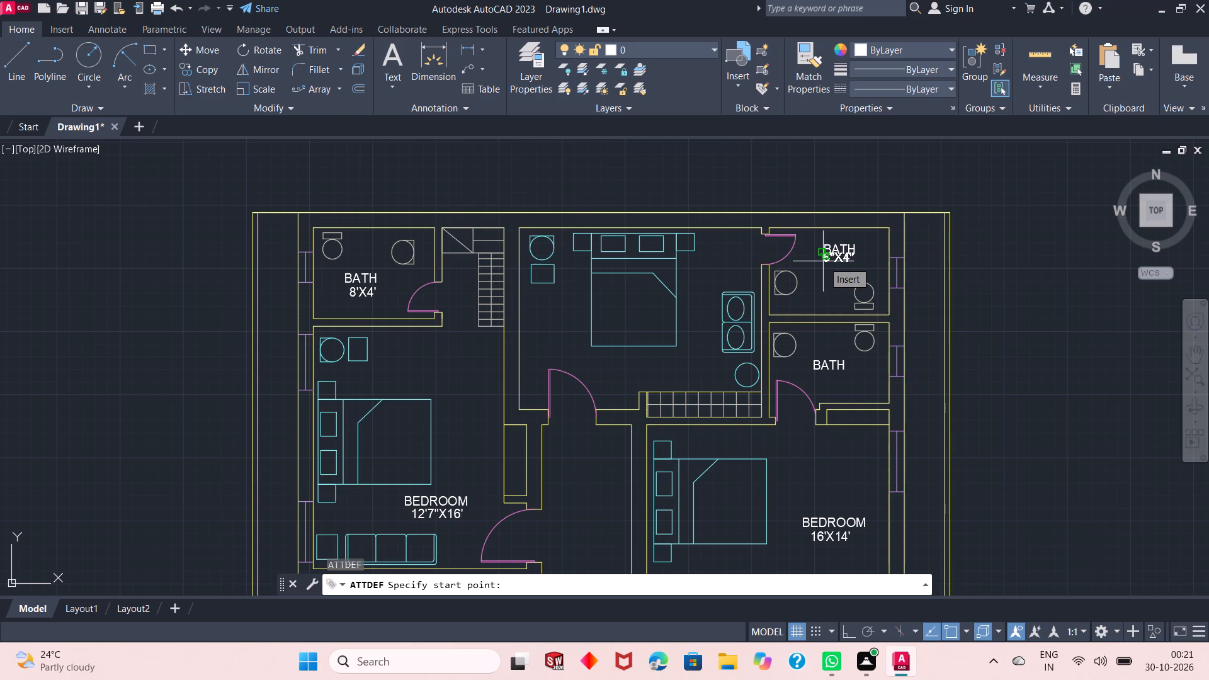
pyautogui.keyDown('ctrl'); pyautogui.scroll(2, 823, 261); pyautogui.keyUp('ctrl')
pyautogui.click(823, 277)
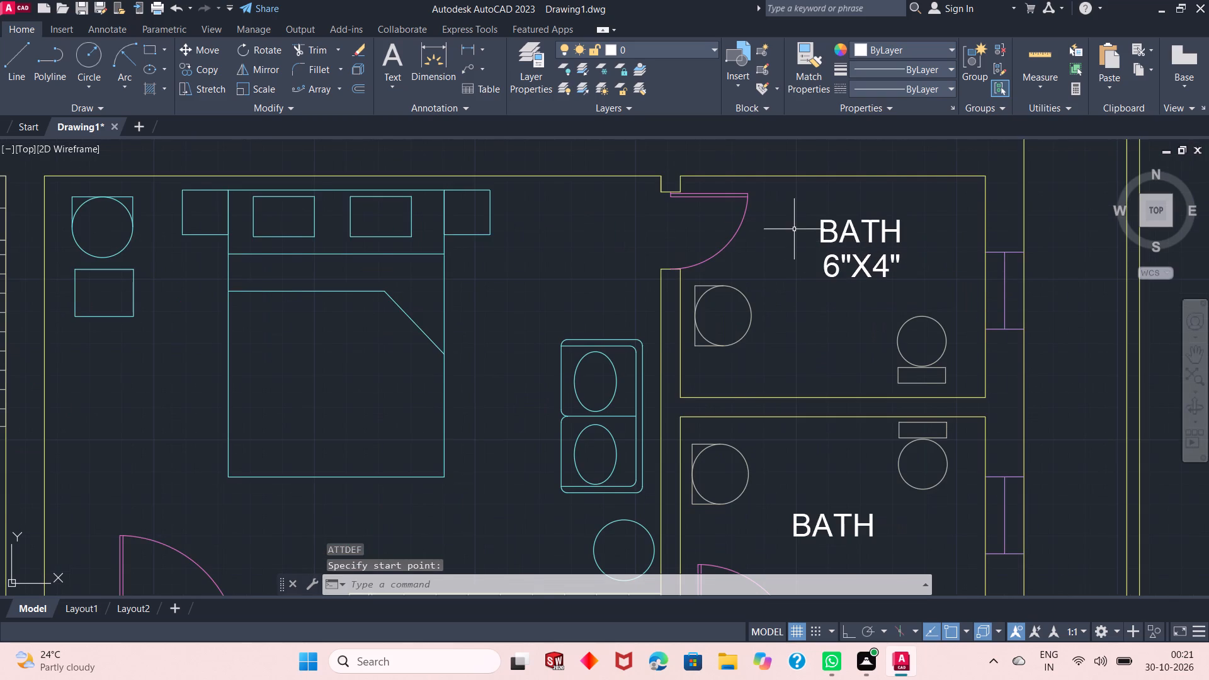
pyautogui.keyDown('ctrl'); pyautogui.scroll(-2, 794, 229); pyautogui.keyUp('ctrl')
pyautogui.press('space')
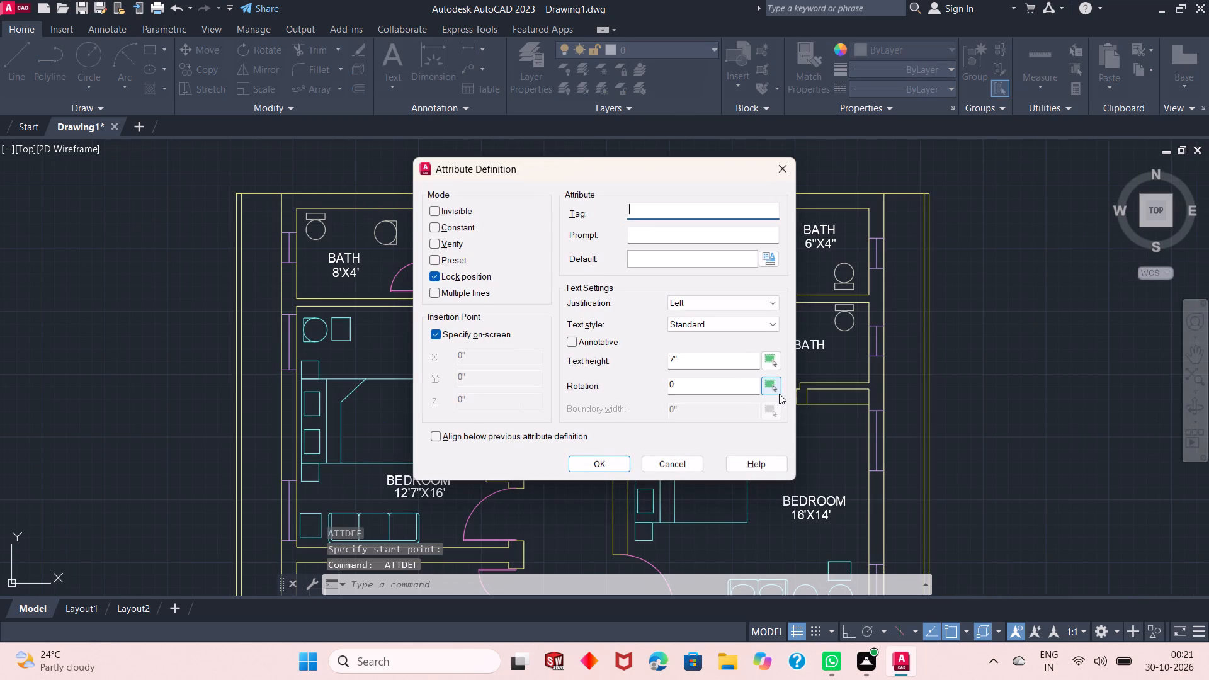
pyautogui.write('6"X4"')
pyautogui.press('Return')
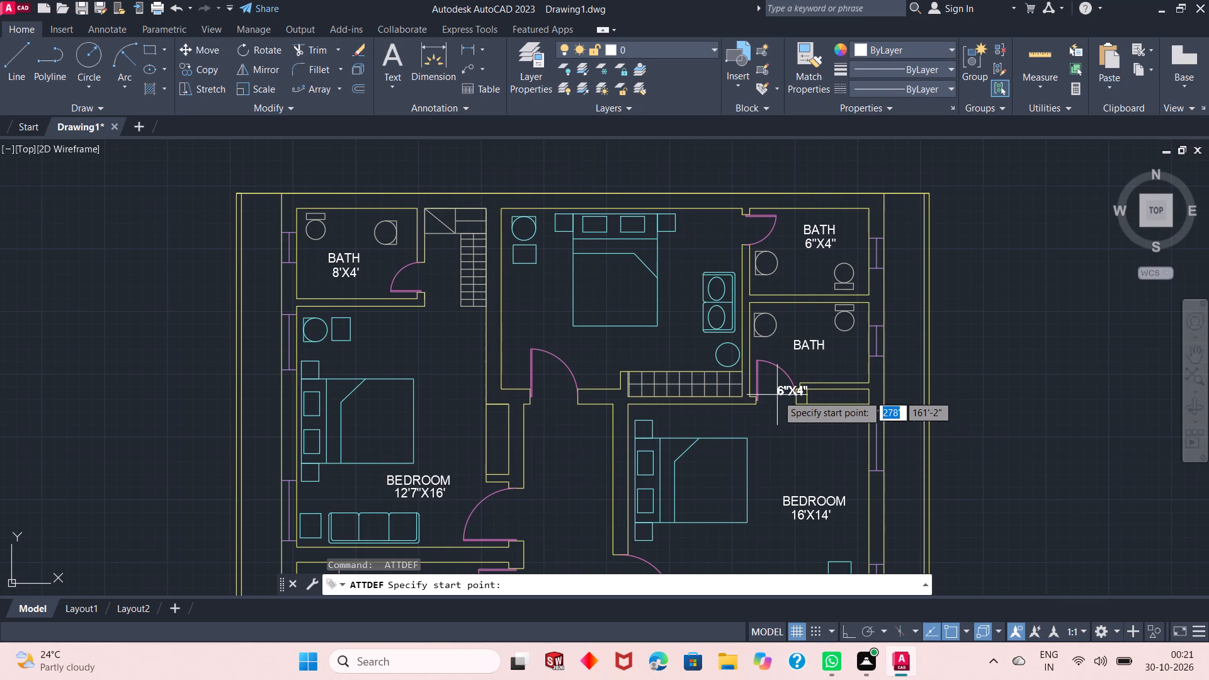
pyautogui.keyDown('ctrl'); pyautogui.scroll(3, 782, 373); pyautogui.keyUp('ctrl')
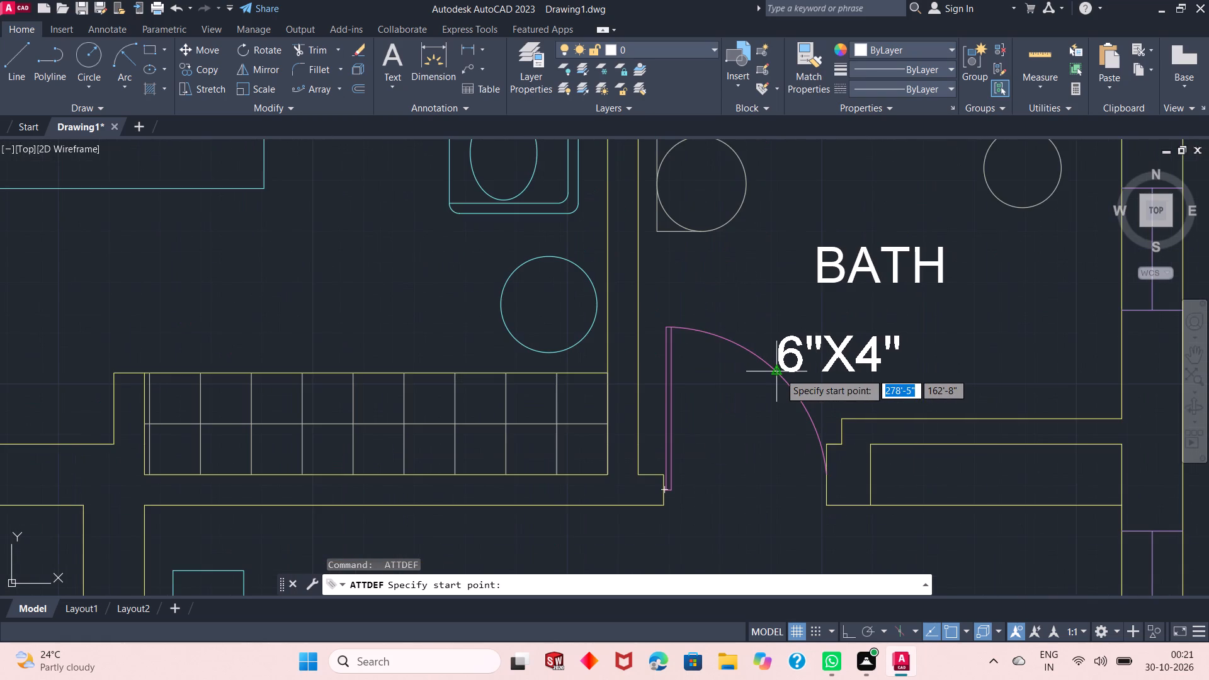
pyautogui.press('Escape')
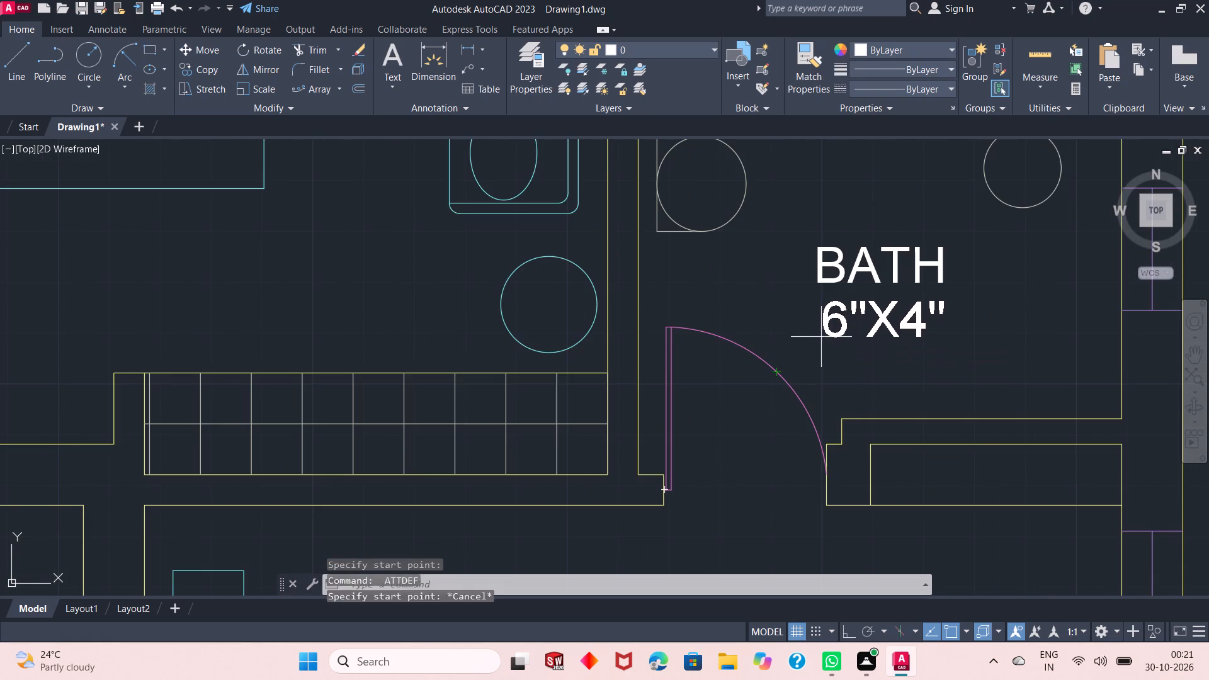
# Add an attribute tagged 6"X4" directly beneath the BATH label in the bathroom south of the north-east corner bathroom.
pyautogui.press('space')
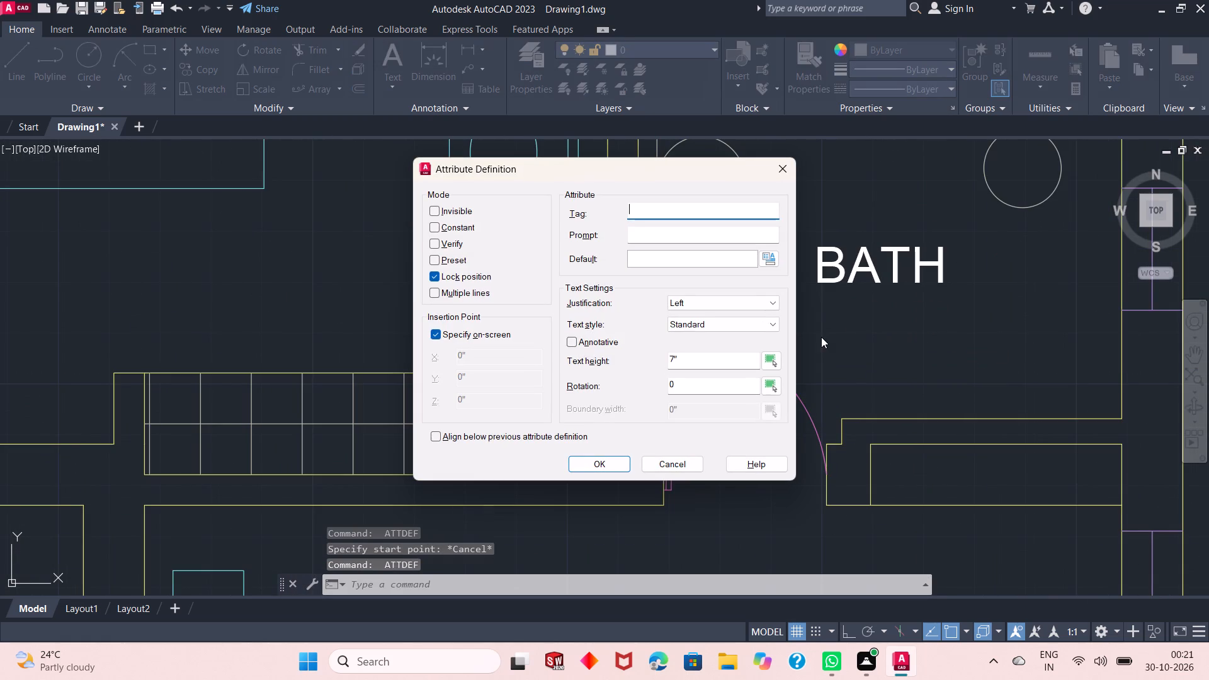
pyautogui.press('6')
pyautogui.hotkey('shift', '"')
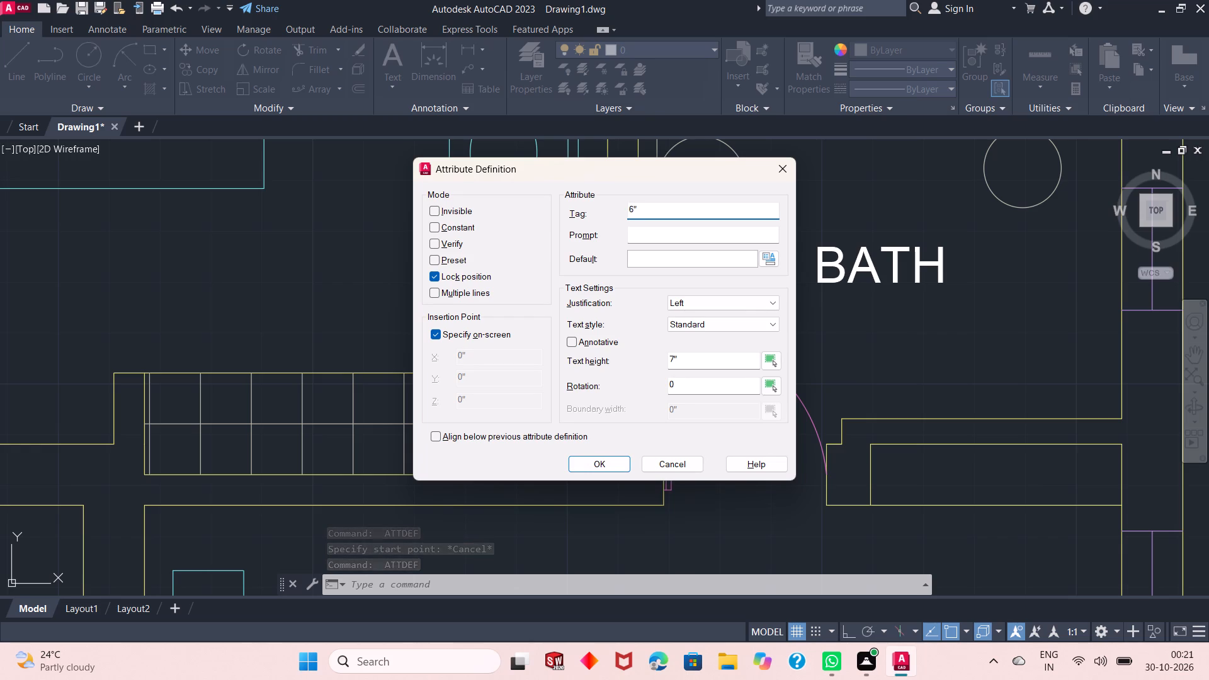
pyautogui.press('x')
pyautogui.write('4"')
pyautogui.press('Return')
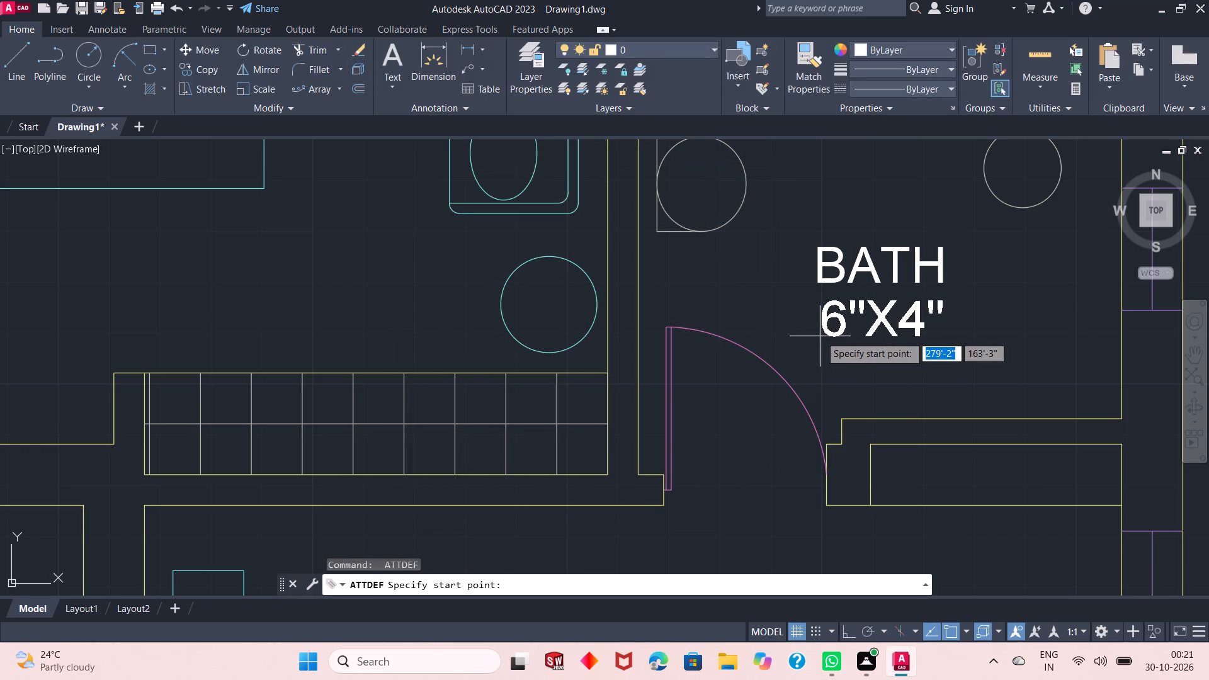
pyautogui.click(819, 334)
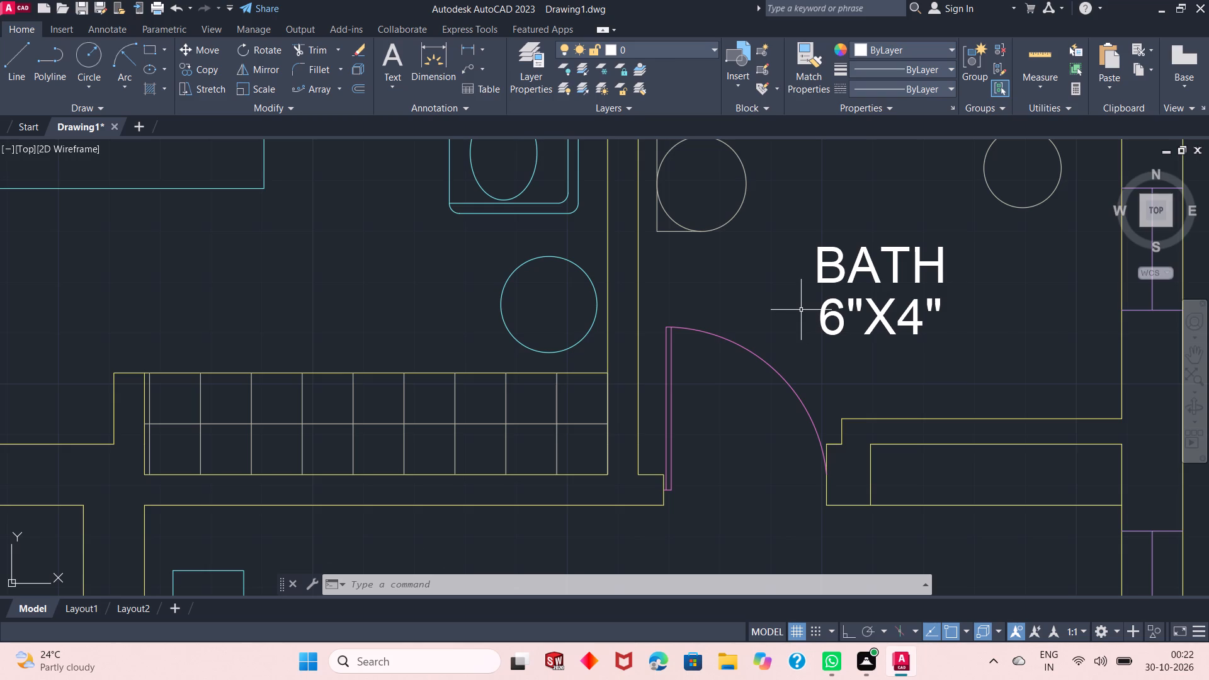
# Add an attribute tagged BEDROOM in the north-centre bedroom, just below the foot of the bed.
pyautogui.keyDown('ctrl'); pyautogui.scroll(-2, 837, 351); pyautogui.keyUp('ctrl')
pyautogui.press('space')
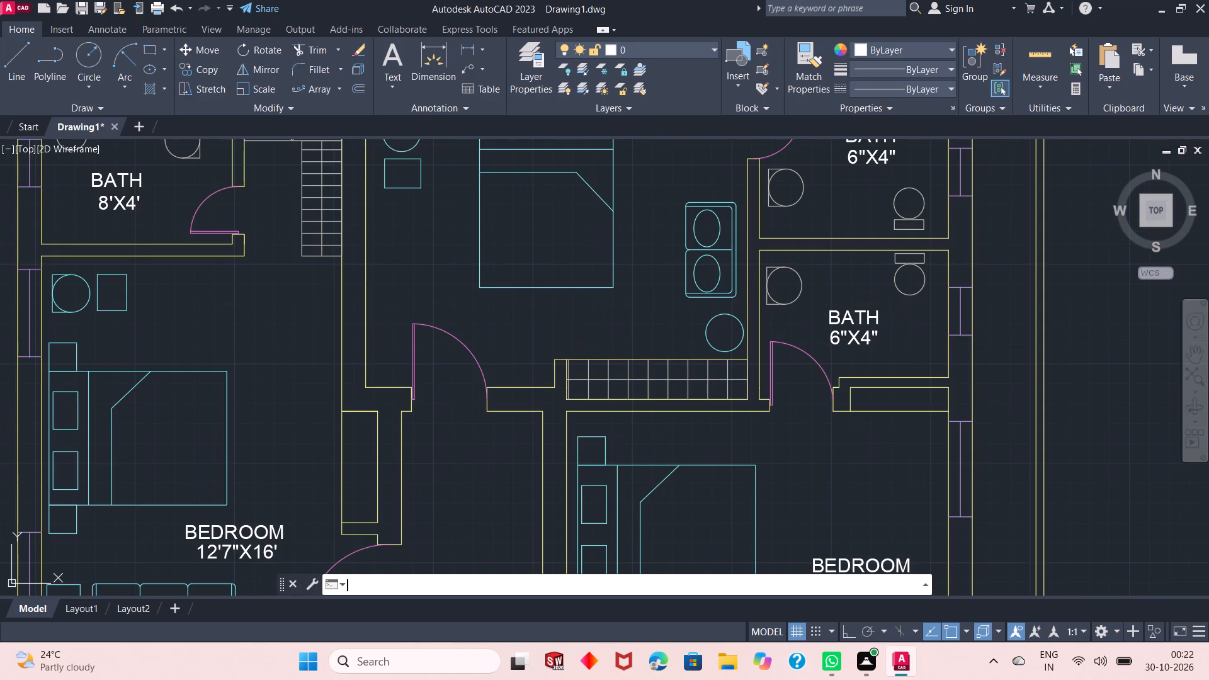
pyautogui.write('BEDROOM')
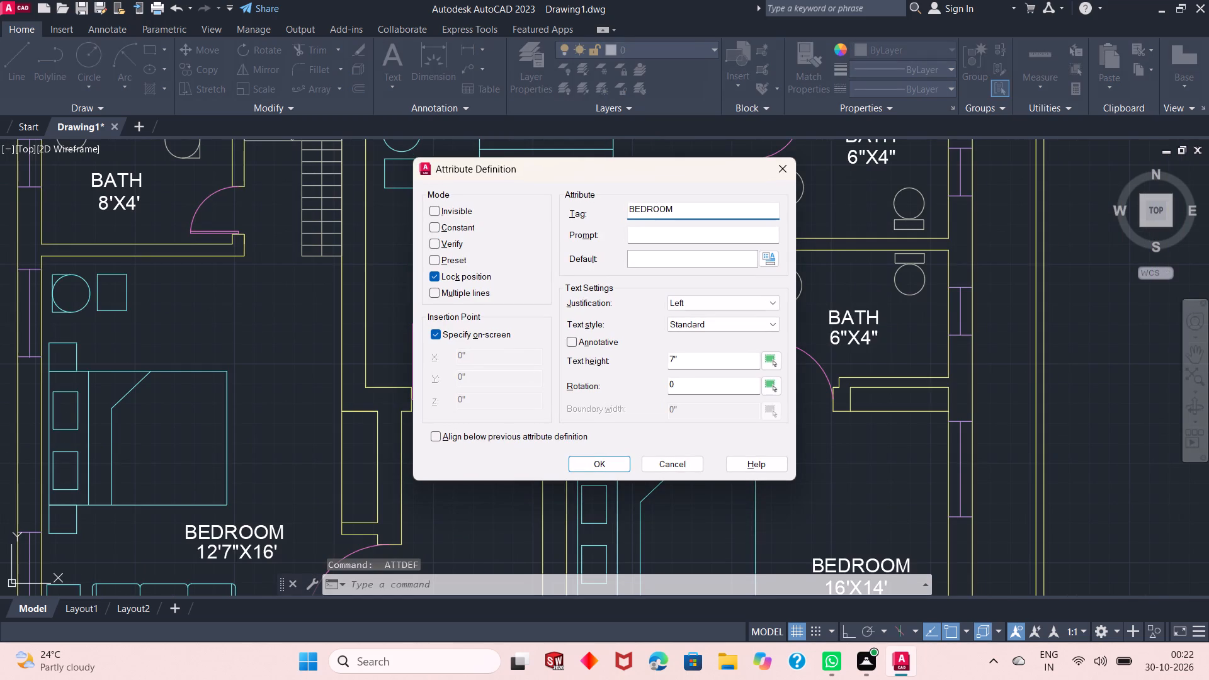
pyautogui.press('Return')
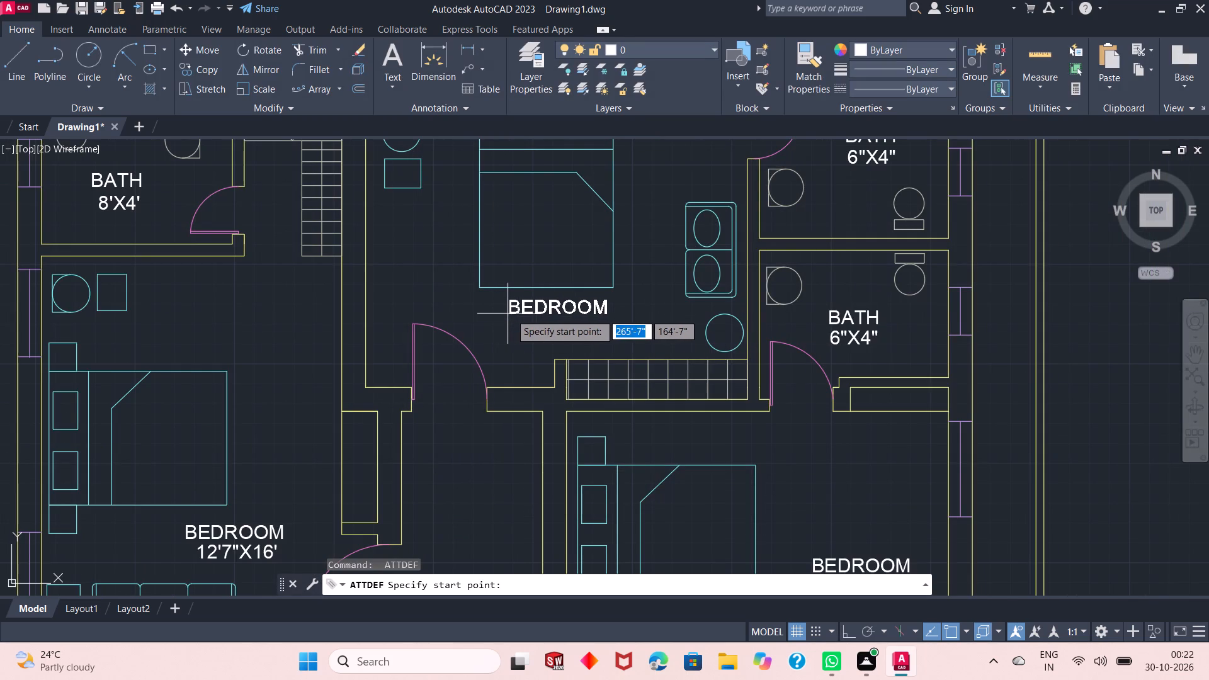
pyautogui.click(512, 314)
# Add an attribute tagged 16'X12' centred directly beneath the north-centre bedroom's BEDROOM label.
pyautogui.press('space')
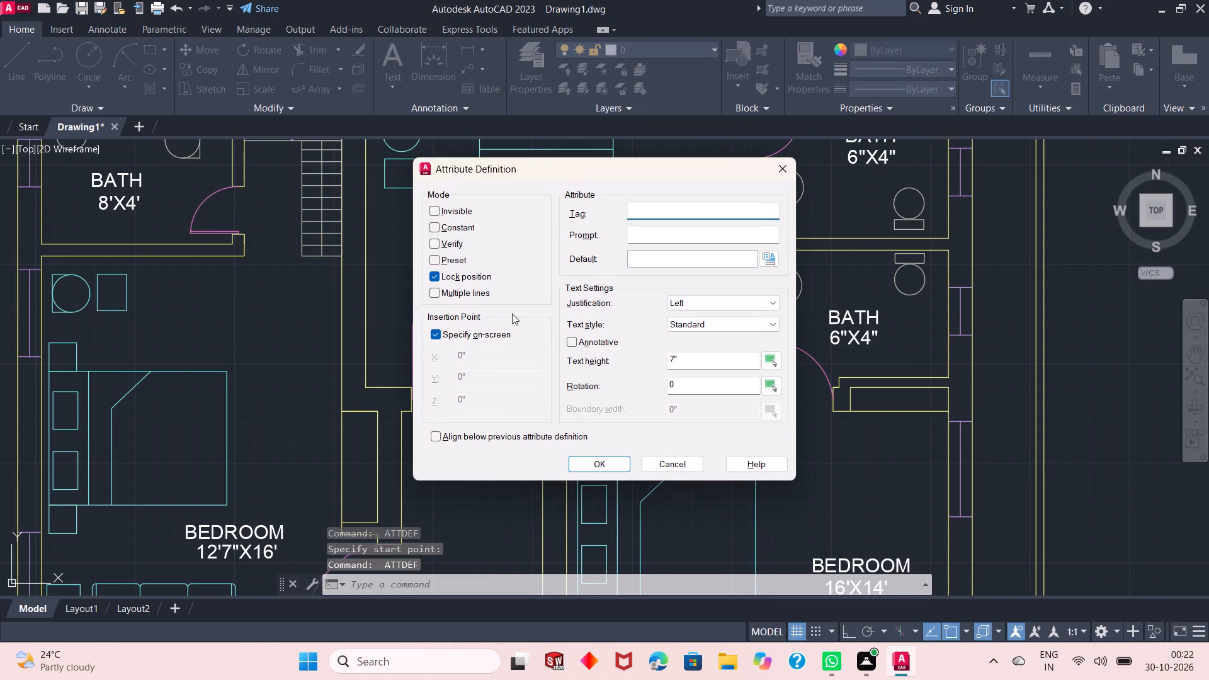
pyautogui.write("16'")
pyautogui.write("X12'")
pyautogui.press('Return')
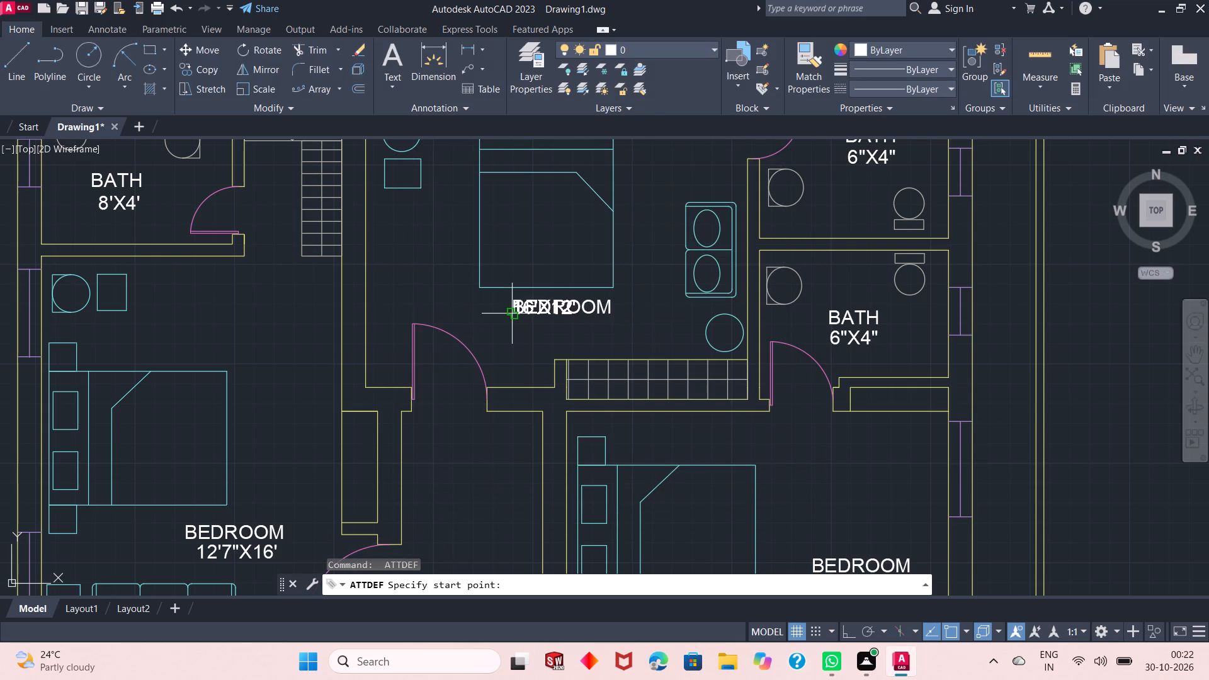
pyautogui.click(525, 334)
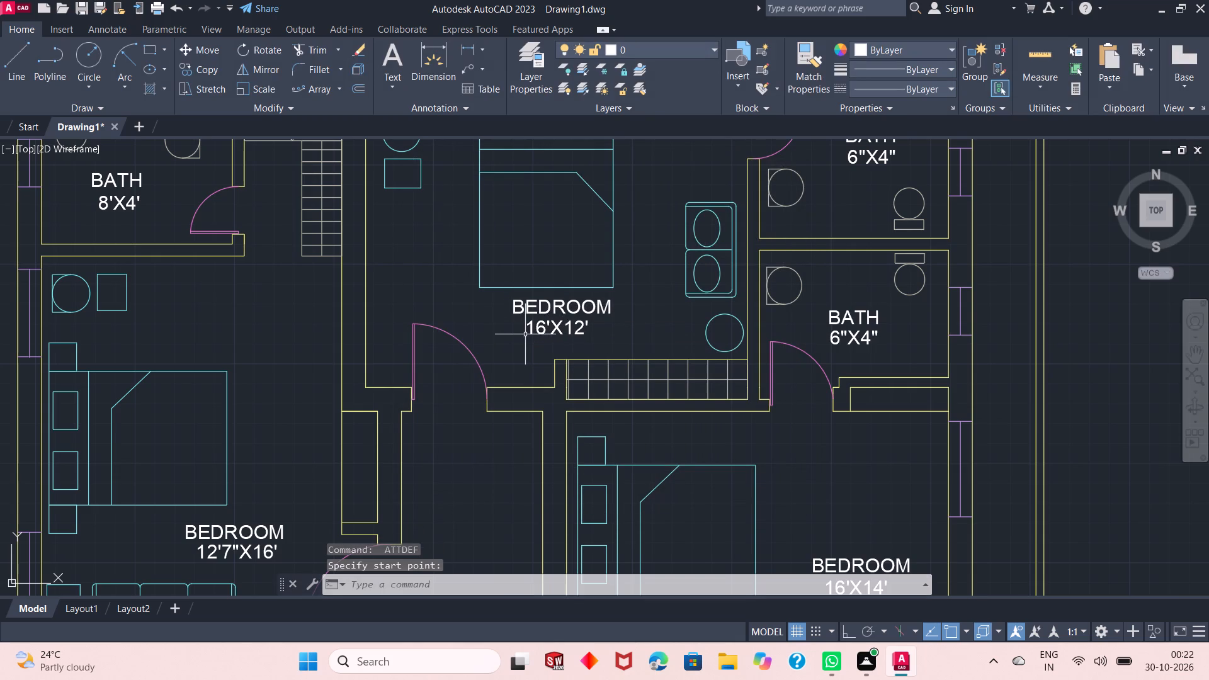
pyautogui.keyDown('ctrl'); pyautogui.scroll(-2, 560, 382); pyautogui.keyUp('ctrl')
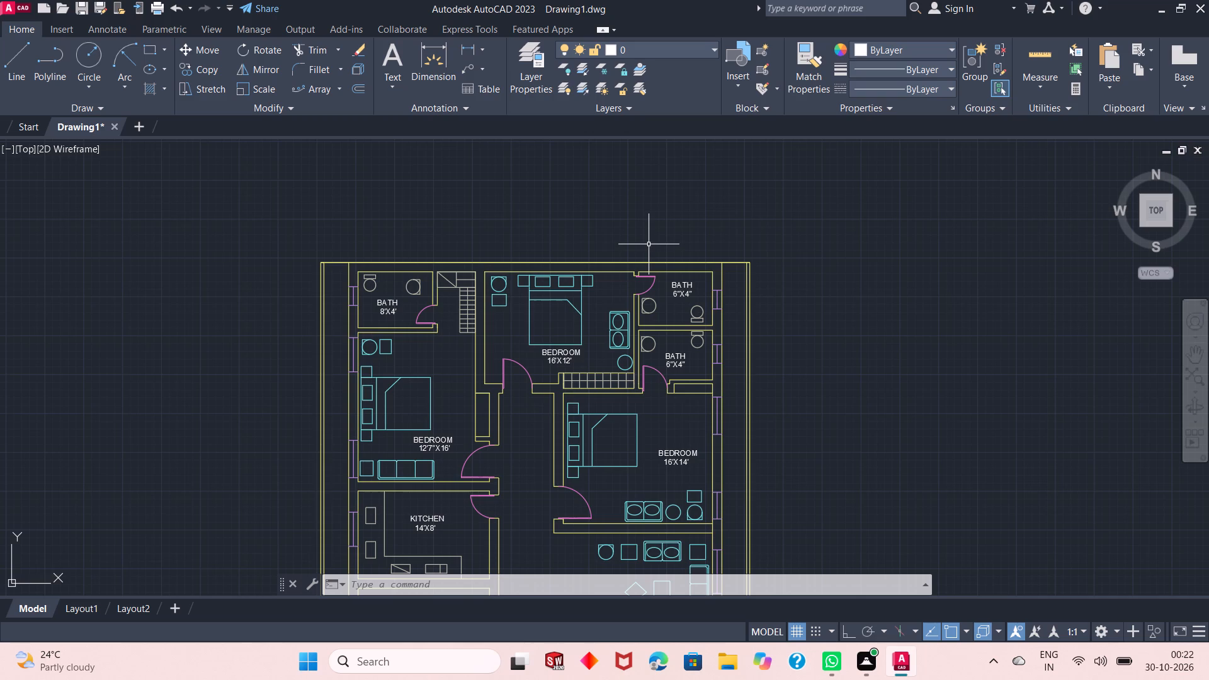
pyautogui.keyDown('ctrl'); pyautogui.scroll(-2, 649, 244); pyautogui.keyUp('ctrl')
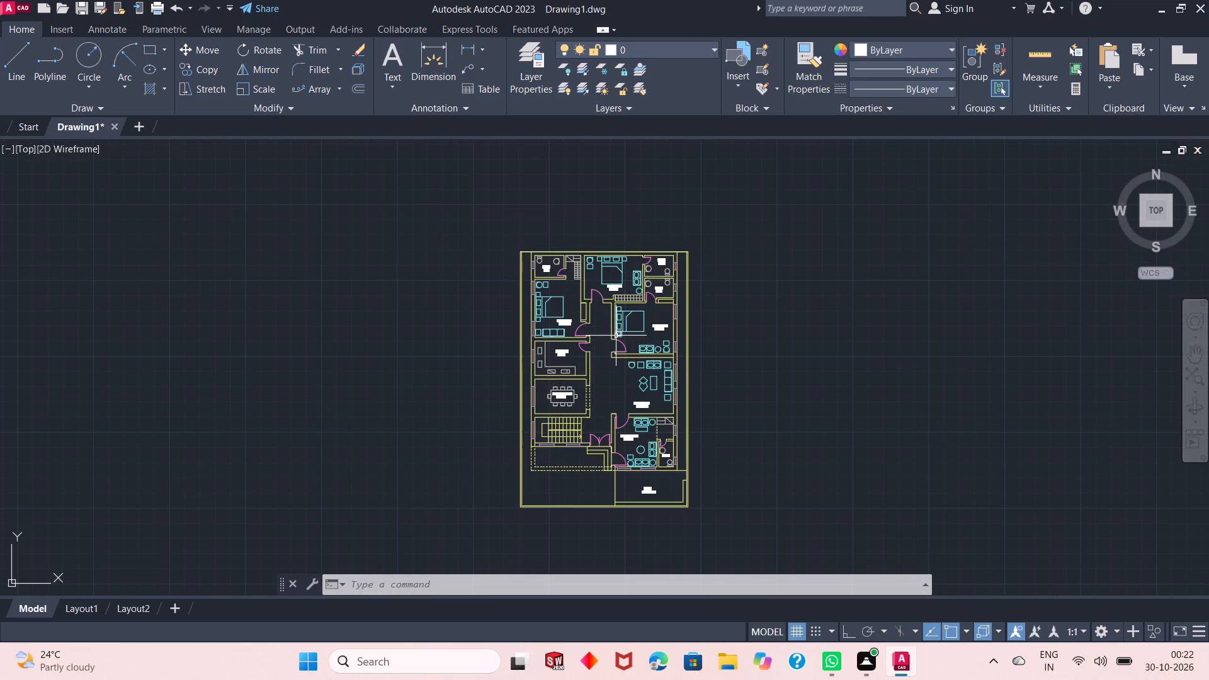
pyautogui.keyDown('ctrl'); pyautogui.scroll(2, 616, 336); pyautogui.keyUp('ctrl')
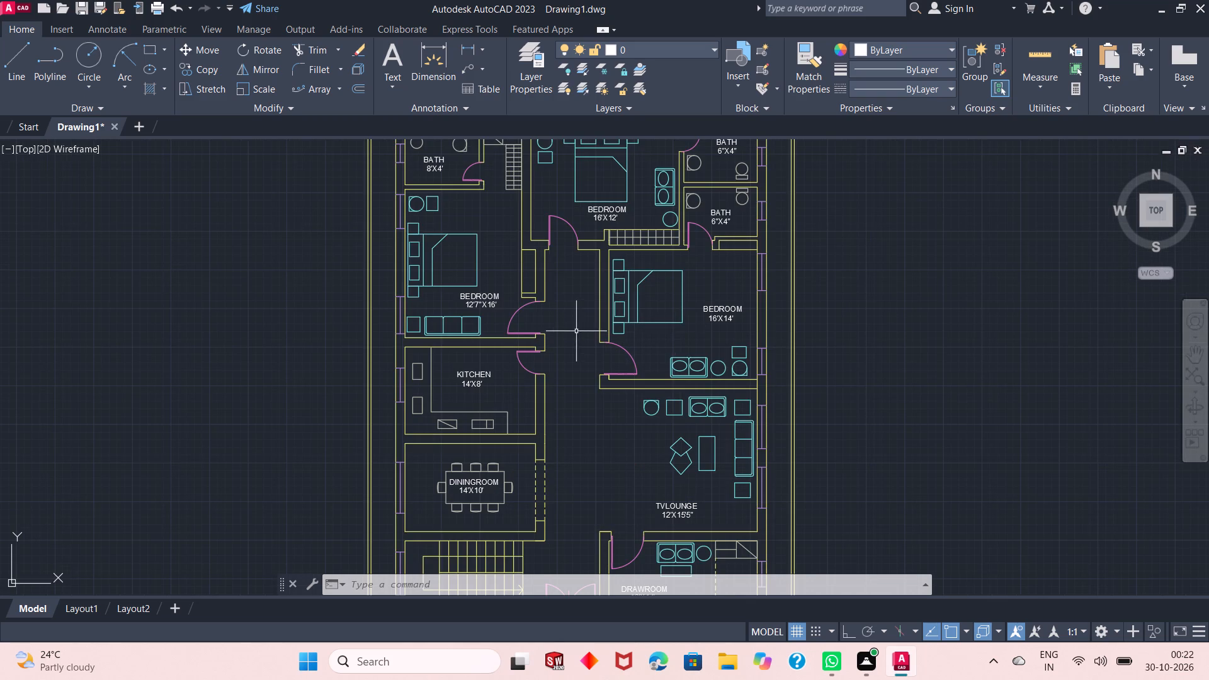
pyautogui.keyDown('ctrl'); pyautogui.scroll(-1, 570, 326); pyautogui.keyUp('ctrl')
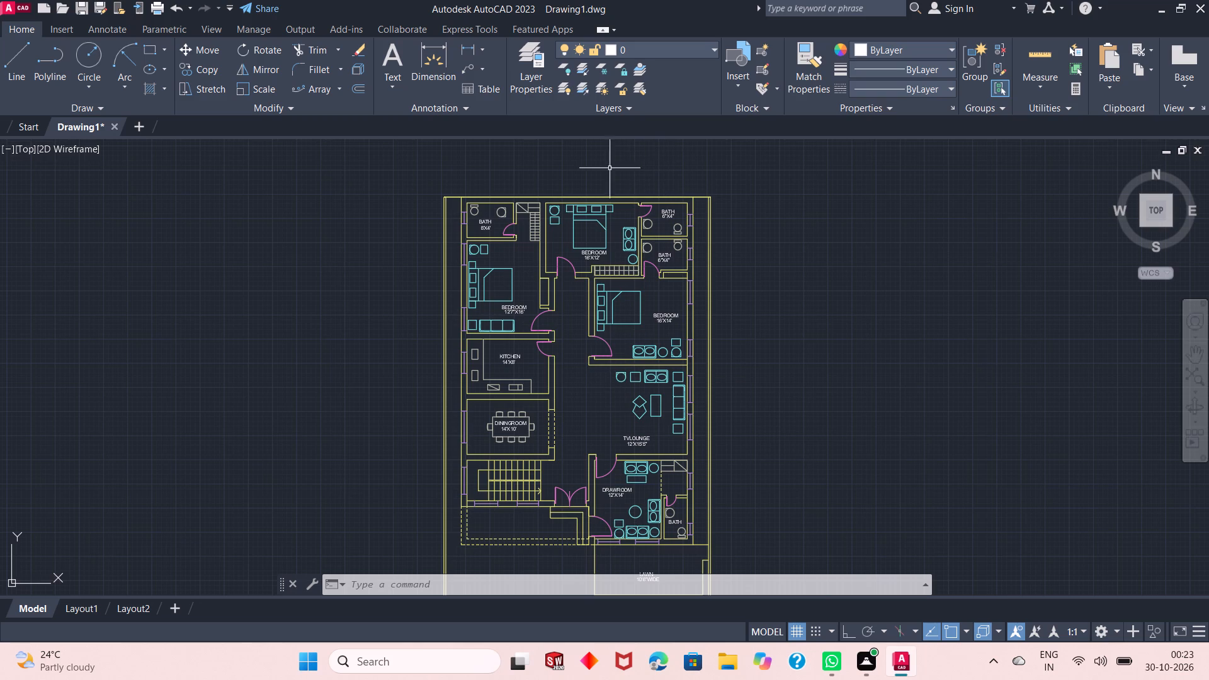
# Modify the ISO-25 dimension style to use a text height of 10".
pyautogui.press('d')
pyautogui.press('Return')
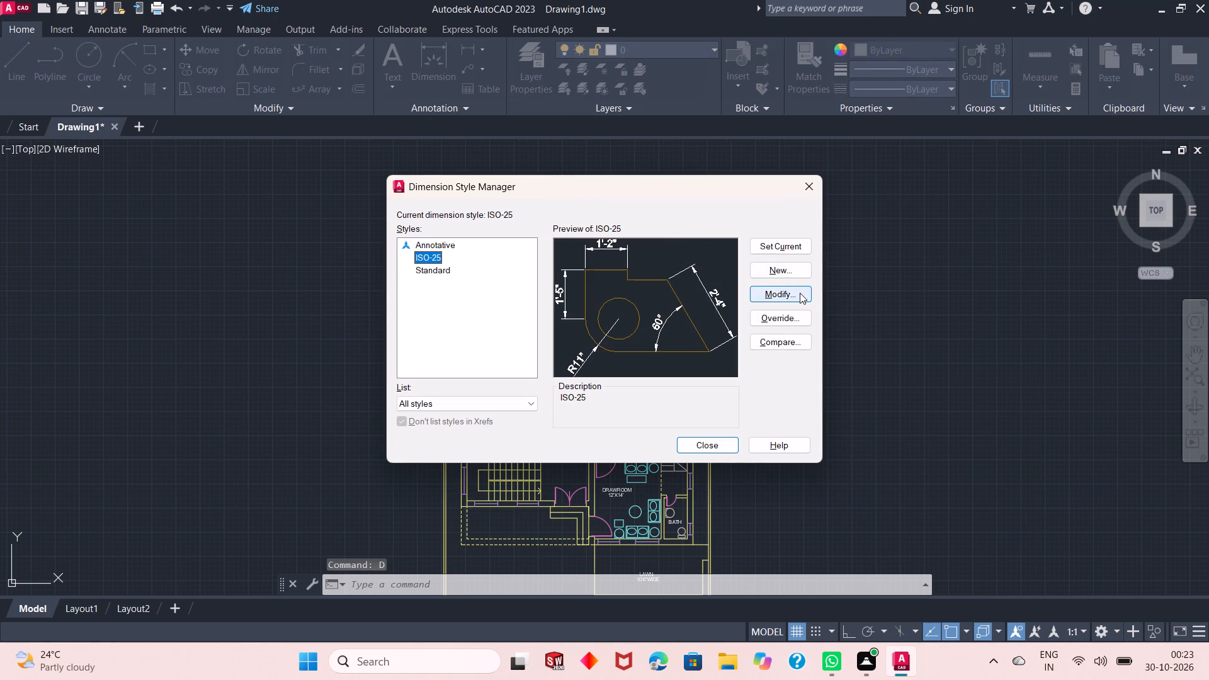
pyautogui.click(800, 293)
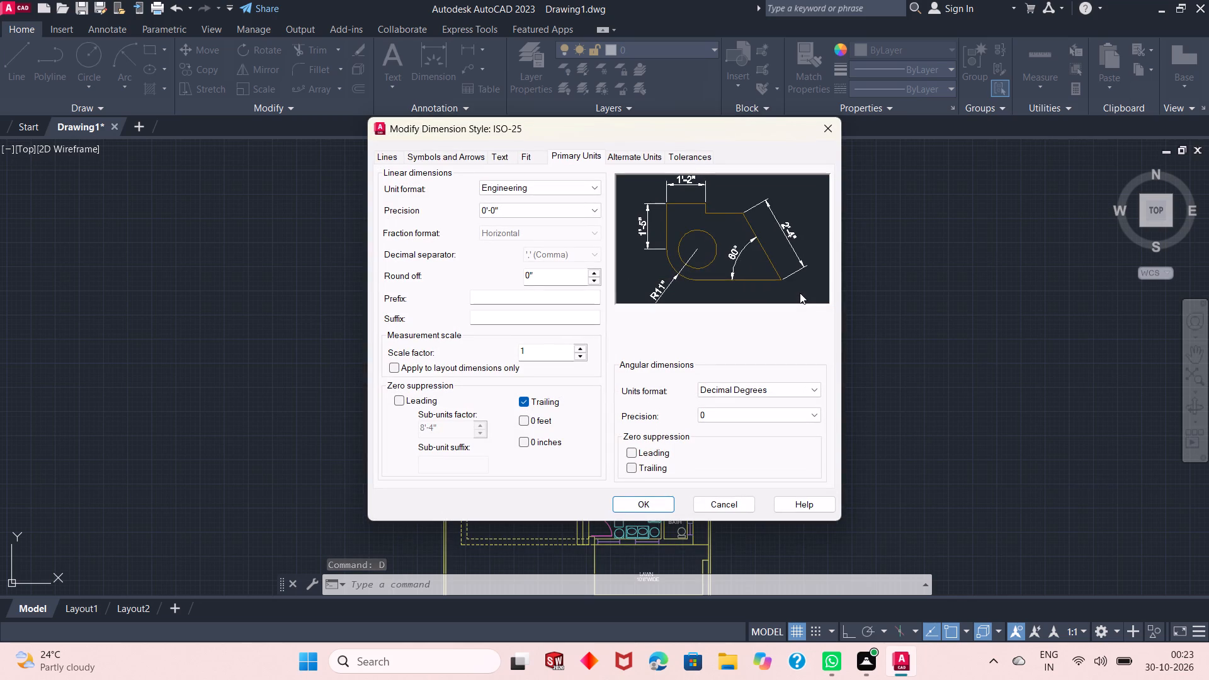
pyautogui.click(511, 156)
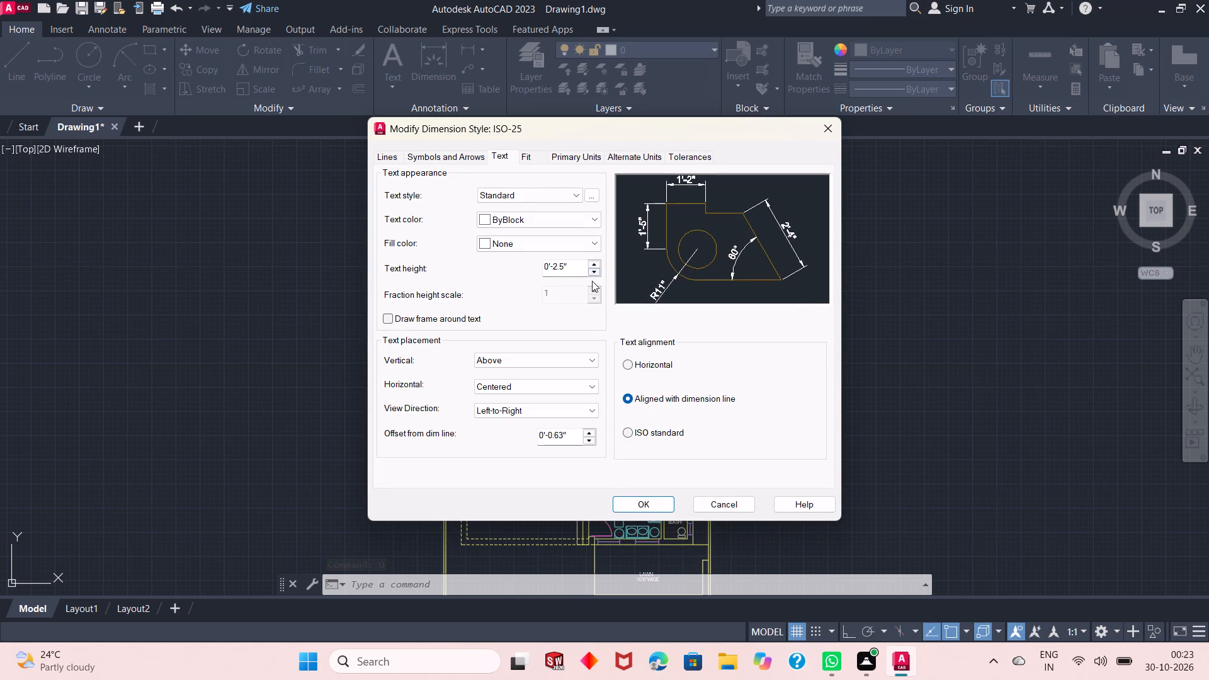
pyautogui.click(577, 269)
pyautogui.press('BackSpace')
pyautogui.press('BackSpace')
pyautogui.press('BackSpace')
pyautogui.press('BackSpace')
pyautogui.press('BackSpace')
pyautogui.press('BackSpace')
pyautogui.press('BackSpace')
pyautogui.press('BackSpace')
pyautogui.press('BackSpace')
pyautogui.press('BackSpace')
pyautogui.press('BackSpace')
pyautogui.press('BackSpace')
pyautogui.press('BackSpace')
pyautogui.press('BackSpace')
pyautogui.press('BackSpace')
pyautogui.press('BackSpace')
pyautogui.press('BackSpace')
pyautogui.press('BackSpace')
pyautogui.press('BackSpace')
pyautogui.press('BackSpace')
pyautogui.write('10"')
pyautogui.press('Return')
pyautogui.press('Return')
pyautogui.press('Return')
pyautogui.press('Return')
pyautogui.press('Return')
pyautogui.press('Return')
pyautogui.press('Return')
pyautogui.press('Return')
pyautogui.press('Return')
pyautogui.press('Return')
pyautogui.press('Return')
pyautogui.press('Return')
pyautogui.press('Return')
pyautogui.press('Return')
pyautogui.press('Return')
pyautogui.press('Return')
pyautogui.press('Return')
pyautogui.press('Return')
pyautogui.press('Return')
pyautogui.press('Return')
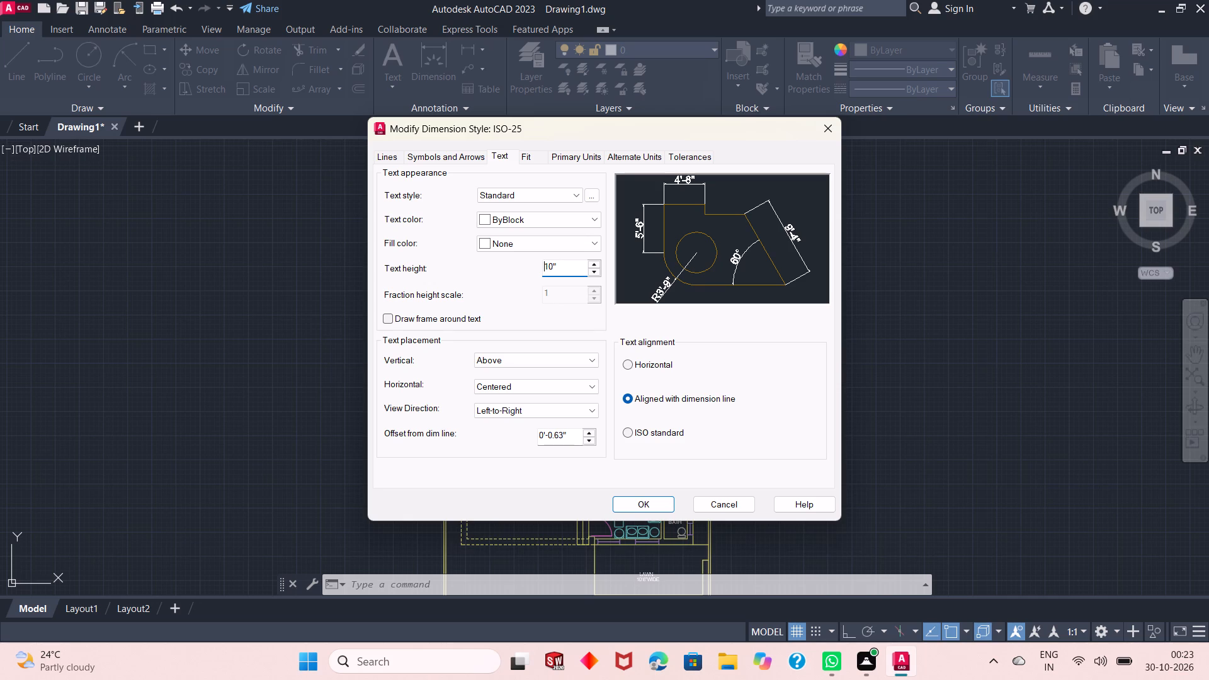
pyautogui.press('Return')
pyautogui.click(640, 505)
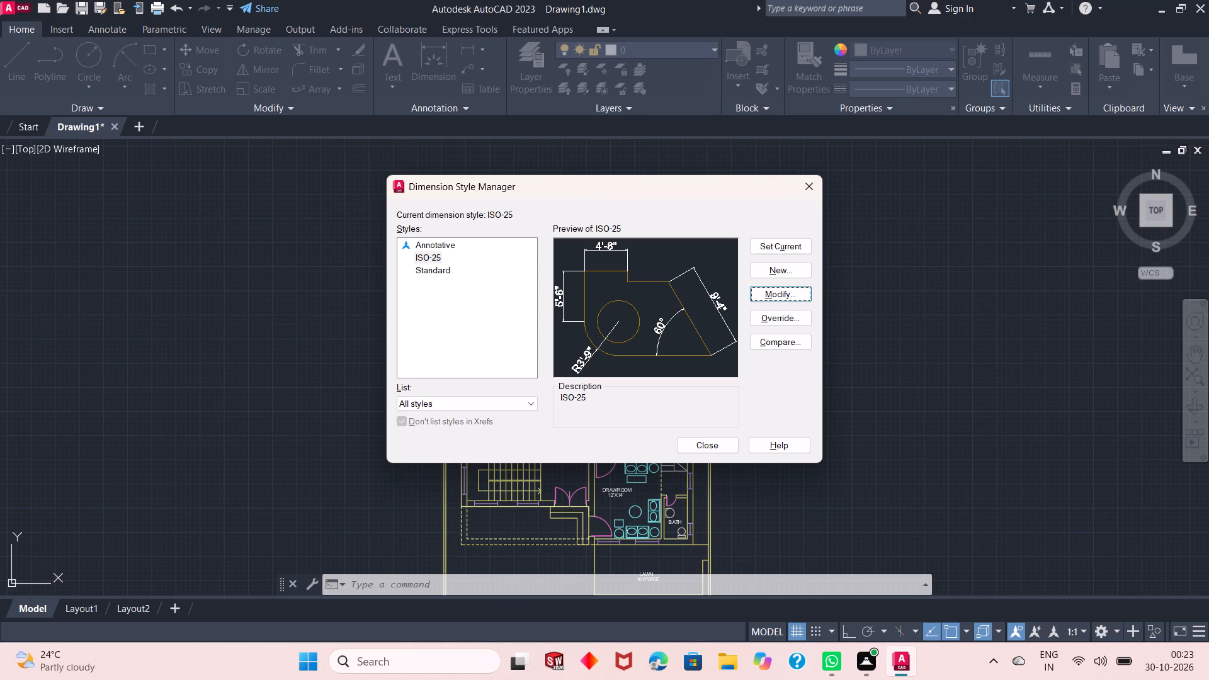
# Set ISO-25 as the current dimension style and close the Dimension Style Manager.
pyautogui.click(782, 237)
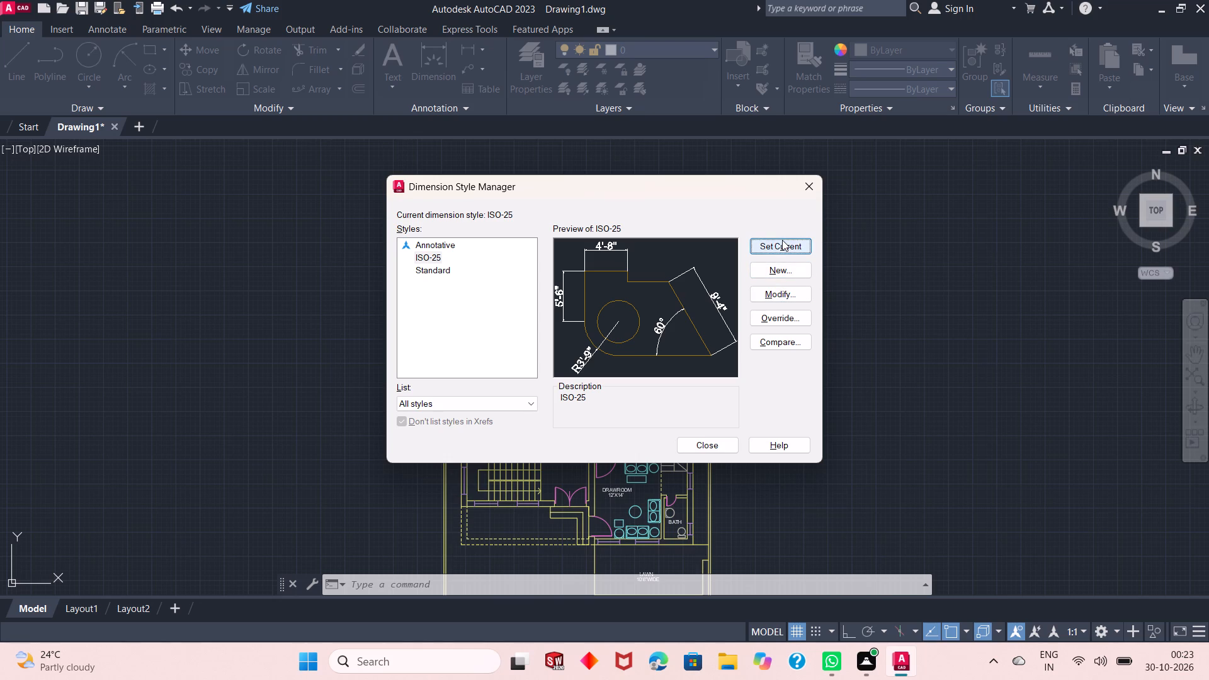
pyautogui.click(782, 240)
pyautogui.click(797, 253)
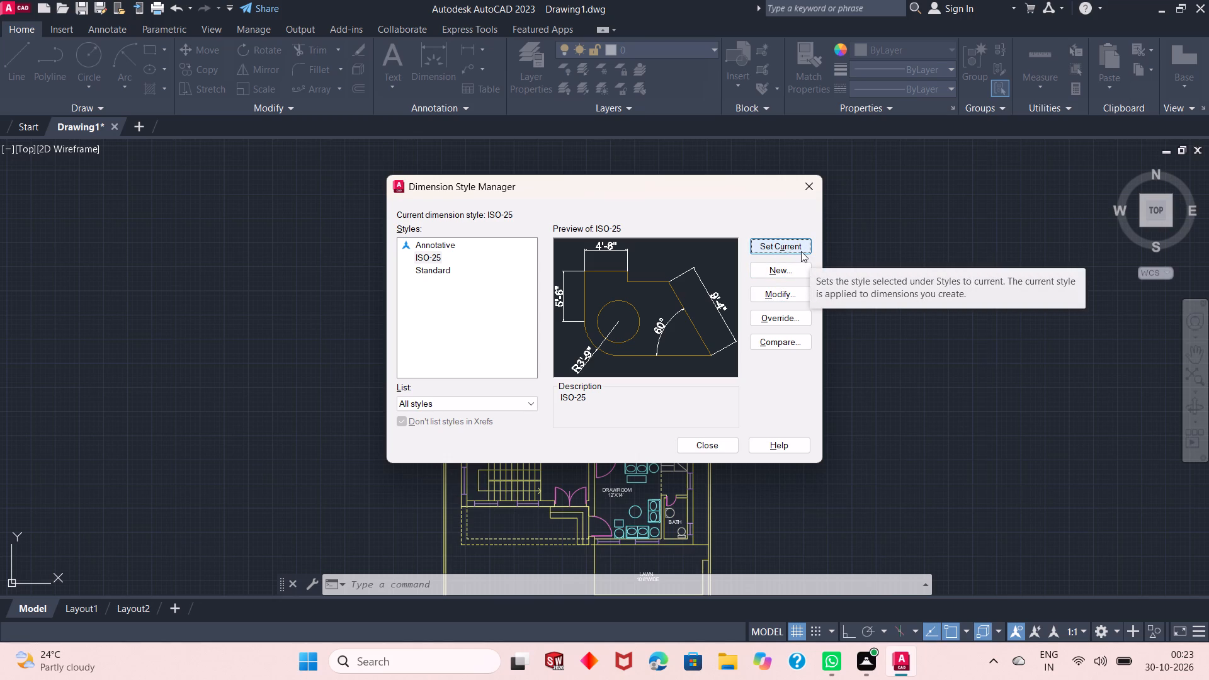
pyautogui.doubleClick(801, 251)
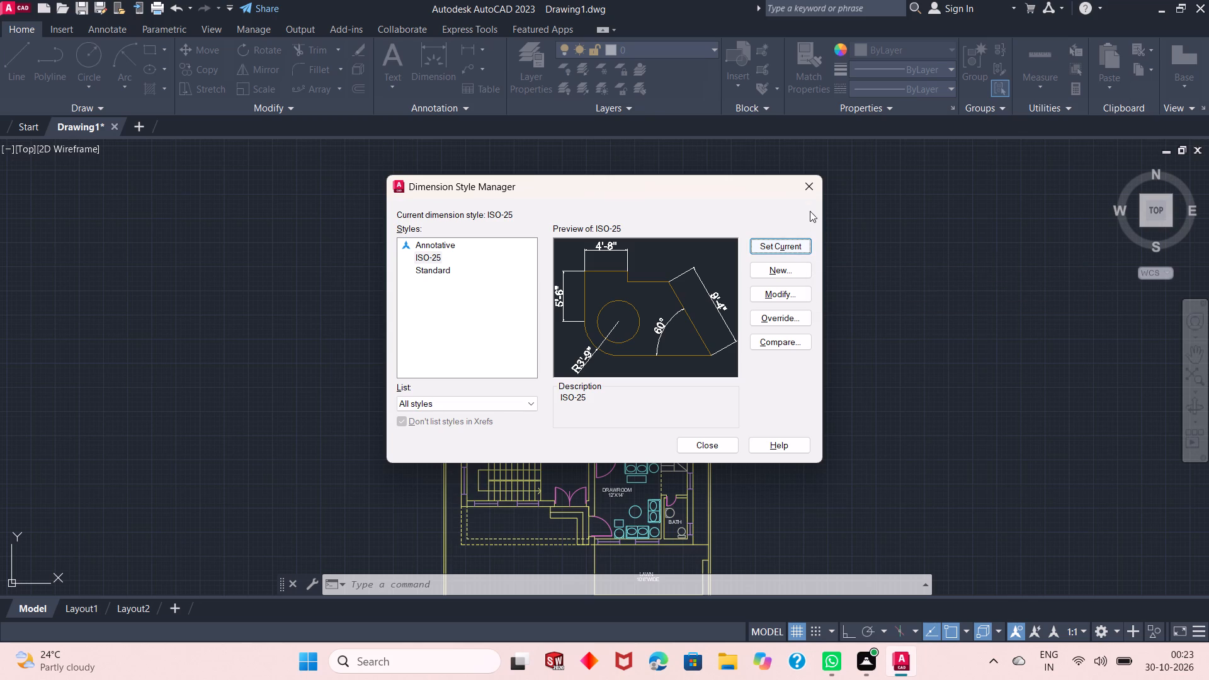
pyautogui.click(811, 190)
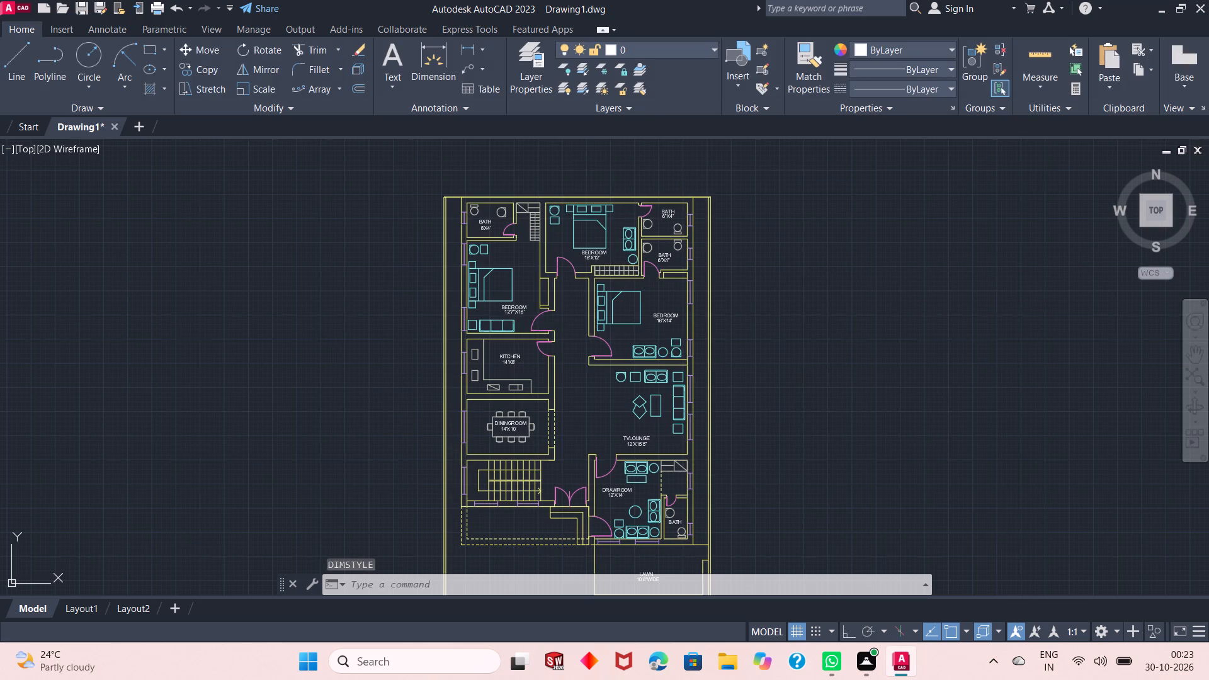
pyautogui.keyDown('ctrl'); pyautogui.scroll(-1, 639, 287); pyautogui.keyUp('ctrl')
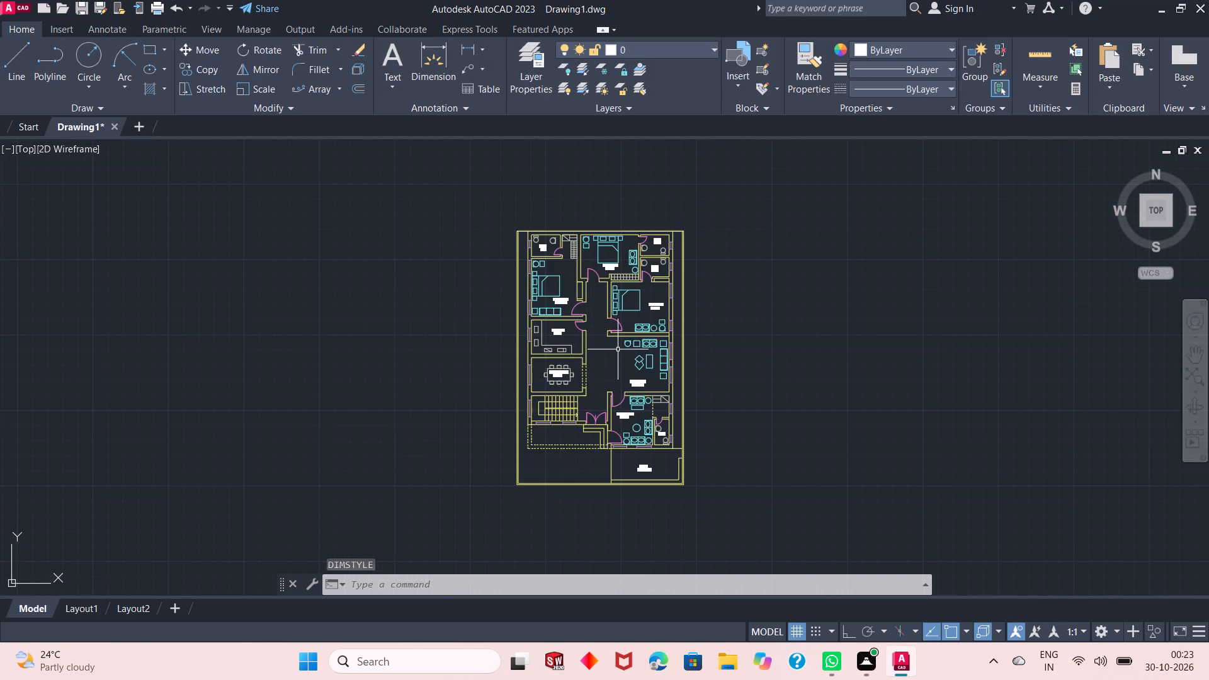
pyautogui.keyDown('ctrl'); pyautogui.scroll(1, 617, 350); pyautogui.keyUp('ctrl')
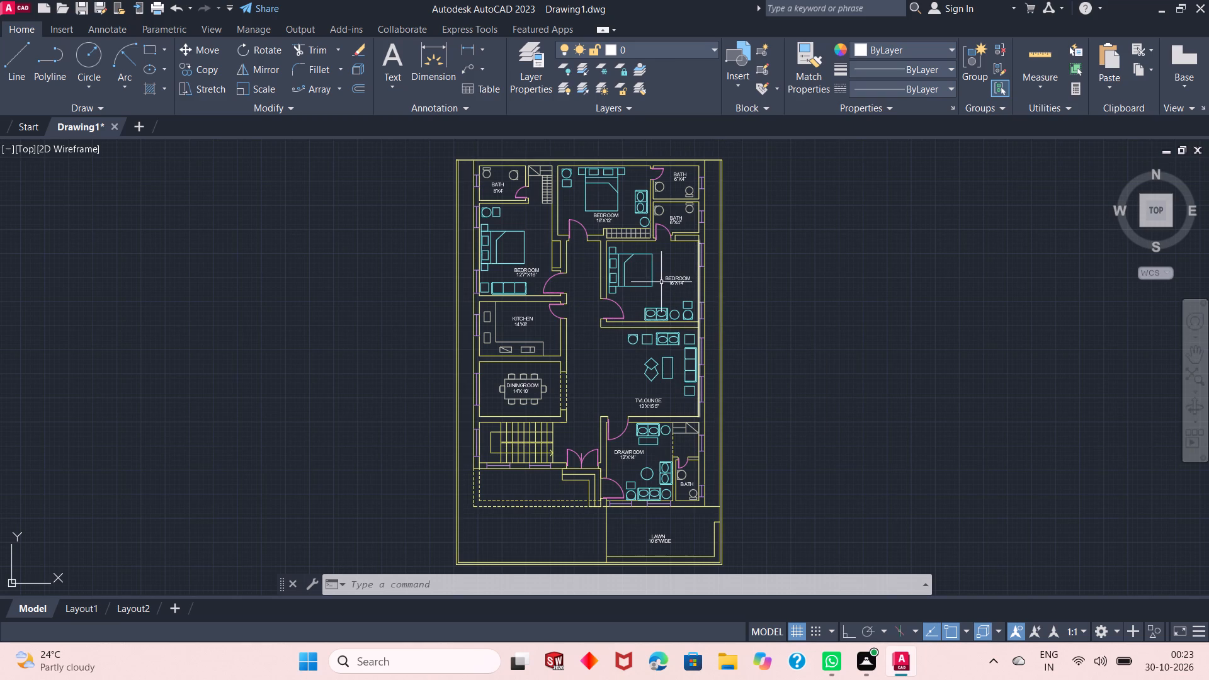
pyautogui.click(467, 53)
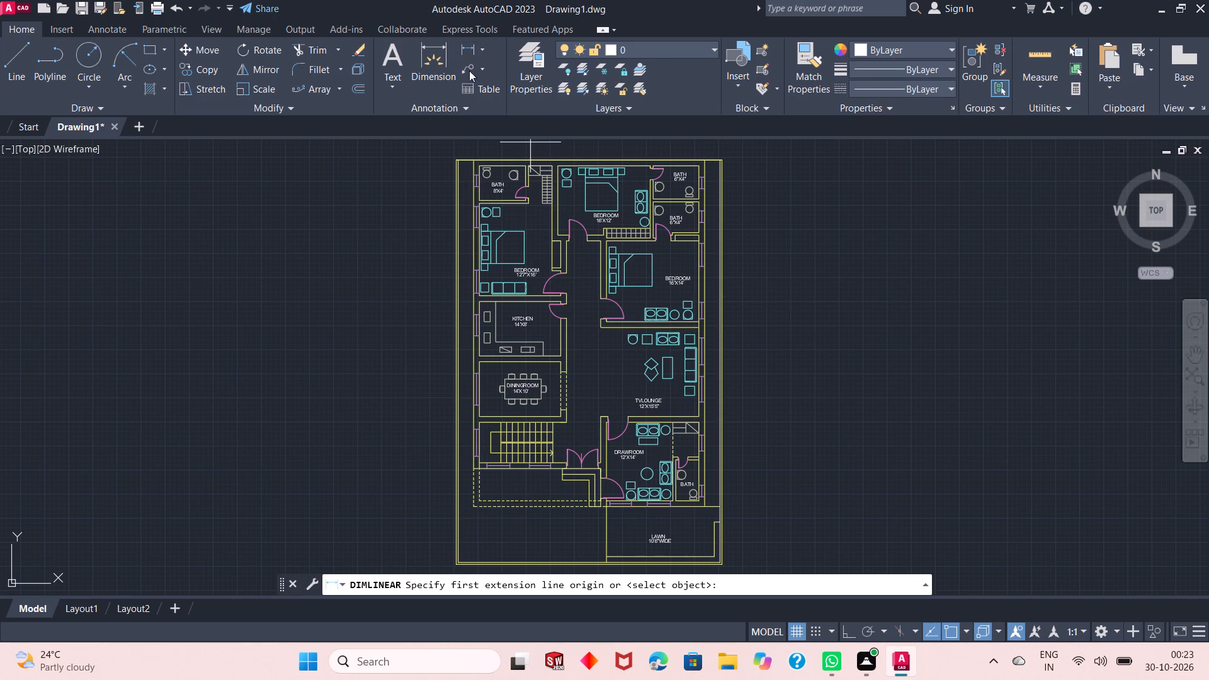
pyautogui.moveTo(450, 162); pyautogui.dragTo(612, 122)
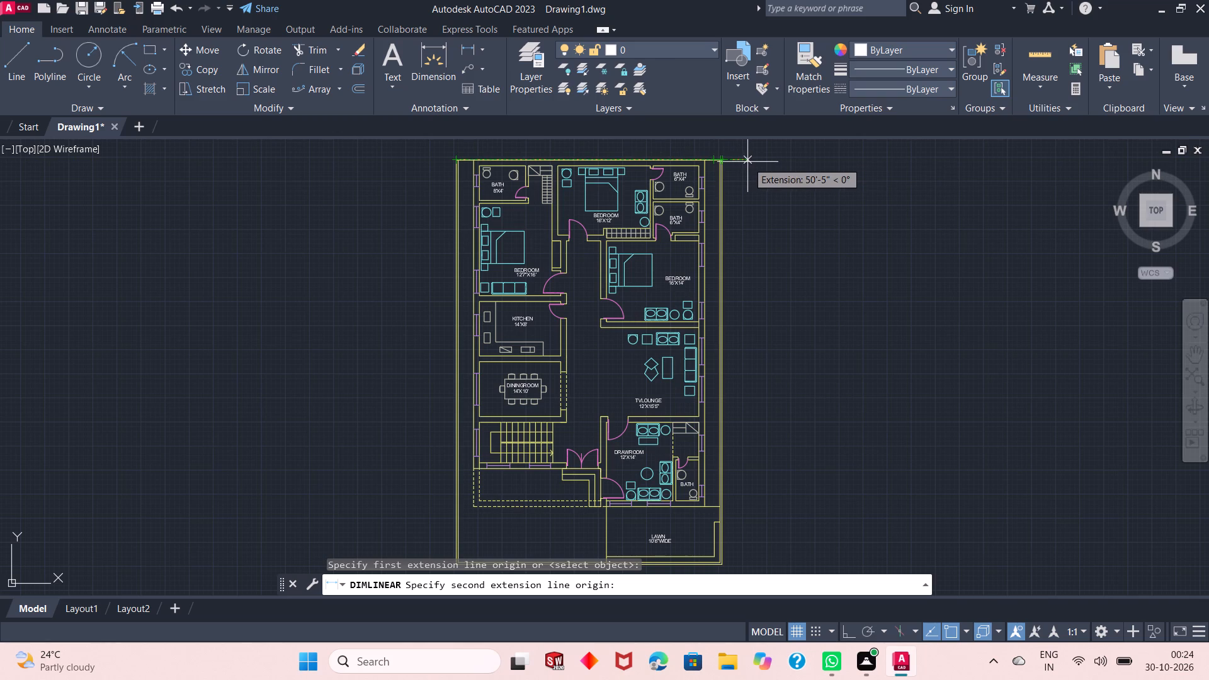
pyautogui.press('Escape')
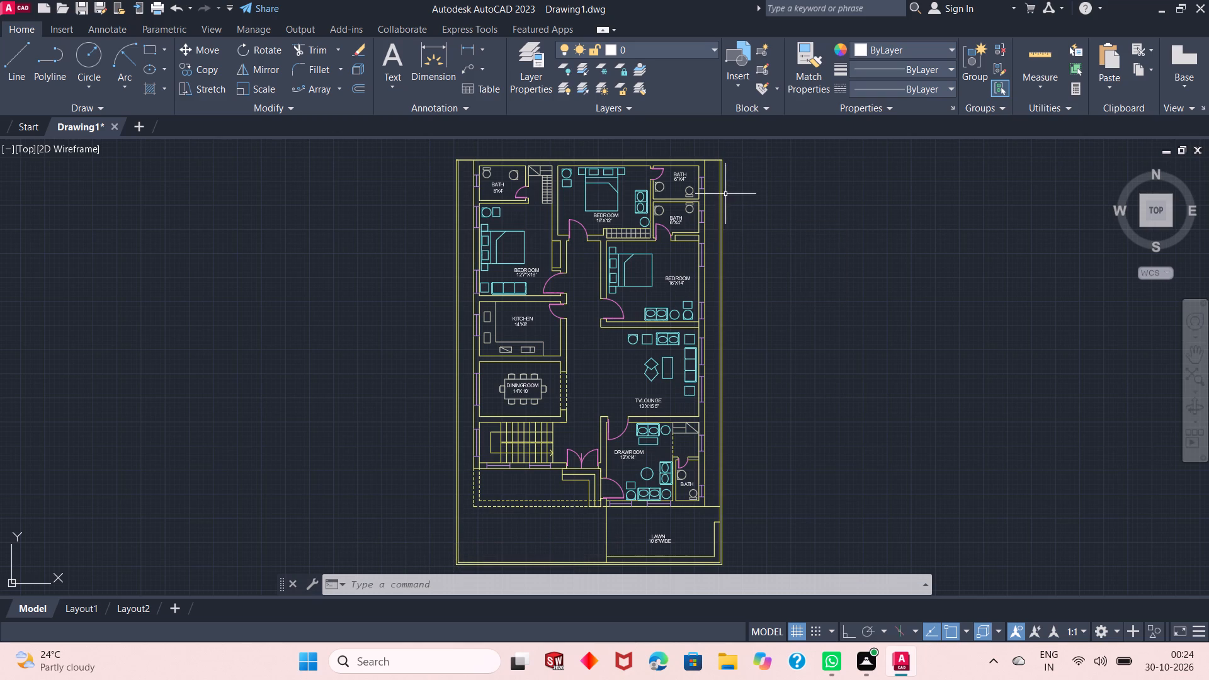
# Add an attribute tagged GARAGE in the open south-west area of the plot, just below the dashed outline.
pyautogui.click(760, 105)
pyautogui.click(733, 126)
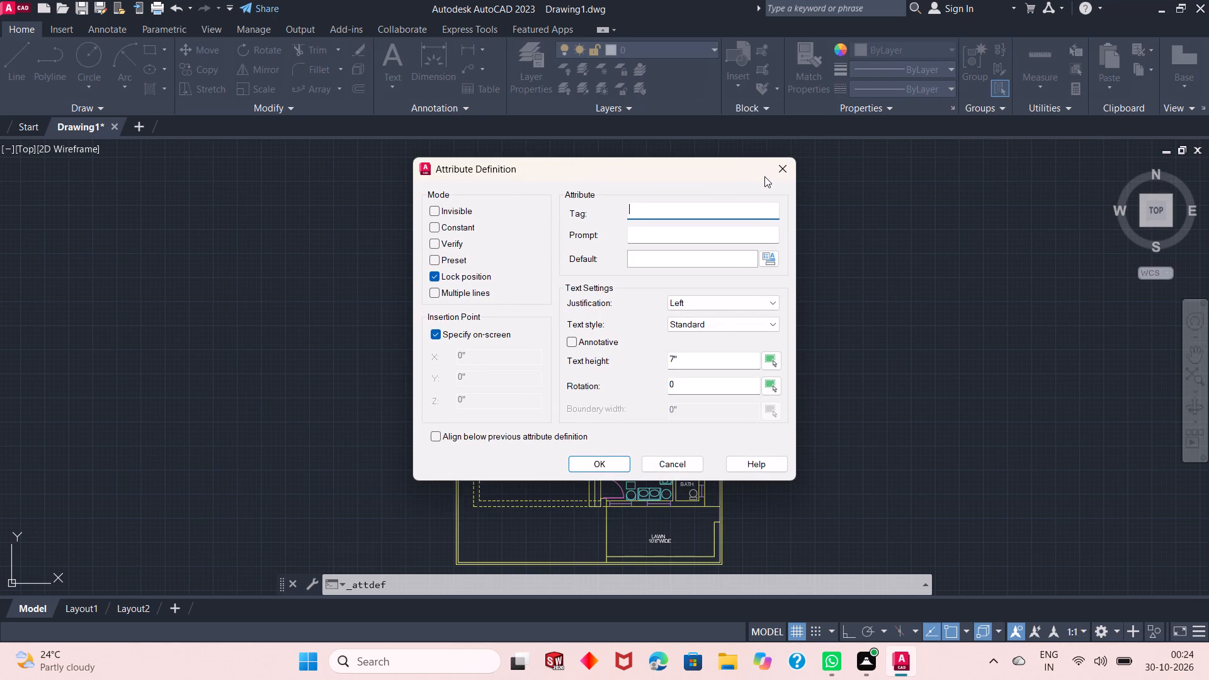
pyautogui.write('GARAGE')
pyautogui.press('Return')
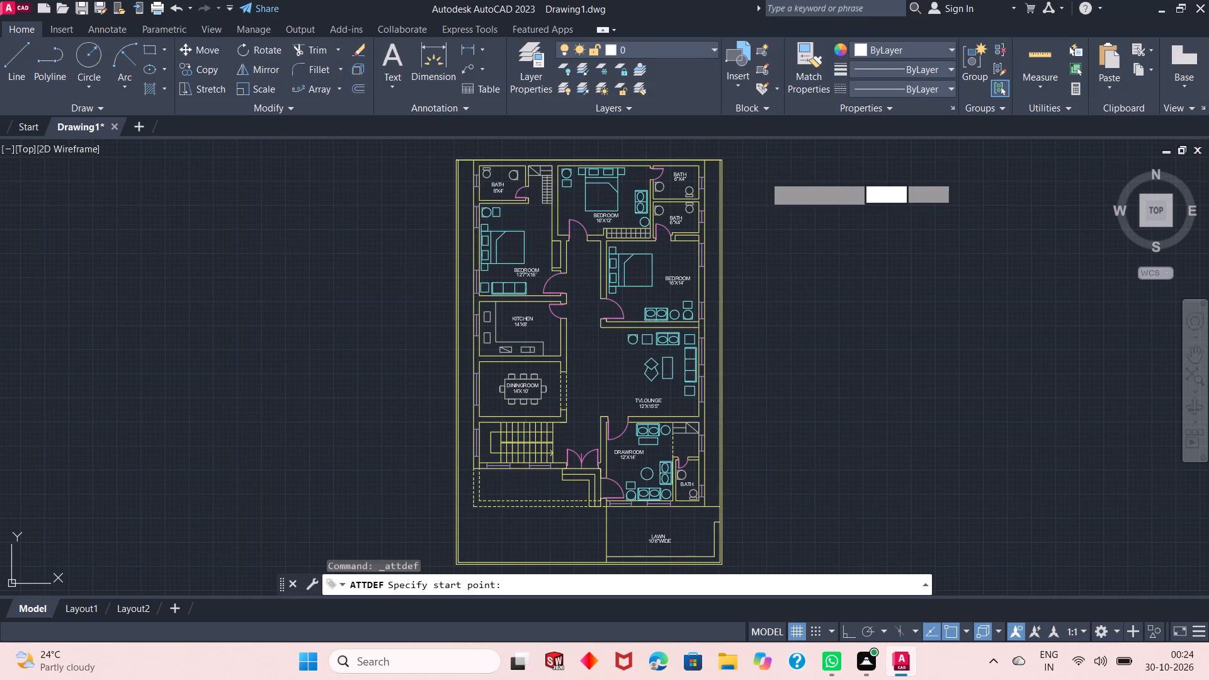
pyautogui.keyDown('ctrl'); pyautogui.scroll(-2, 601, 309); pyautogui.keyUp('ctrl')
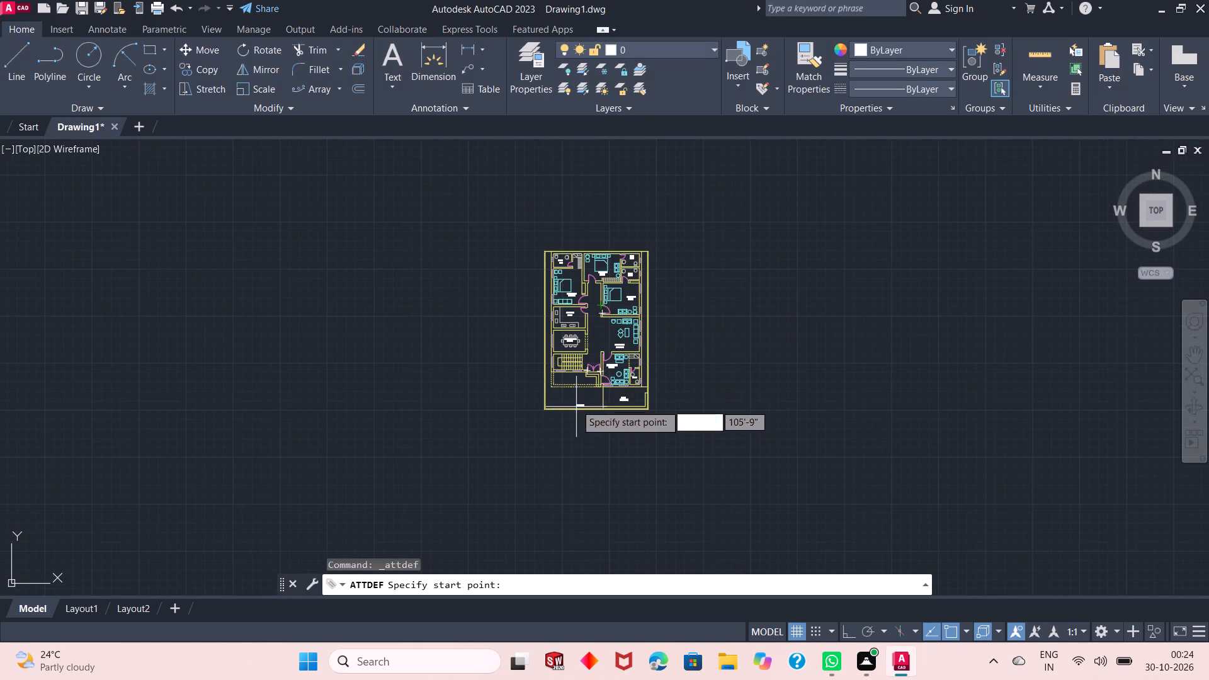
pyautogui.keyDown('ctrl'); pyautogui.scroll(3, 576, 399); pyautogui.keyUp('ctrl')
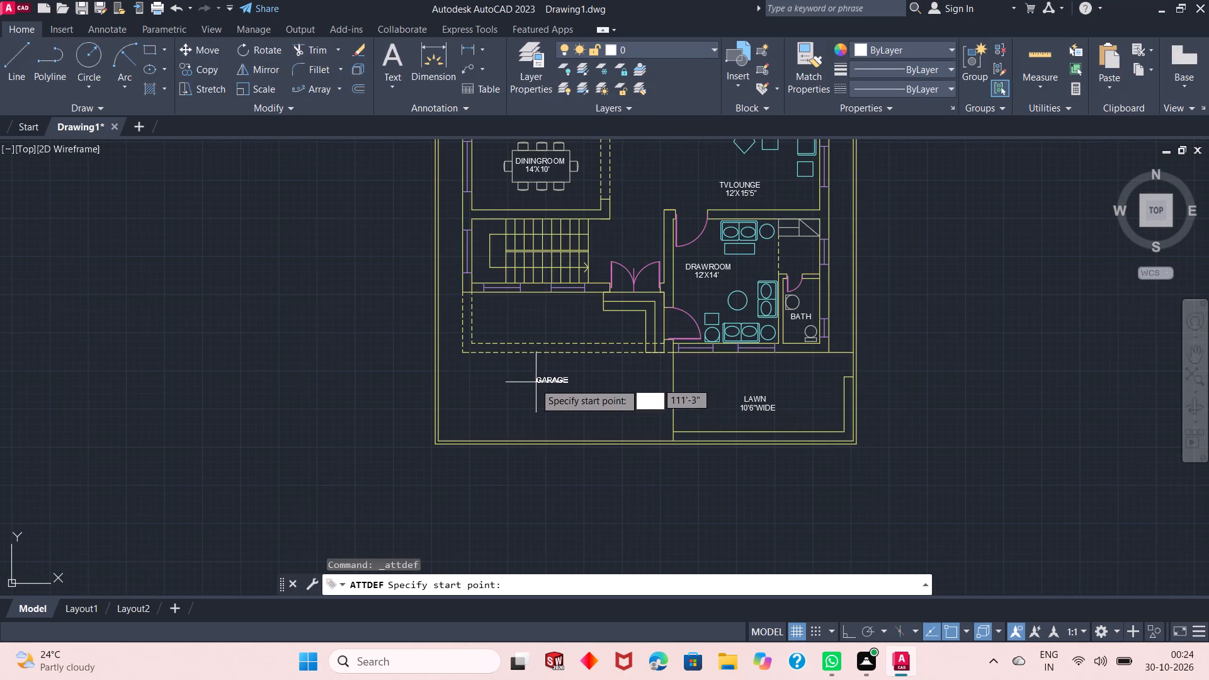
pyautogui.click(528, 383)
# Add an attribute tagged 24'X17' centred directly beneath the GARAGE label.
pyautogui.press('space')
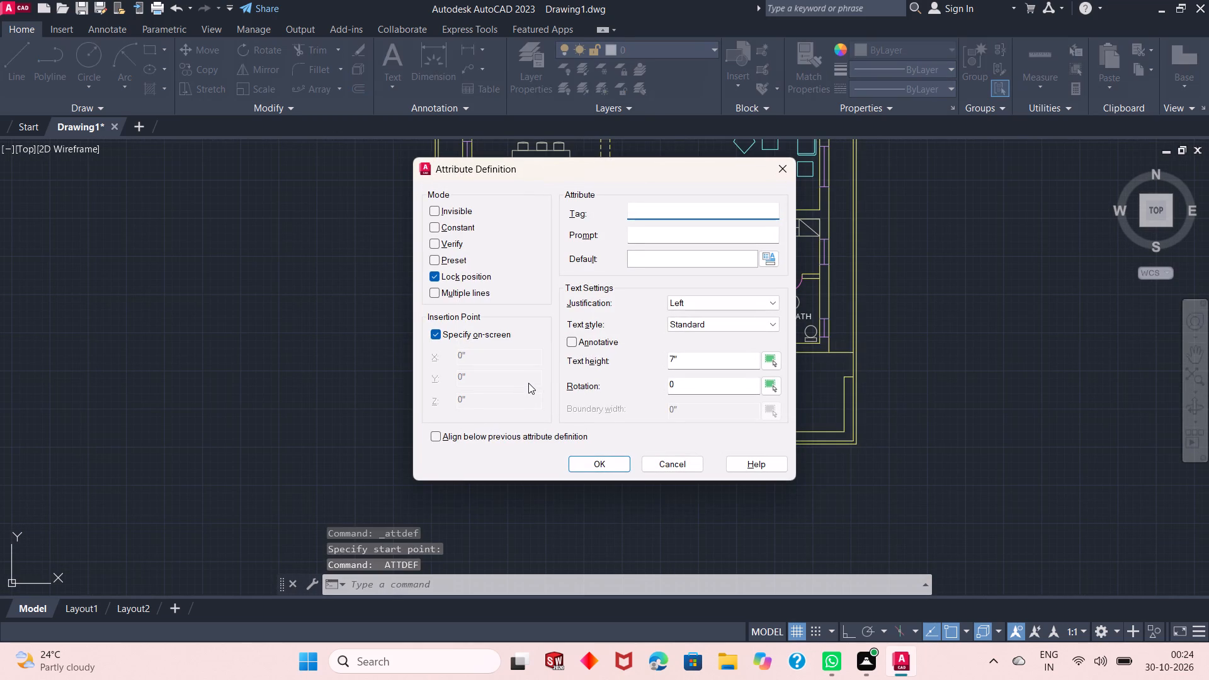
pyautogui.write("24'")
pyautogui.write("X17'")
pyautogui.press('Return')
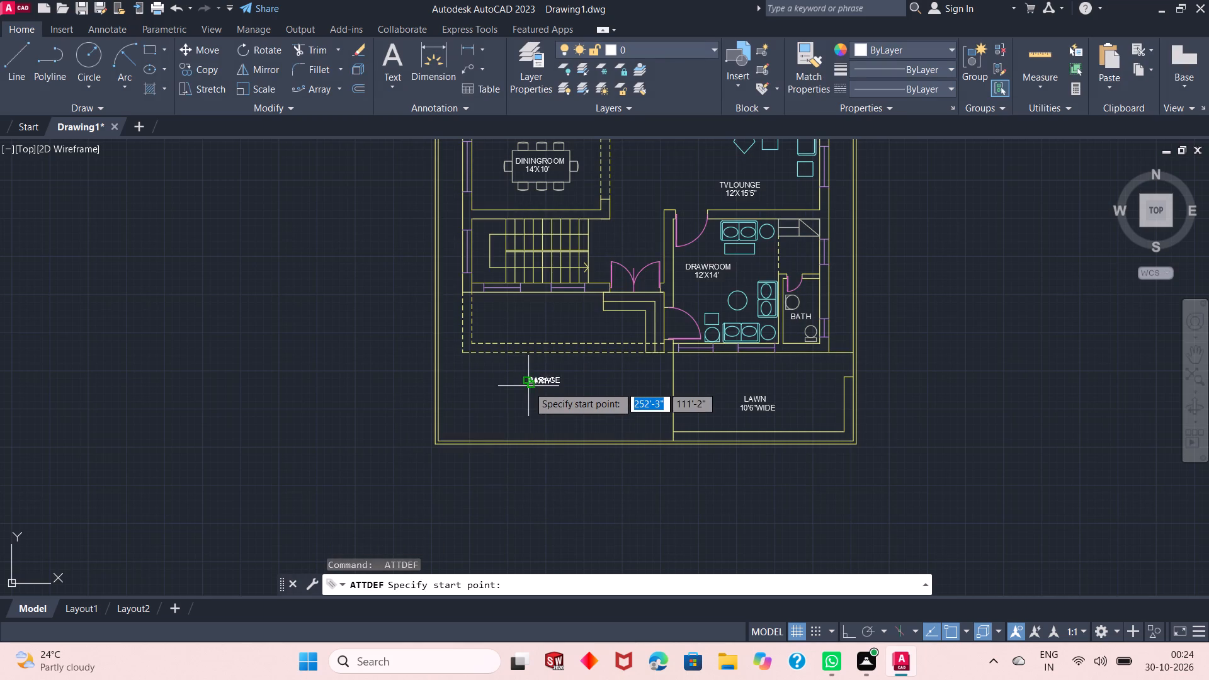
pyautogui.keyDown('ctrl'); pyautogui.scroll(4, 528, 386); pyautogui.keyUp('ctrl')
pyautogui.click(531, 426)
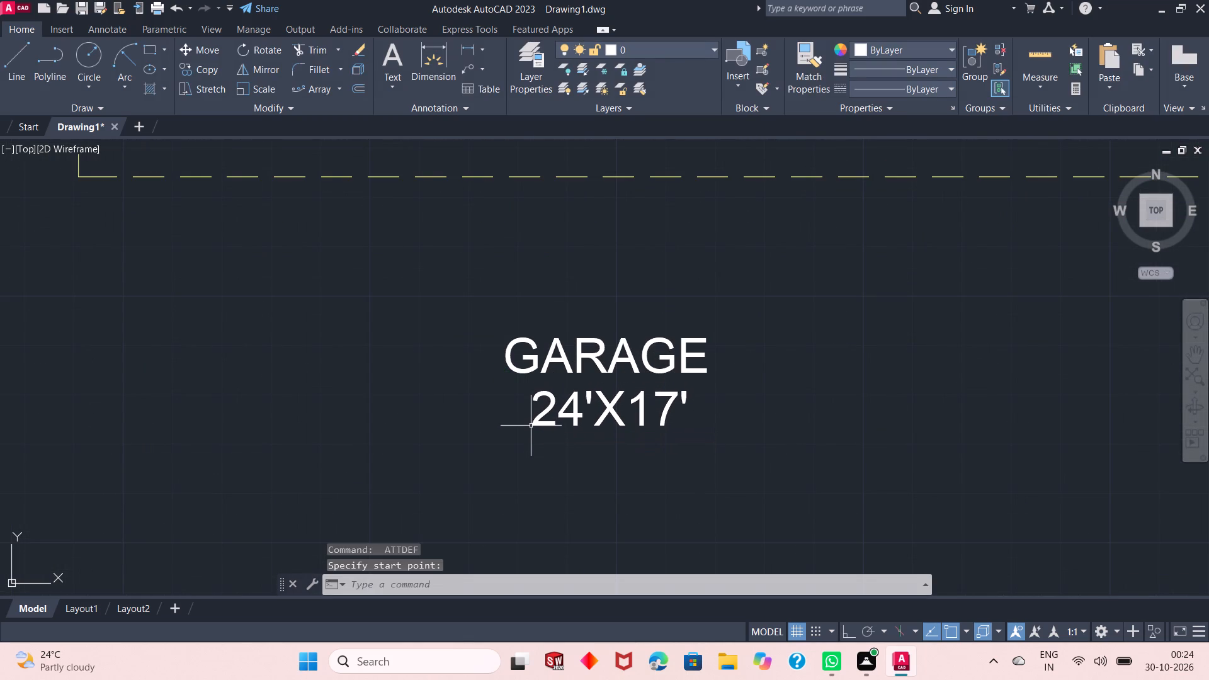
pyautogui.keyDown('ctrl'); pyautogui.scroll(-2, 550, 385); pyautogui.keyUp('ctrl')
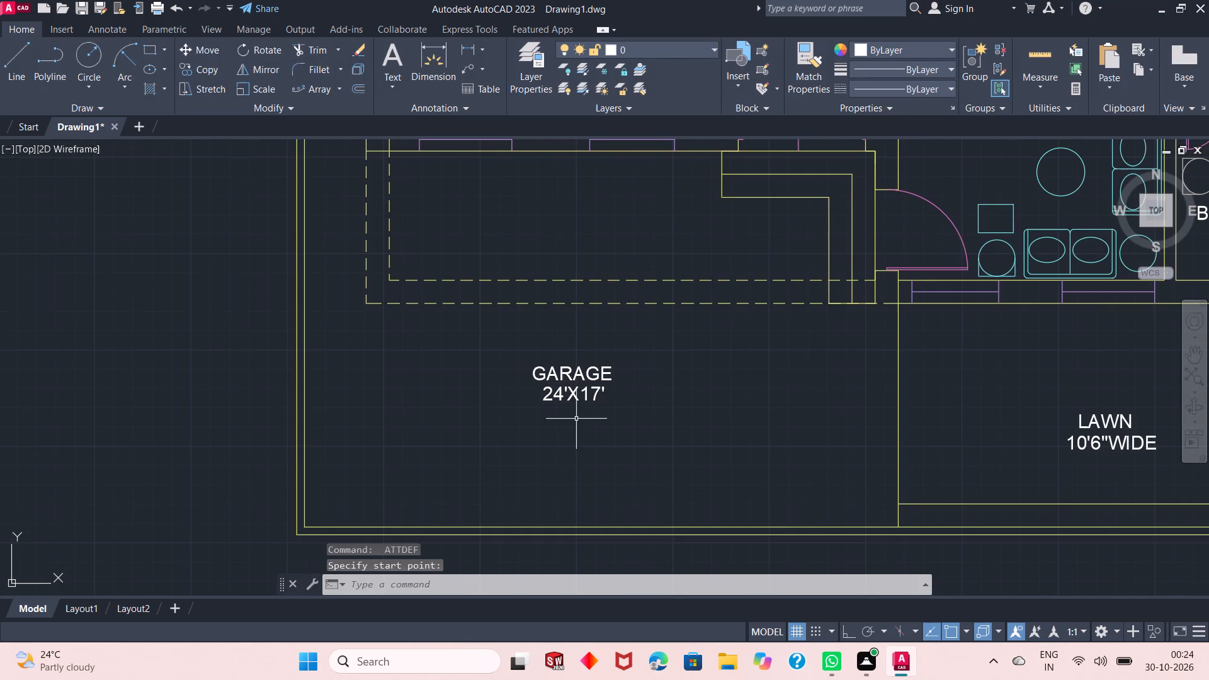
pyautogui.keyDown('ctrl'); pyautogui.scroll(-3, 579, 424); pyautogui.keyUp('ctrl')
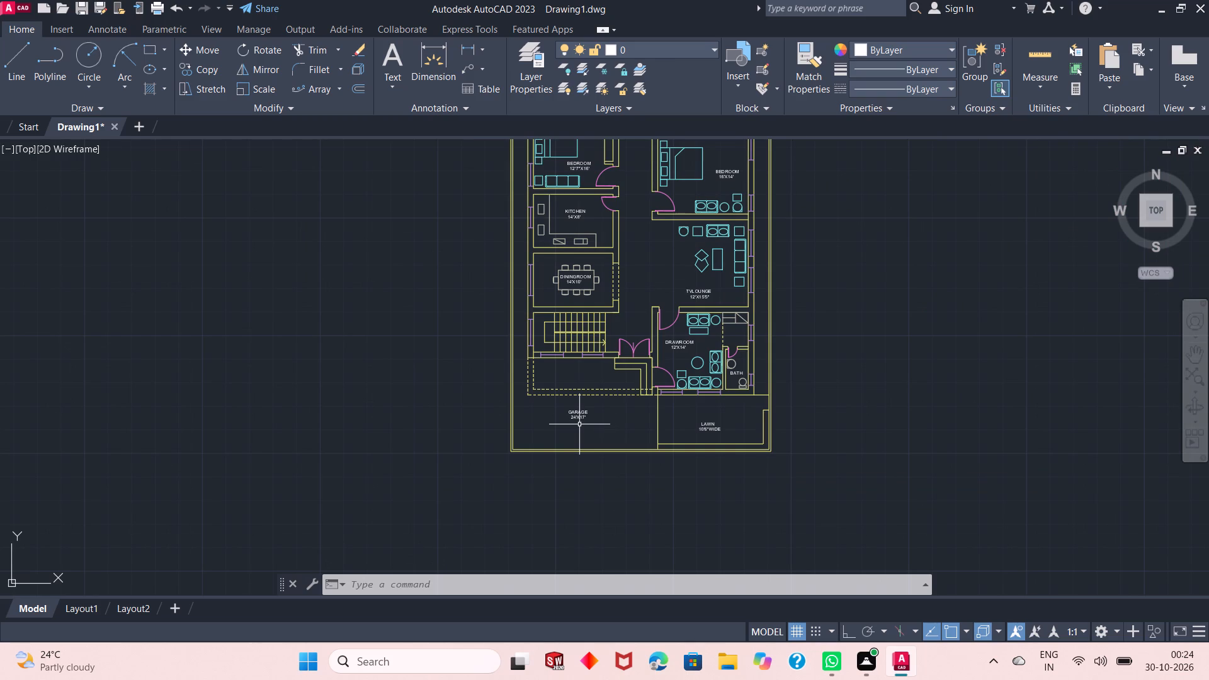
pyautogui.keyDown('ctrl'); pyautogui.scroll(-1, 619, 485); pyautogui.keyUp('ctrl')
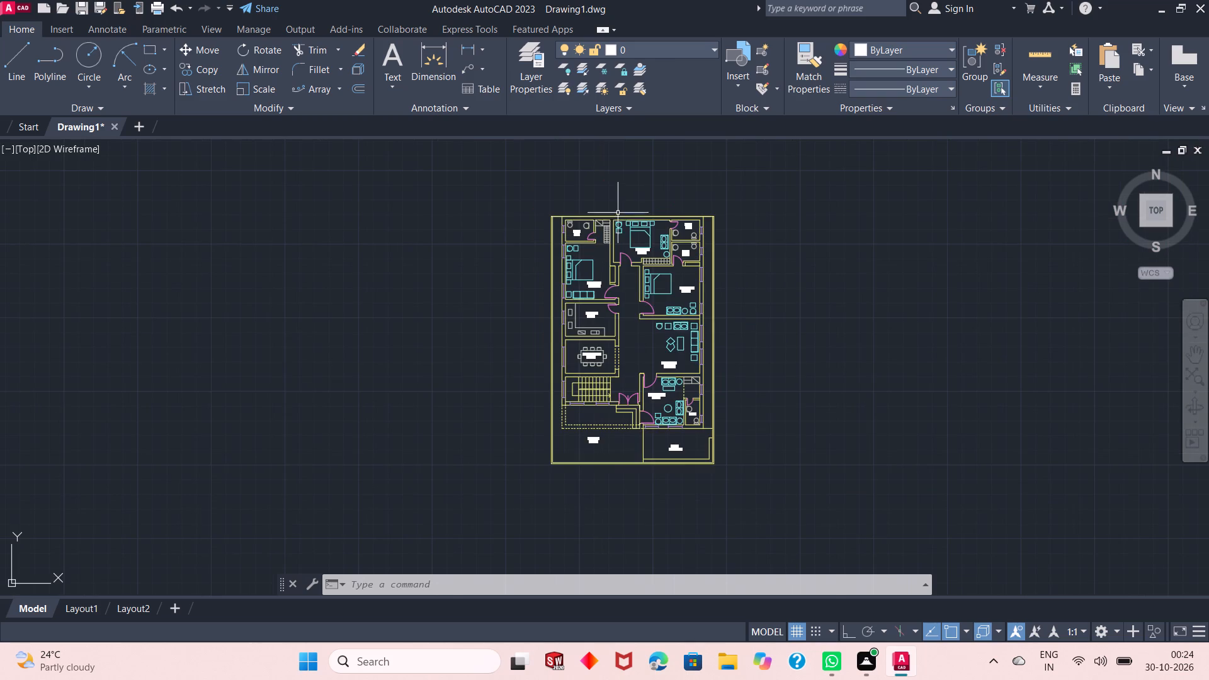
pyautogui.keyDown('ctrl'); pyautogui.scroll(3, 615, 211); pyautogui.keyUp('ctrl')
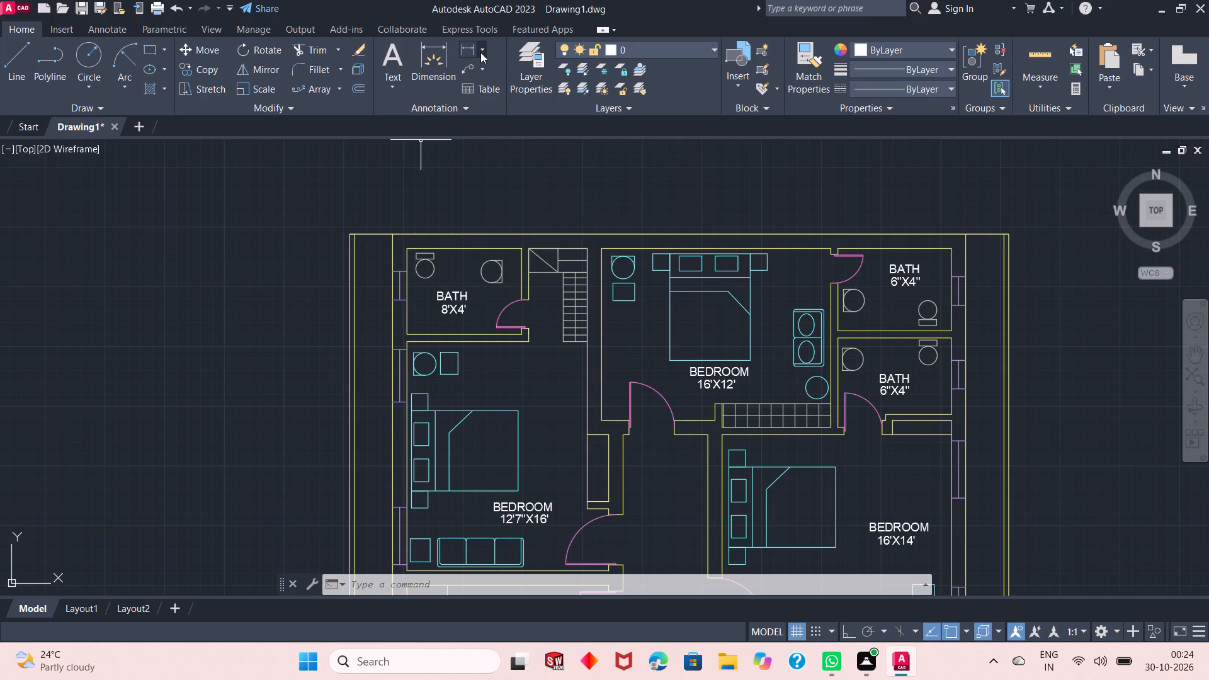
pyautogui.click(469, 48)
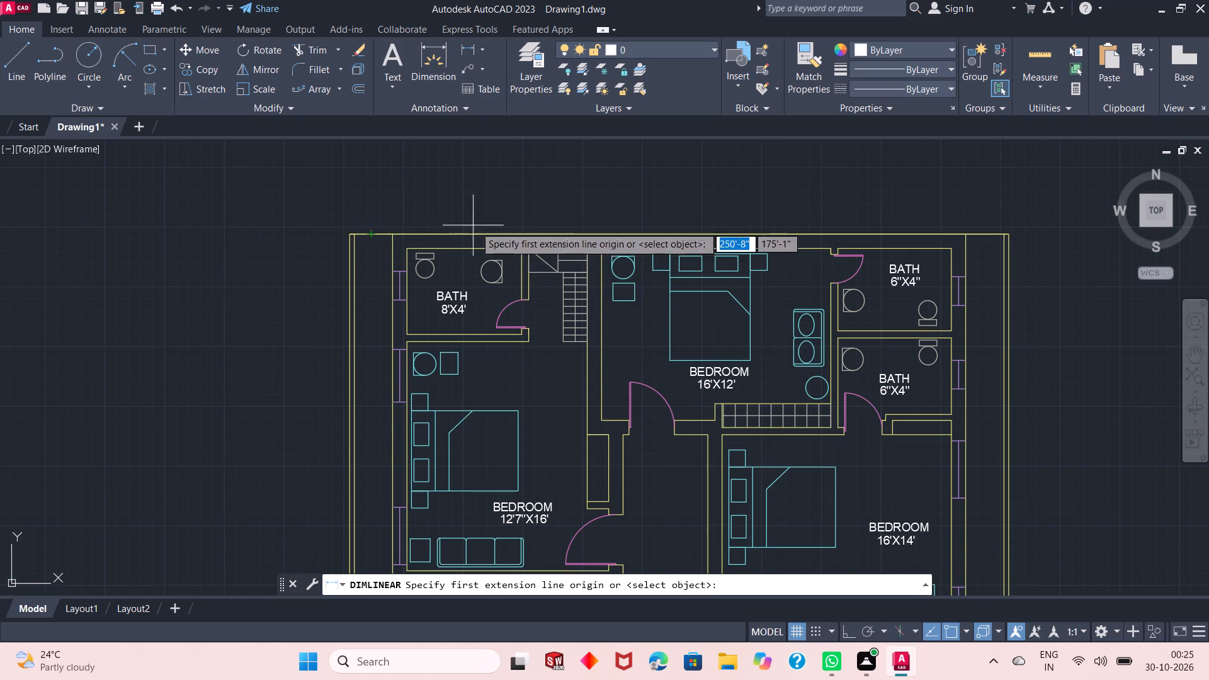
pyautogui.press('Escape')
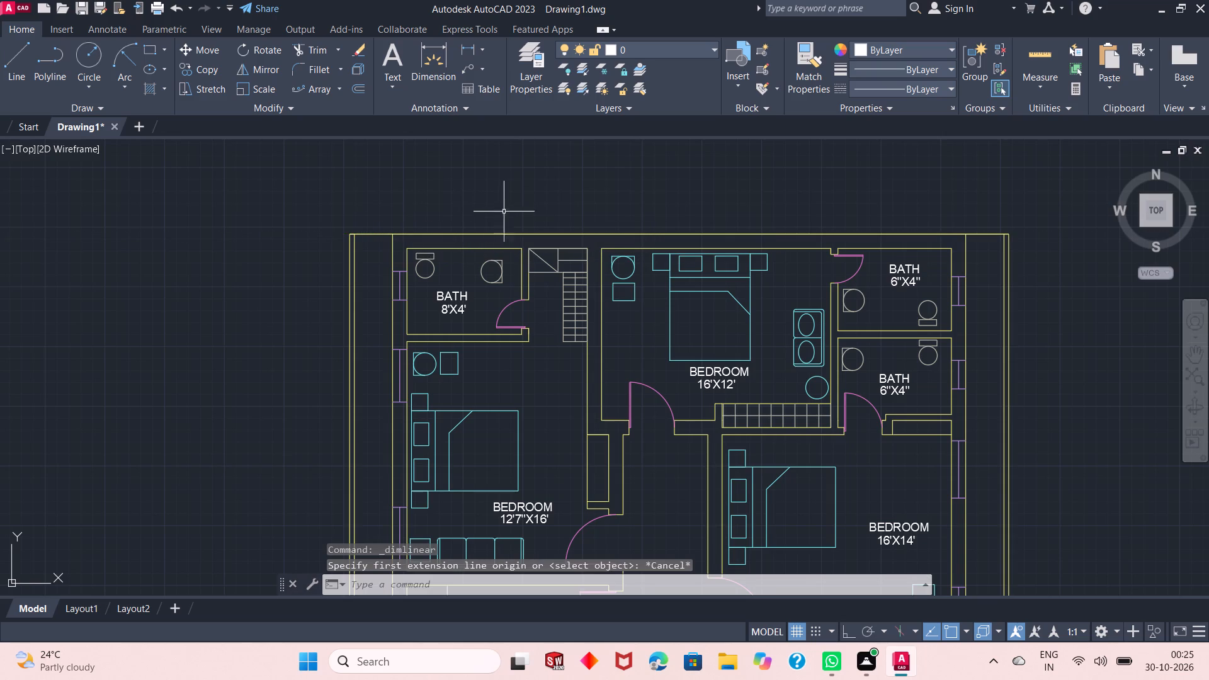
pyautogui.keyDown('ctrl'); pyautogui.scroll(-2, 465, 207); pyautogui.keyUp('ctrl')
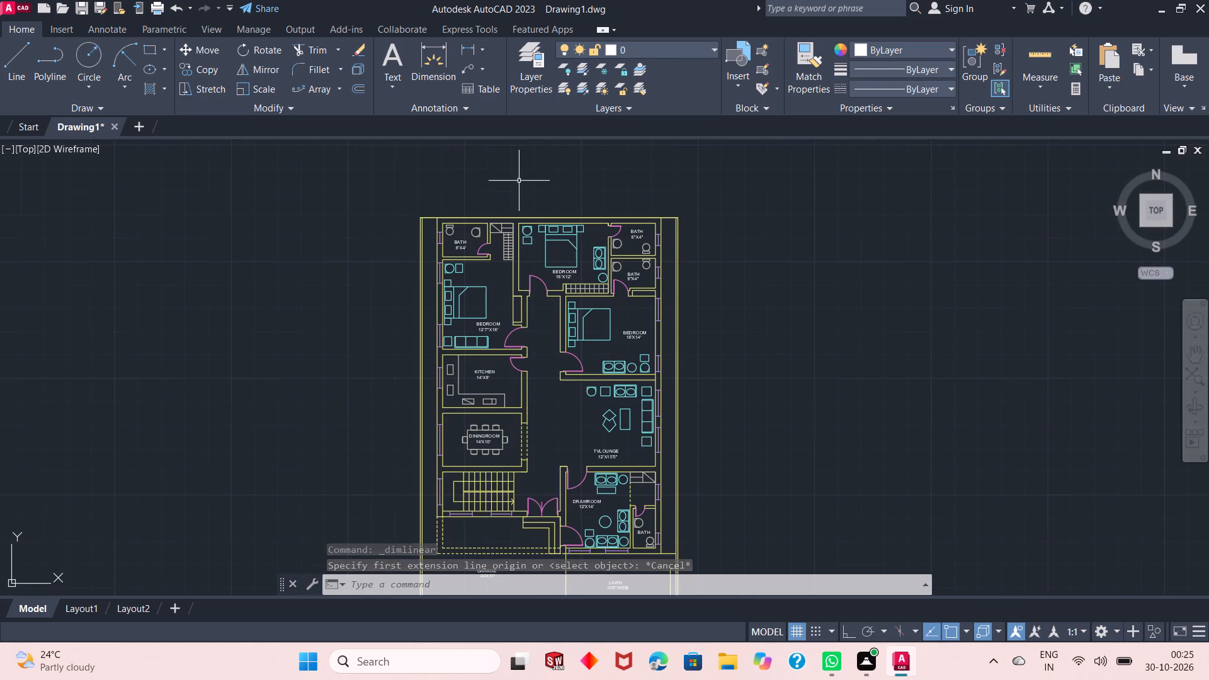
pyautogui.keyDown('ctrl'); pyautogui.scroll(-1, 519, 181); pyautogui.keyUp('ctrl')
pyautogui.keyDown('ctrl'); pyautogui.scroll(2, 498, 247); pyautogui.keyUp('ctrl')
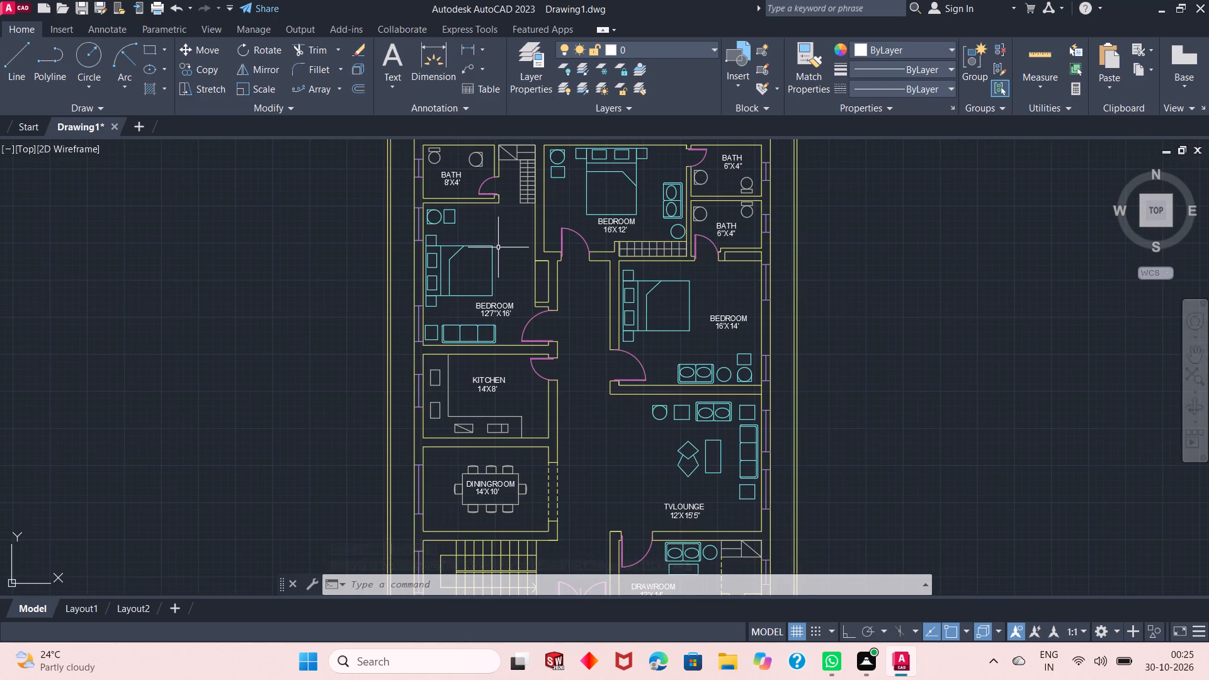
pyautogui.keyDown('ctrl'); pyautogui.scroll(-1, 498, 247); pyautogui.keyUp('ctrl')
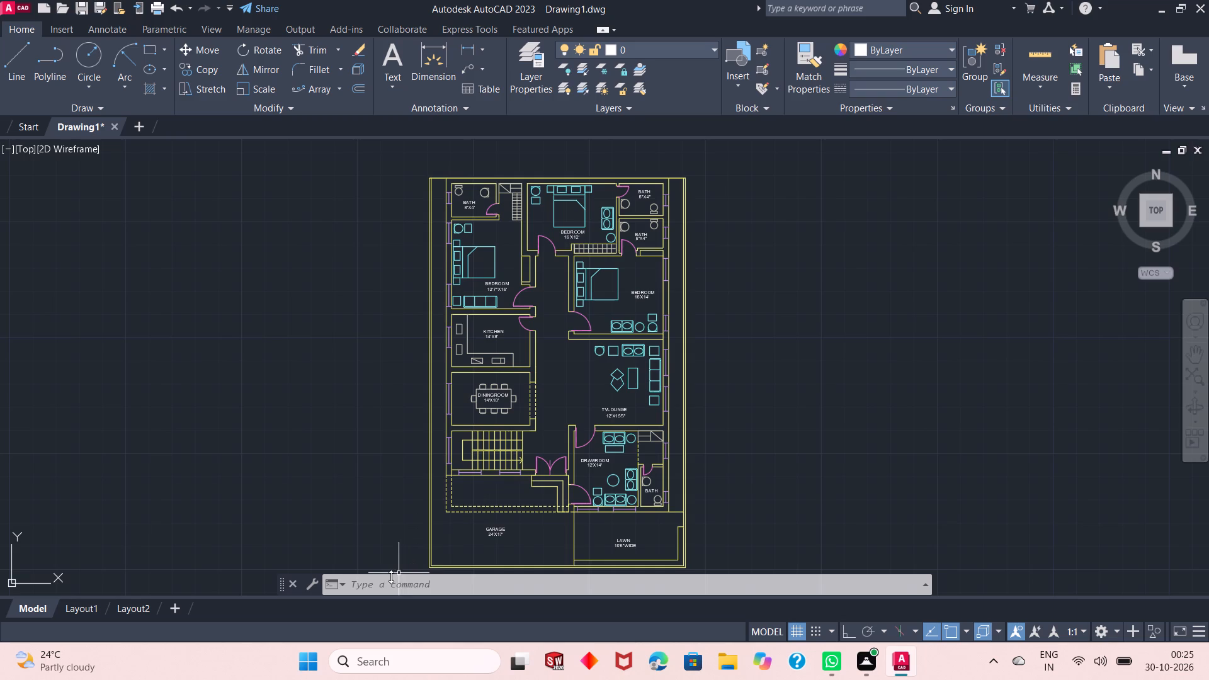
# Run the LOGFILEOFF command to turn off command log recording.
pyautogui.click(389, 580)
pyautogui.write('LOF')
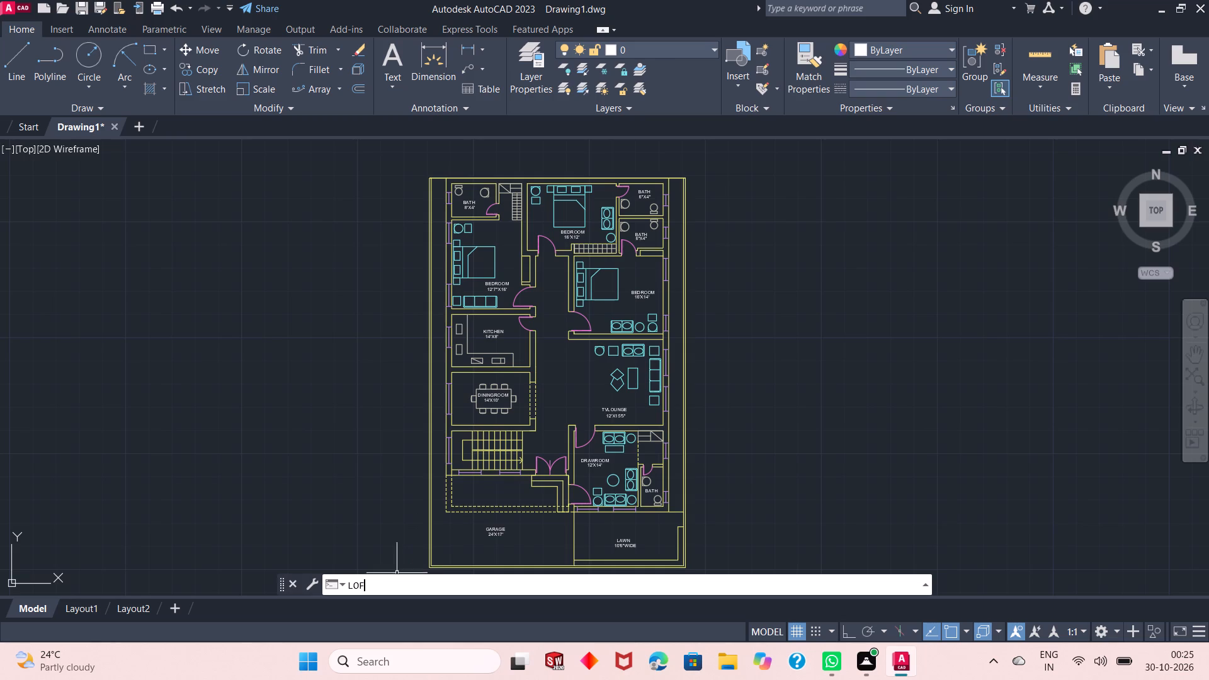
pyautogui.press('BackSpace')
pyautogui.press('g')
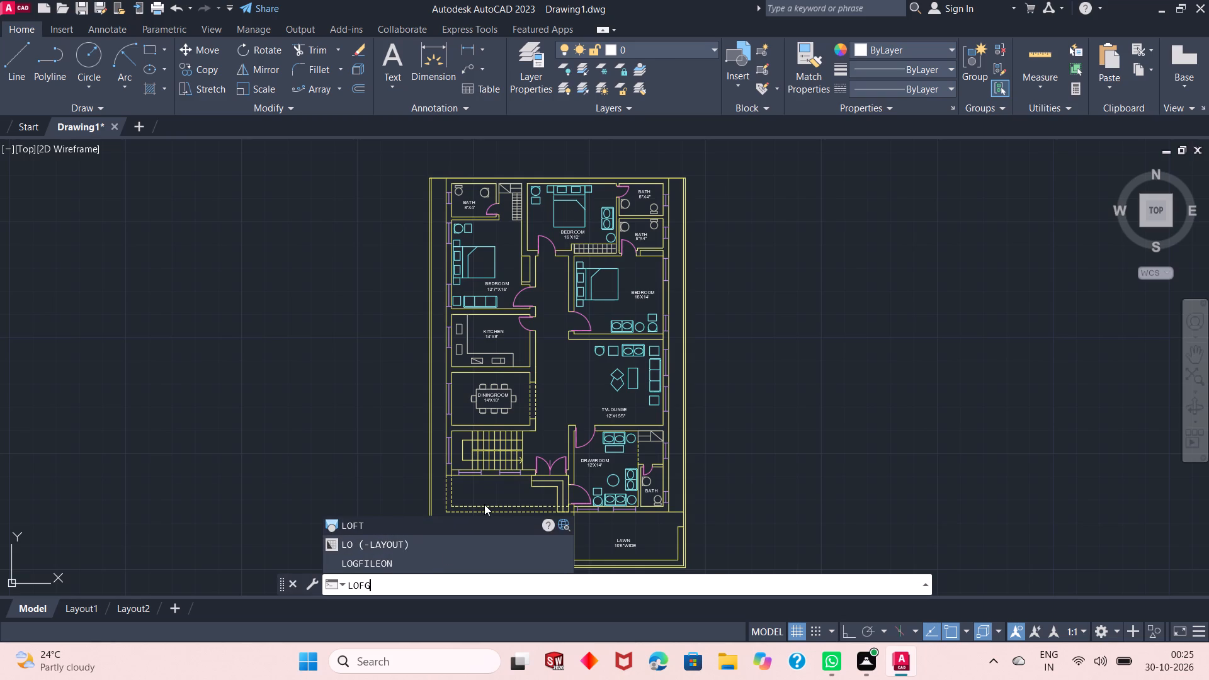
pyautogui.press('BackSpace')
pyautogui.press('BackSpace')
pyautogui.press('BackSpace')
pyautogui.press('BackSpace')
pyautogui.press('BackSpace')
pyautogui.write('LOG')
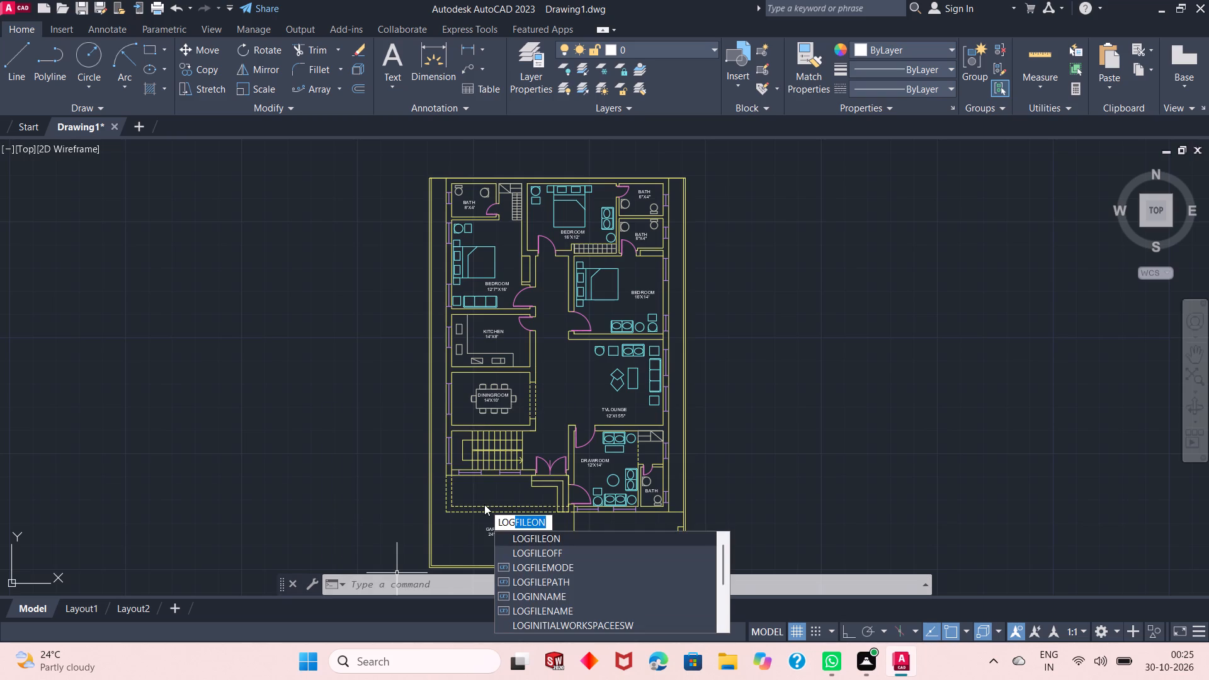
pyautogui.click(404, 586)
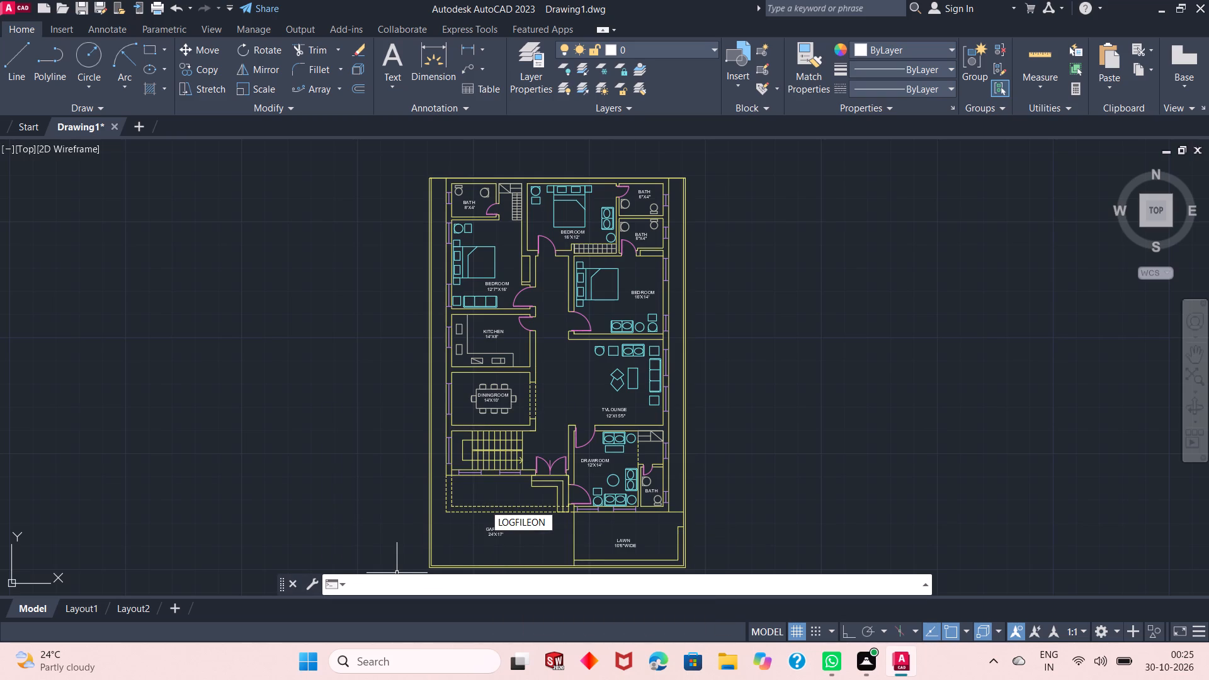
pyautogui.write('LOG')
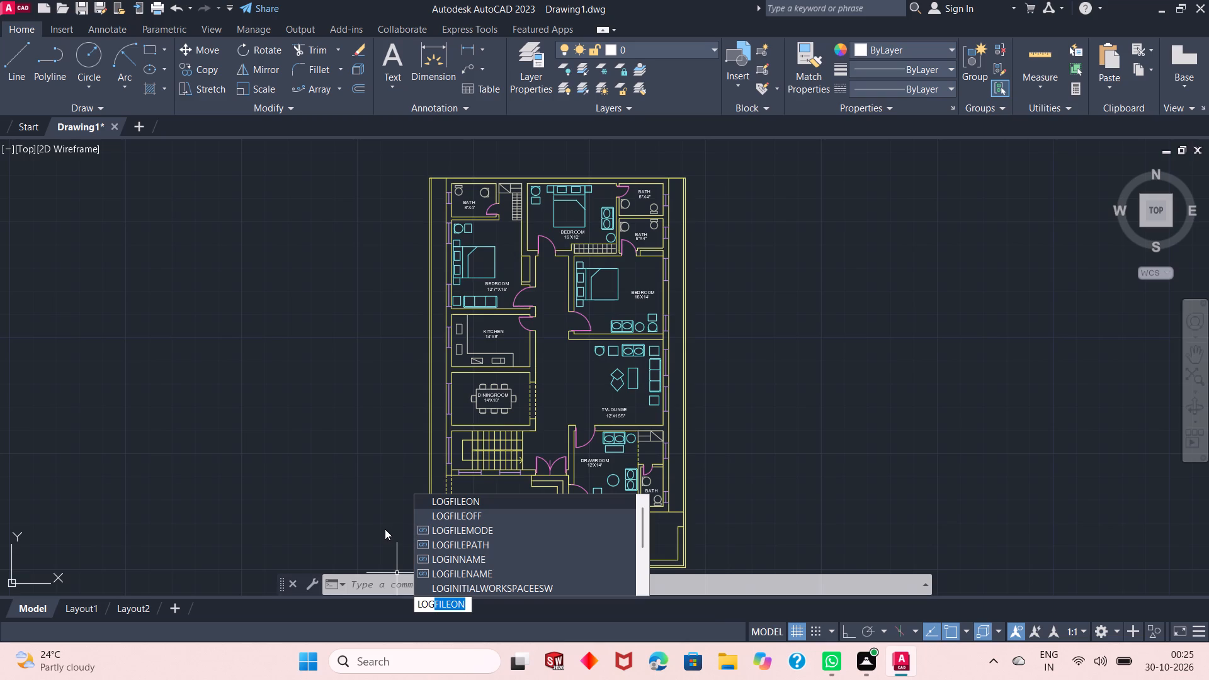
pyautogui.click(468, 515)
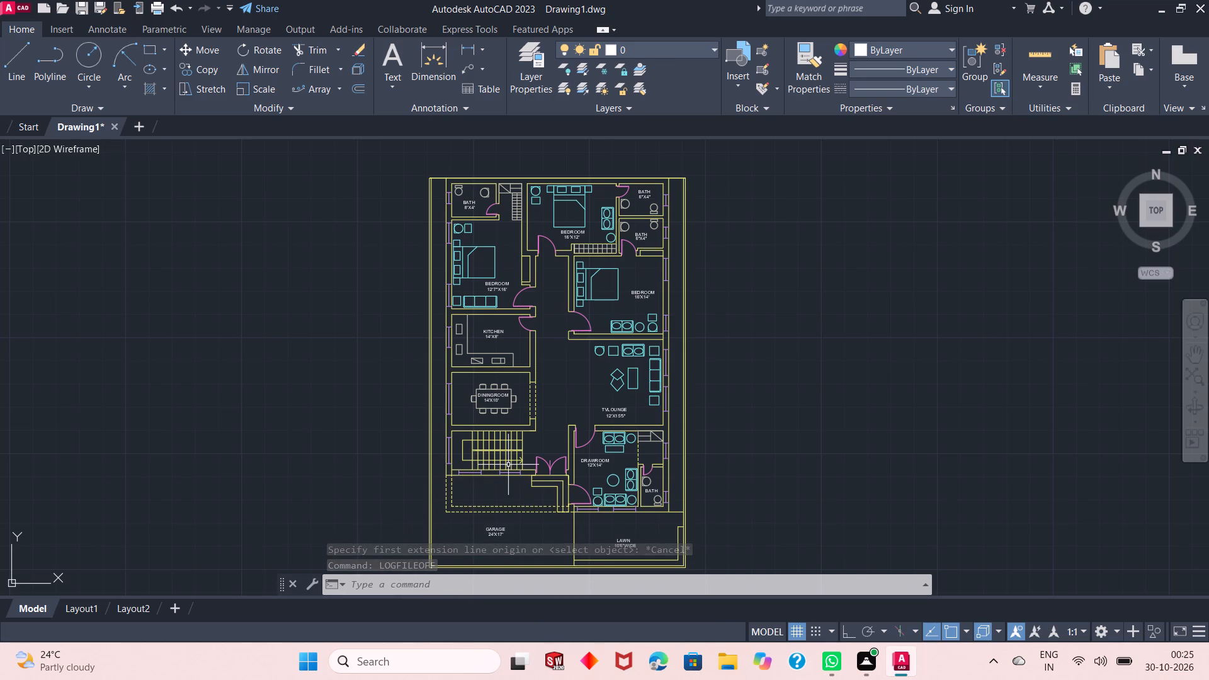
# Save the drawing as 46'X70' ground floor plan in the Dp AutoCAD folder.
pyautogui.hotkey('ctrl', 's')
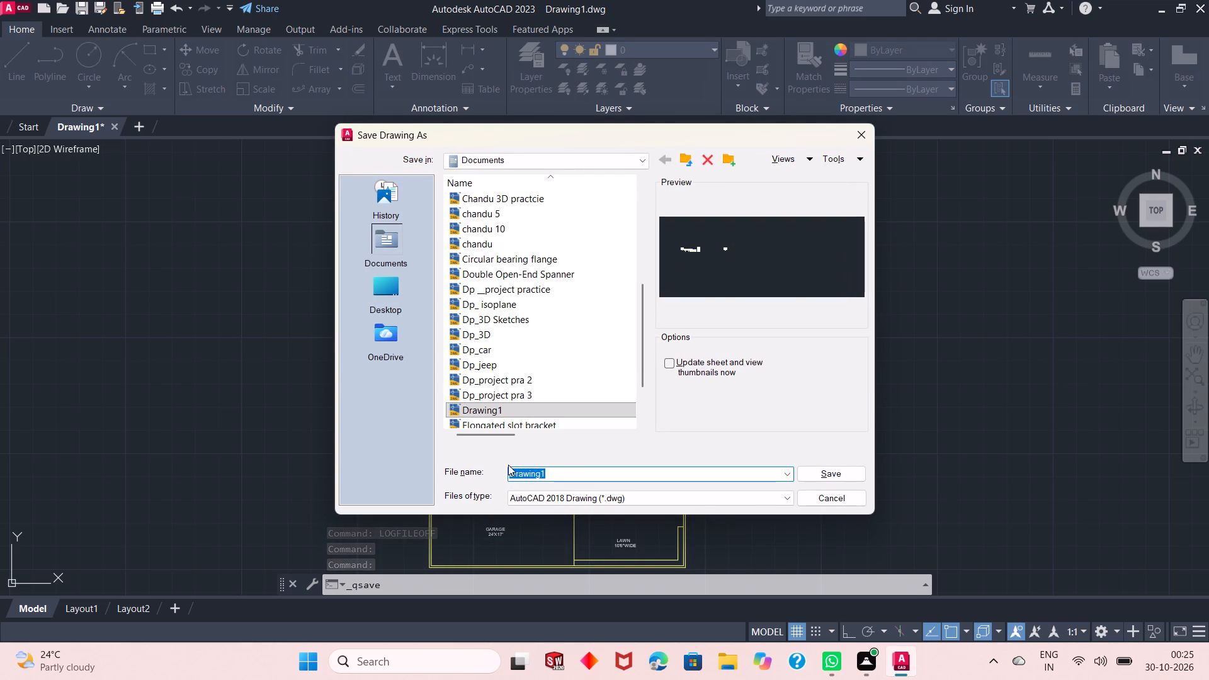
pyautogui.write('46')
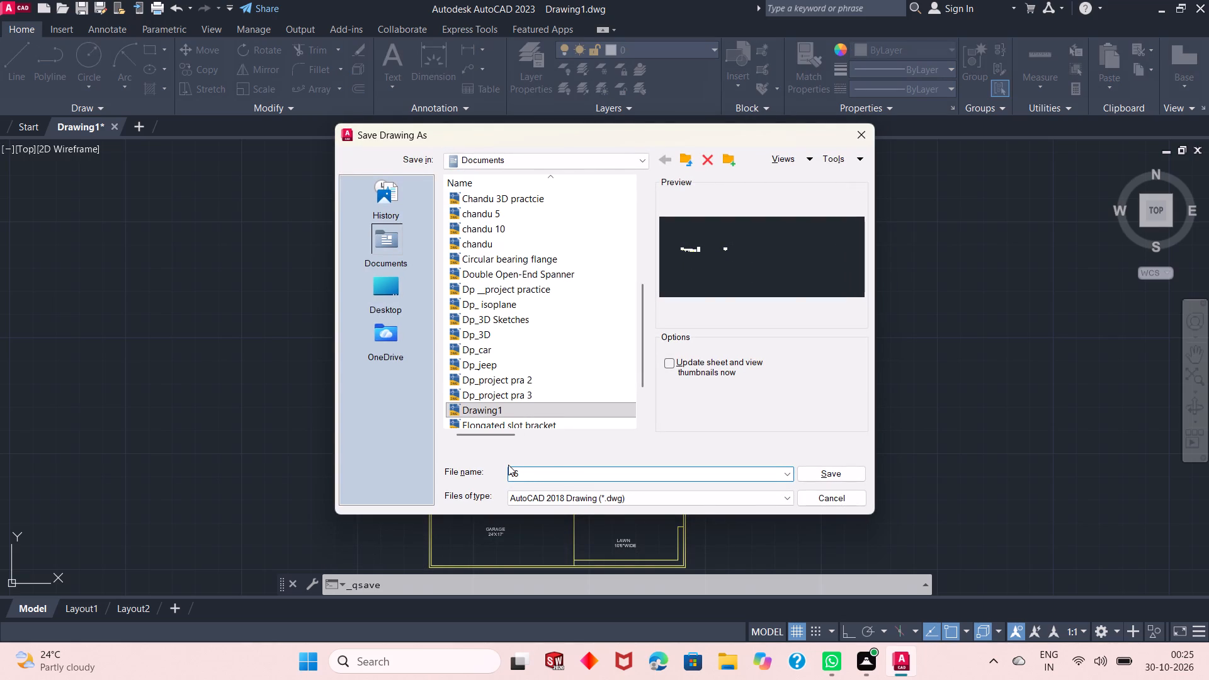
pyautogui.press("'")
pyautogui.press('x')
pyautogui.write('71')
pyautogui.press('BackSpace')
pyautogui.press('0')
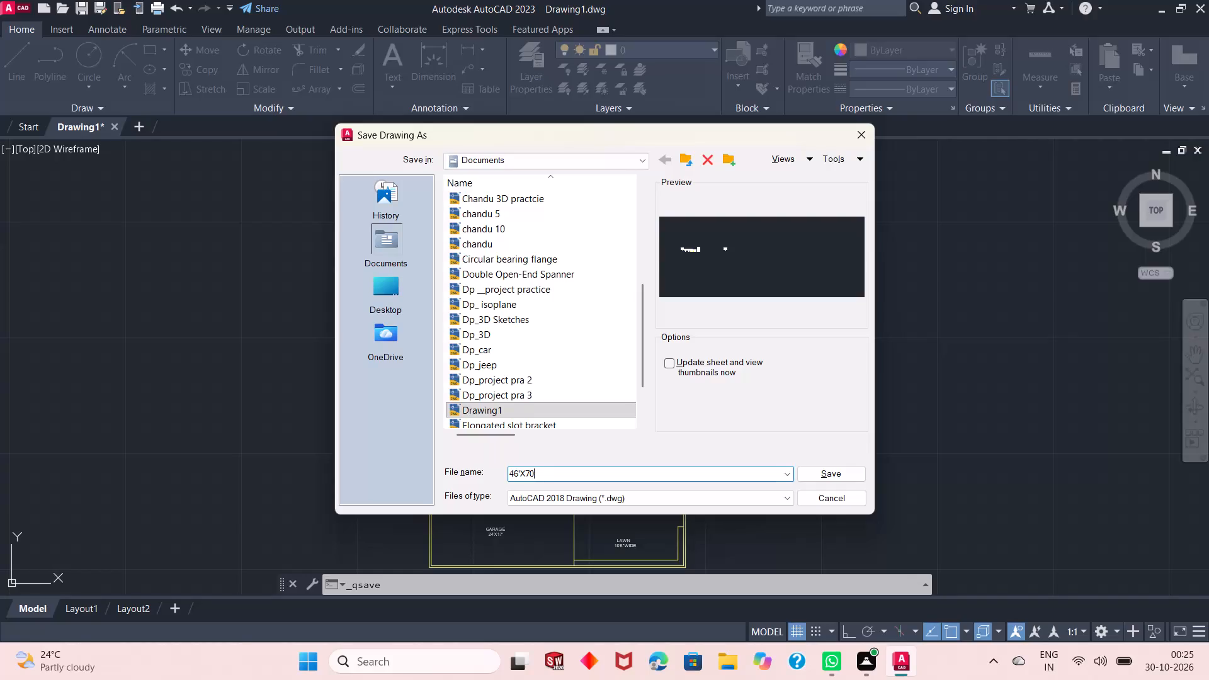
pyautogui.press("'")
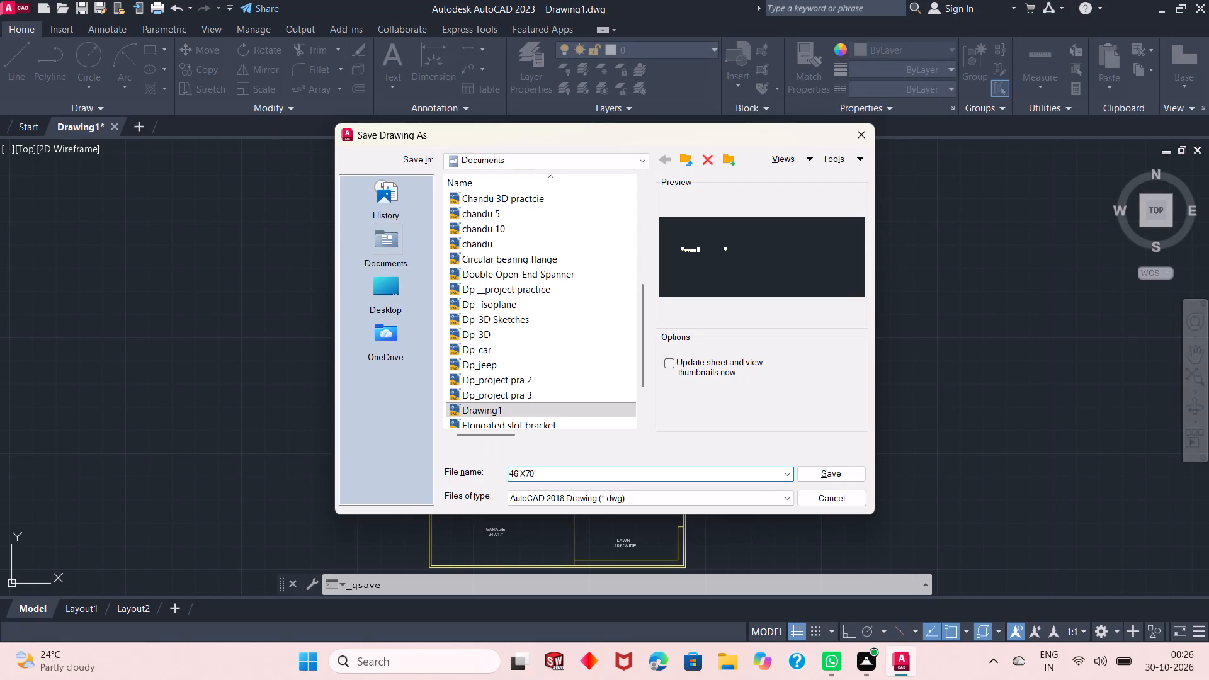
pyautogui.press('space')
pyautogui.write('G')
pyautogui.press('BackSpace')
pyautogui.write('groun')
pyautogui.write('d')
pyautogui.press('space')
pyautogui.write('floor plan')
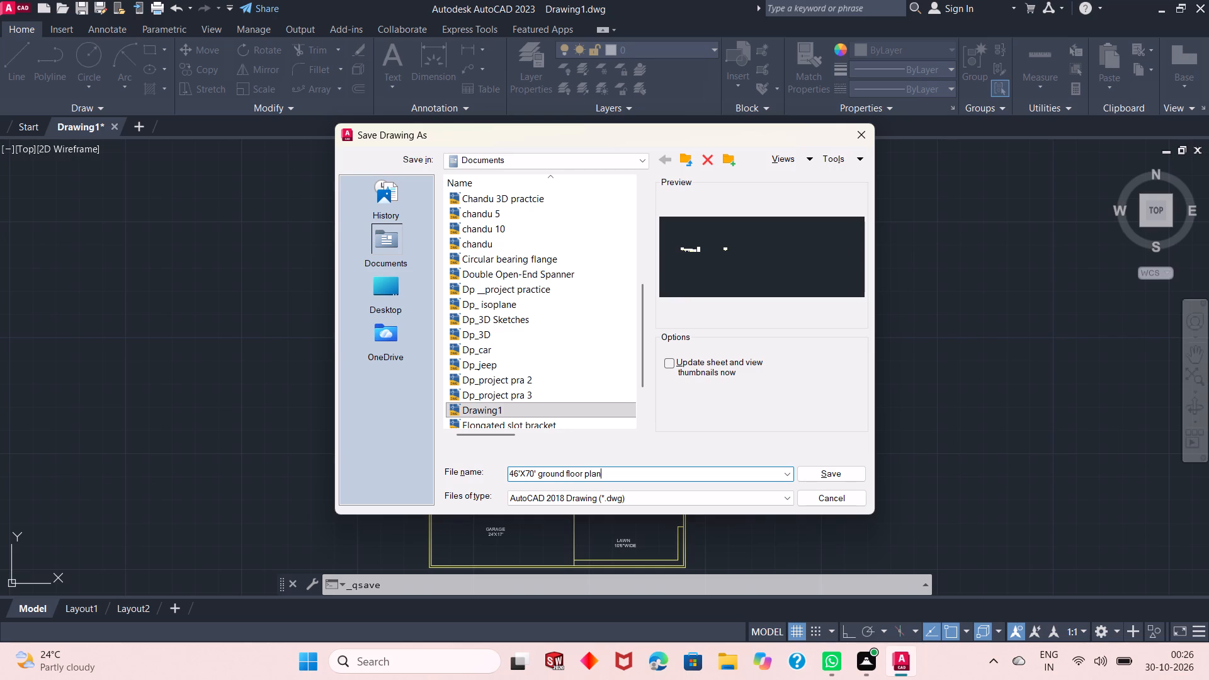
pyautogui.scroll(1, 467, 276)
pyautogui.doubleClick(511, 229)
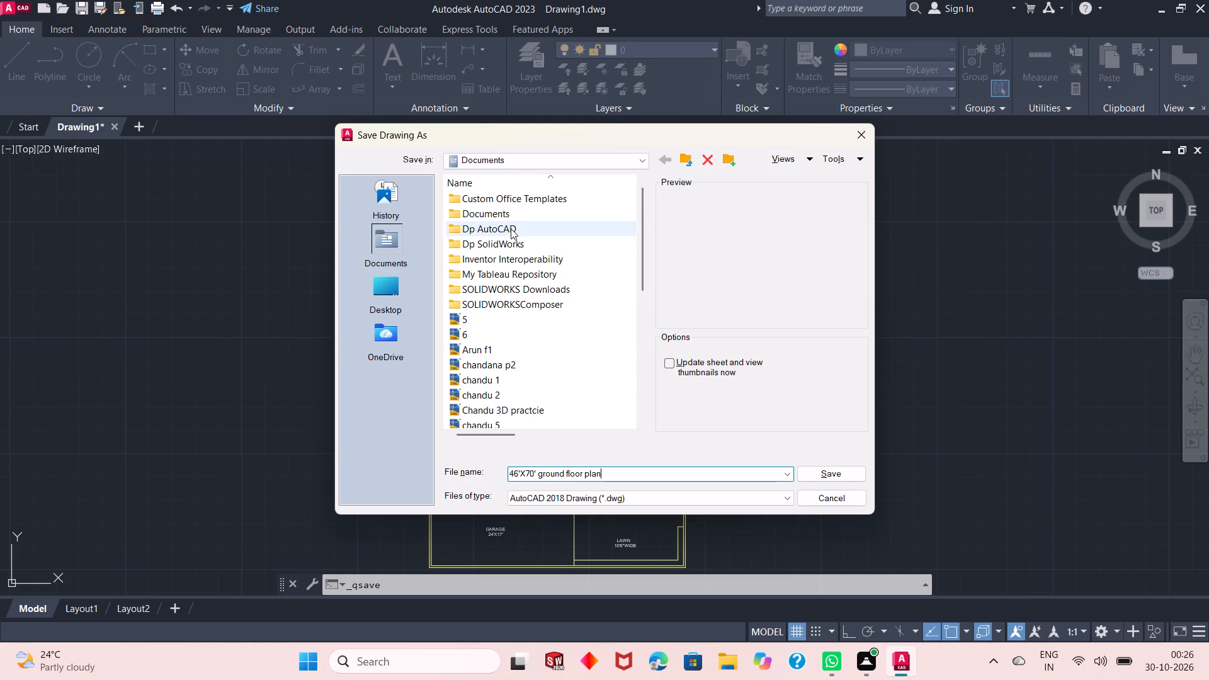
pyautogui.click(820, 471)
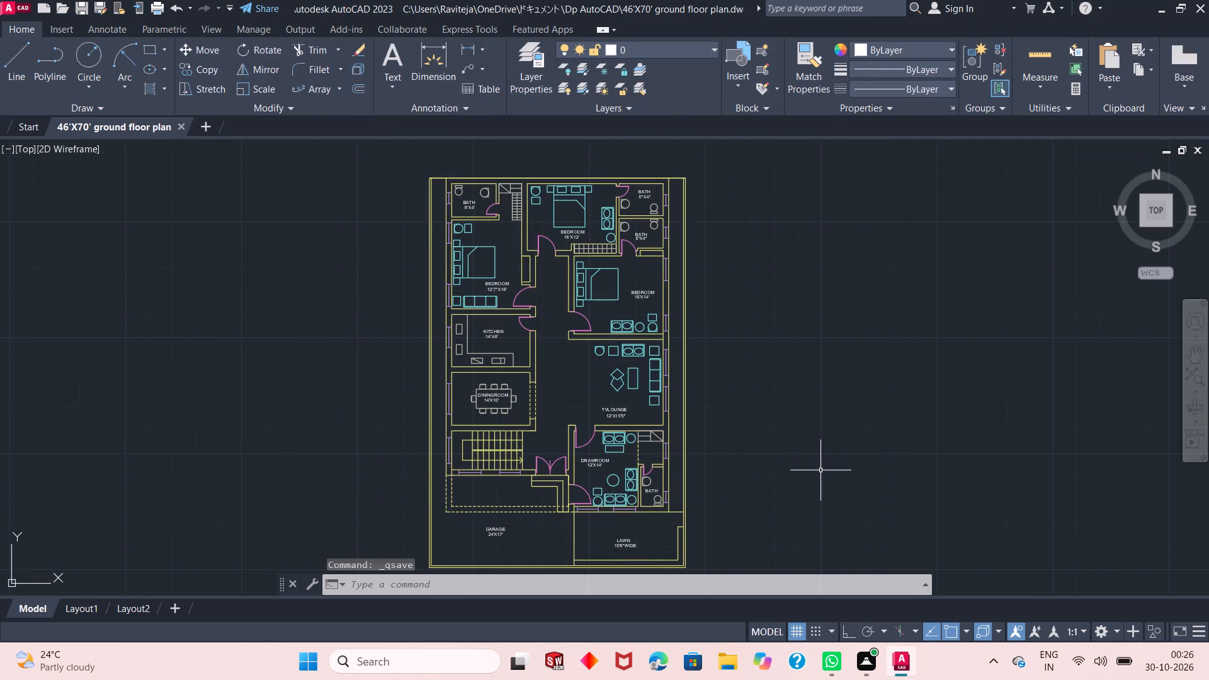
# Set up a plot with DWG To PDF.pc3 on ISO expand A4 (297.00 x 210.00 MM), landscape orientation and centred.
pyautogui.write('plo')
pyautogui.press('Return')
pyautogui.click(508, 212)
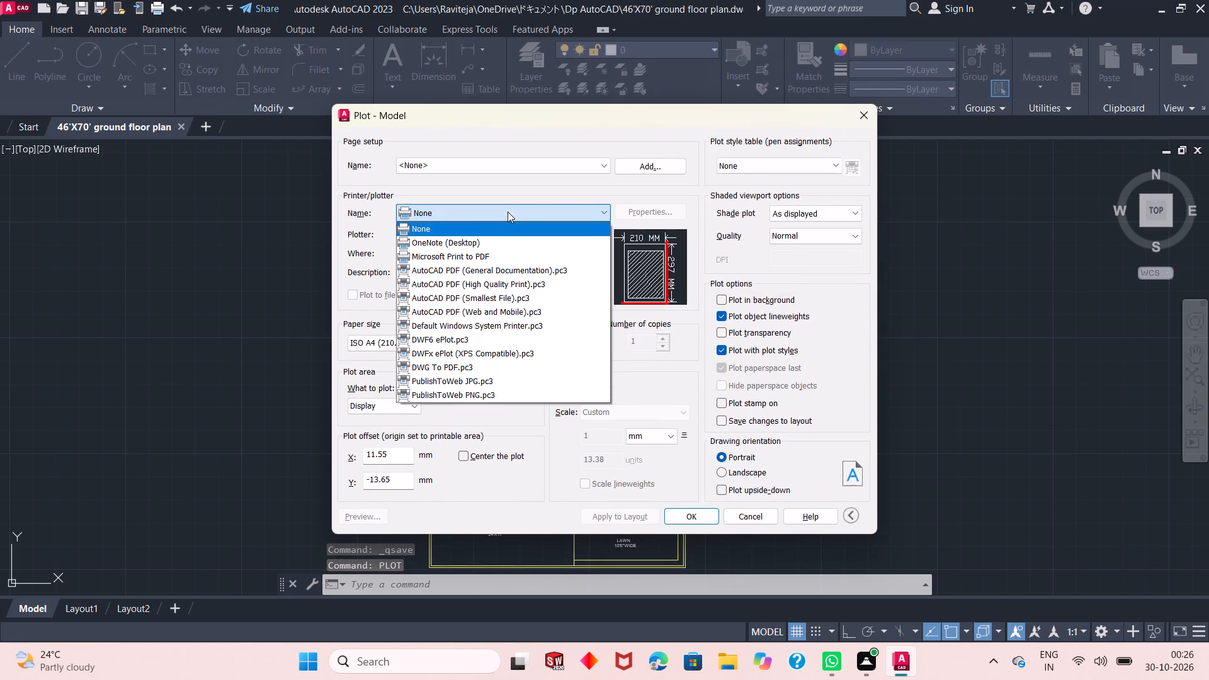
pyautogui.click(480, 371)
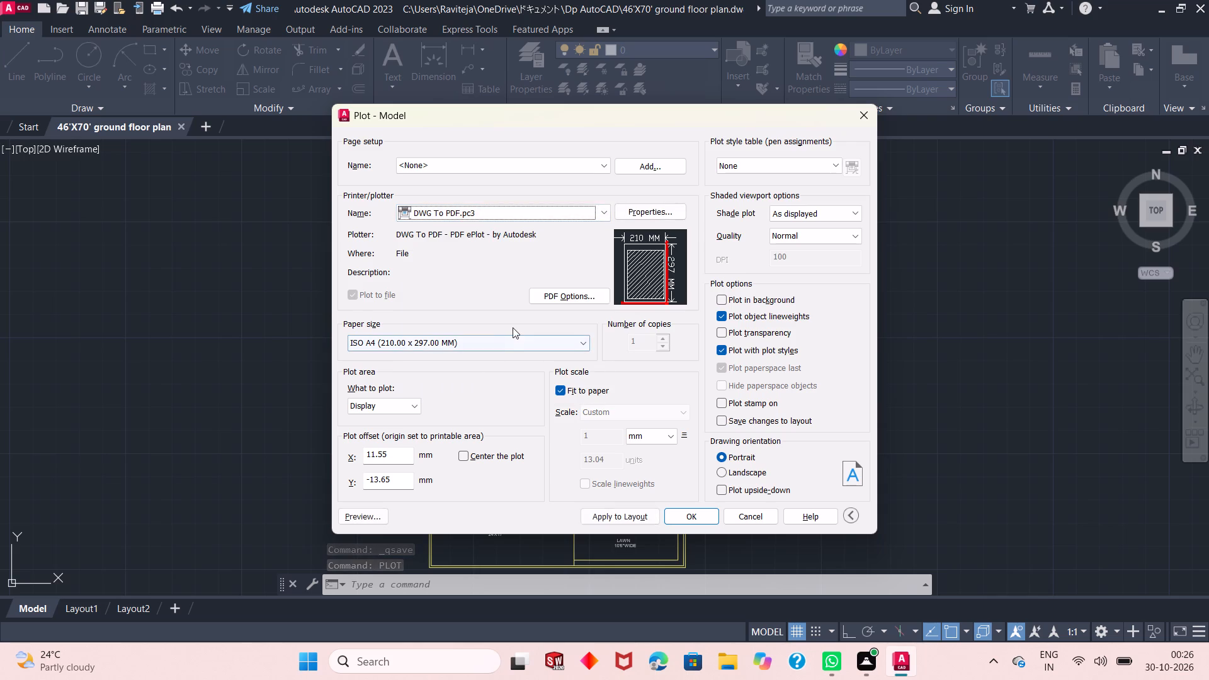
pyautogui.click(514, 337)
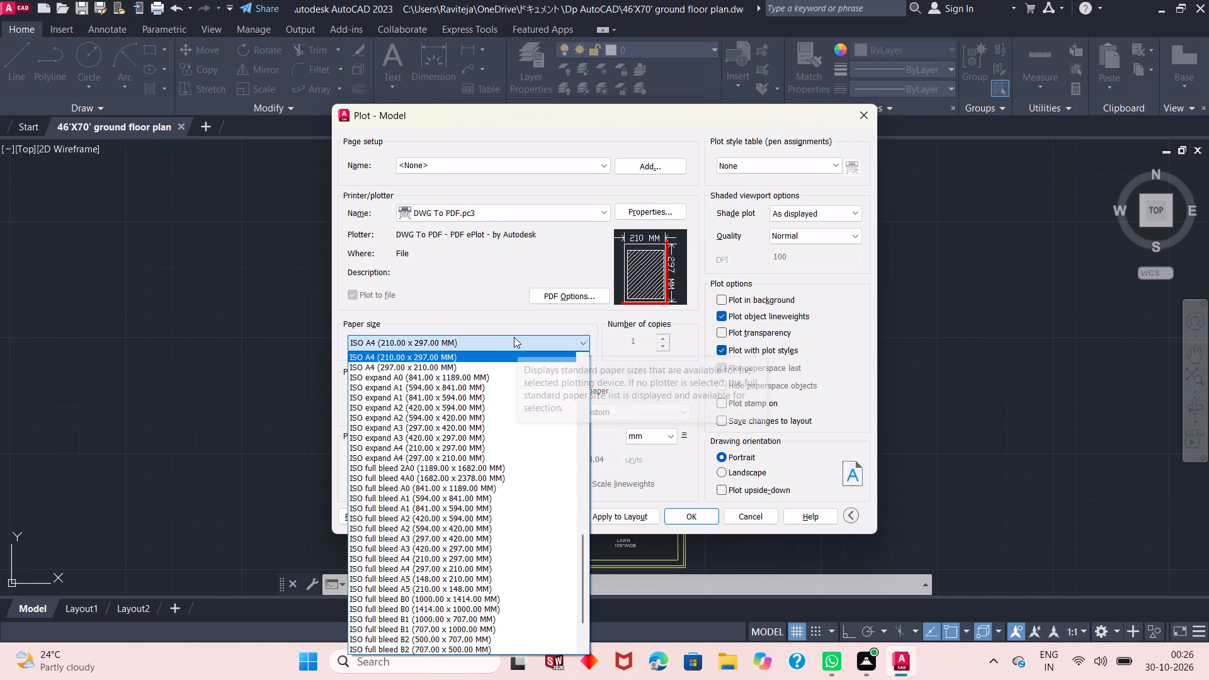
pyautogui.click(390, 458)
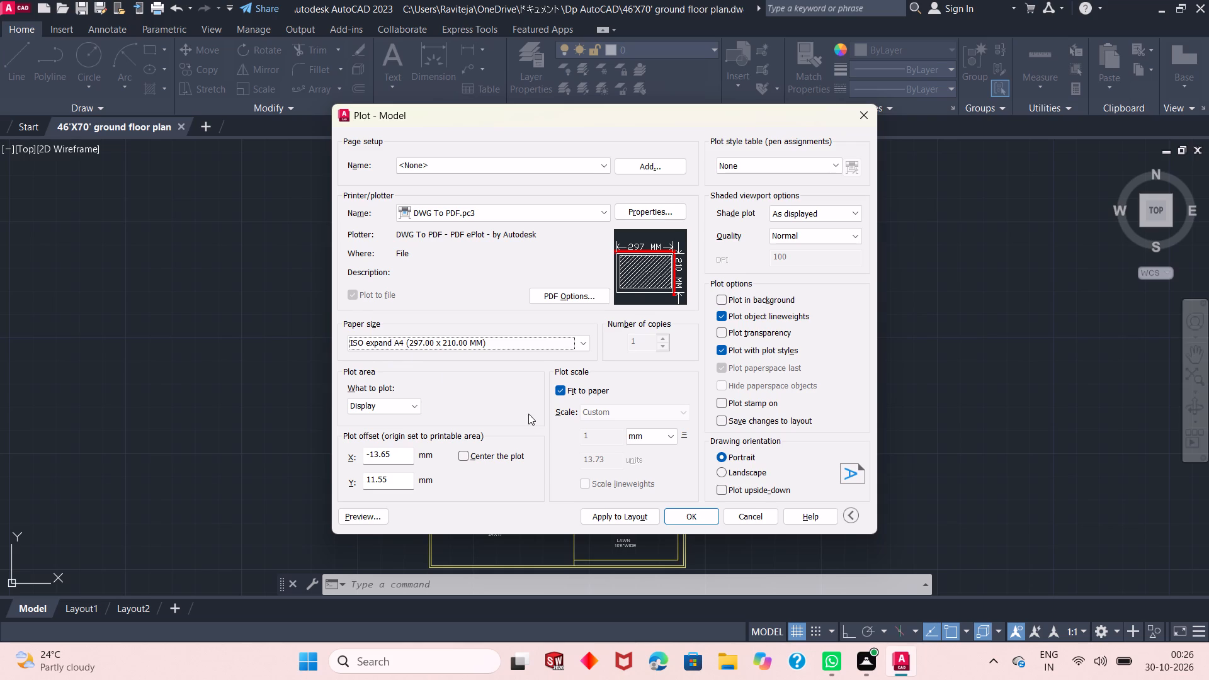
pyautogui.click(730, 473)
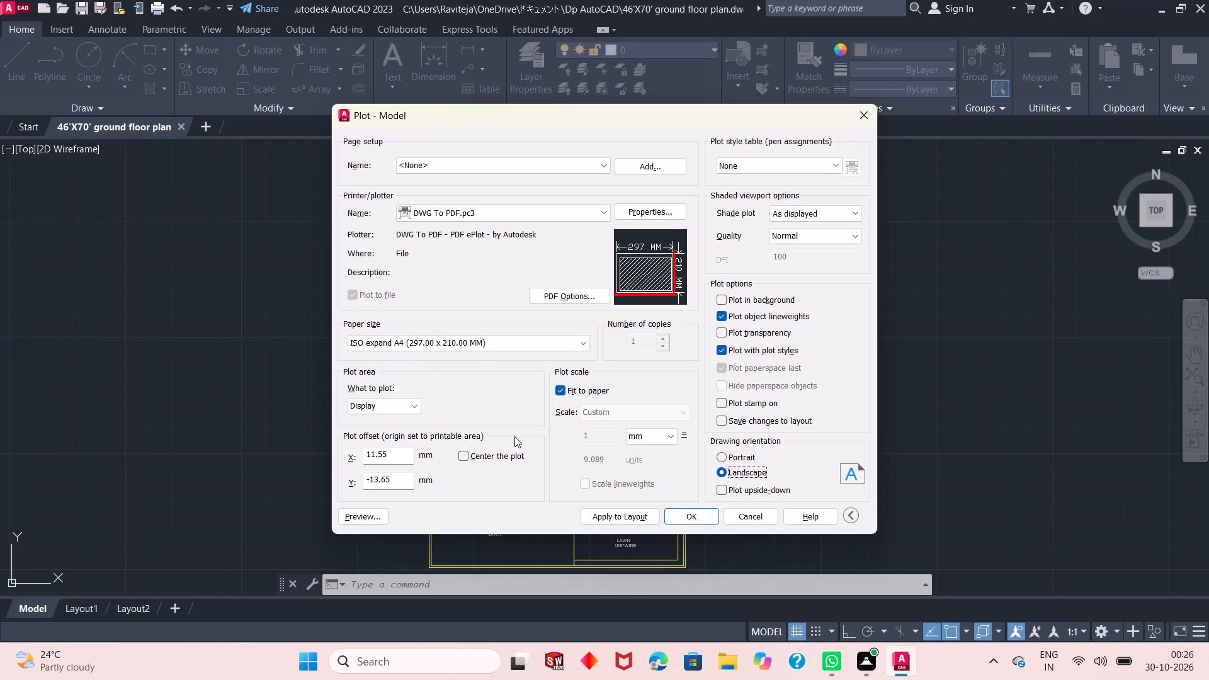
pyautogui.click(494, 448)
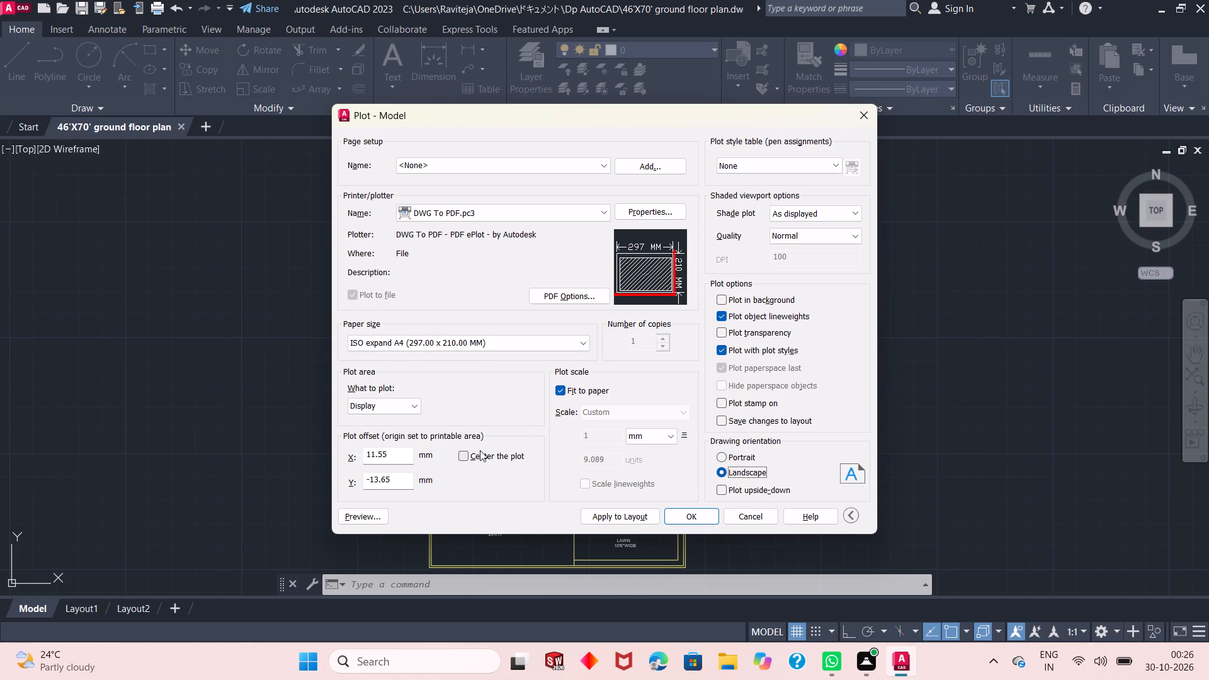
pyautogui.click(480, 450)
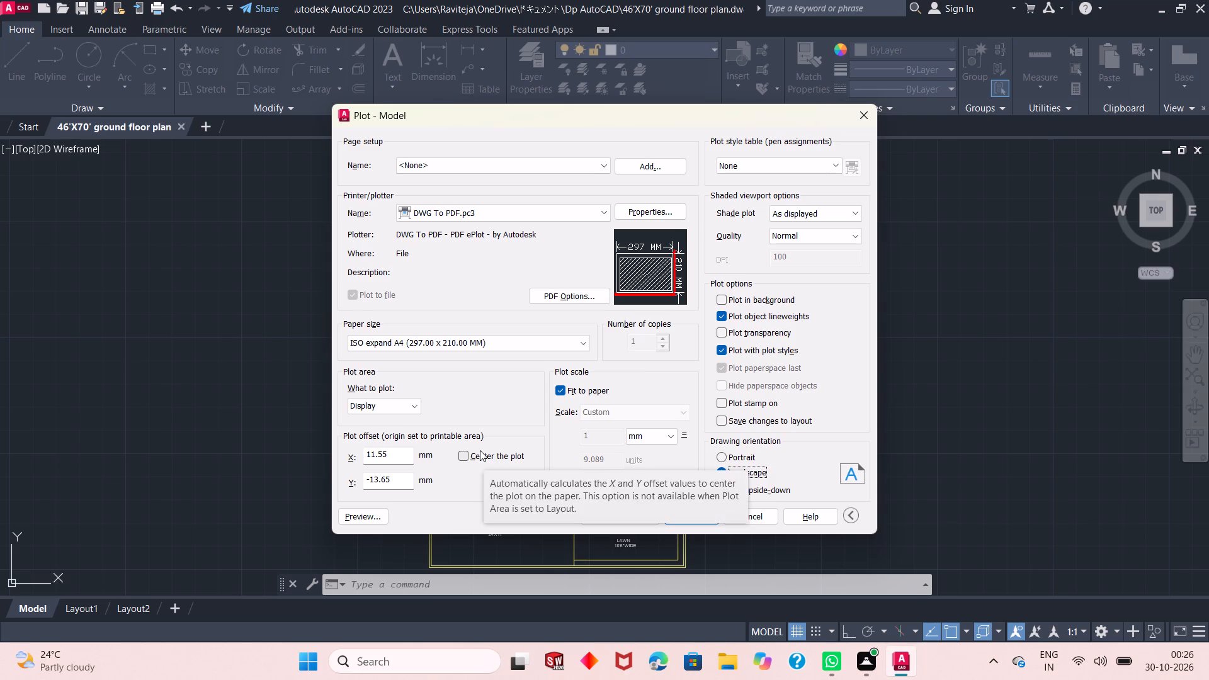
# Set the plot area to a window enclosing the whole floor plan with a margin around the plot boundary.
pyautogui.click(412, 405)
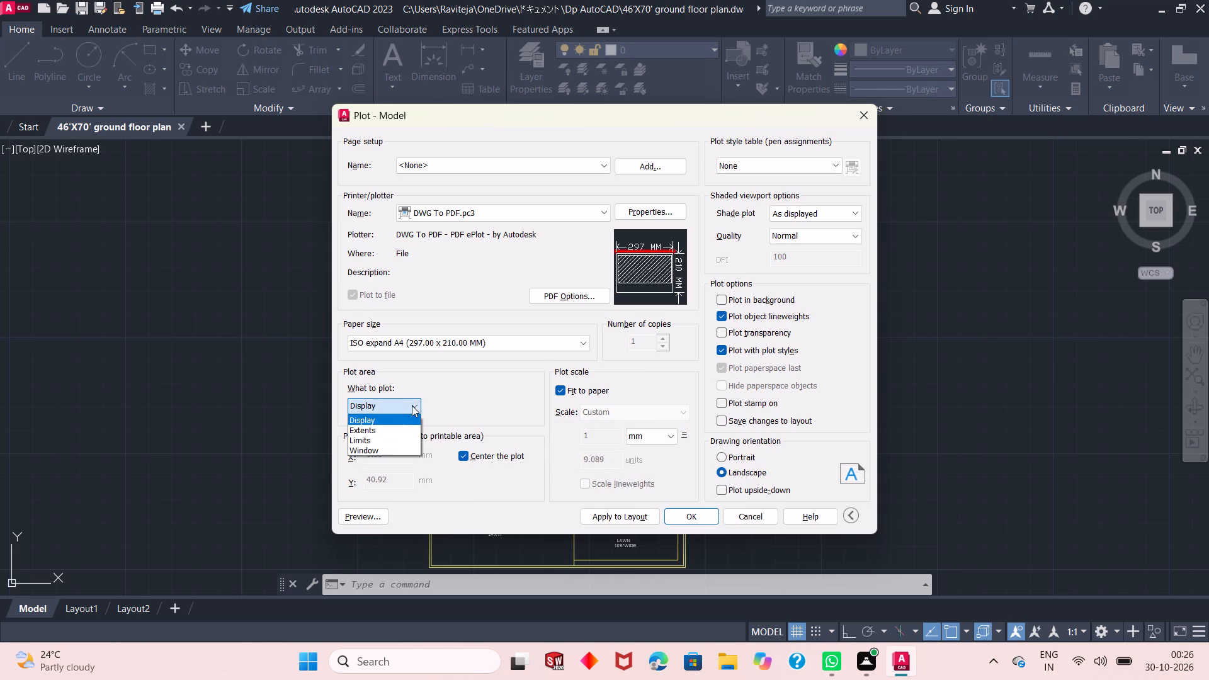
pyautogui.click(404, 449)
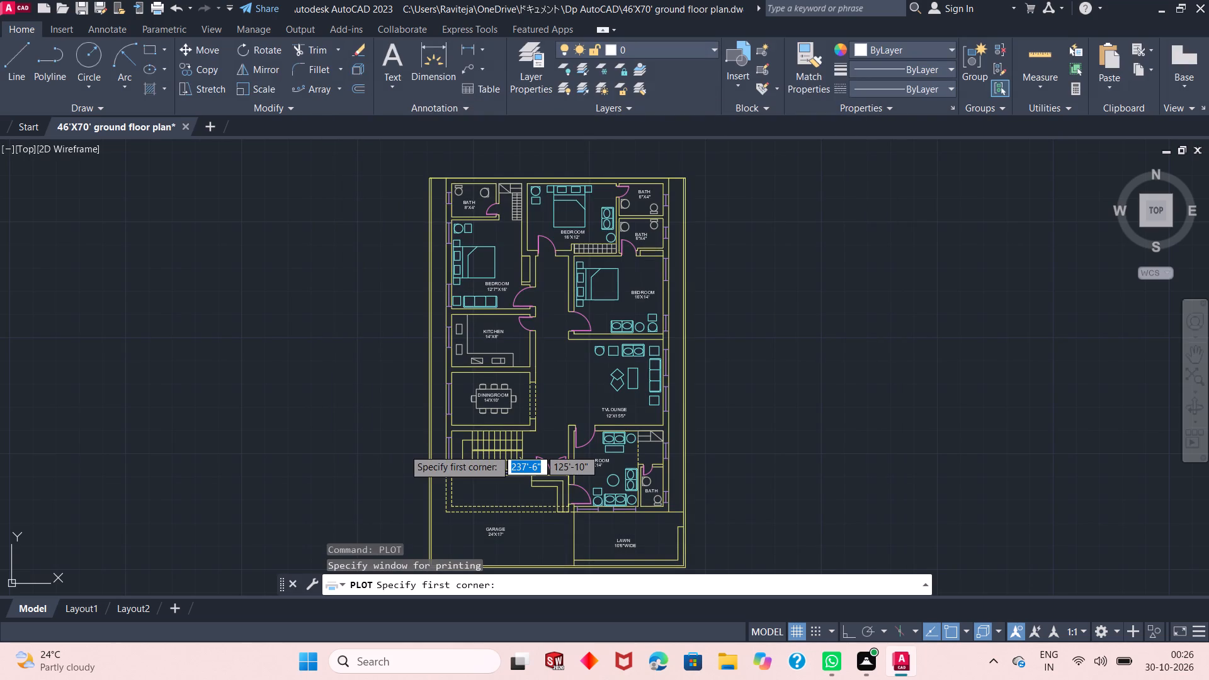
pyautogui.keyDown('ctrl'); pyautogui.scroll(-1, 533, 290); pyautogui.keyUp('ctrl')
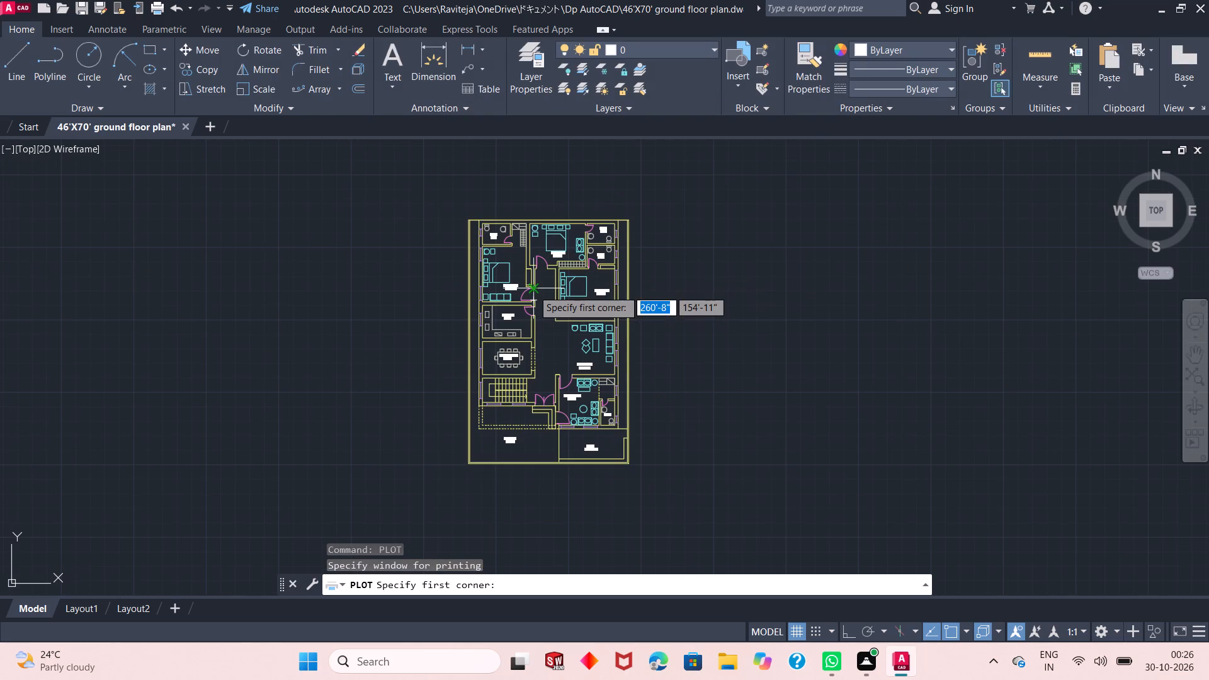
pyautogui.moveTo(428, 201); pyautogui.dragTo(584, 253)
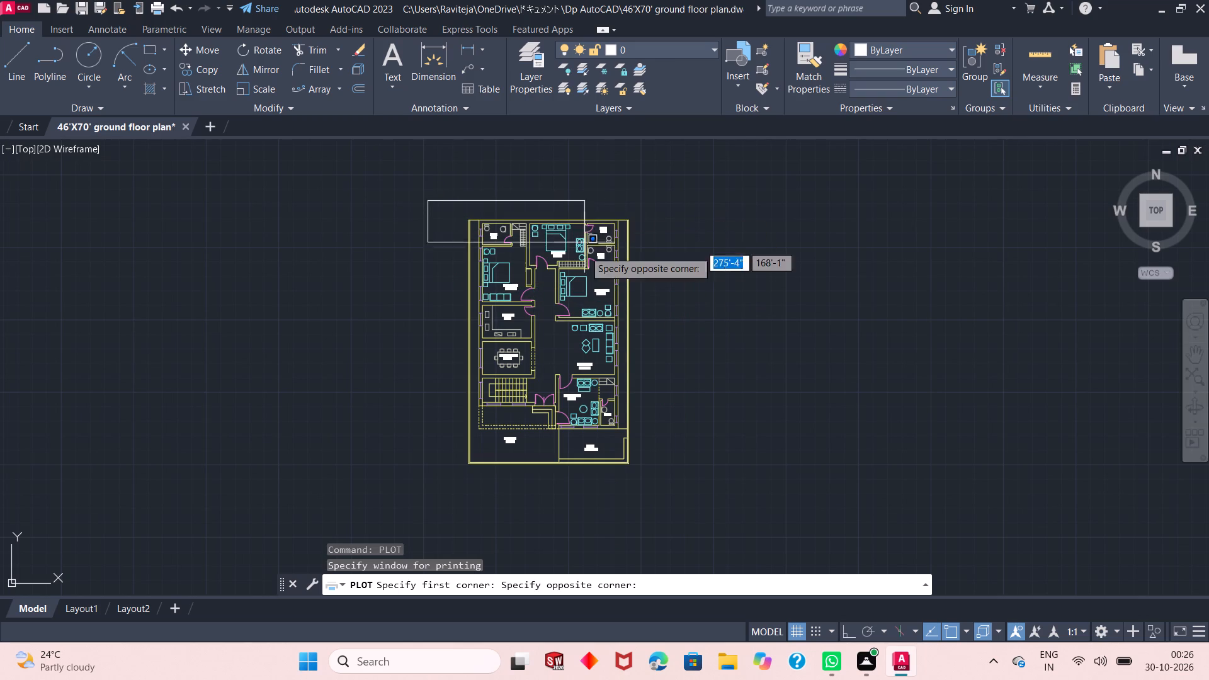
pyautogui.moveTo(584, 253); pyautogui.dragTo(667, 473)
pyautogui.click(667, 502)
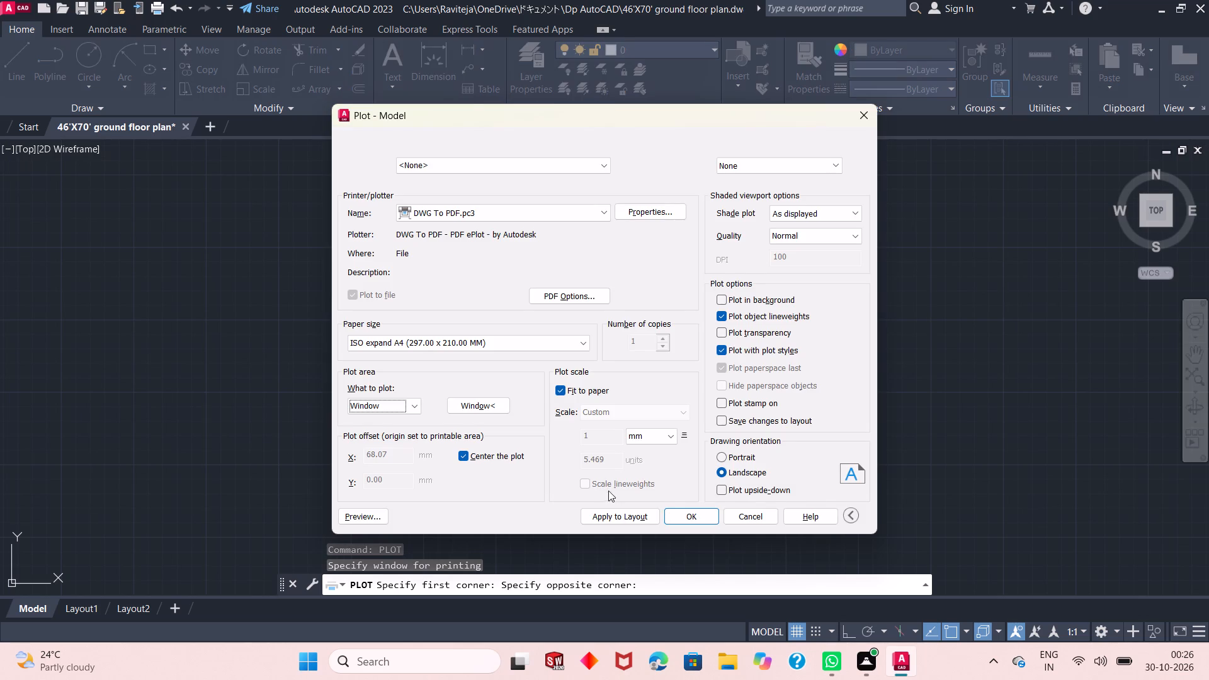
# Plot to 46'X70' ground floor plan-Model.pdf in the Dp AutoCAD folder and close the PDF that opens.
pyautogui.click(676, 513)
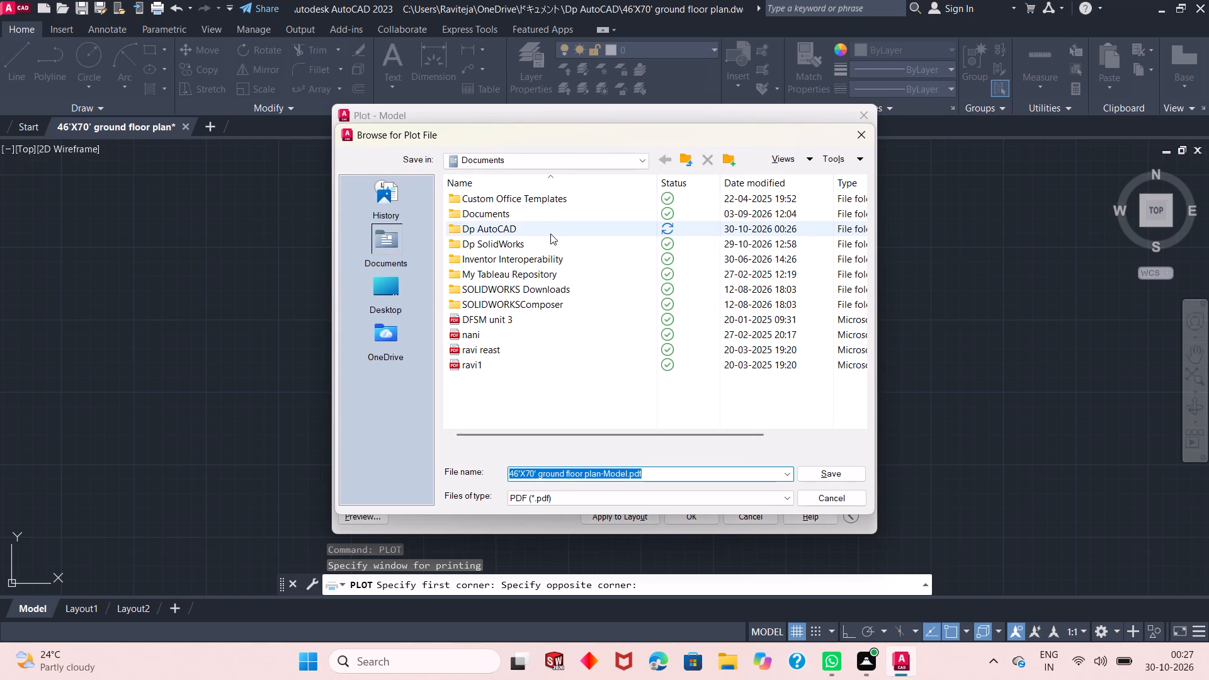
pyautogui.doubleClick(550, 234)
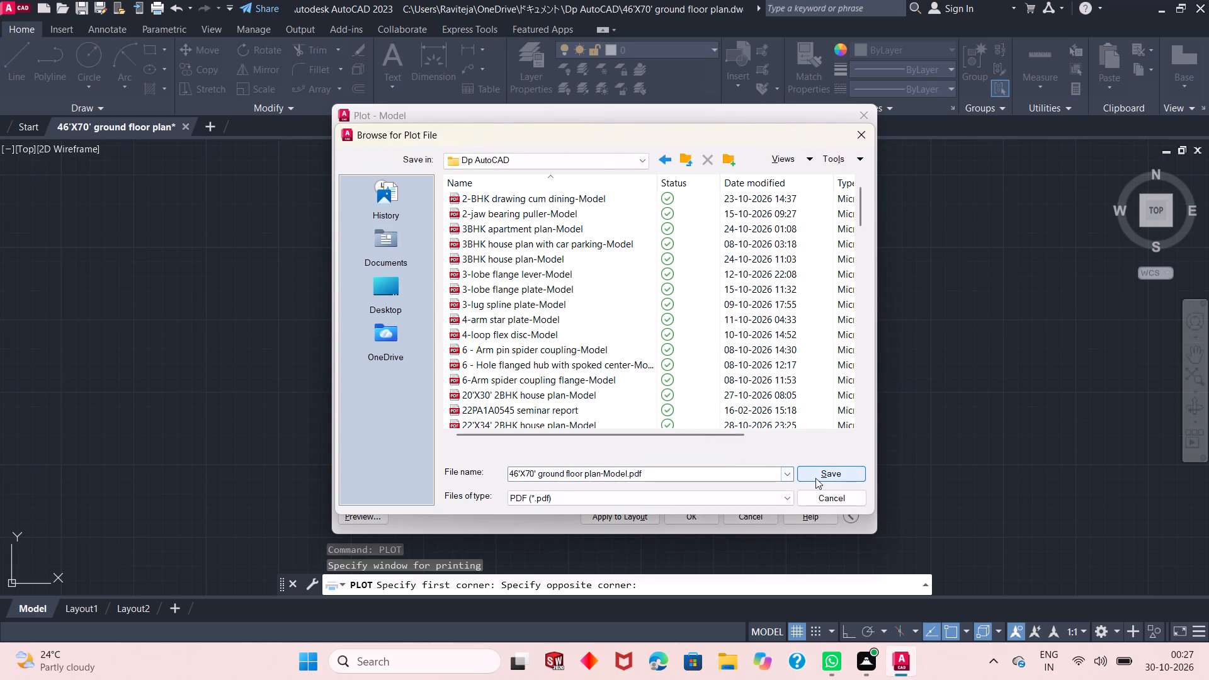
pyautogui.click(815, 478)
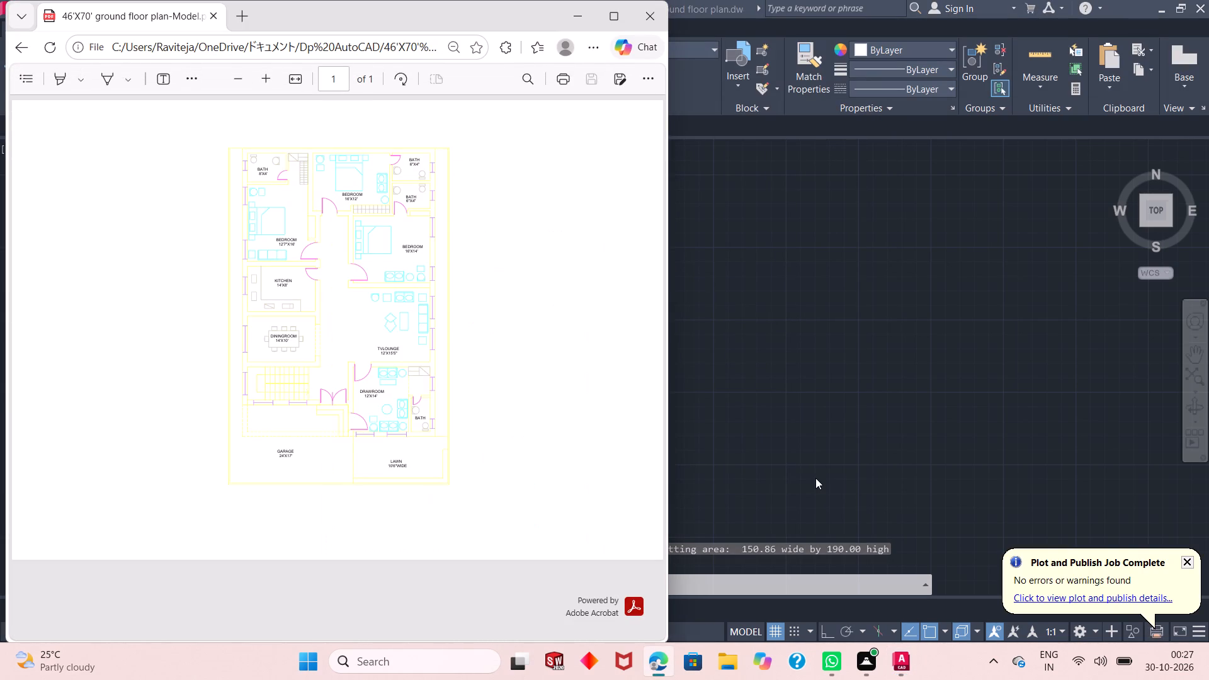
pyautogui.click(651, 19)
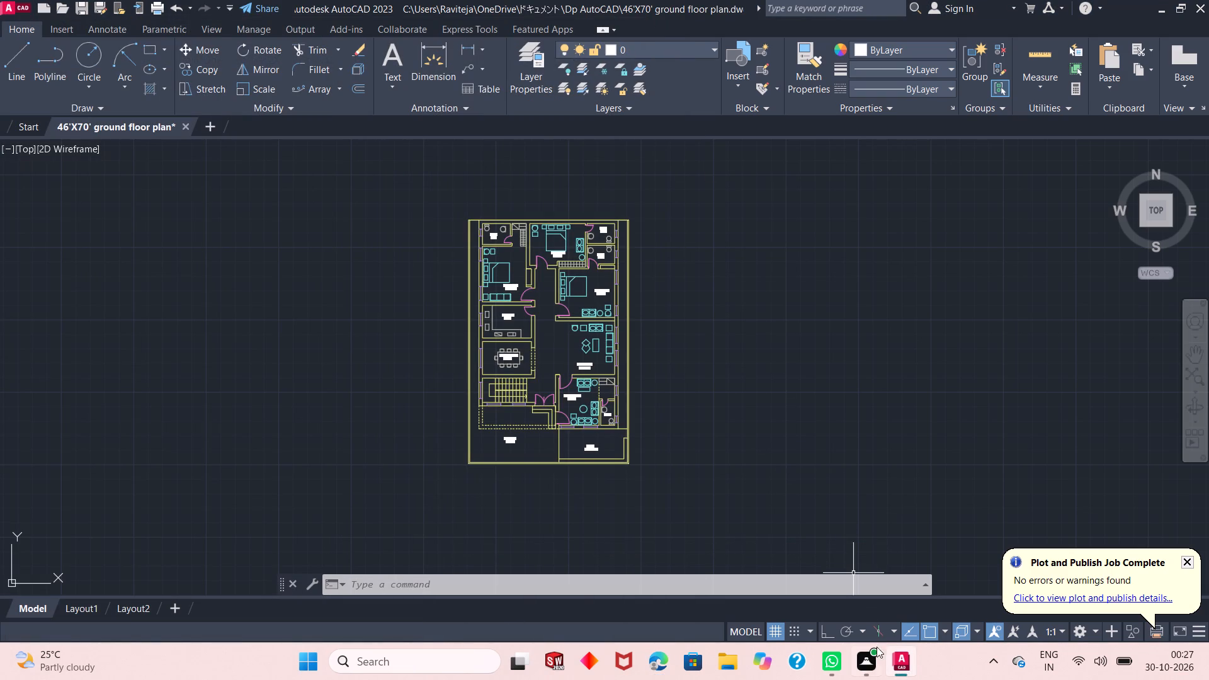